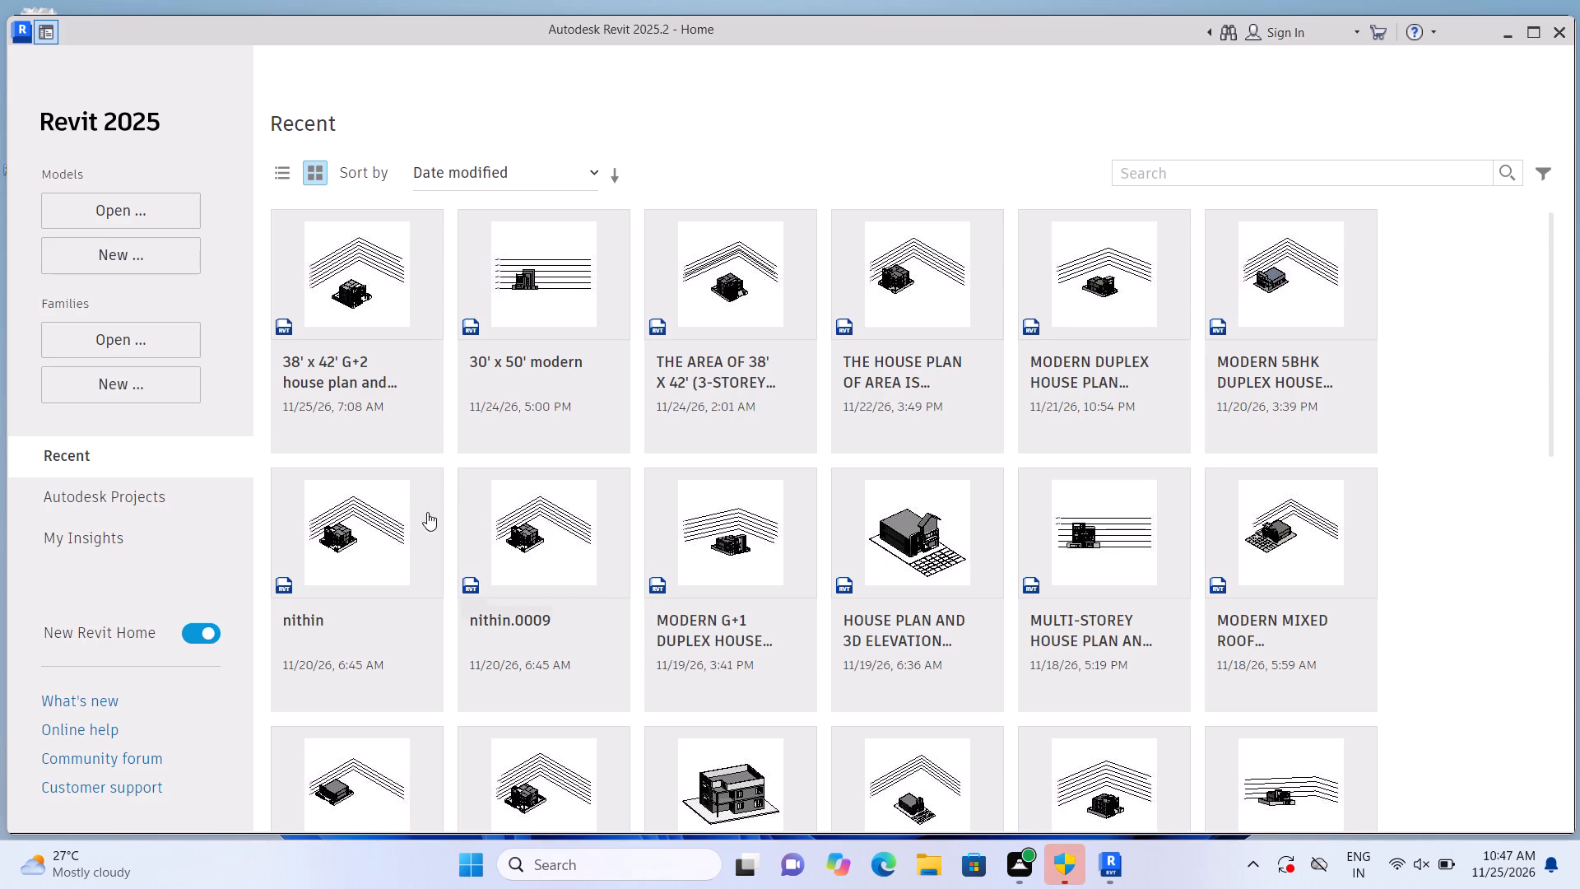
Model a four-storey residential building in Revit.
Create a new project from the default template in the English-Imperial folder.
click(170, 249)
click(913, 384)
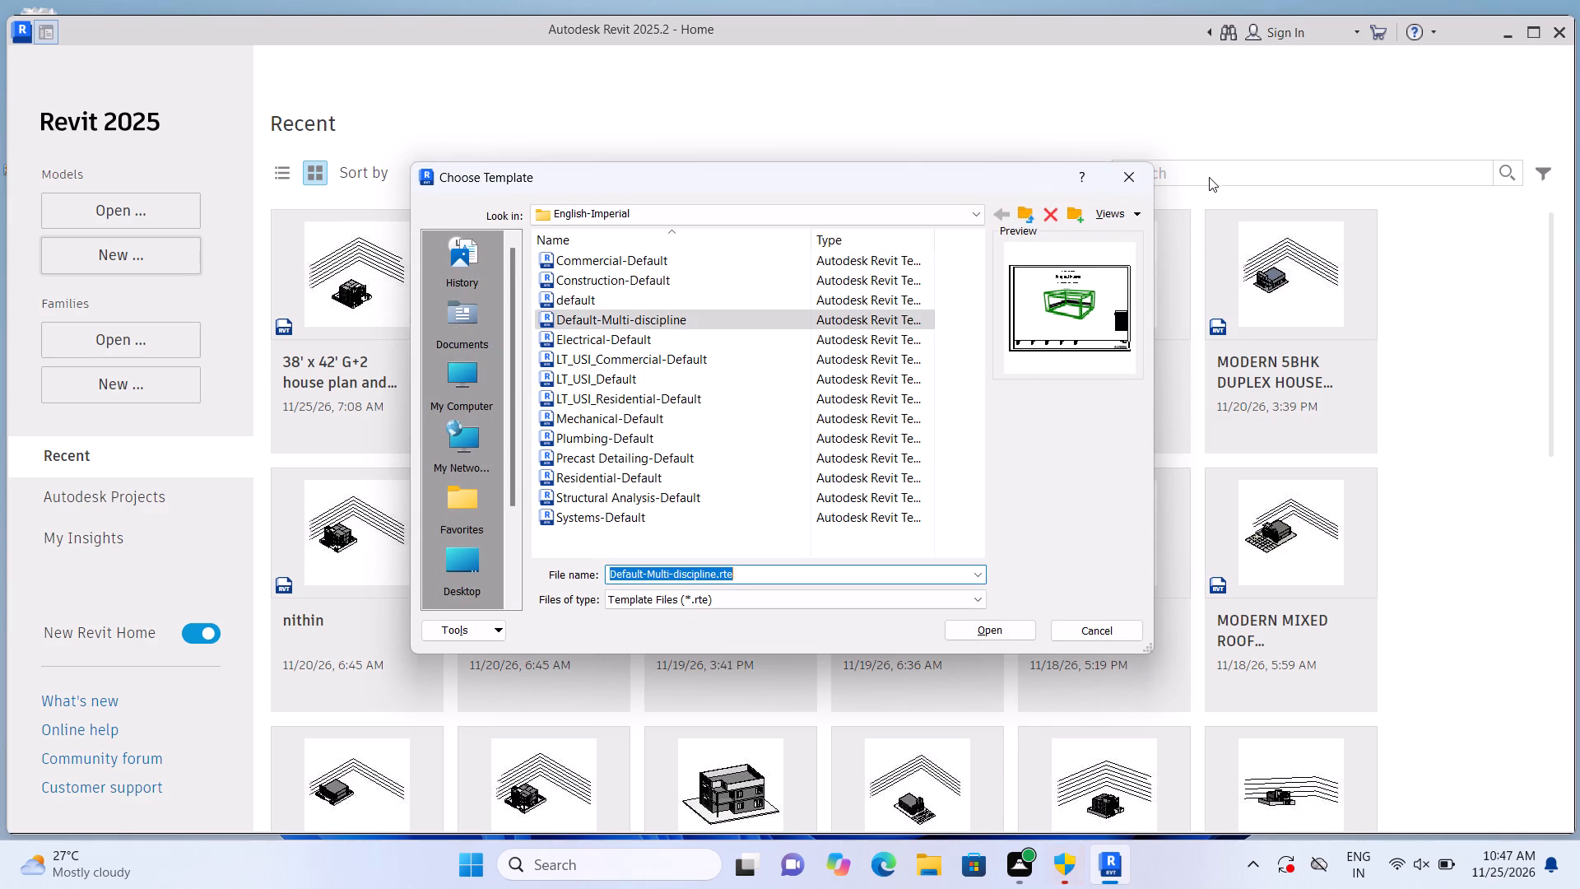
double_click(779, 296)
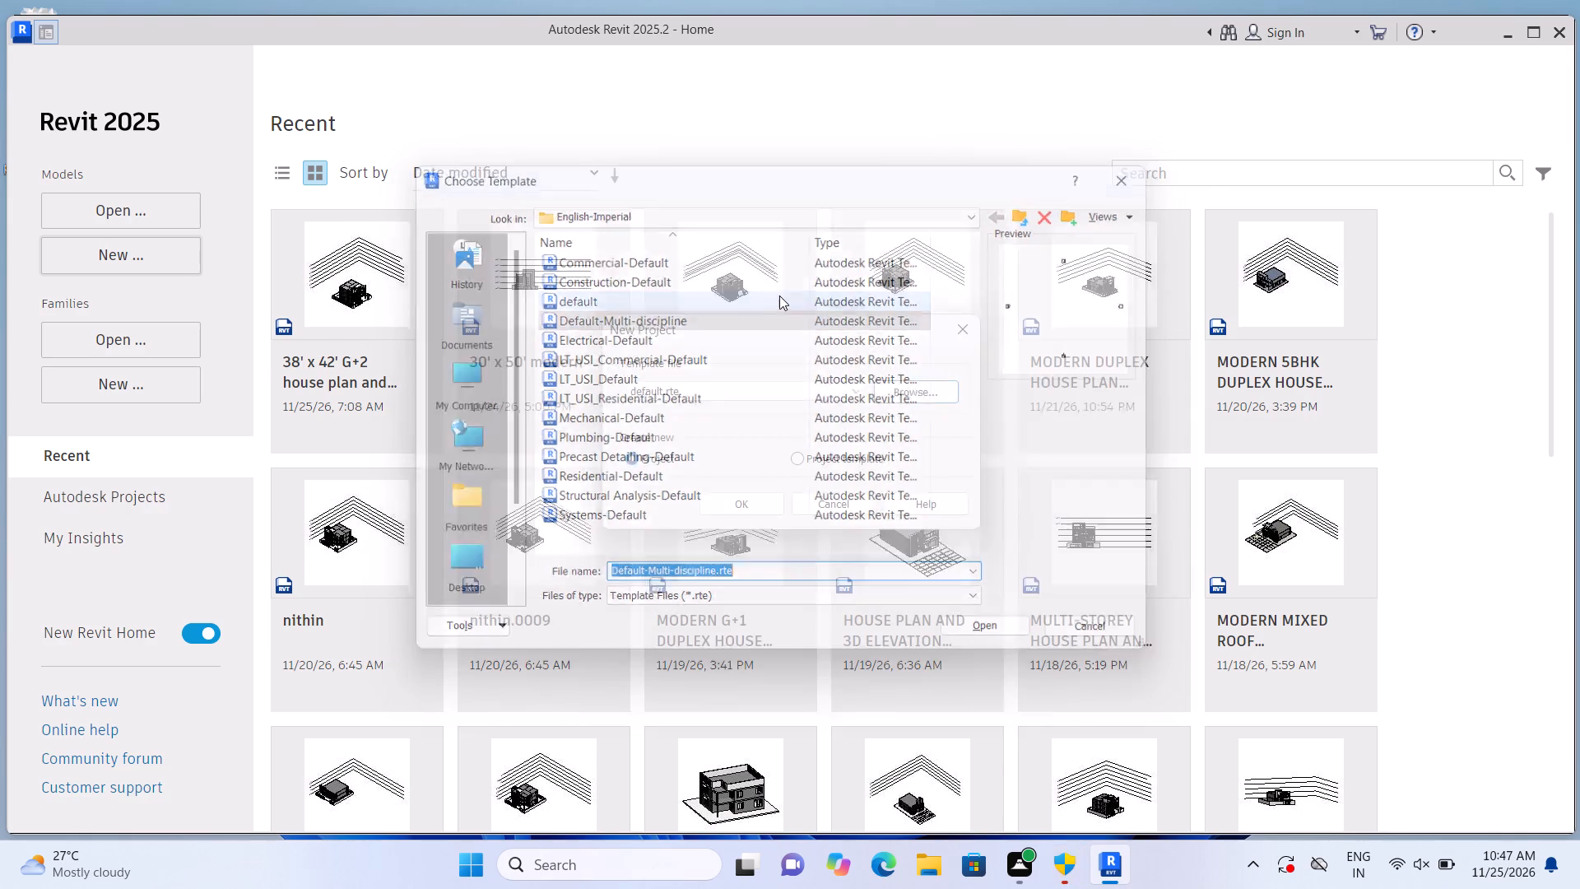
click(750, 507)
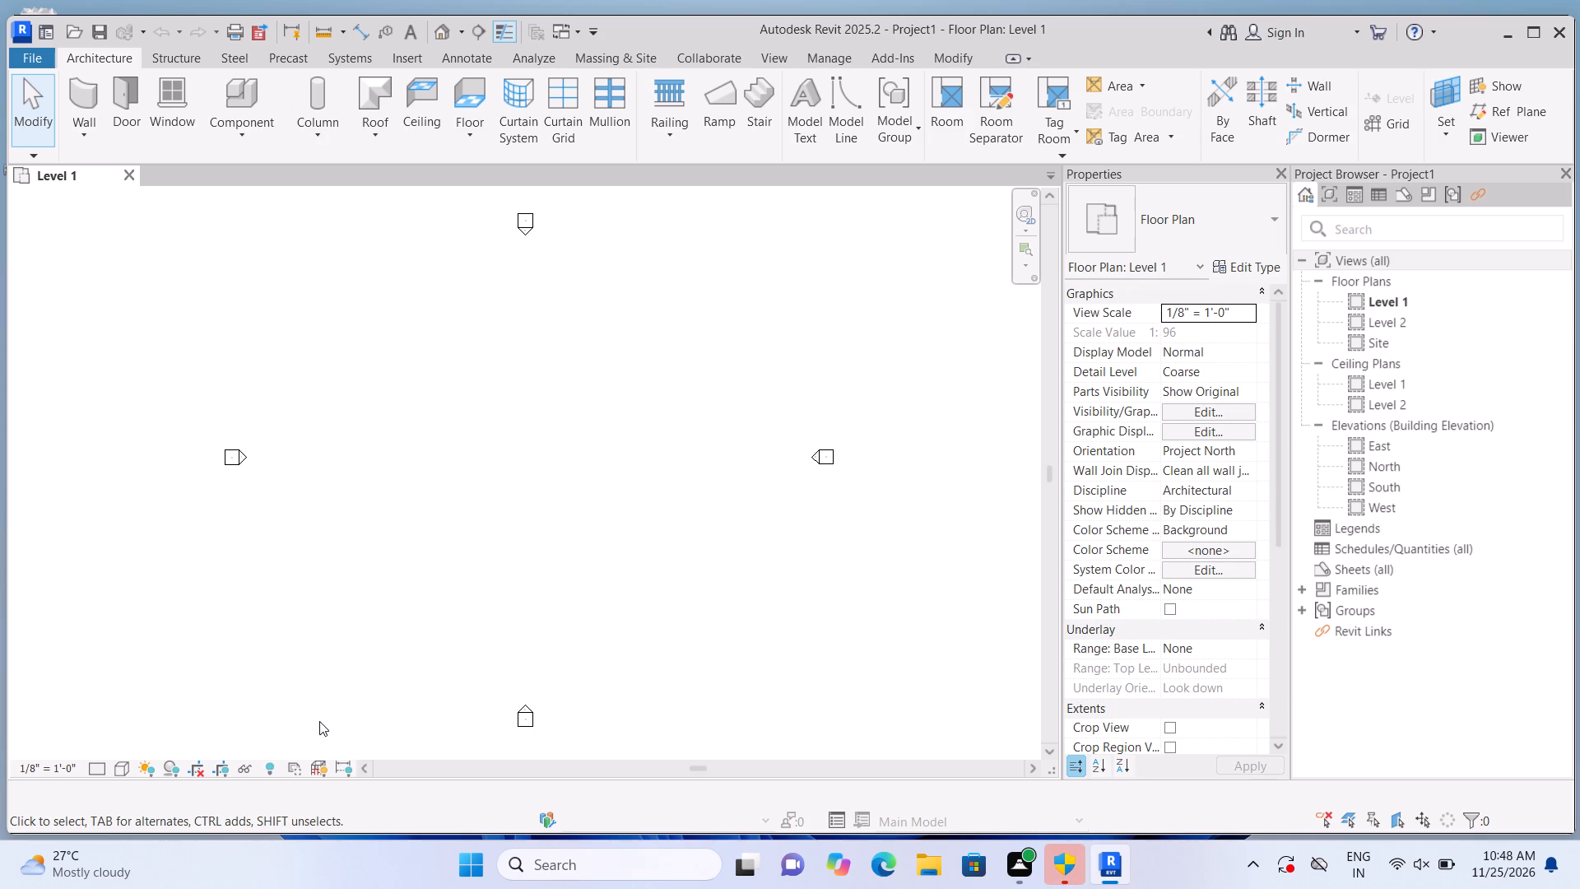
Start the Wall tool with an unconnected height of 10' and the location line at Finish Face: Exterior.
click(68, 94)
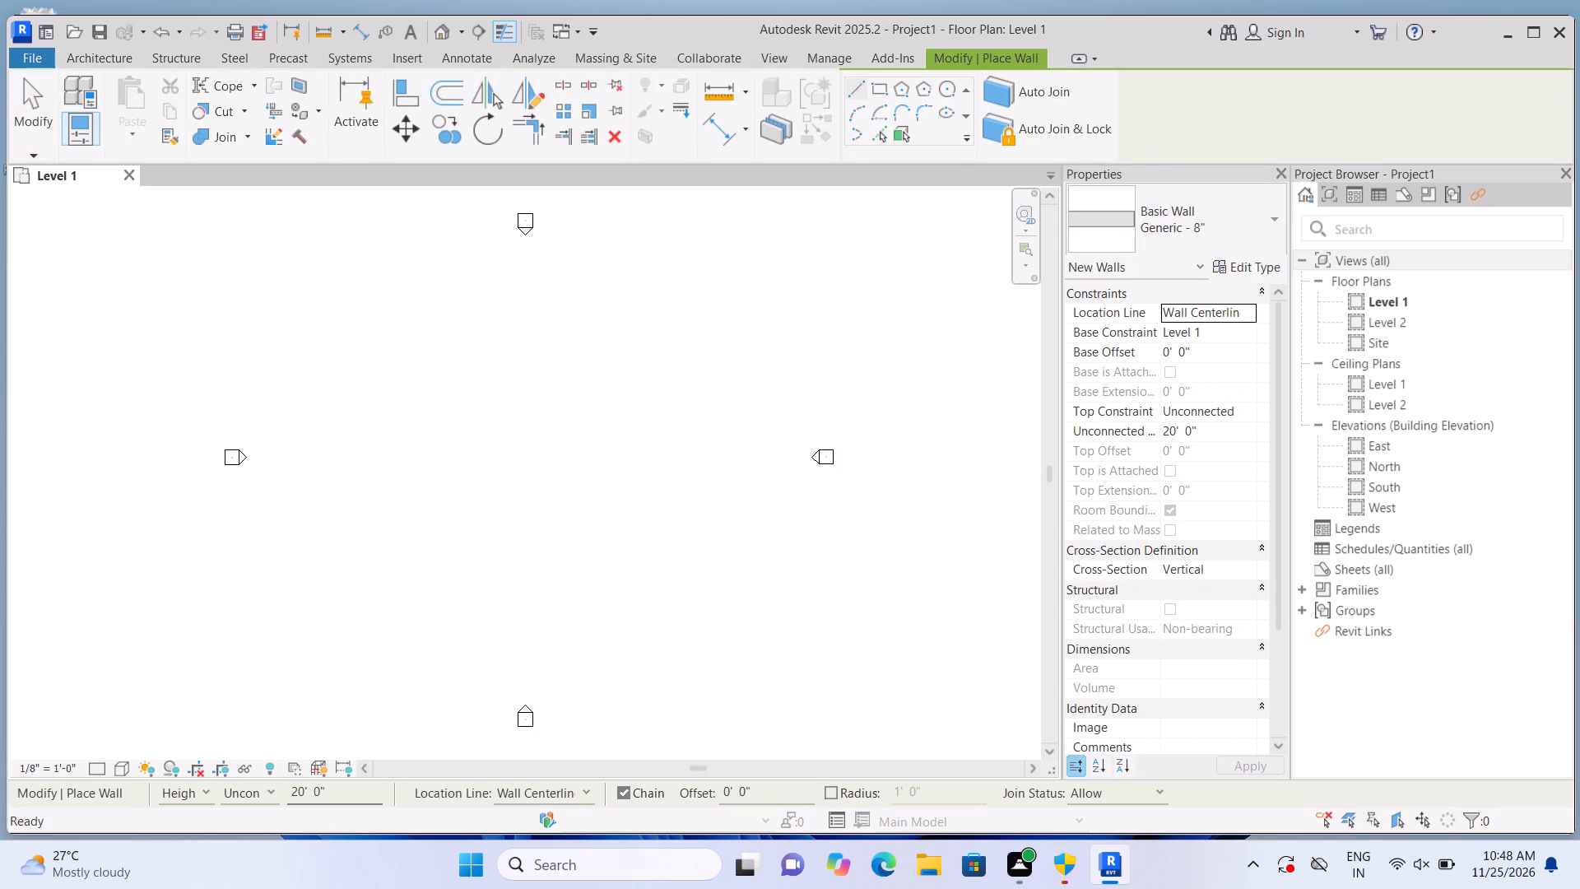
click(267, 790)
double_click(267, 828)
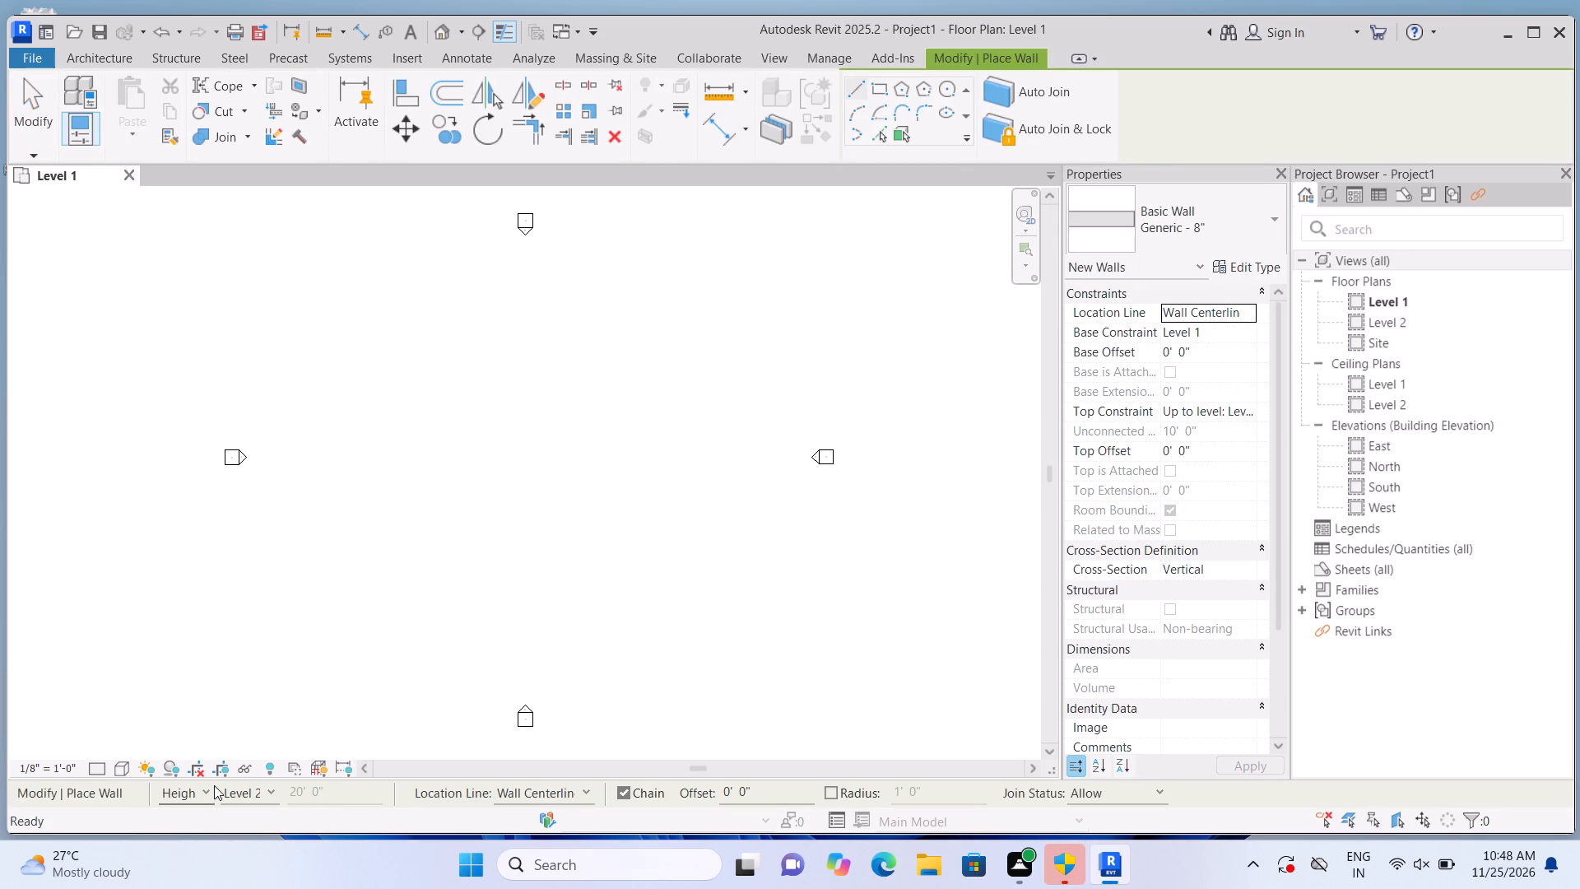
click(203, 785)
click(202, 825)
click(587, 791)
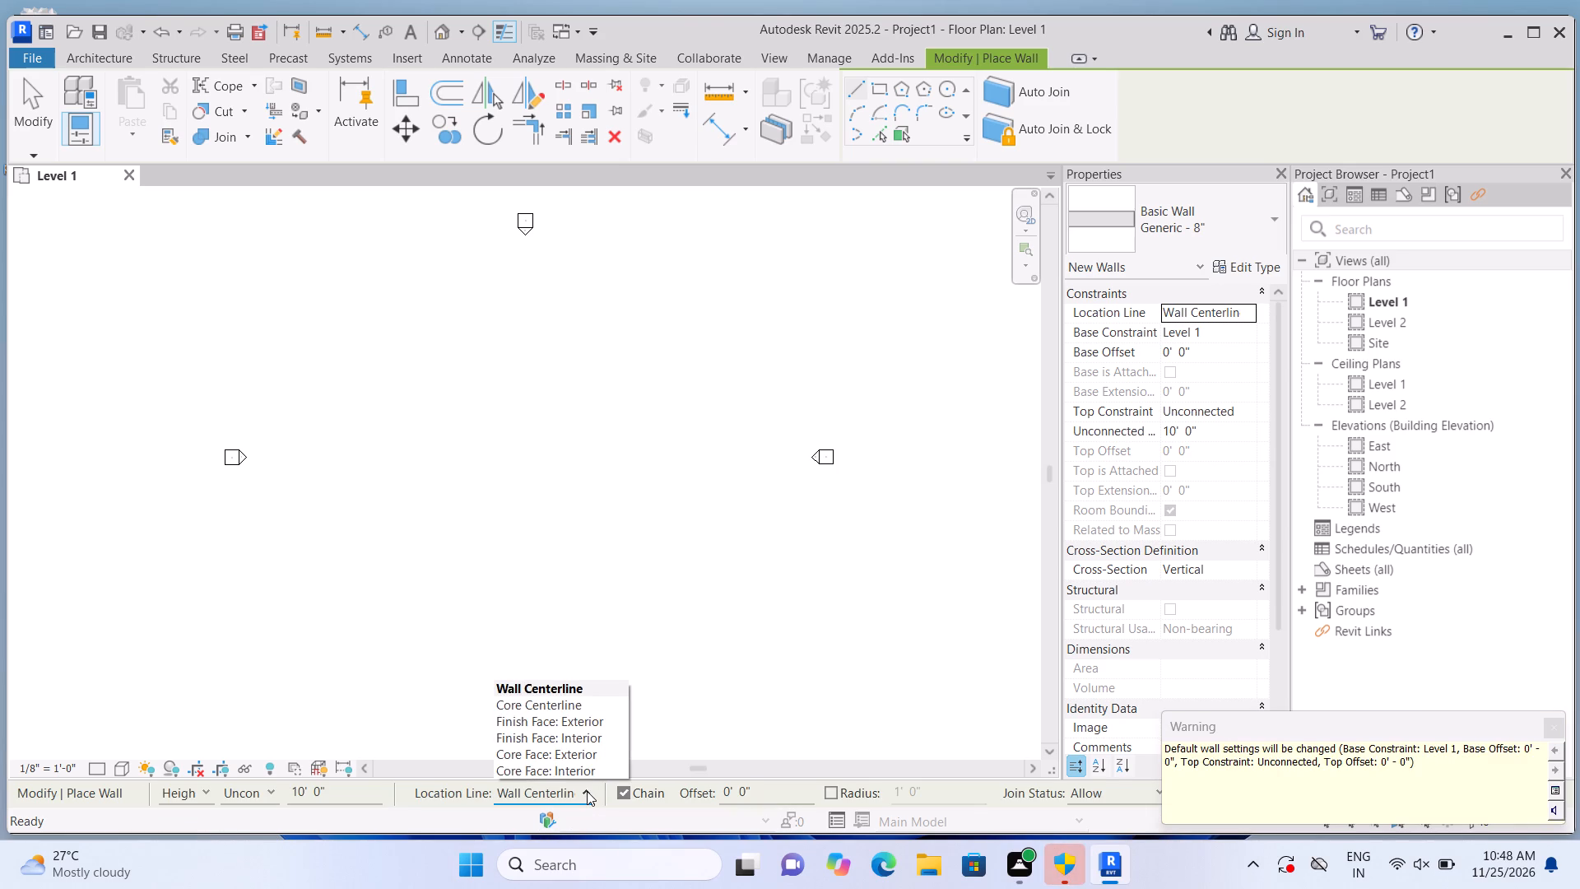
click(586, 725)
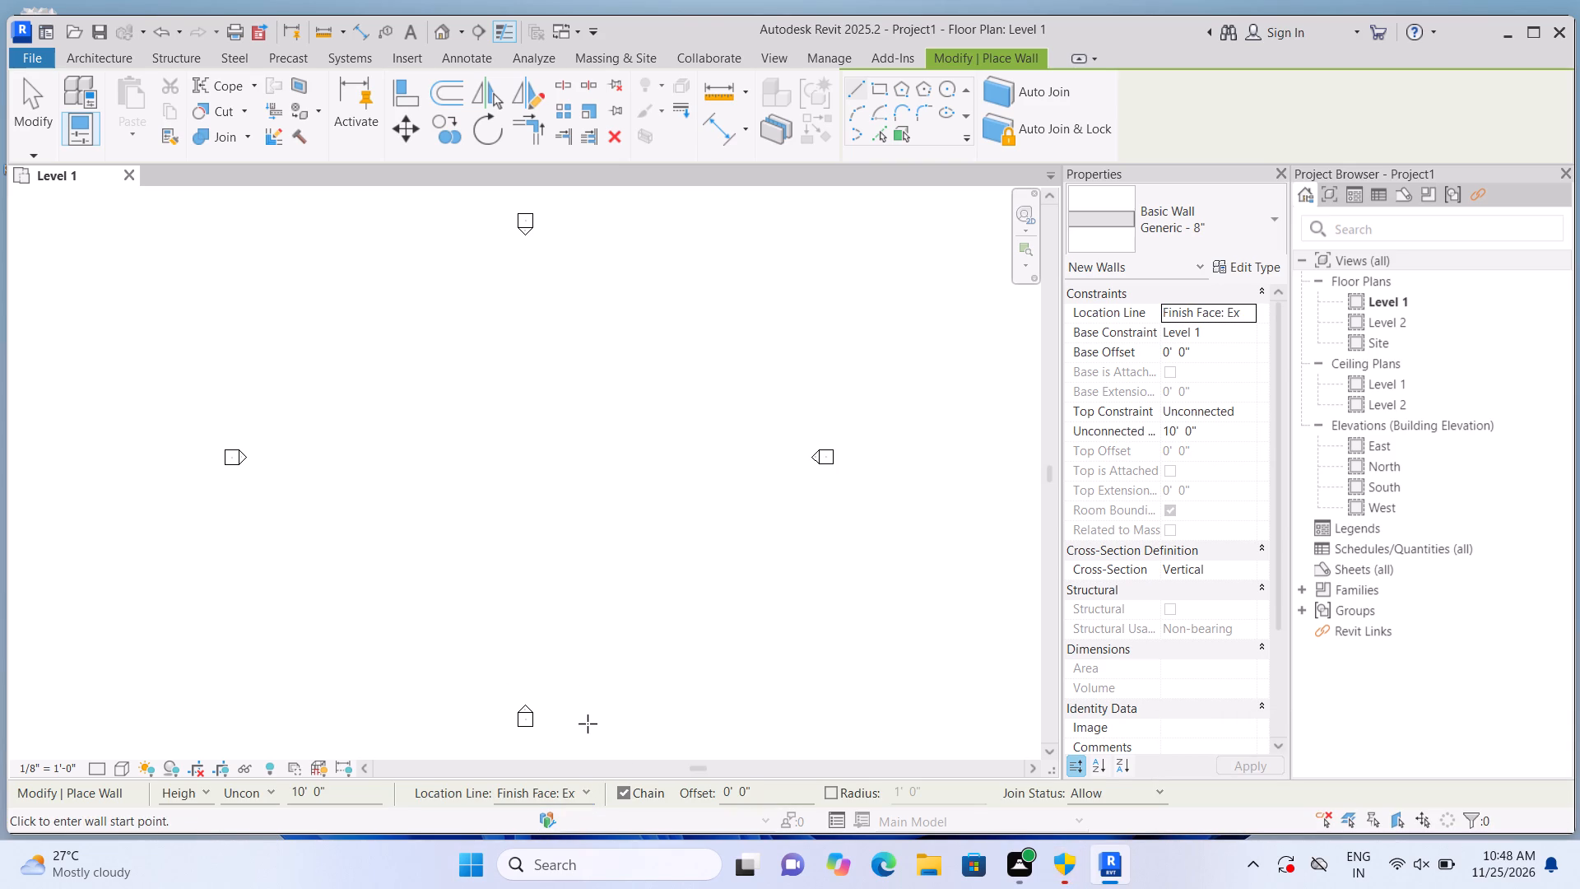
Duplicate the Generic - 8" basic wall type under the name 4.5".
click(100, 72)
click(117, 54)
click(85, 89)
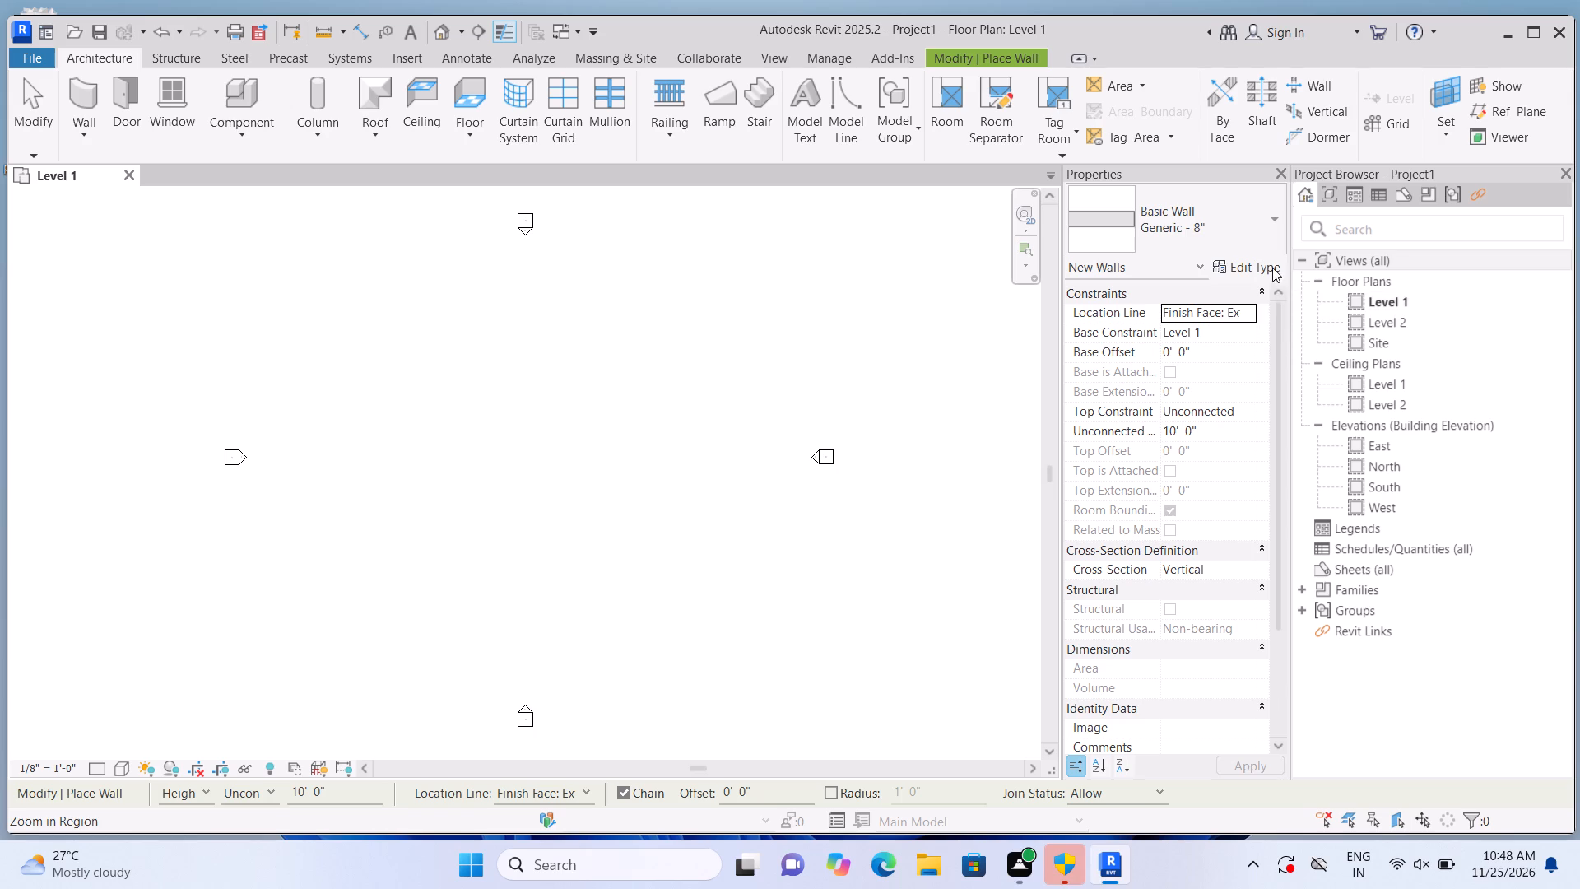
click(1237, 263)
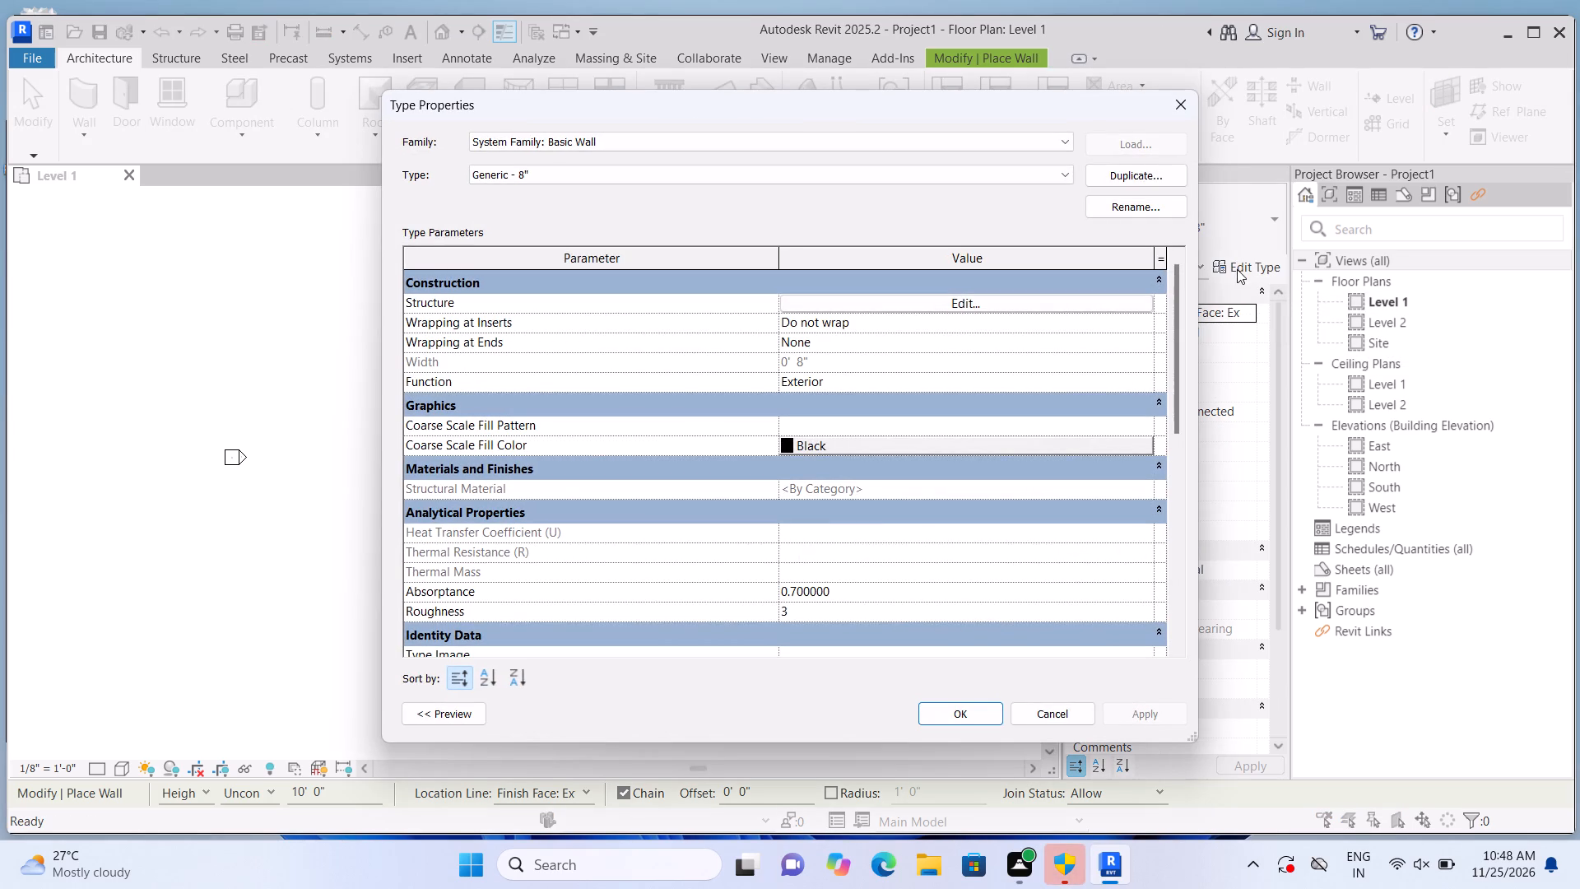
click(1175, 171)
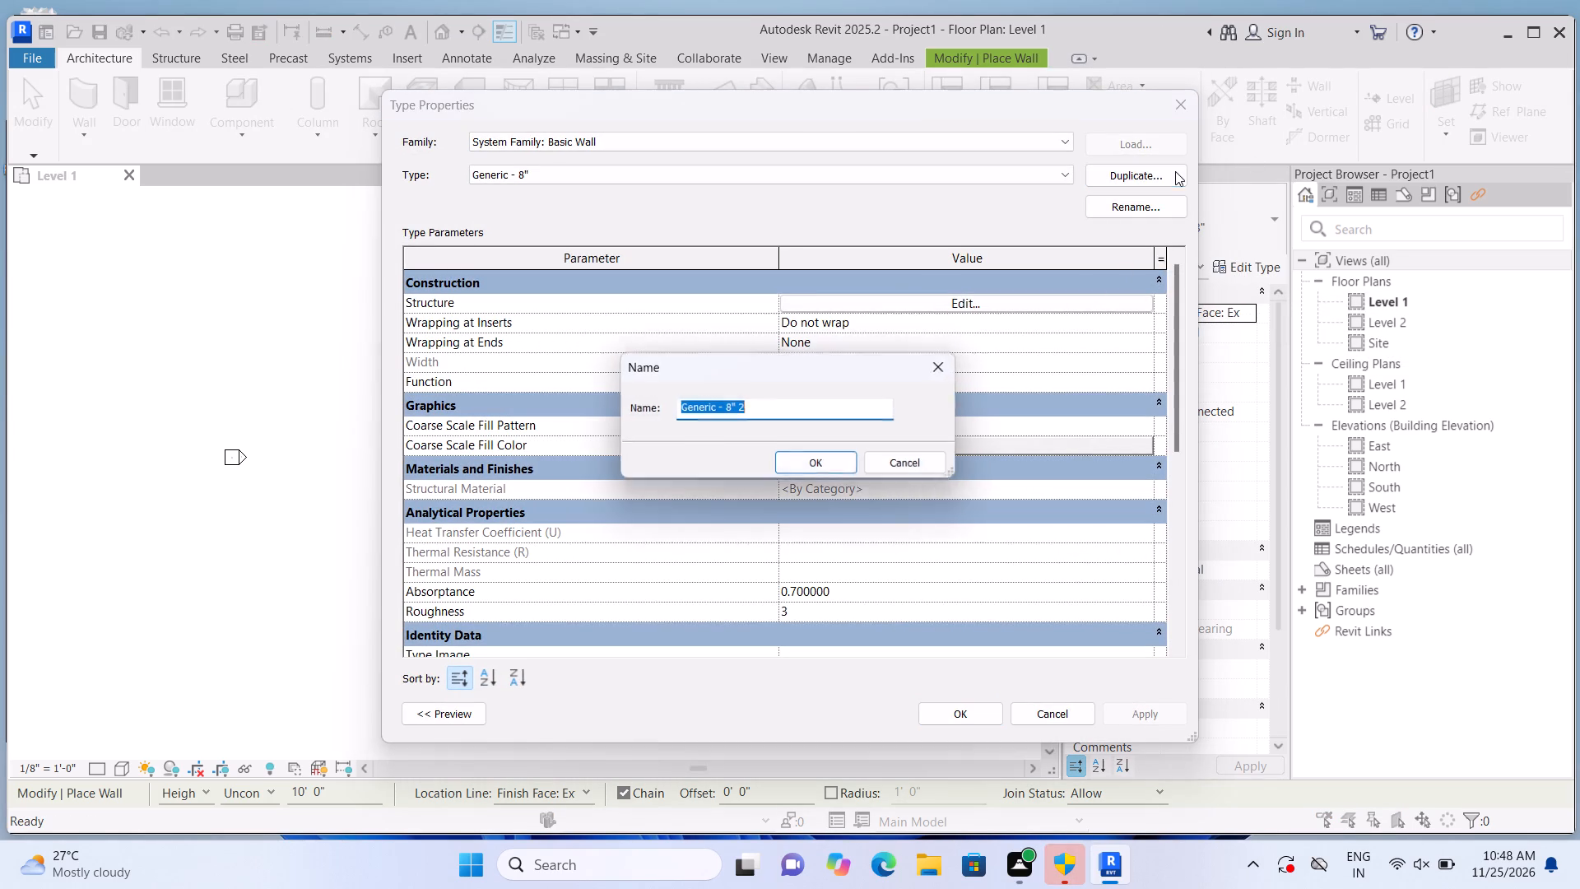
click(809, 417)
key(BackSpace)
key(BackSpace)
key(BackSpace)
key(BackSpace)
key(BackSpace)
key(BackSpace)
key(BackSpace)
key(BackSpace)
key(BackSpace)
key(BackSpace)
key(BackSpace)
key(BackSpace)
key(BackSpace)
key(BackSpace)
key(BackSpace)
key(BackSpace)
key(BackSpace)
key(BackSpace)
key(BackSpace)
key(BackSpace)
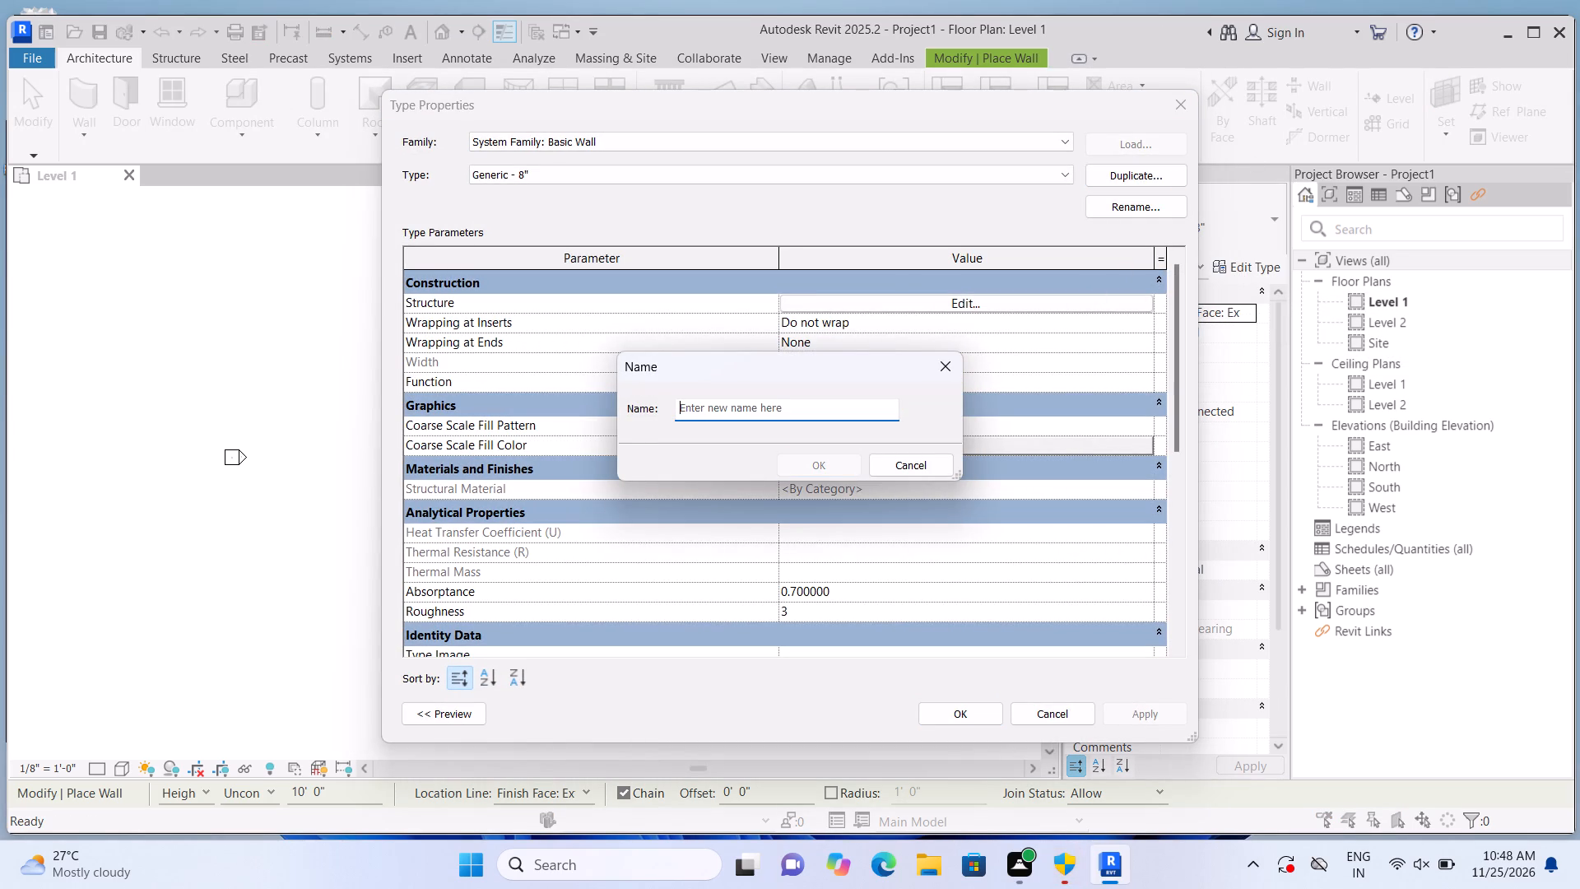
text(4.5")
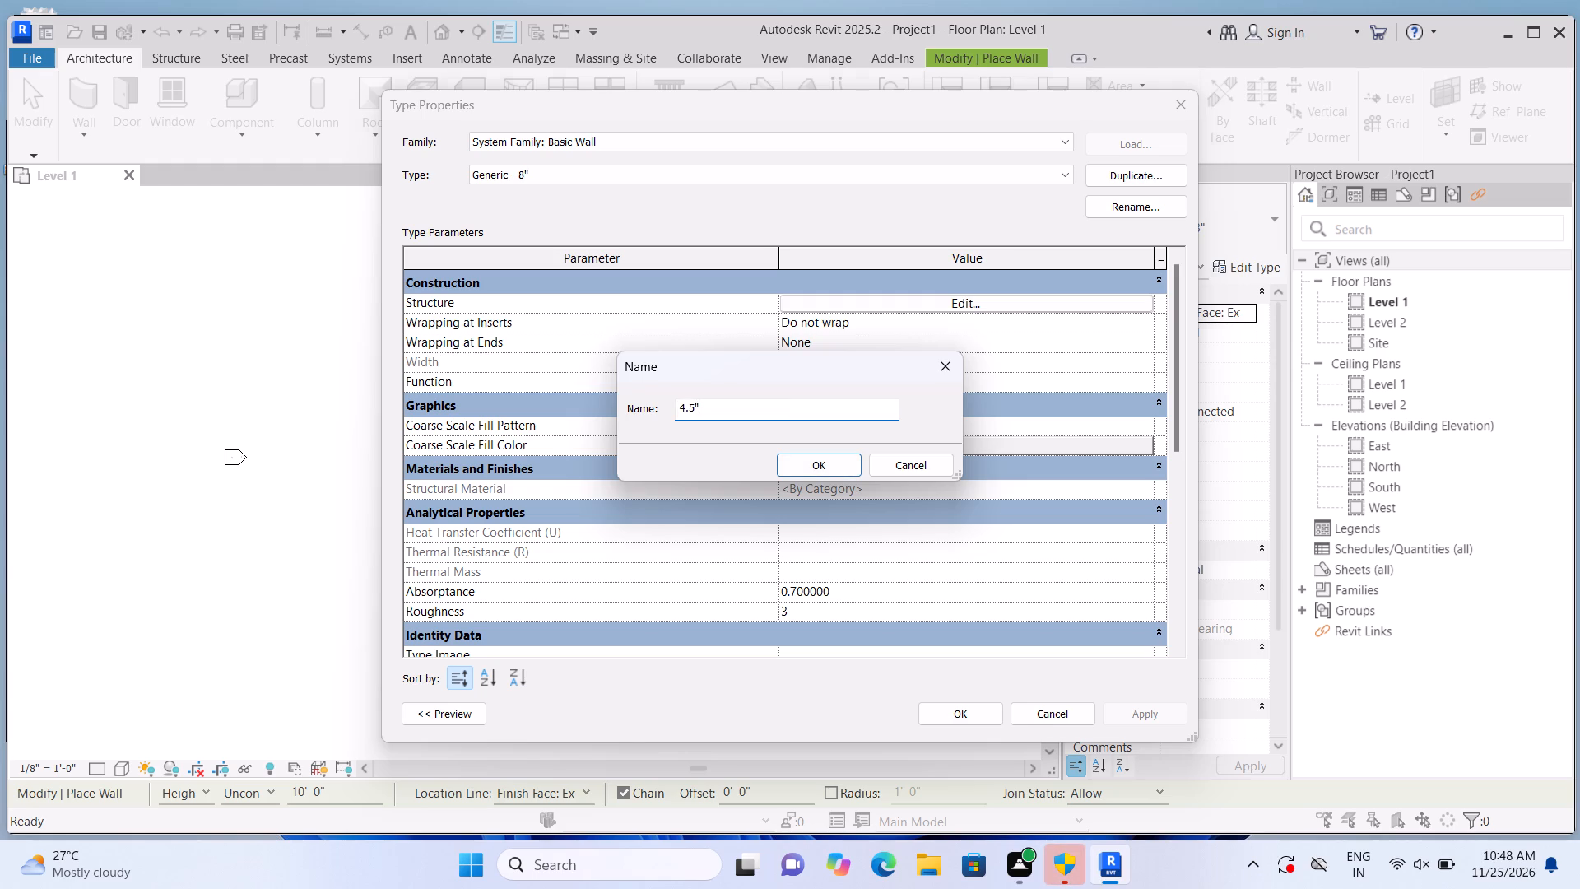
key(Return)
Set the structure layer thickness of the 4.5" wall type to 4.5".
click(964, 294)
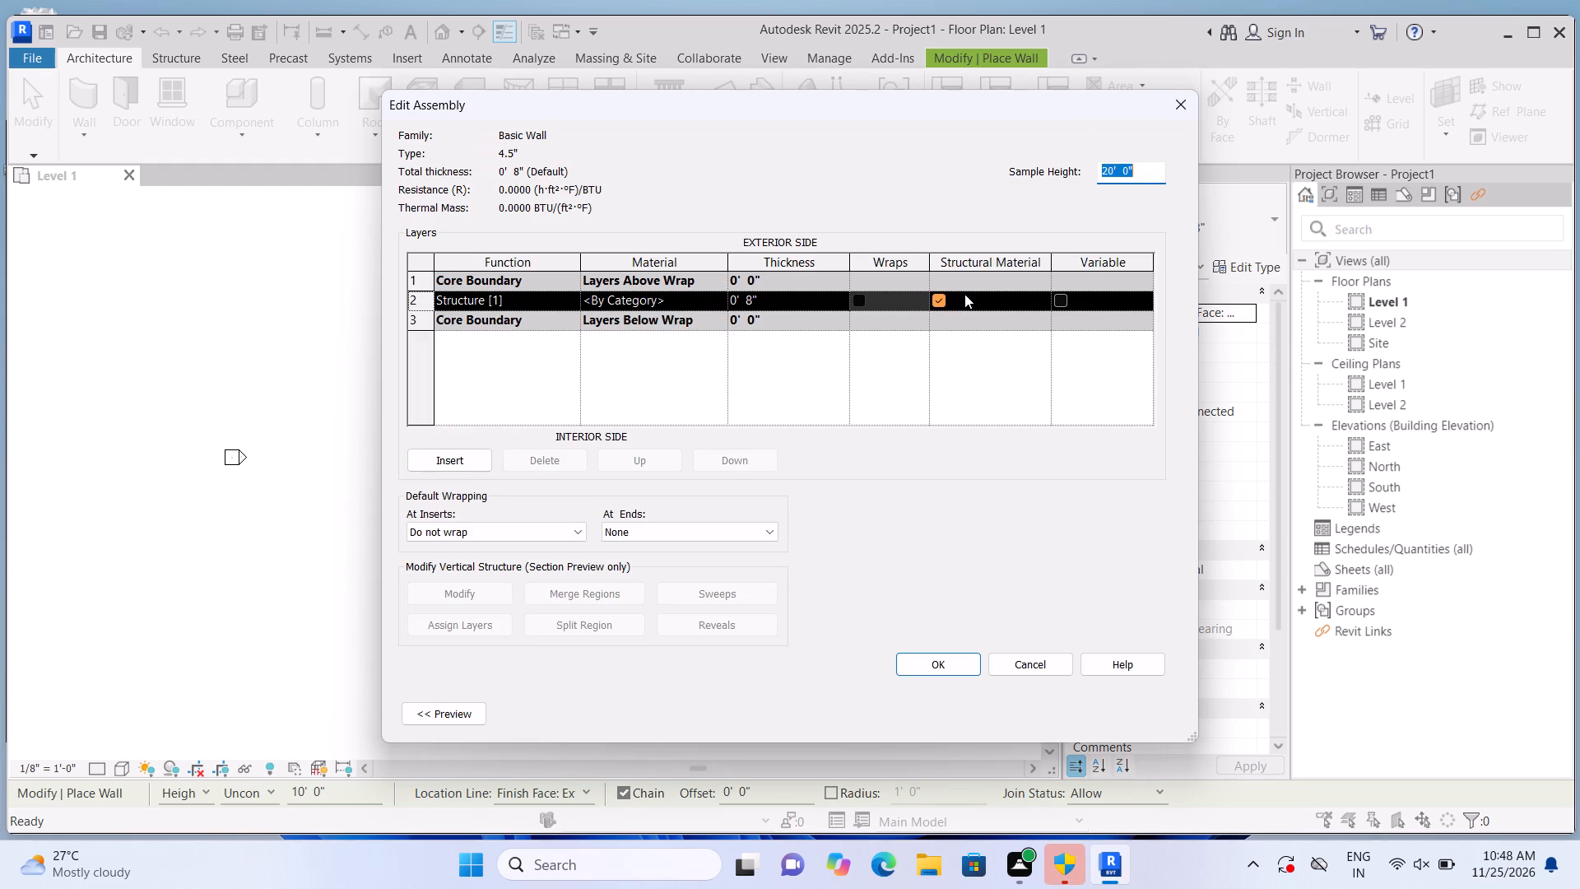
click(816, 298)
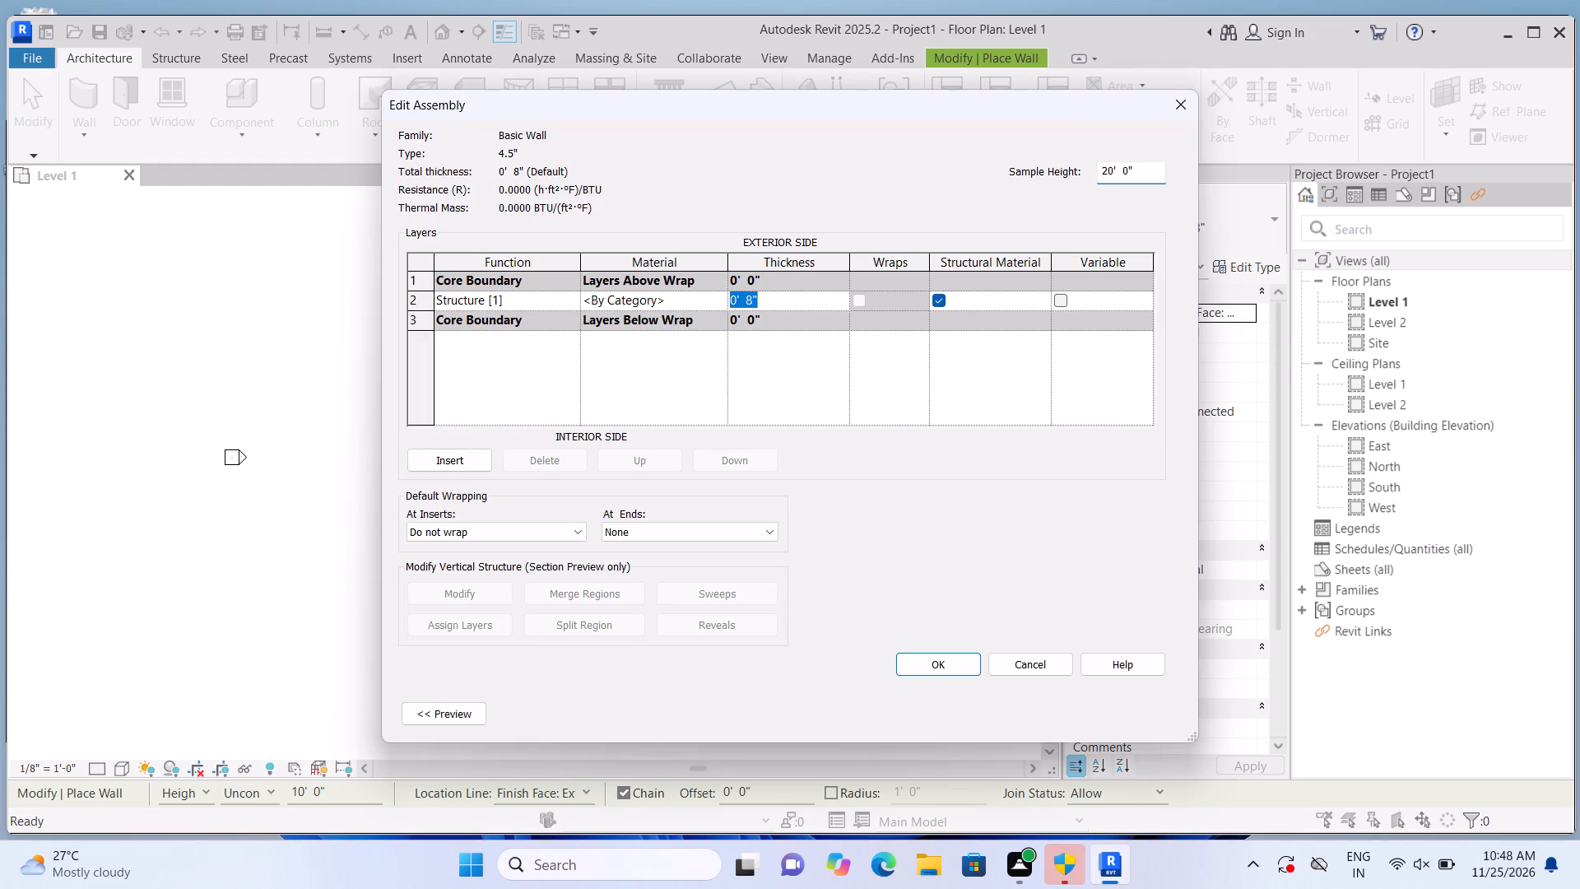
key(BackSpace)
text(4.5")
key(Return)
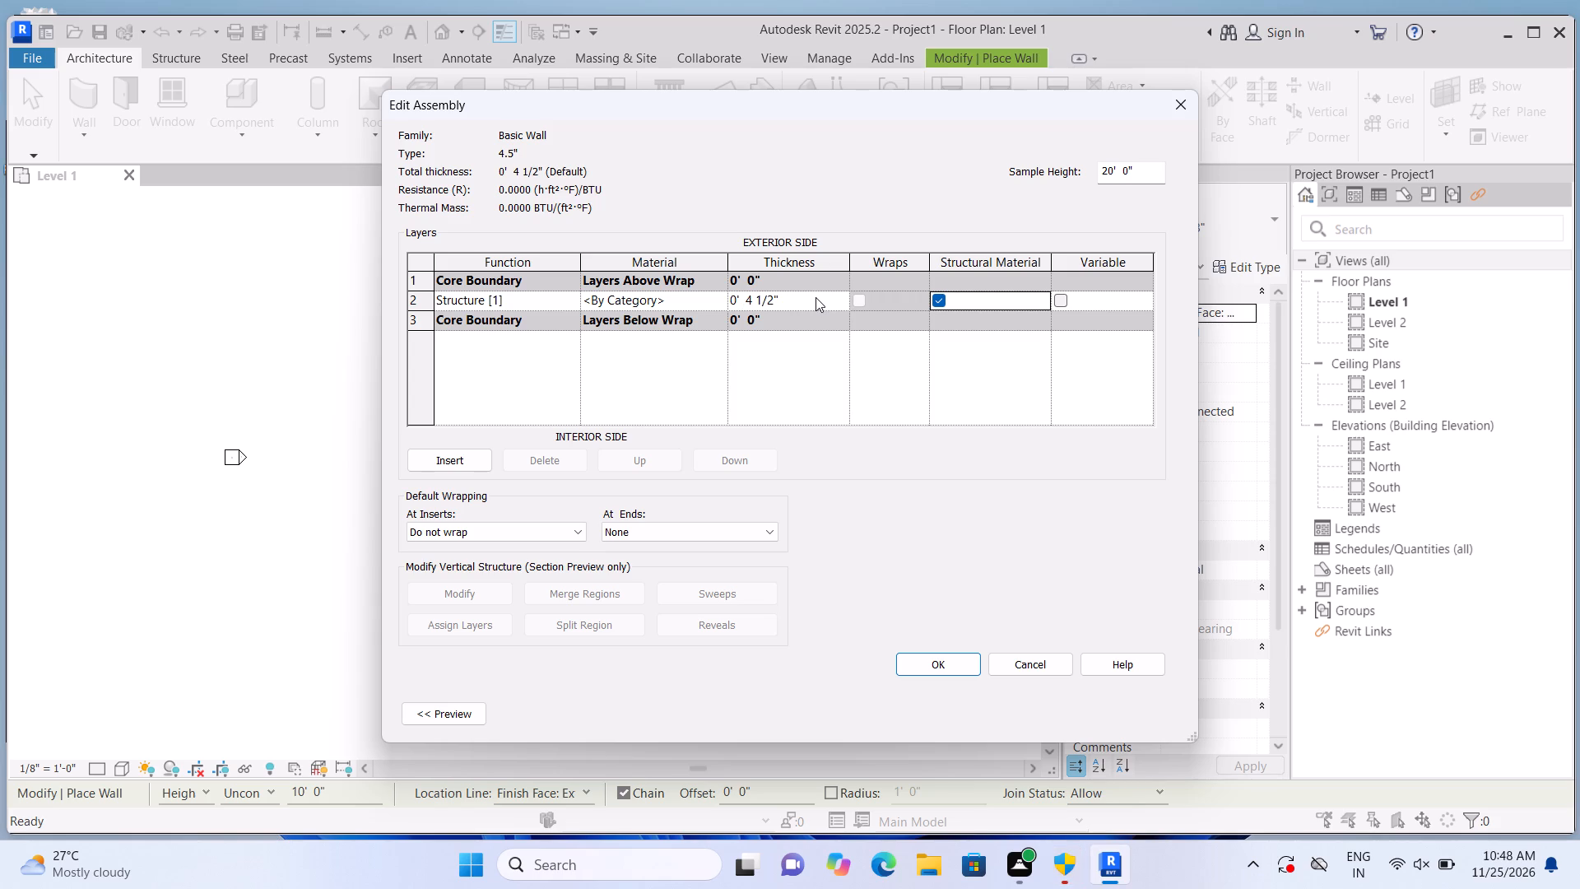
click(964, 661)
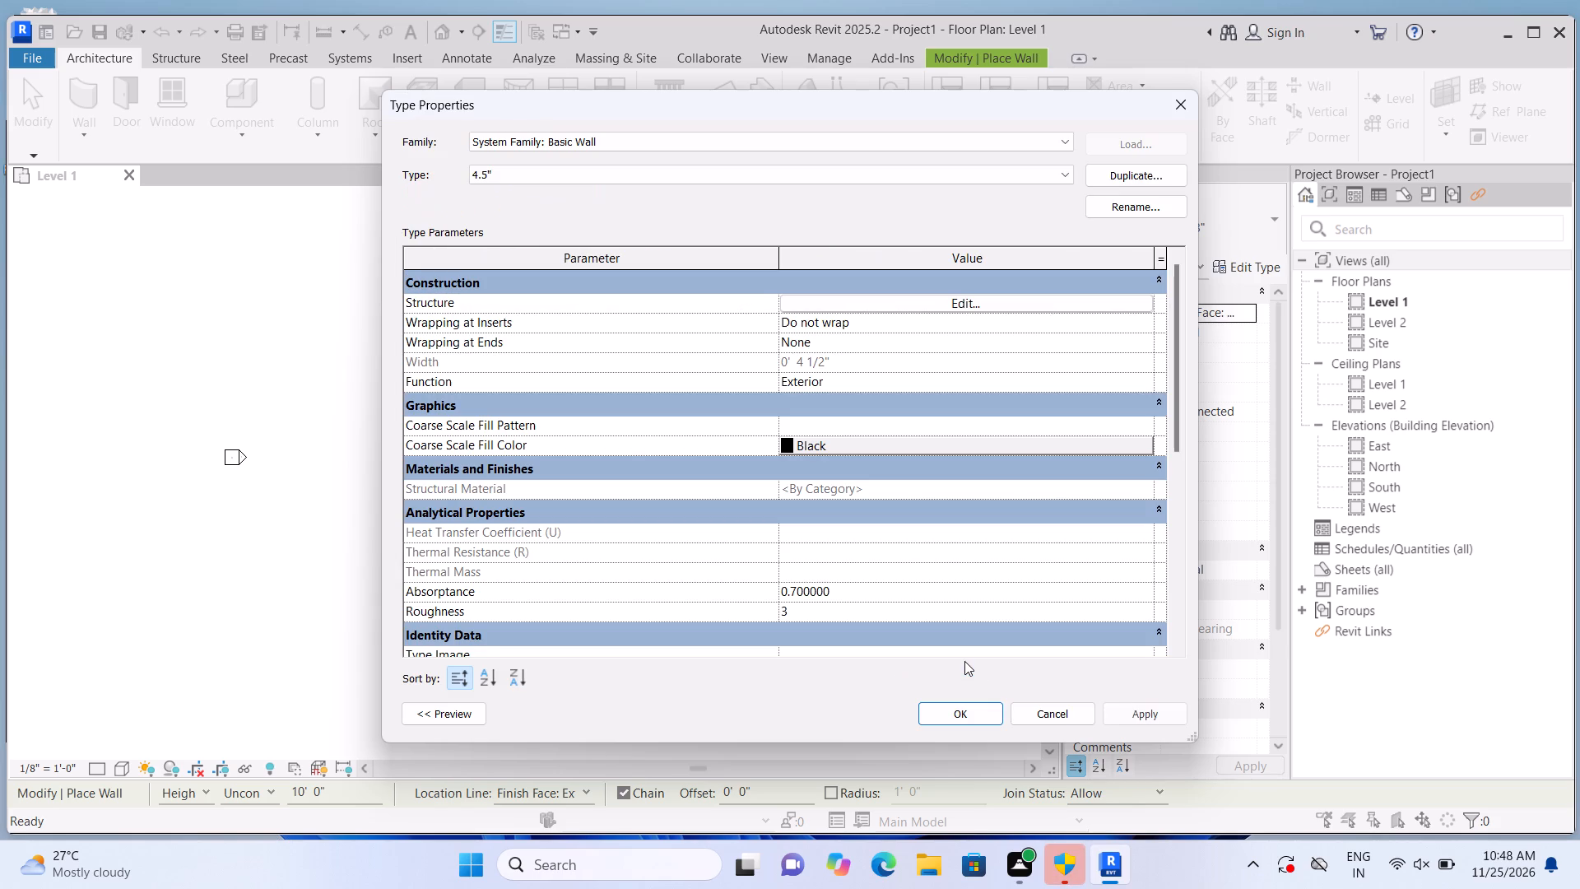
Duplicate the 4.5" wall type under the name 9".
click(1181, 171)
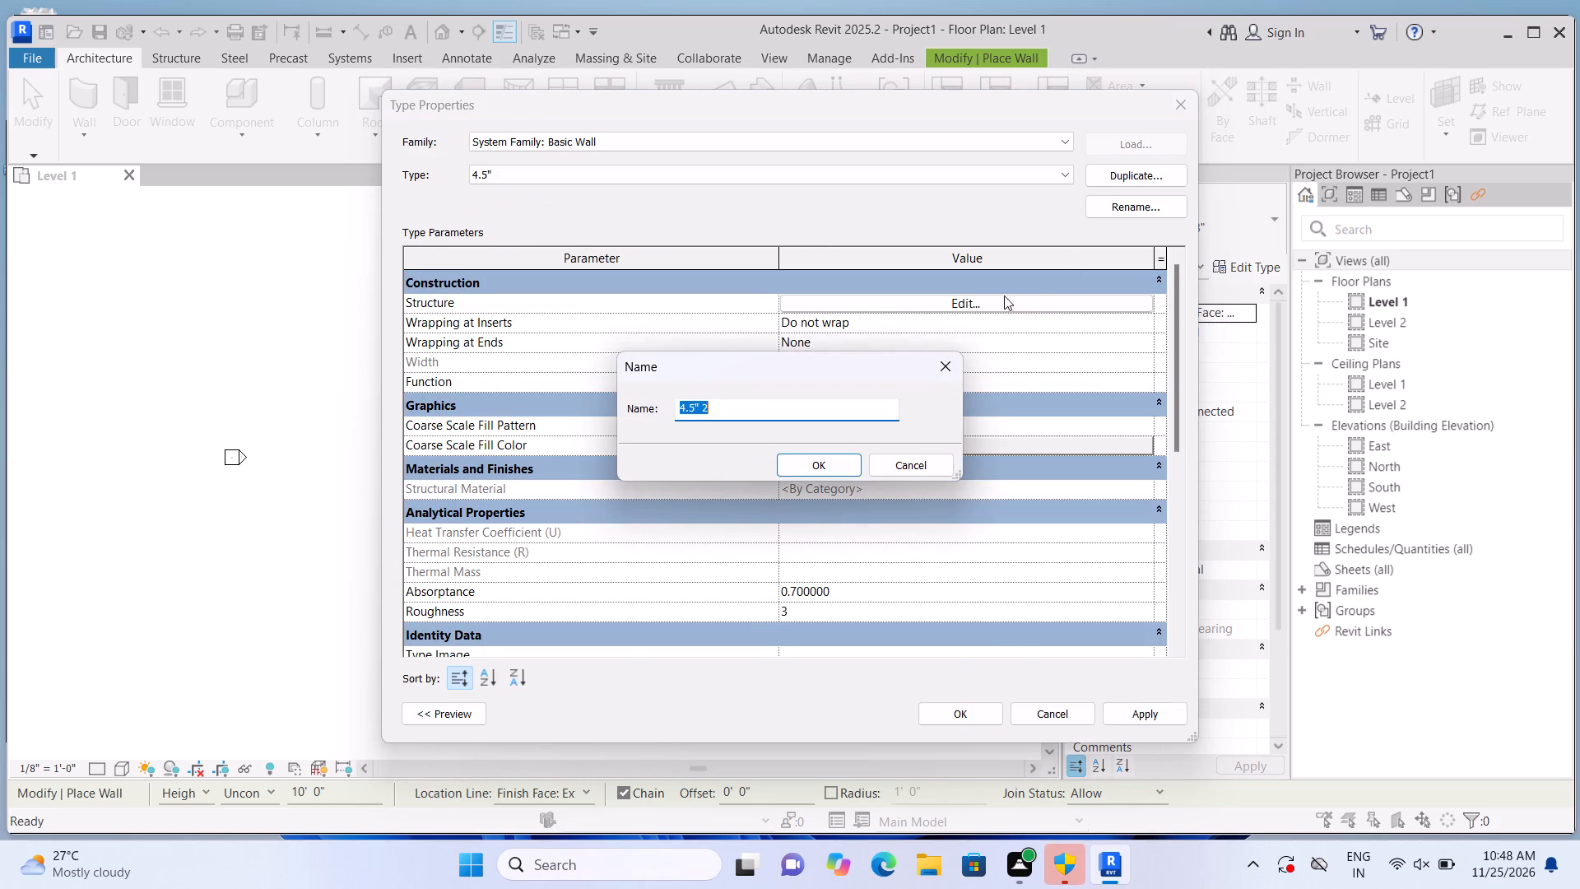
click(881, 405)
key(BackSpace)
key(BackSpace)
key(BackSpace)
key(BackSpace)
key(BackSpace)
key(BackSpace)
key(BackSpace)
key(BackSpace)
key(BackSpace)
key(BackSpace)
key(BackSpace)
key(BackSpace)
key(BackSpace)
text(9")
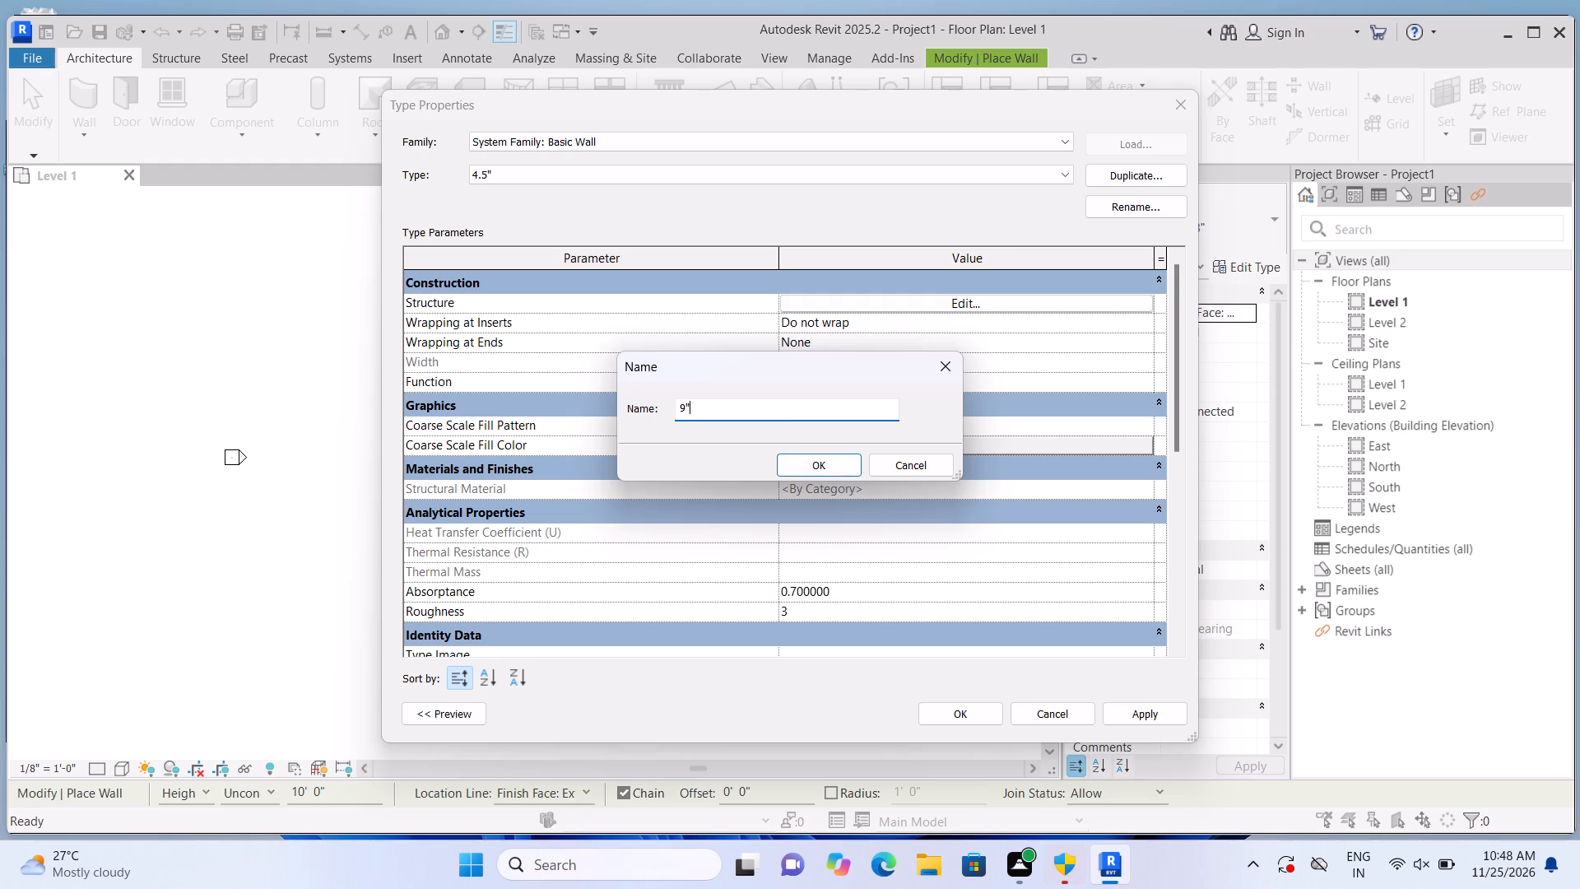
key(Return)
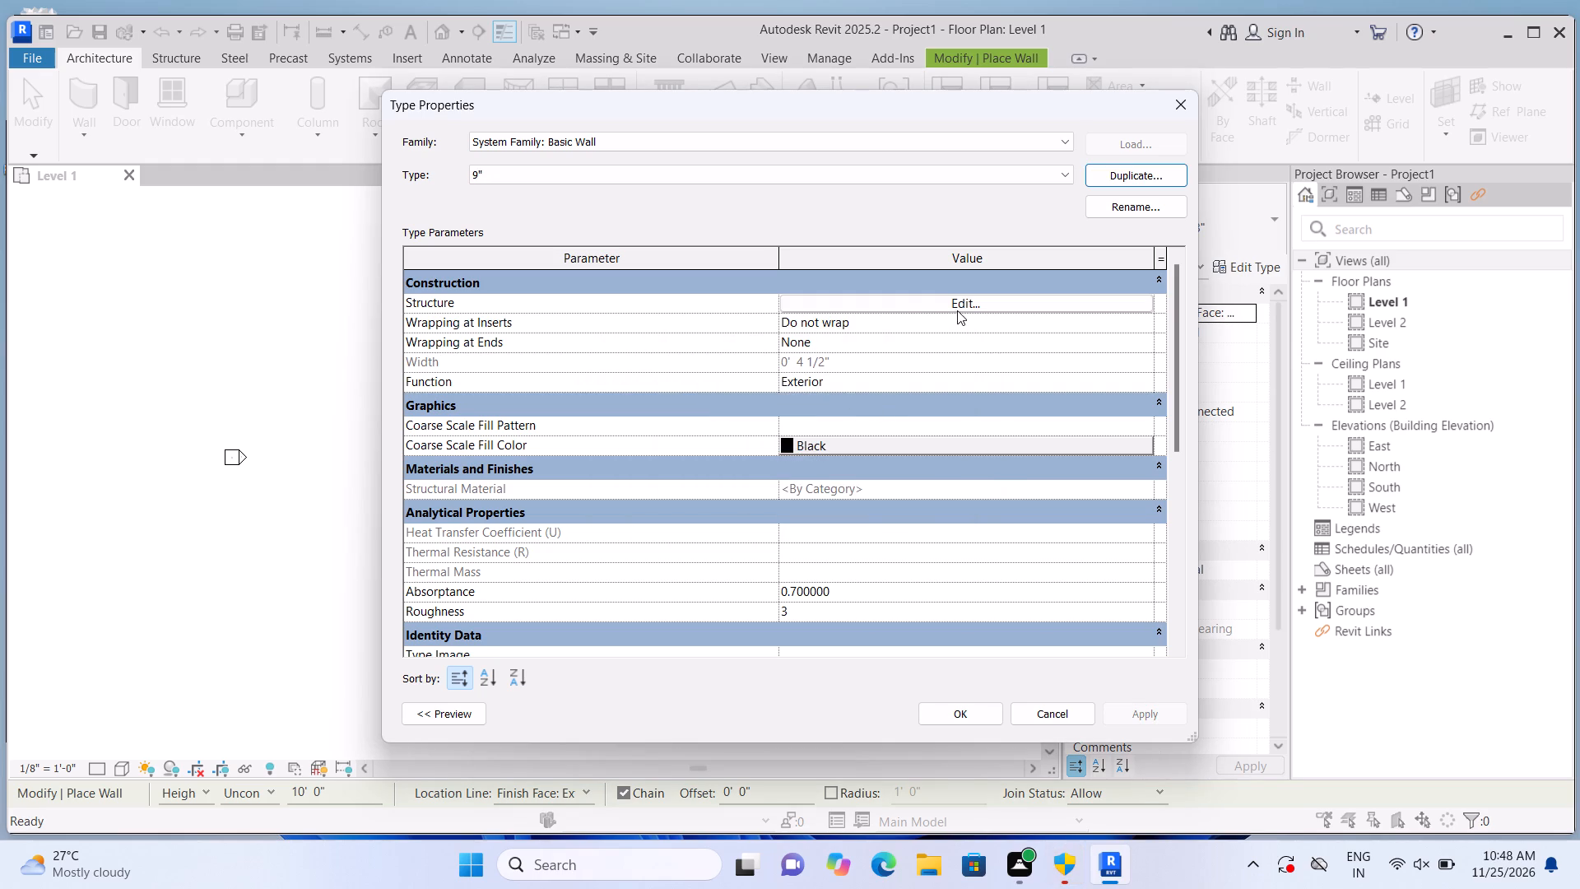
Set the structure layer thickness of the 9" wall type to 9" and accept the type properties.
click(964, 296)
click(815, 298)
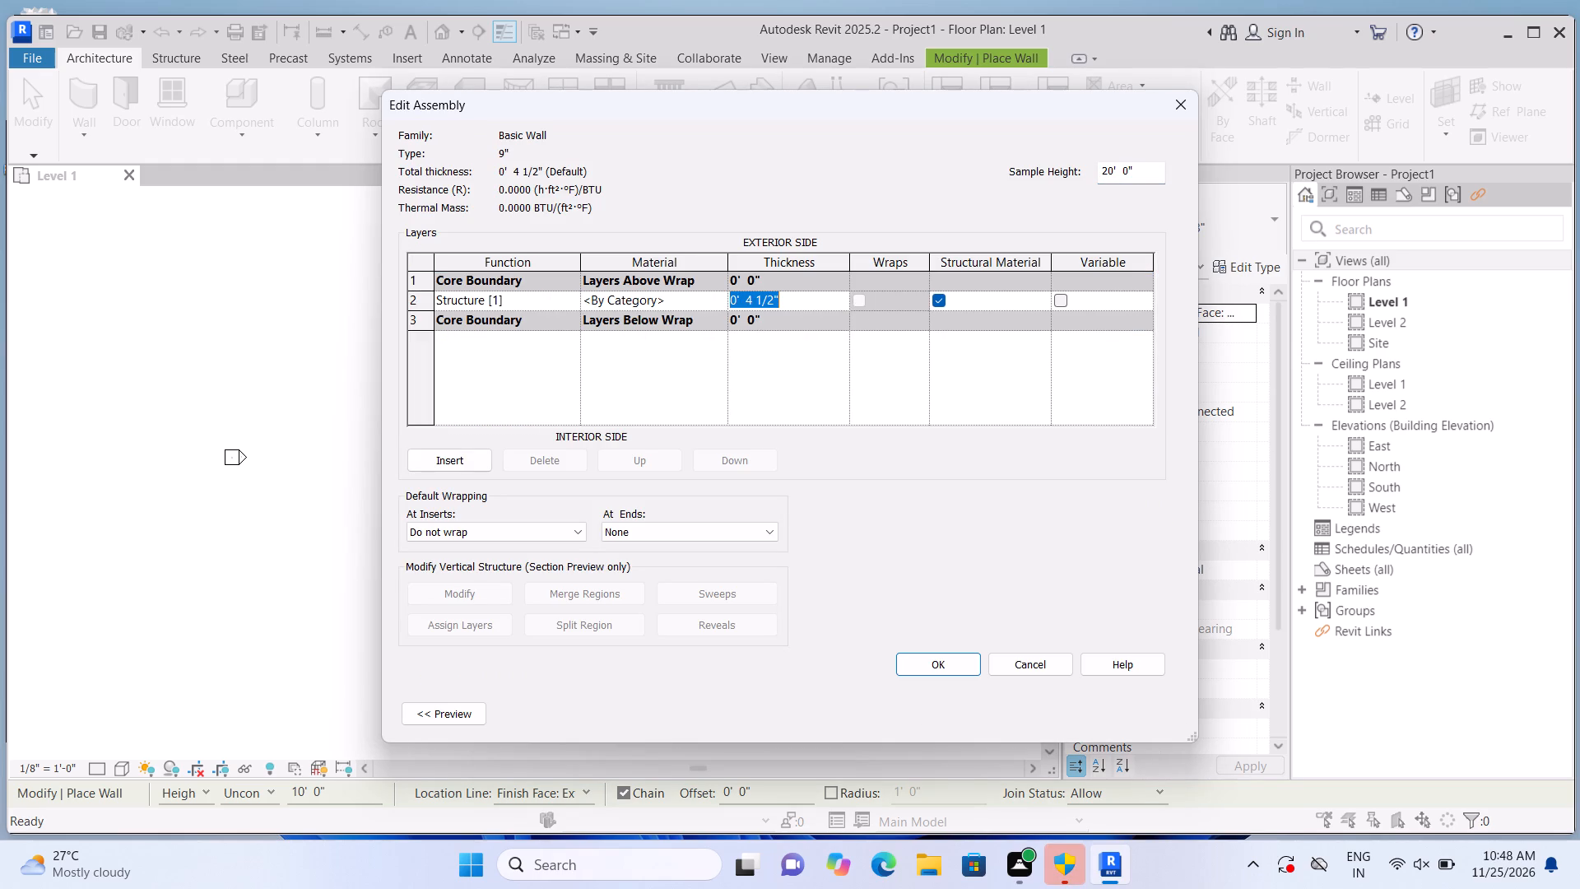
key(BackSpace)
key(9)
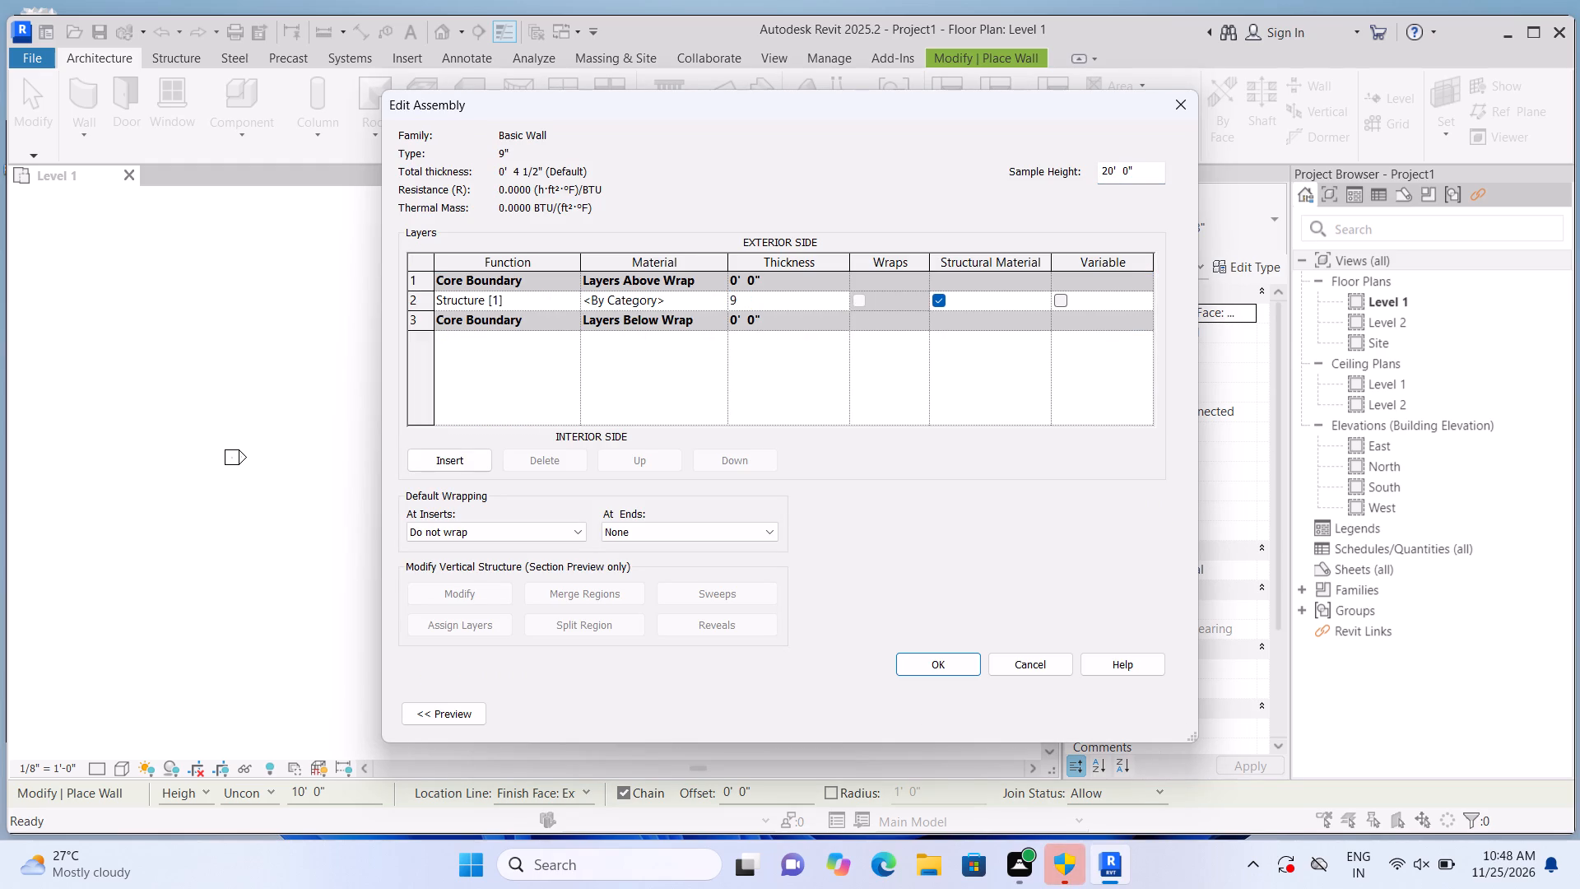
key(shift+quotedbl)
key(Return)
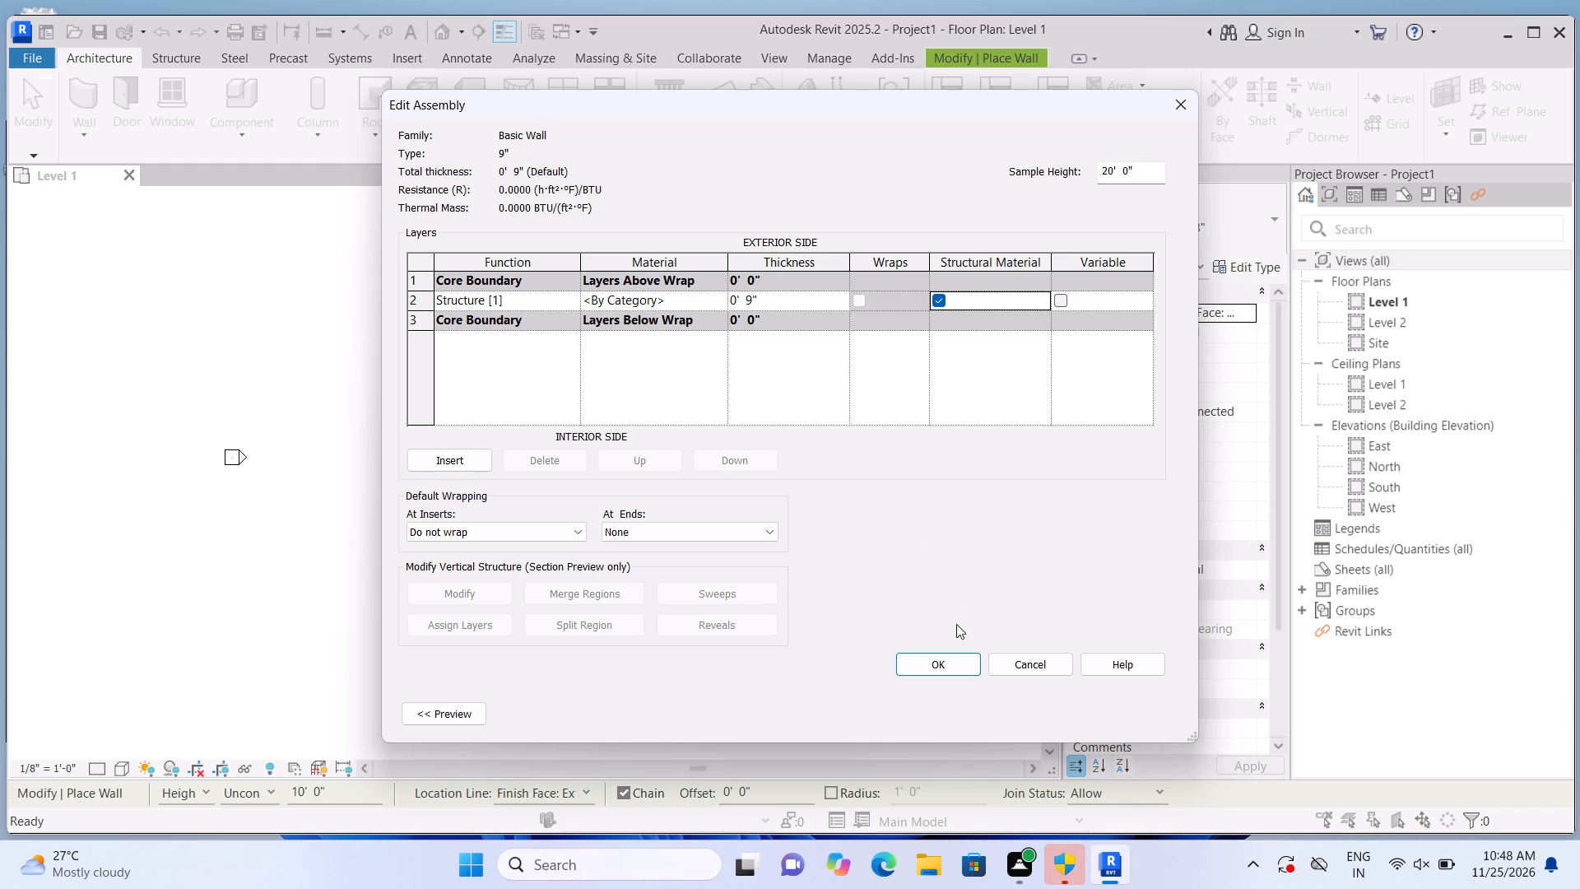
click(945, 663)
click(1132, 717)
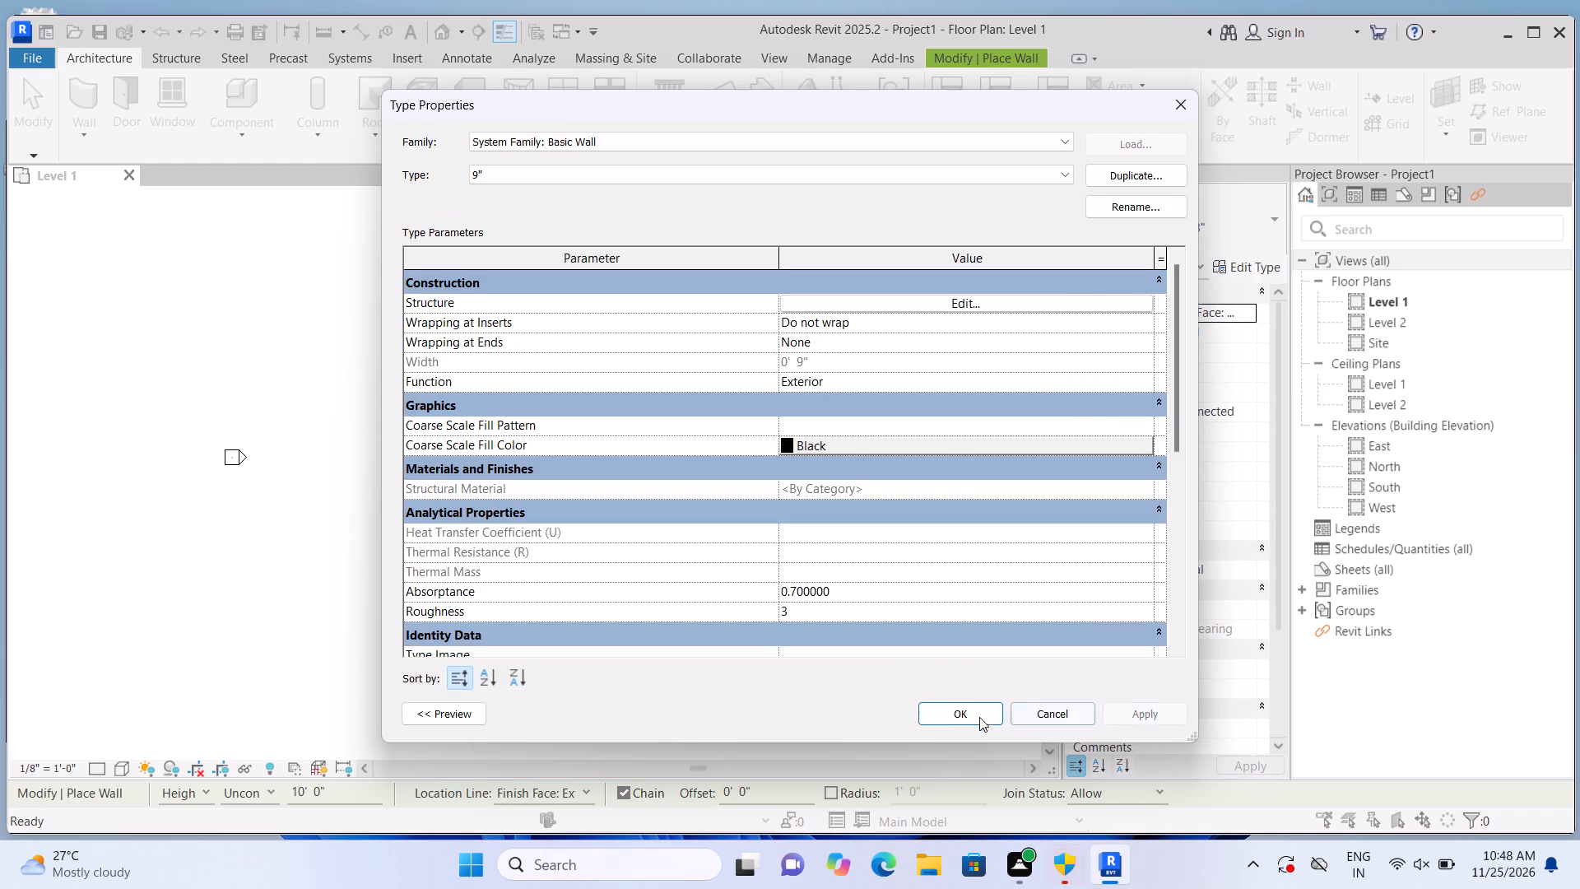
click(964, 712)
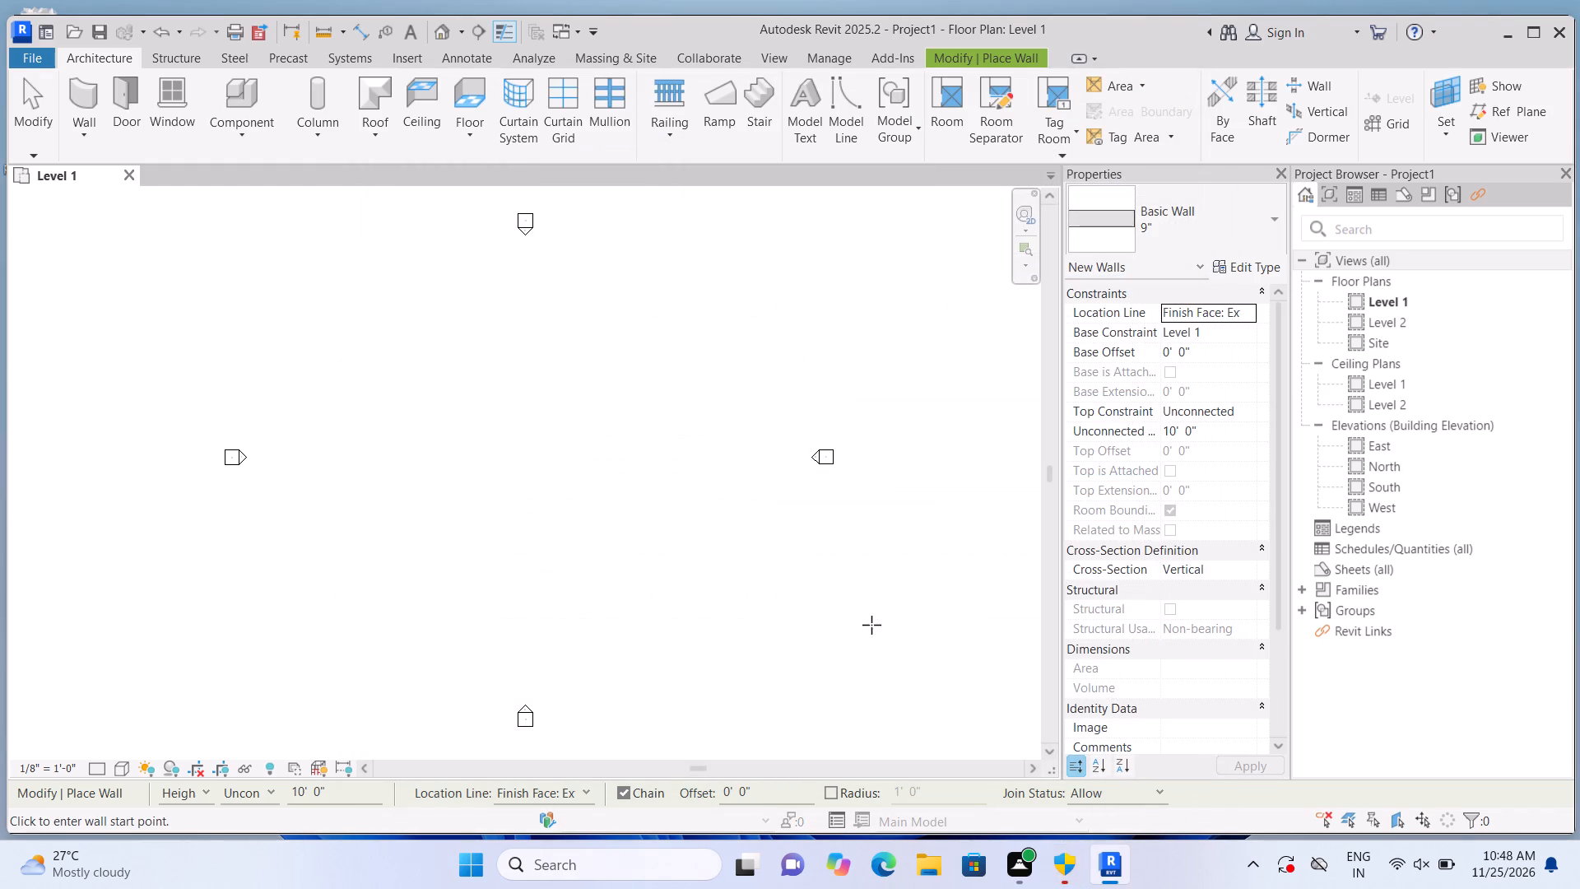
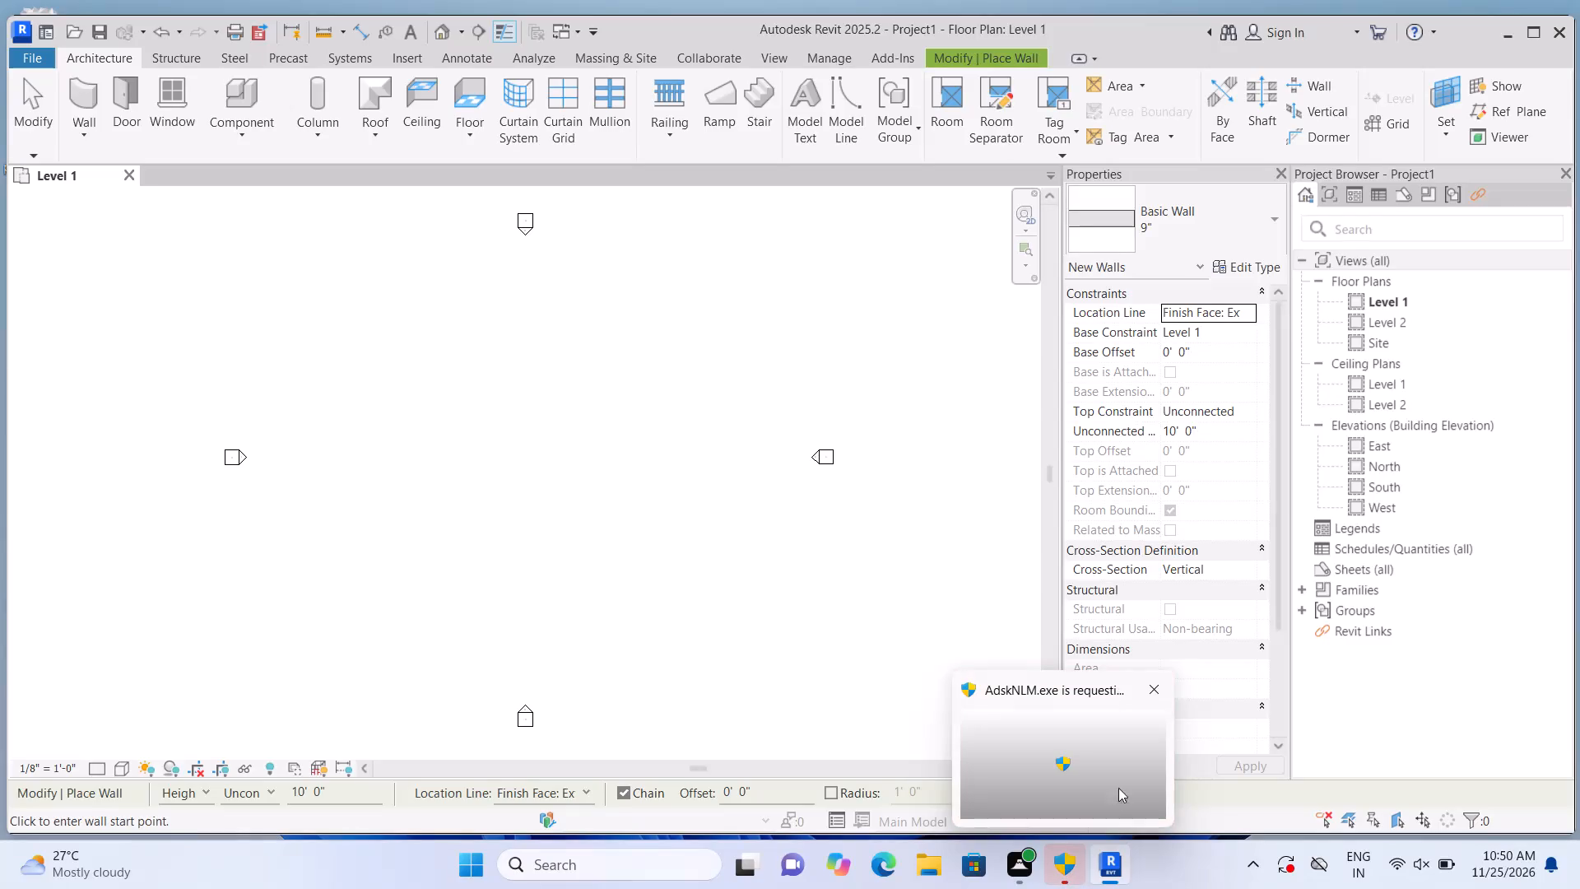
Dismiss the pending AdskNLM.exe permission request.
click(1150, 700)
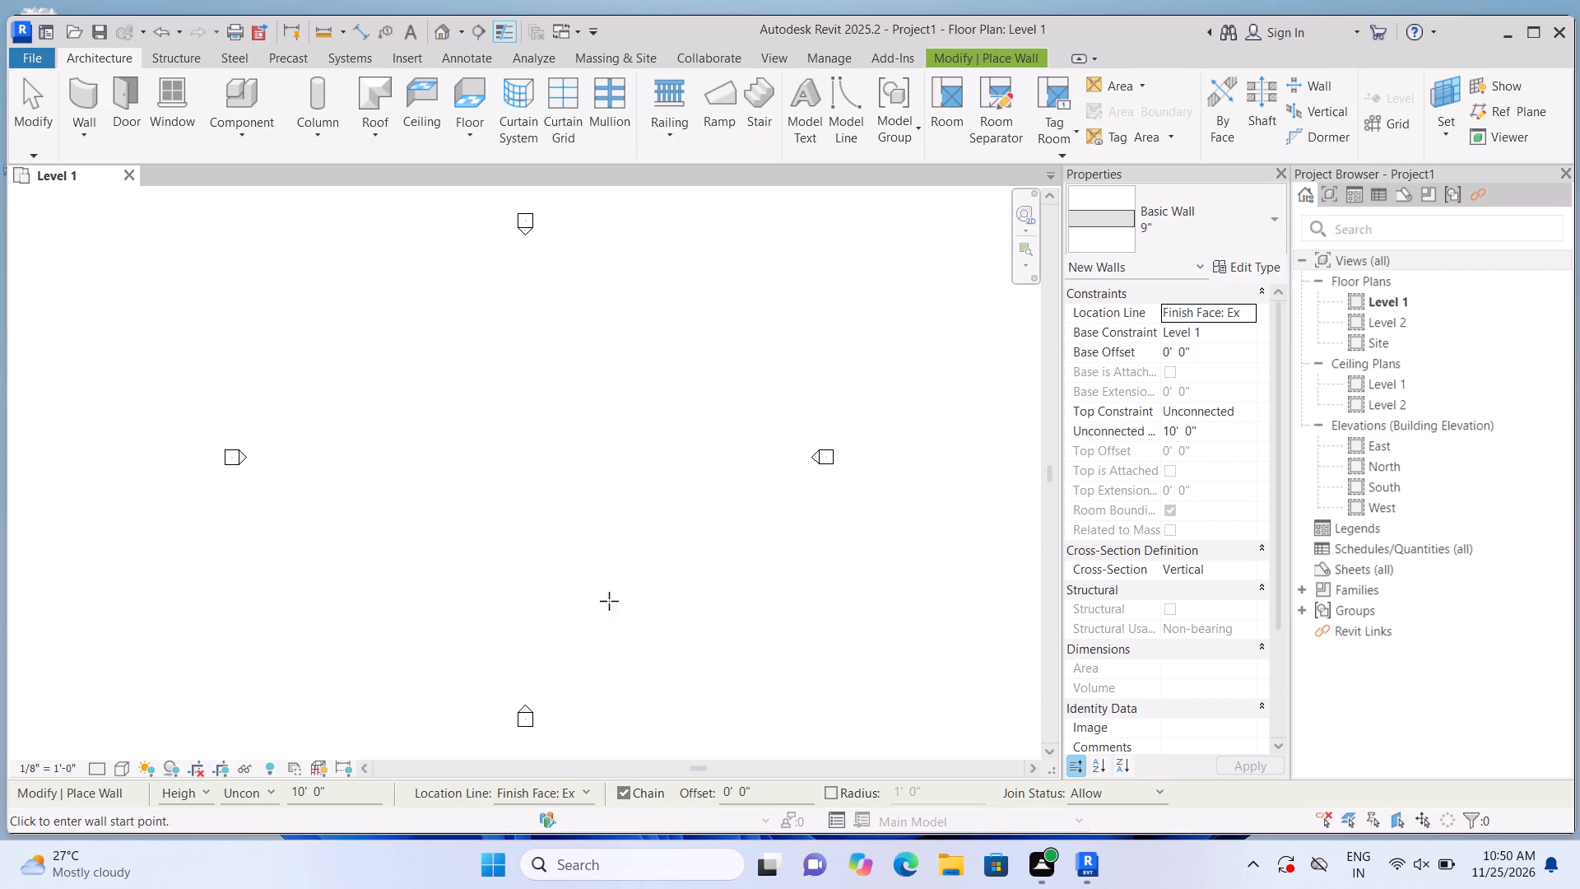
Start the Wall tool with the 9" basic wall type on the Level 1 floor plan.
click(75, 77)
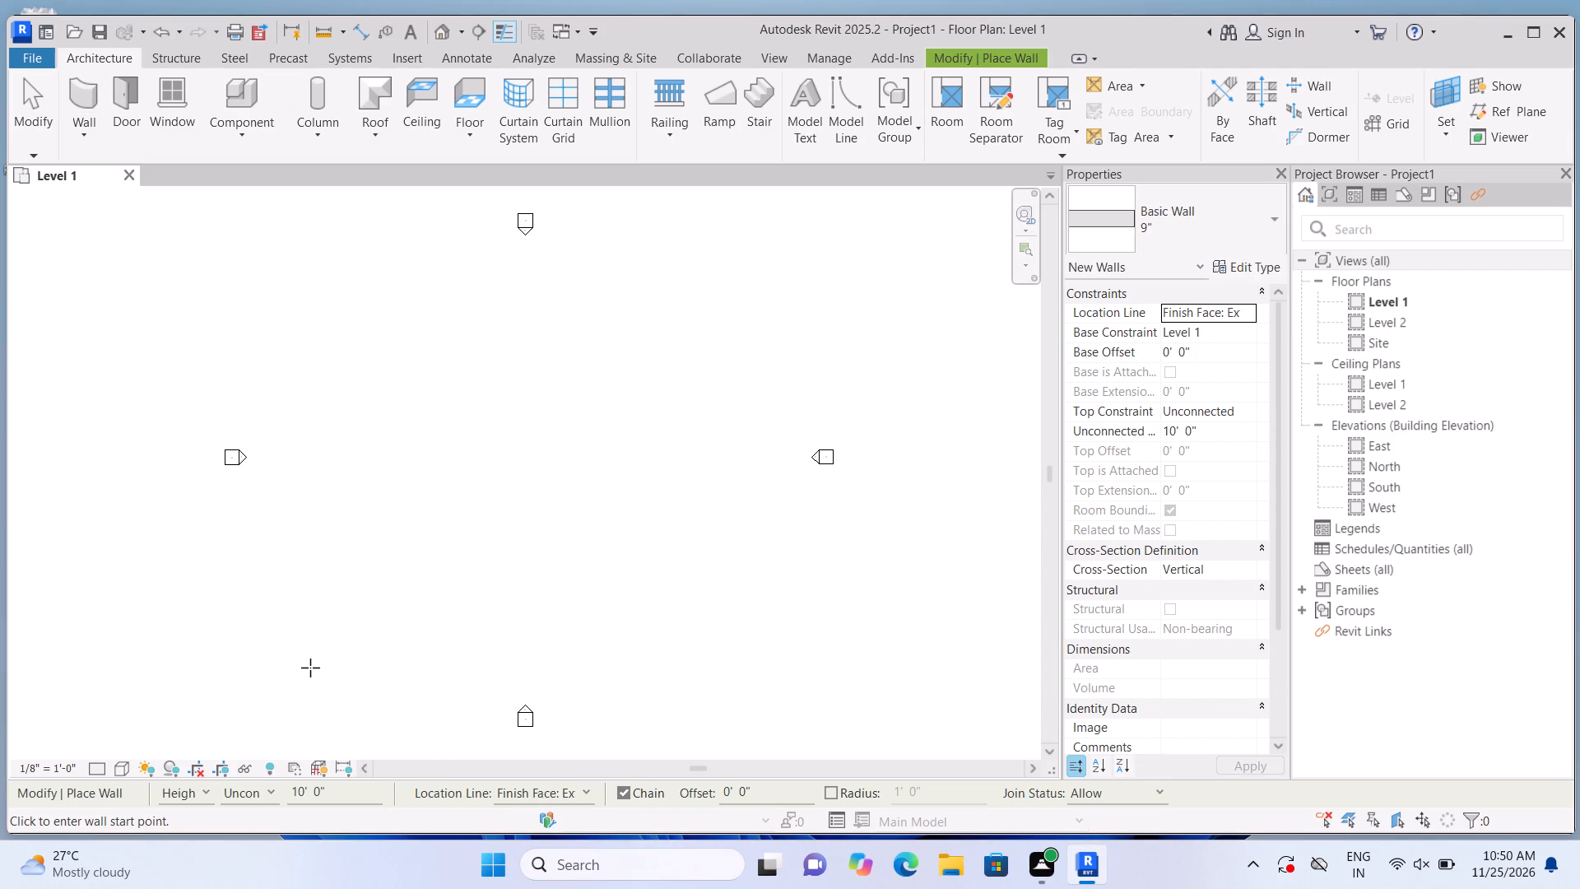
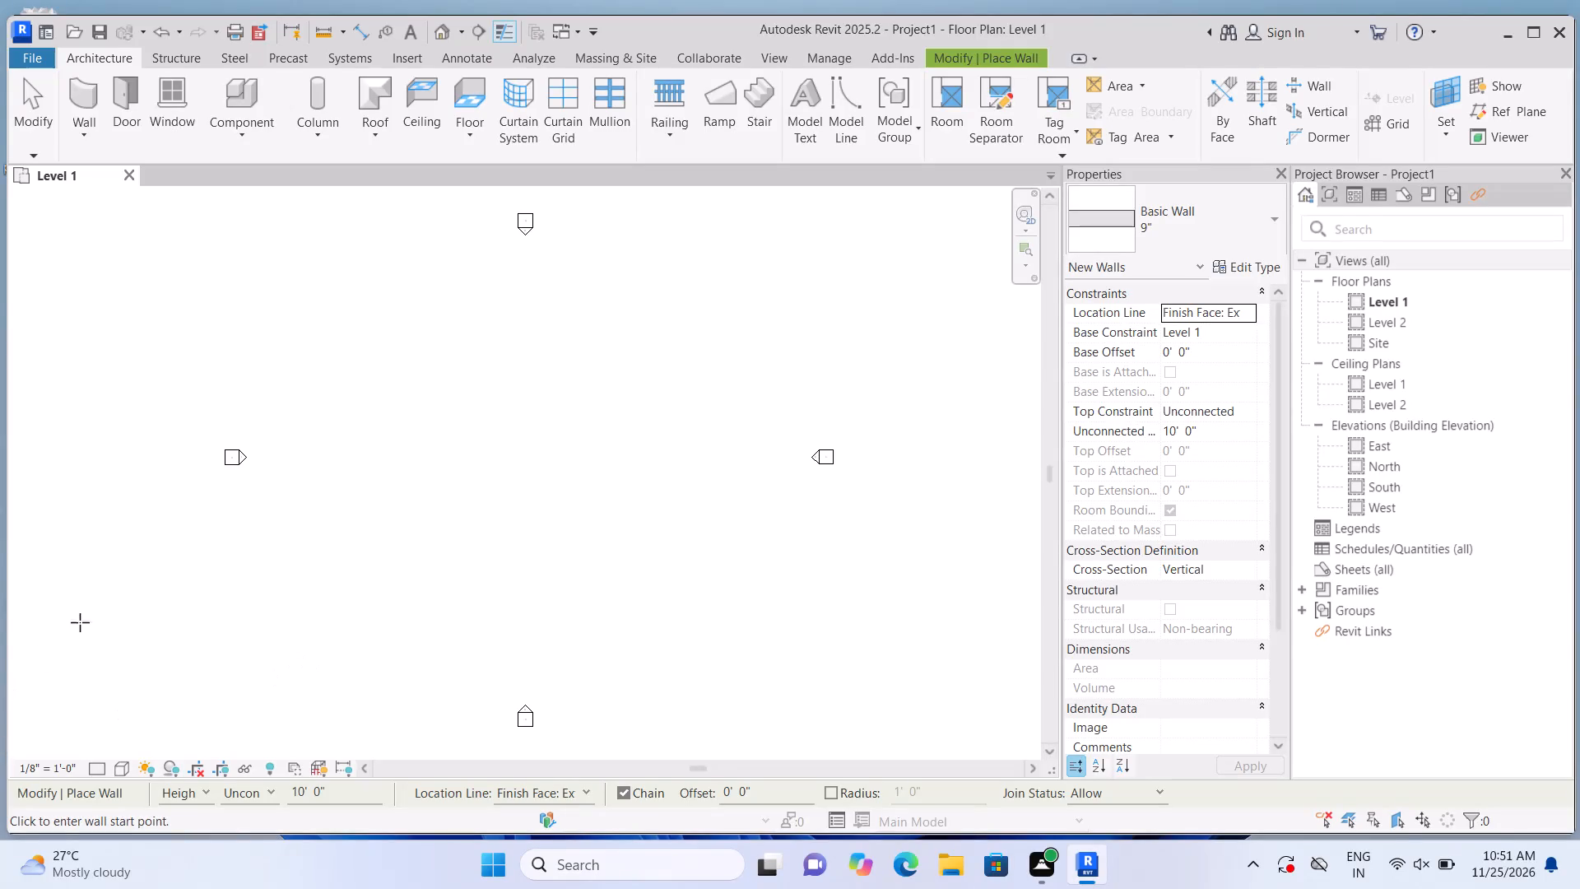
Draw a horizontal 9" wall 40' 3" long, running east, in the lower part of the Level 1 plan.
click(307, 657)
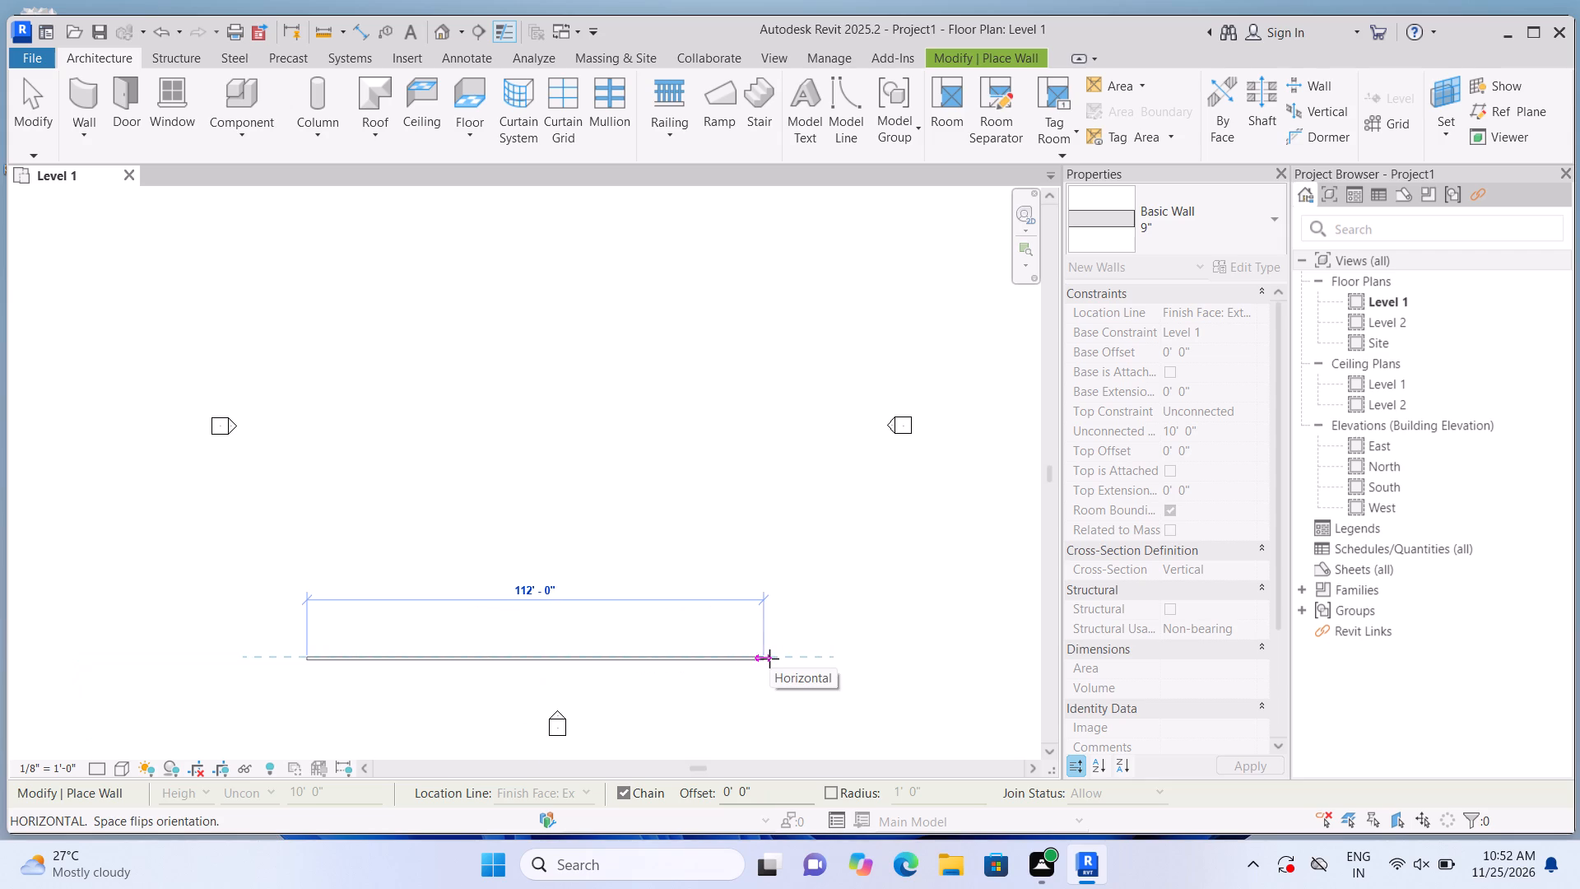
key(Escape)
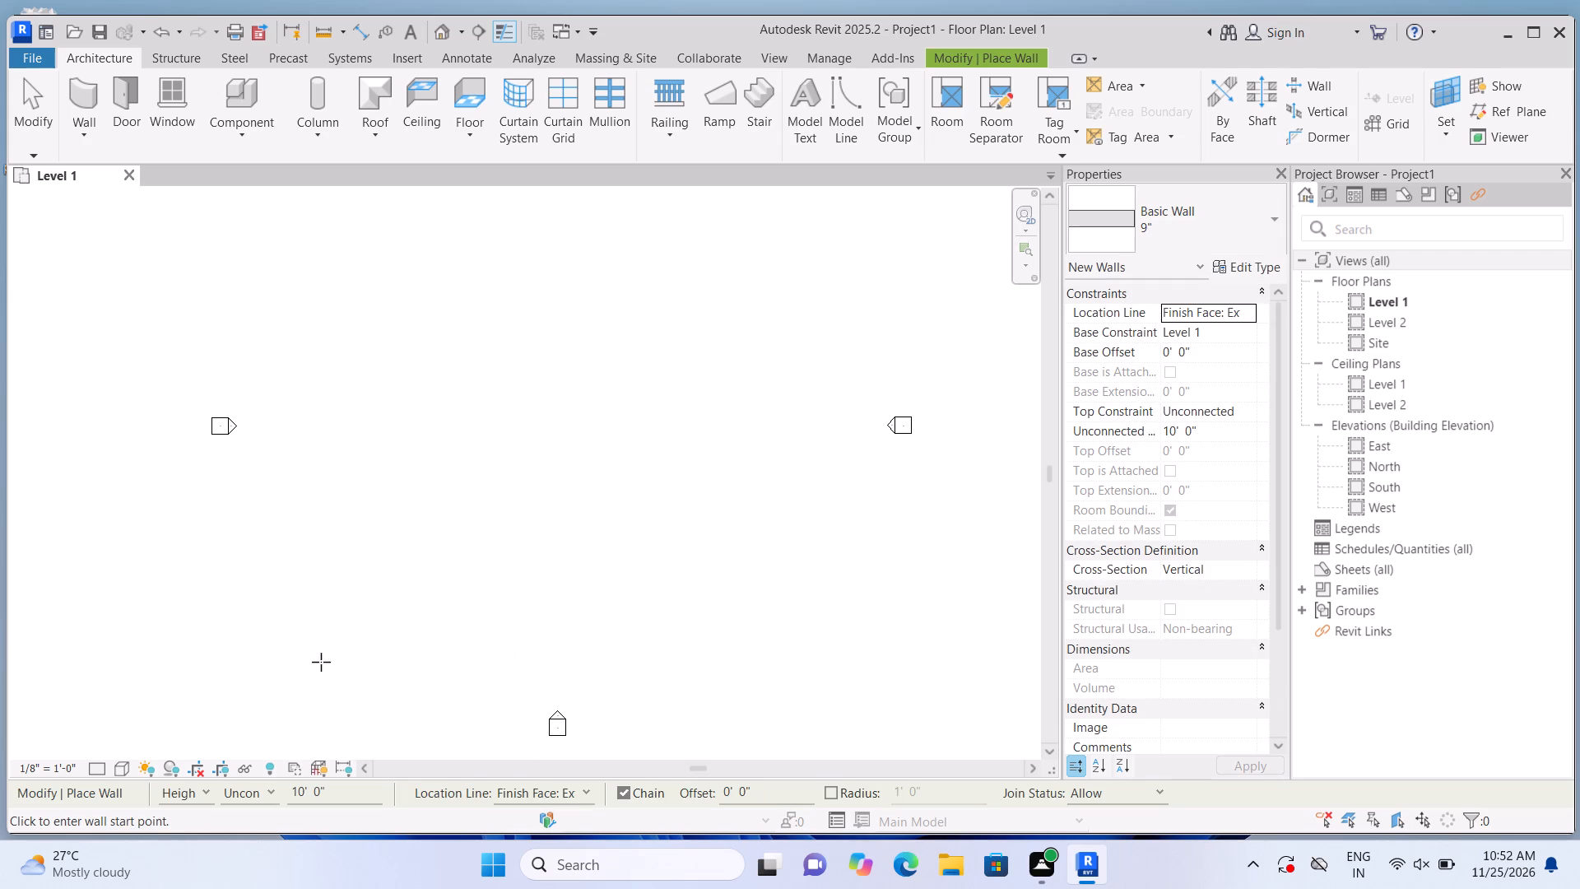
click(323, 638)
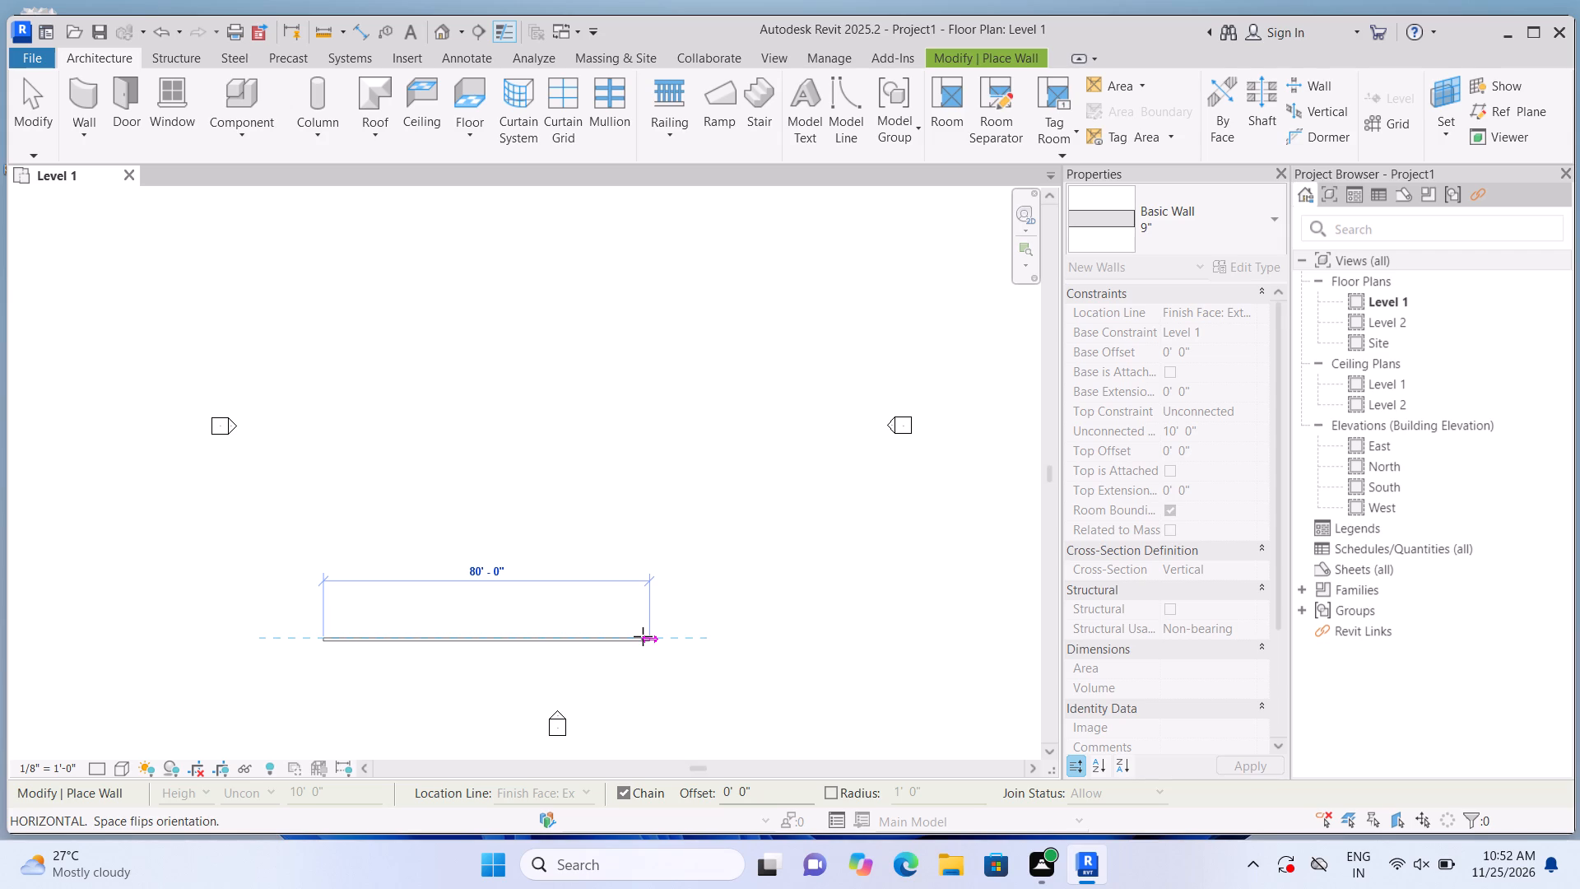
text(40')
text(3")
key(Return)
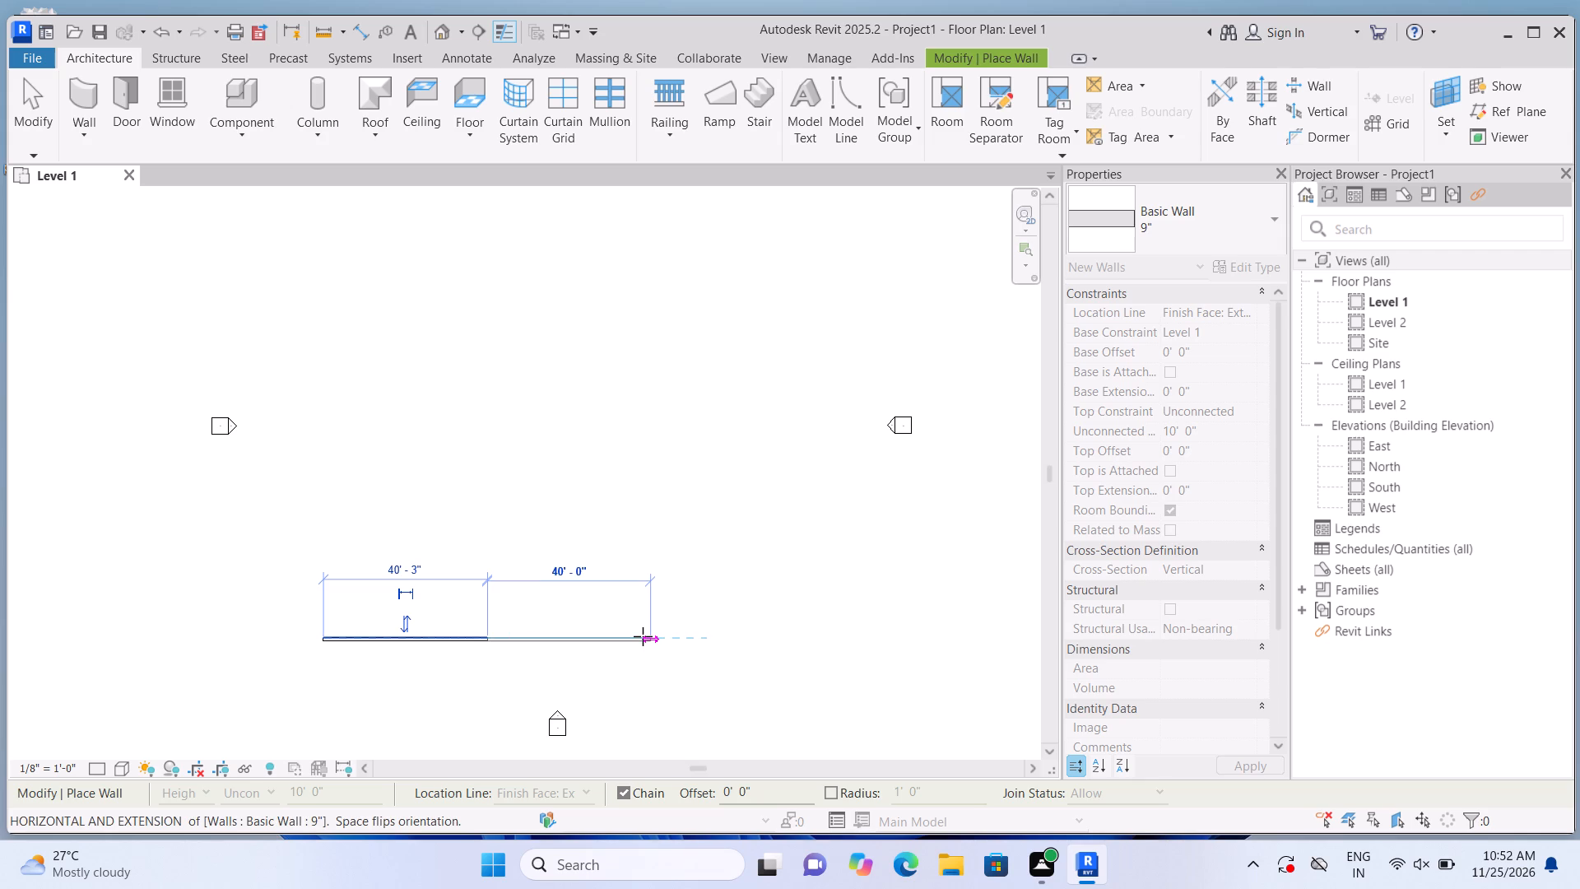
Continue the wall chain northward from the east end of the horizontal 9" wall.
scroll(514, 516, down, 2)
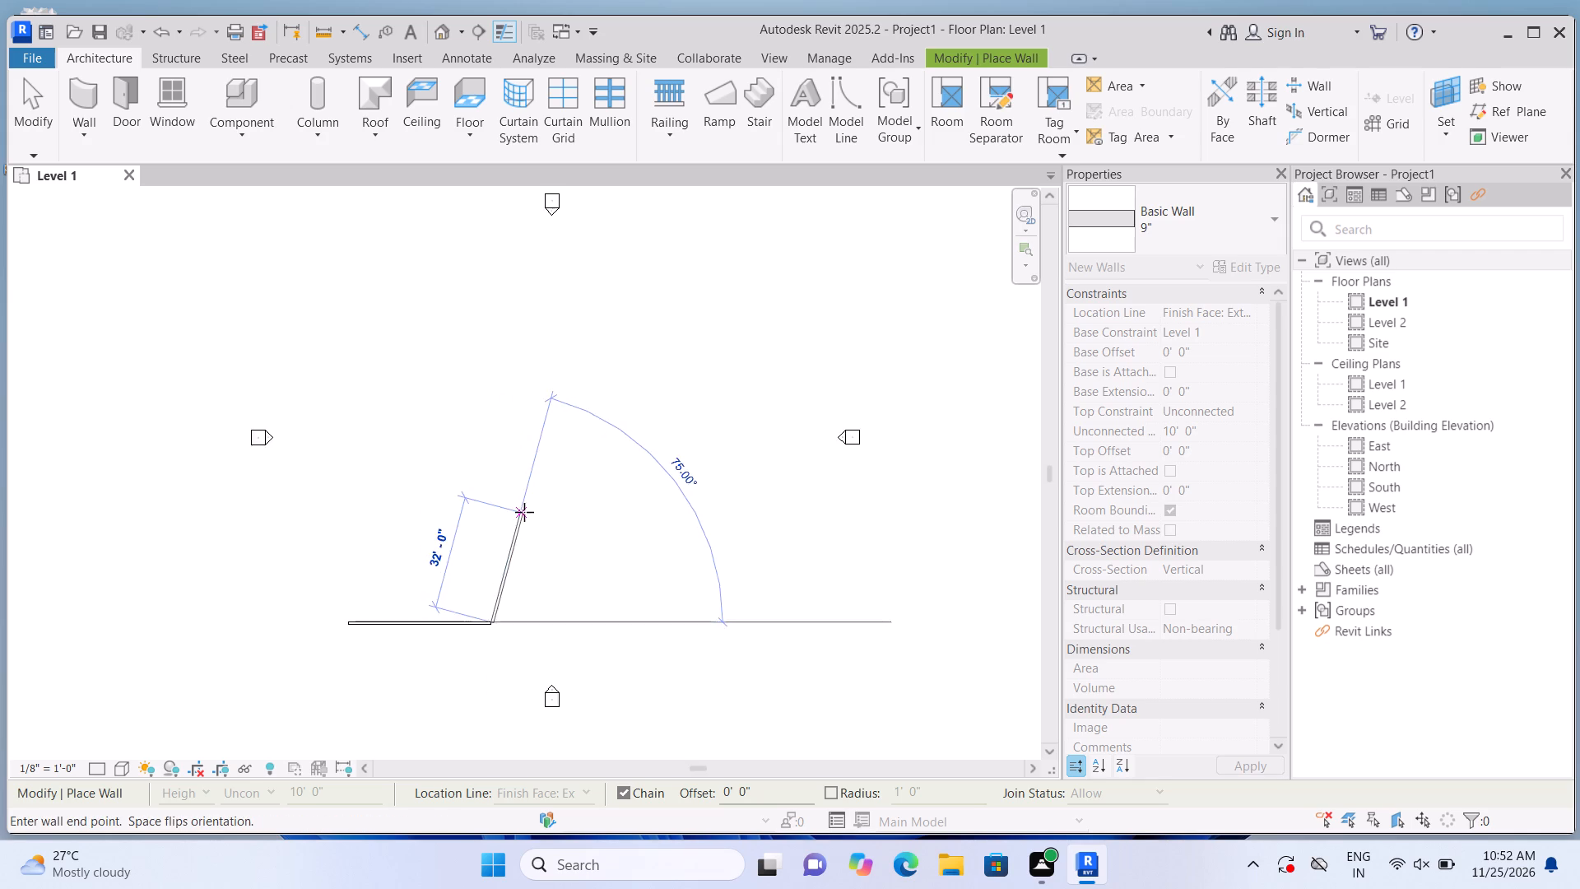
scroll(524, 512, down, 1)
scroll(436, 514, up, 5)
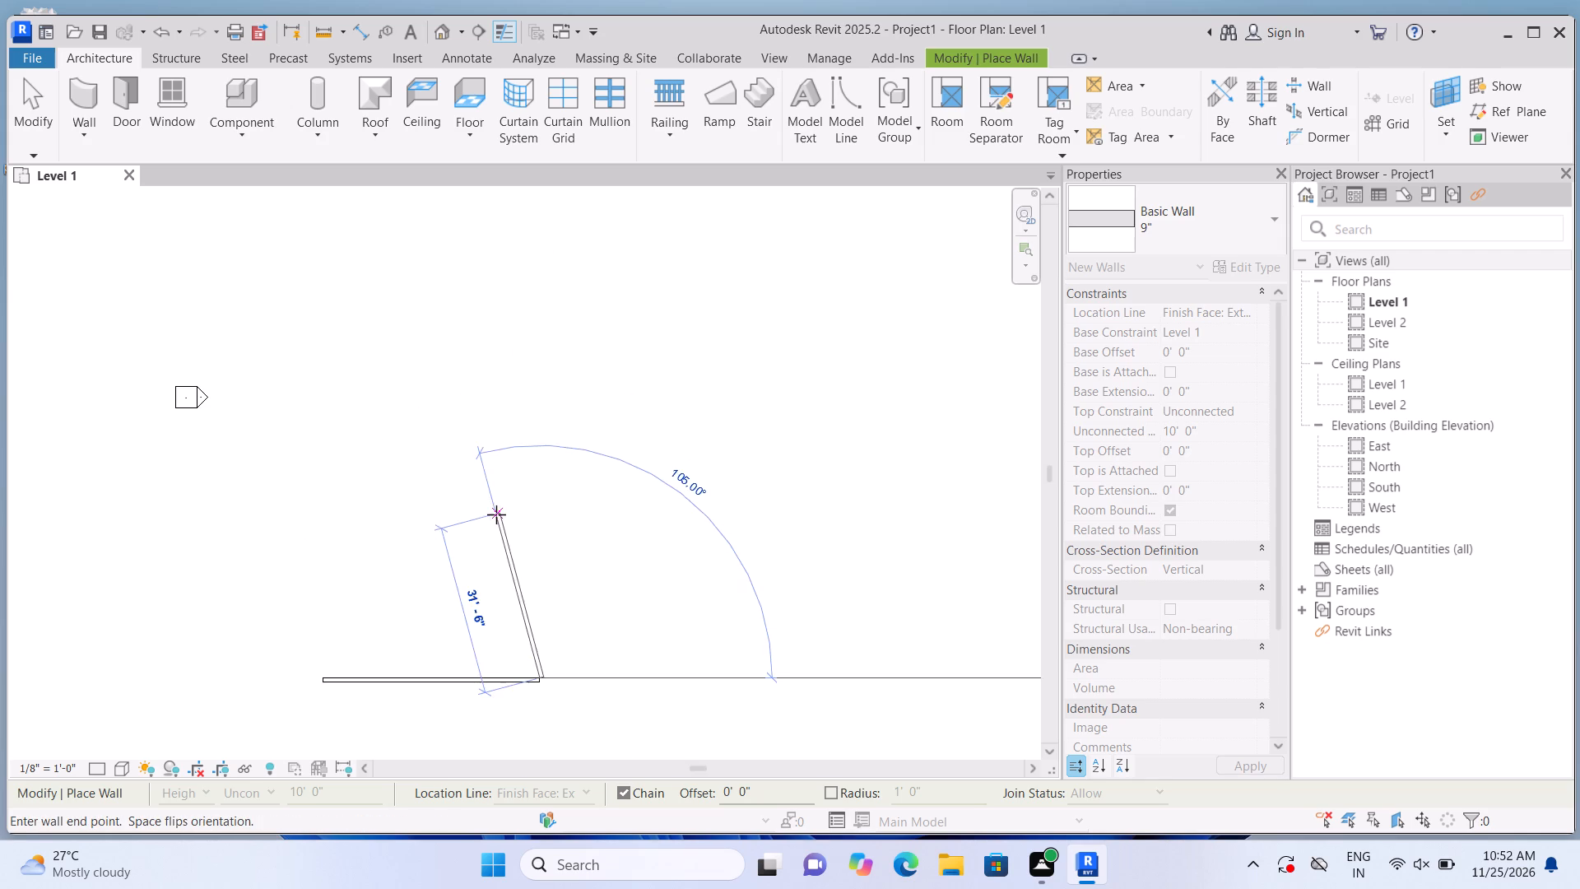
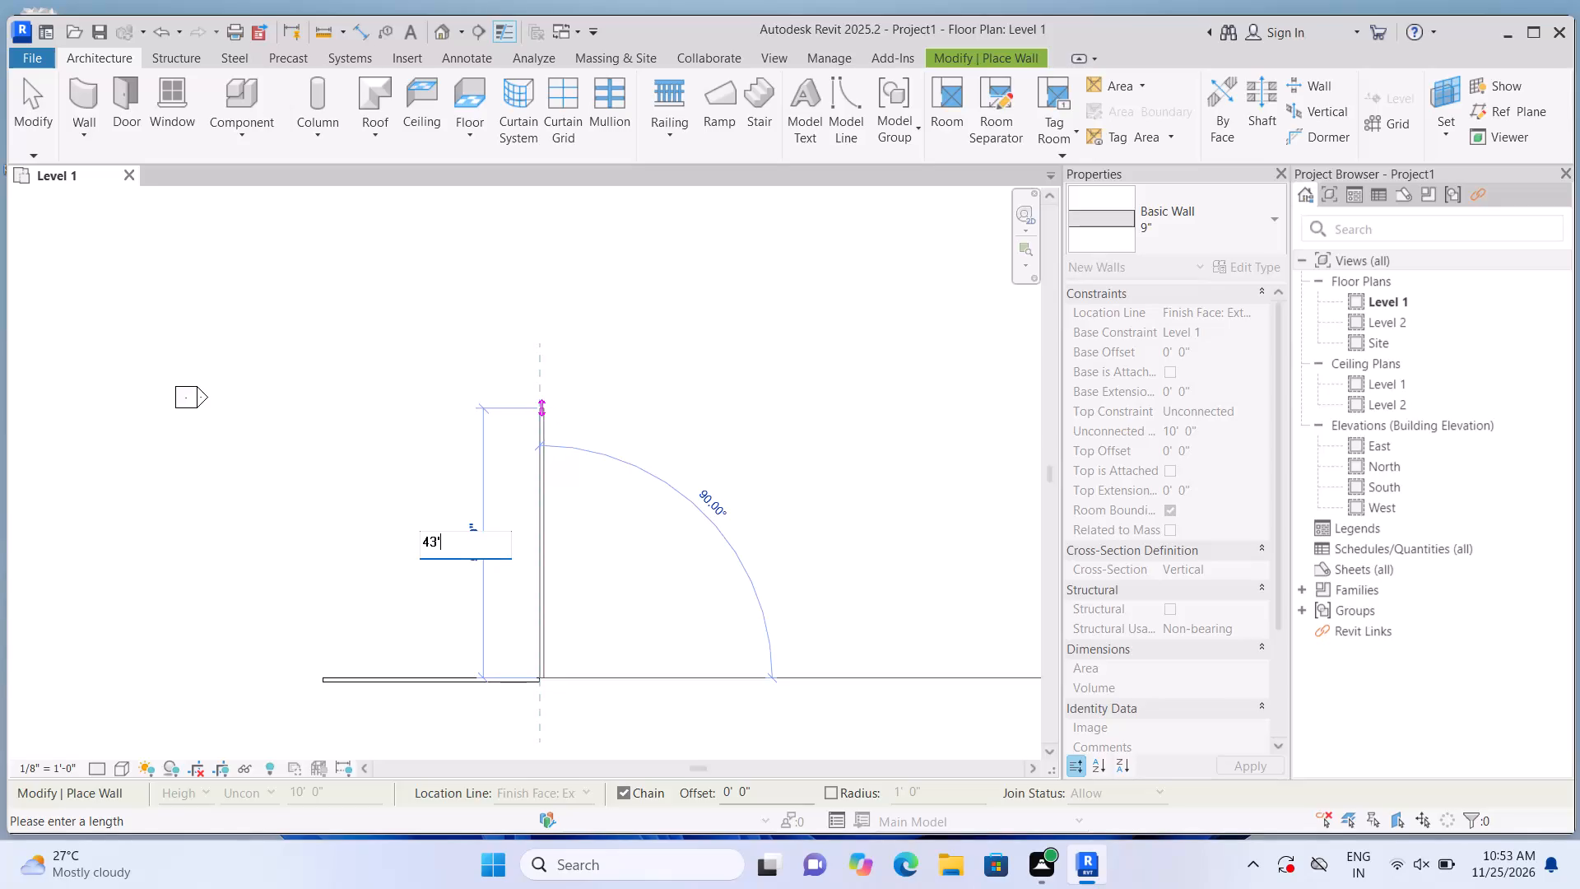
Set the length of the northward 9" wall on the east side to 43' 6".
text(6")
key(Return)
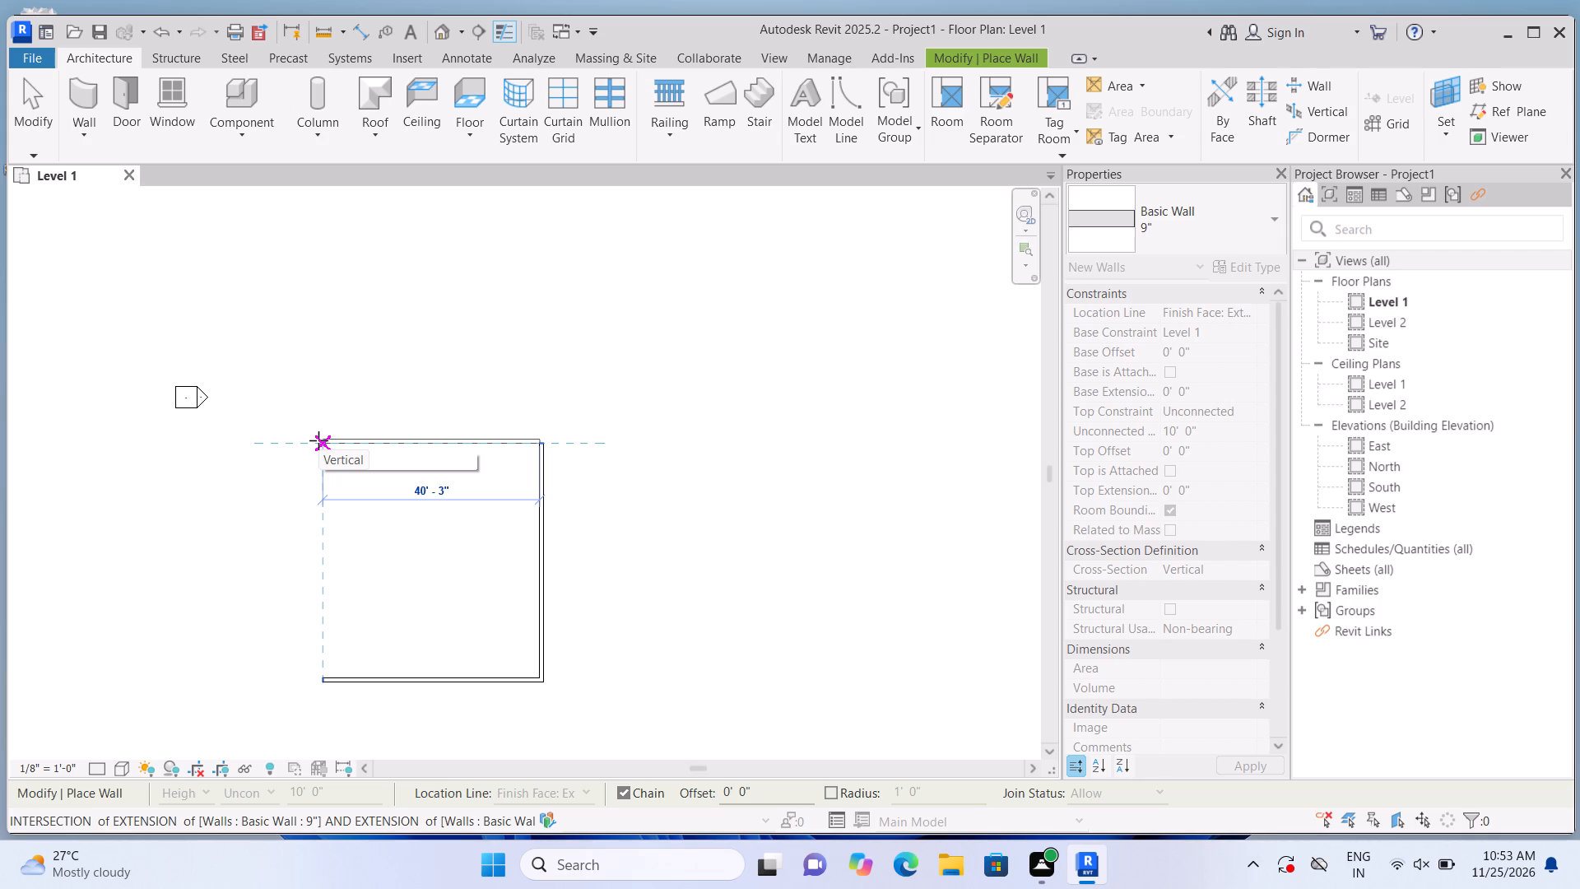
Close the 9" wall rectangle with a 40' 3" north wall and a 43' 6" west wall ending at the chain's southwest start point.
click(318, 440)
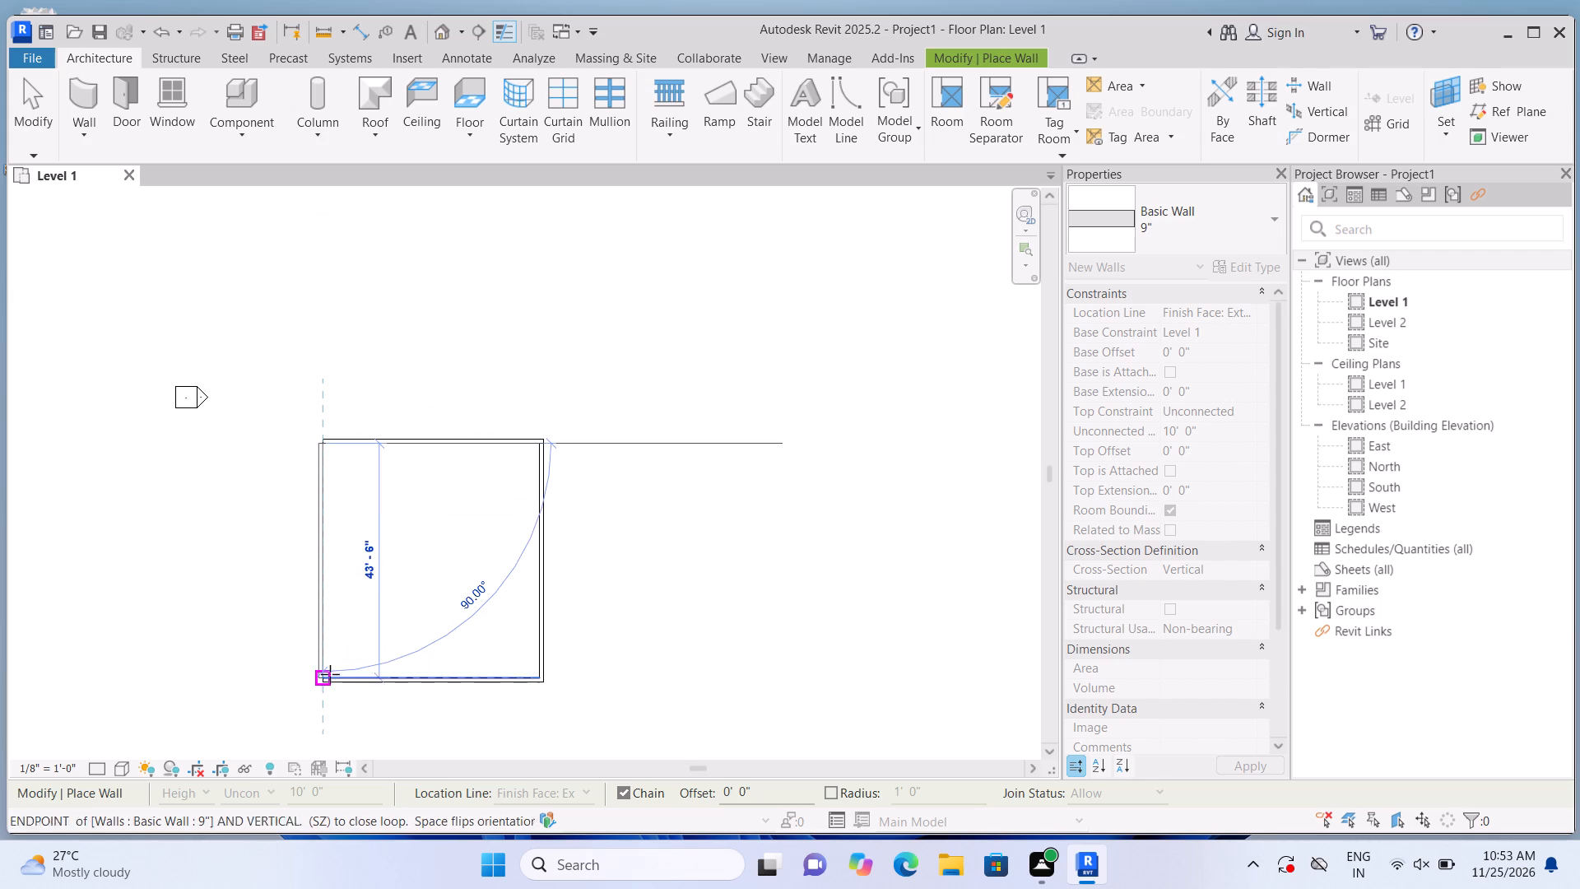
click(328, 676)
key(Escape)
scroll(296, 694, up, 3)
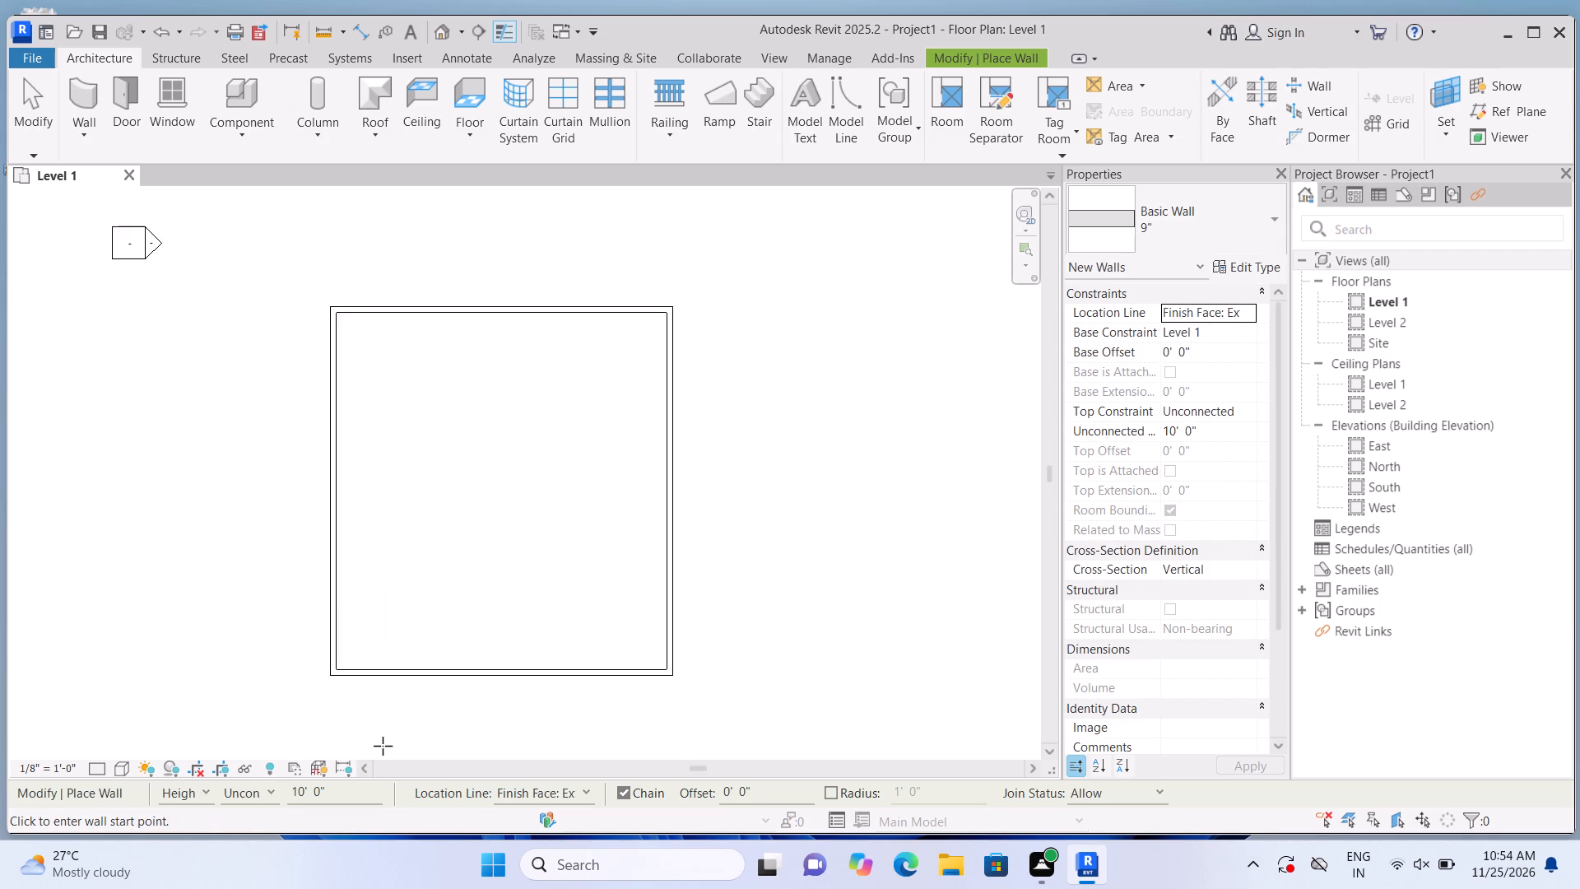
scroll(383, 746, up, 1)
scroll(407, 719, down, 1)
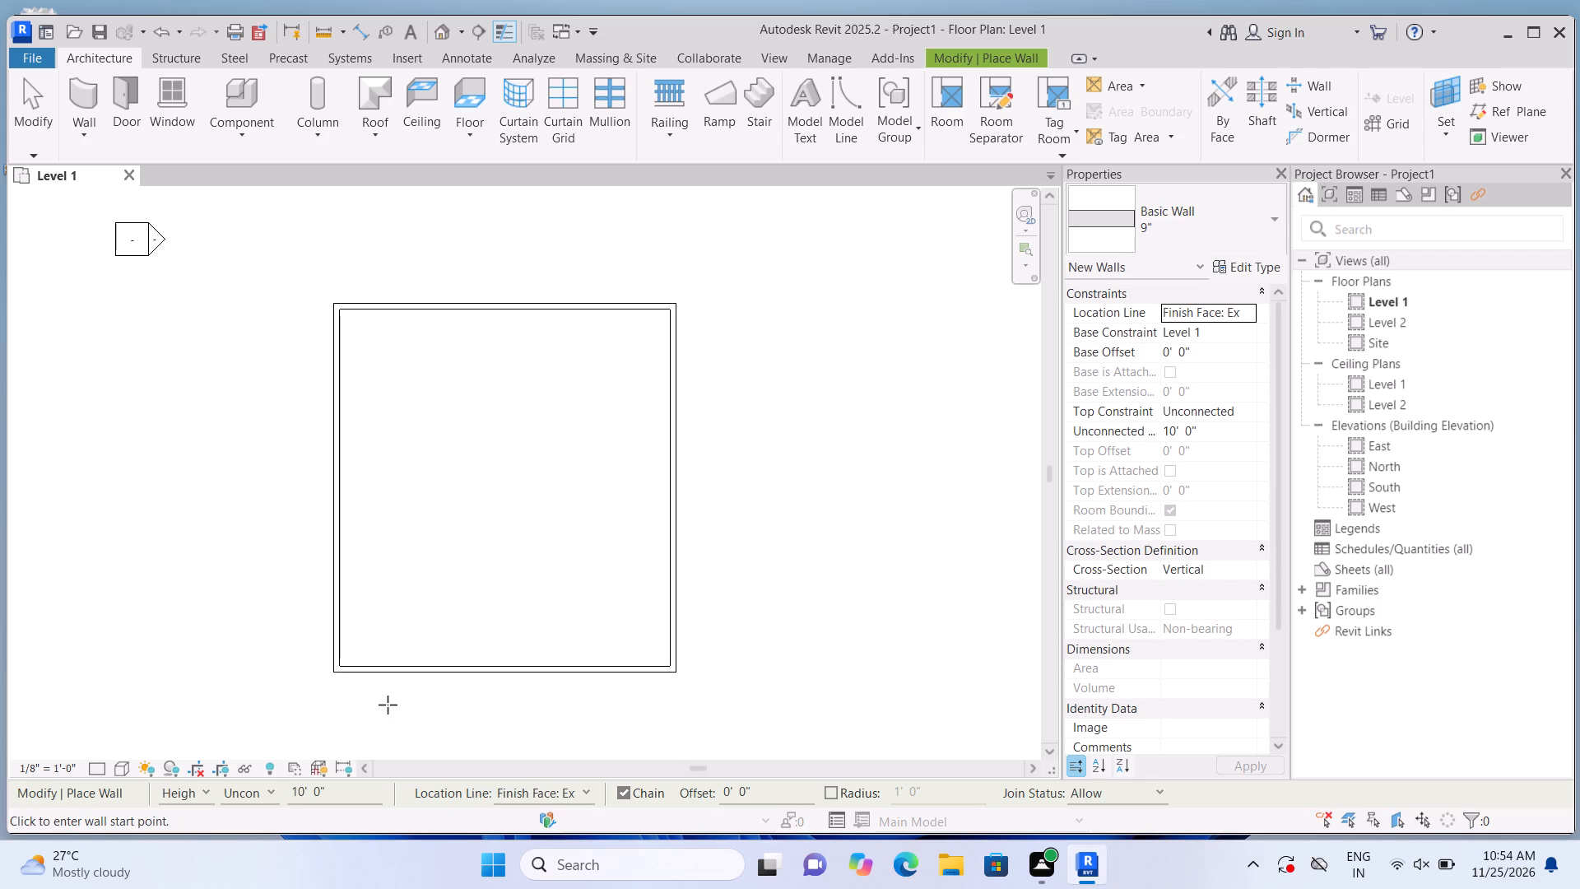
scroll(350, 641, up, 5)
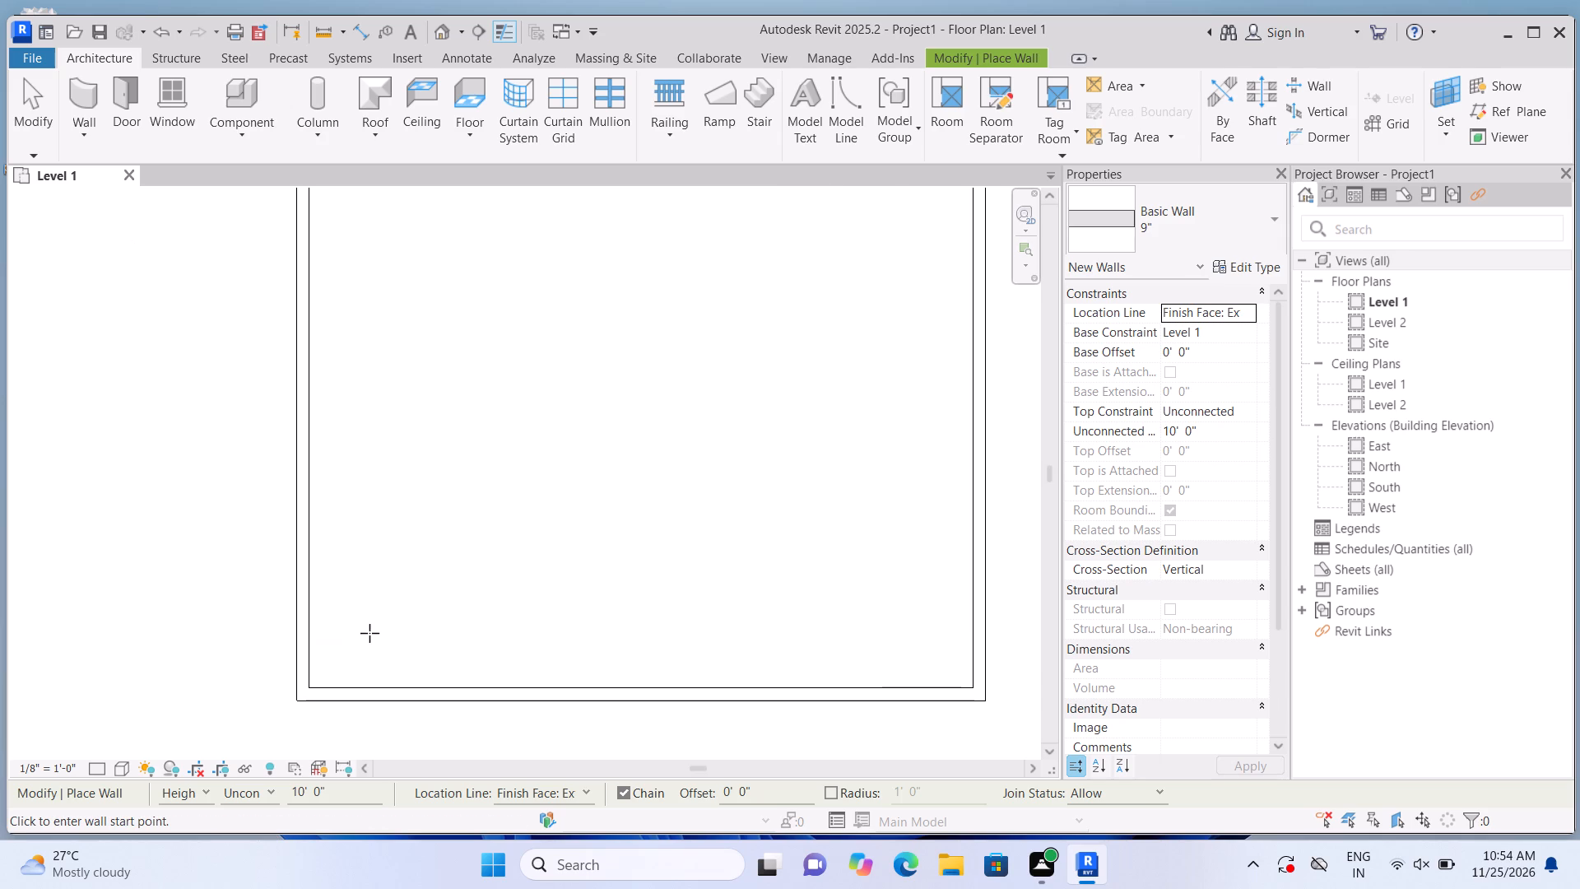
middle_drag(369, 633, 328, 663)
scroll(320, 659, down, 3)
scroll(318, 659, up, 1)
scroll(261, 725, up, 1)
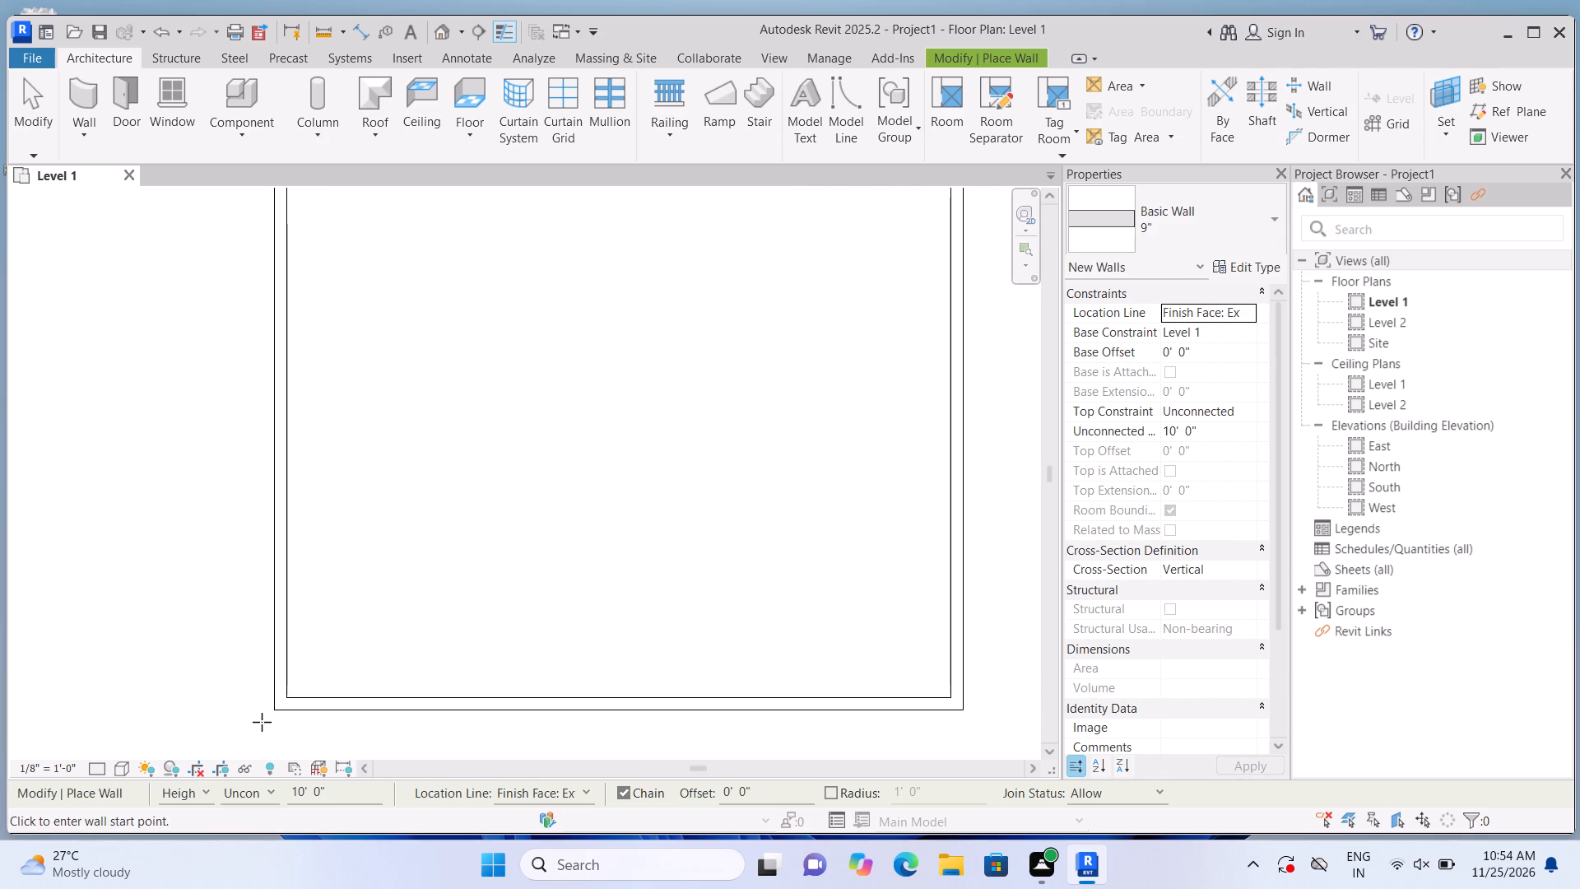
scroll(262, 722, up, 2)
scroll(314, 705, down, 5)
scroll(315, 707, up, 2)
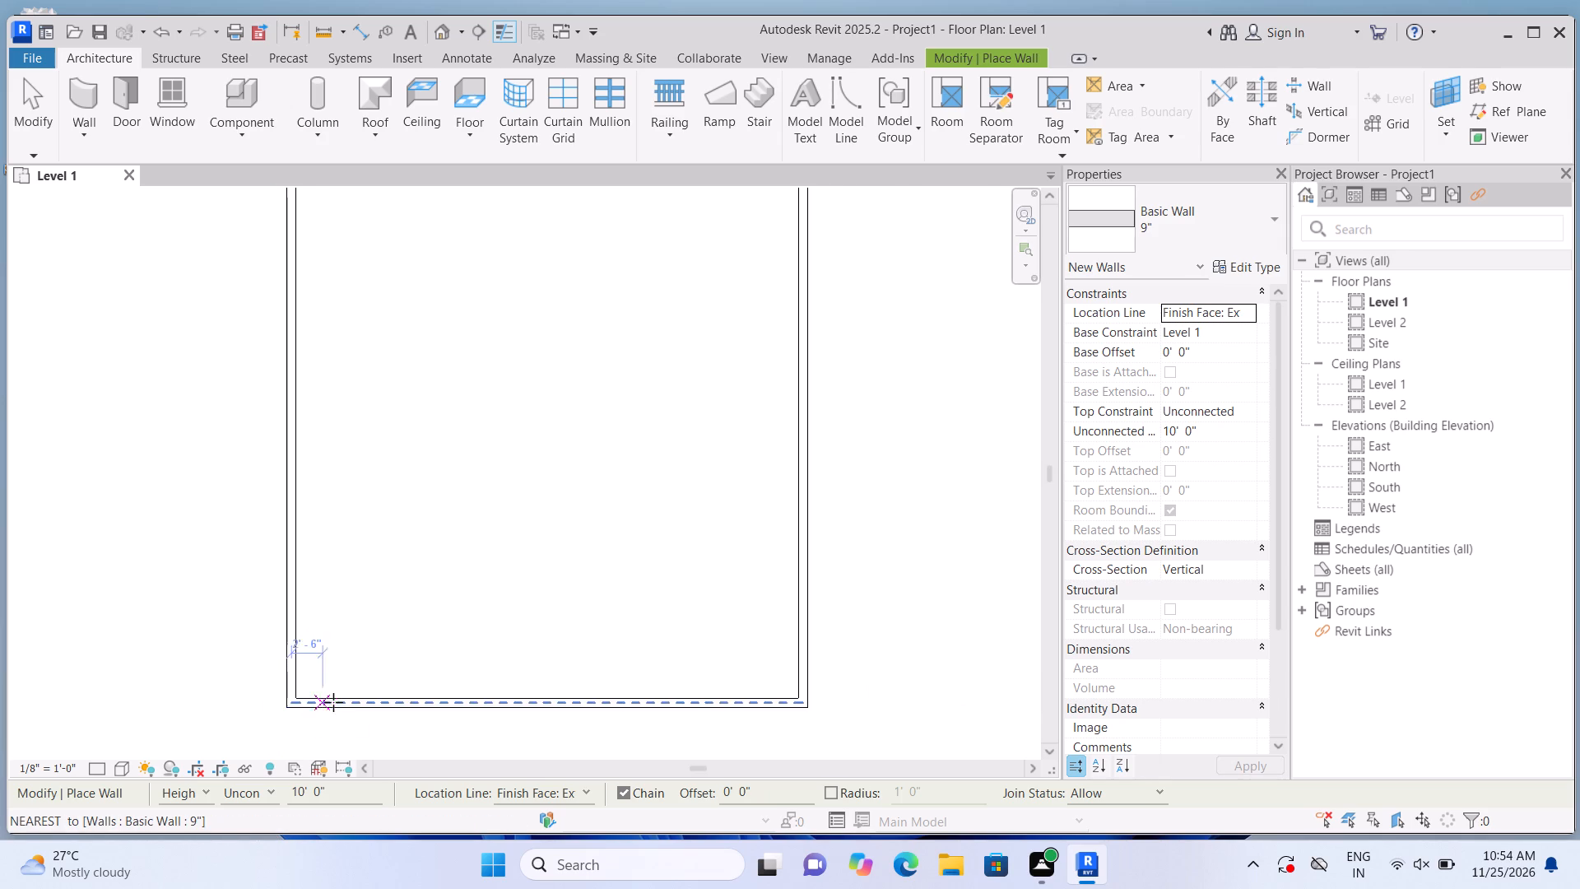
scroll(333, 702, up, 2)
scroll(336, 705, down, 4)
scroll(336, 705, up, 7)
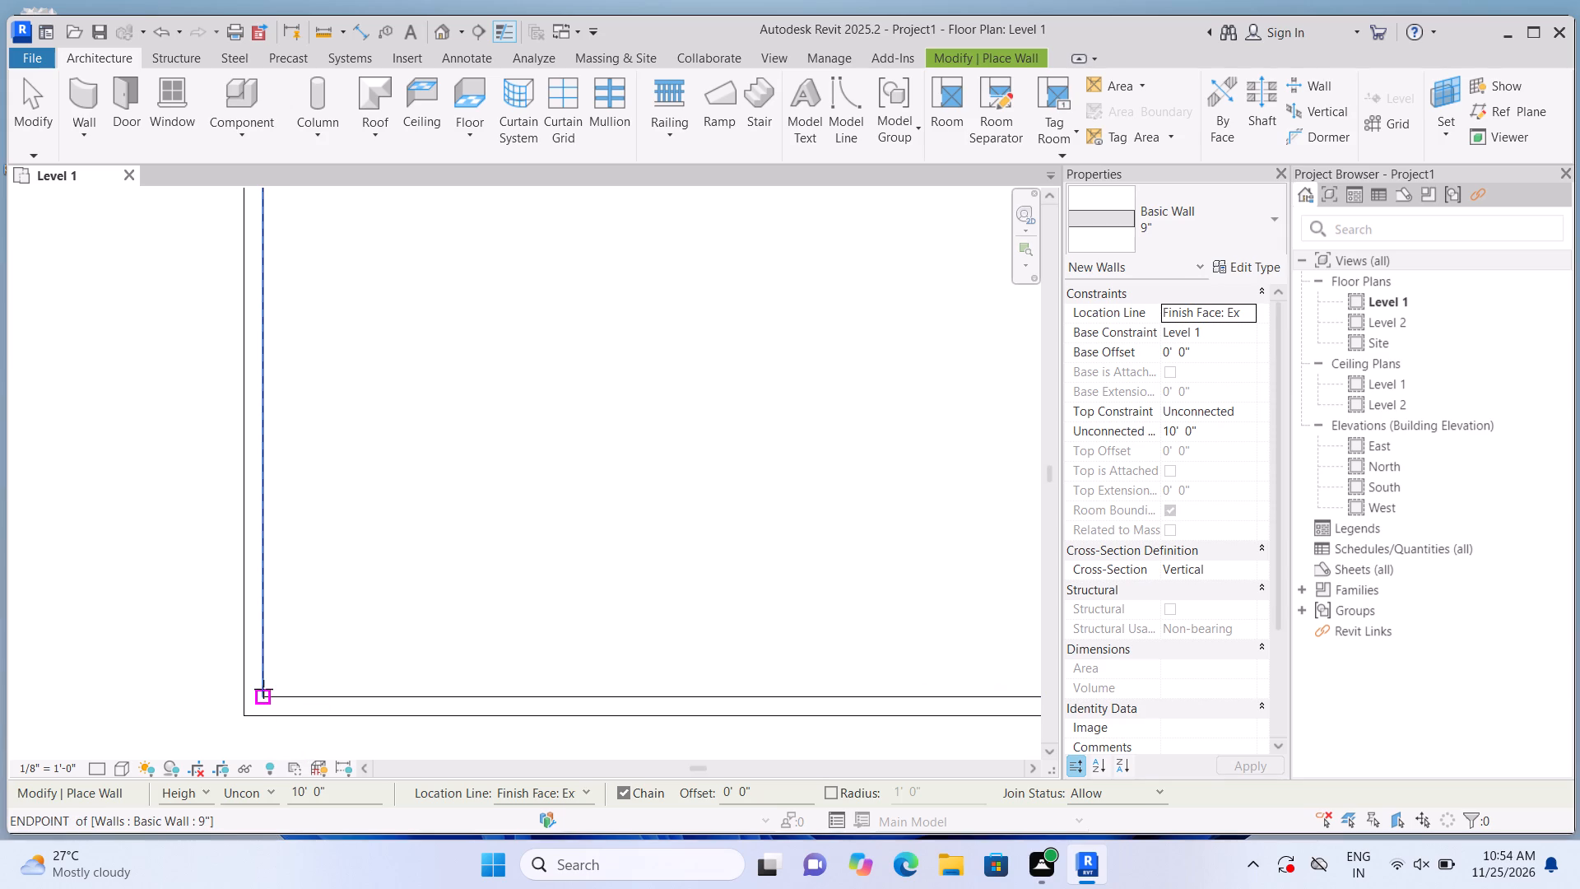
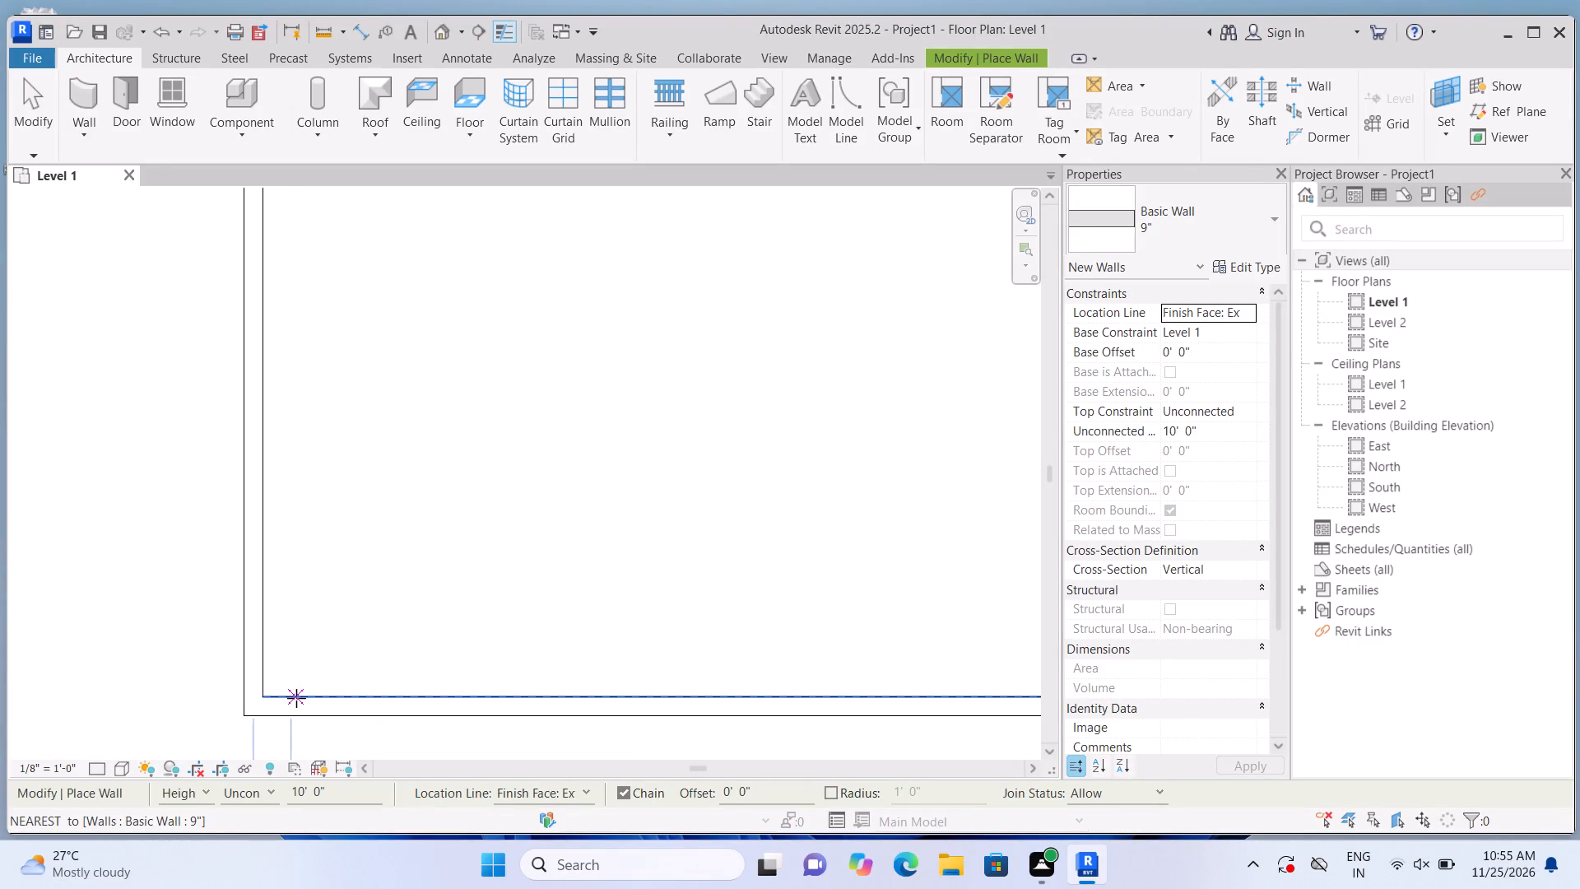
Enclose a northwest corner room with a 9" wall starting 13' from the west wall, running 13' south and closing at the west wall.
scroll(296, 698, down, 4)
scroll(290, 710, up, 5)
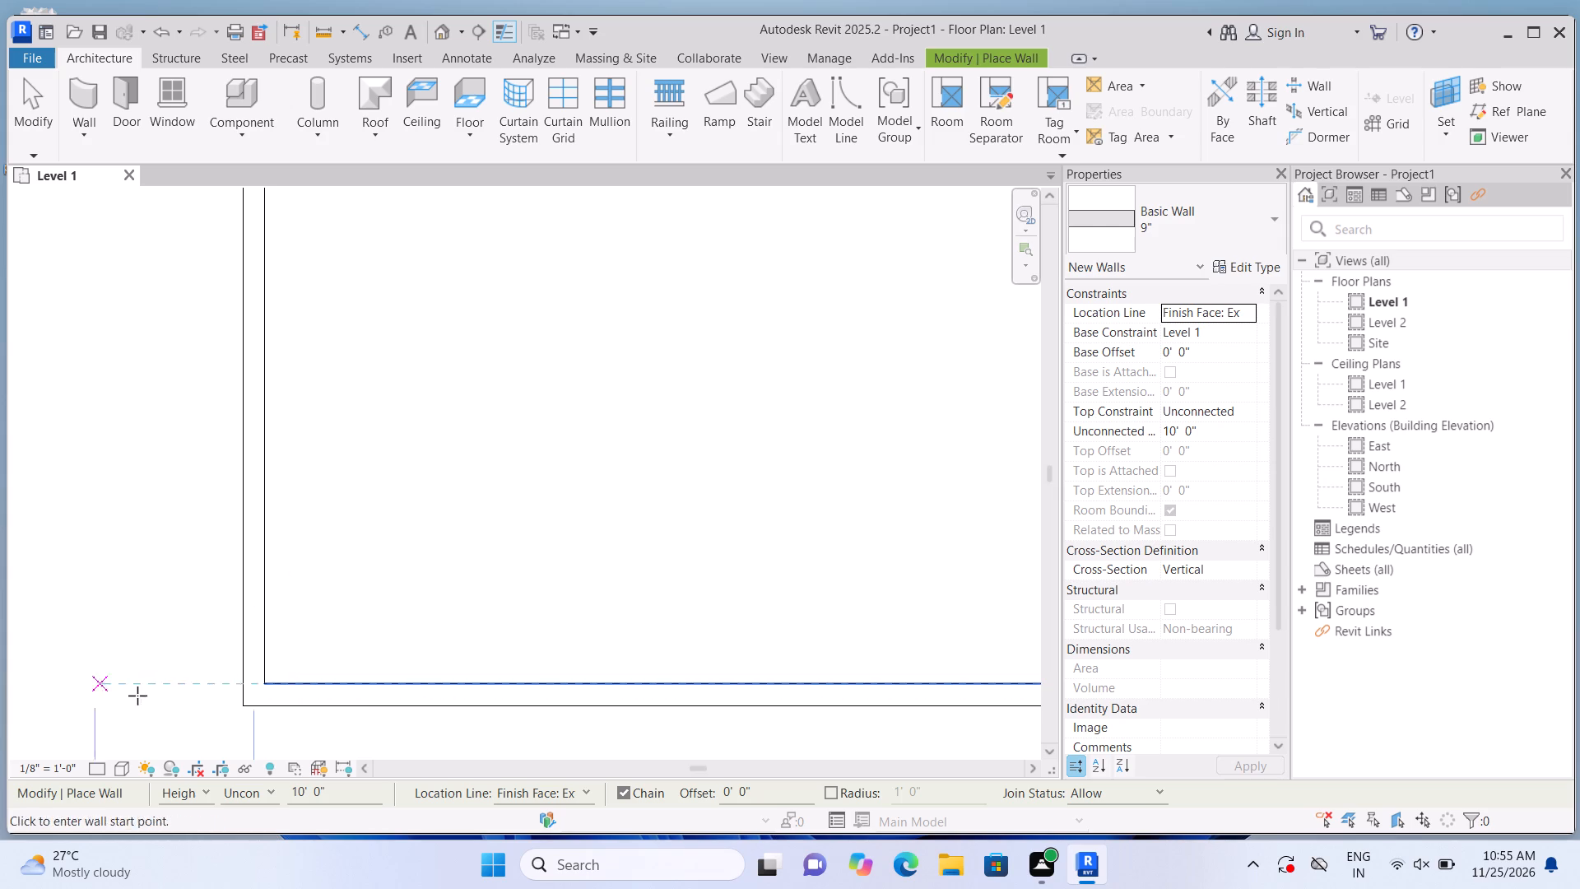
scroll(147, 704, down, 11)
scroll(200, 393, up, 5)
middle_drag(236, 578, 236, 575)
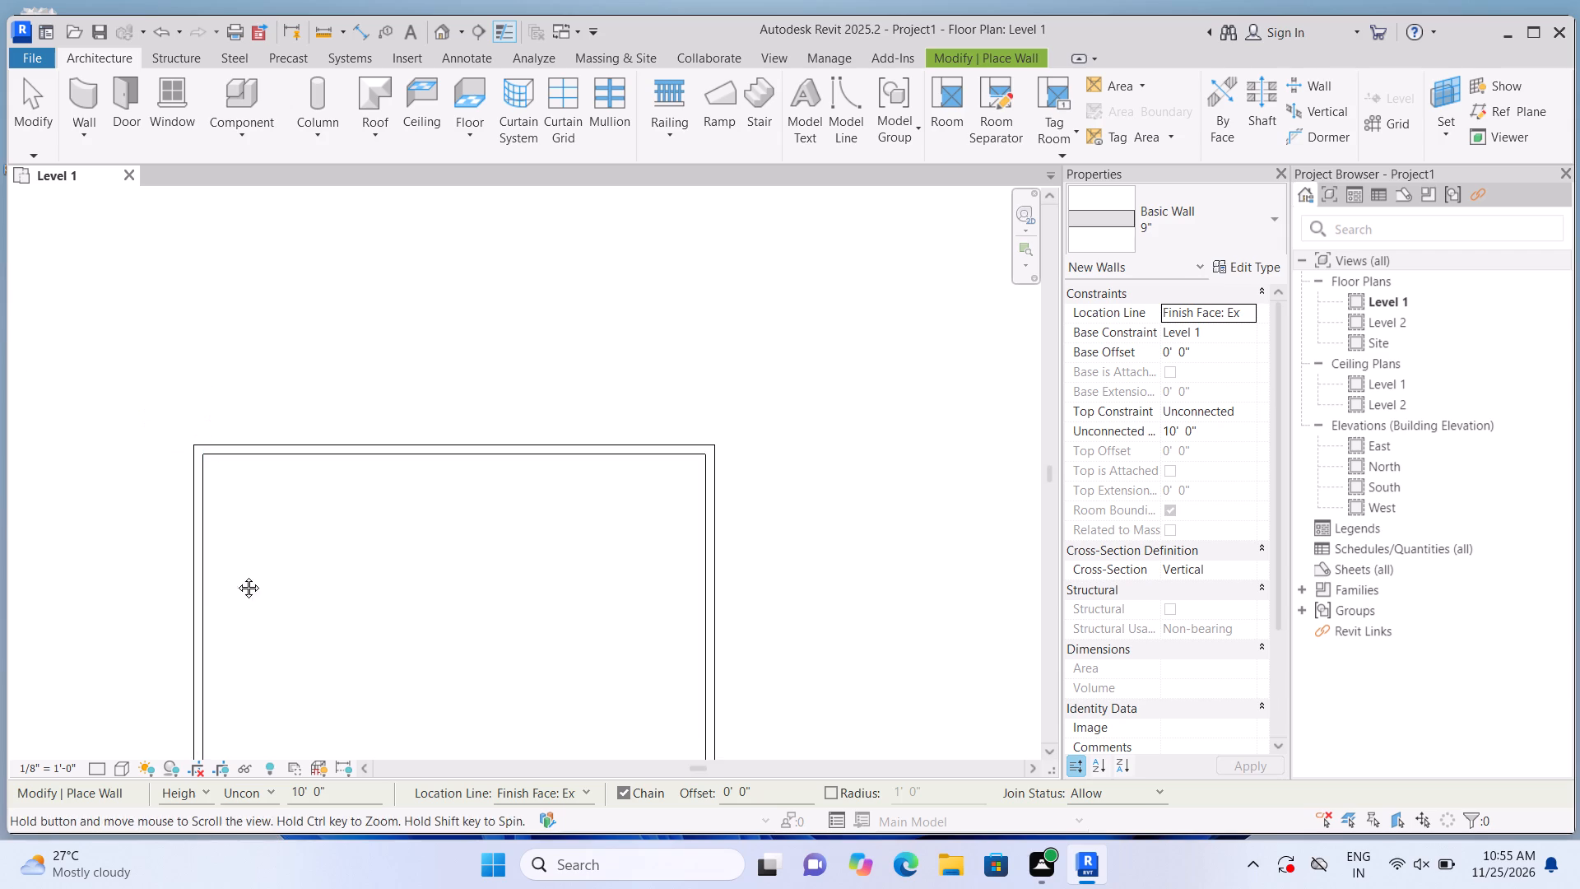
middle_drag(236, 575, 304, 482)
scroll(305, 489, up, 1)
middle_drag(312, 490, 314, 553)
scroll(302, 451, up, 2)
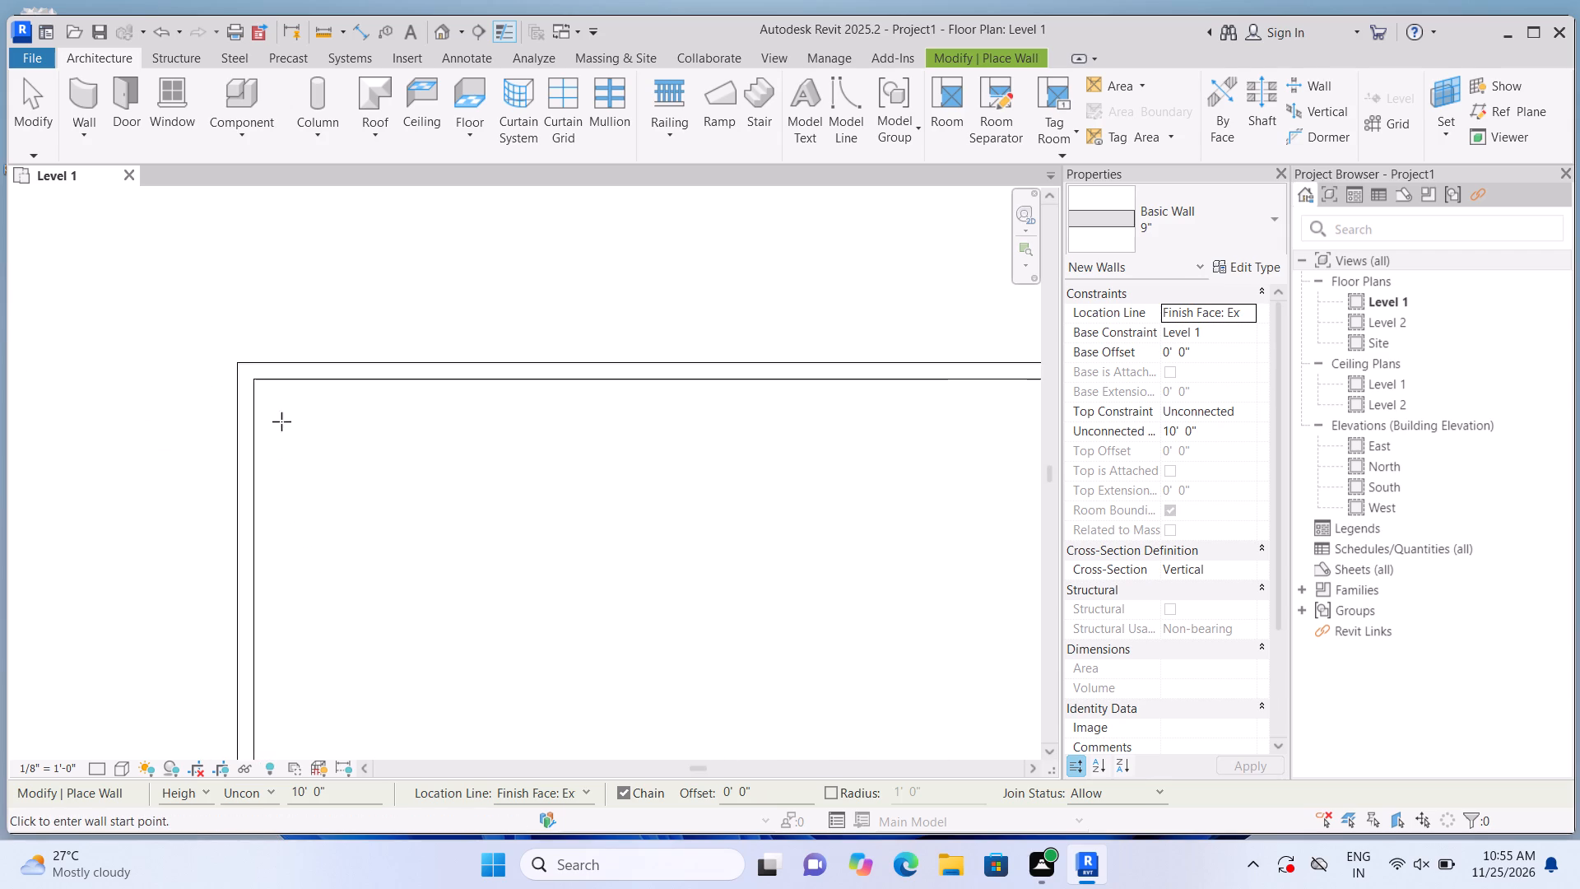
scroll(281, 421, up, 4)
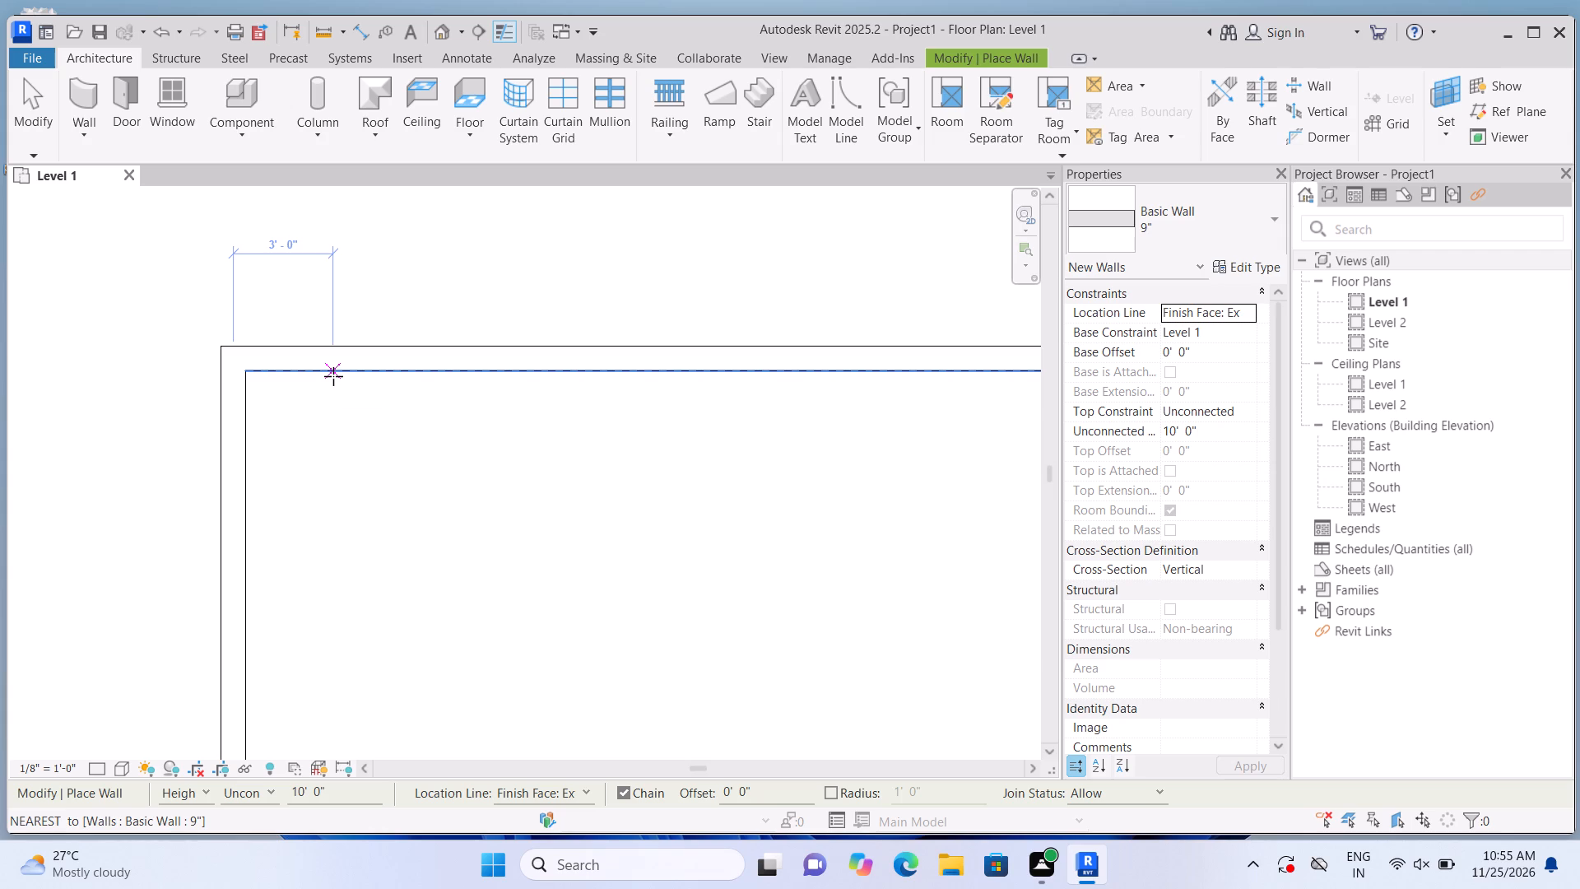
text(13')
key(Return)
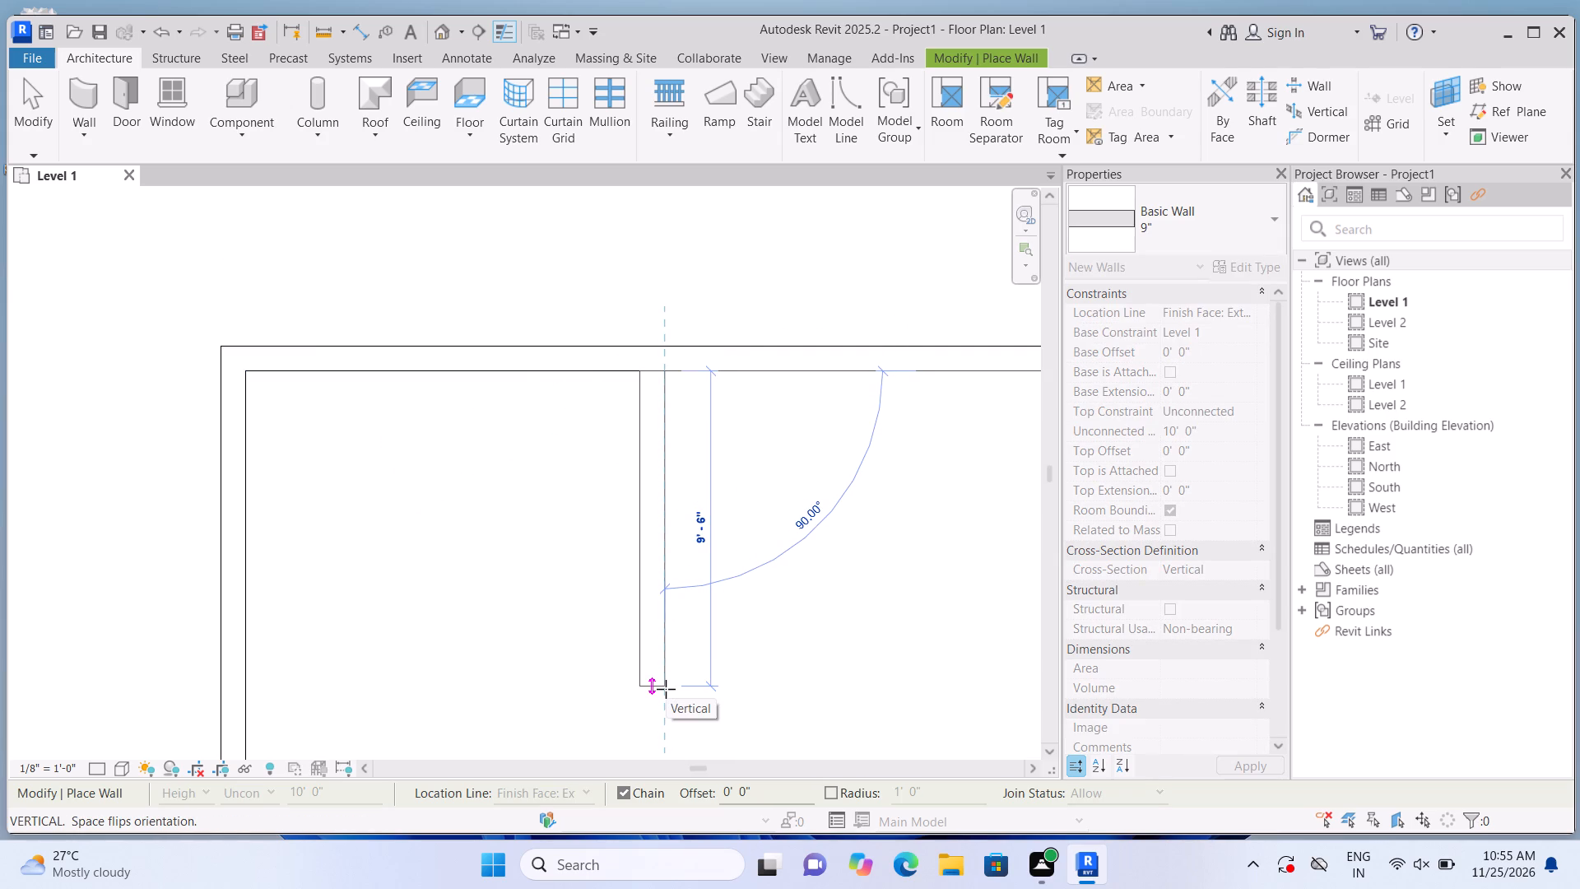
text(13')
key(Return)
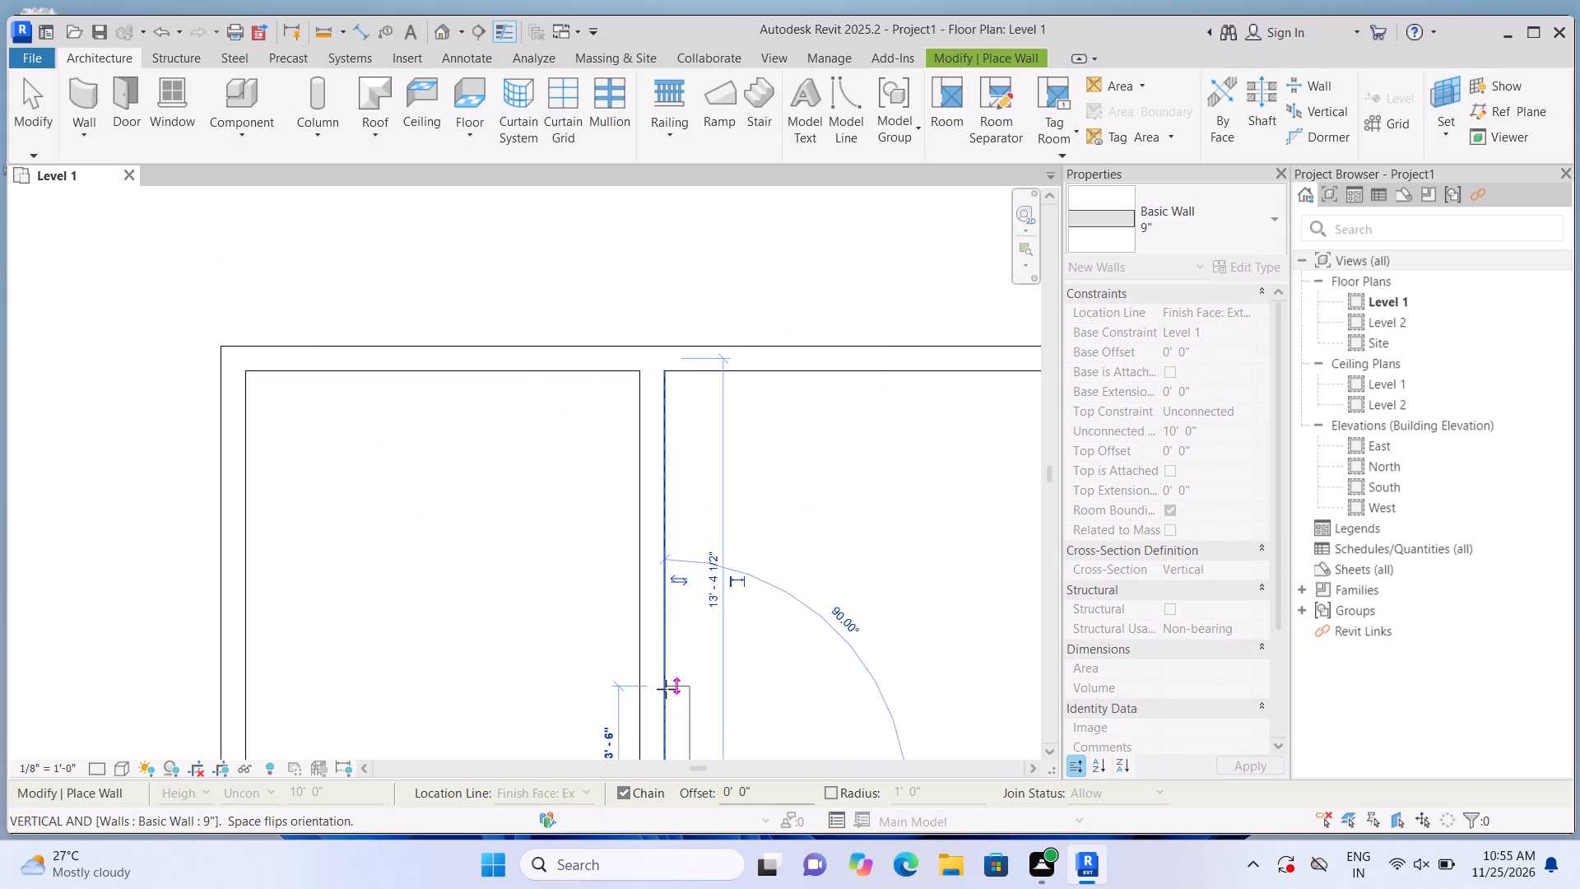
scroll(665, 673, down, 7)
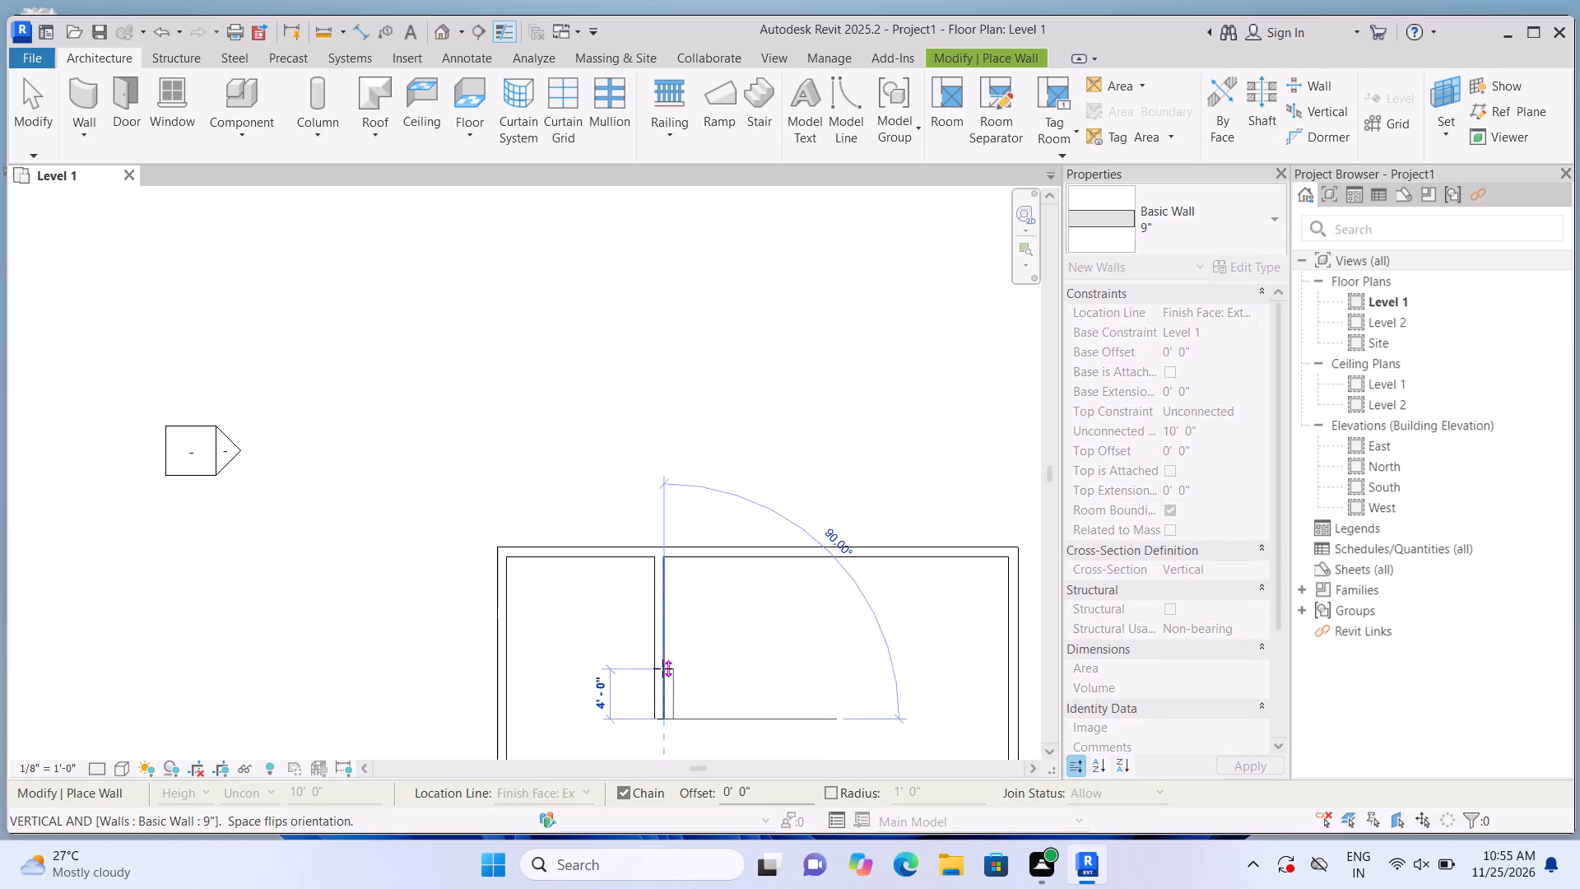
scroll(583, 708, up, 10)
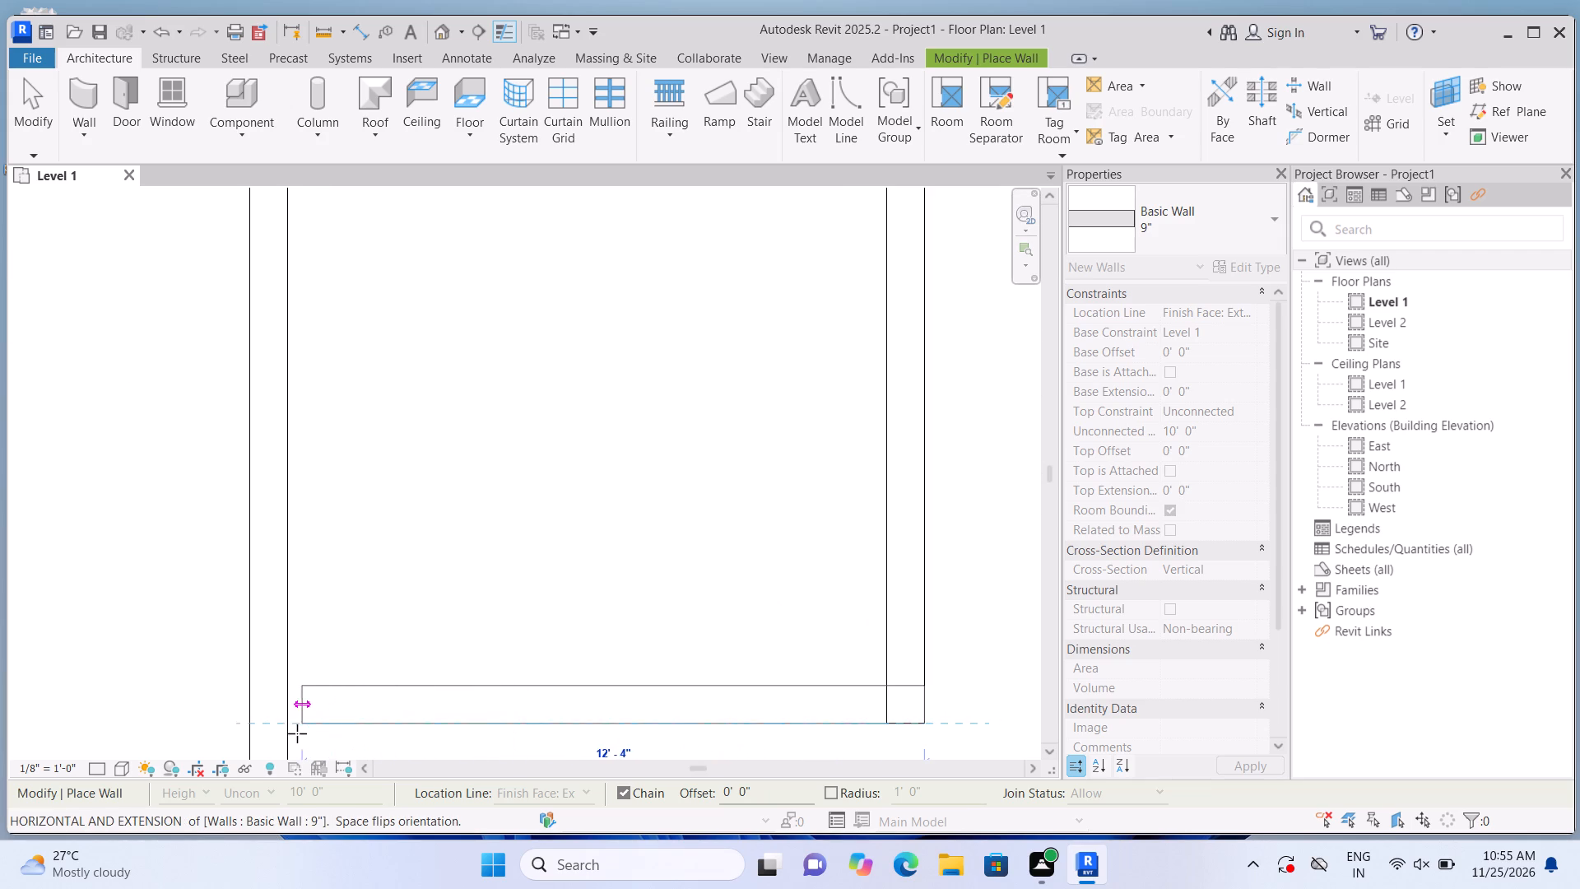
click(283, 733)
key(Escape)
Enclose a small room beside the northwest room with a 9" wall running 5' east from its east wall and north to the north wall.
scroll(307, 636, down, 8)
scroll(327, 644, up, 2)
middle_drag(510, 617, 411, 496)
middle_drag(603, 292, 605, 342)
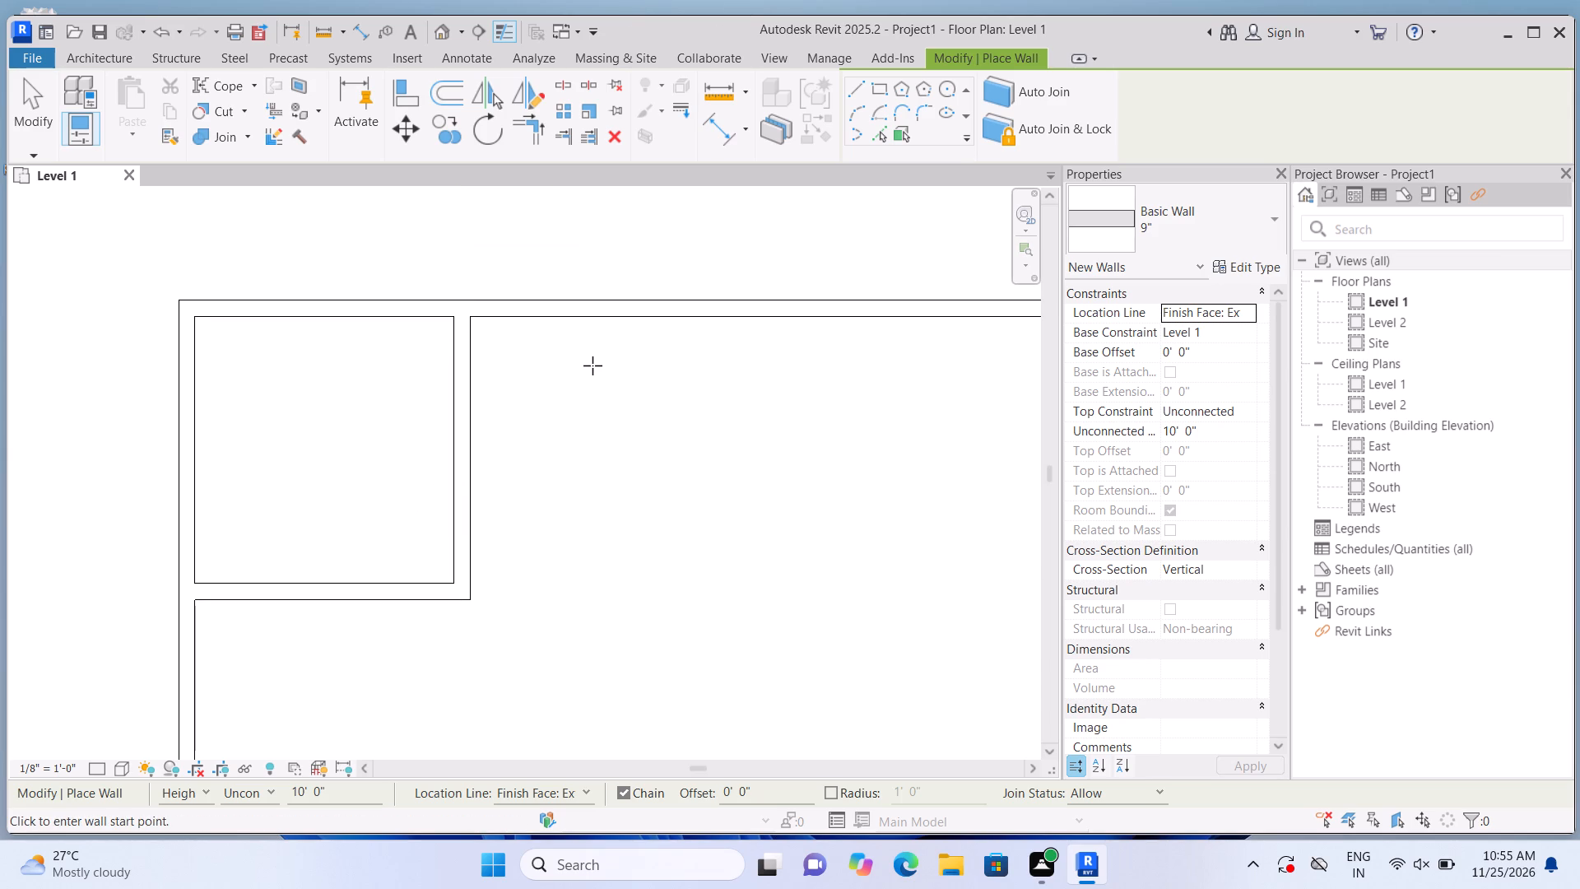
scroll(591, 346, up, 1)
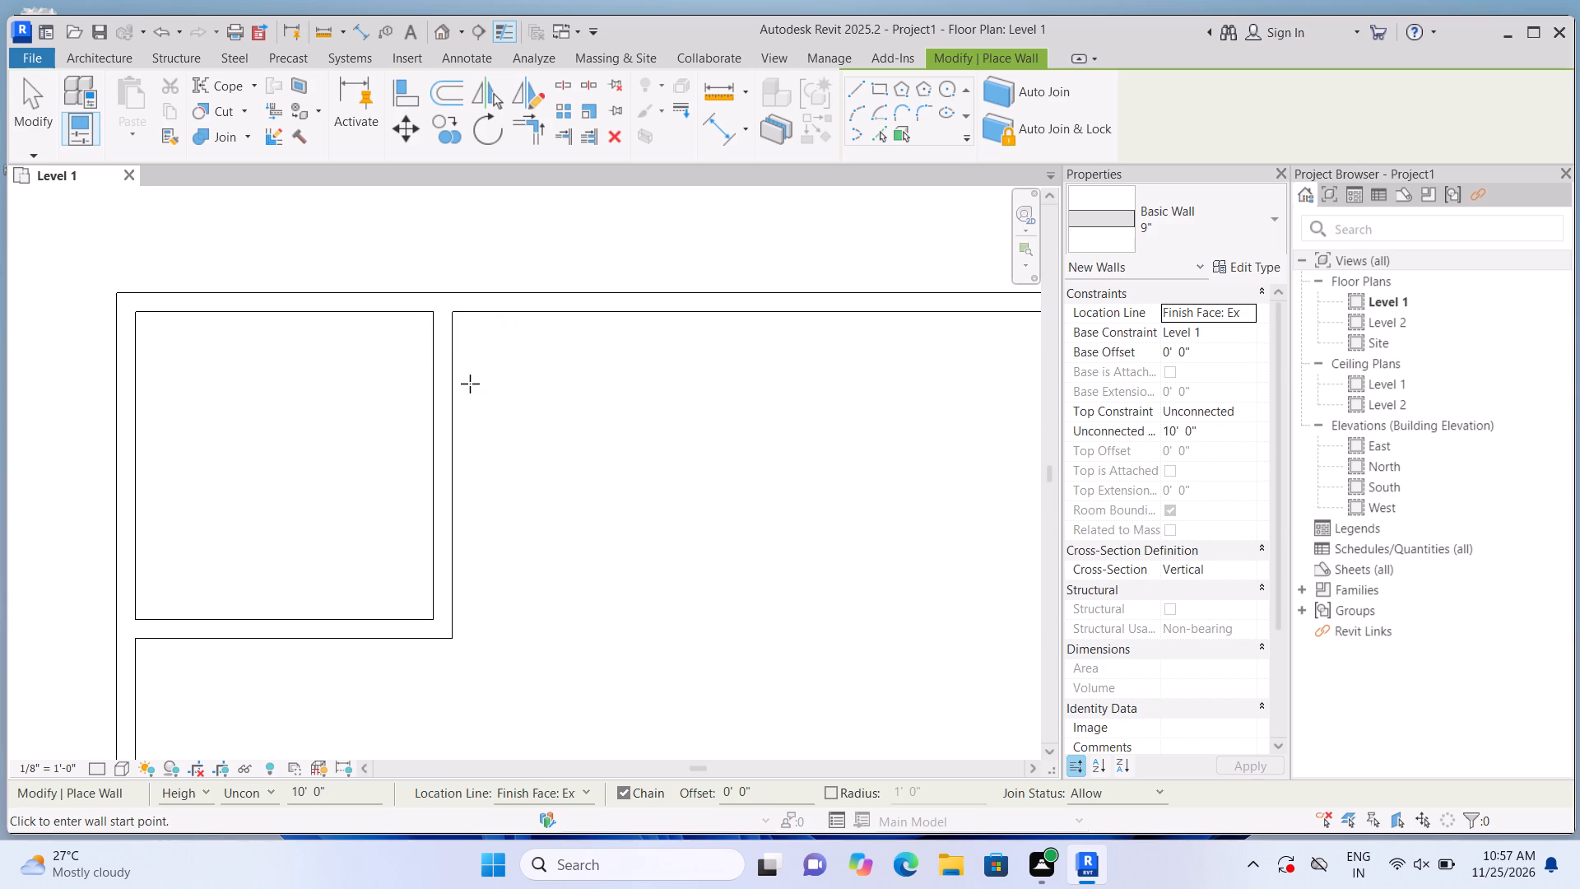
key(Escape)
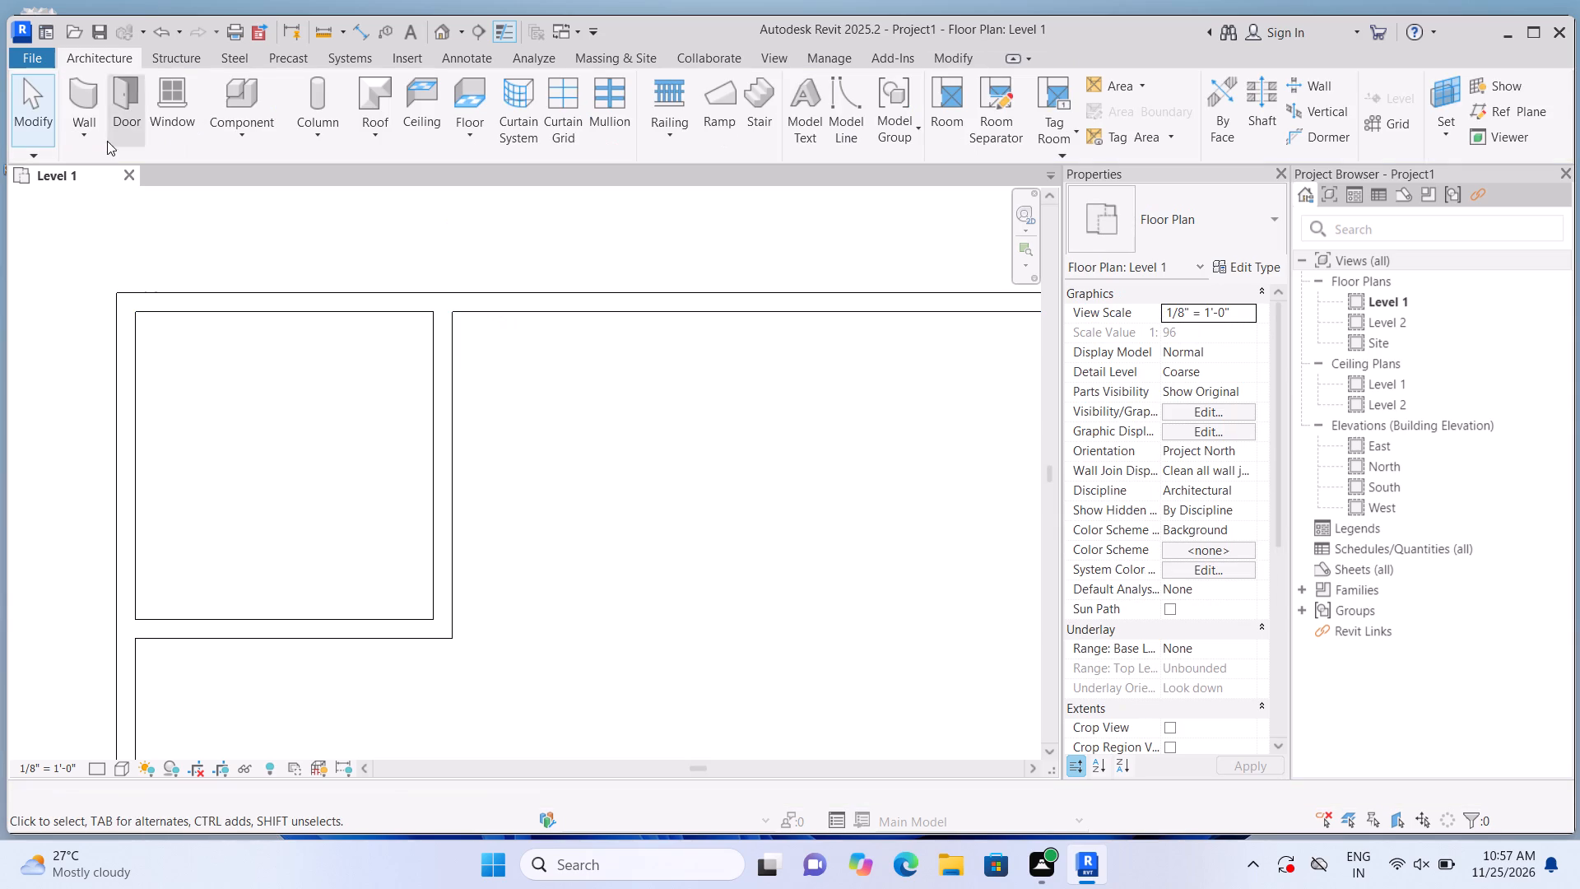
click(81, 101)
middle_drag(460, 362, 299, 356)
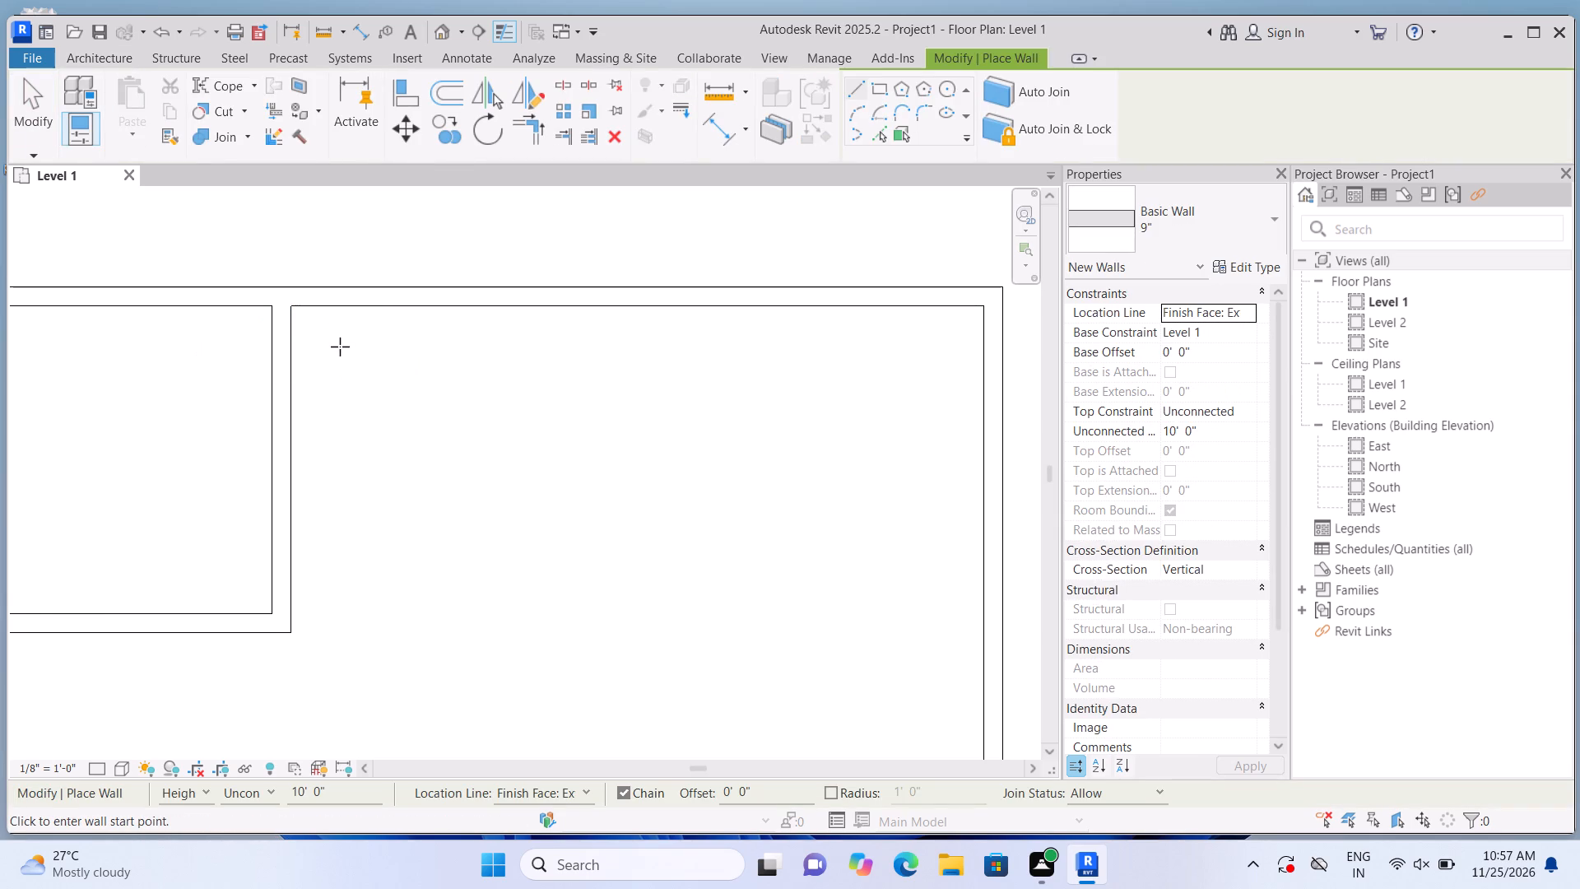
scroll(335, 350, up, 1)
click(285, 386)
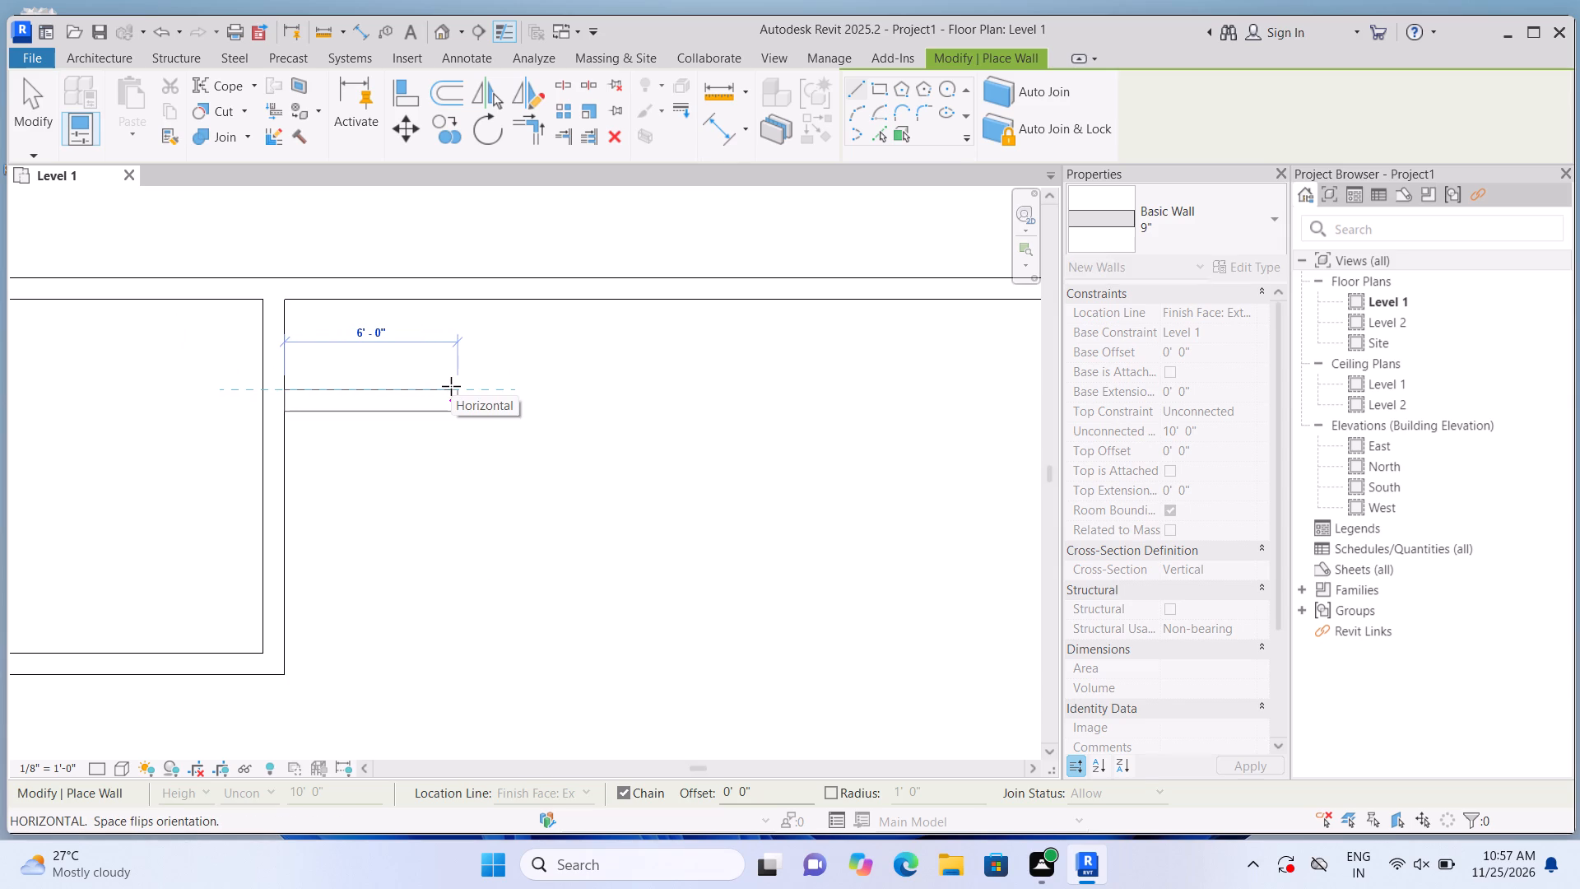
text(5')
key(Return)
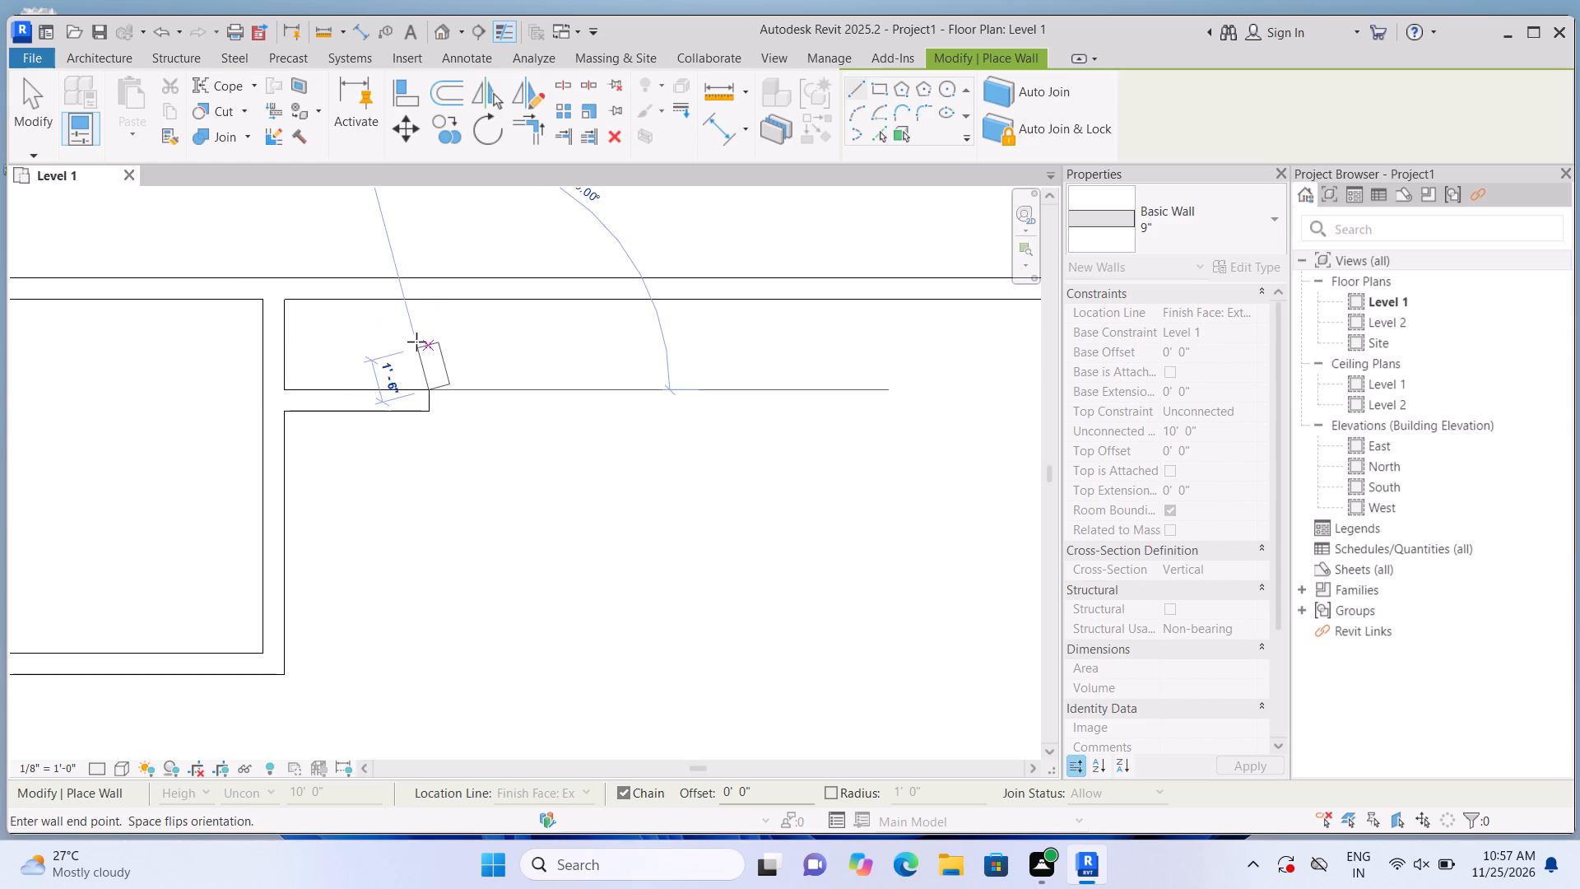
click(434, 296)
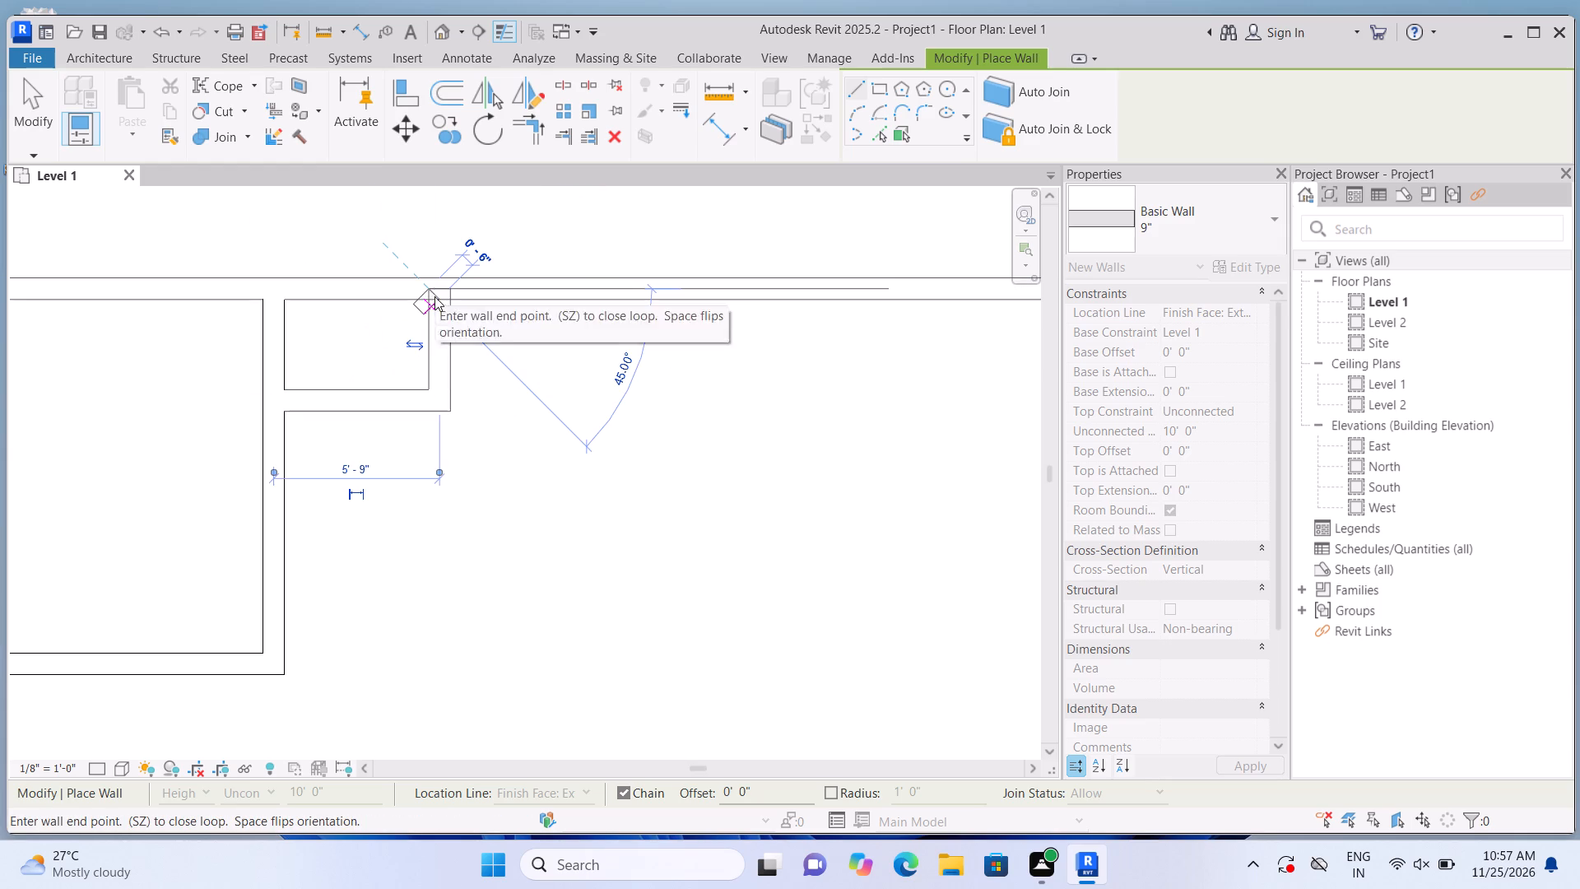
key(Escape)
Enclose a room south of the small room with 9" walls, starting 6' 6" below its south wall, running 5' east and north to meet it.
scroll(462, 278, down, 4)
scroll(390, 369, up, 2)
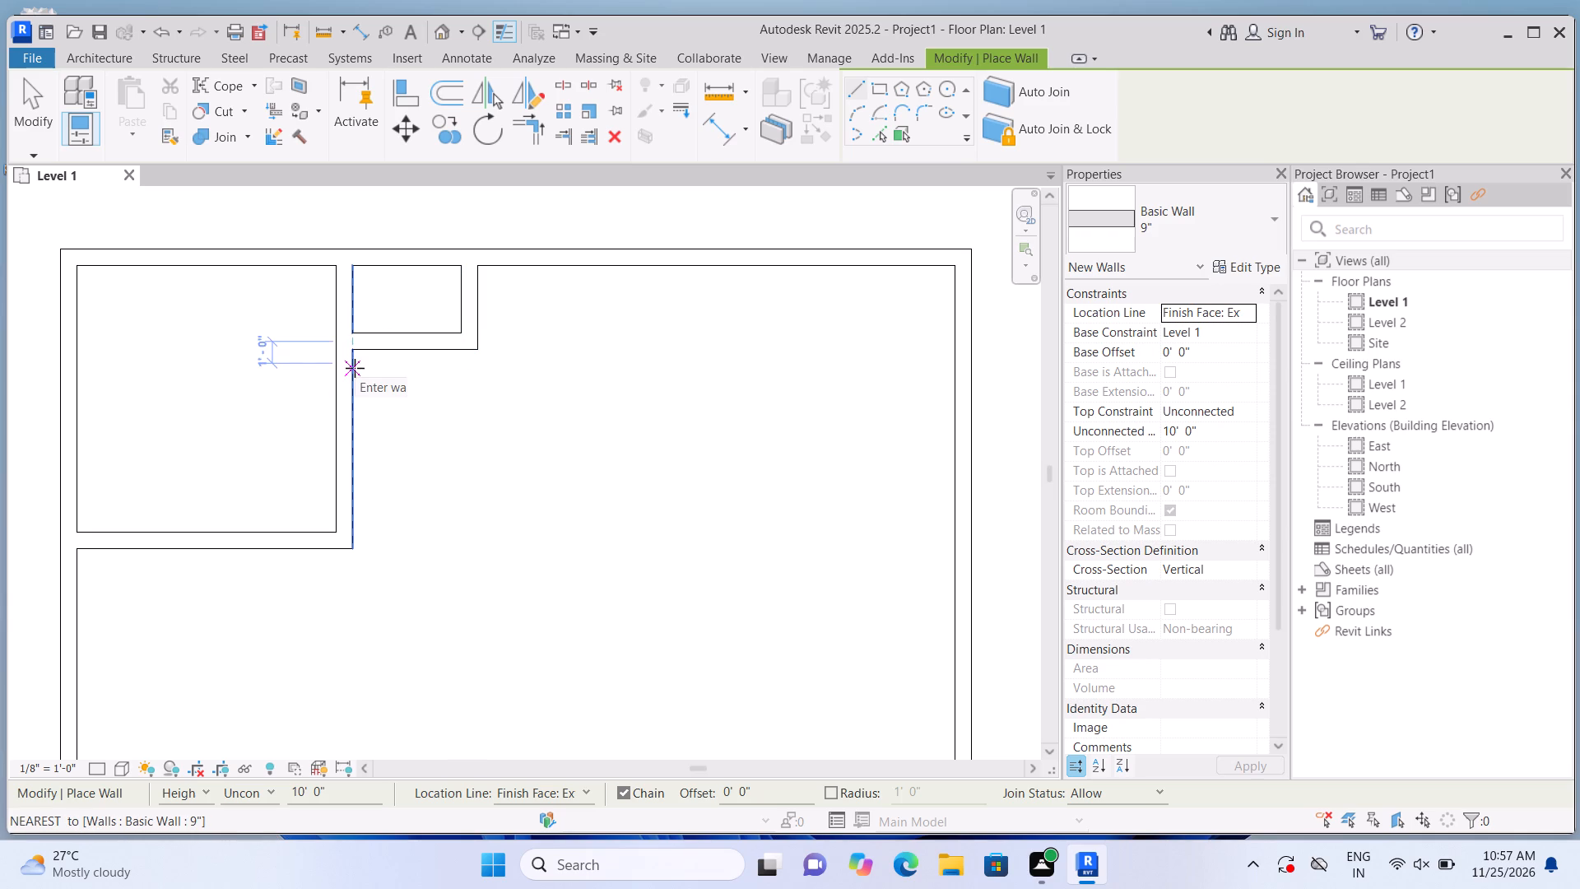
text(6'6")
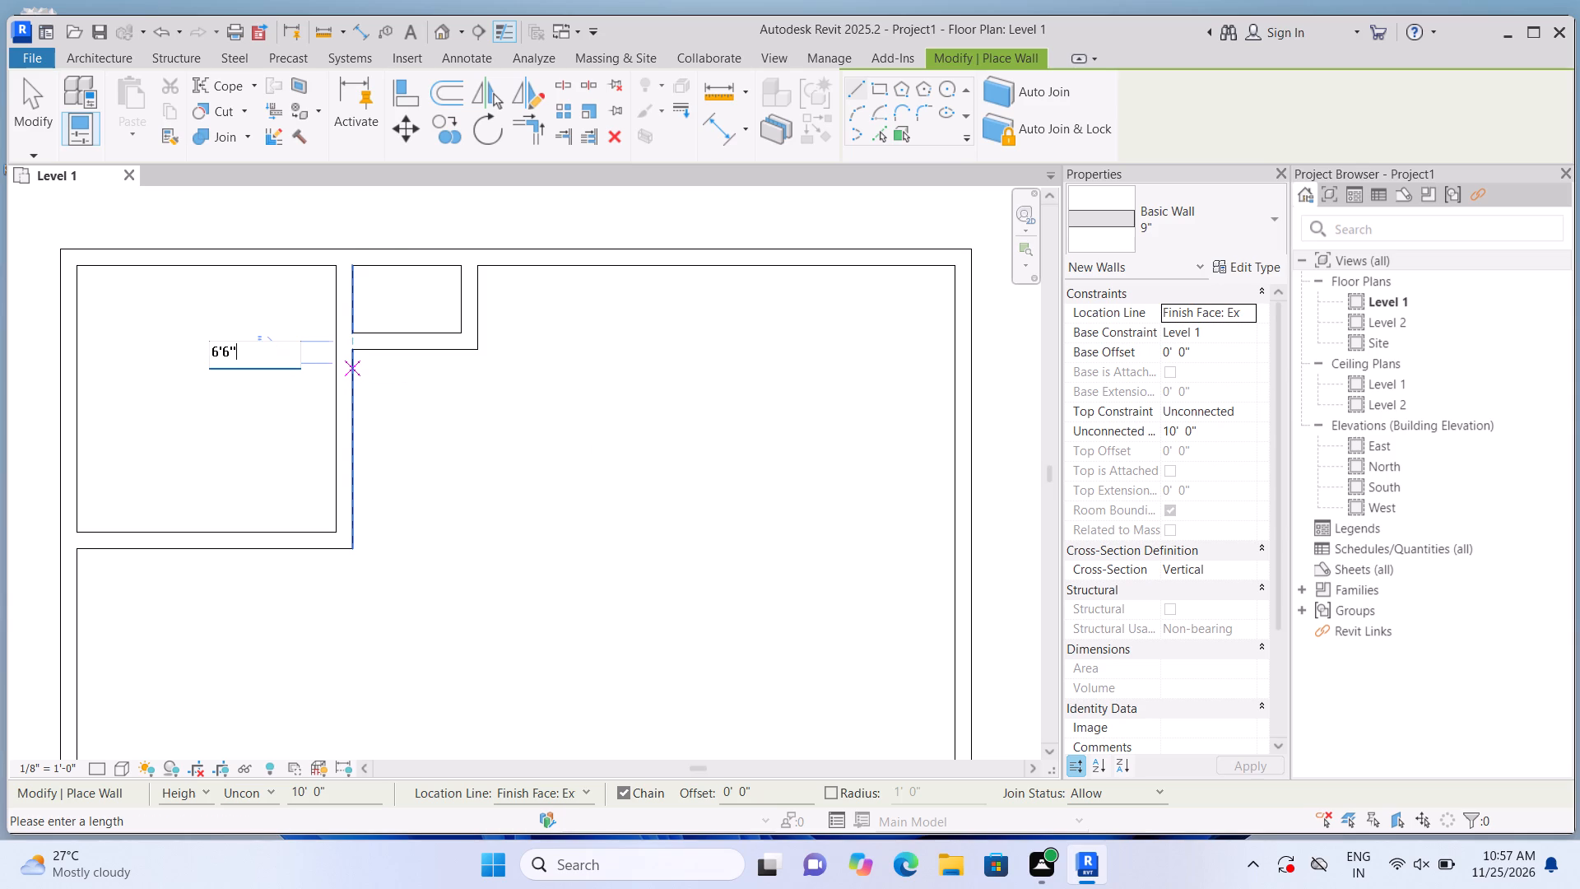
key(Return)
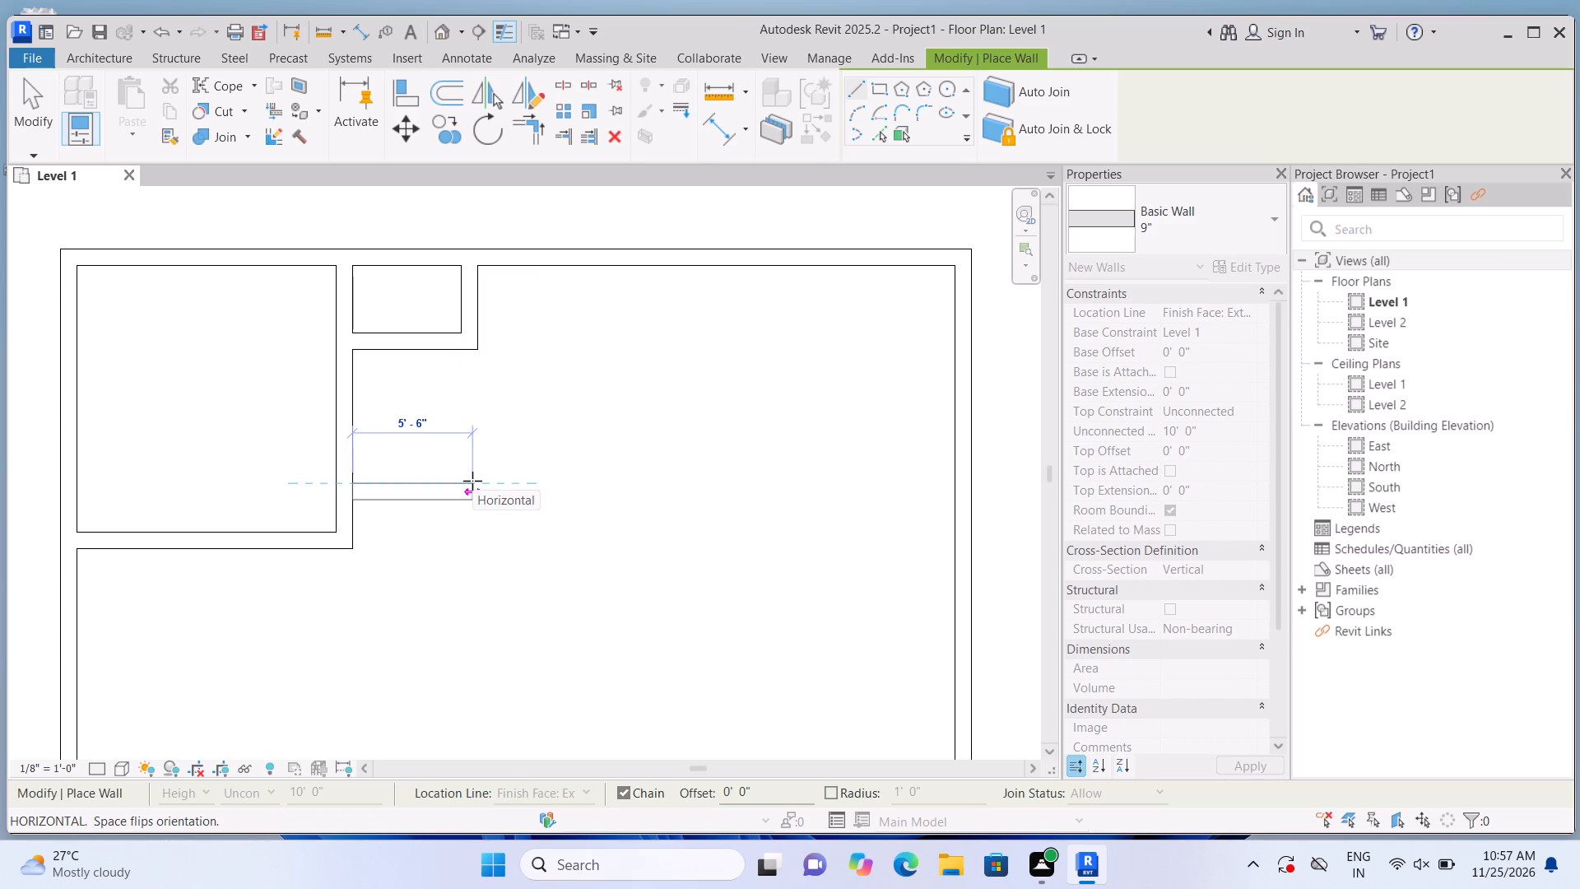
text(5')
key(Return)
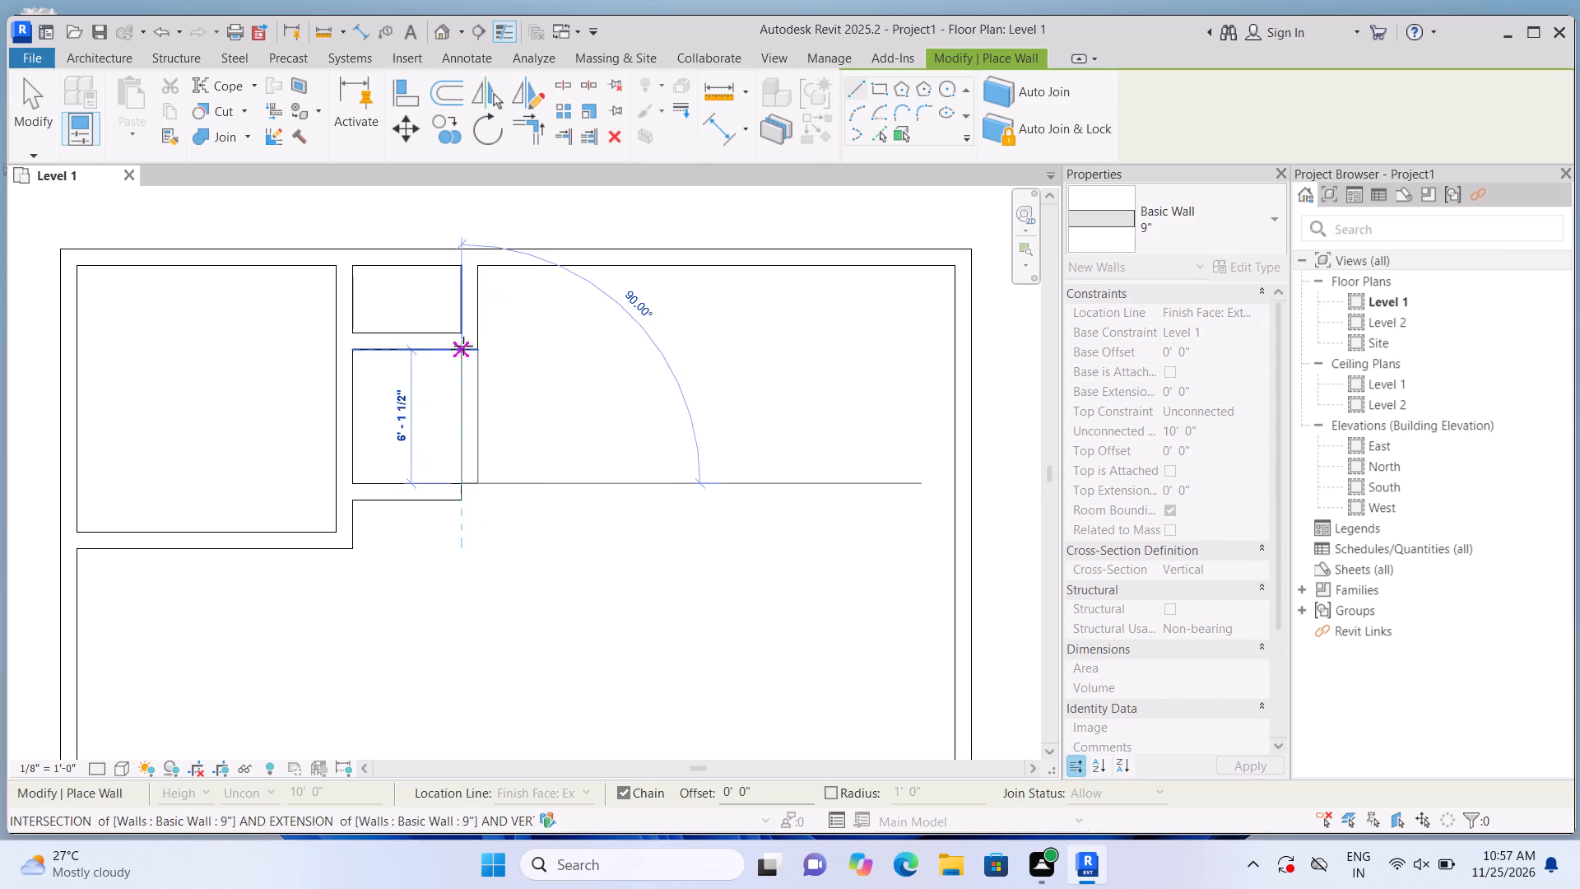
click(463, 346)
key(Escape)
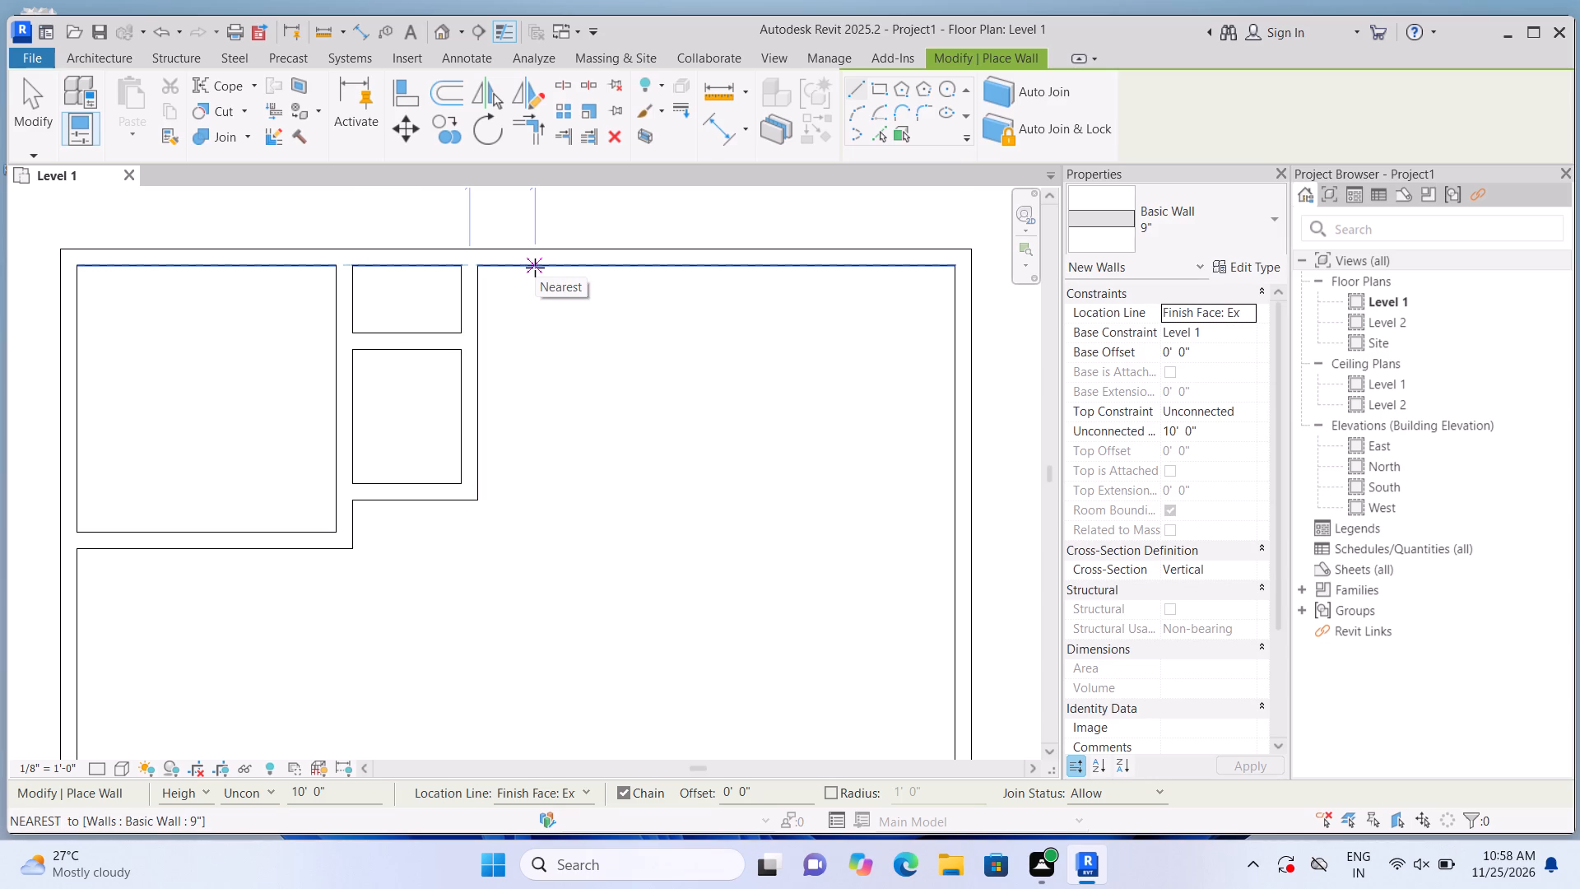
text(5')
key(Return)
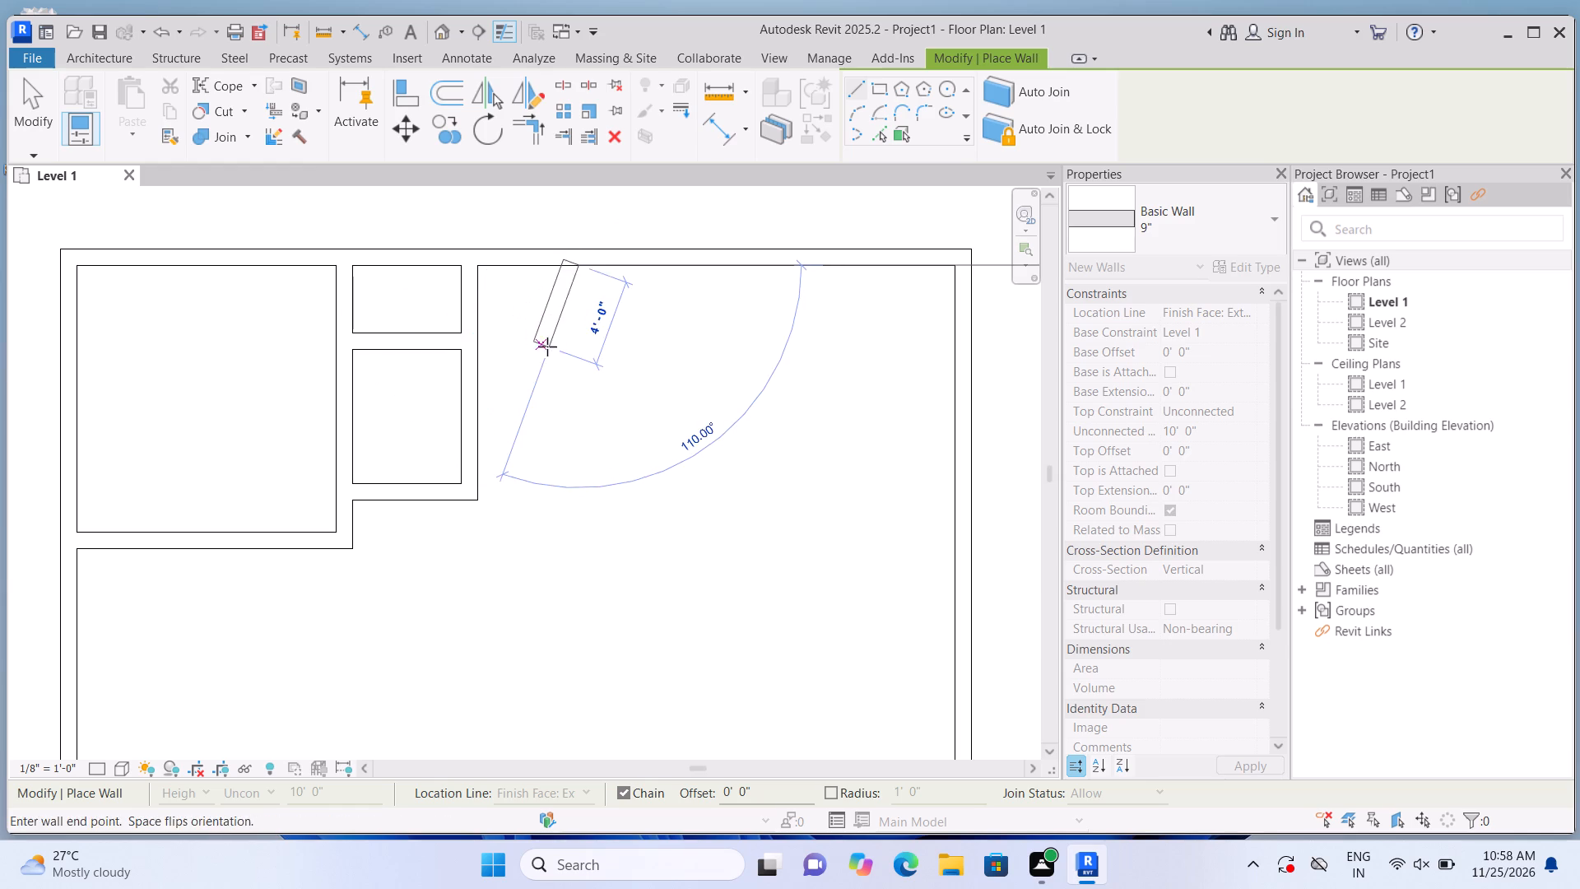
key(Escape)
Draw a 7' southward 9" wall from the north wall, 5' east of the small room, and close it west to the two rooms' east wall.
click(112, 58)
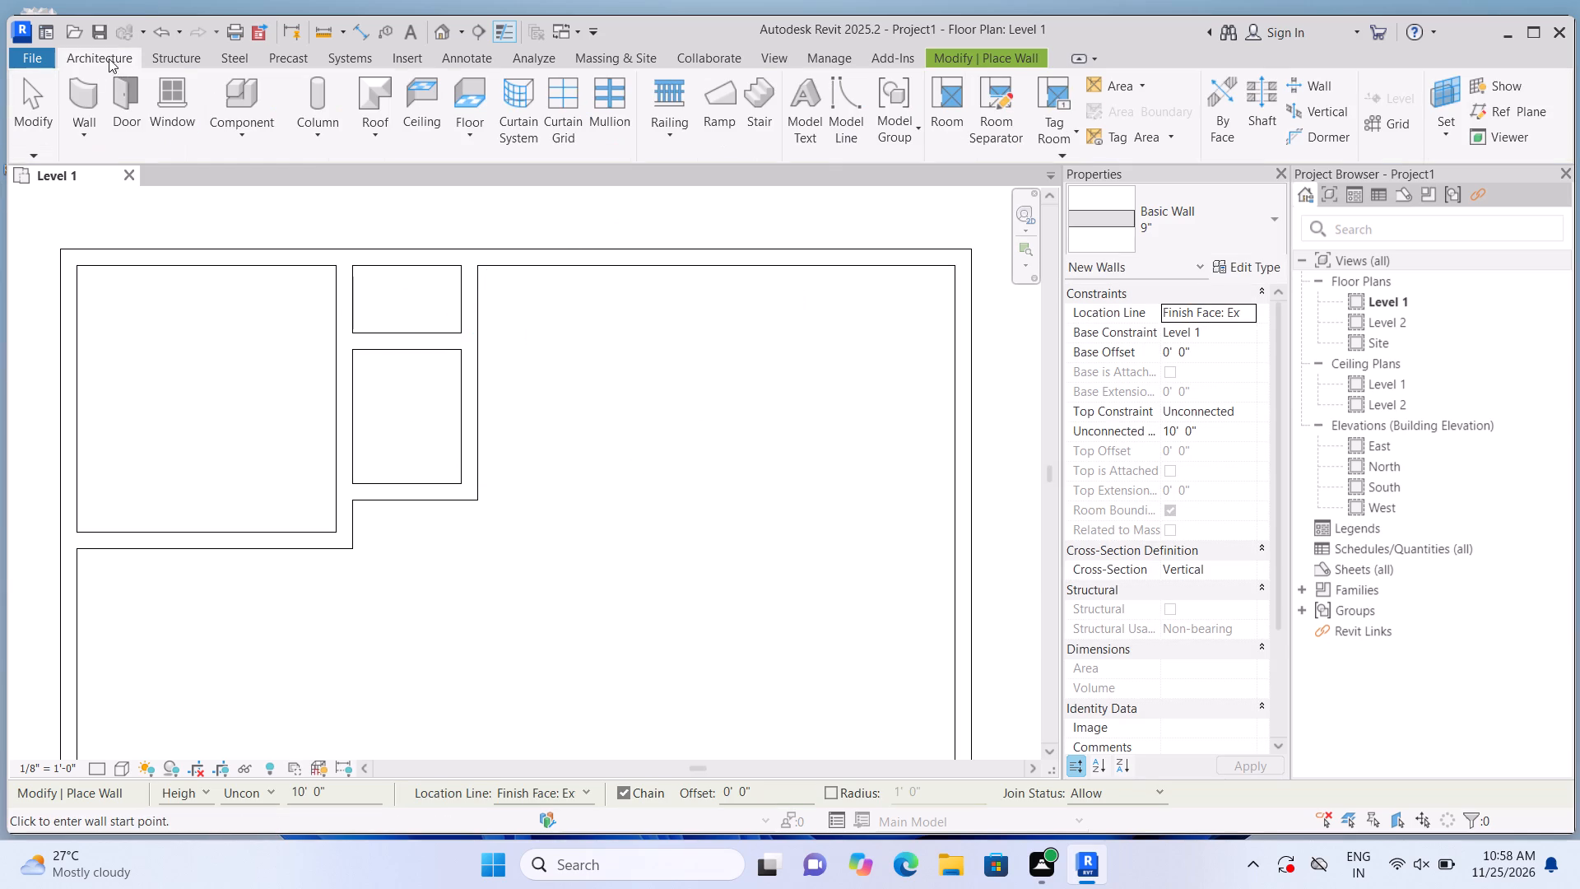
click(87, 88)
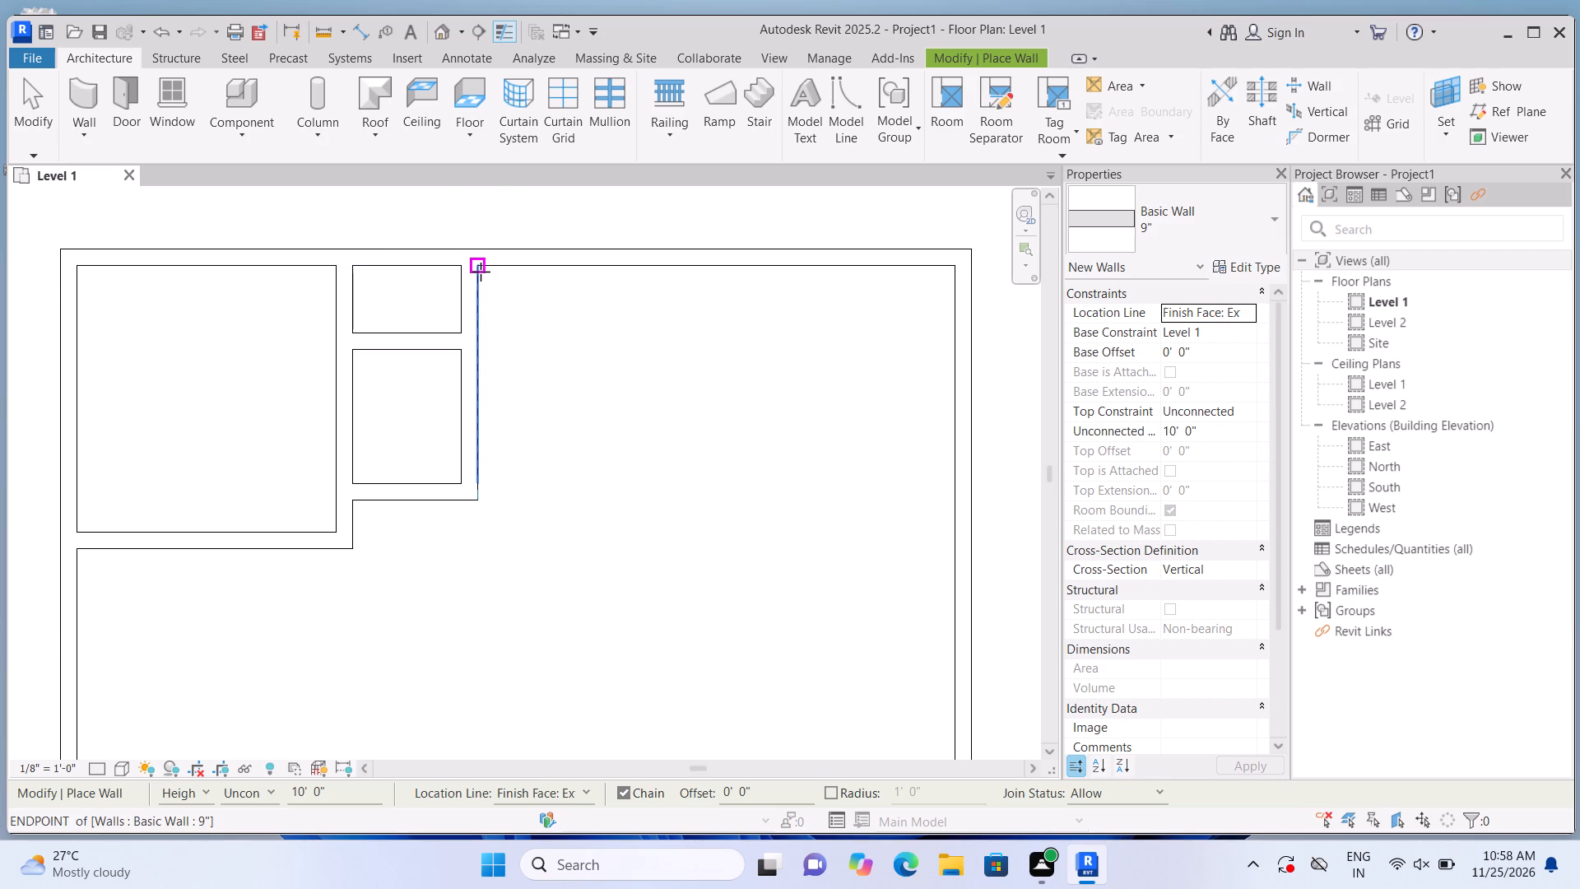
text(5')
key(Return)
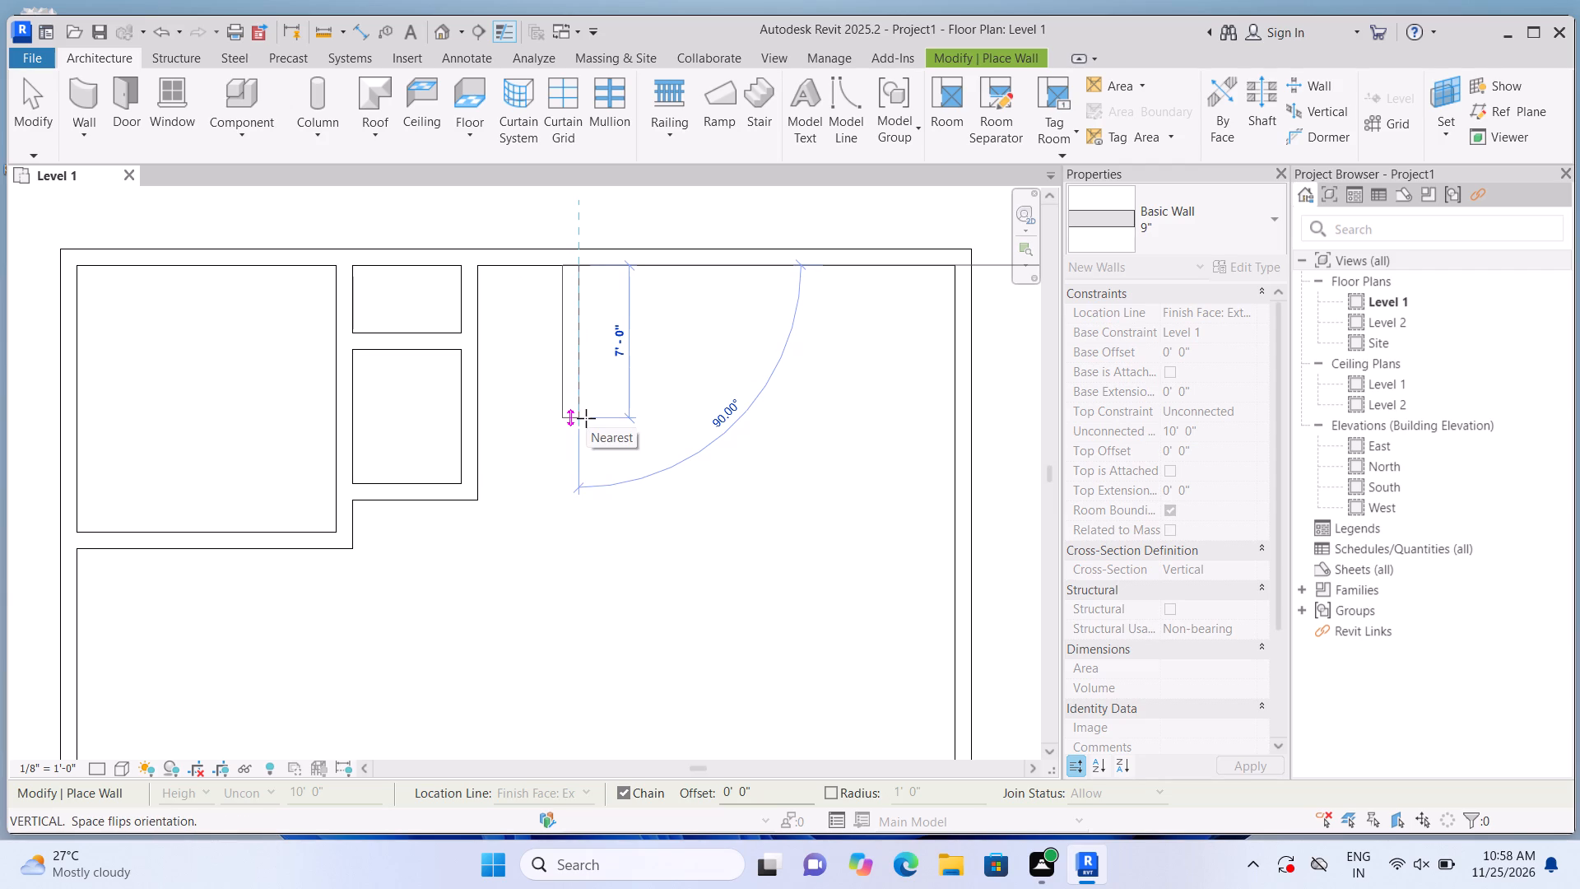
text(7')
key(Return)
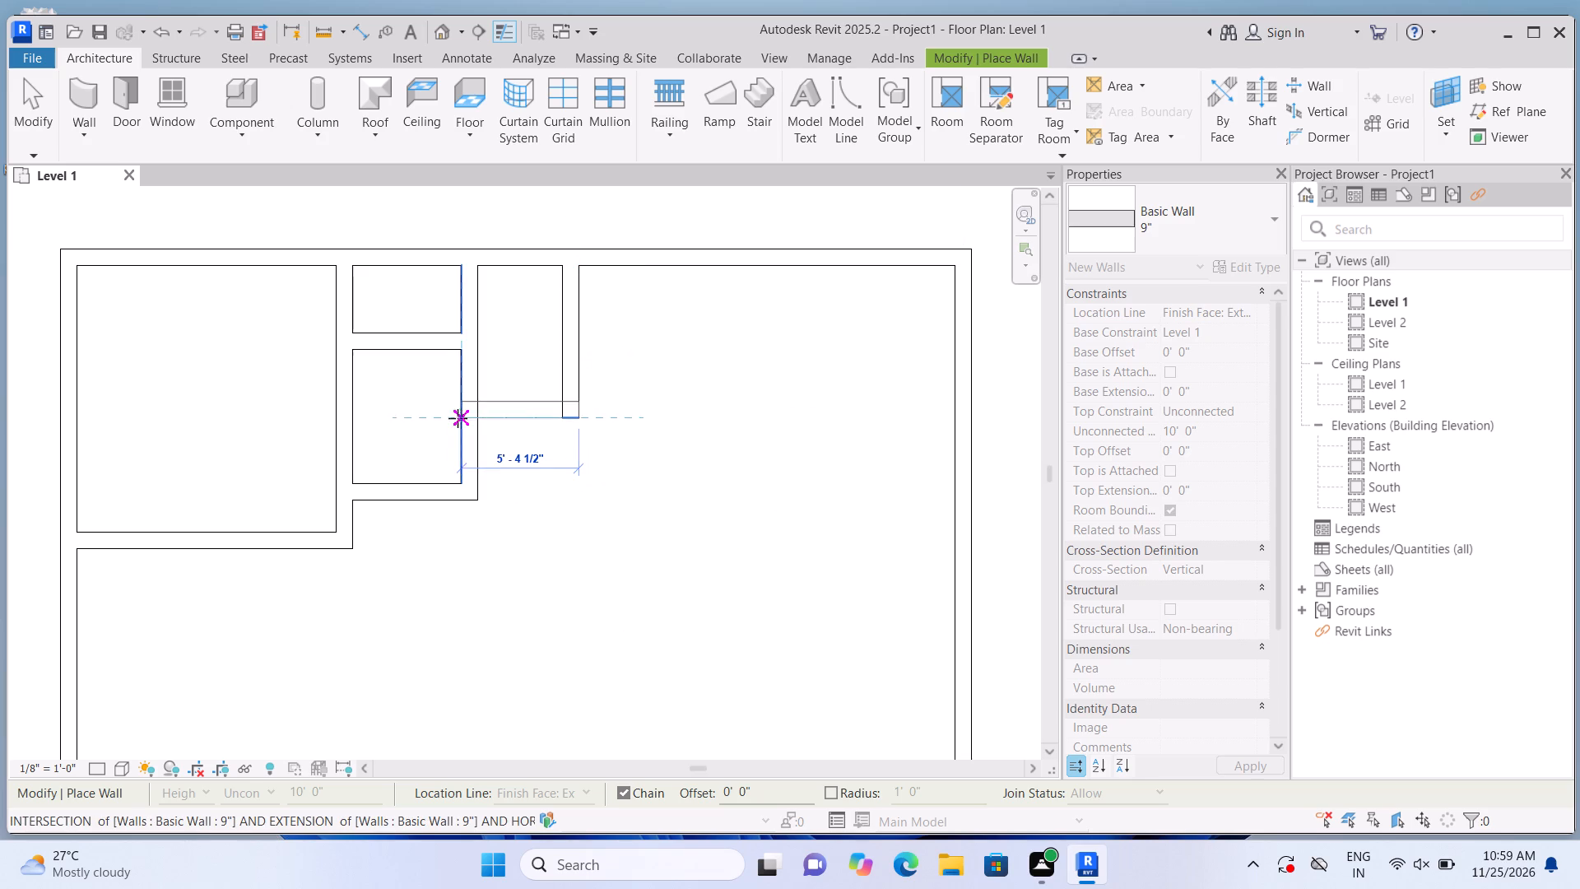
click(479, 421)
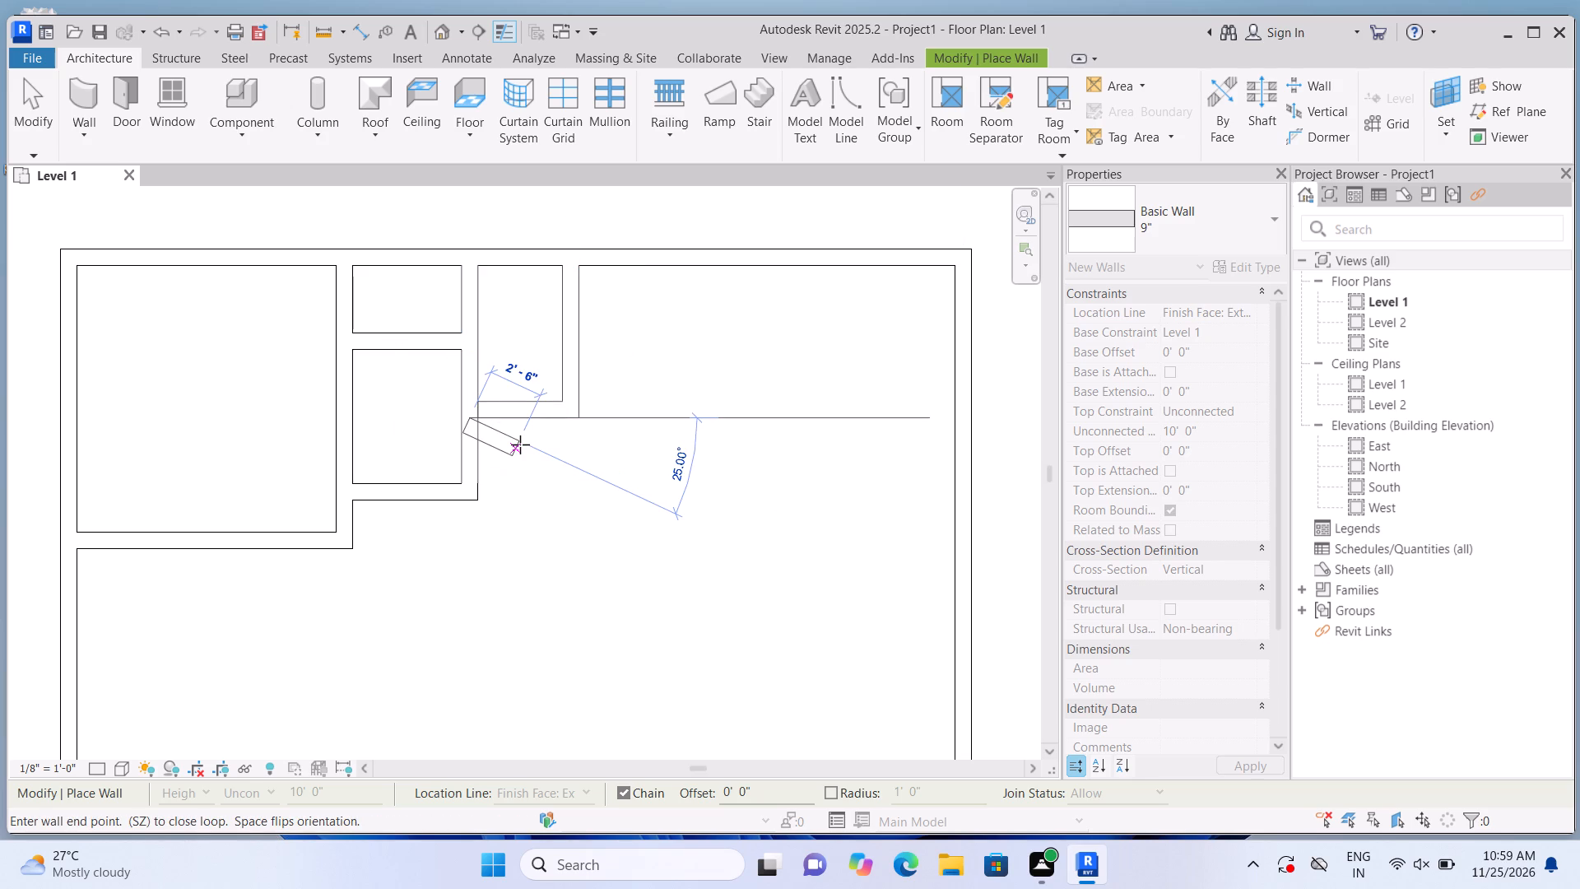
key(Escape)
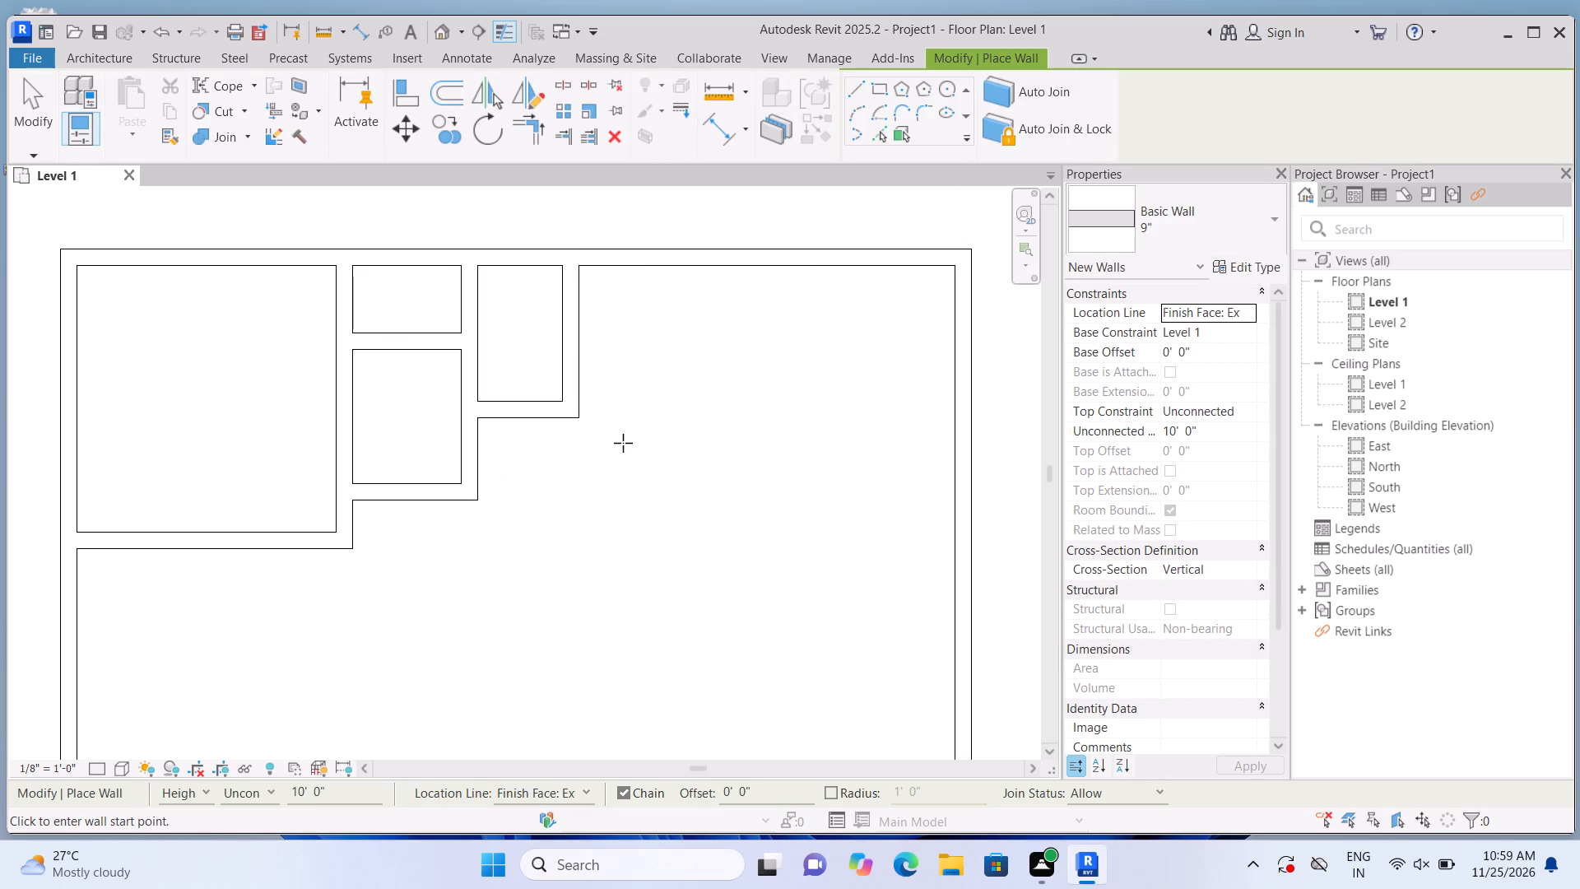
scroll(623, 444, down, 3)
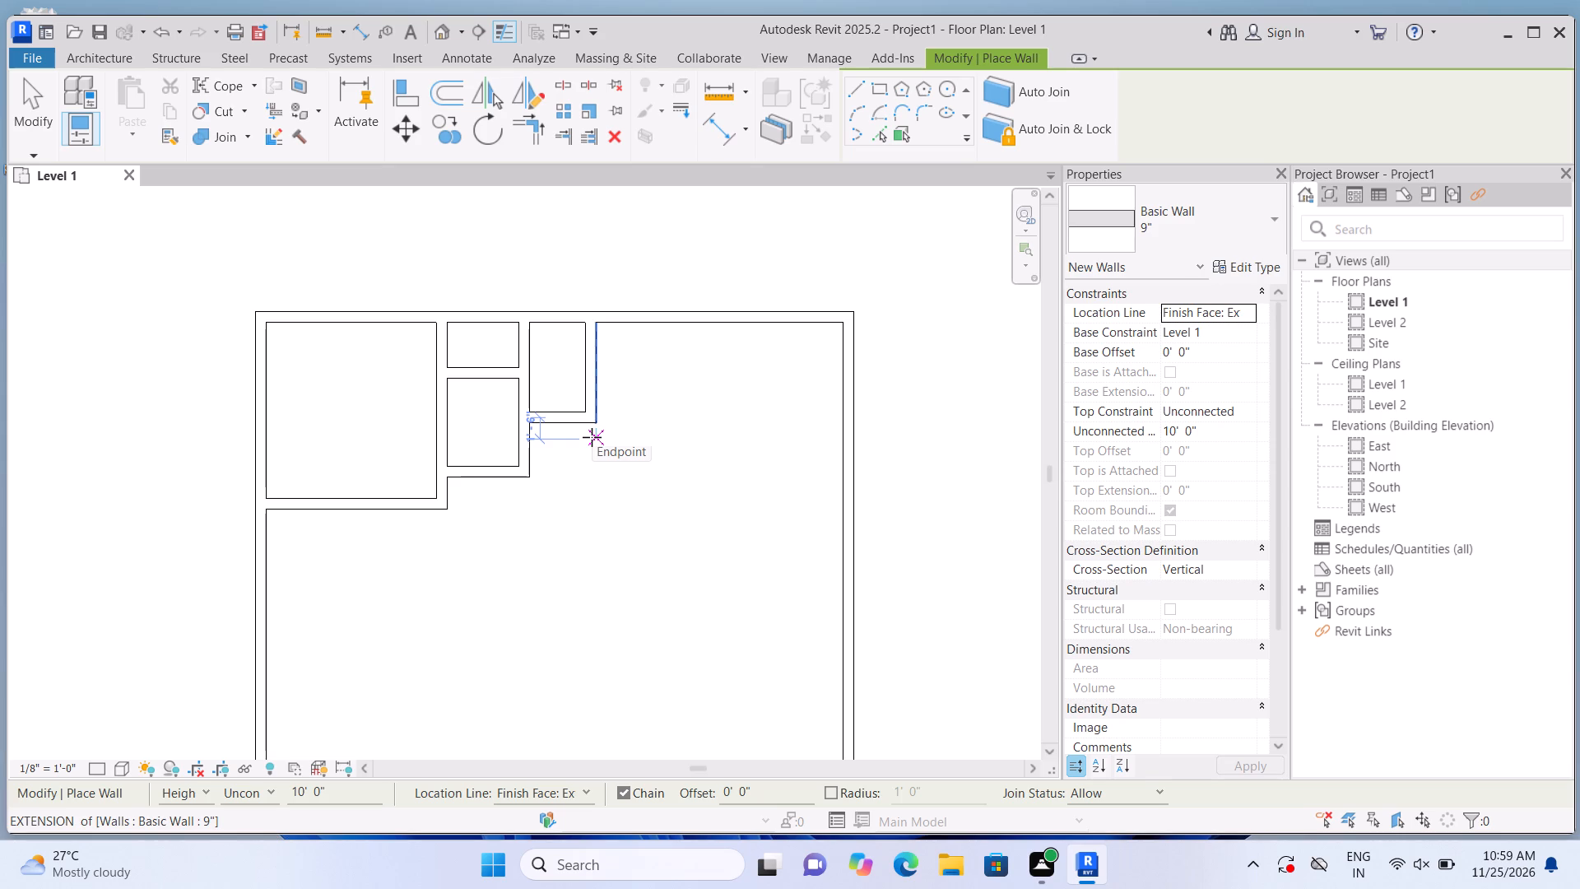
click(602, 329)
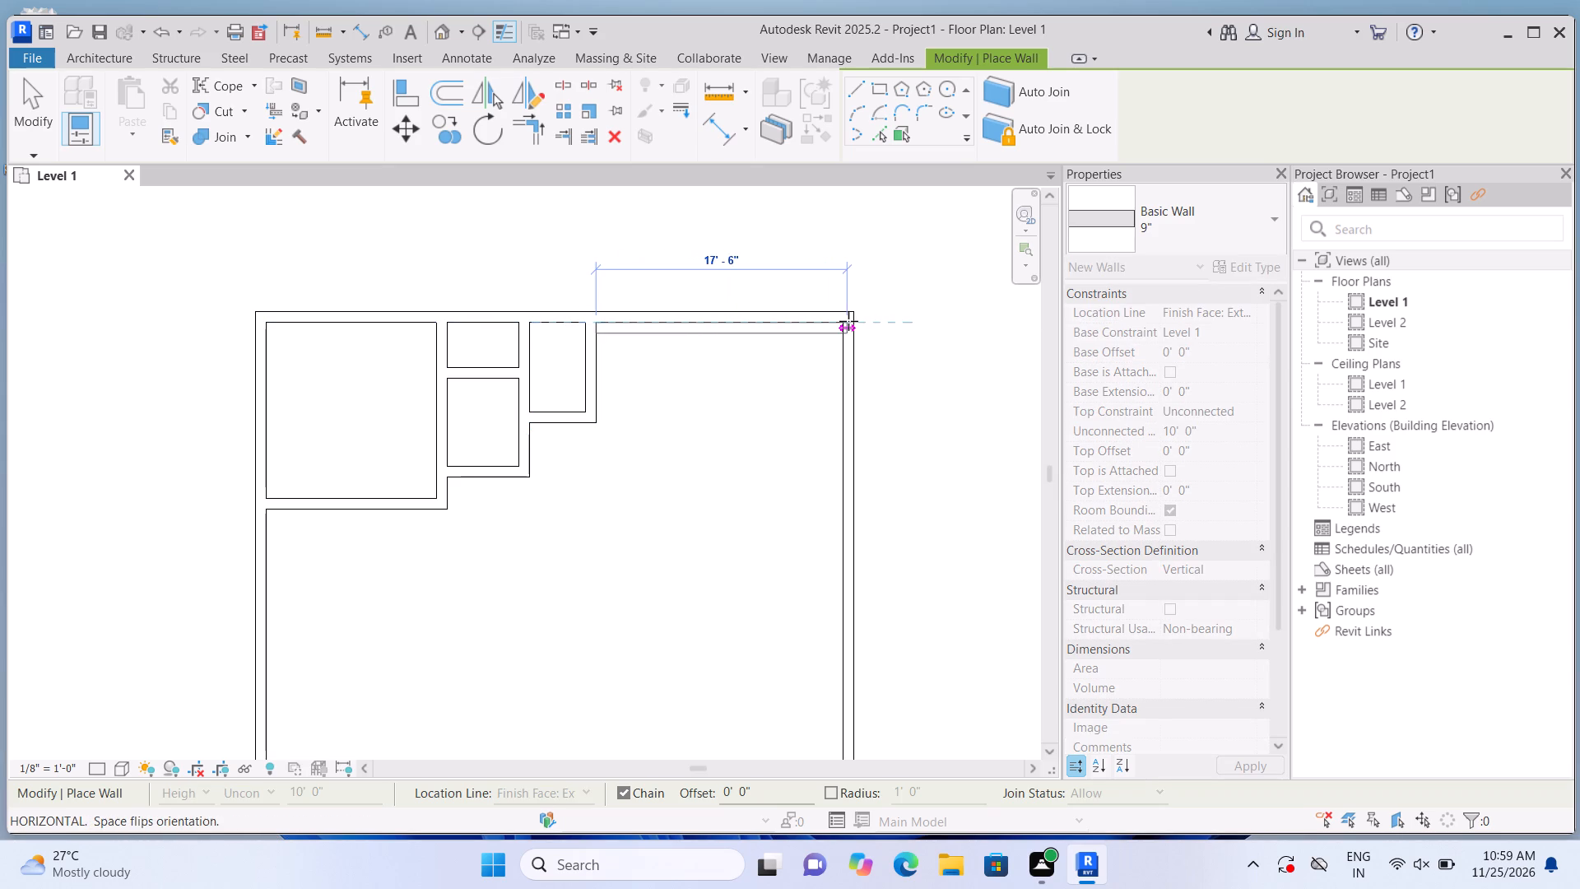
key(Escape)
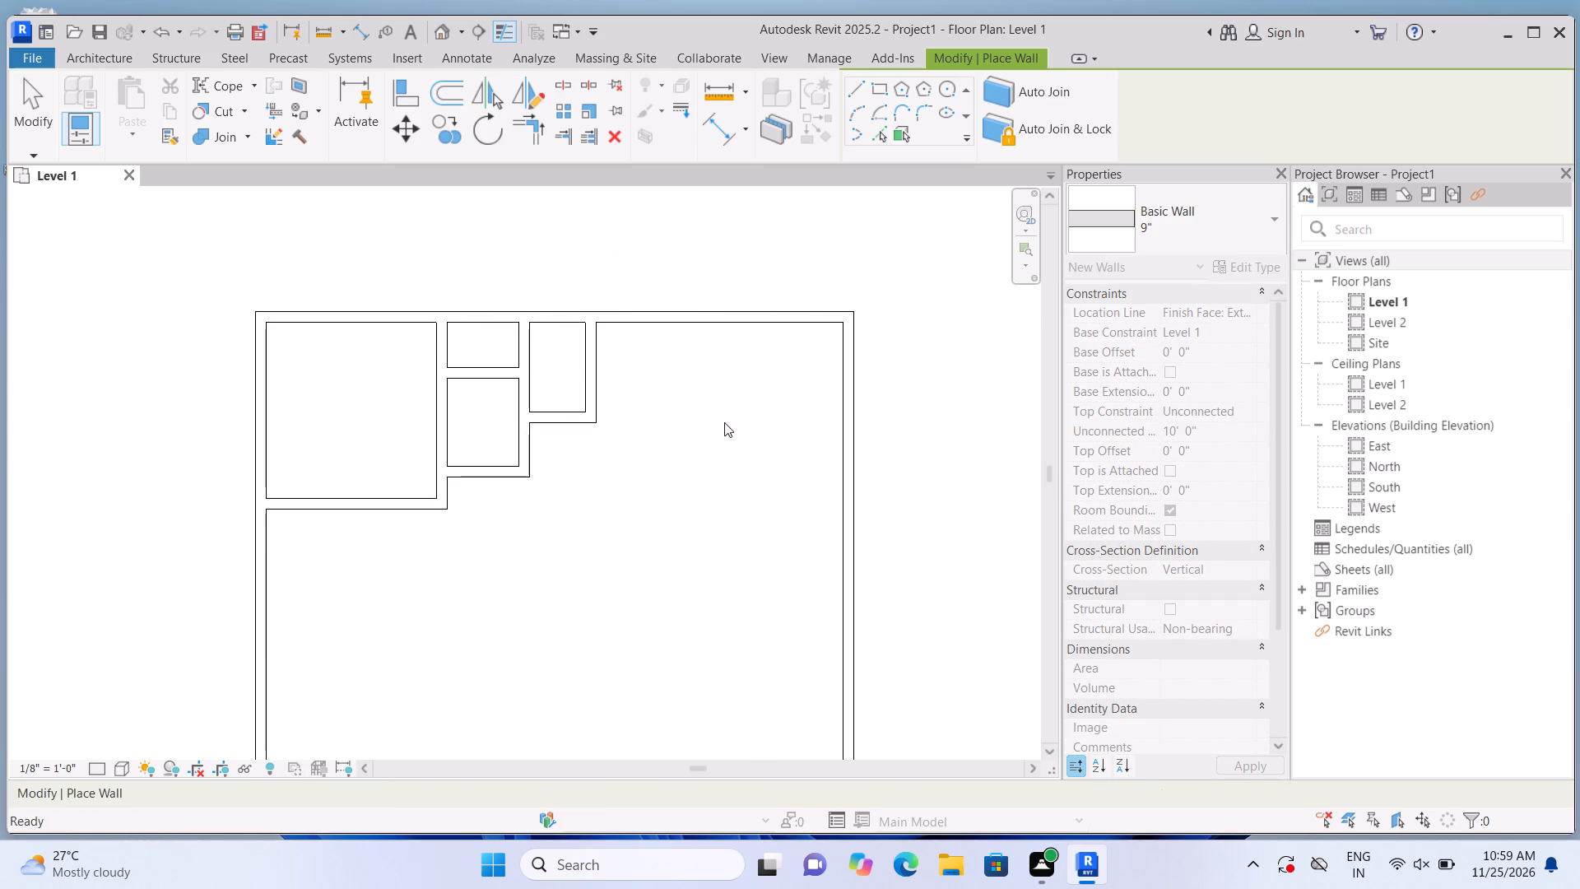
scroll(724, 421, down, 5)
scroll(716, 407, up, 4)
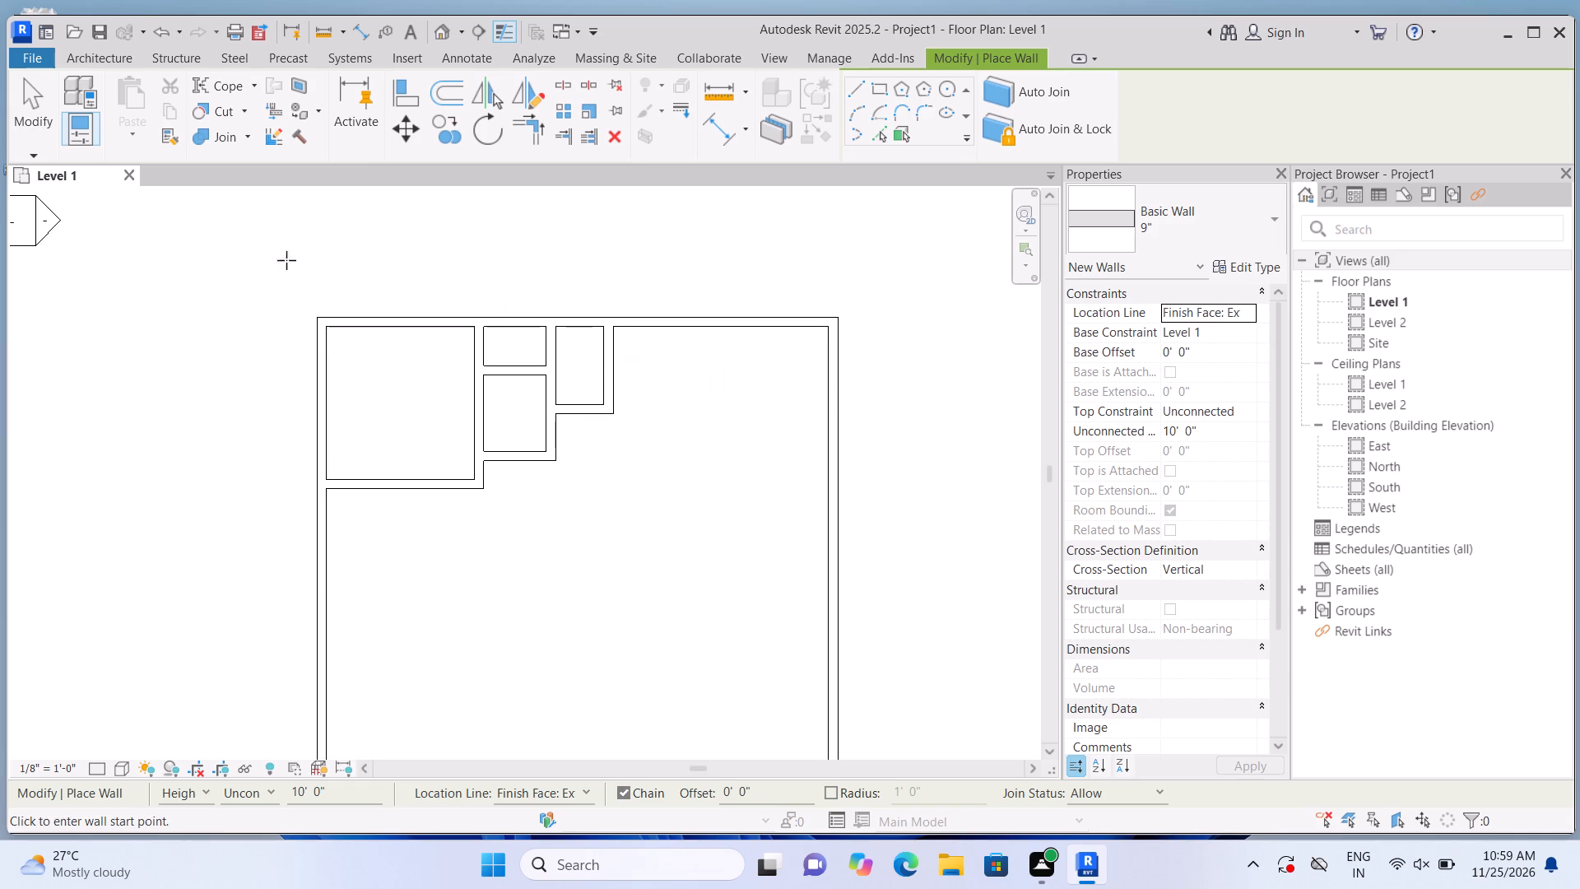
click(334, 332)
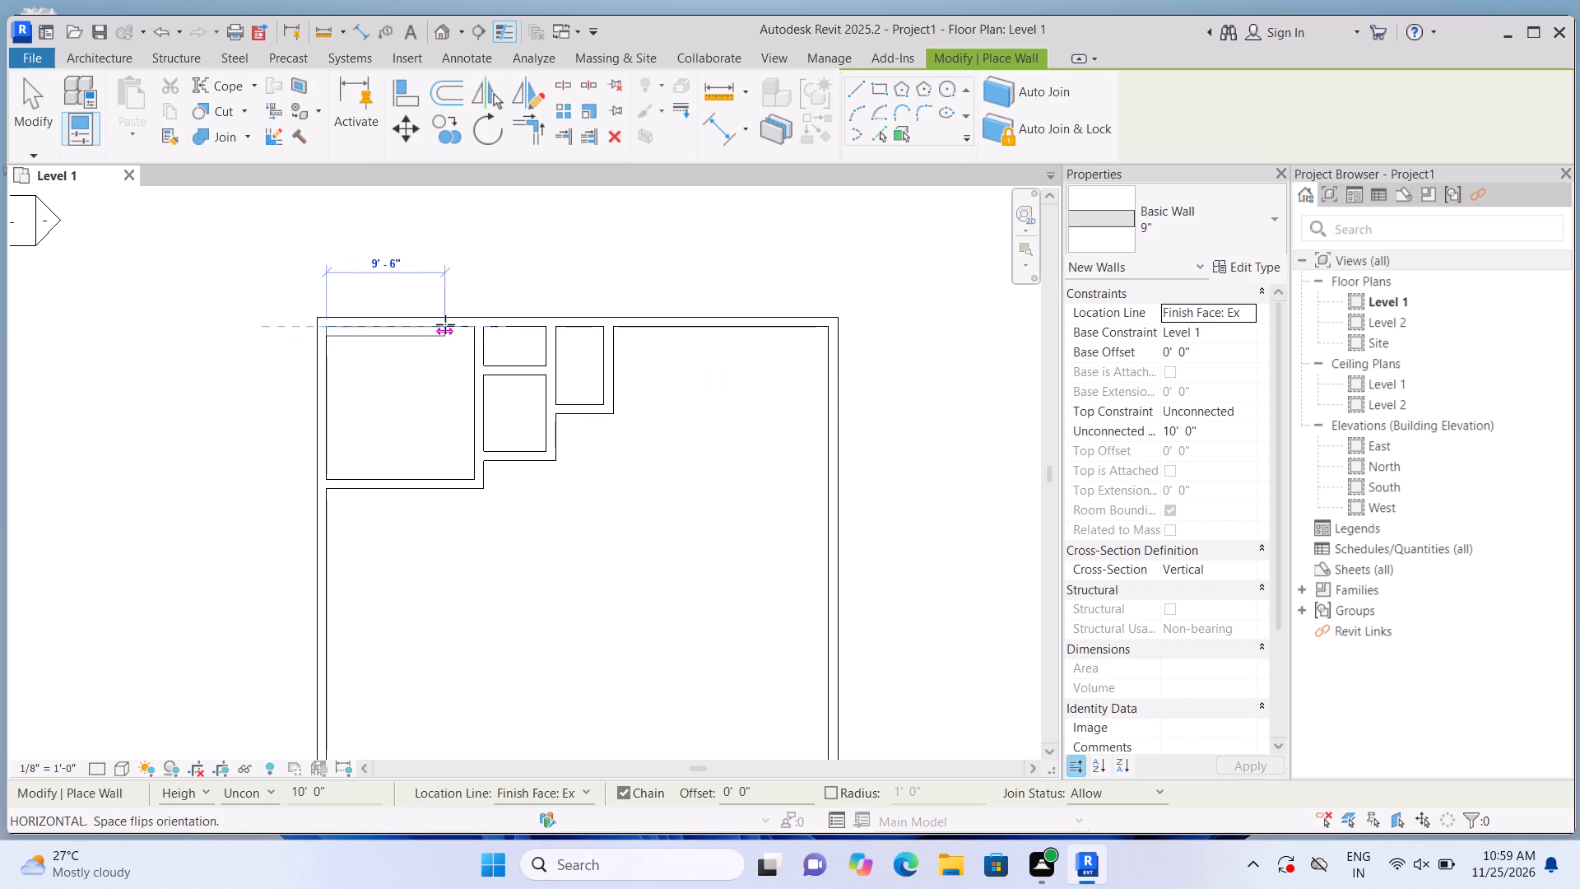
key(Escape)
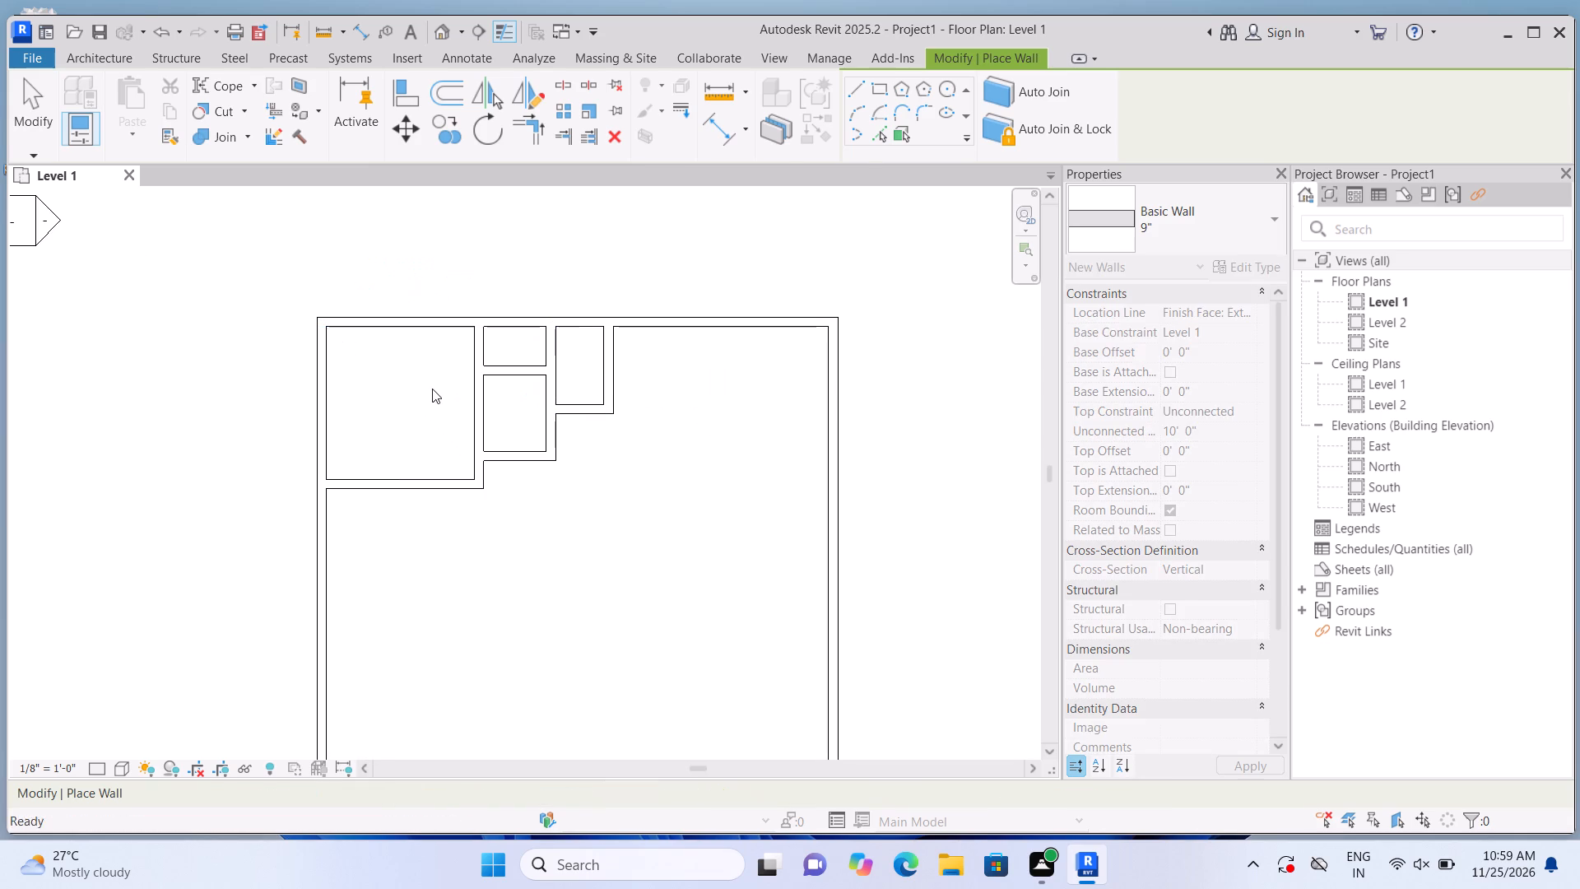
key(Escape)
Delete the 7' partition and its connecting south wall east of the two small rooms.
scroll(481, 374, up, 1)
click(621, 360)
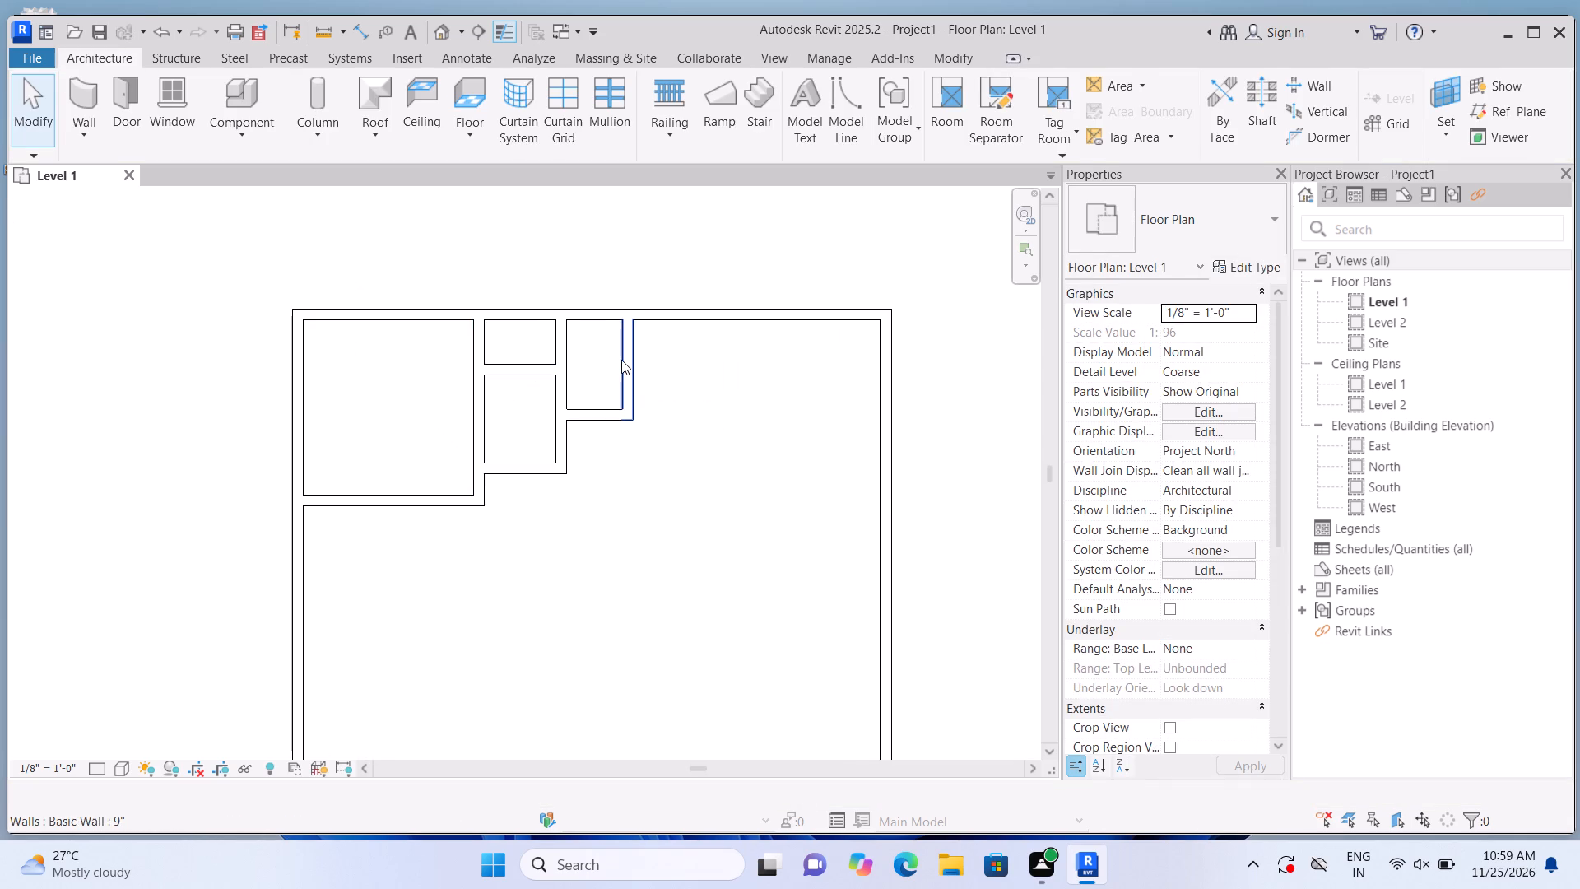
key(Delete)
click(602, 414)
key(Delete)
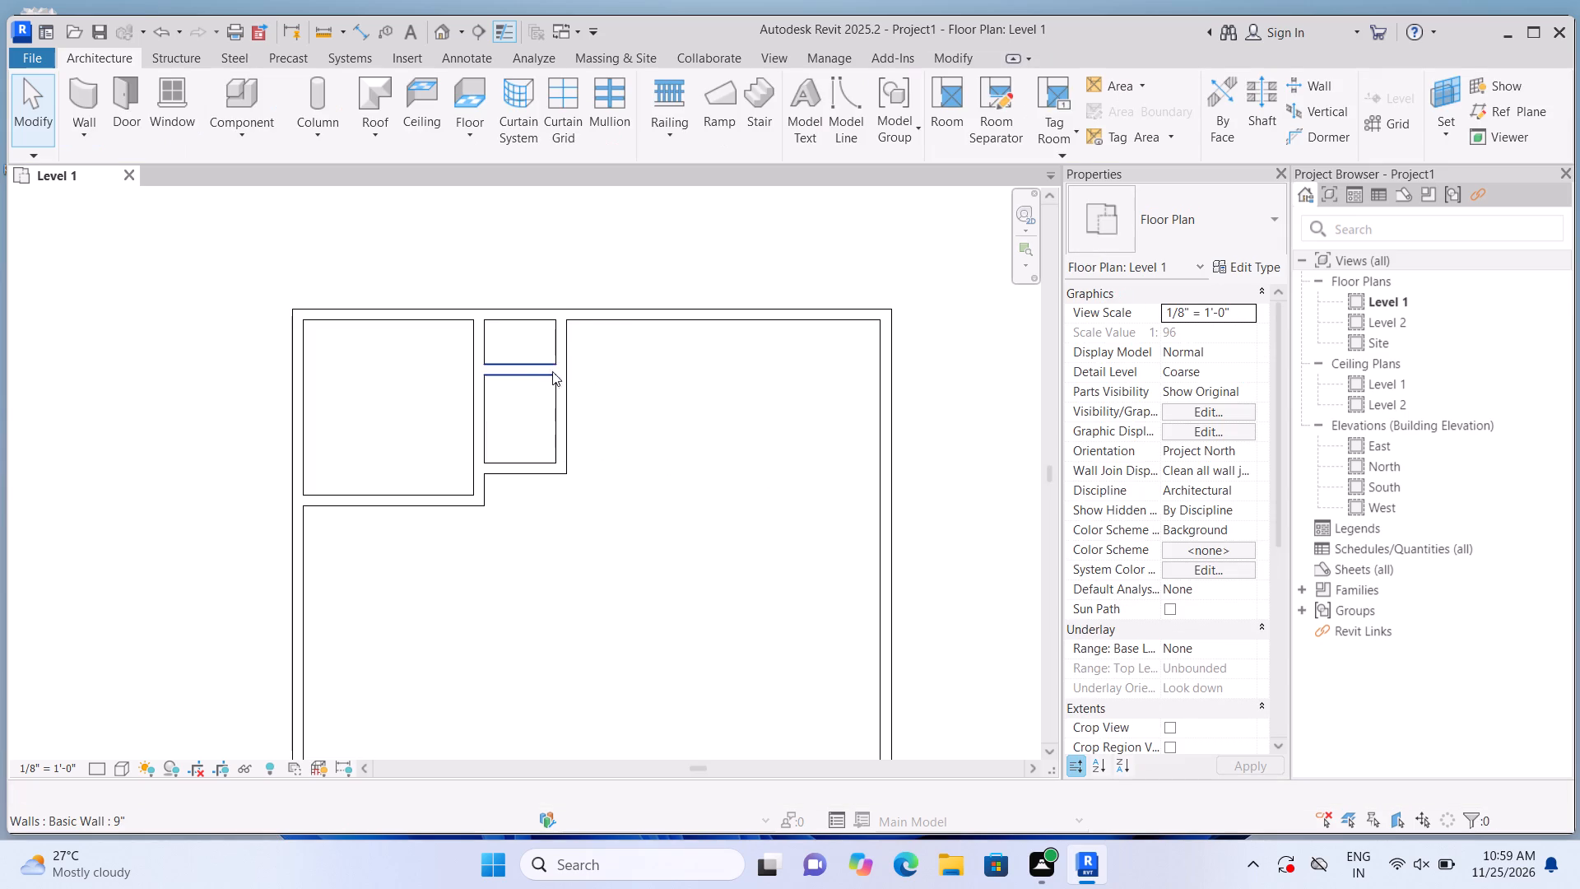
Delete all remaining 9" interior walls around the northwest room and the two small rooms beside it, keeping the exterior walls.
click(548, 369)
key(Delete)
click(527, 372)
key(Delete)
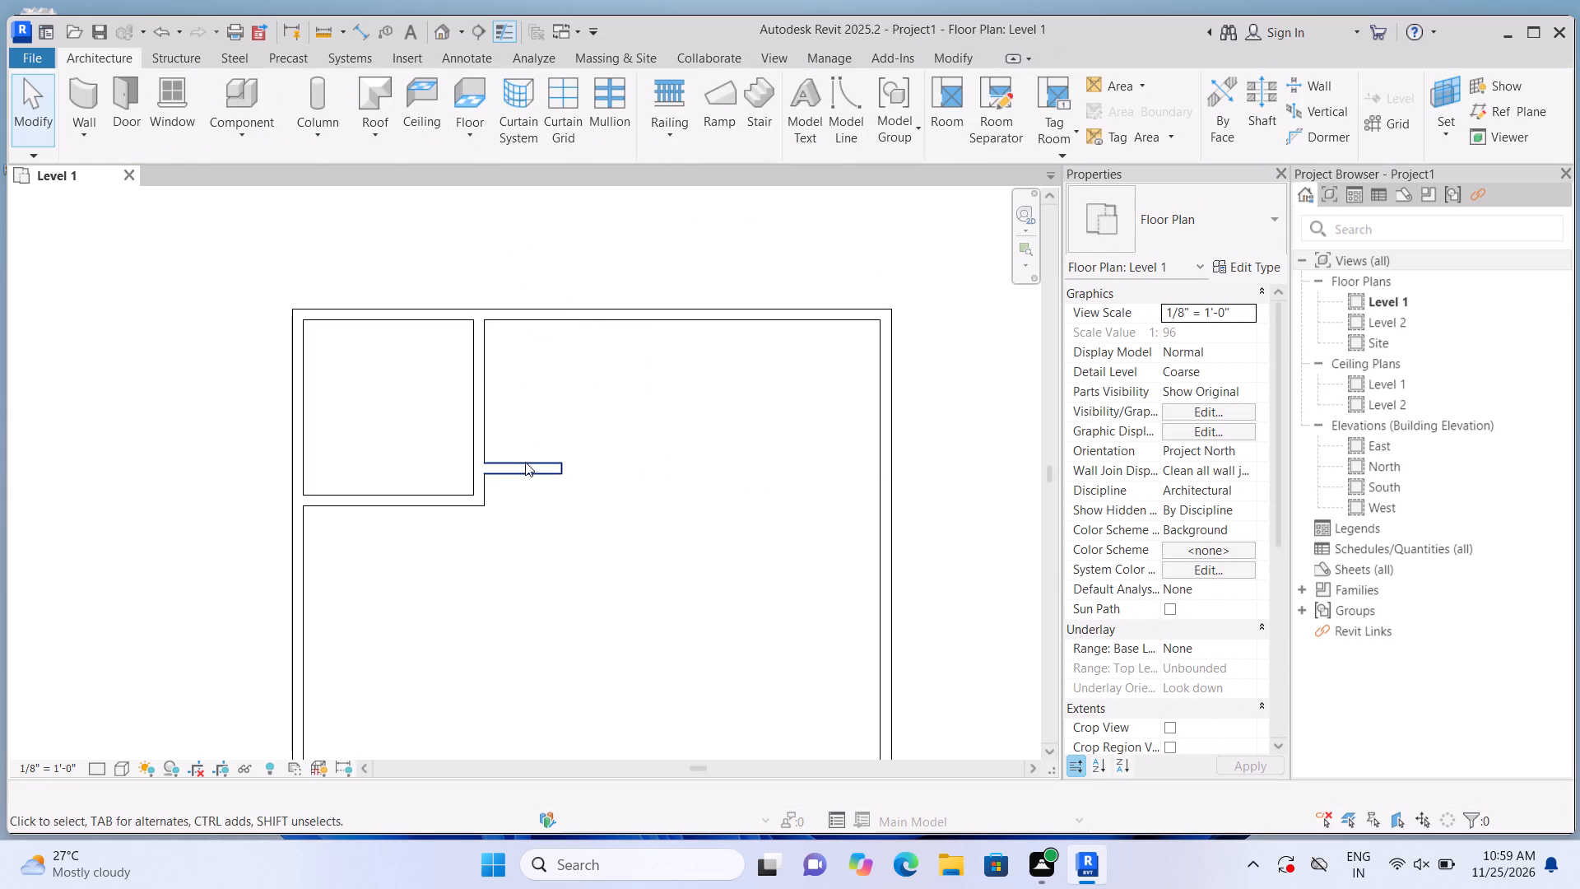
click(527, 463)
key(Delete)
click(476, 422)
key(Delete)
click(426, 497)
key(Delete)
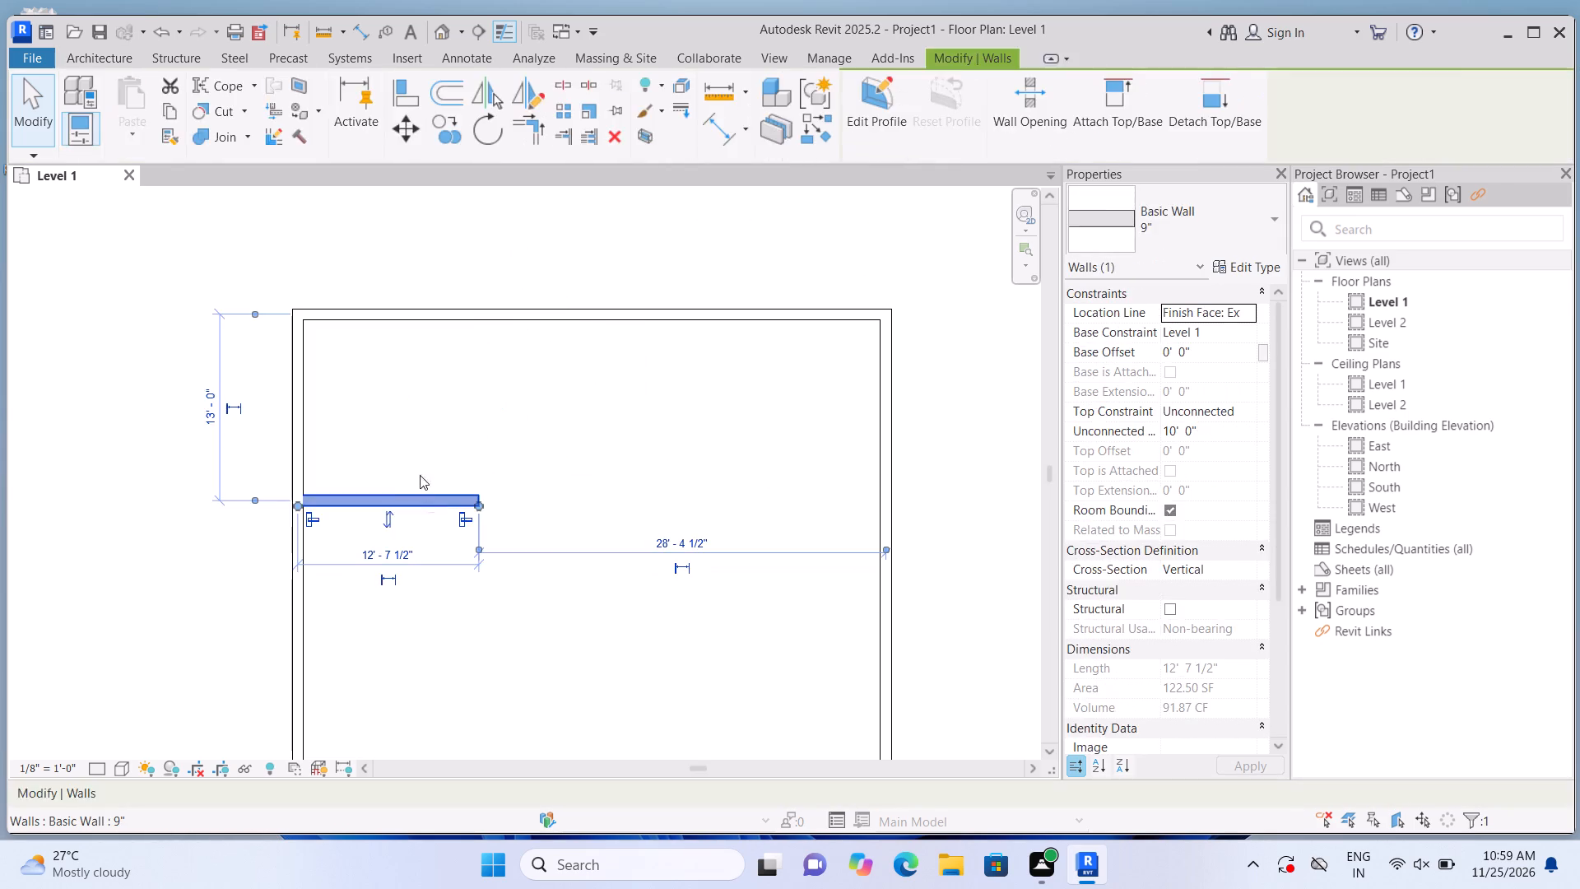
Start a 4.5" interior wall on the north exterior wall, 13' east of the west exterior wall.
click(79, 88)
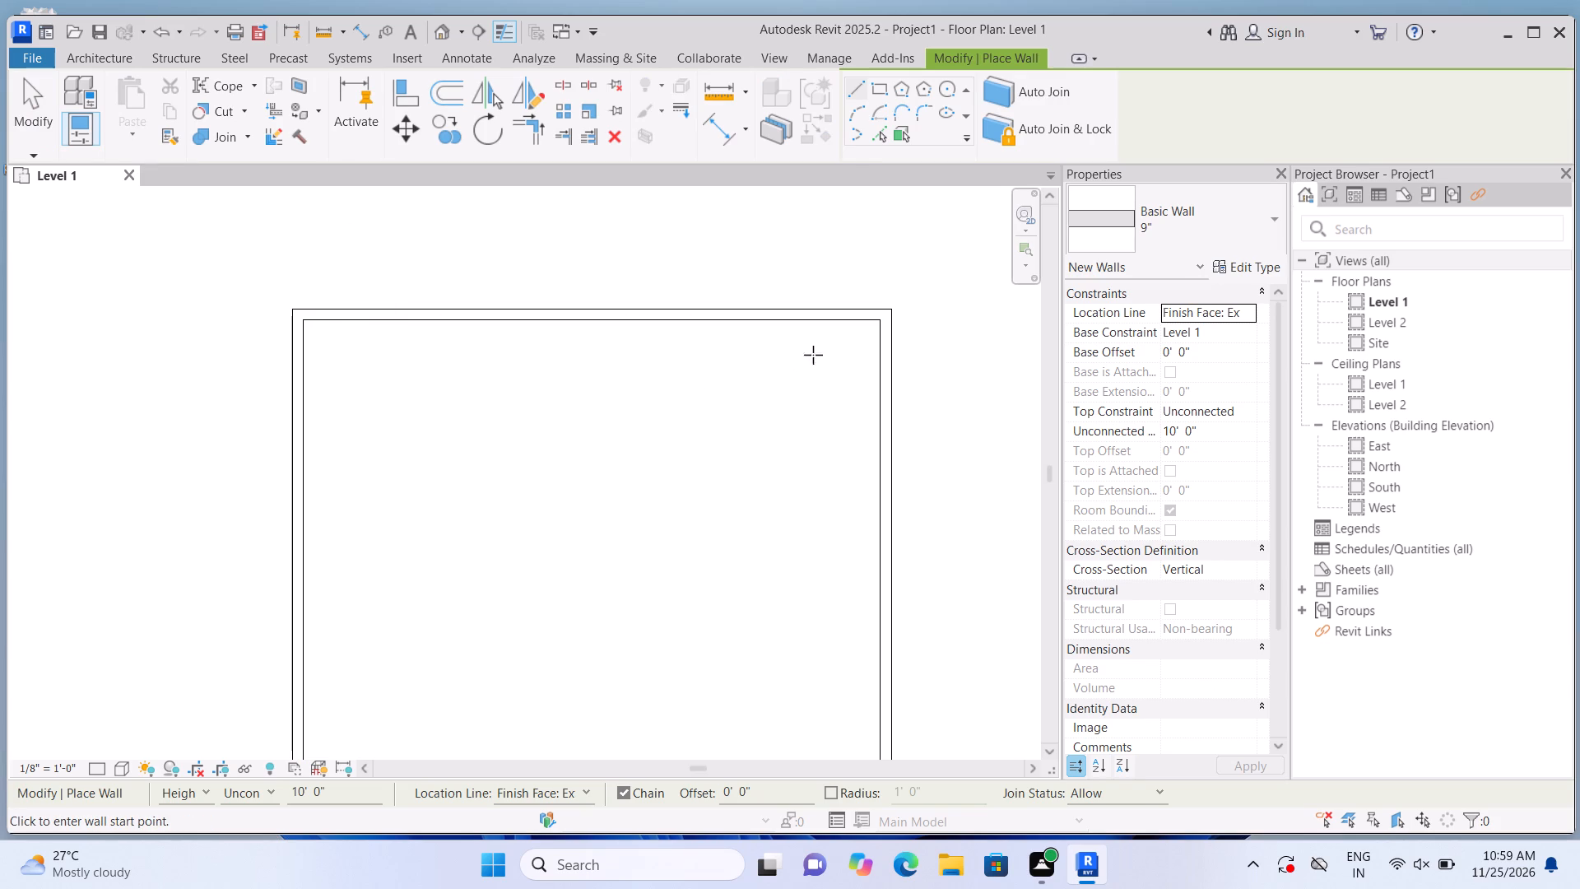
click(1262, 218)
scroll(1234, 351, up, 4)
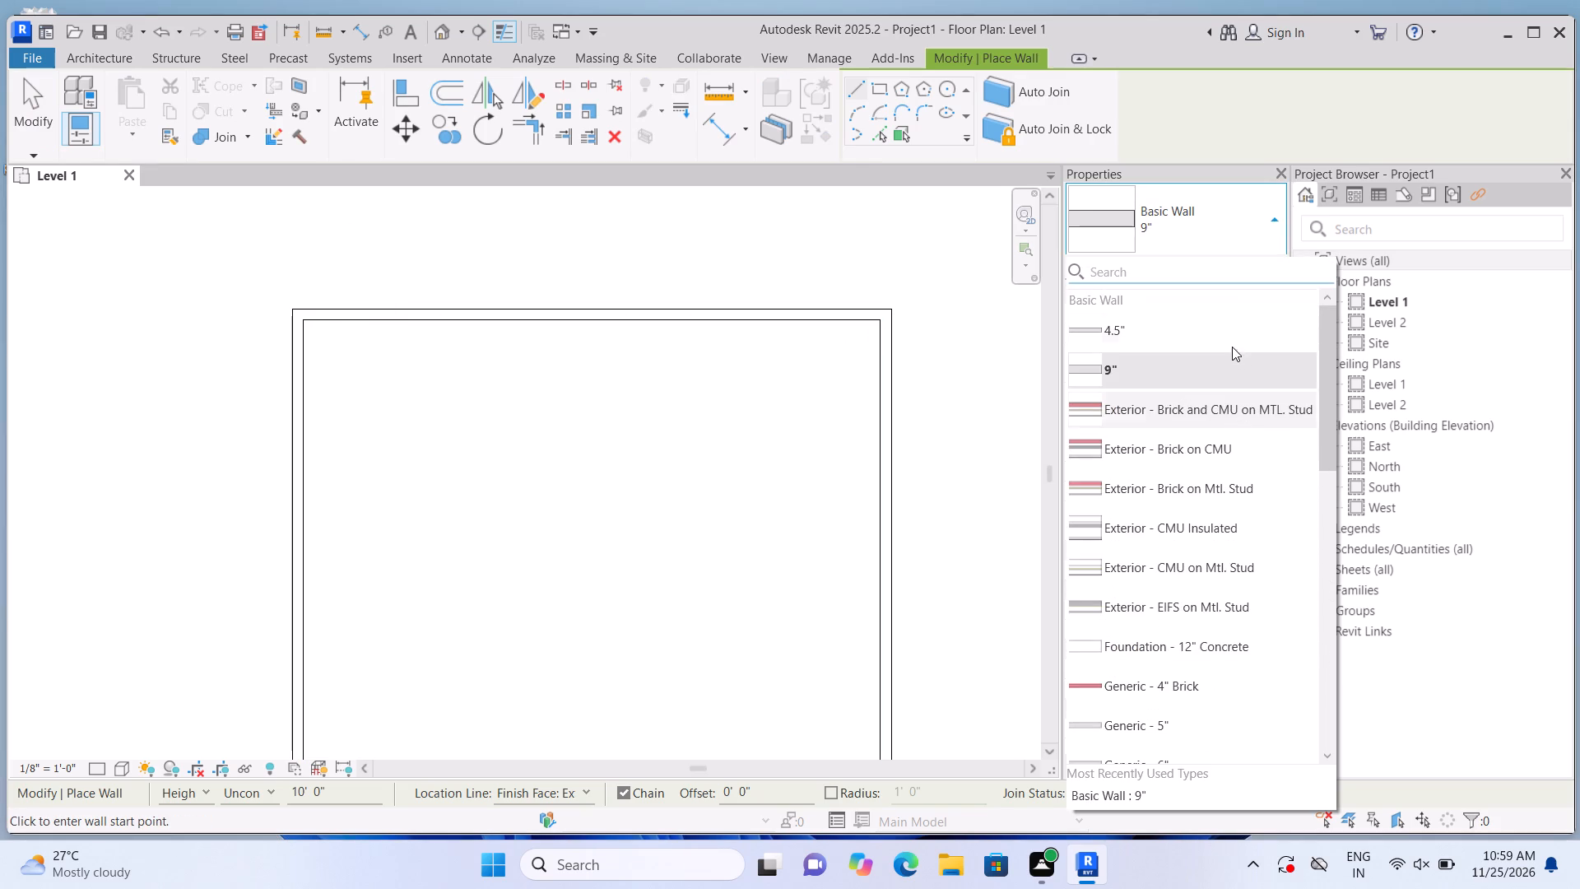
click(1230, 328)
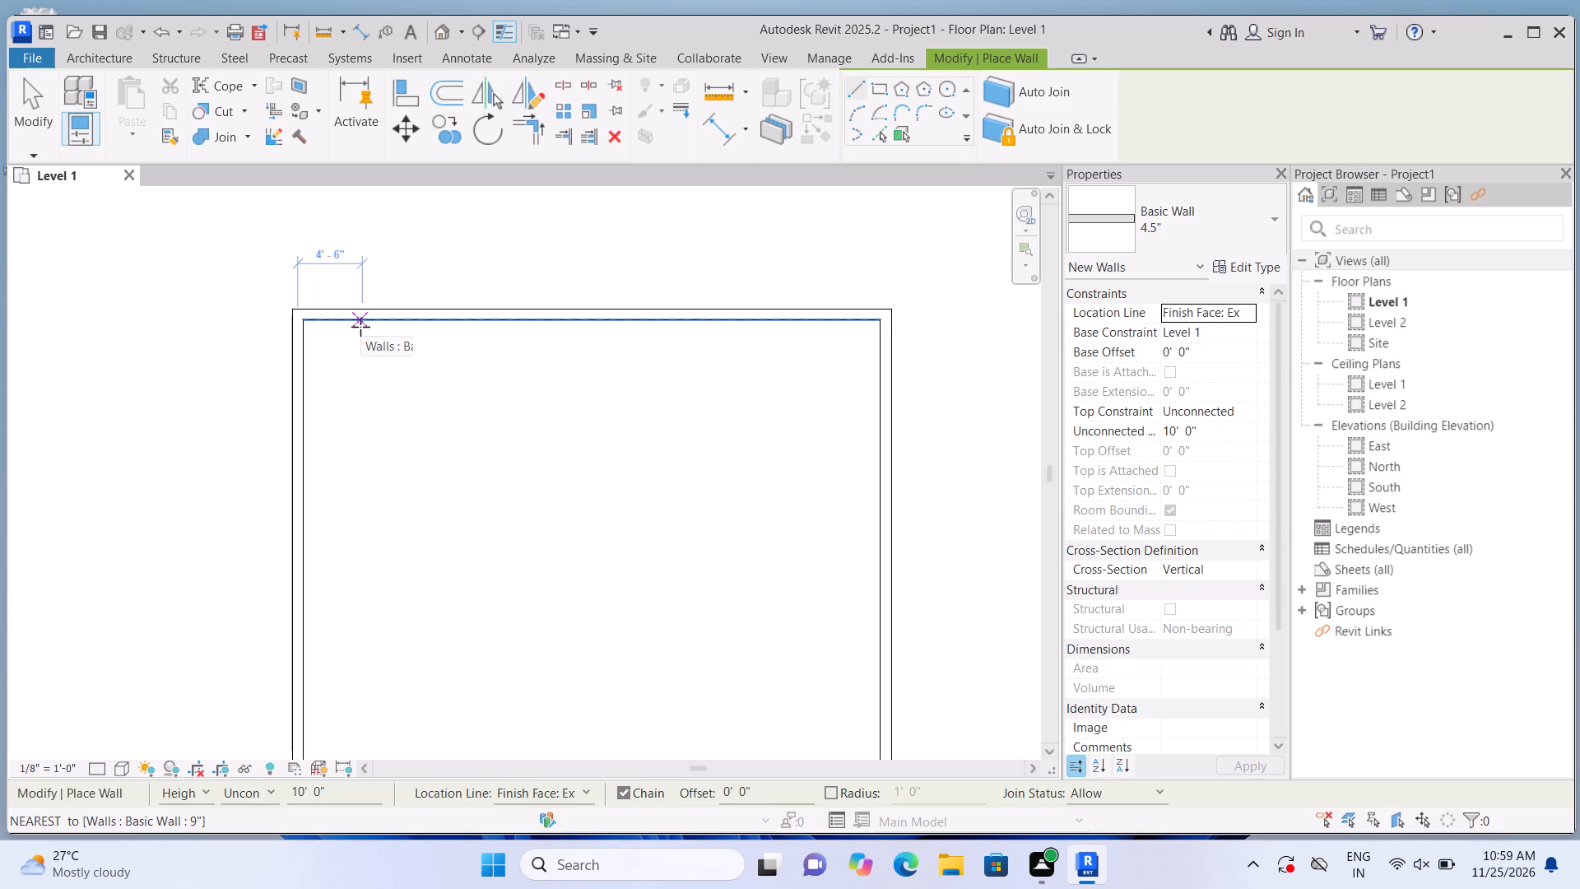
text(13')
key(Return)
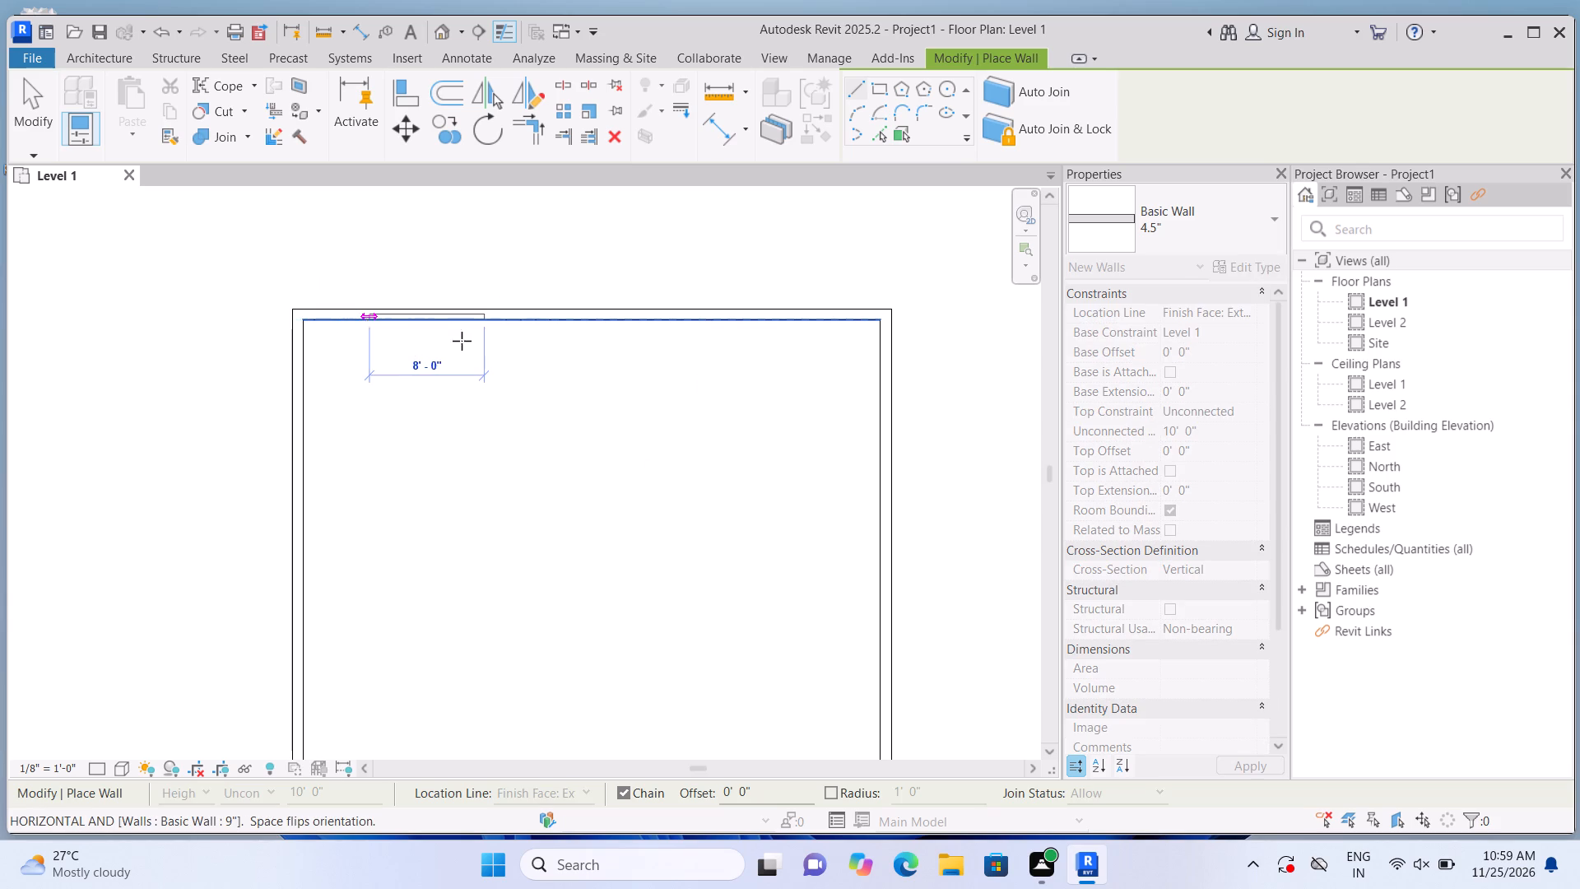
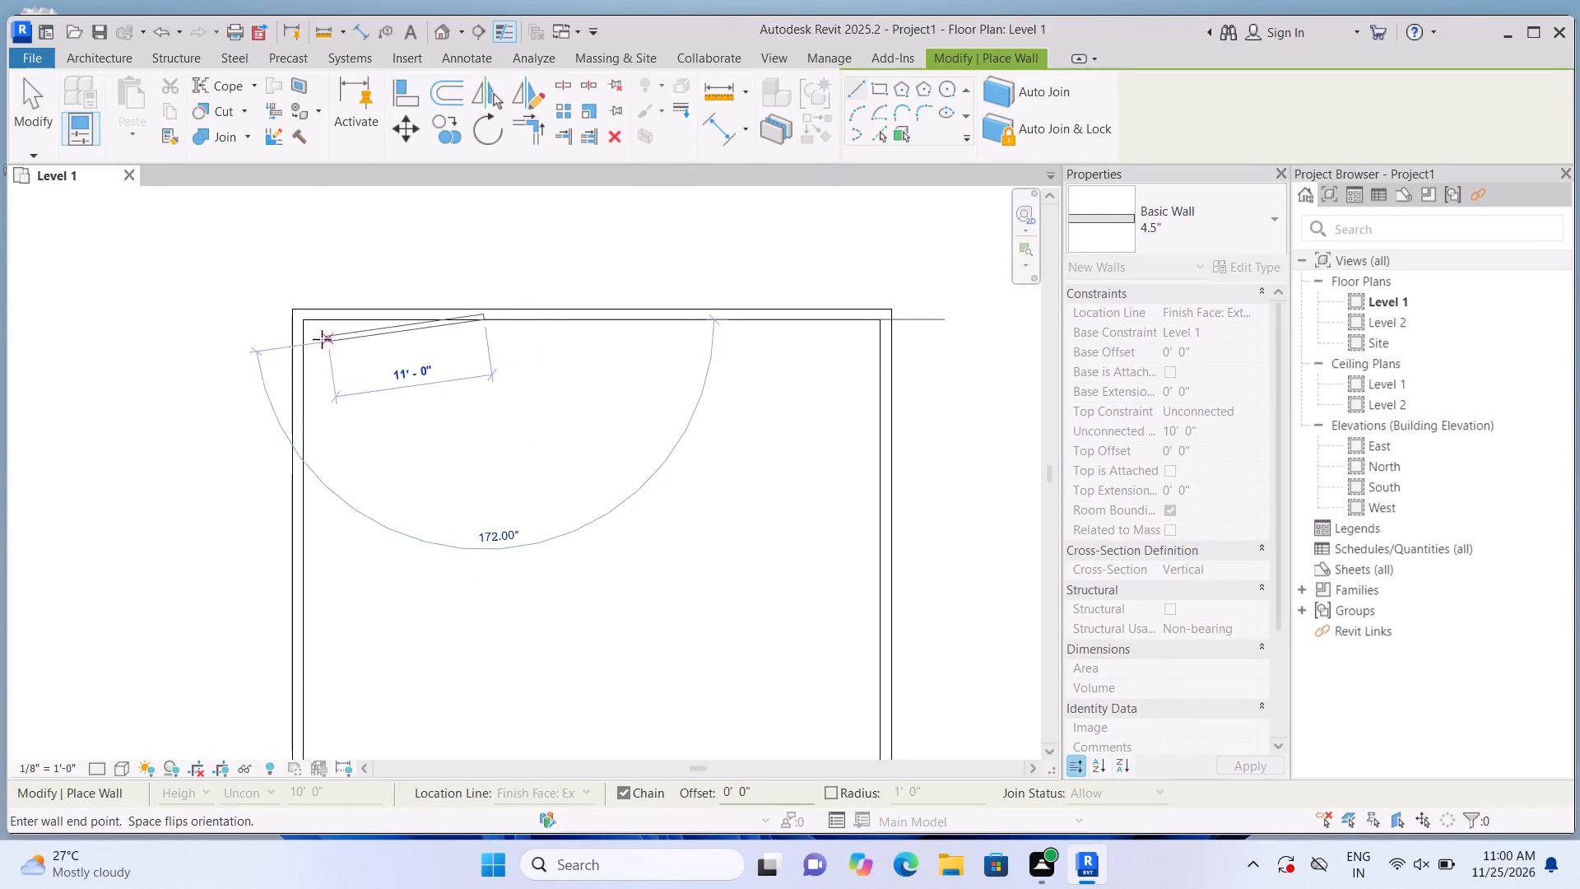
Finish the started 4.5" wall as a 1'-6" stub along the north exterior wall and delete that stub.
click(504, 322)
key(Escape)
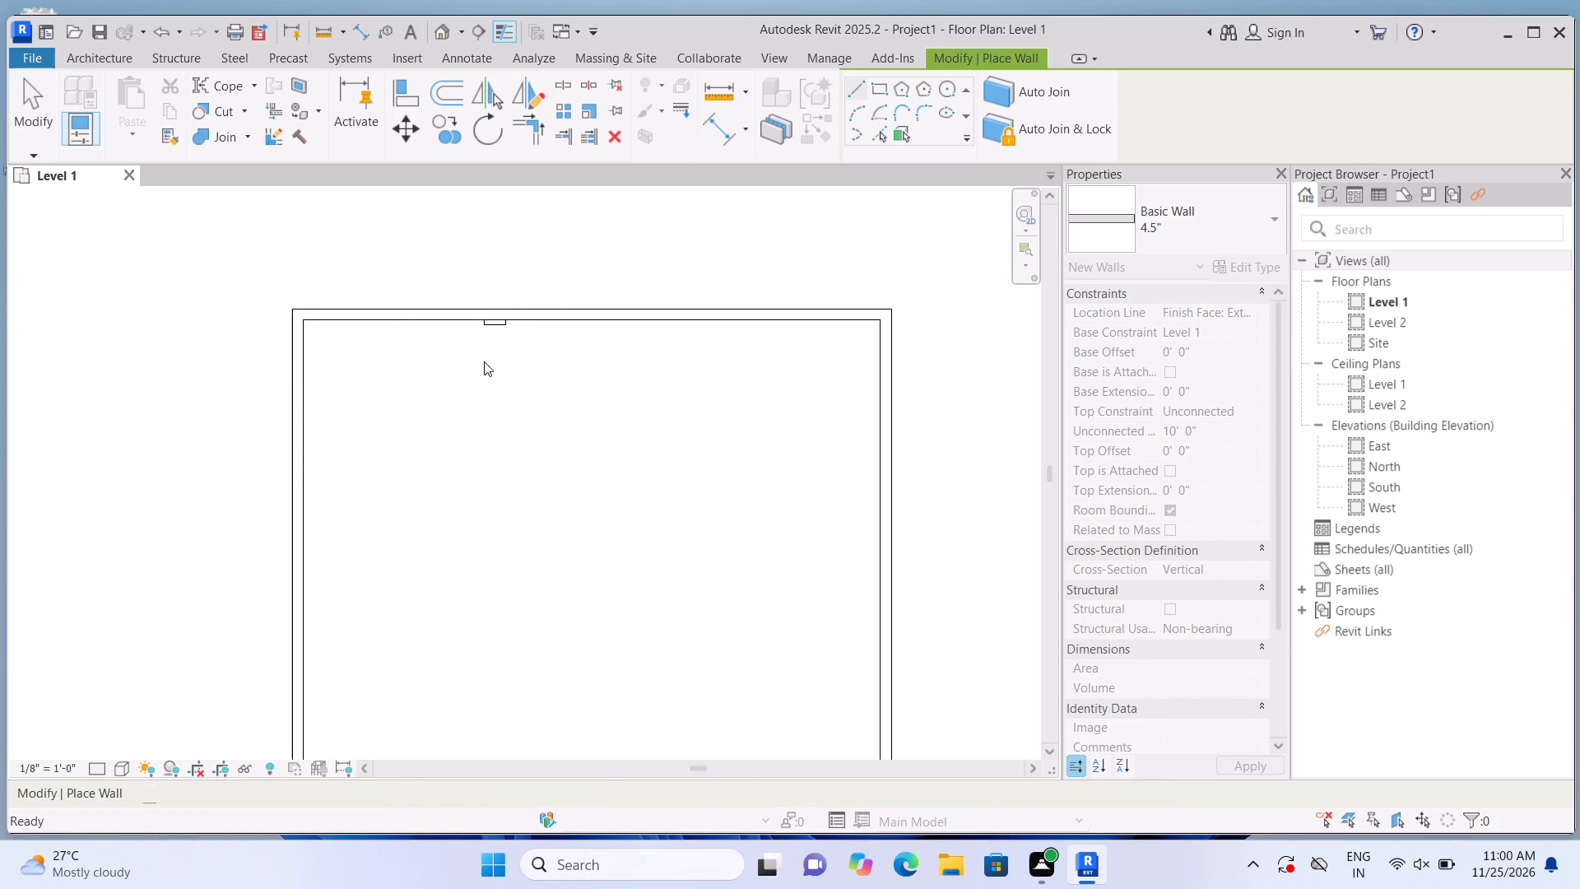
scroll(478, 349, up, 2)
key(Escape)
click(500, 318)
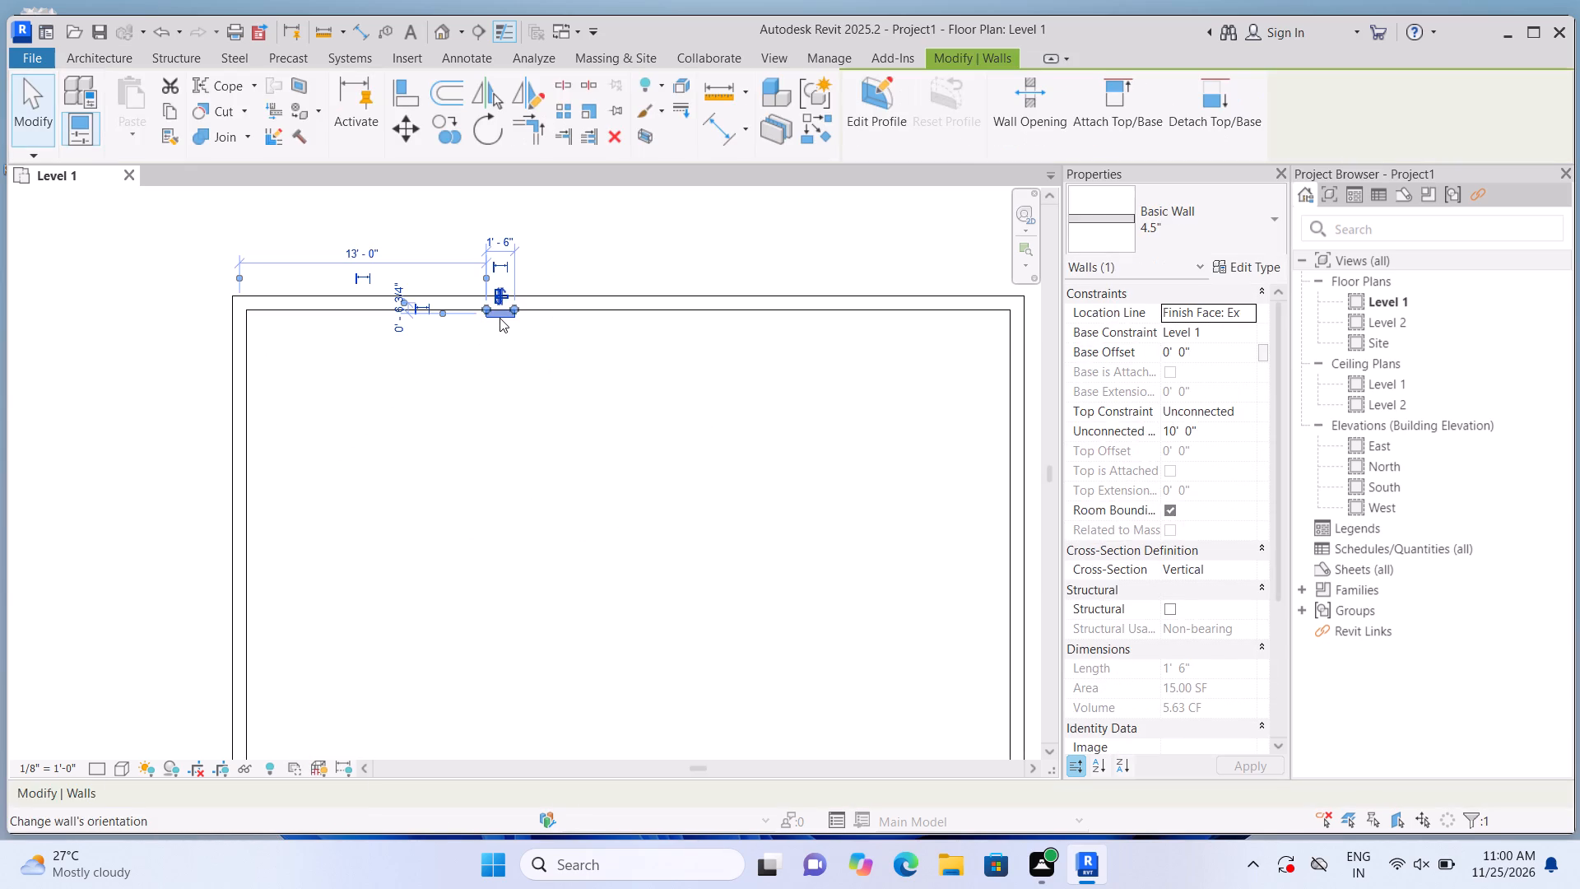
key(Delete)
Draw a 4.5" wall starting 13' east along the north exterior wall, running 13' south, and close it west to the west exterior wall.
click(92, 97)
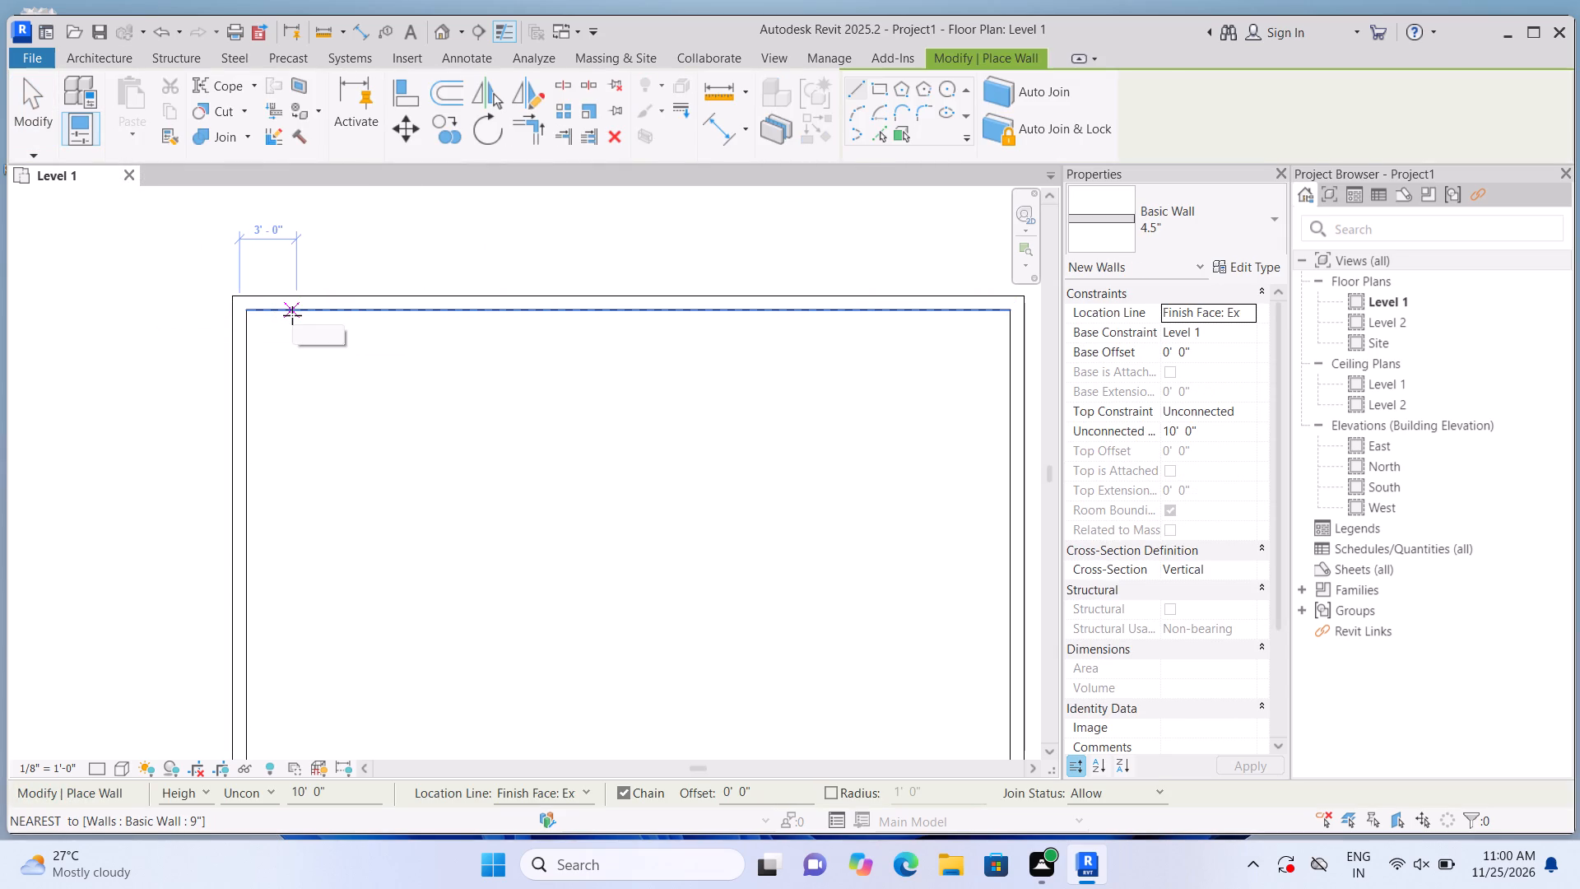
text(13)
key(apostrophe)
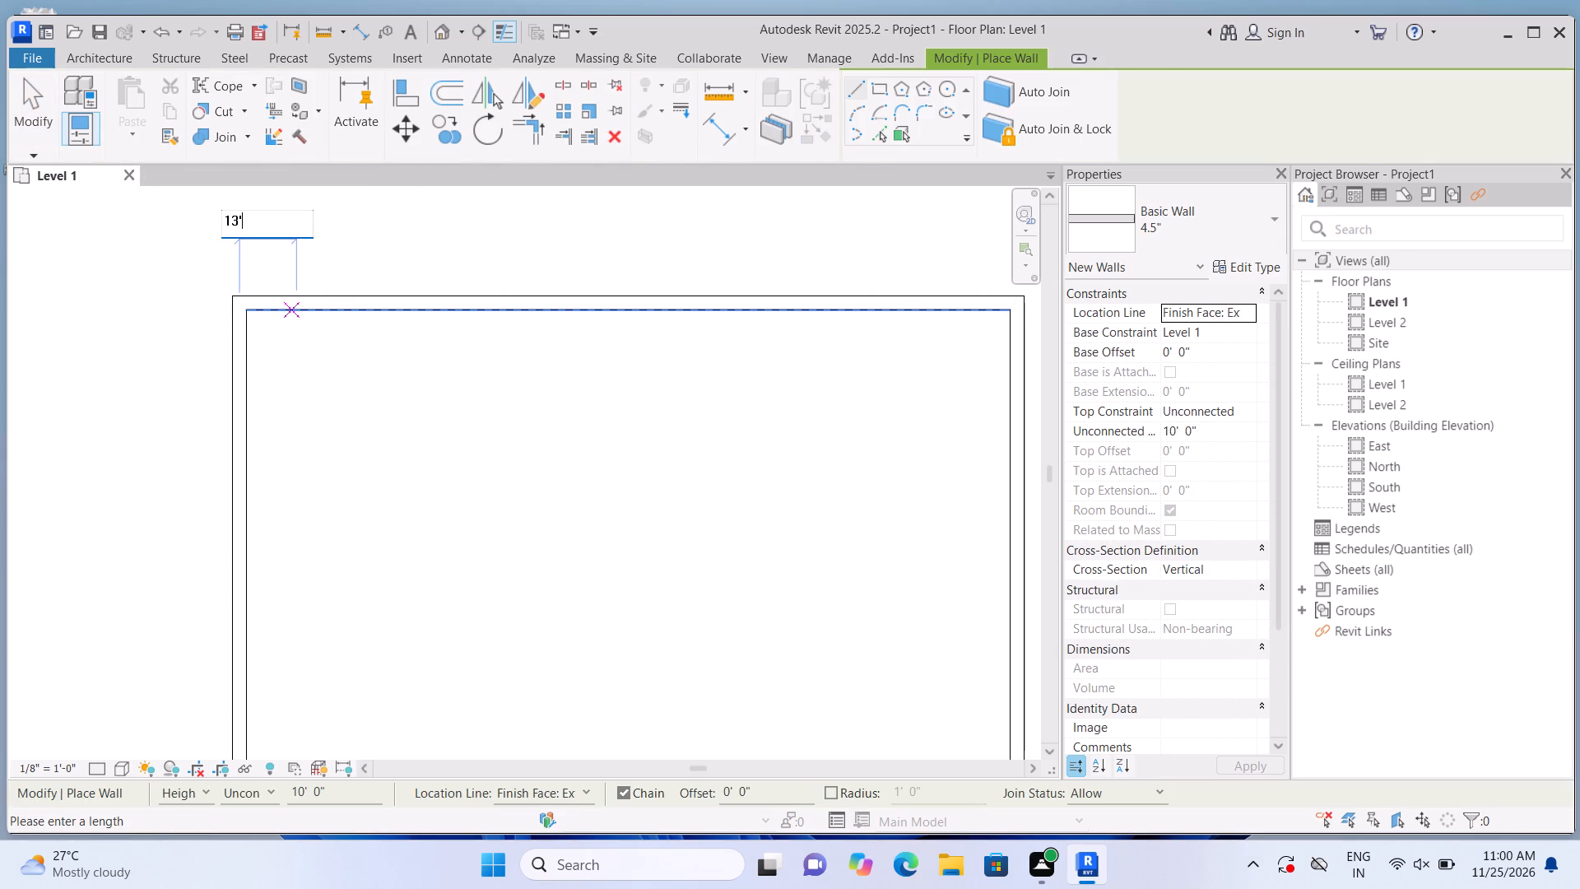
key(Return)
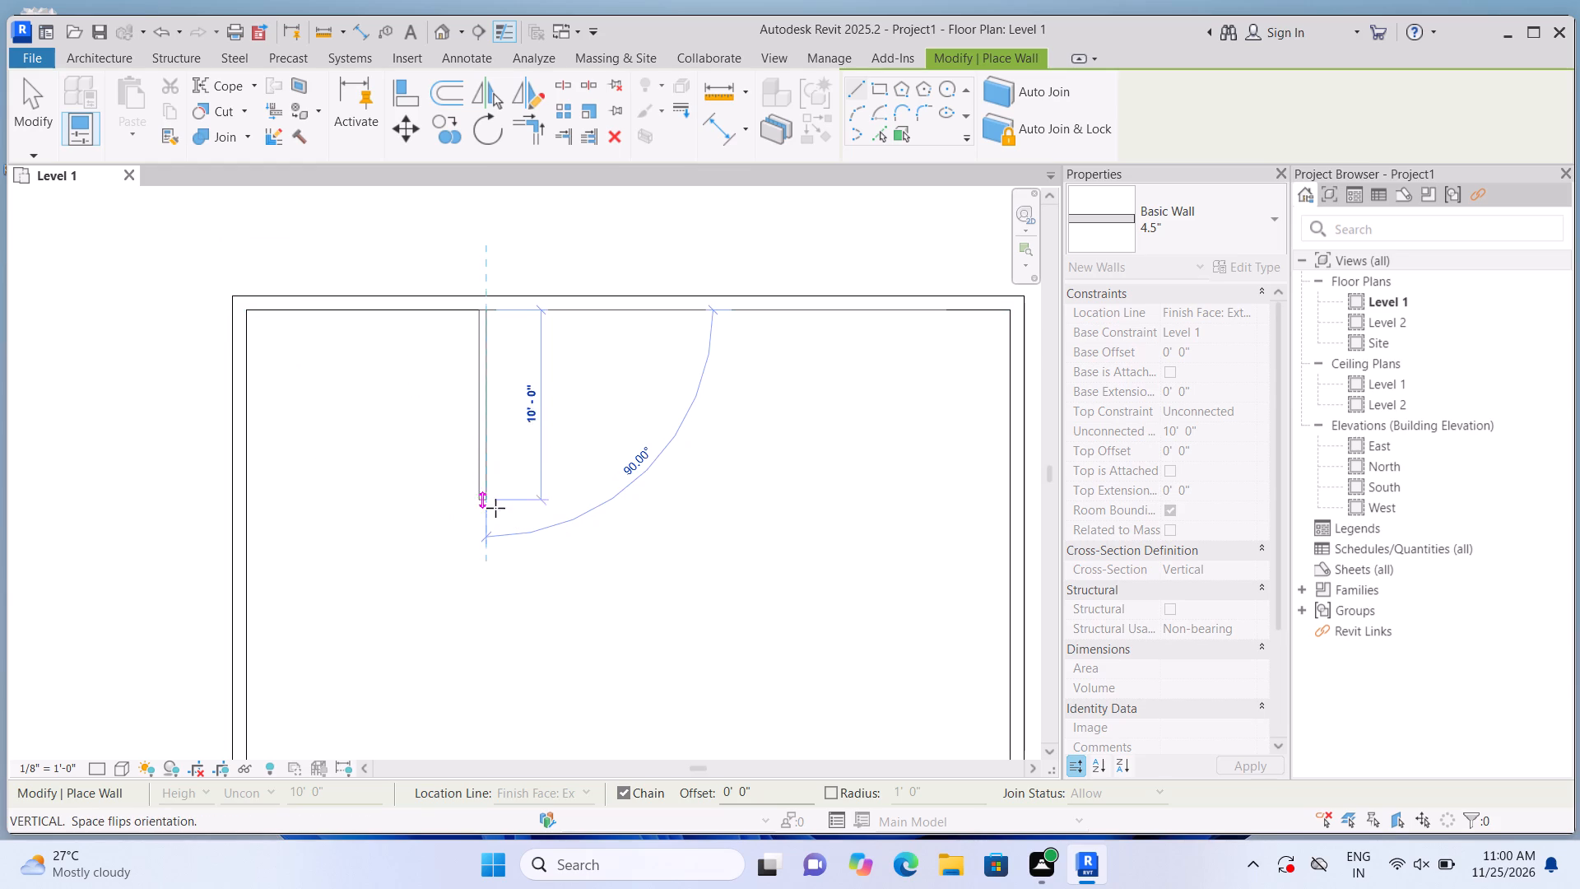
text(13')
key(Return)
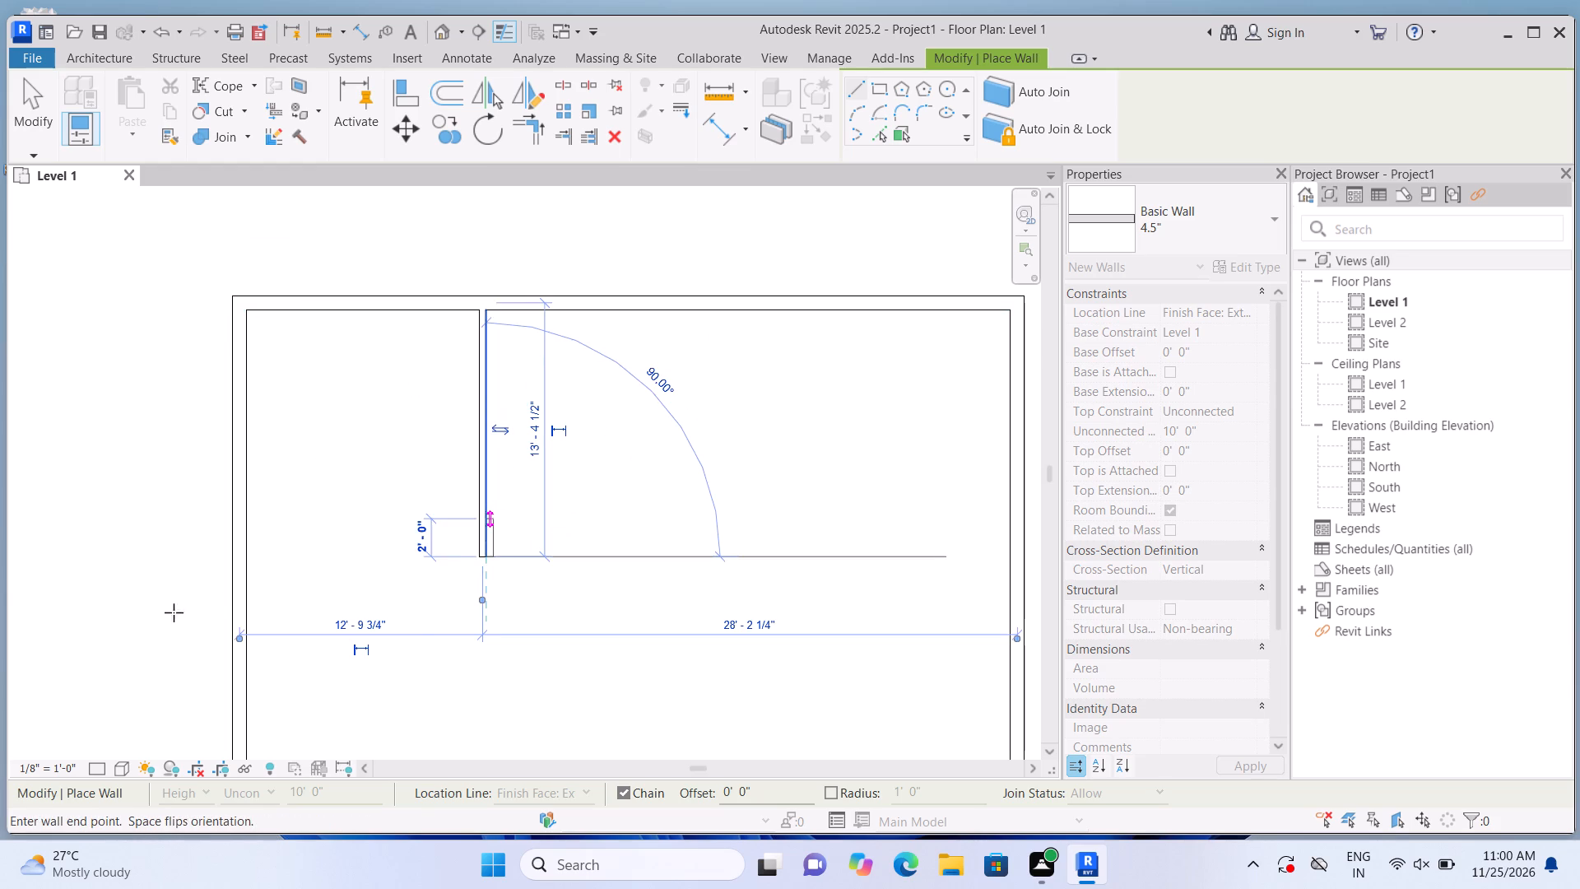
click(250, 558)
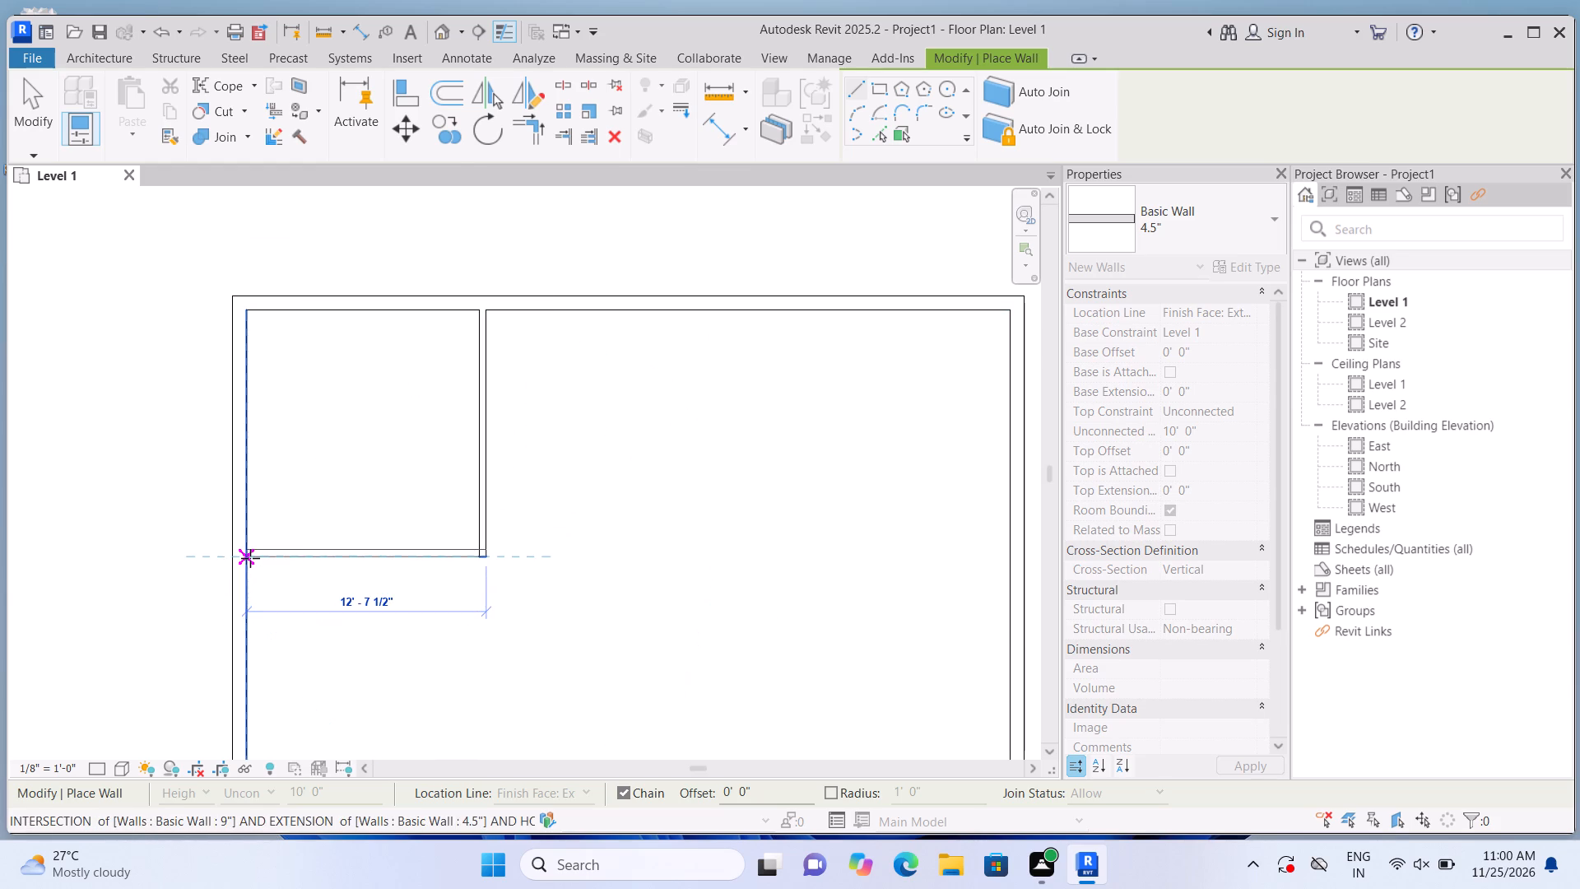
key(Escape)
scroll(486, 324, up, 1)
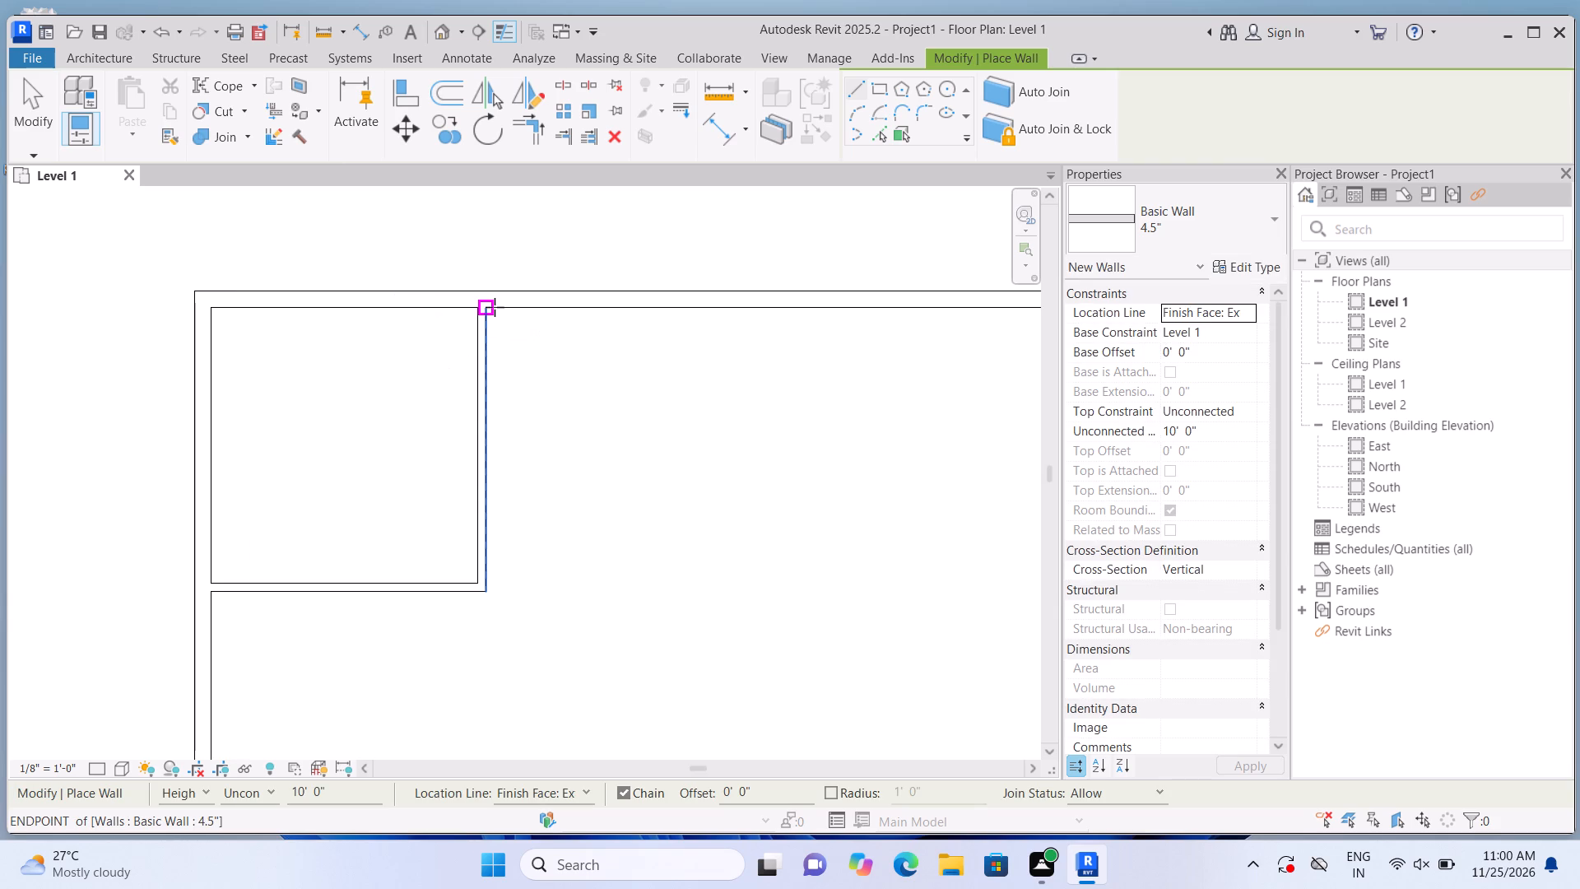
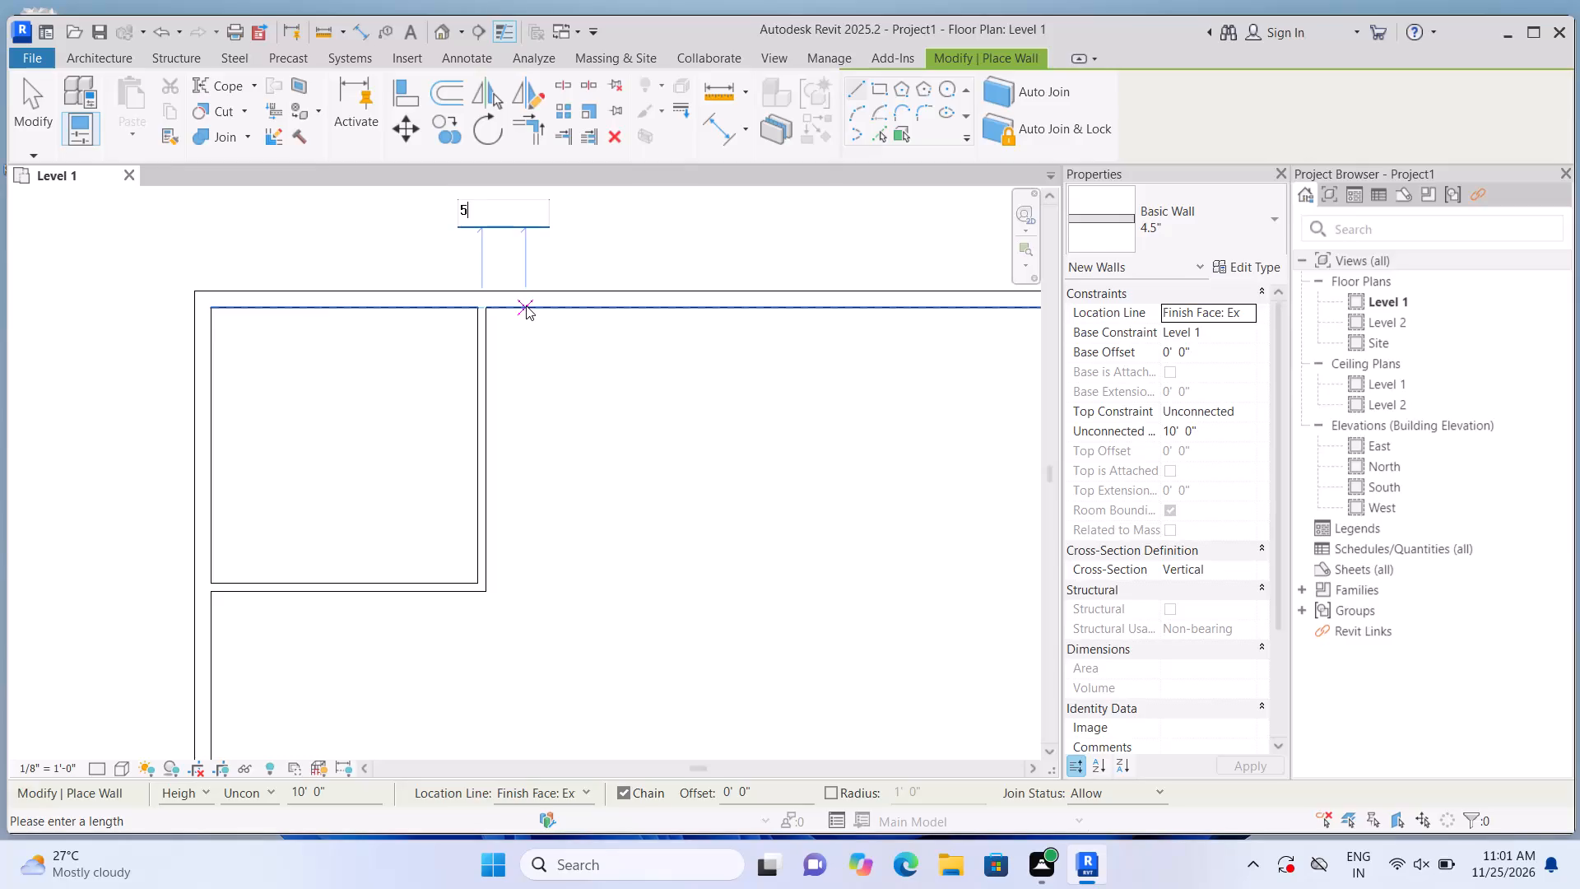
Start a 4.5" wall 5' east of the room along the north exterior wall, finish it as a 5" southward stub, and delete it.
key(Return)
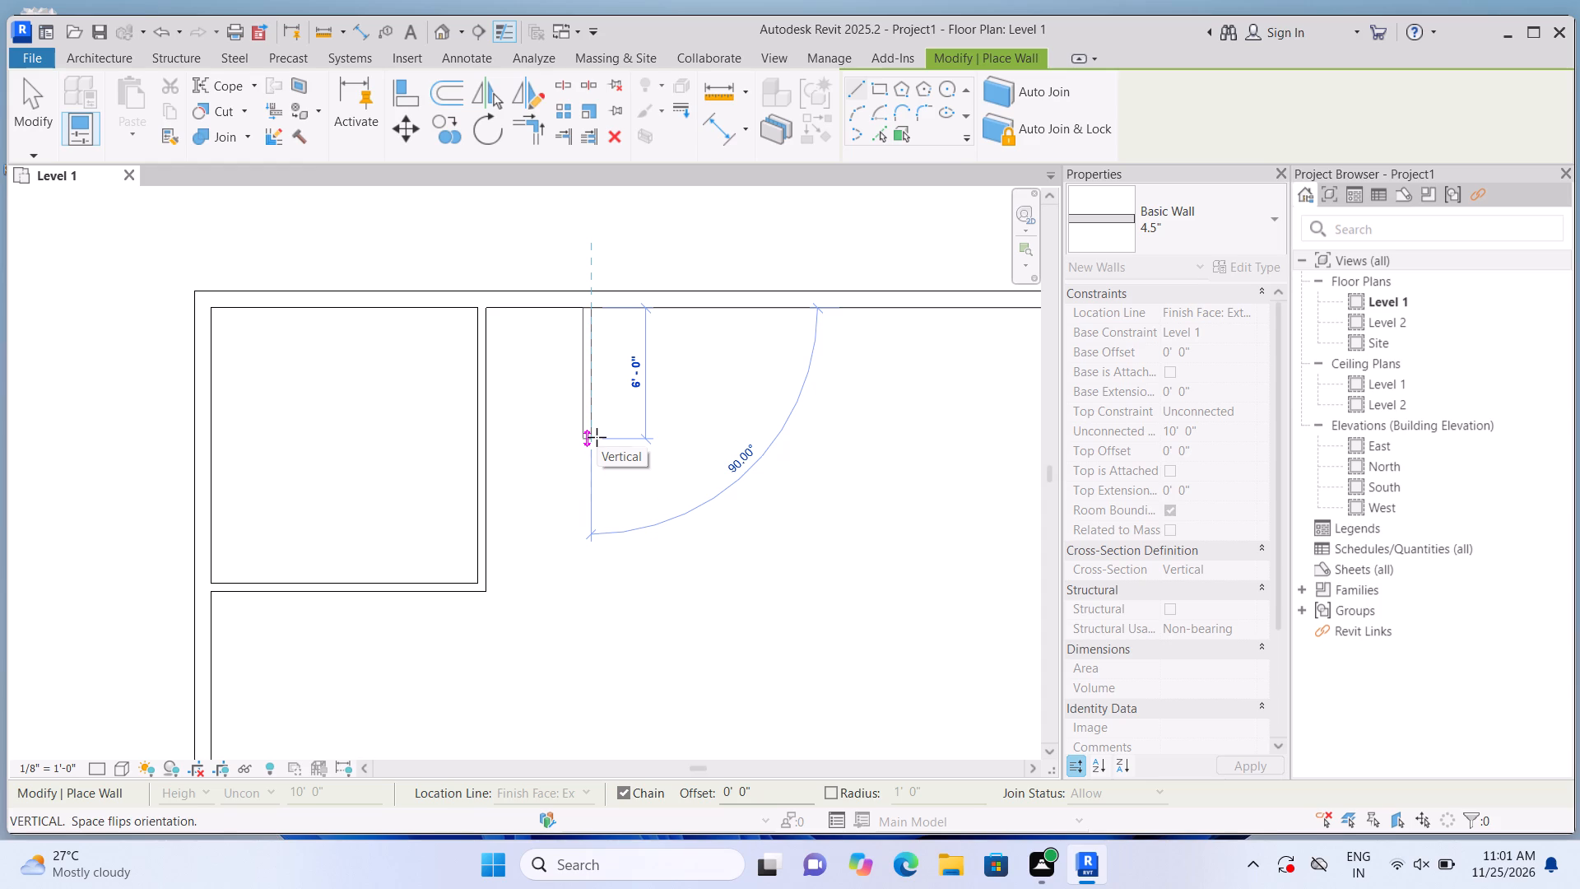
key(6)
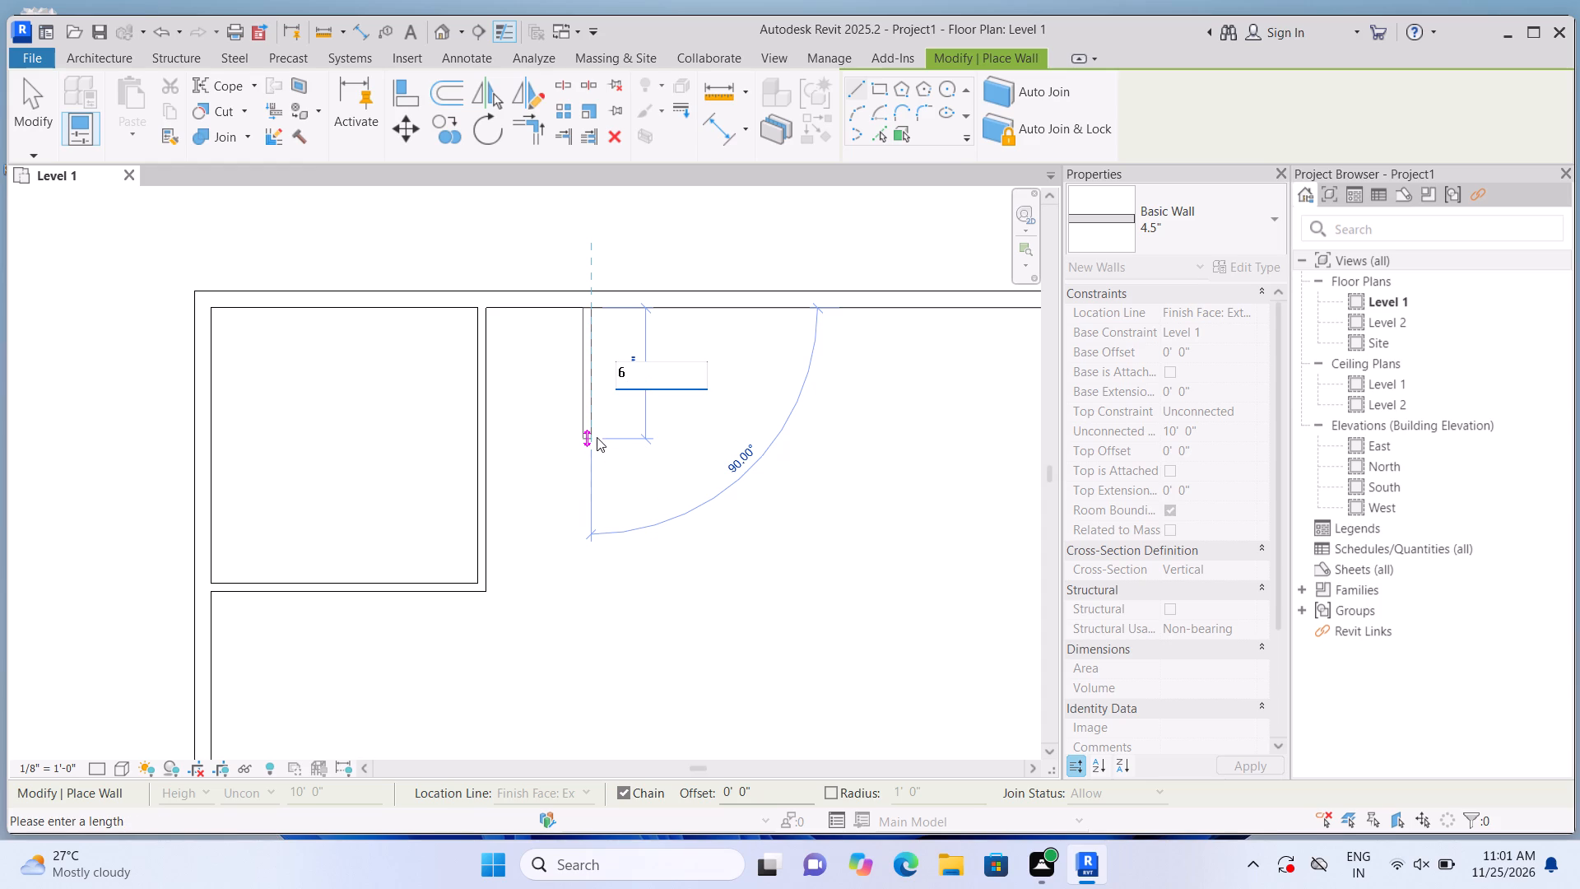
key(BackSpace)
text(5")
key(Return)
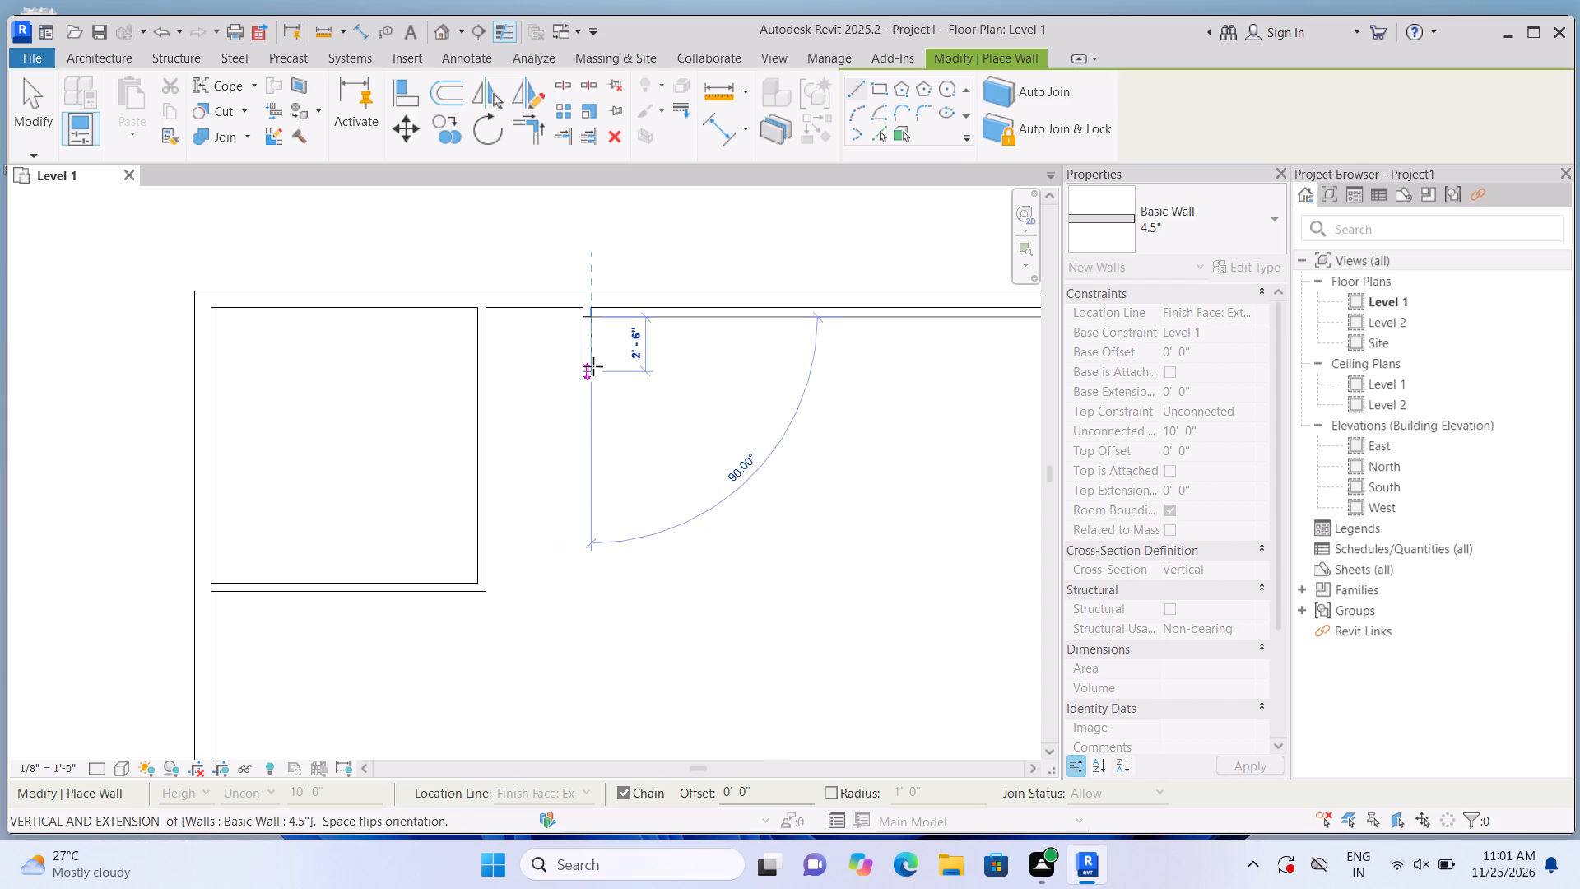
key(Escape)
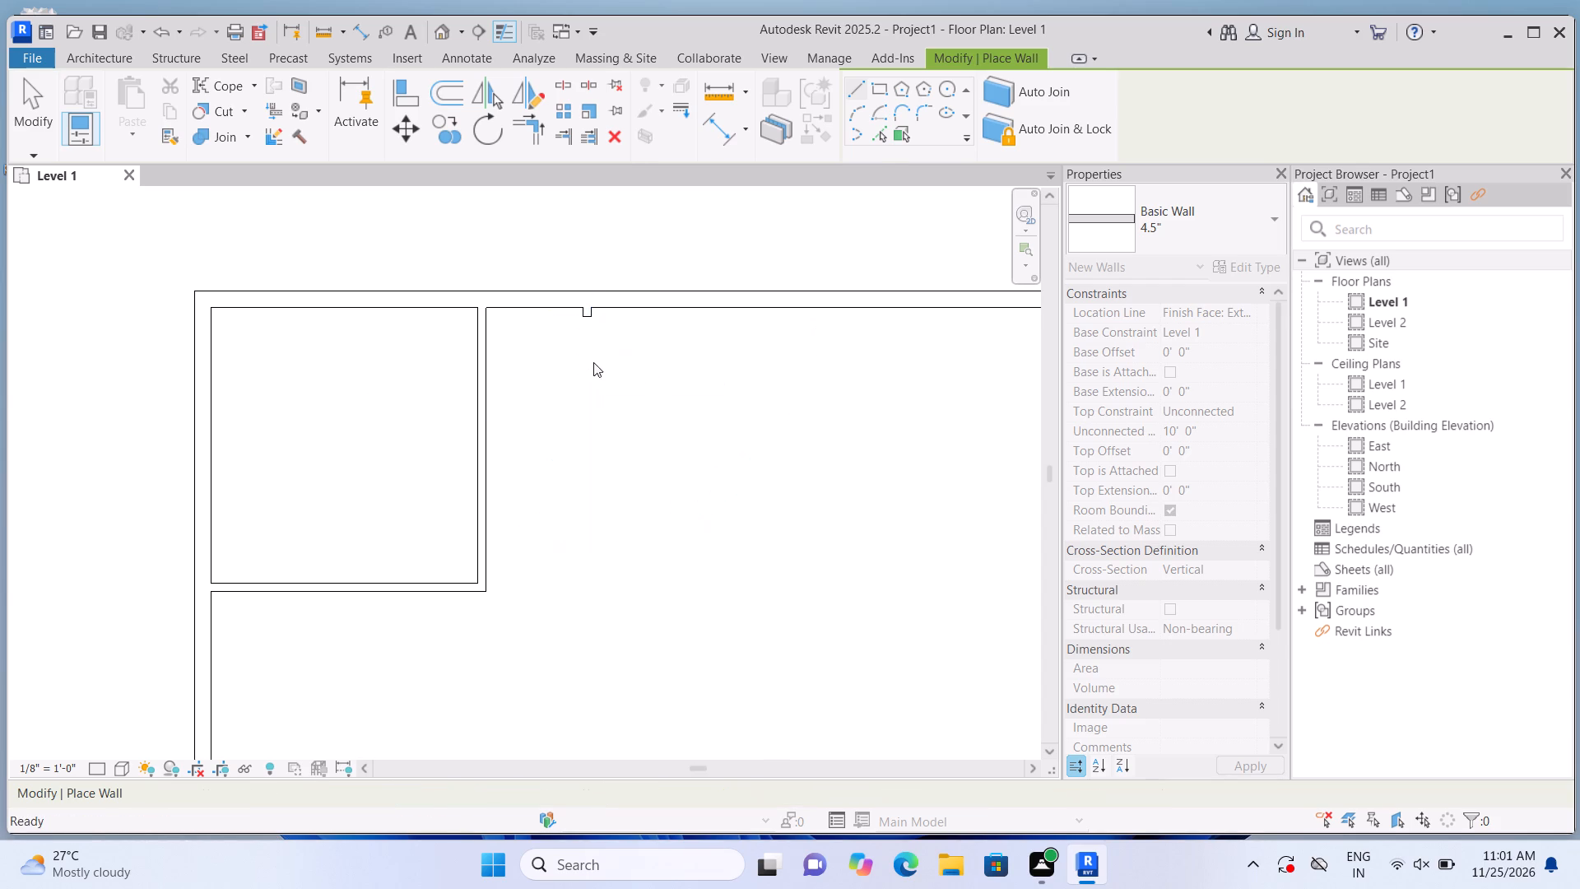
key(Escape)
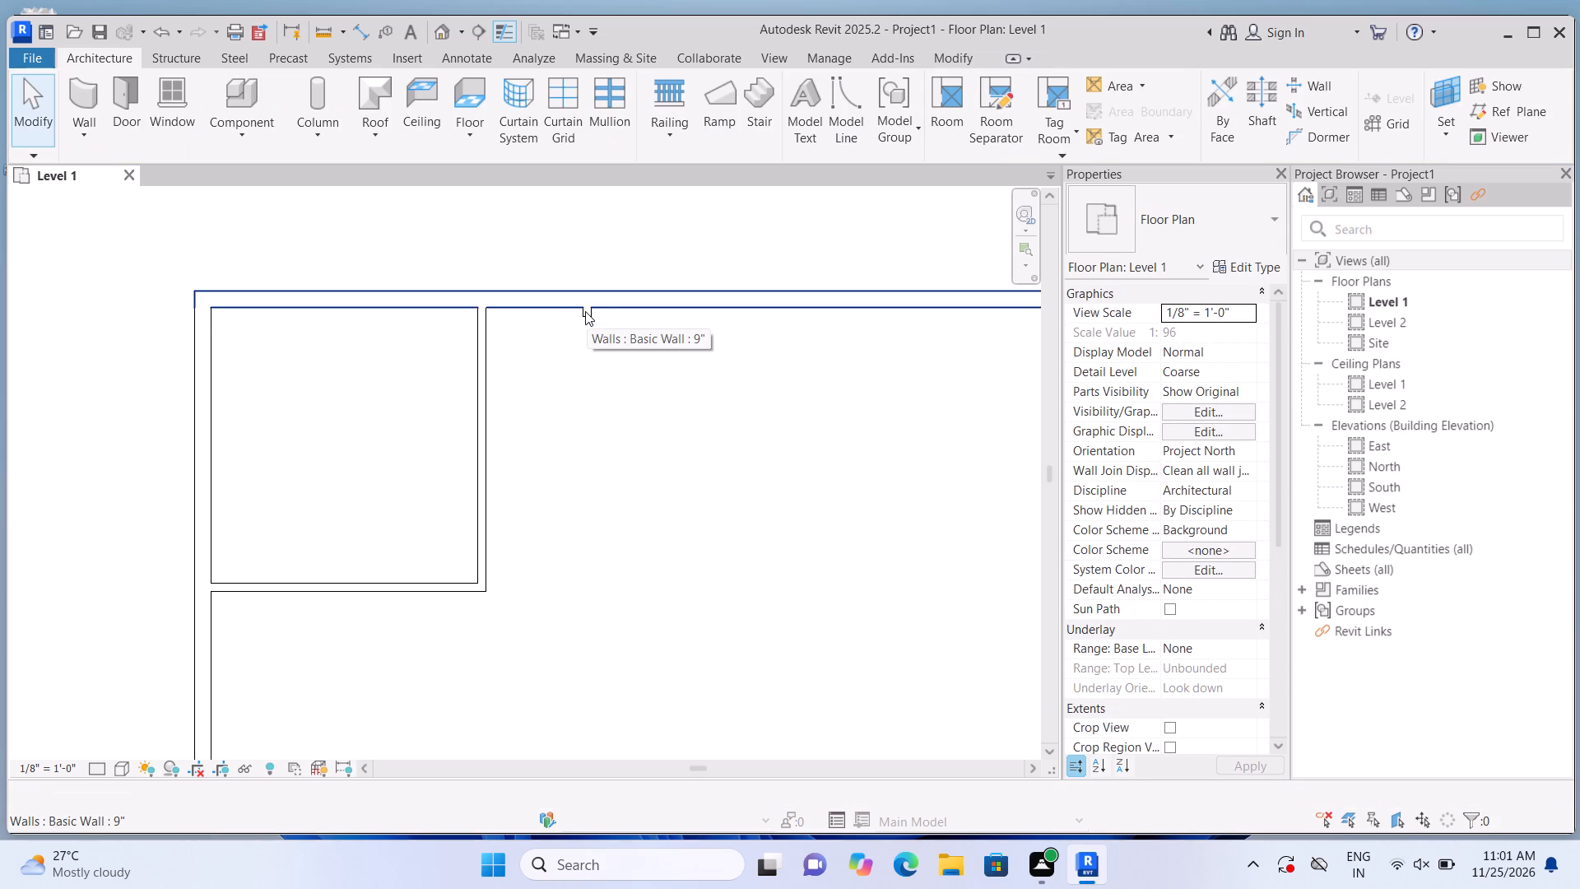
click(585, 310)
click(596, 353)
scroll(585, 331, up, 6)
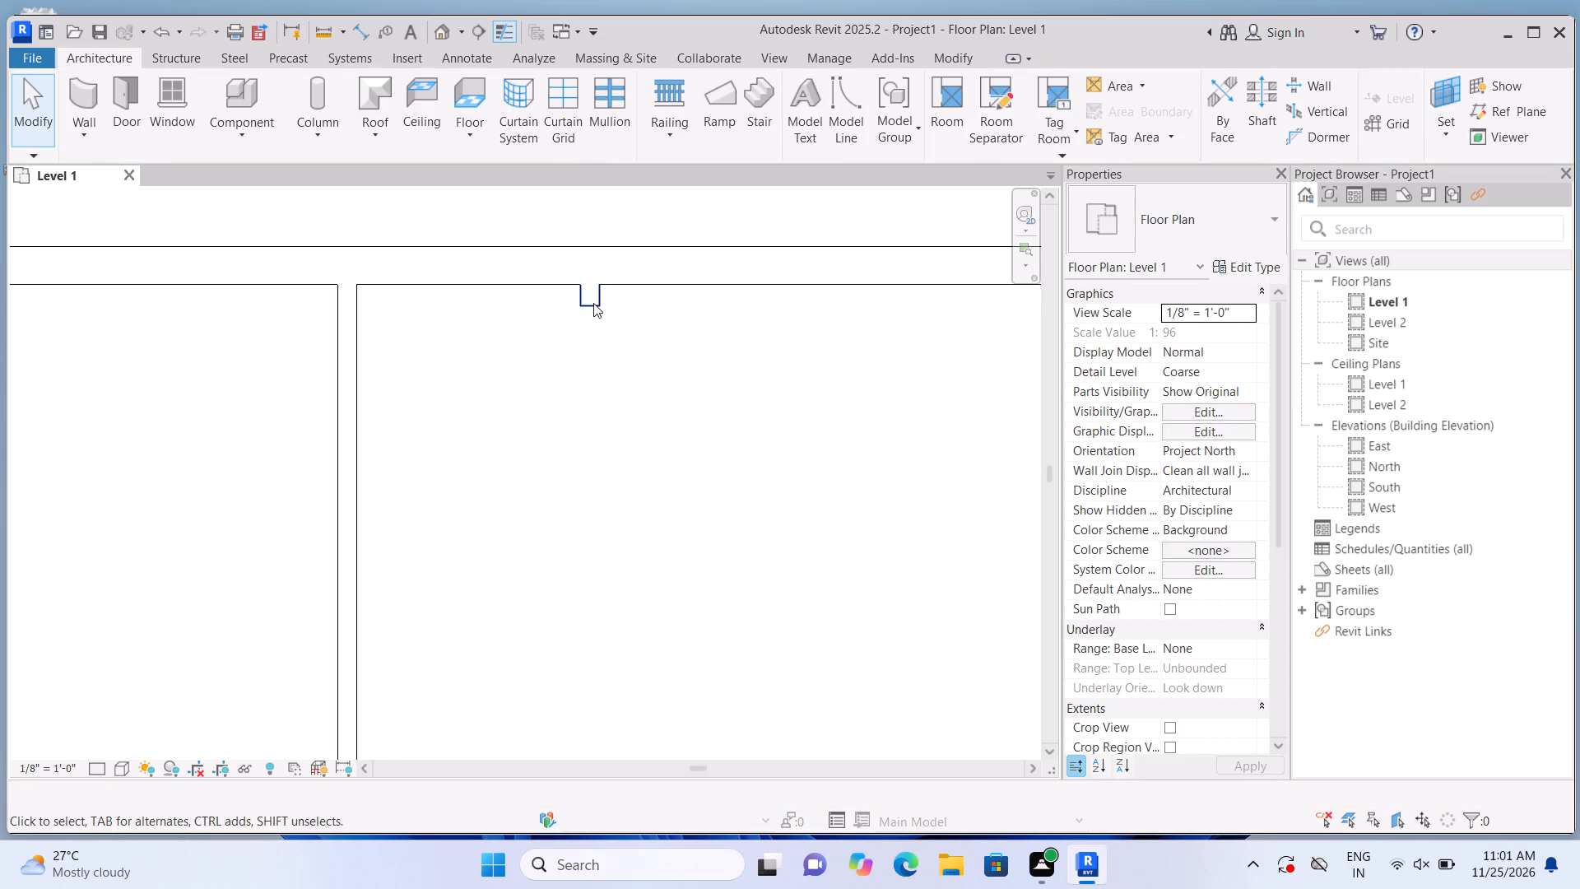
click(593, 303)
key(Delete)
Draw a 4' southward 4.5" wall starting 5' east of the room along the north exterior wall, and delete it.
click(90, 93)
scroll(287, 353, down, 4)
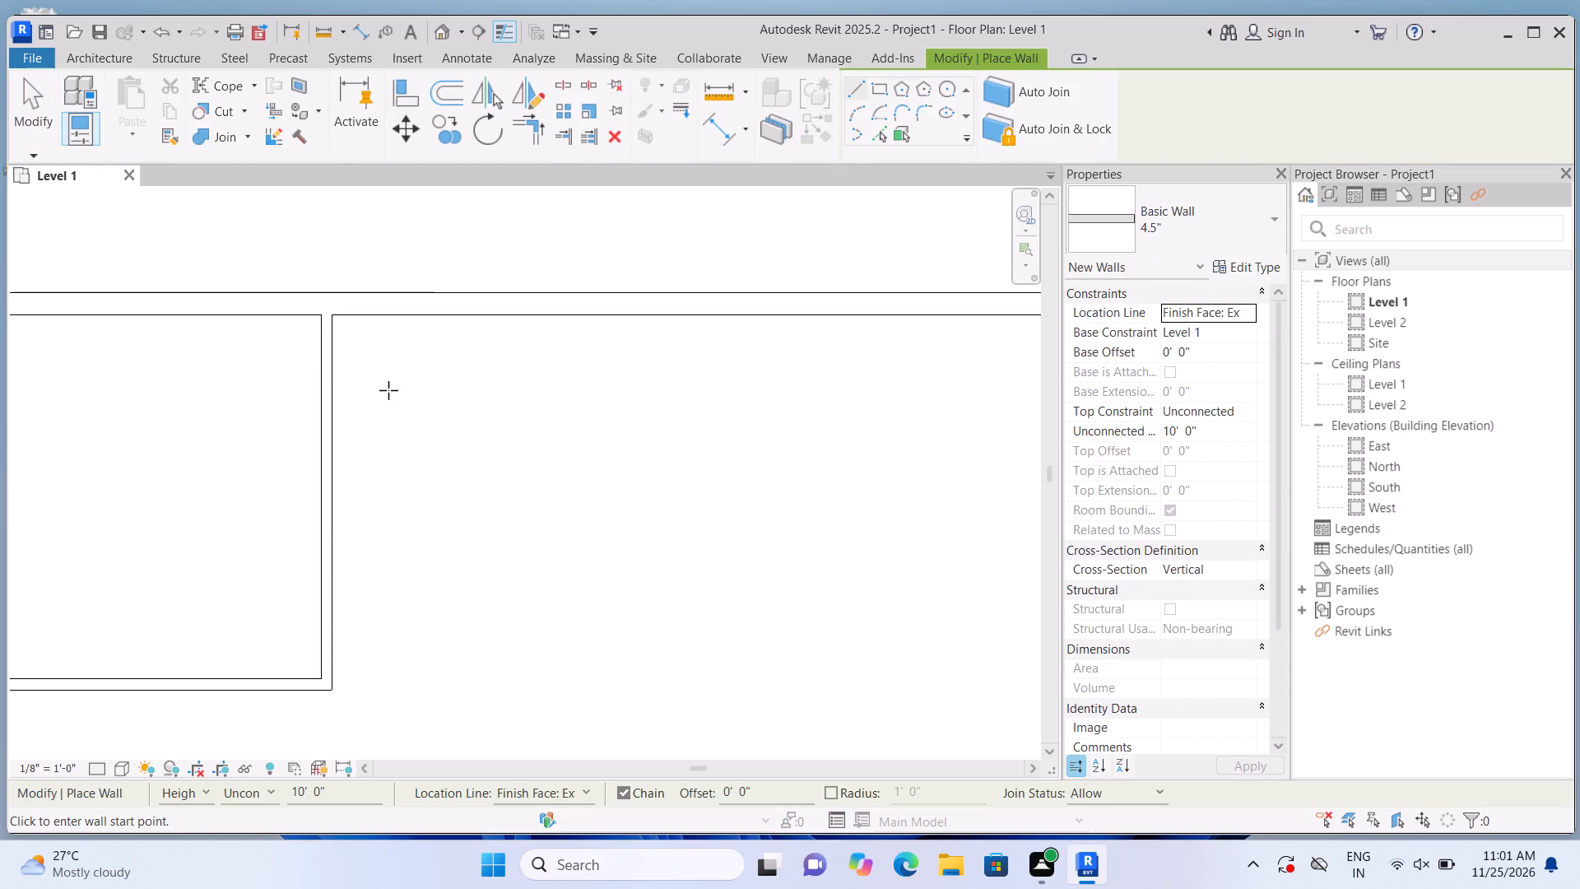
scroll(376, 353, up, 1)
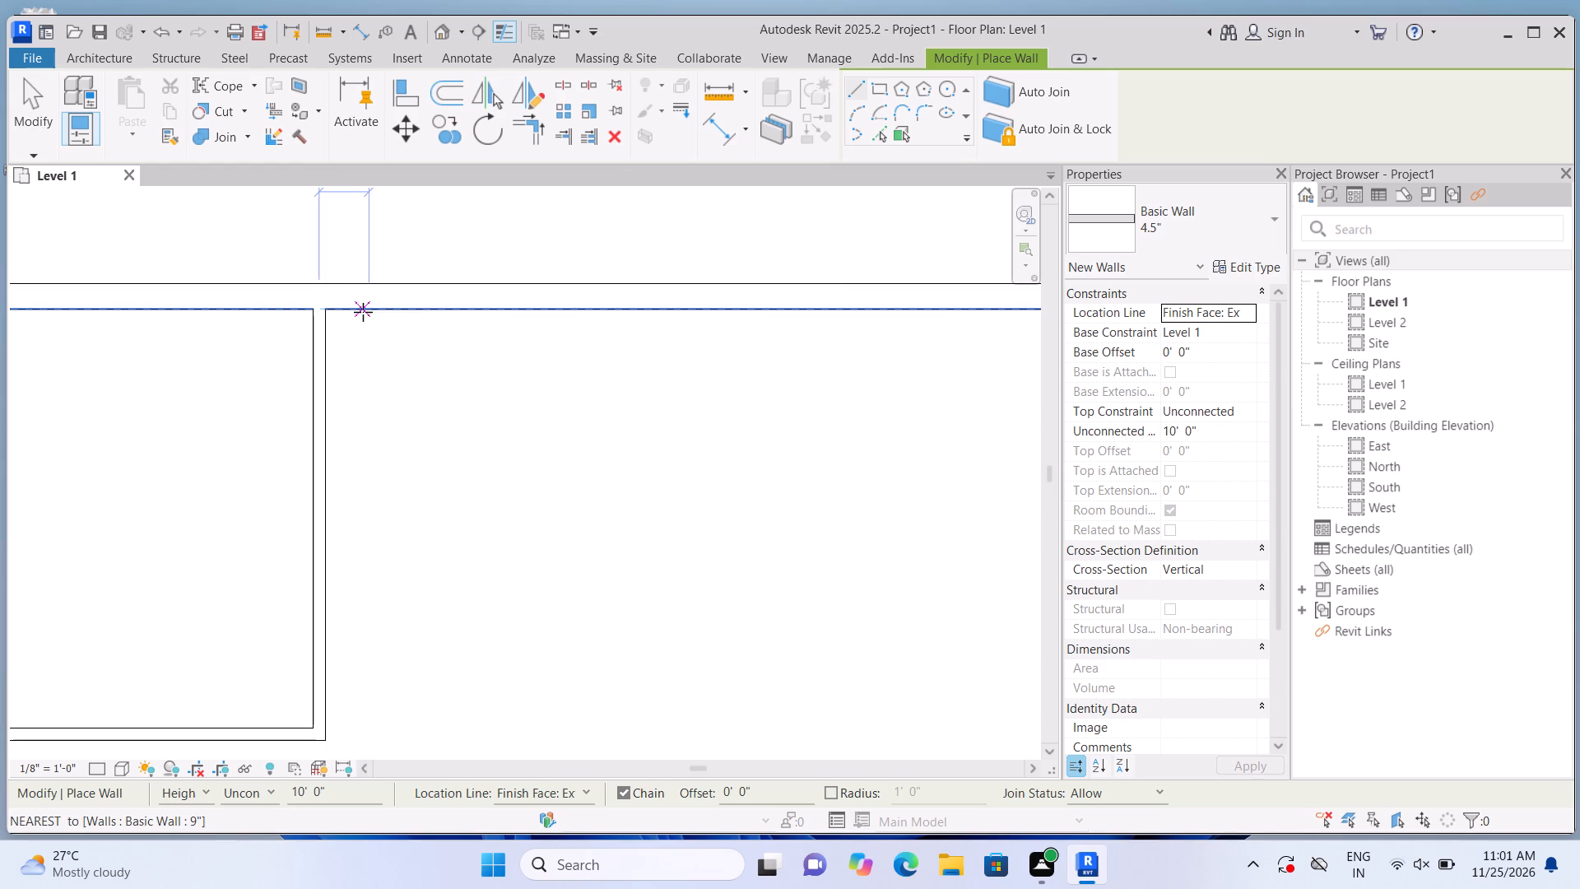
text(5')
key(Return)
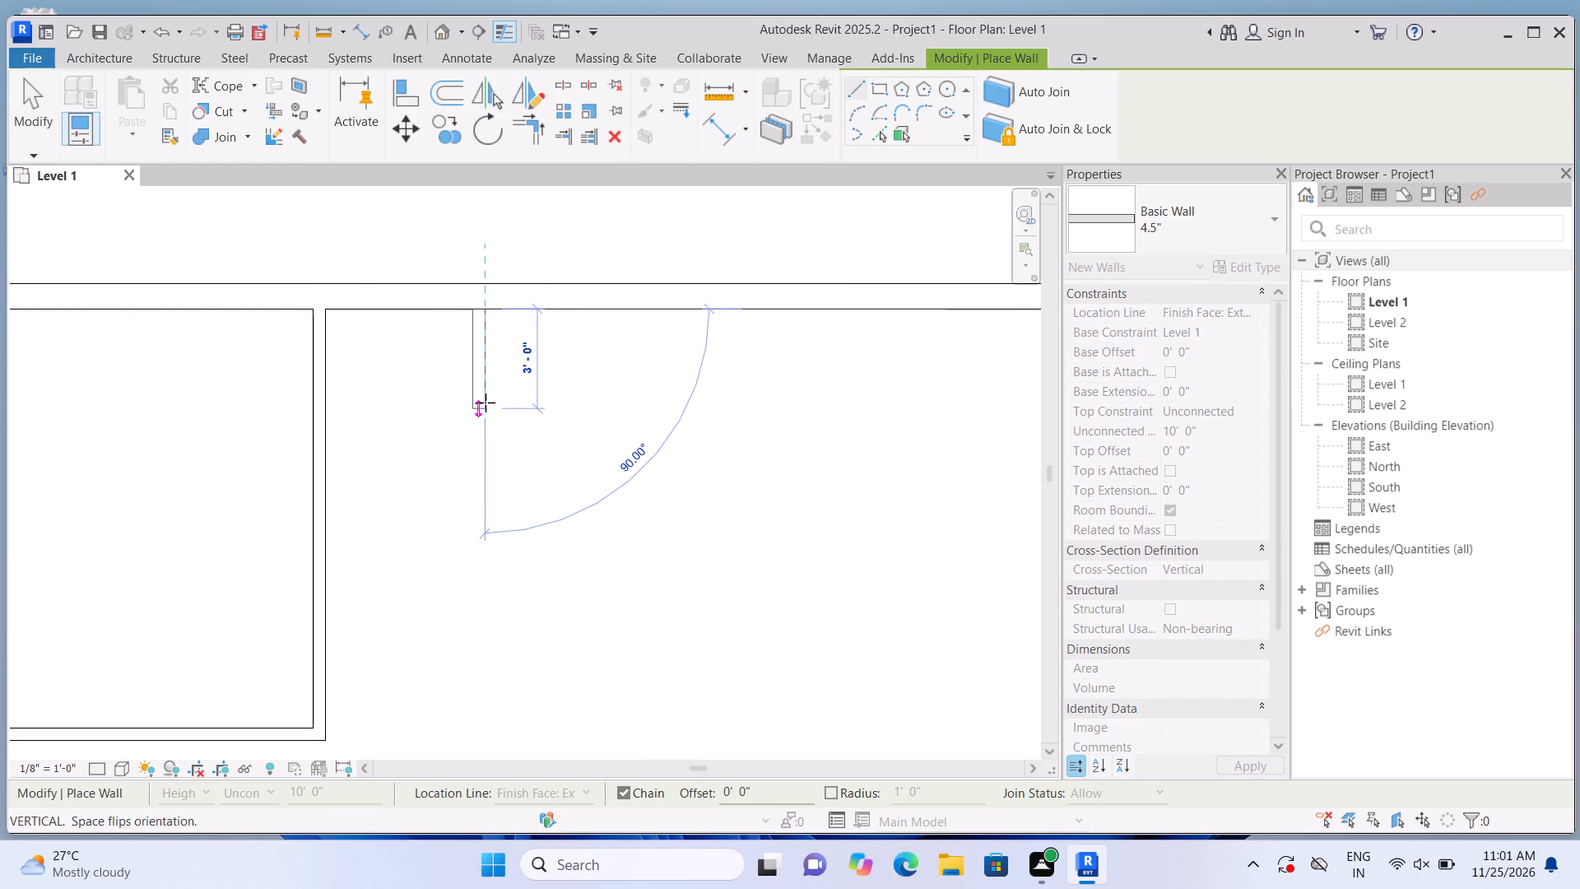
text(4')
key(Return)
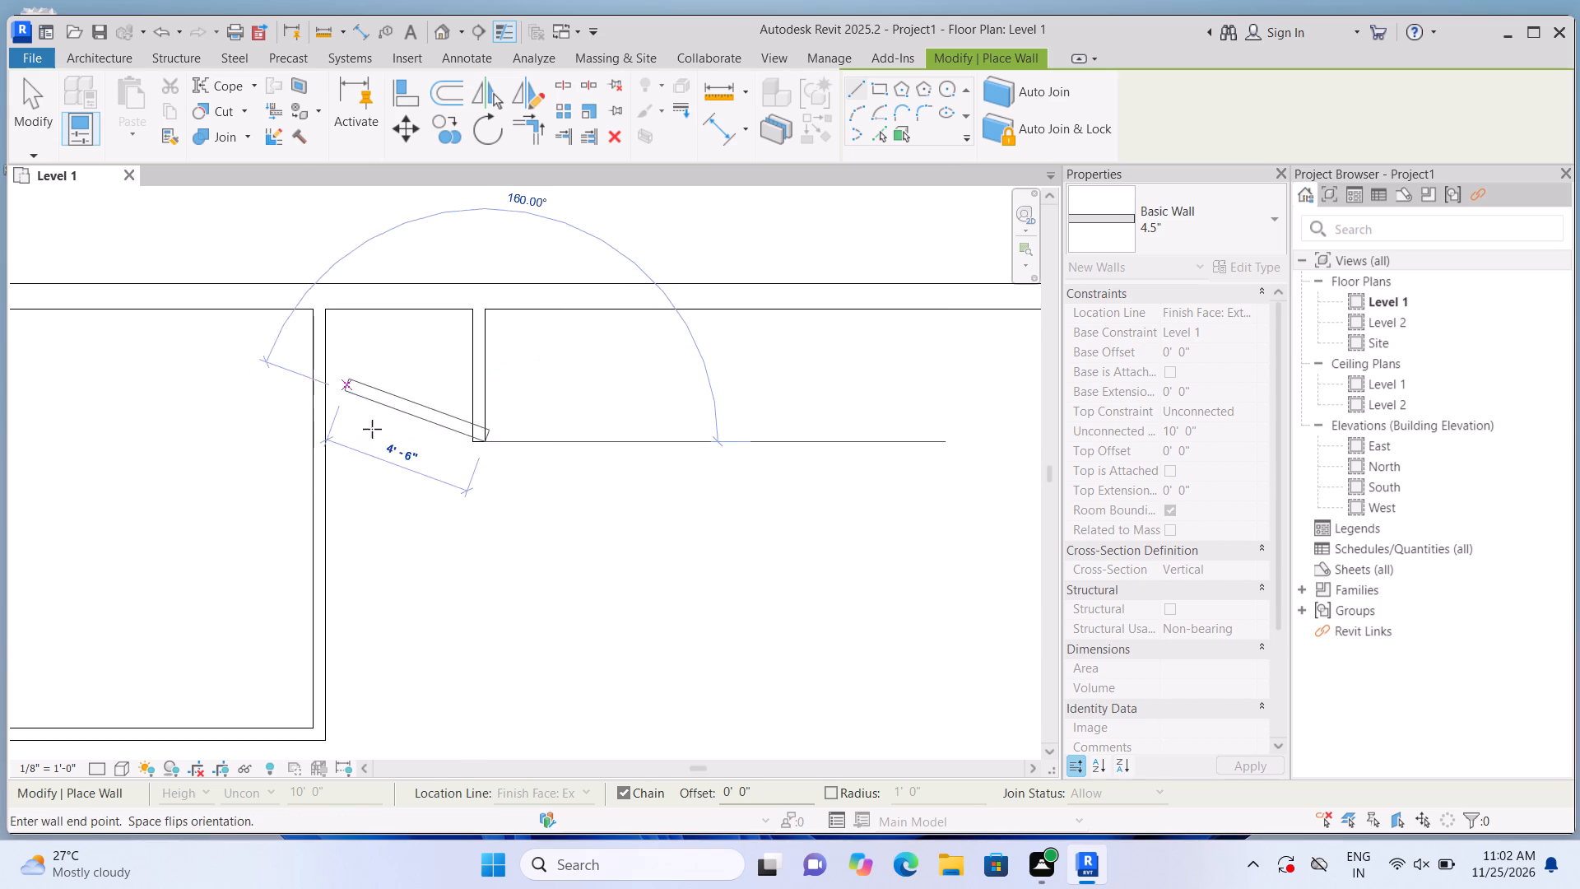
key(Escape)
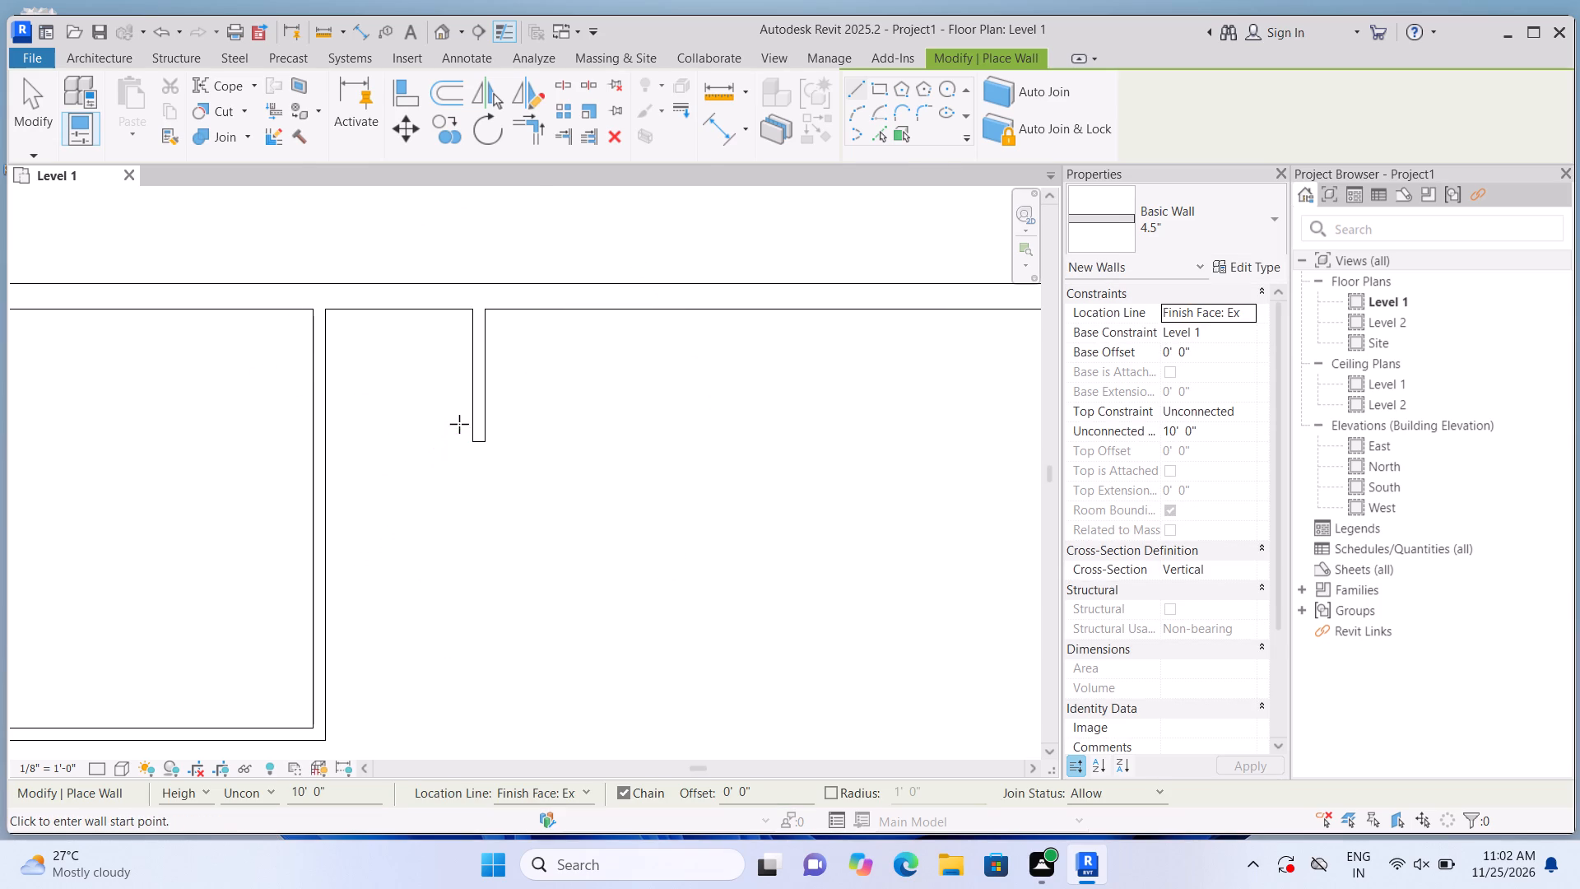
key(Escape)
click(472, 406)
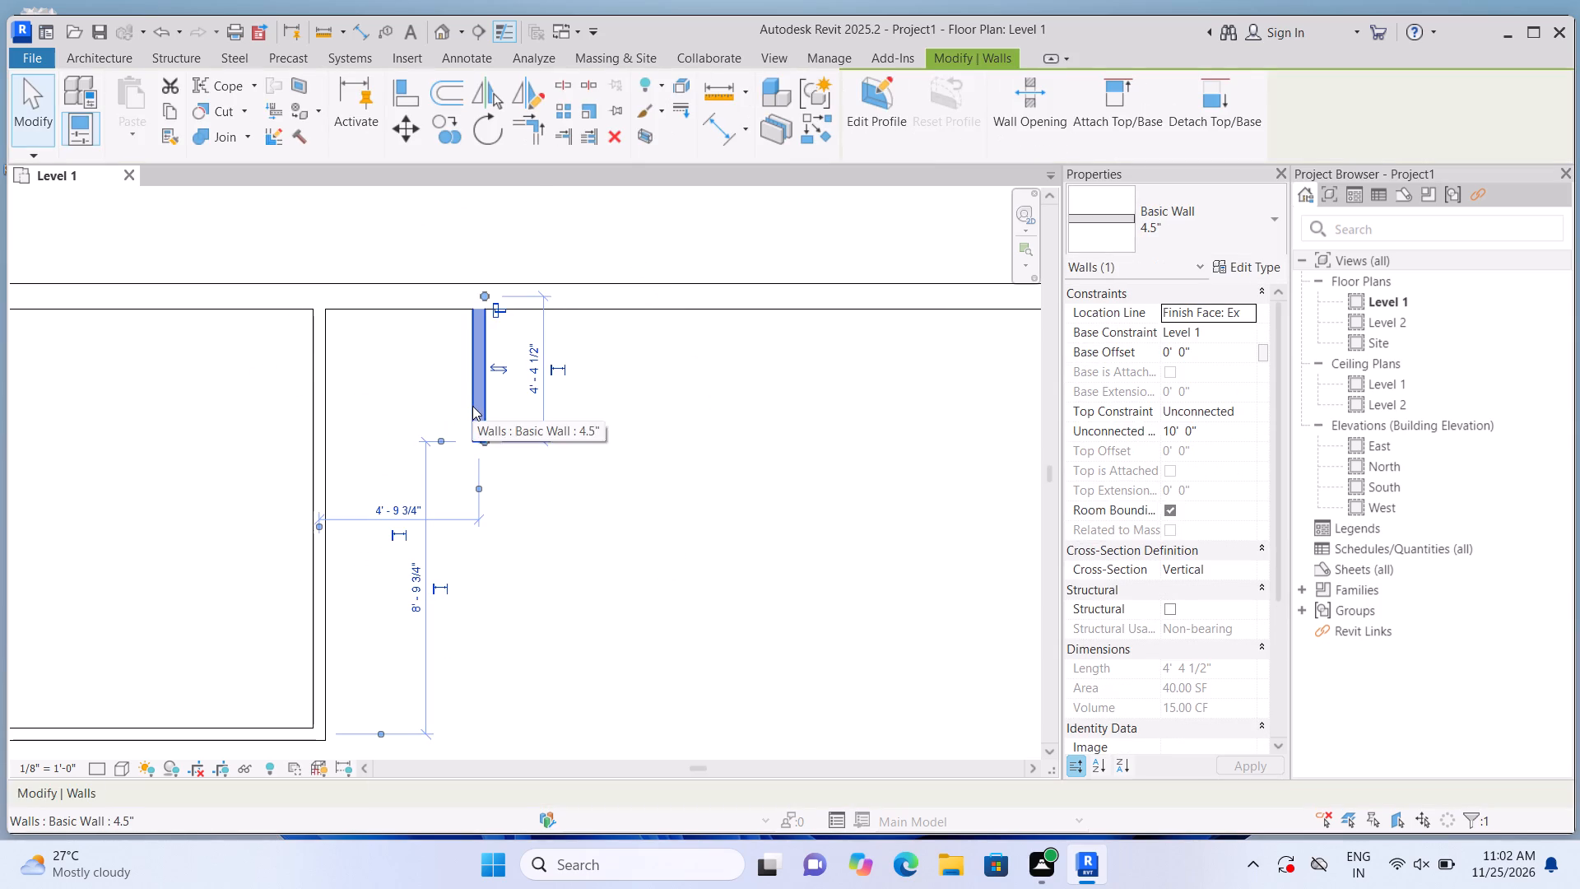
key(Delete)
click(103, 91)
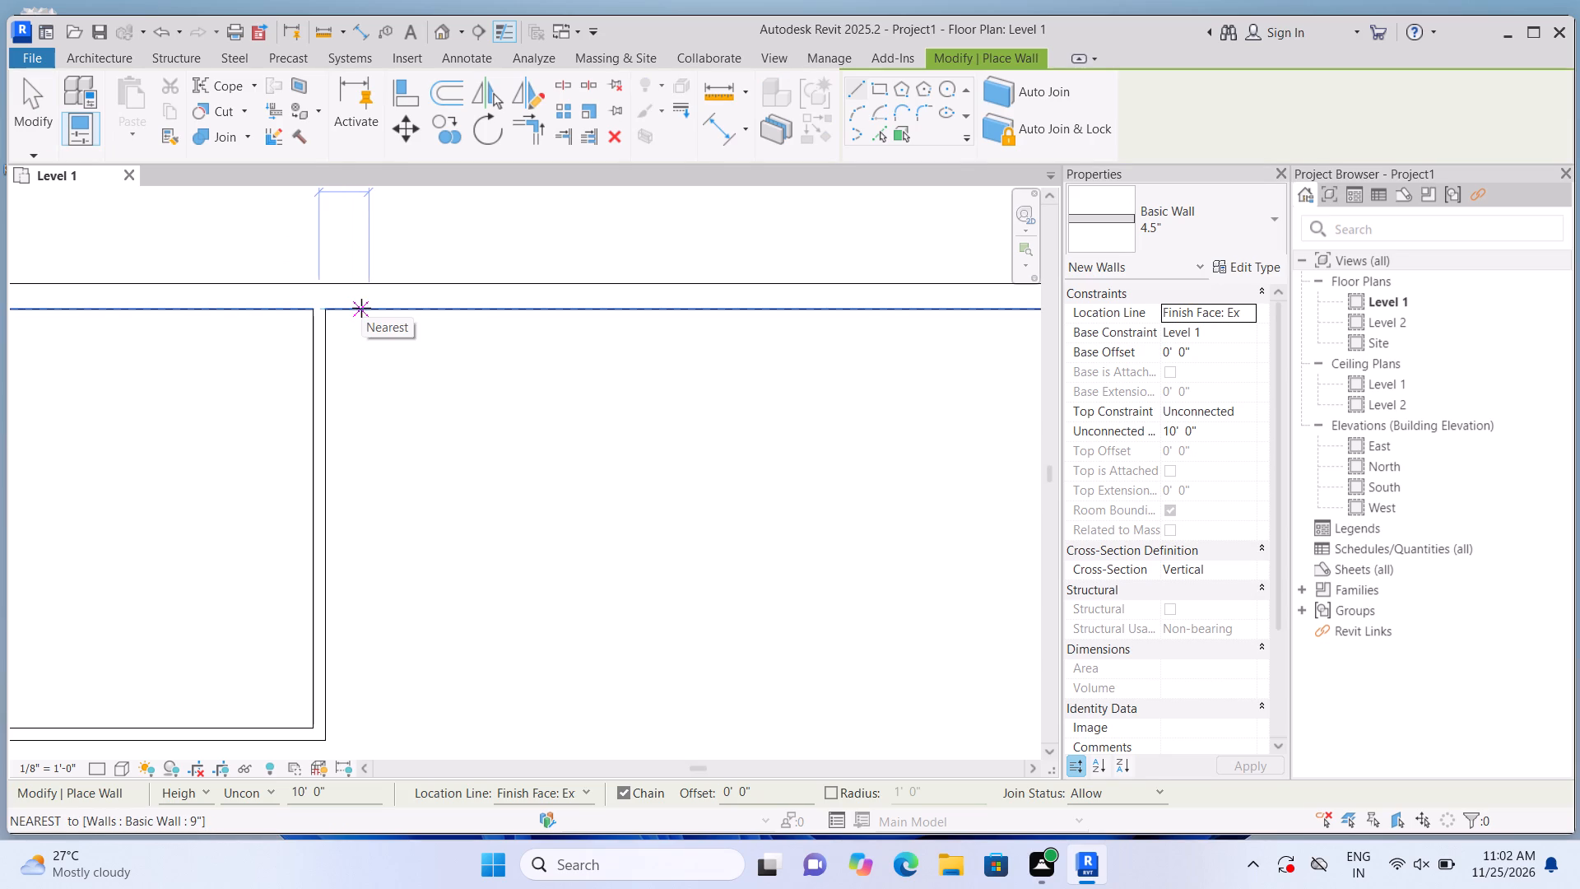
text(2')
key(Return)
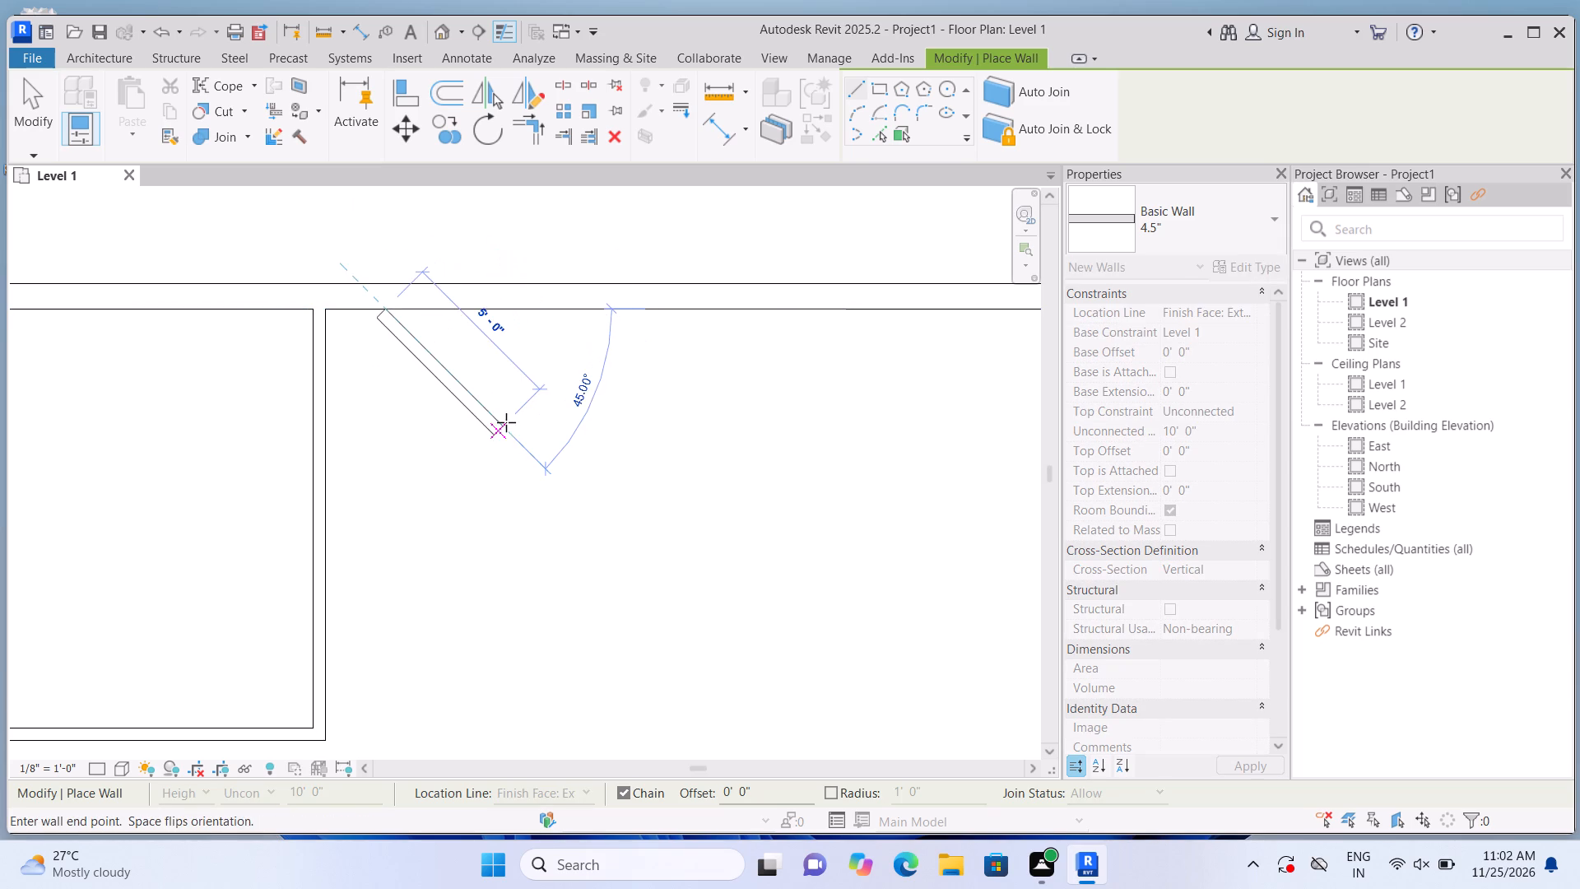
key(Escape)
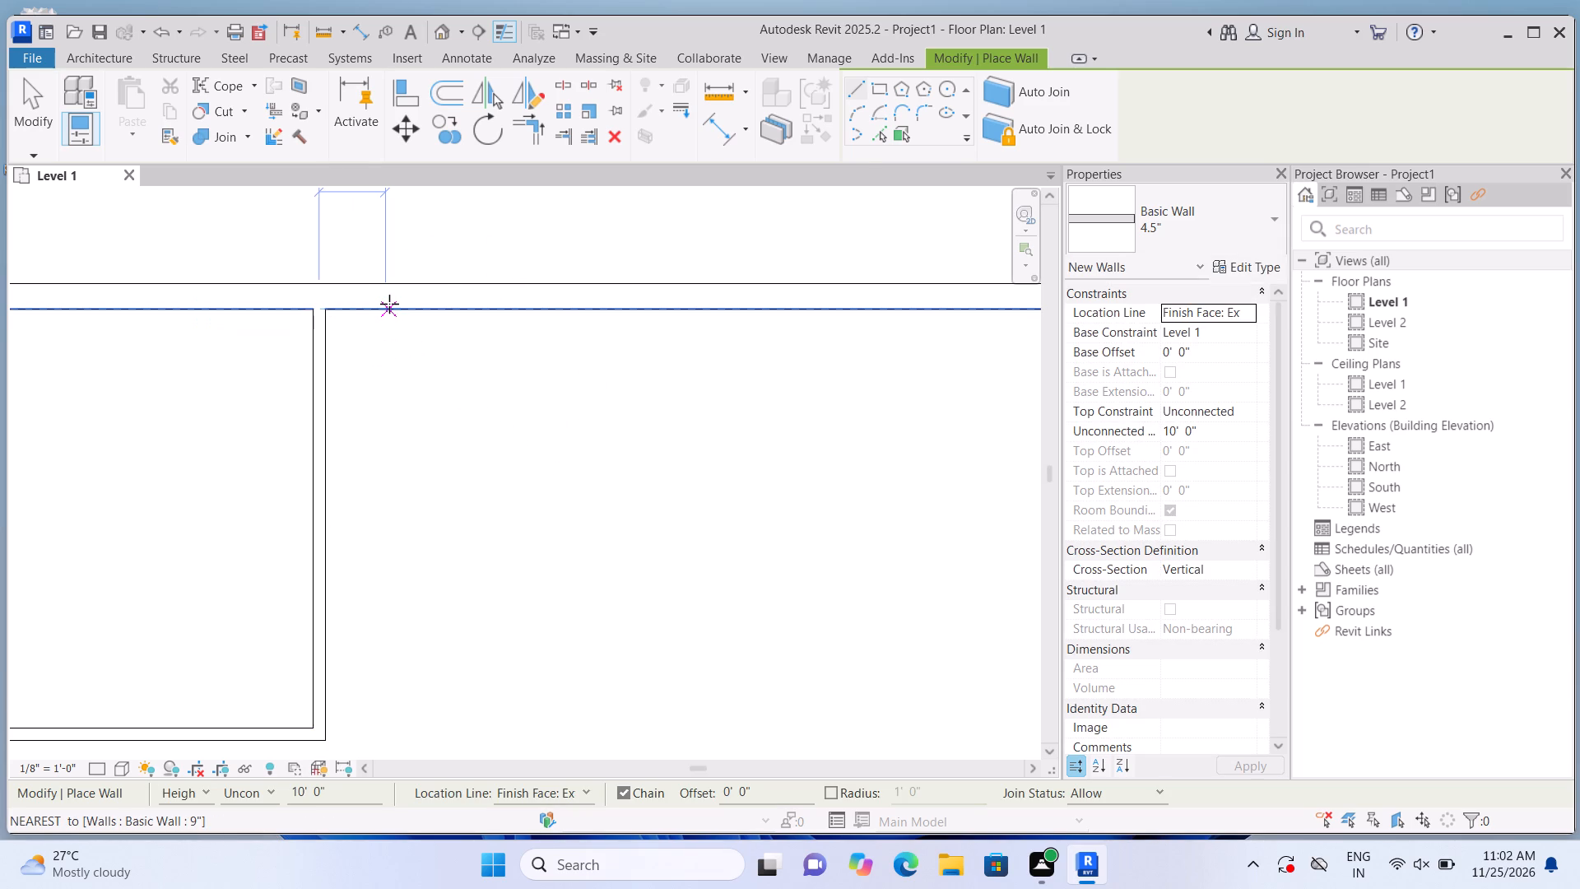
Draw a 4.5" wall starting 5' east of the room along the north exterior wall, running 2' south, and close it west to the room's east wall.
text(5')
key(Return)
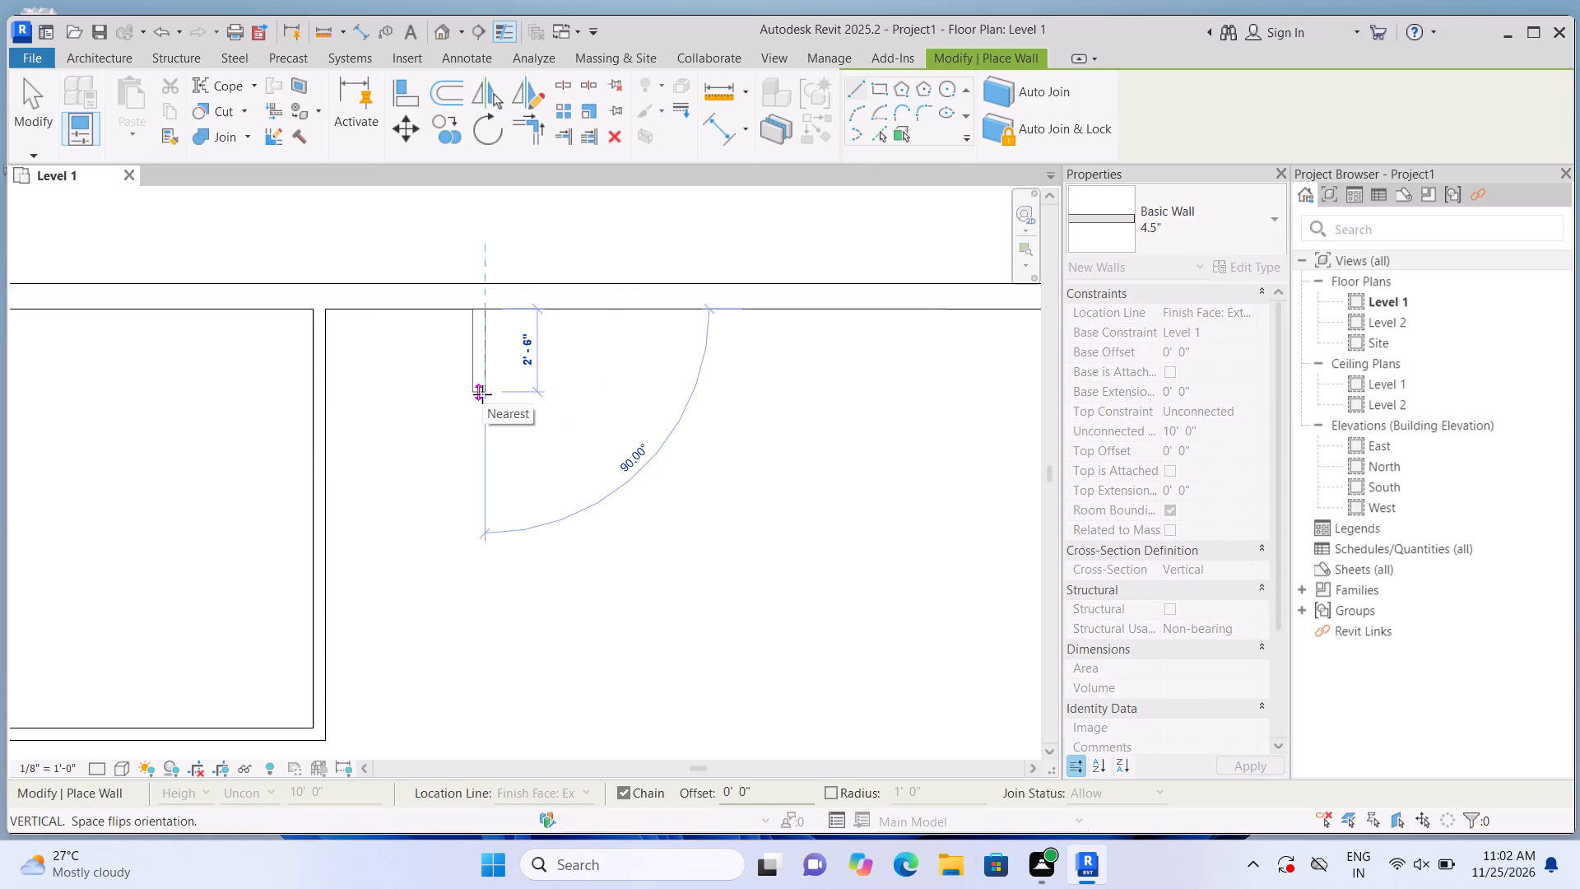
text(2')
key(Return)
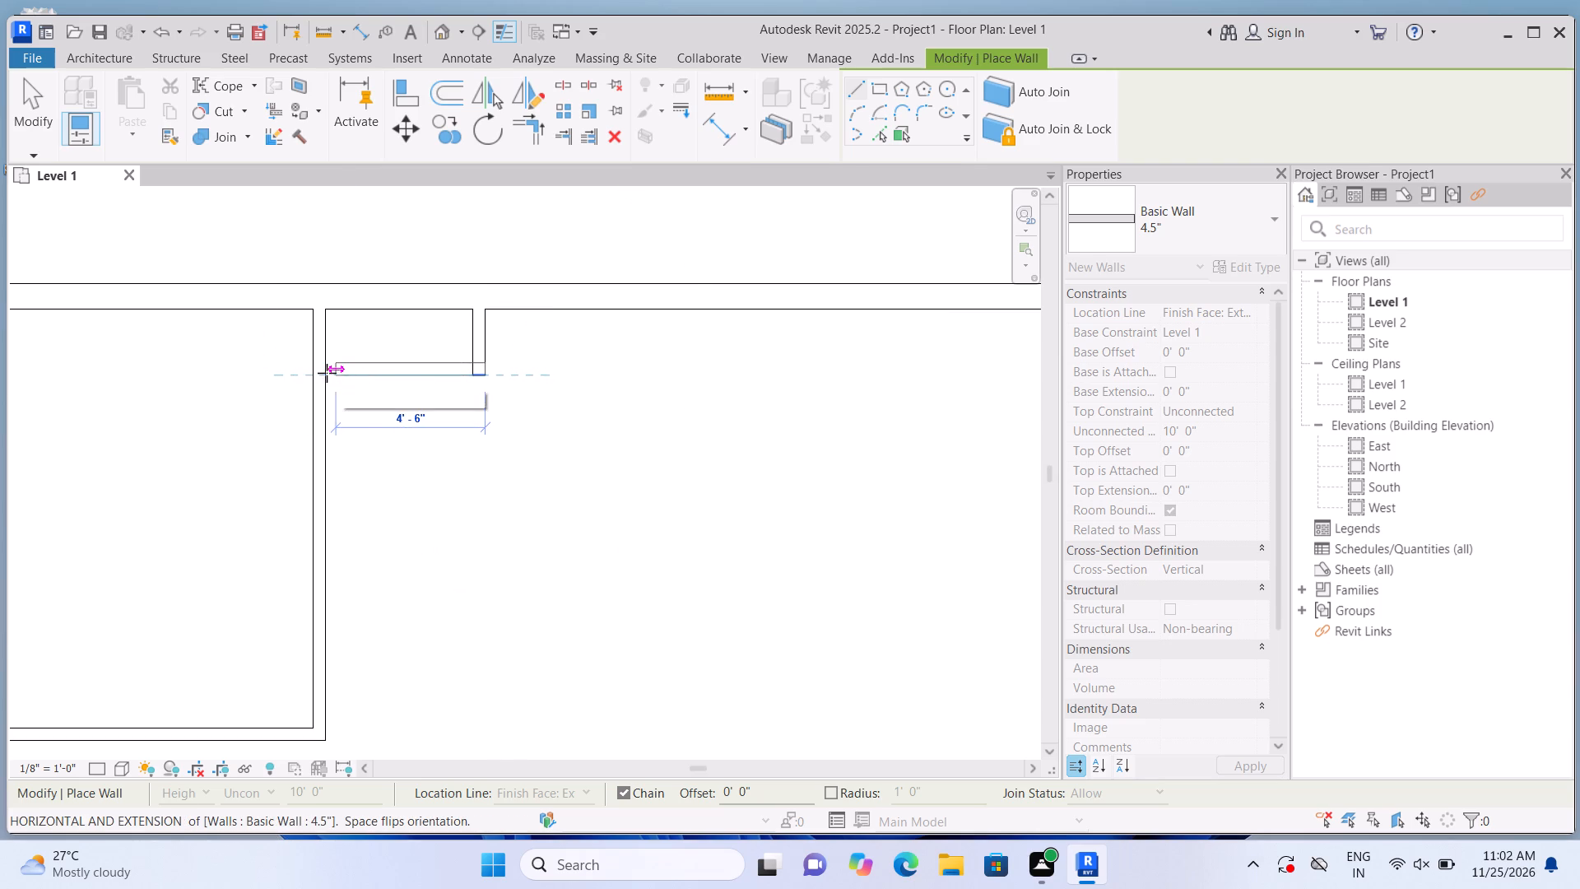
click(328, 384)
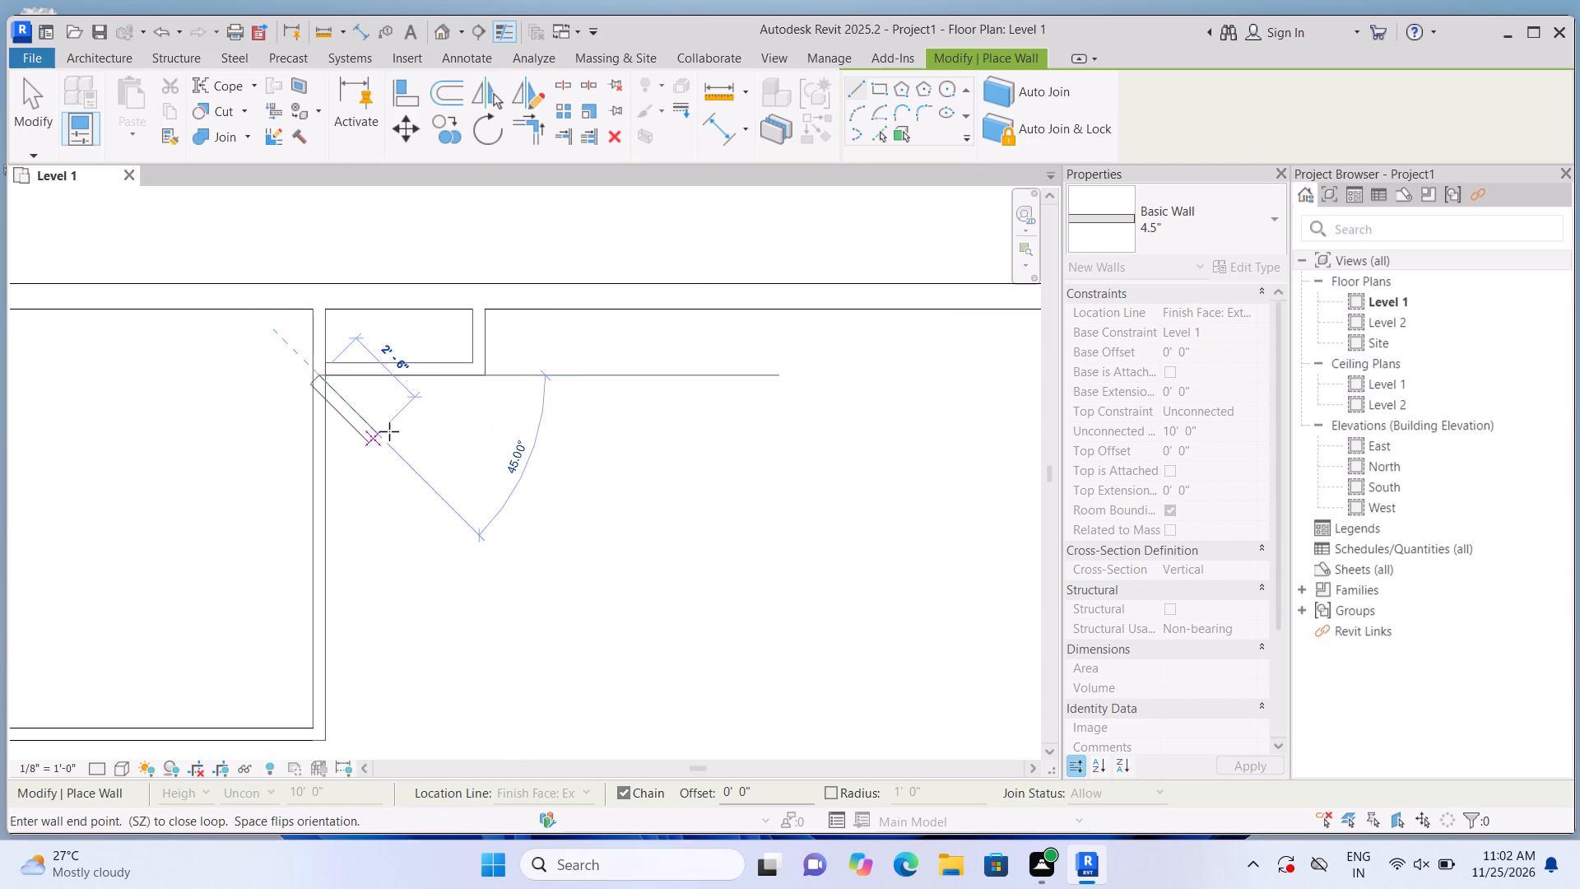
key(Escape)
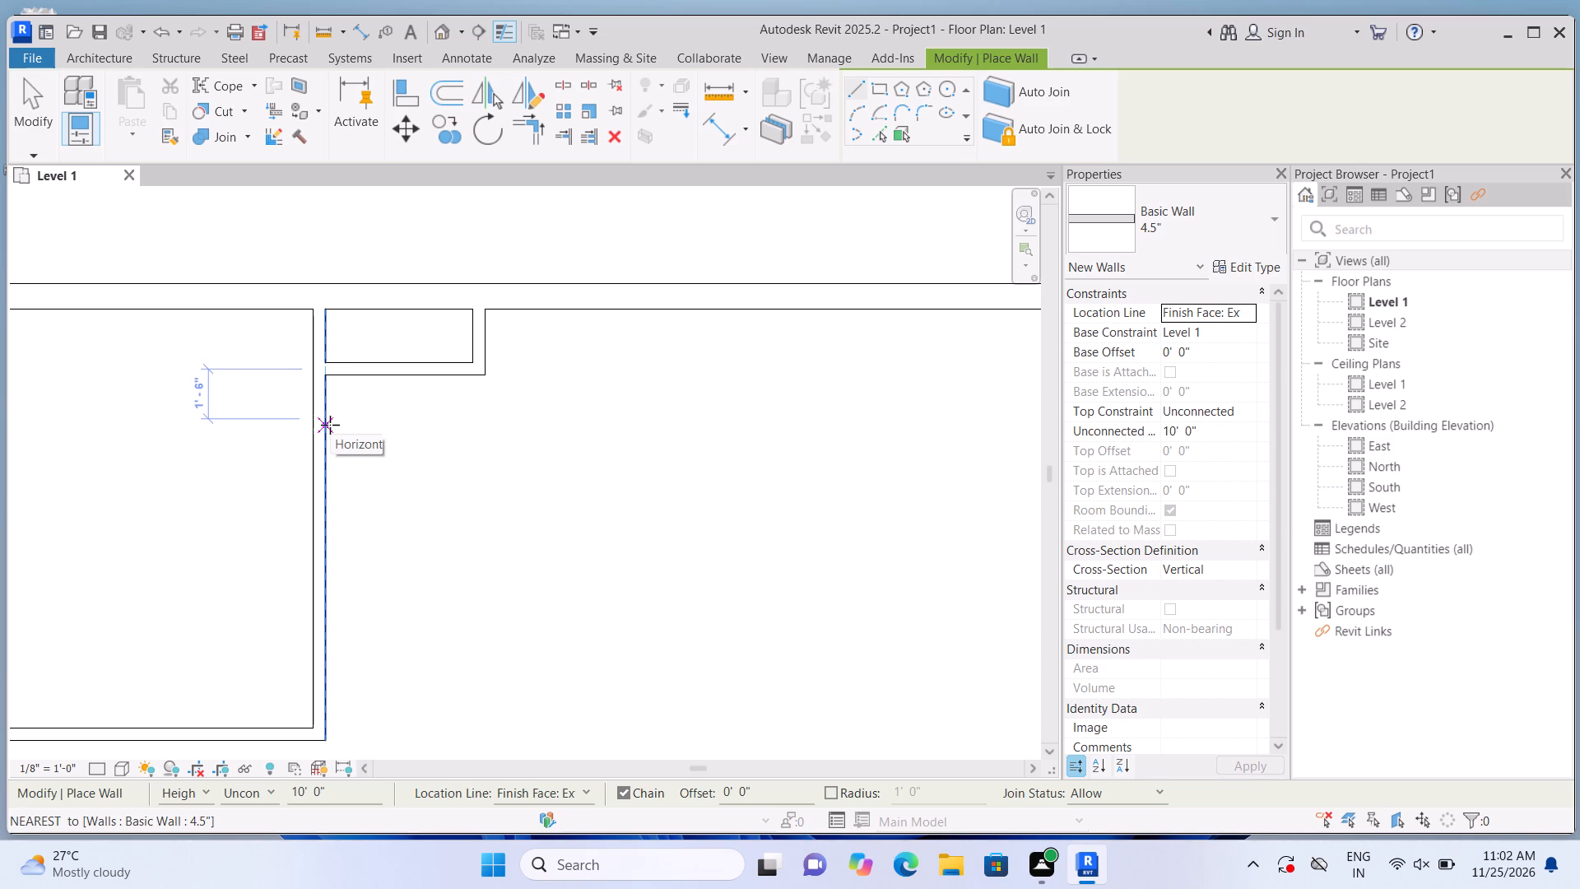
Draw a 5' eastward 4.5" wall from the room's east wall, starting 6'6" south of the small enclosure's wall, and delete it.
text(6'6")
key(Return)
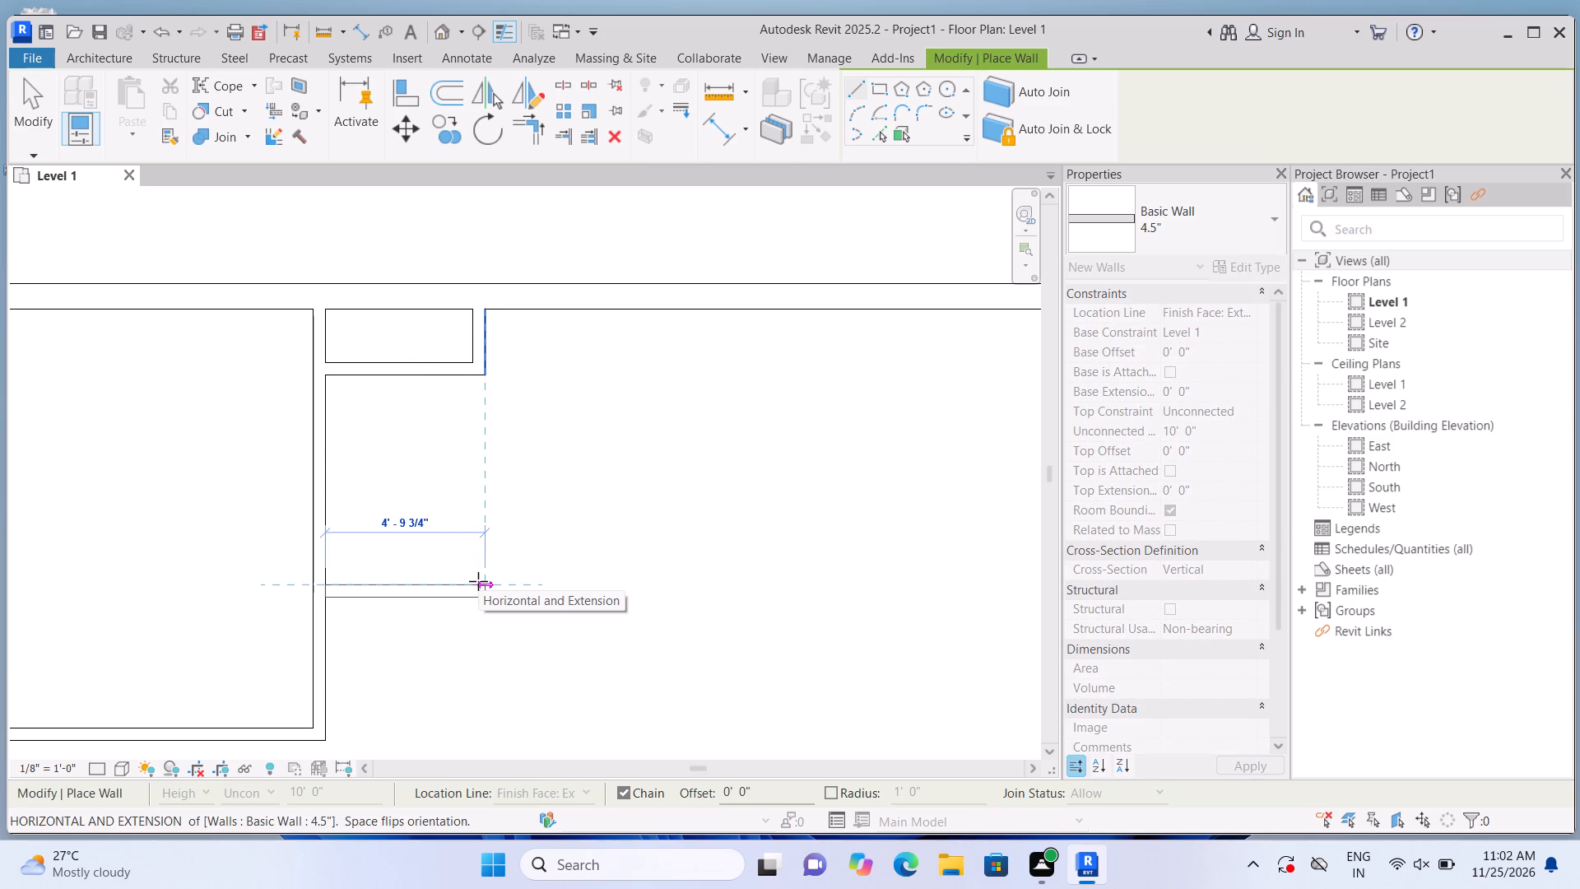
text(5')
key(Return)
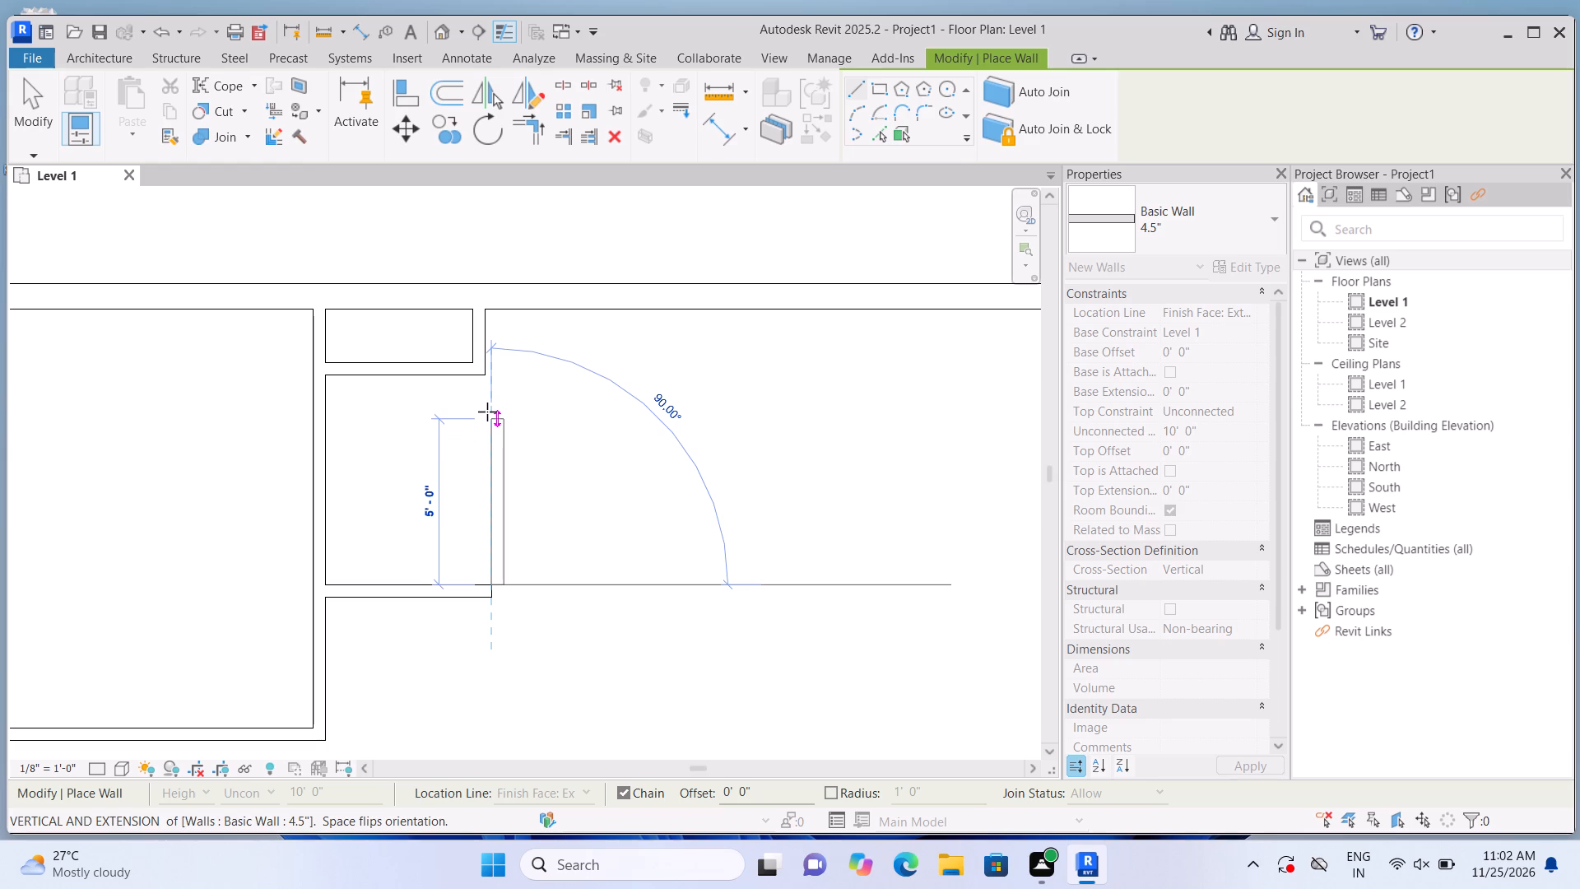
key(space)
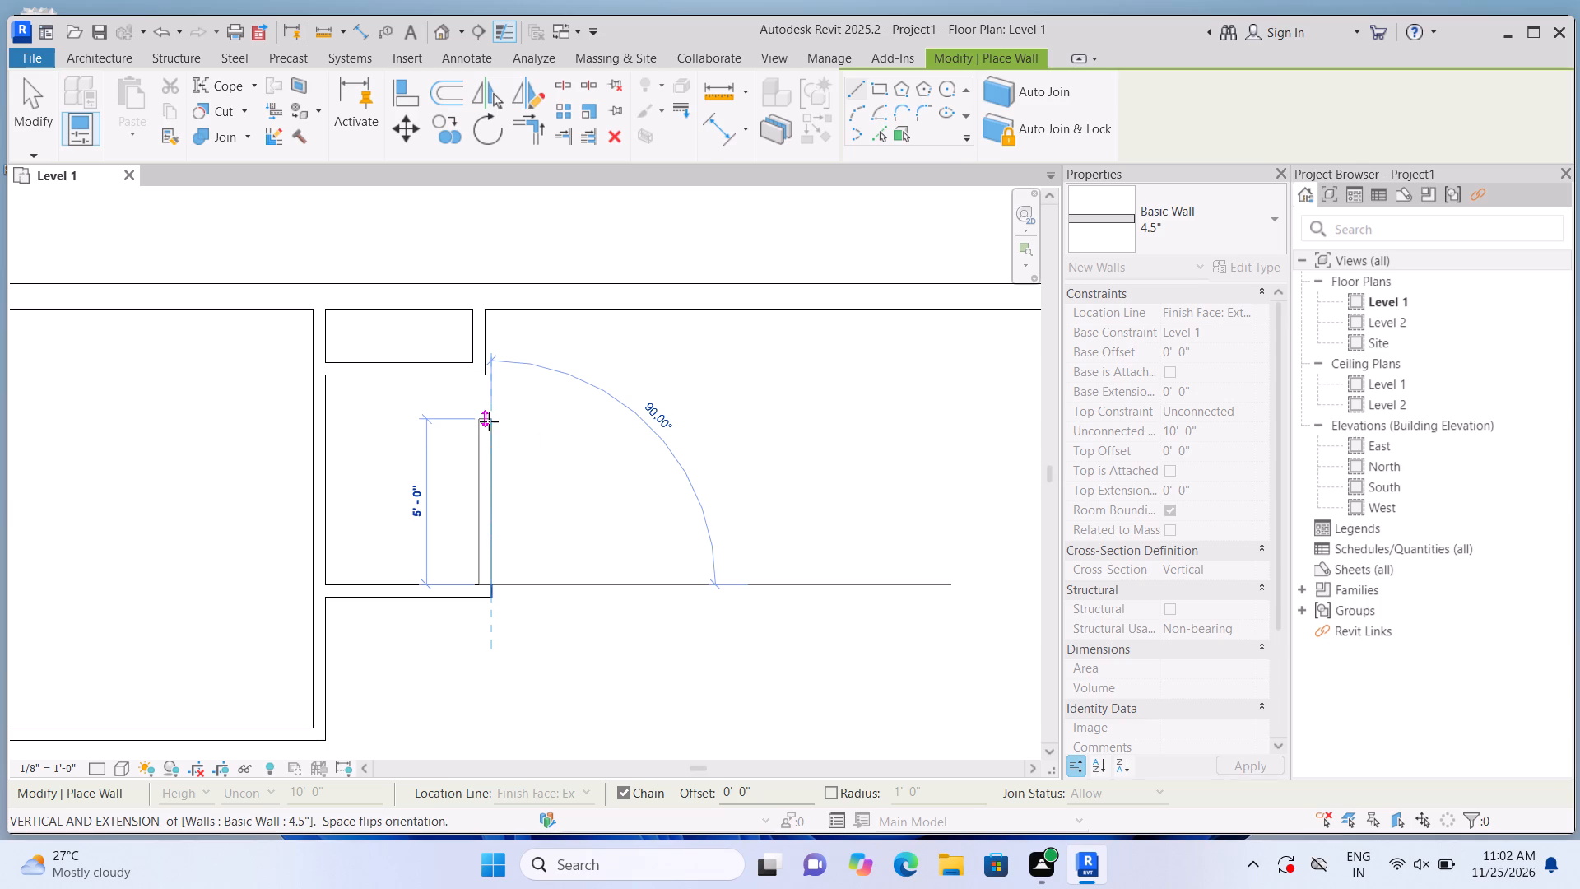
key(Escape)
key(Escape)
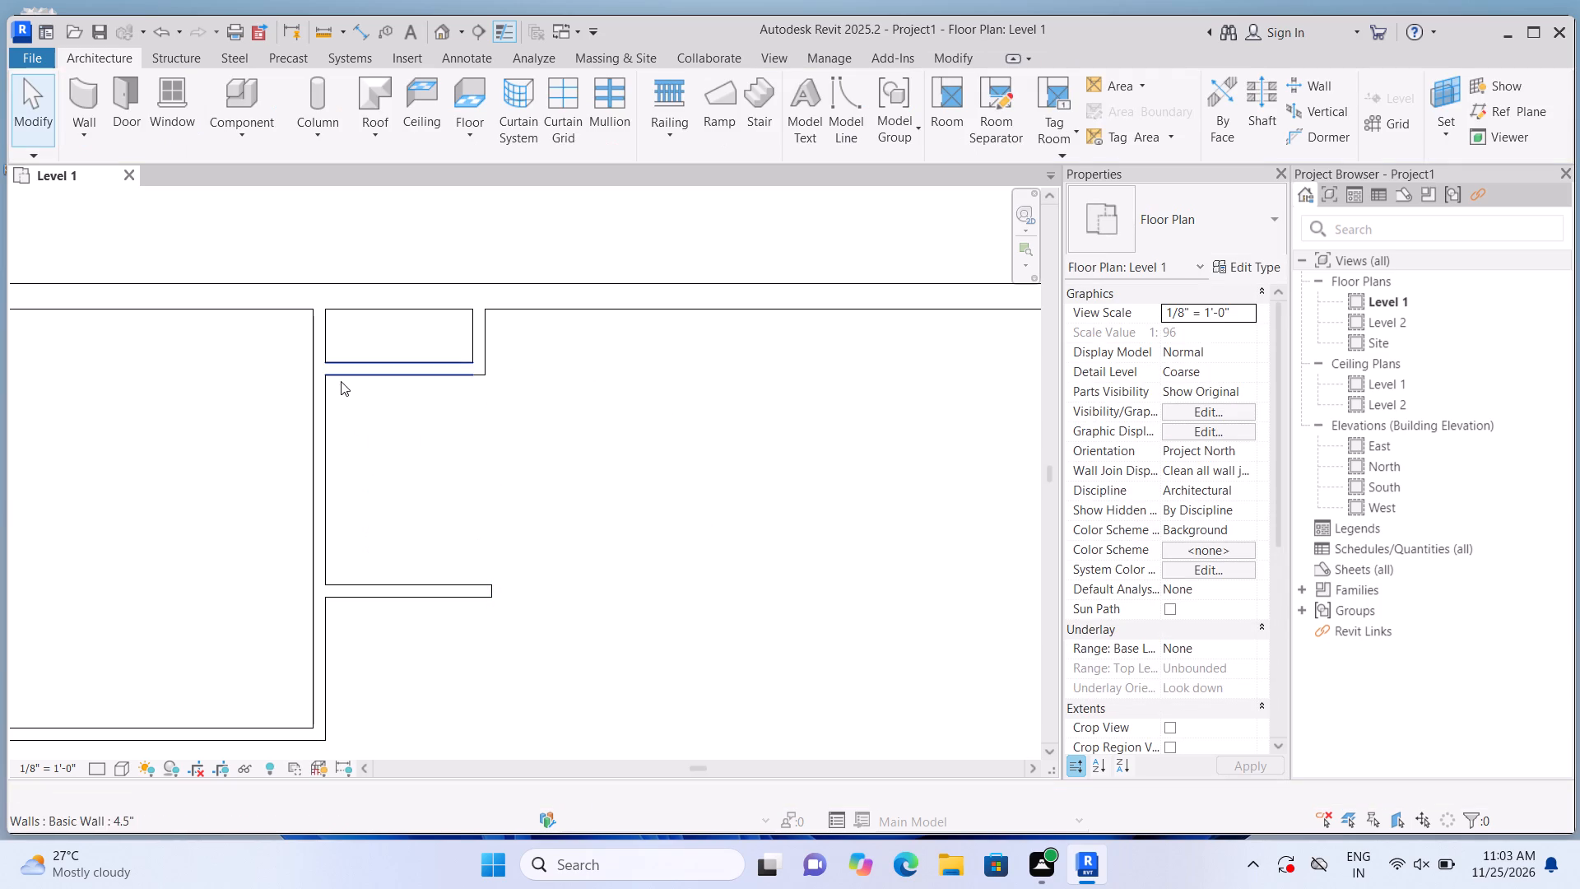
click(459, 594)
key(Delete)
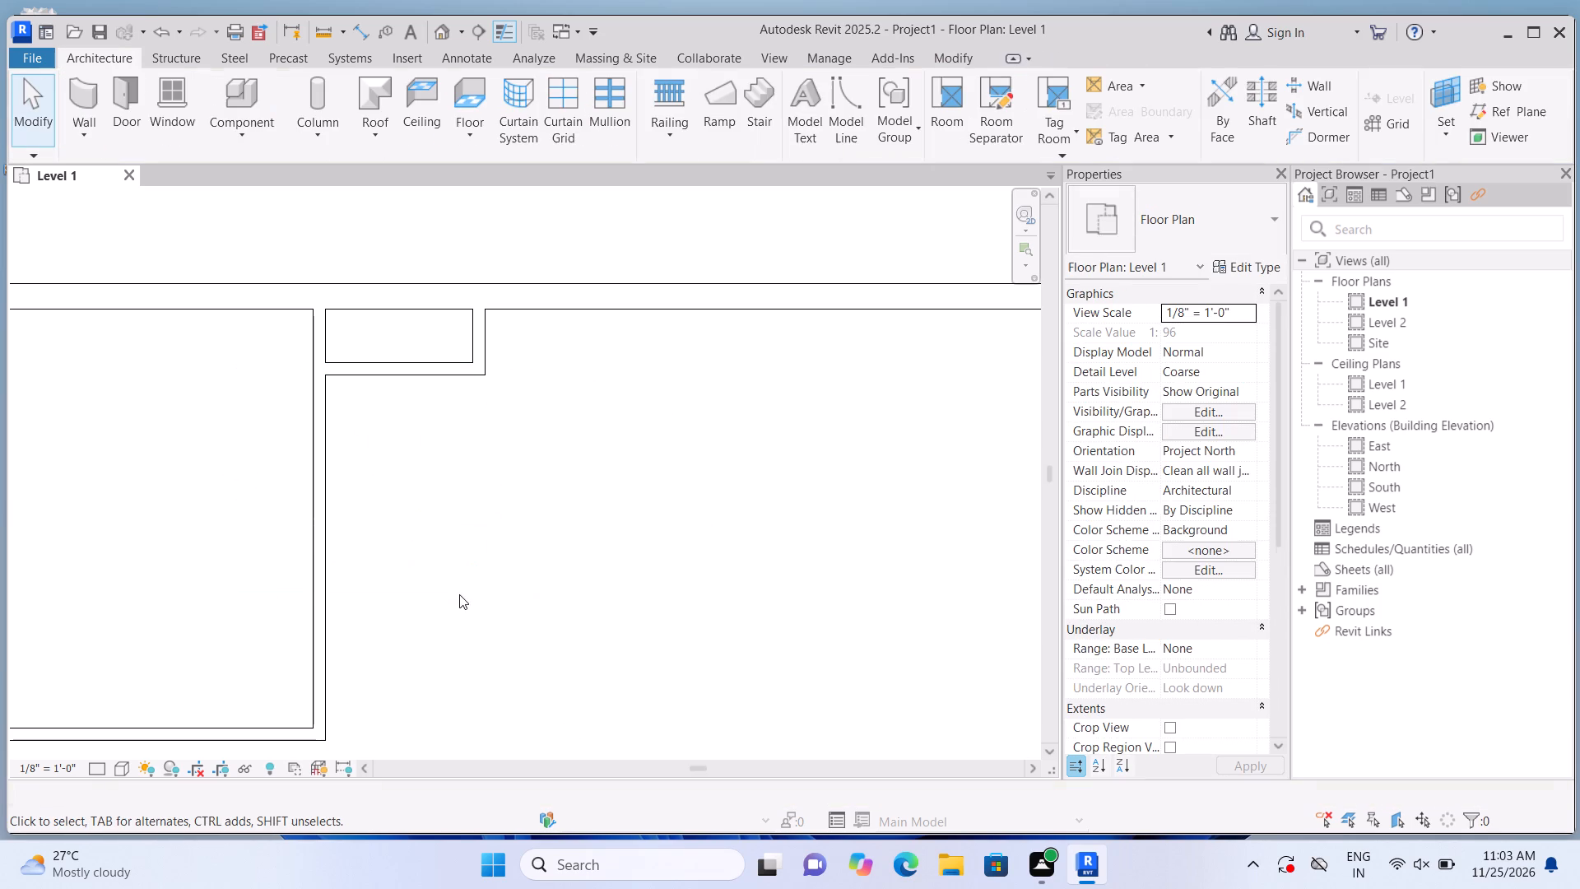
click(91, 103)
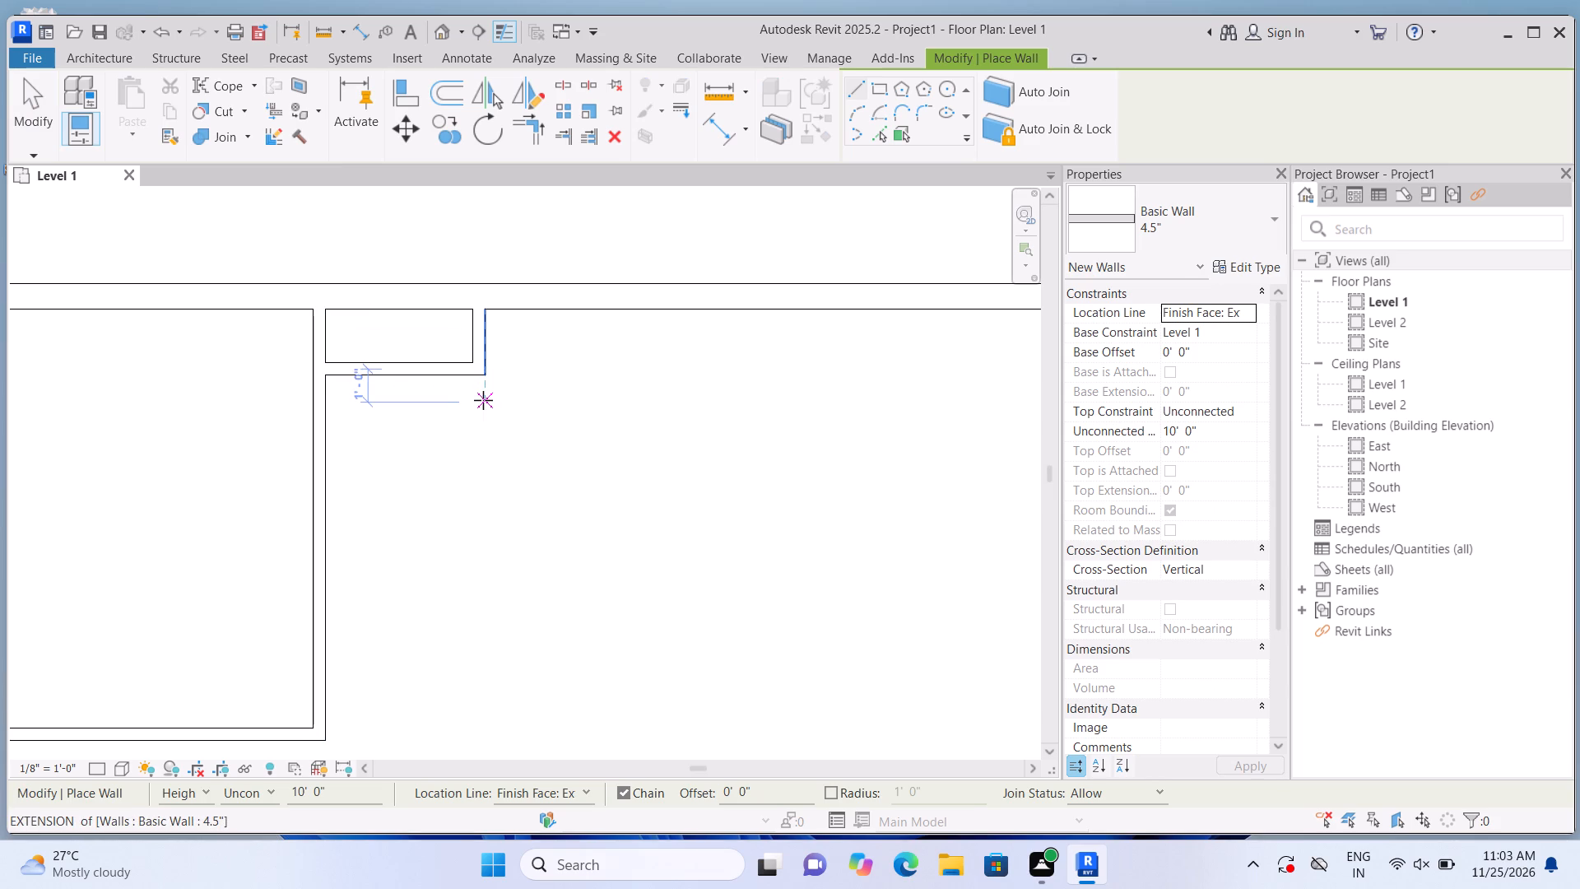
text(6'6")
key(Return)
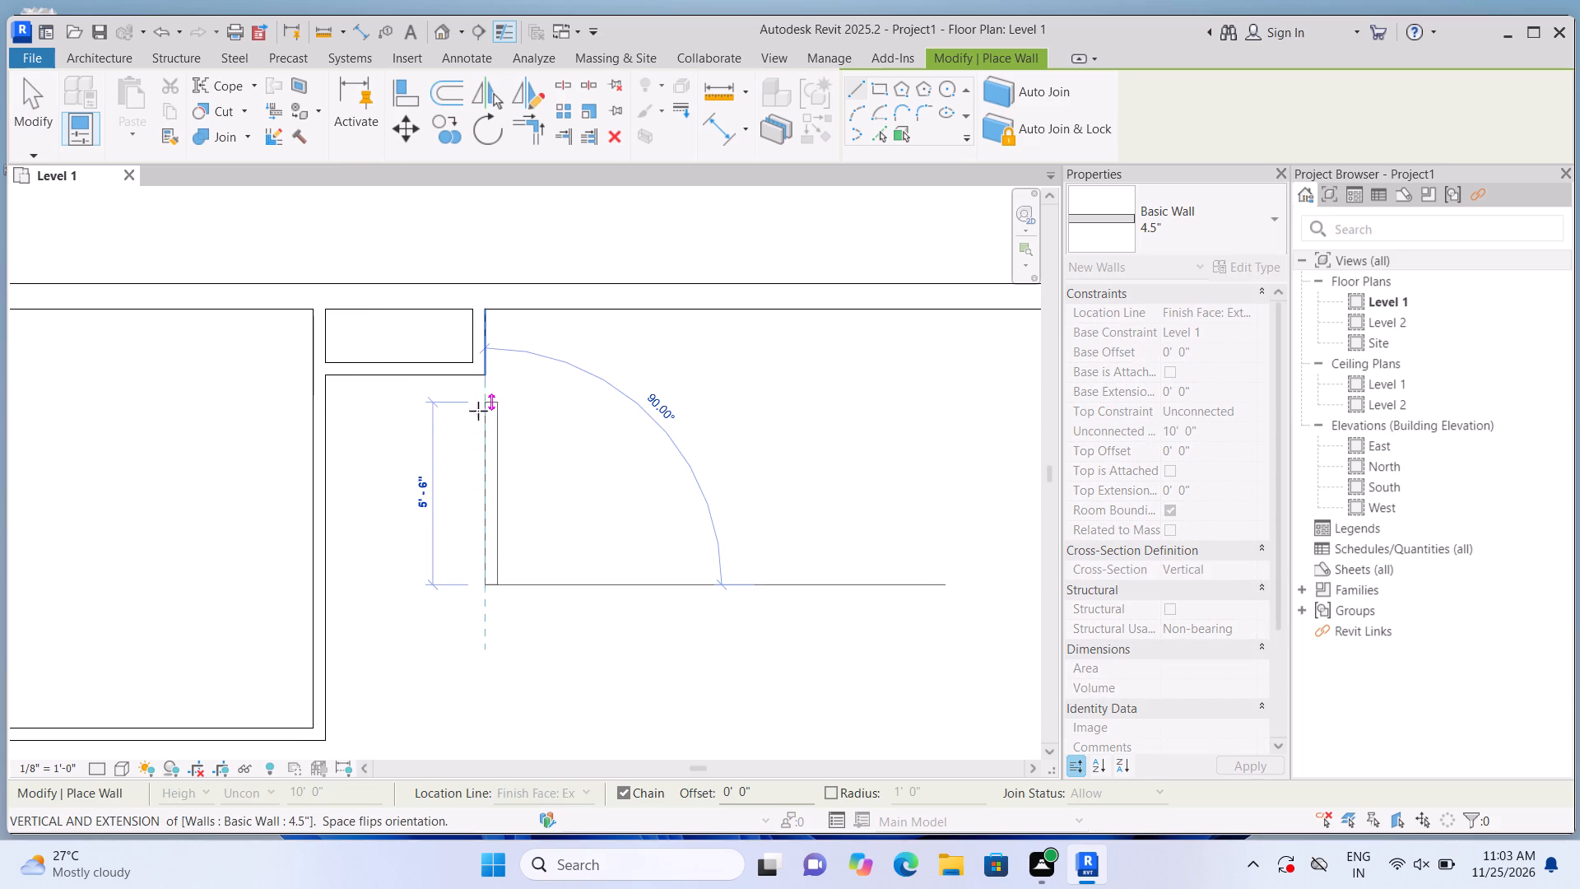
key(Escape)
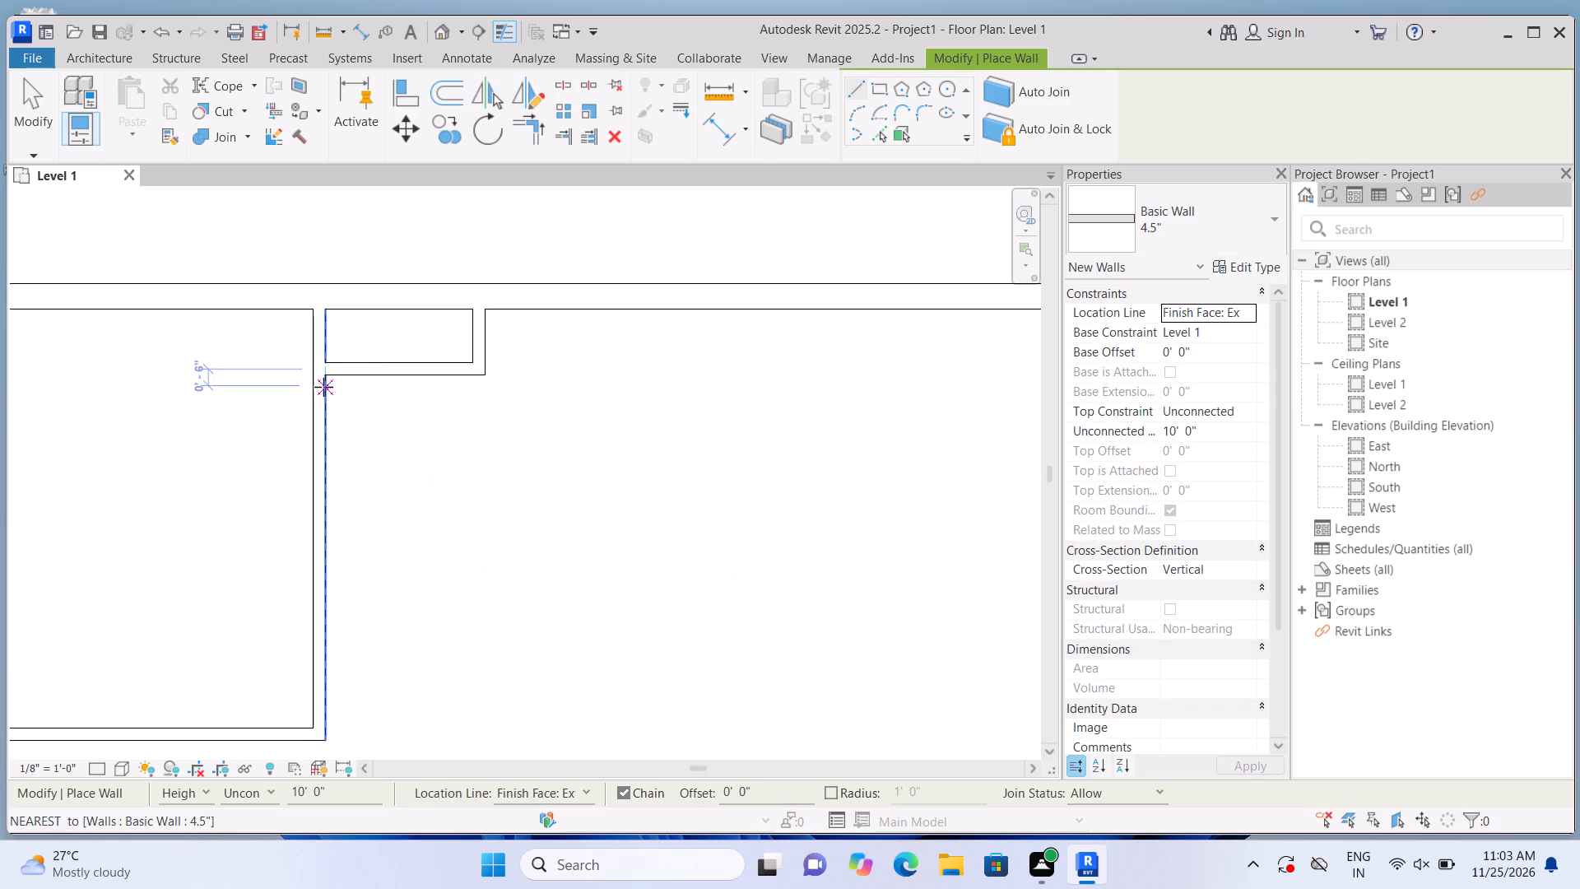
Draw a 4.5" wall east from the room's east wall, starting 6'6" south of the small enclosure and ending near its east wall's inner face.
text(6')
text(6")
key(Return)
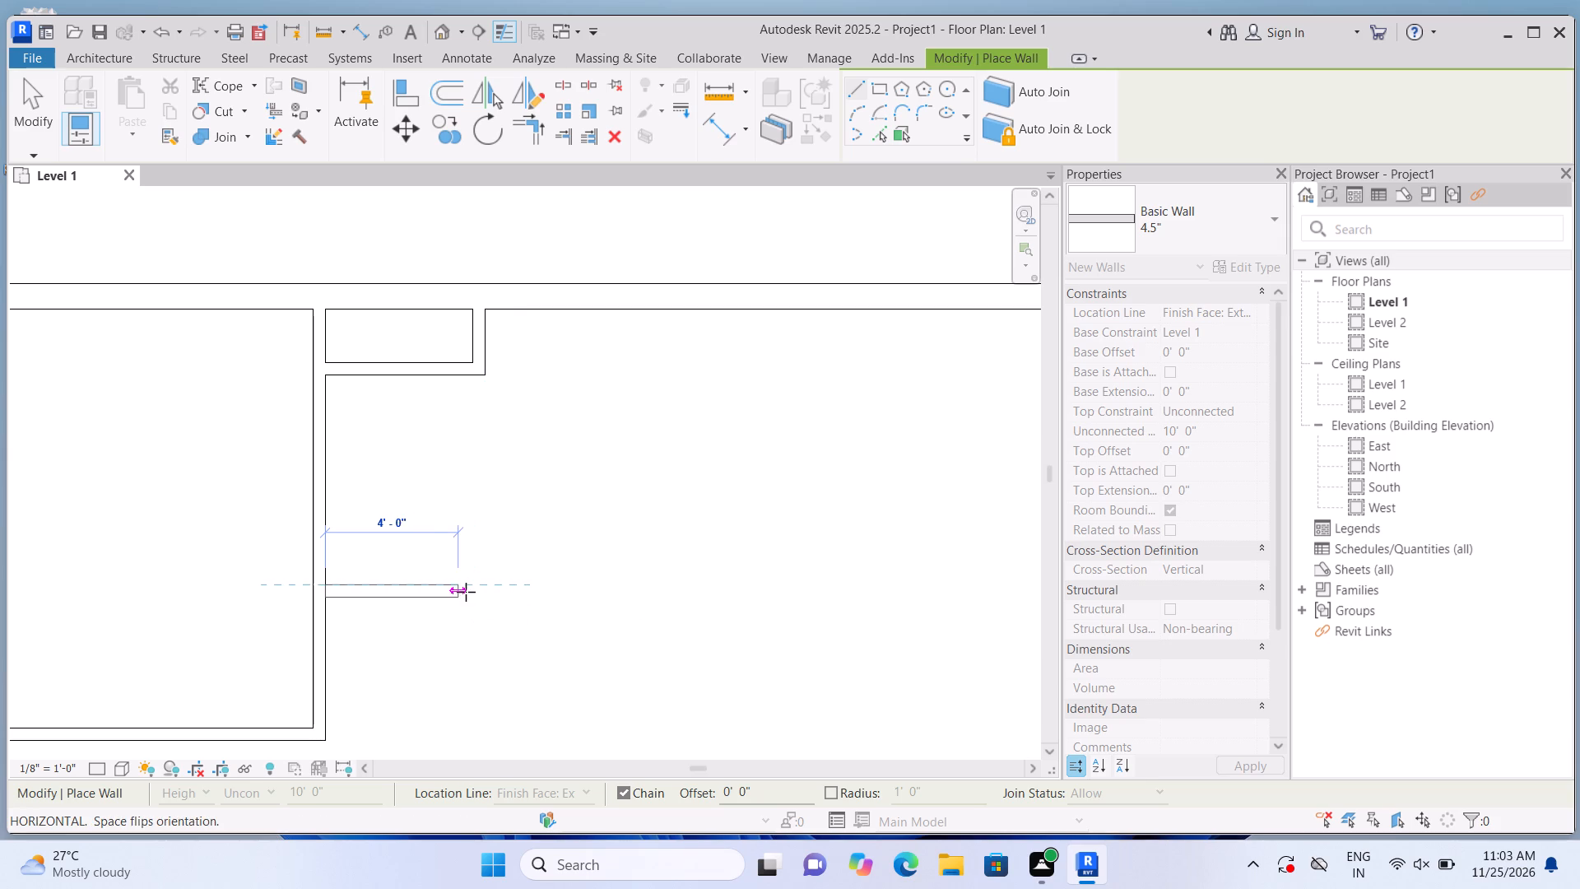
click(470, 592)
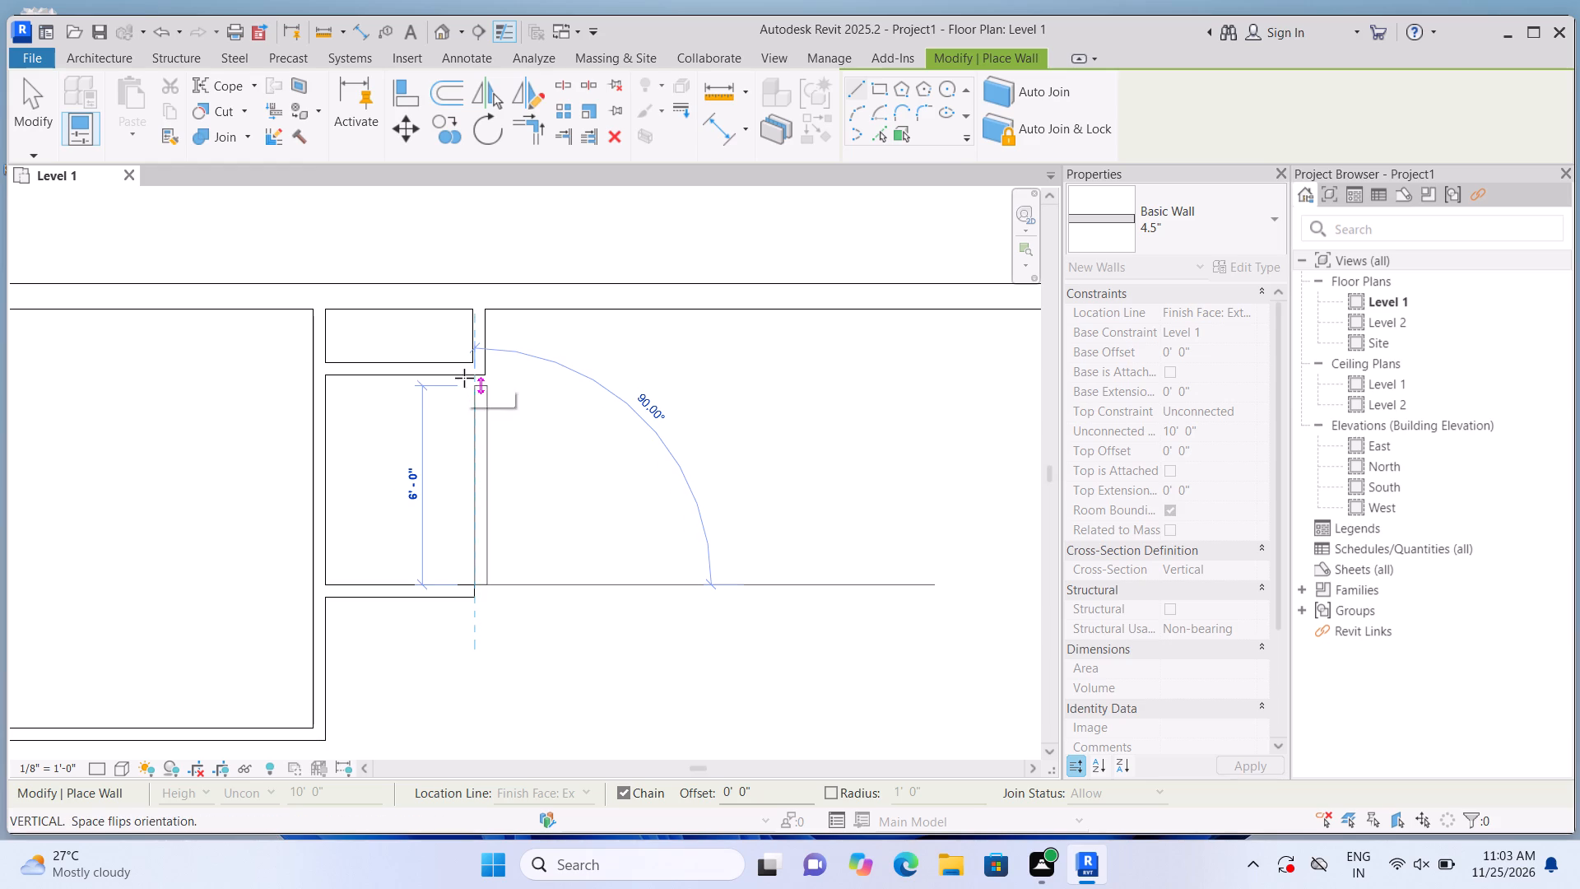
key(space)
key(space)
key(Escape)
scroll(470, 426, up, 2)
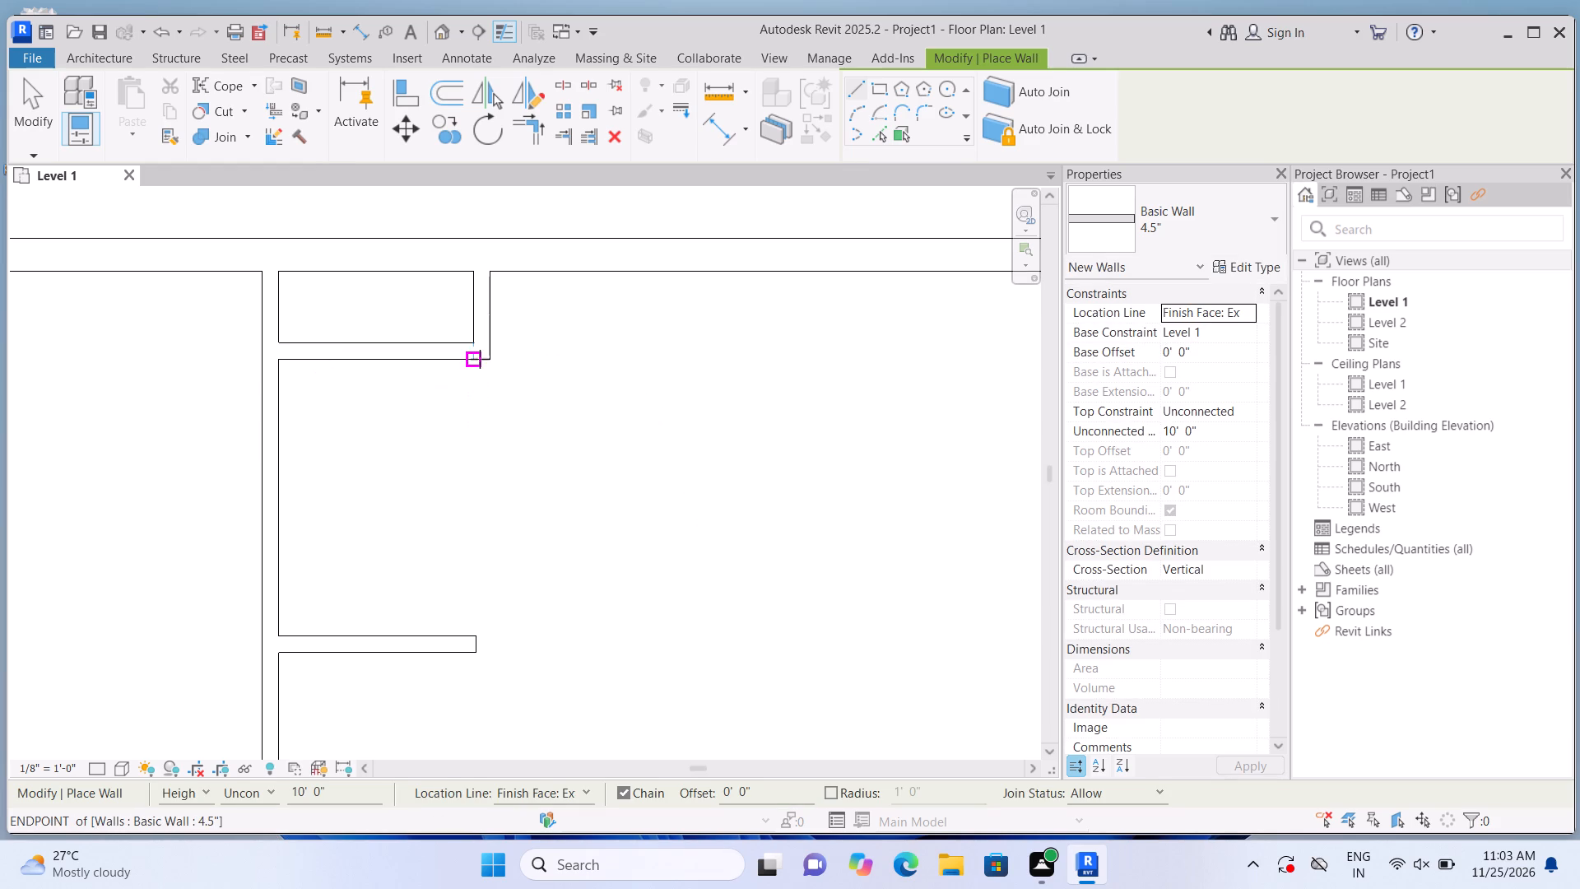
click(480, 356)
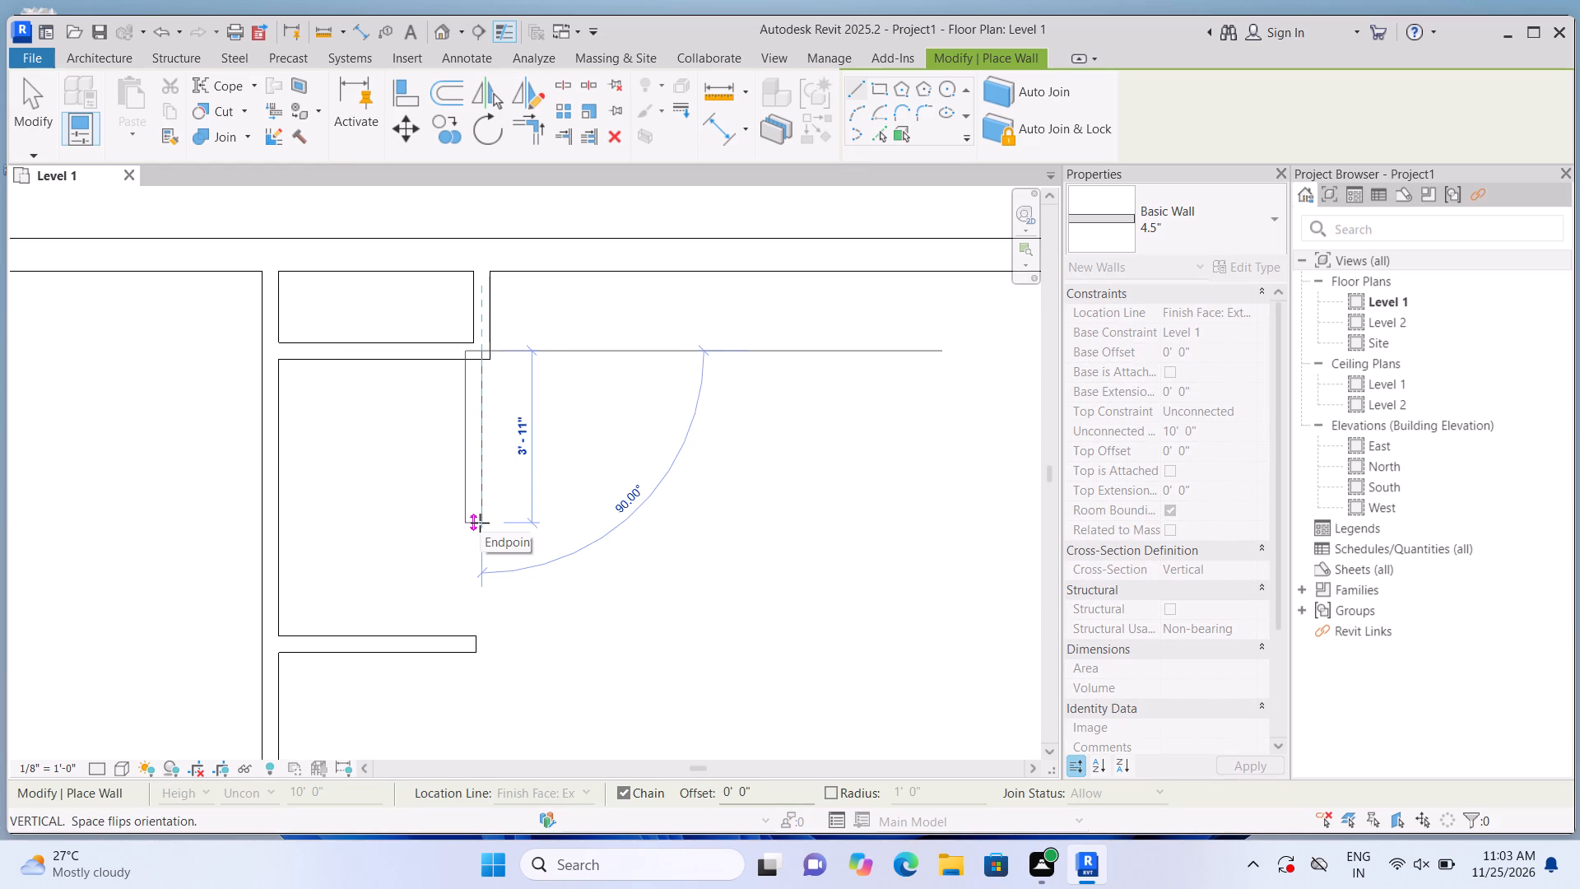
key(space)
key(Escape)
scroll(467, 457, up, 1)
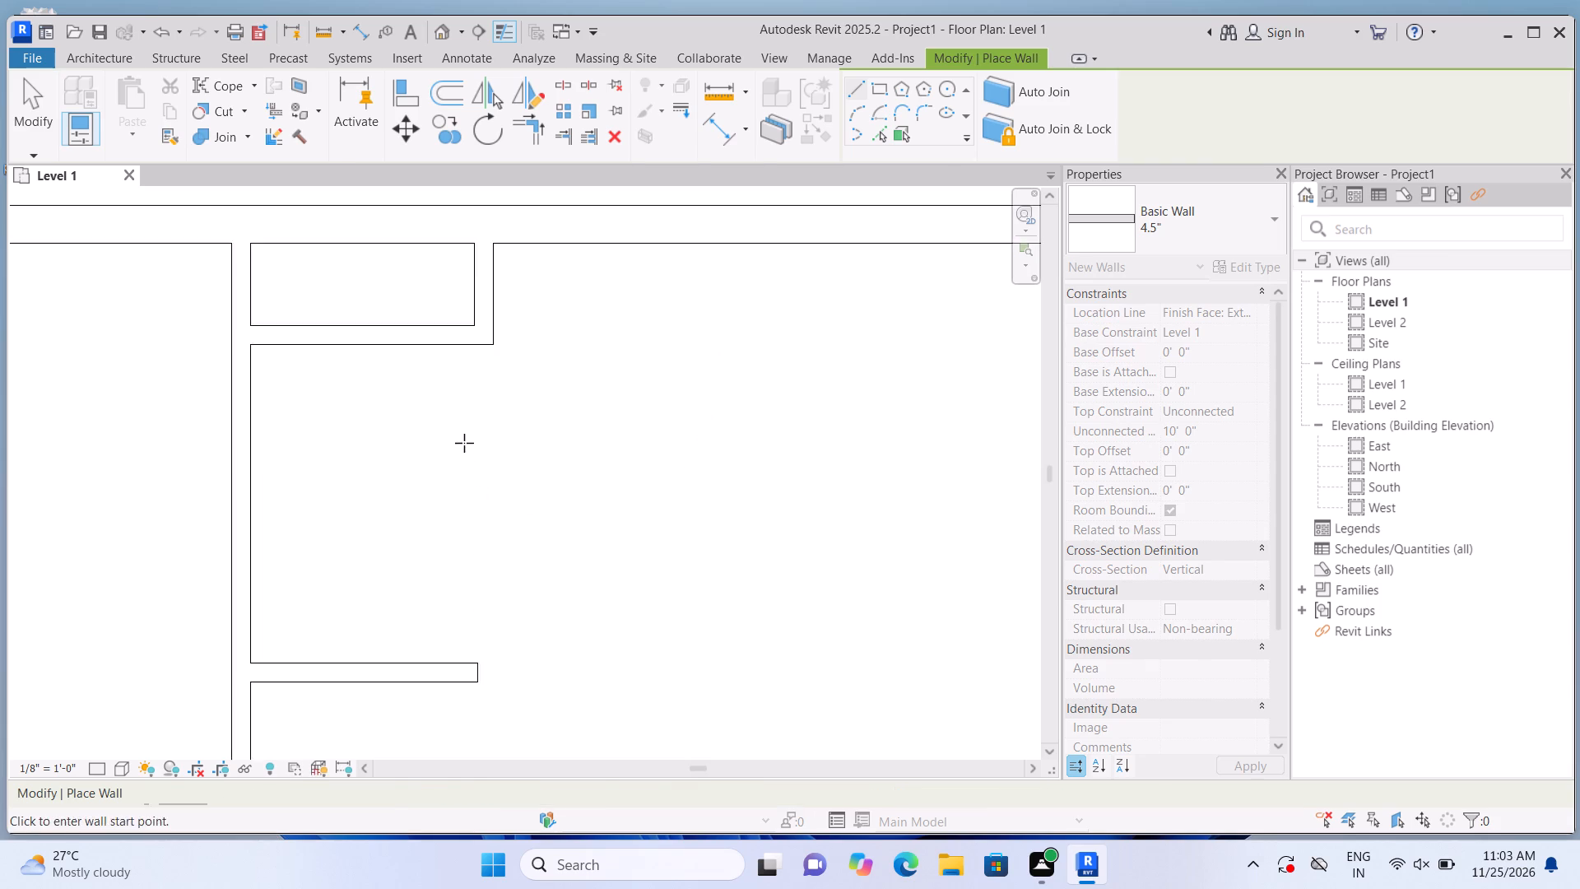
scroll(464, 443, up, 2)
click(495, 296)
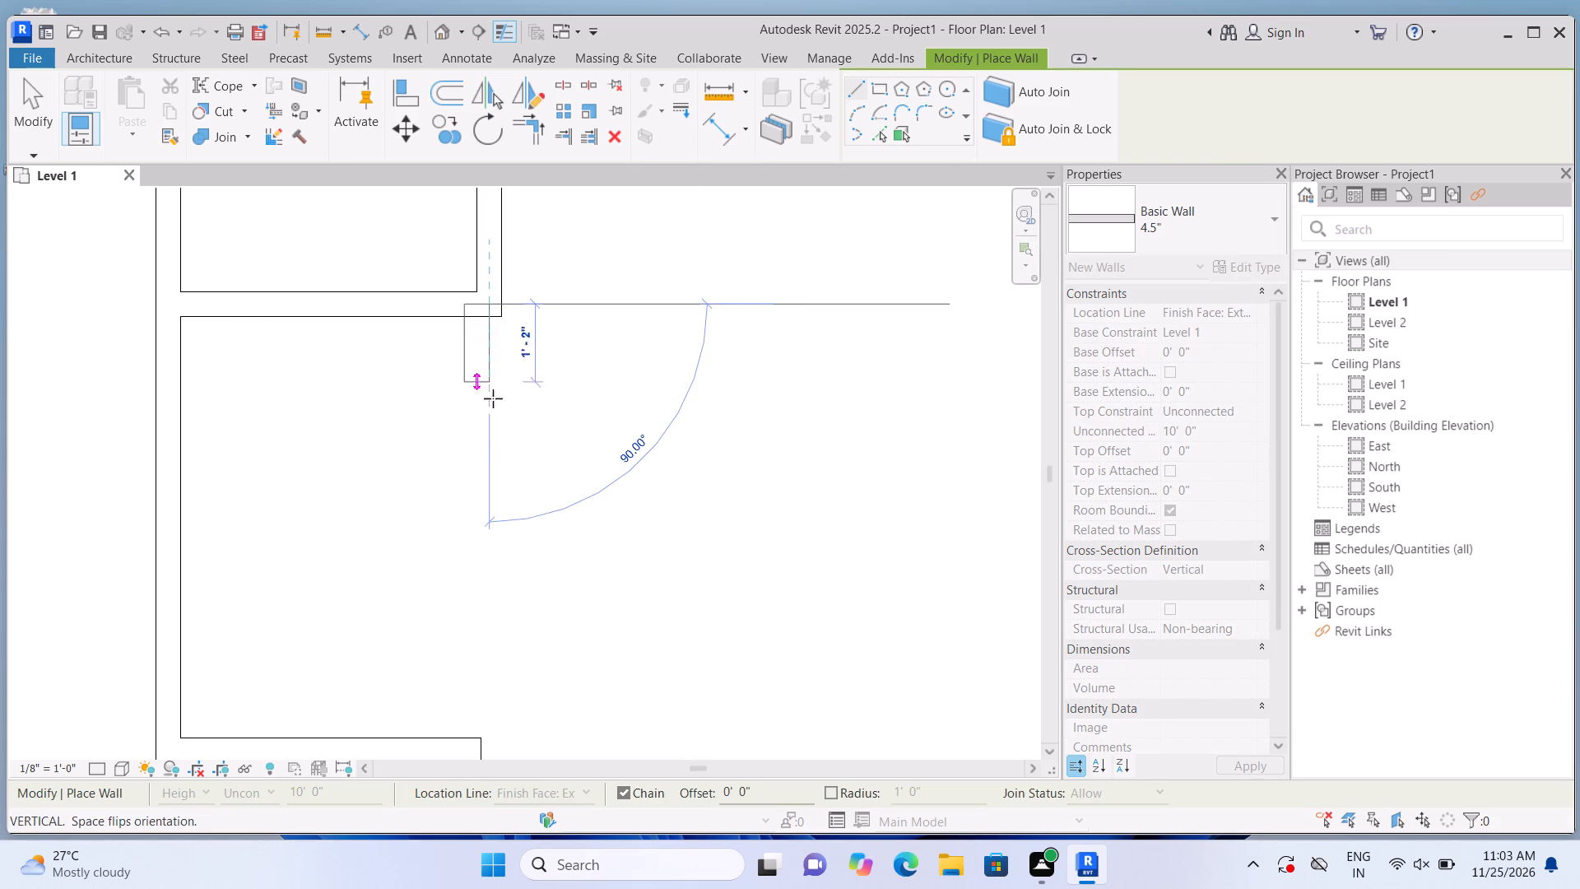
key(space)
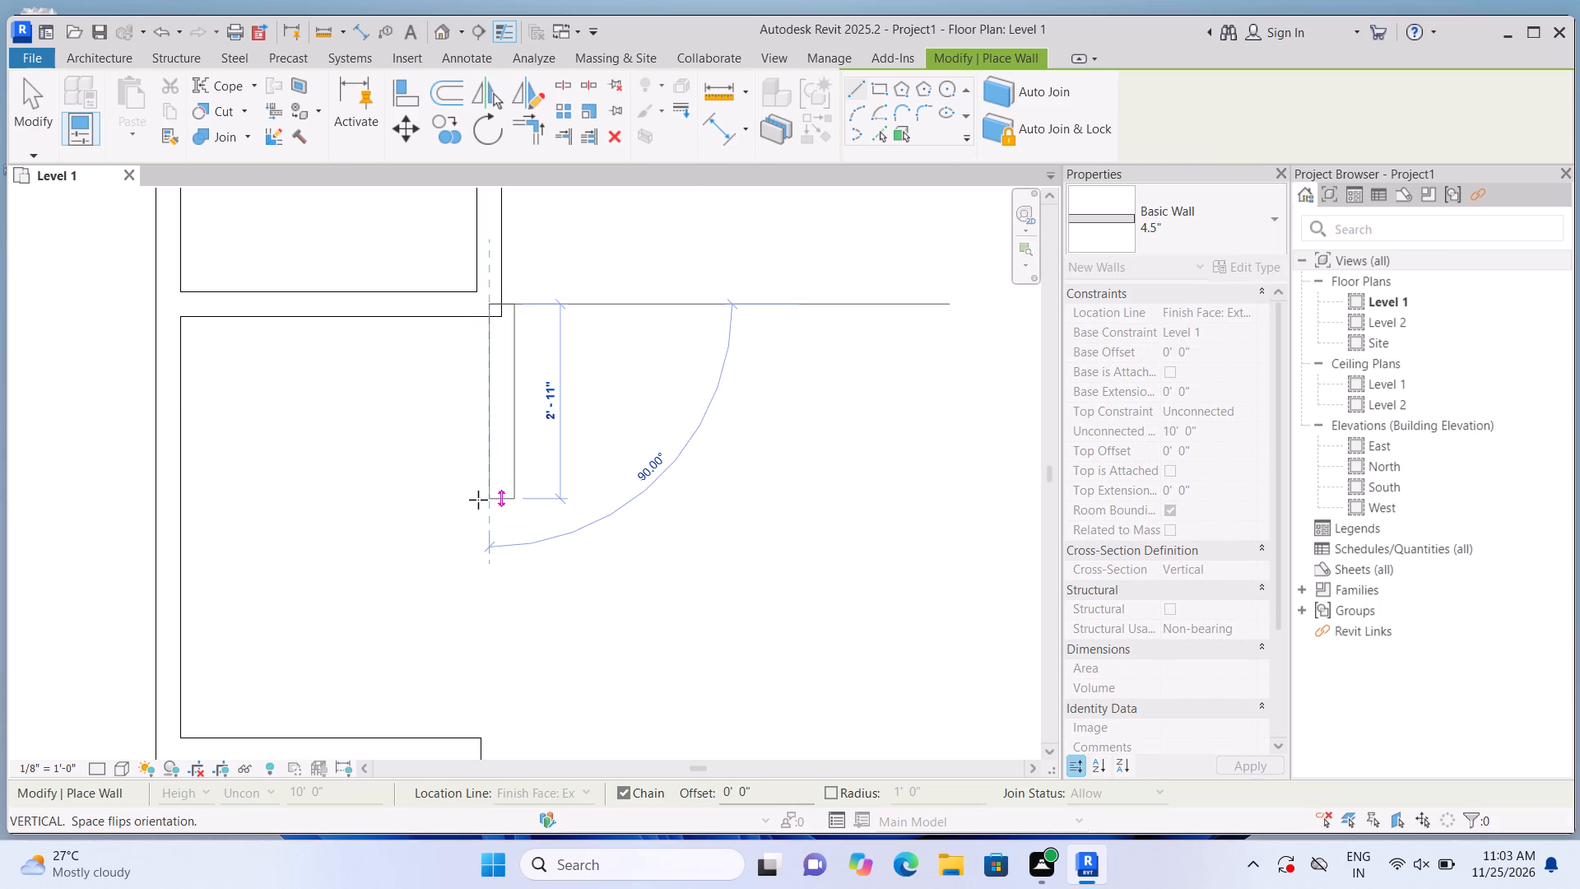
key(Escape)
Draw a 4.5" wall south from the small north enclosure's southeast corner to the end of the wall below, closing that room's east side.
click(496, 315)
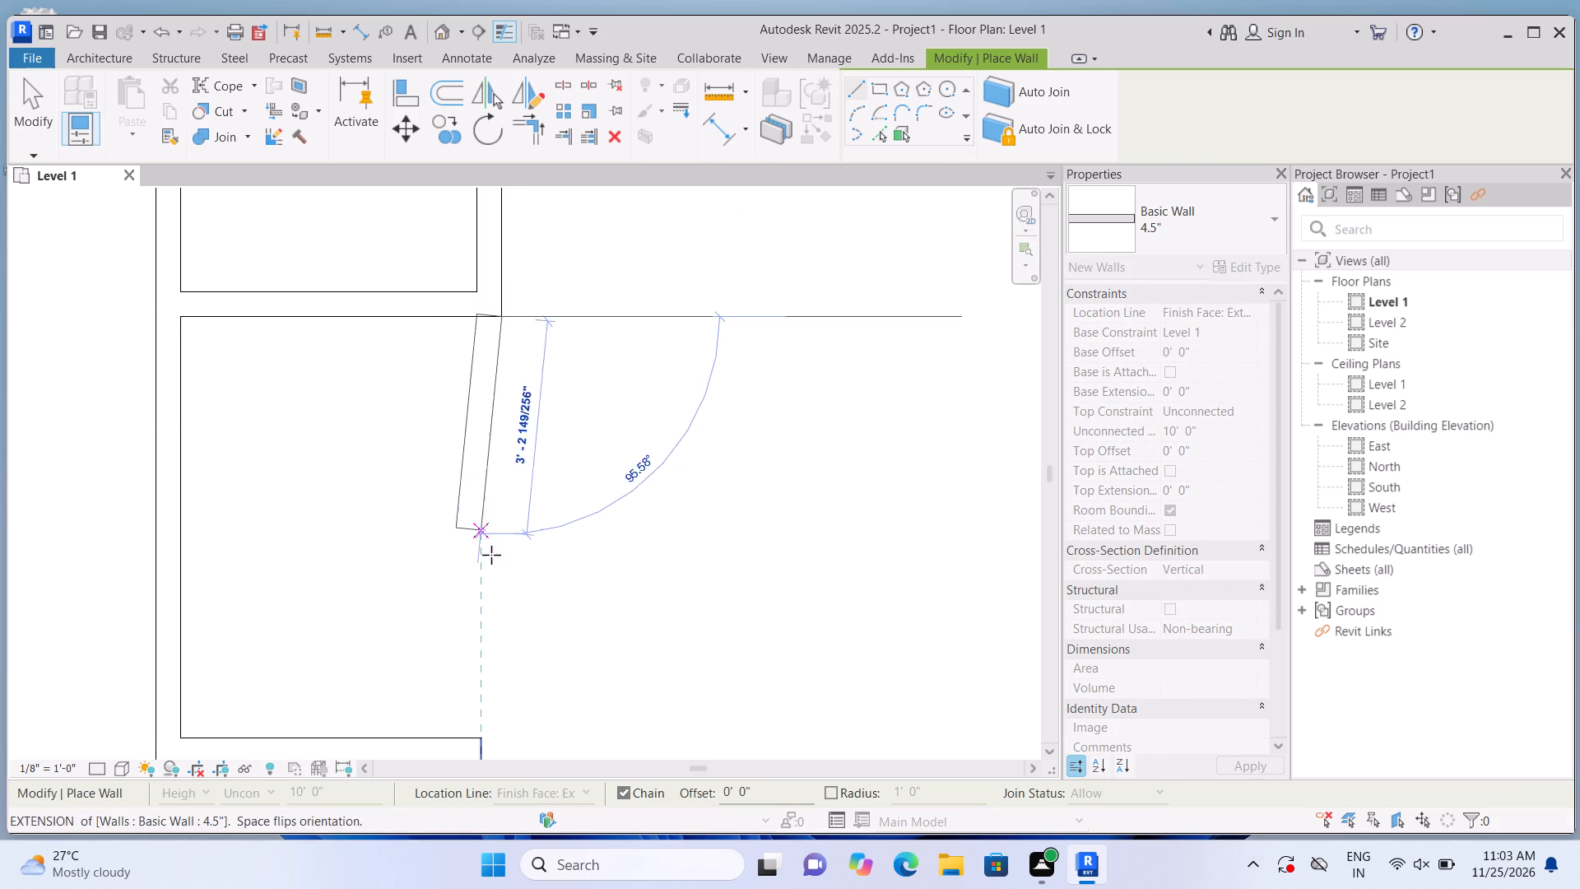
scroll(494, 573, down, 3)
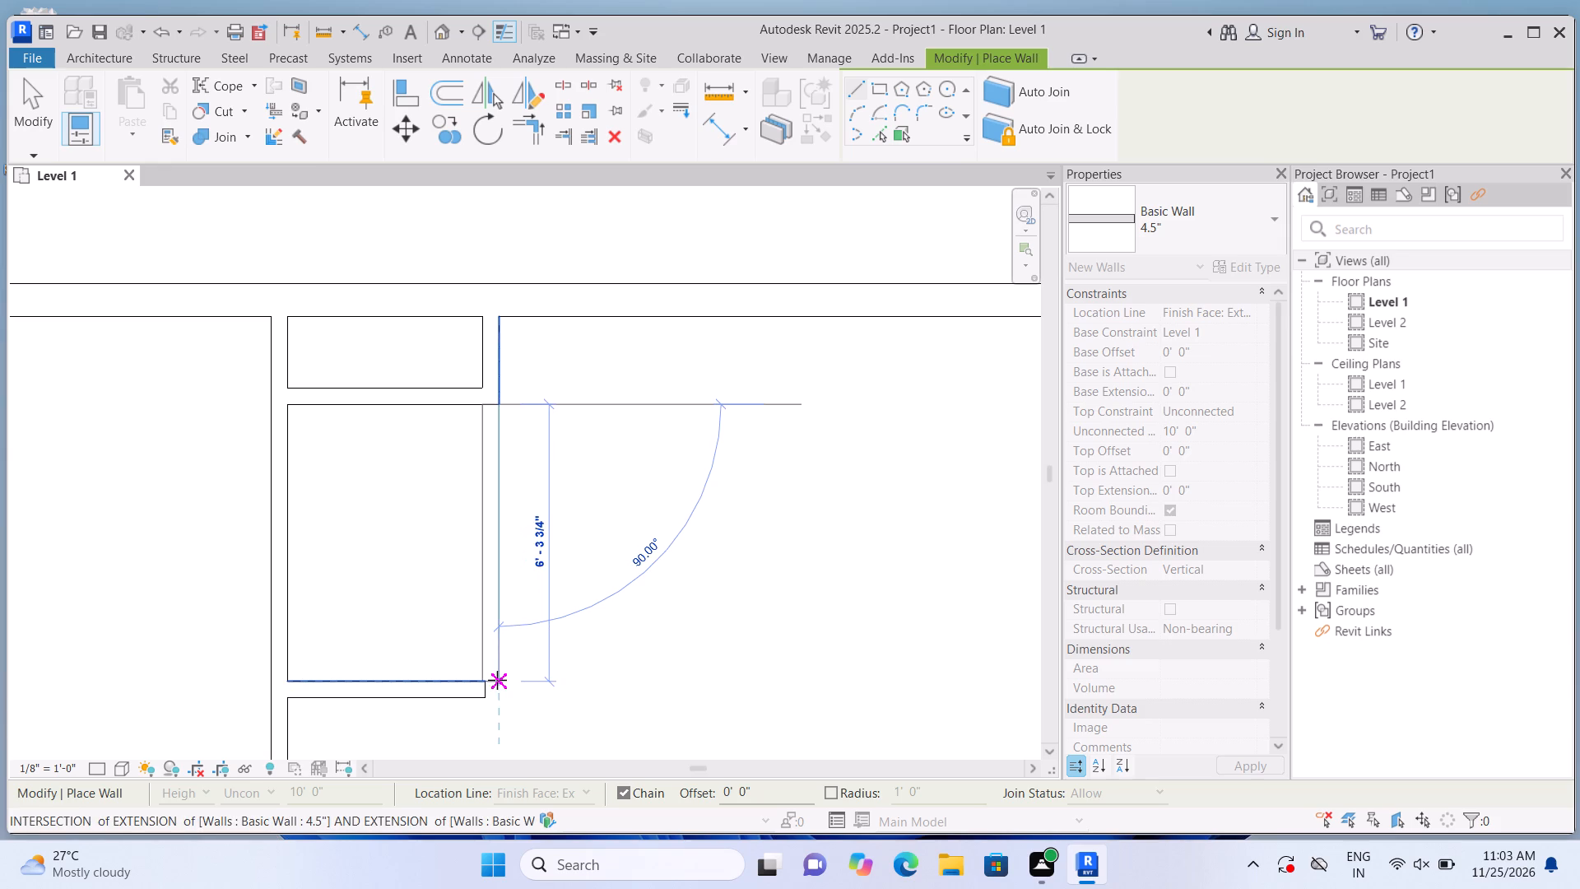
click(494, 696)
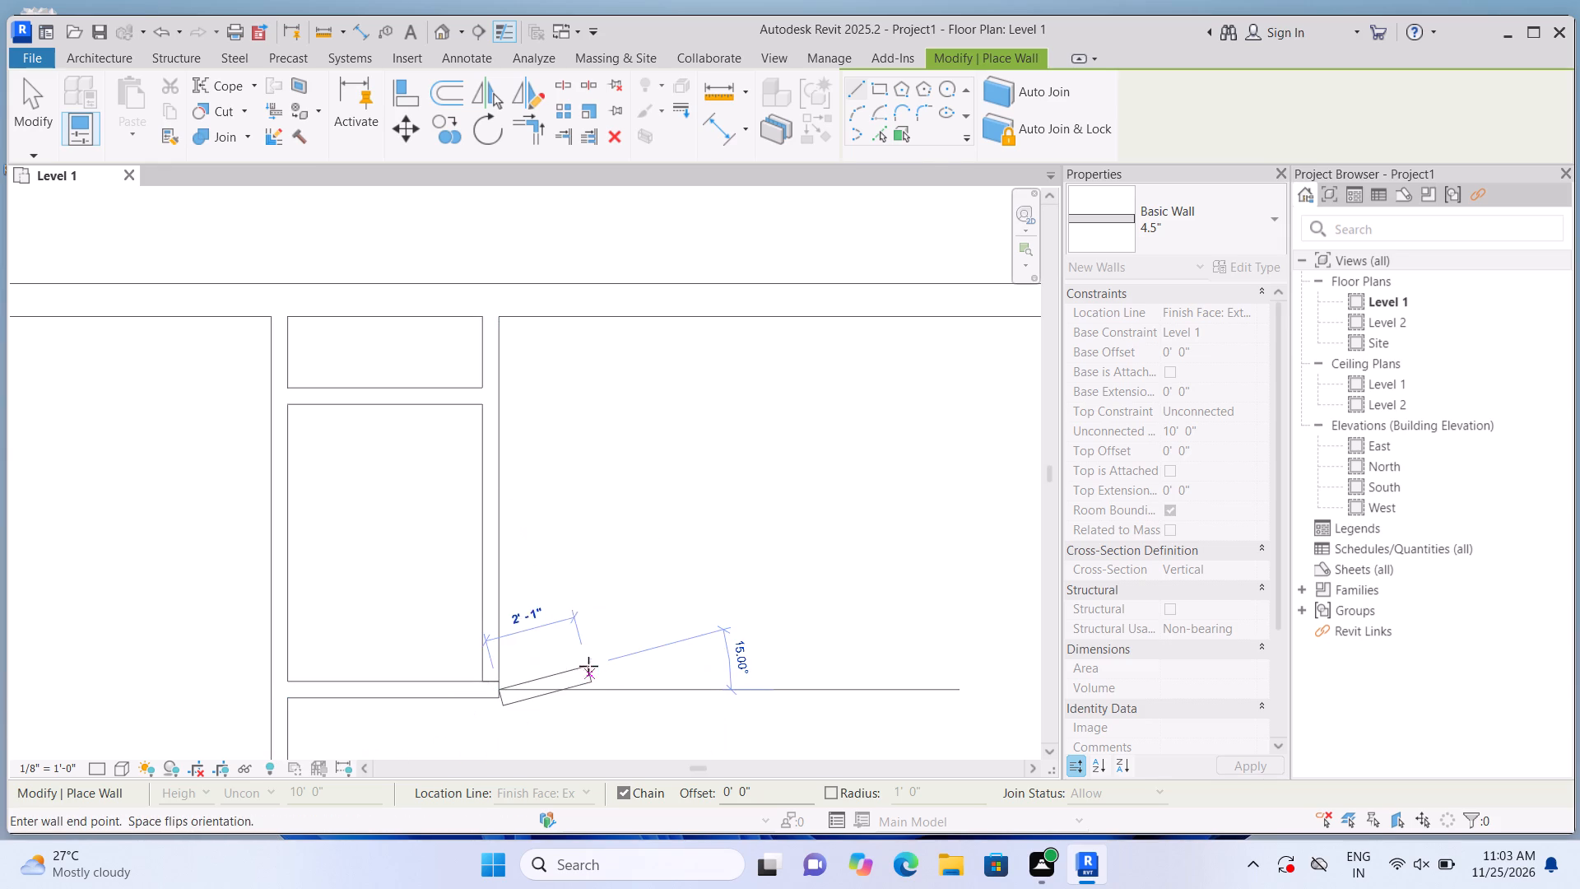
key(Escape)
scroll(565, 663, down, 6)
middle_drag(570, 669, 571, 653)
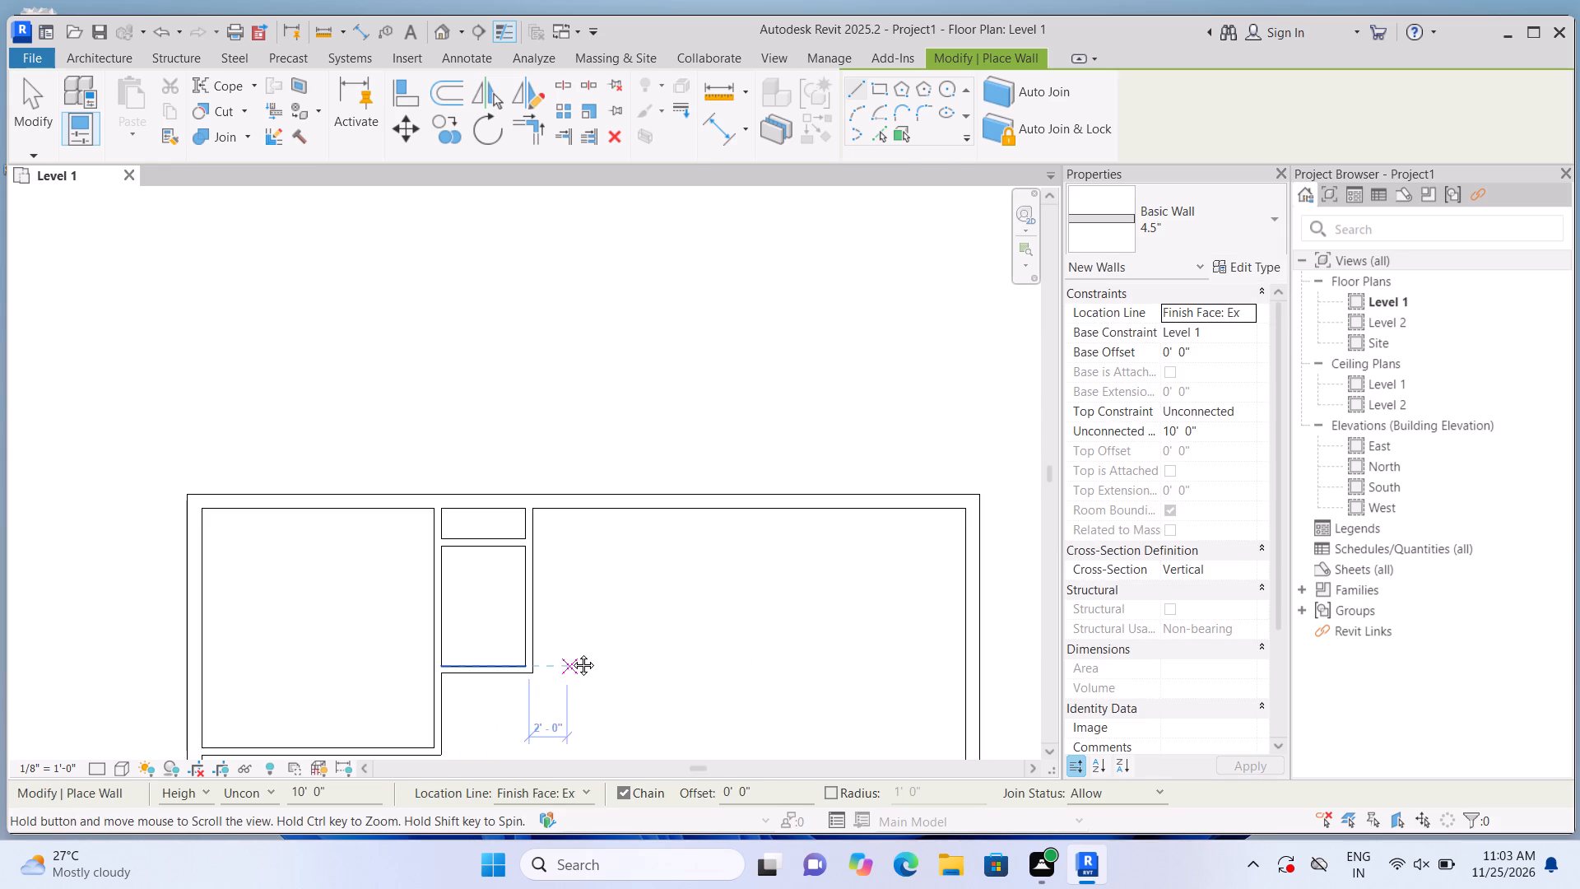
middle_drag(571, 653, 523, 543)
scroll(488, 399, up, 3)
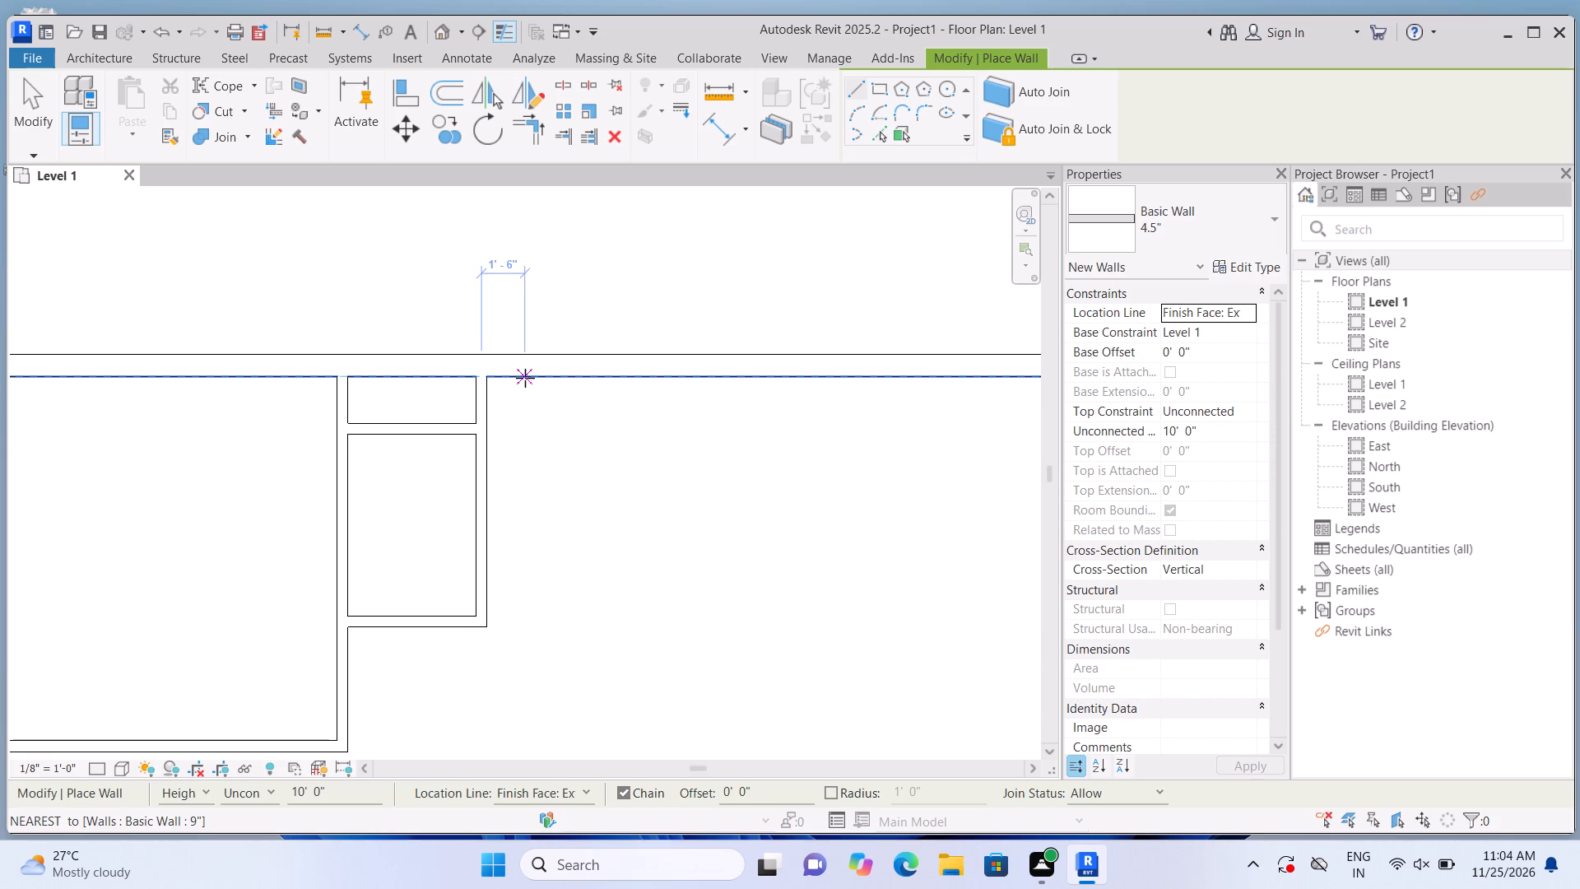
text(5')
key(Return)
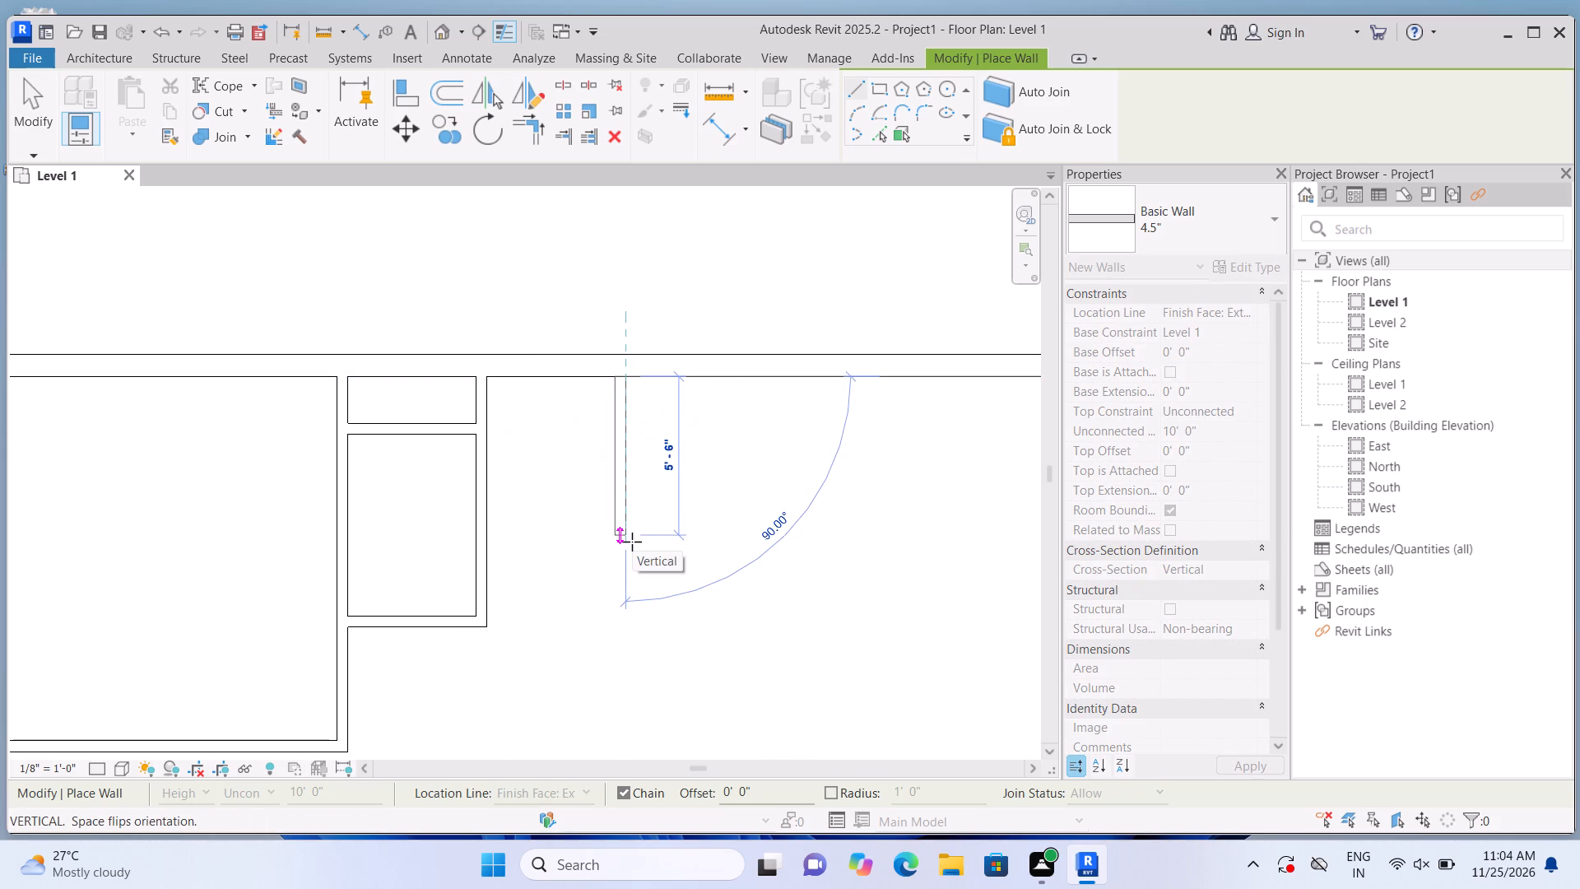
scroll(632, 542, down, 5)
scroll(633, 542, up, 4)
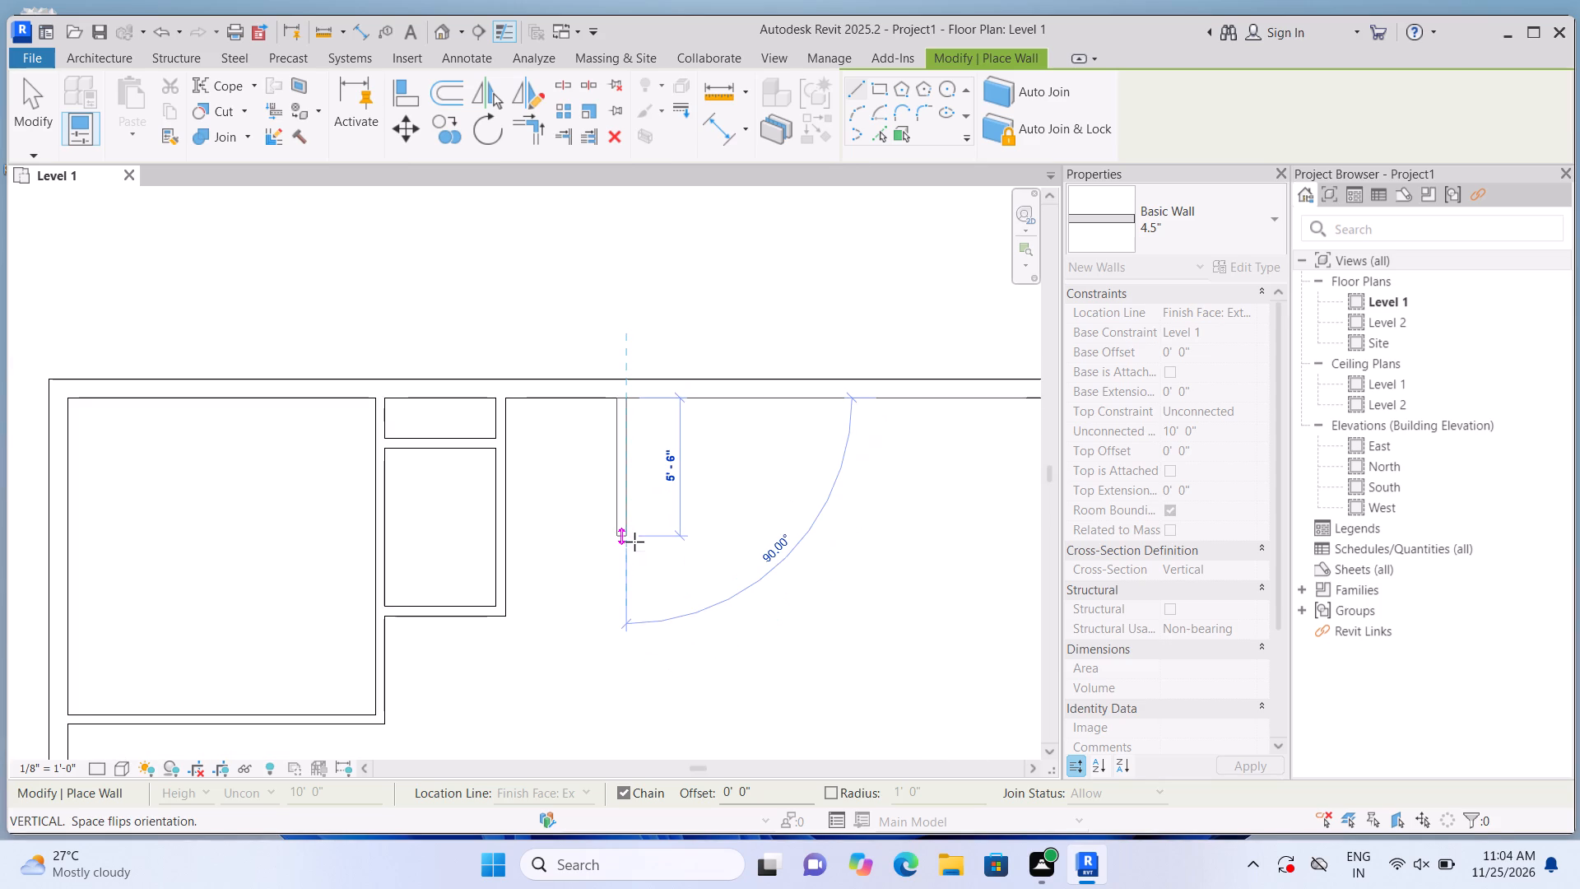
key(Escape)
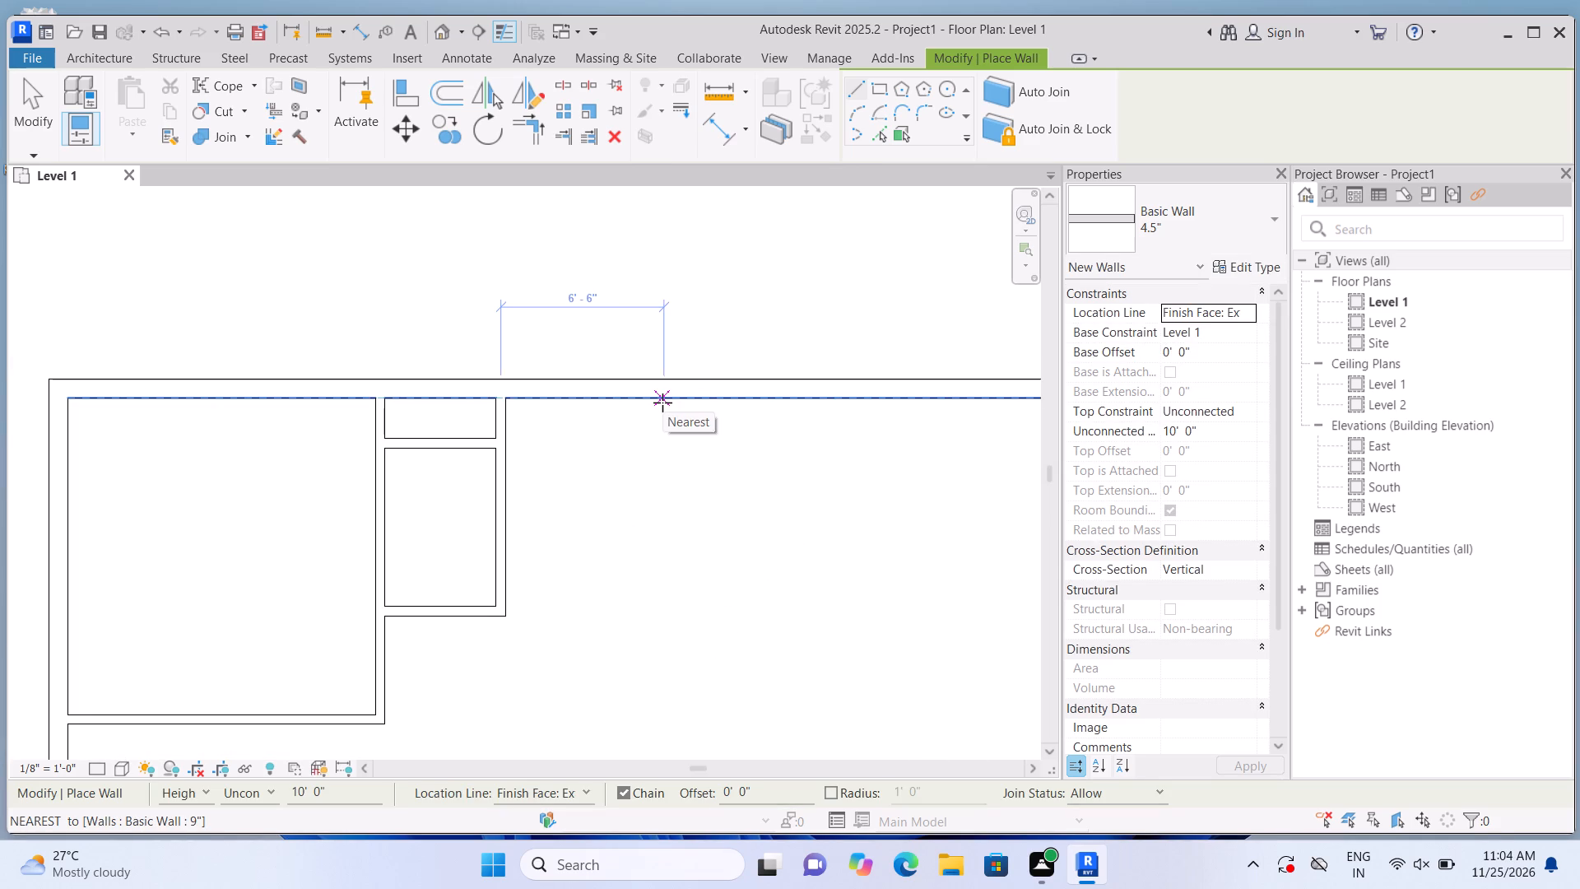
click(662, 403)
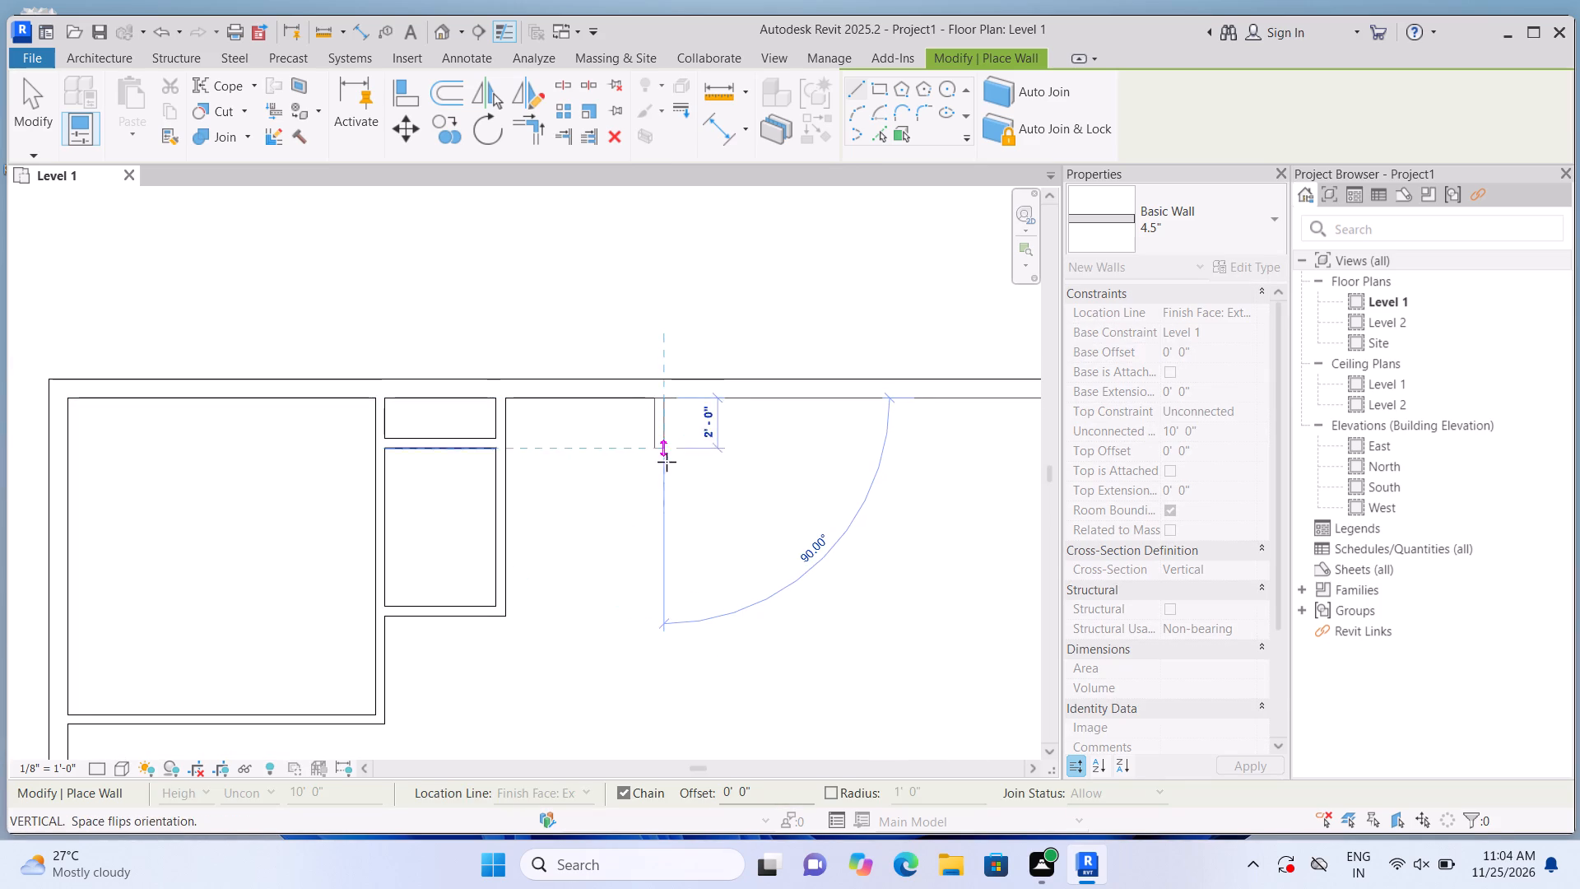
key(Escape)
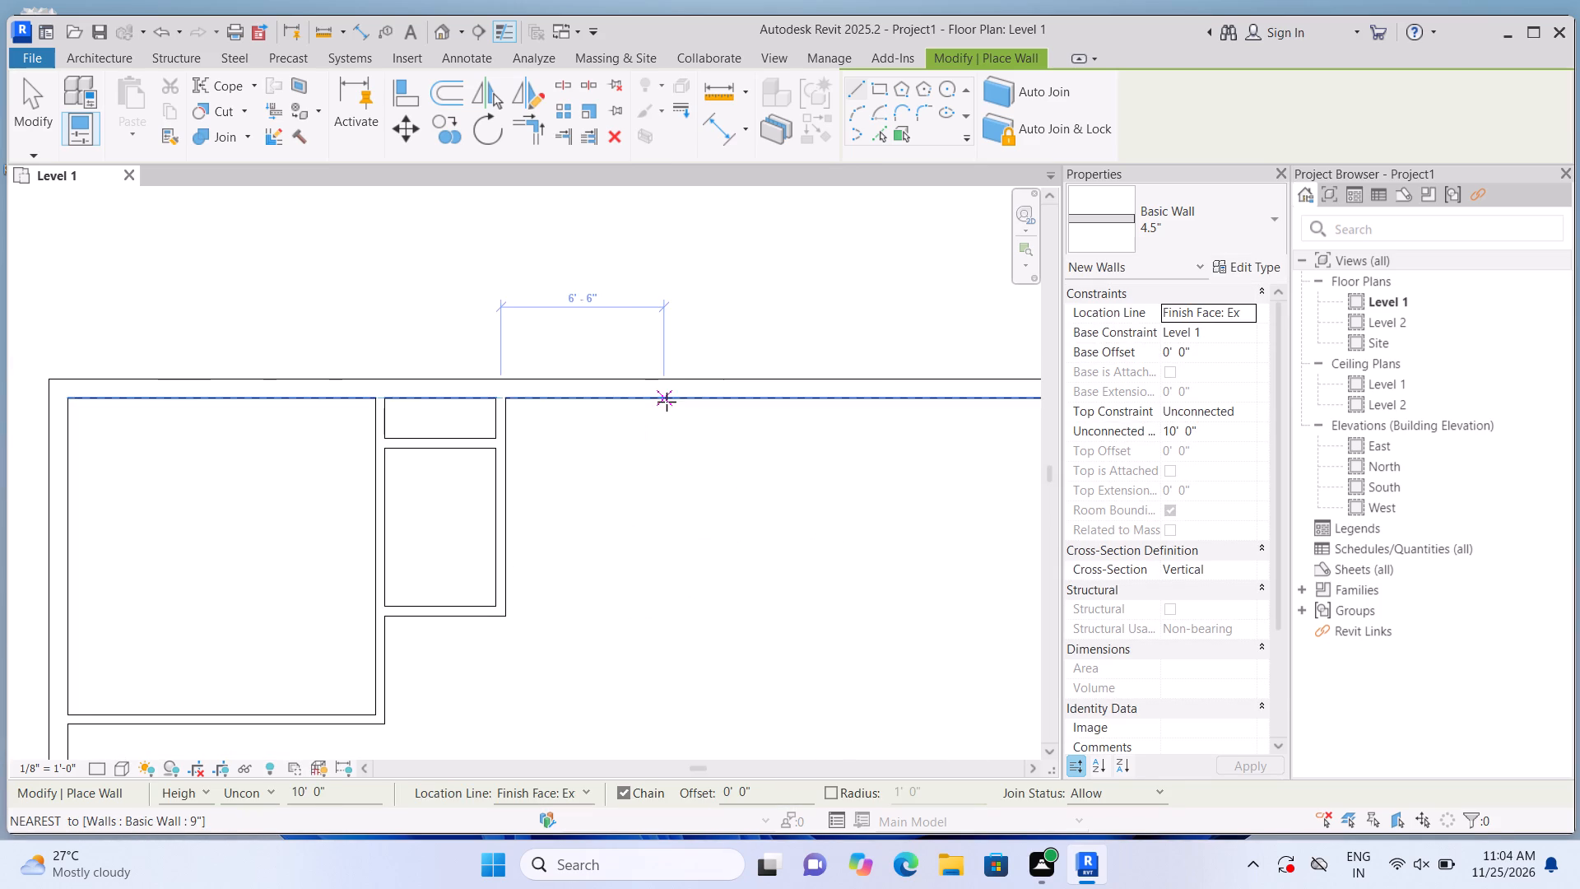
Draw a 4.5" wall starting 6'6" east of the small rooms' east wall on the north exterior wall, 7' south, and close it west to that wall.
click(667, 402)
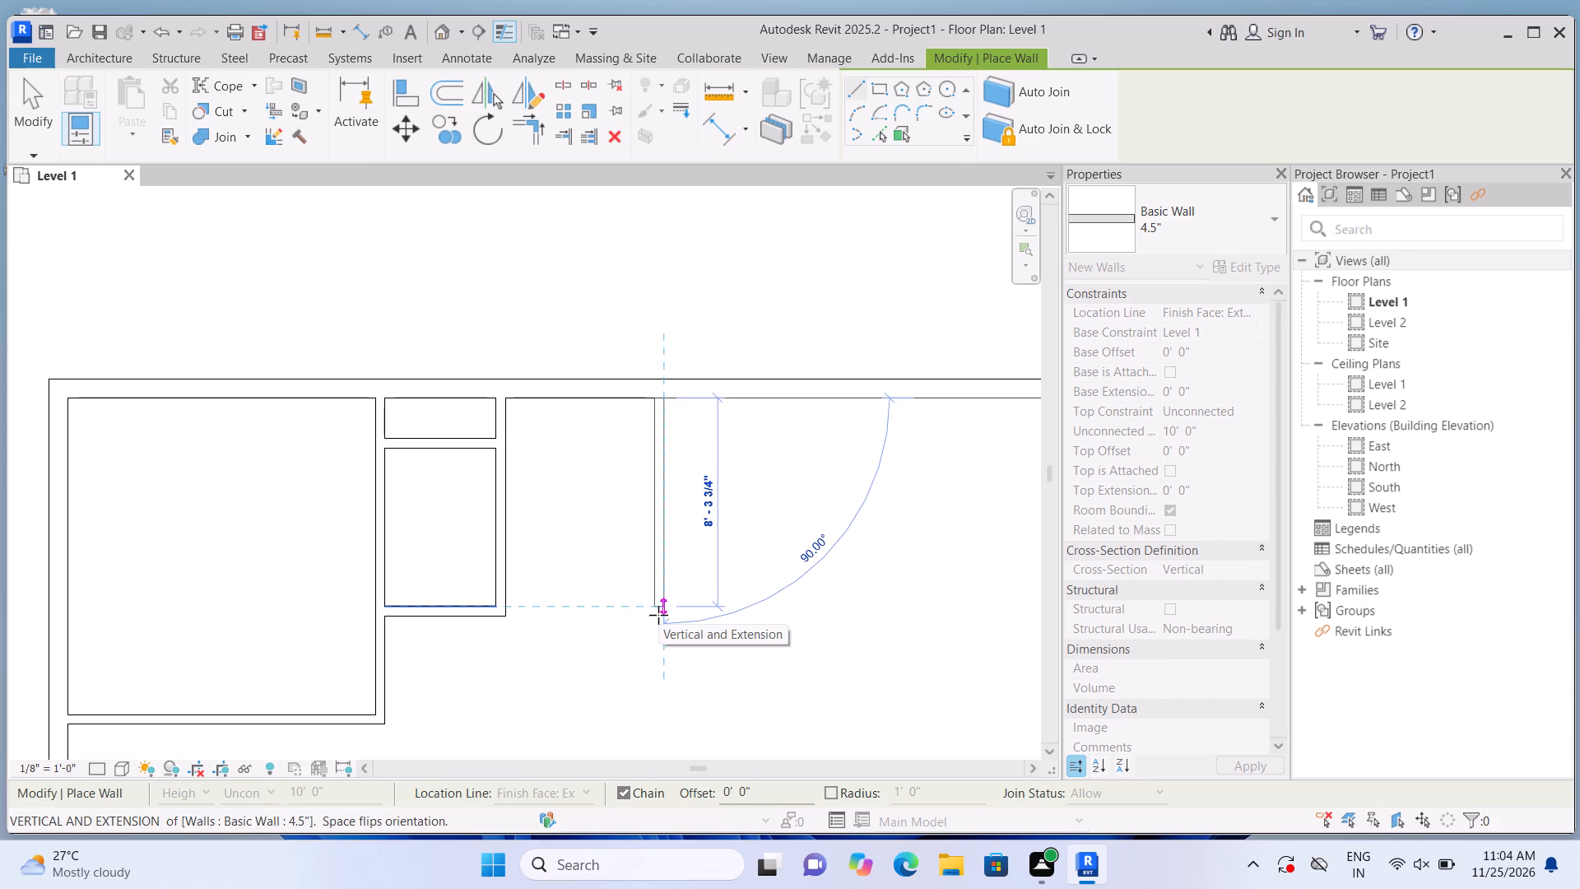
text(7')
key(Return)
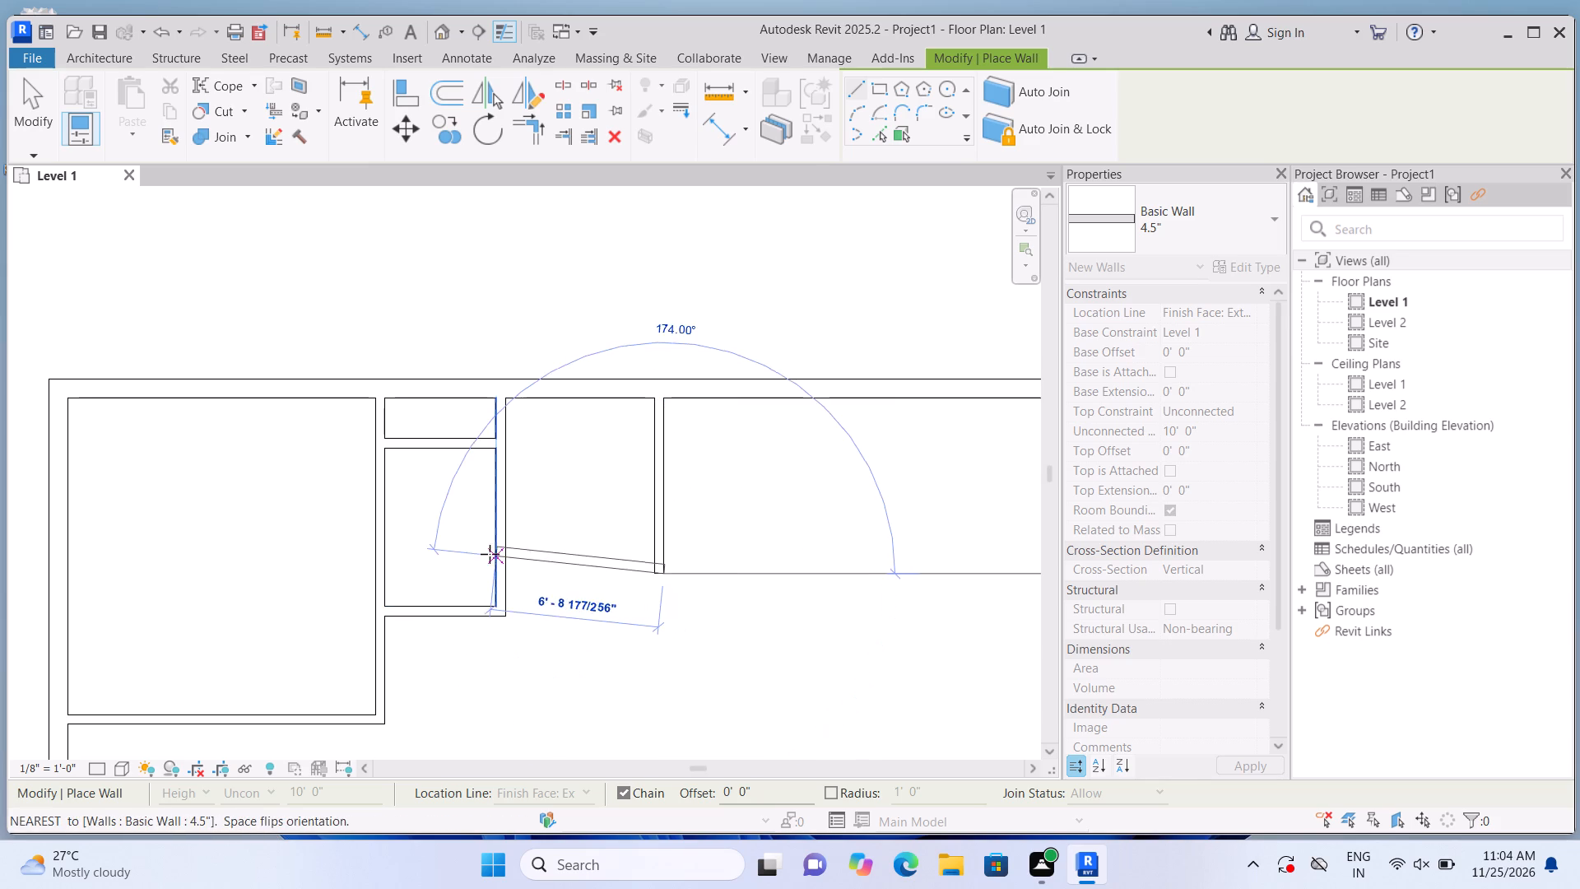
scroll(509, 576, up, 3)
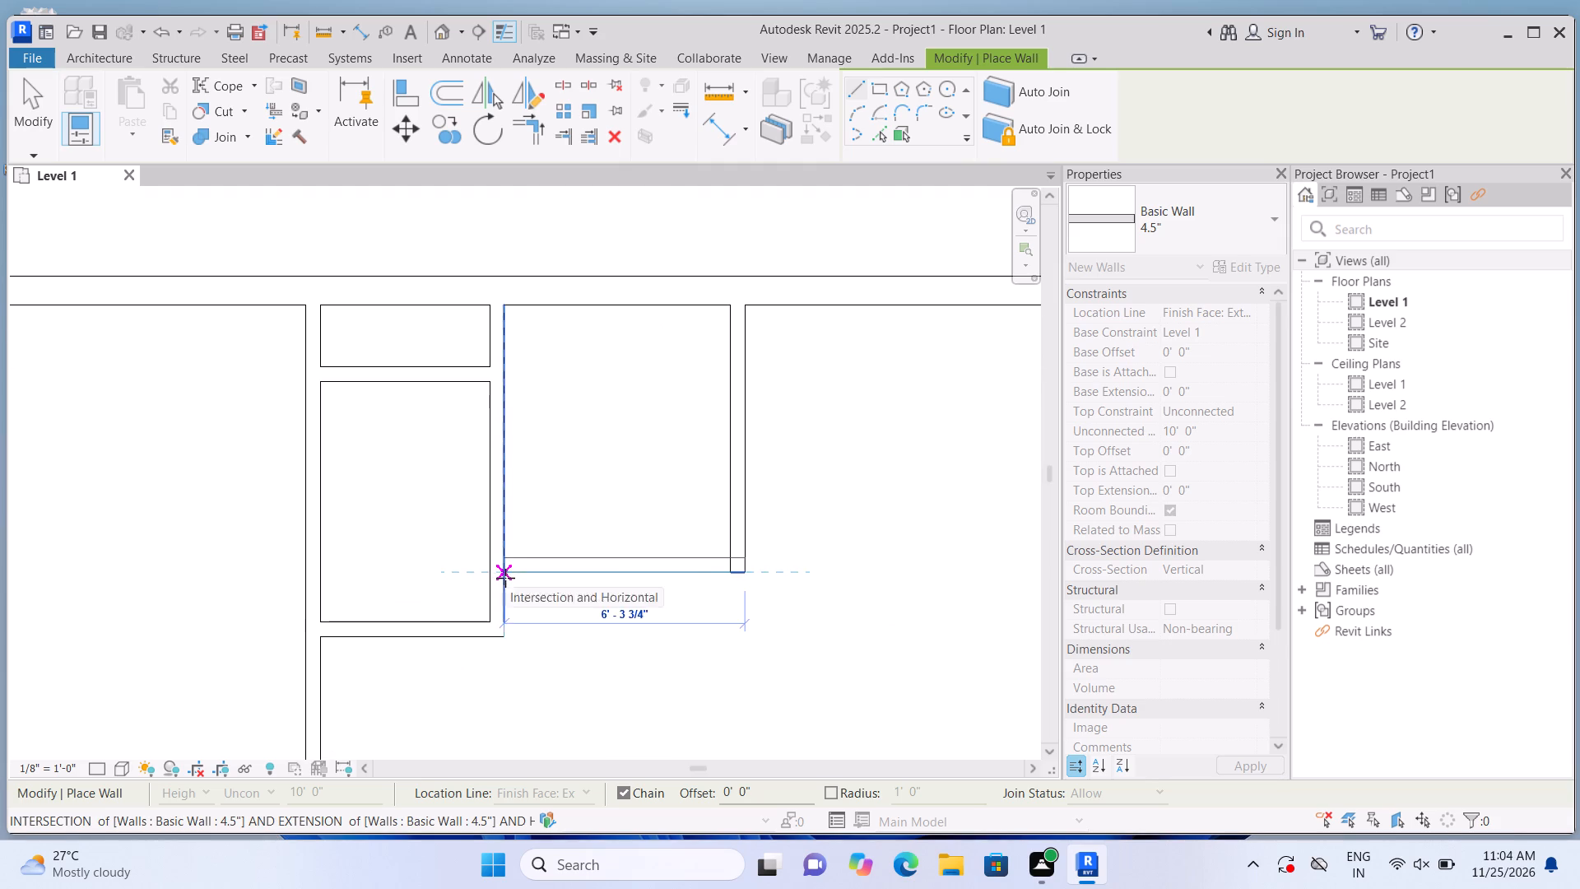
click(505, 578)
key(Escape)
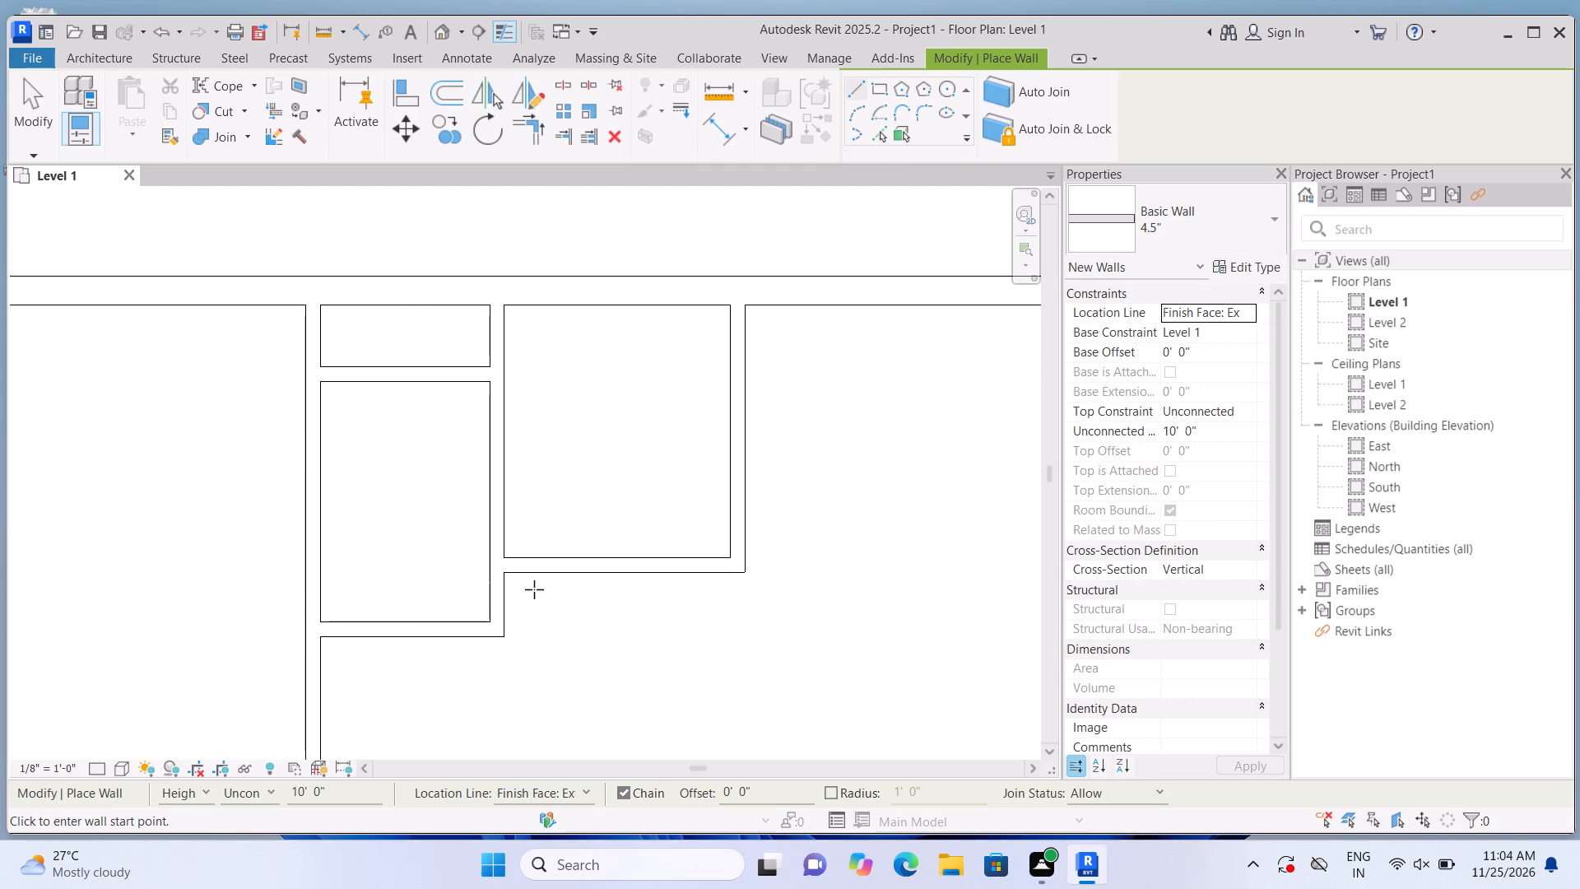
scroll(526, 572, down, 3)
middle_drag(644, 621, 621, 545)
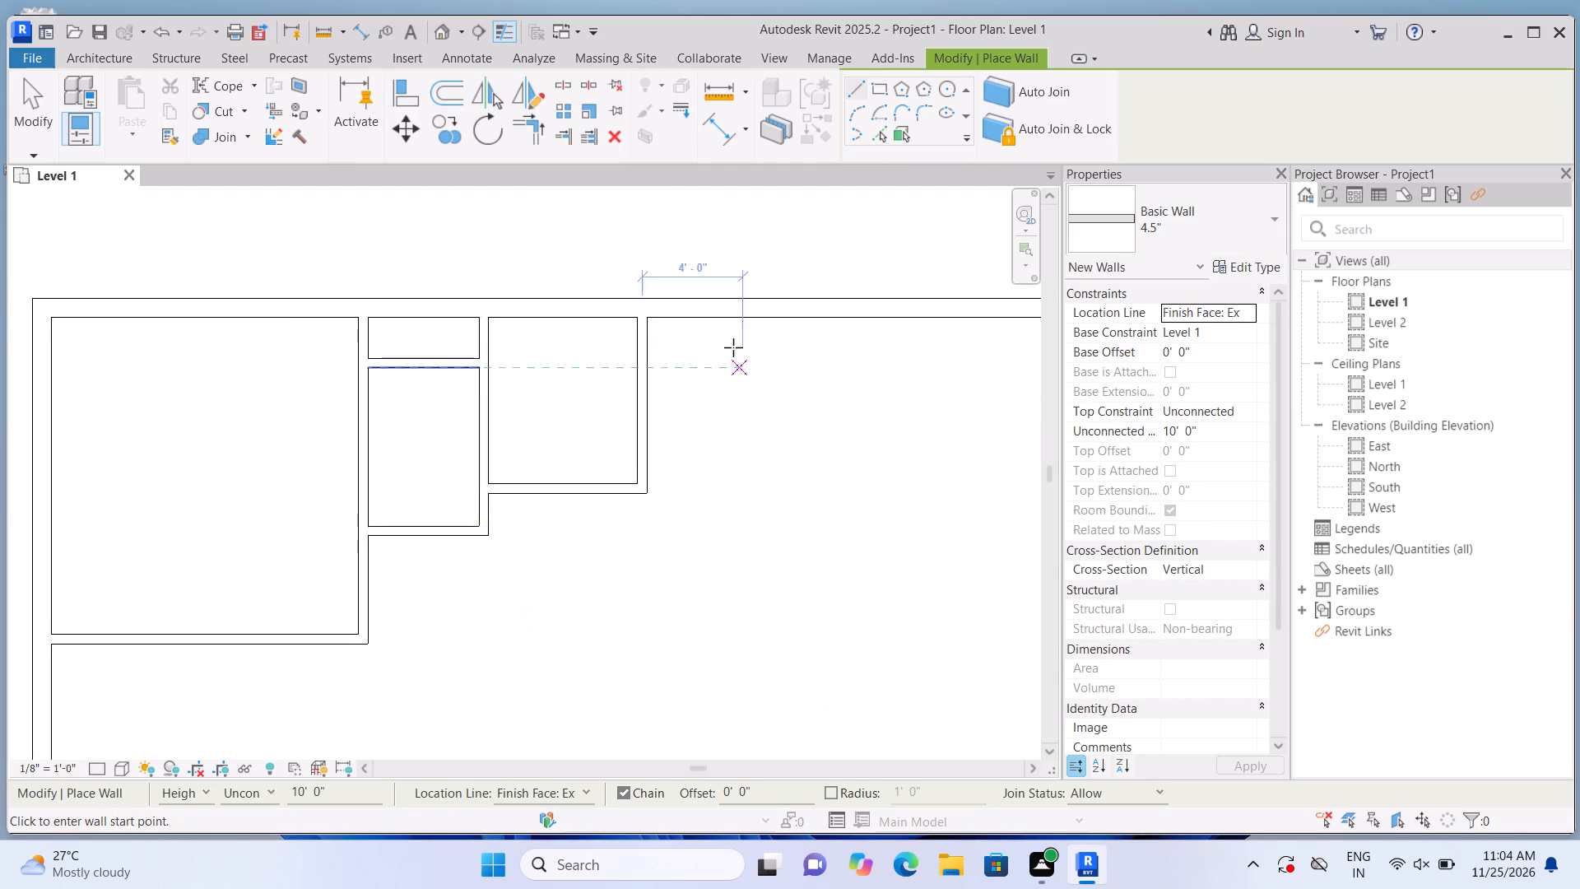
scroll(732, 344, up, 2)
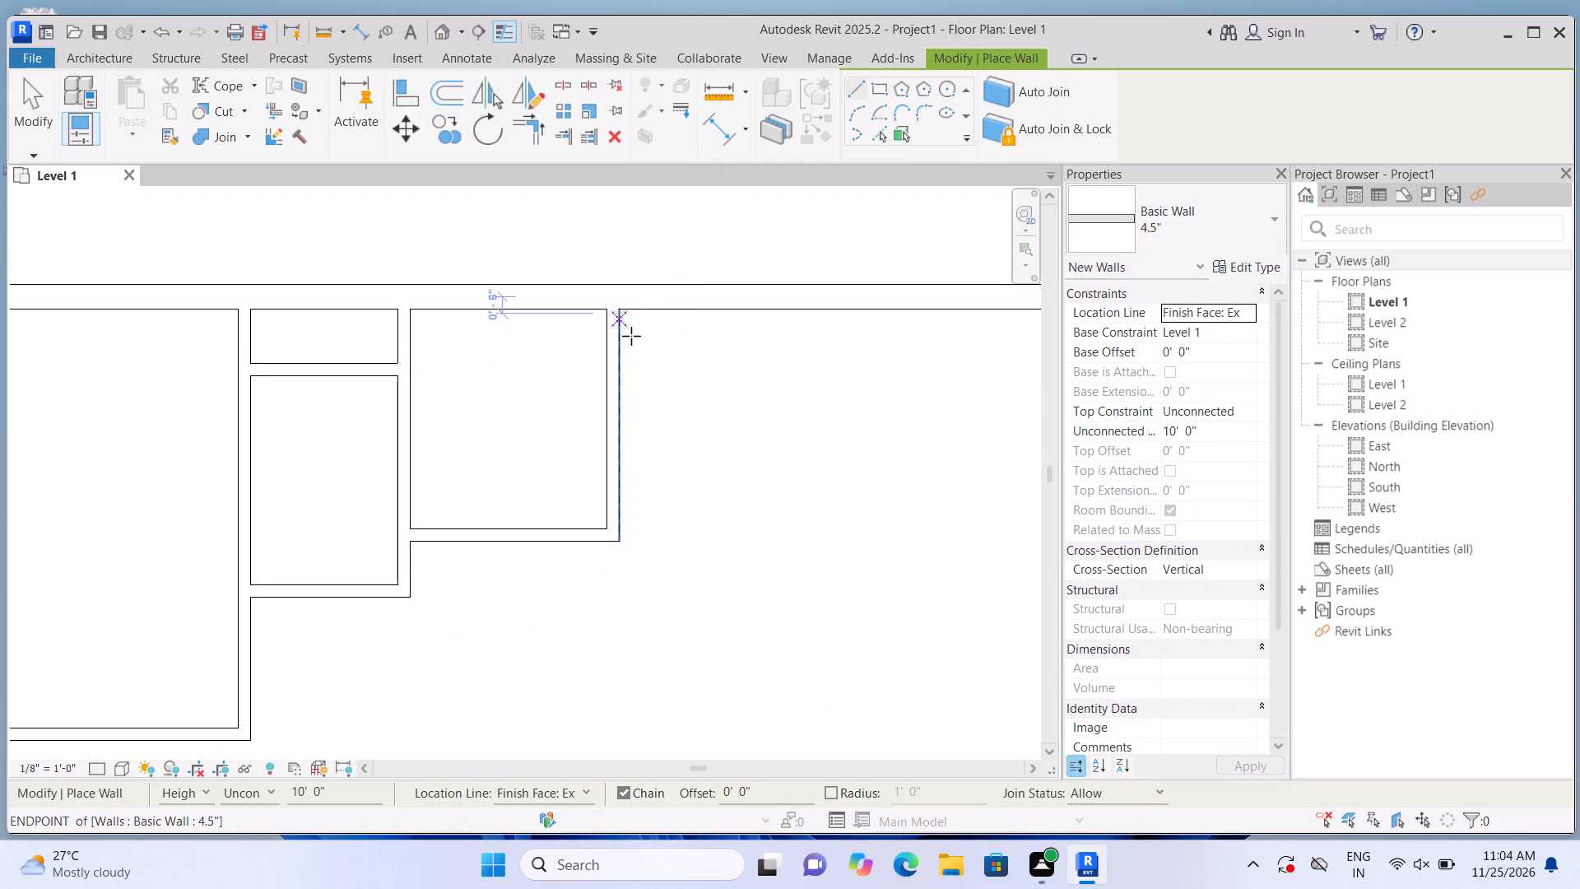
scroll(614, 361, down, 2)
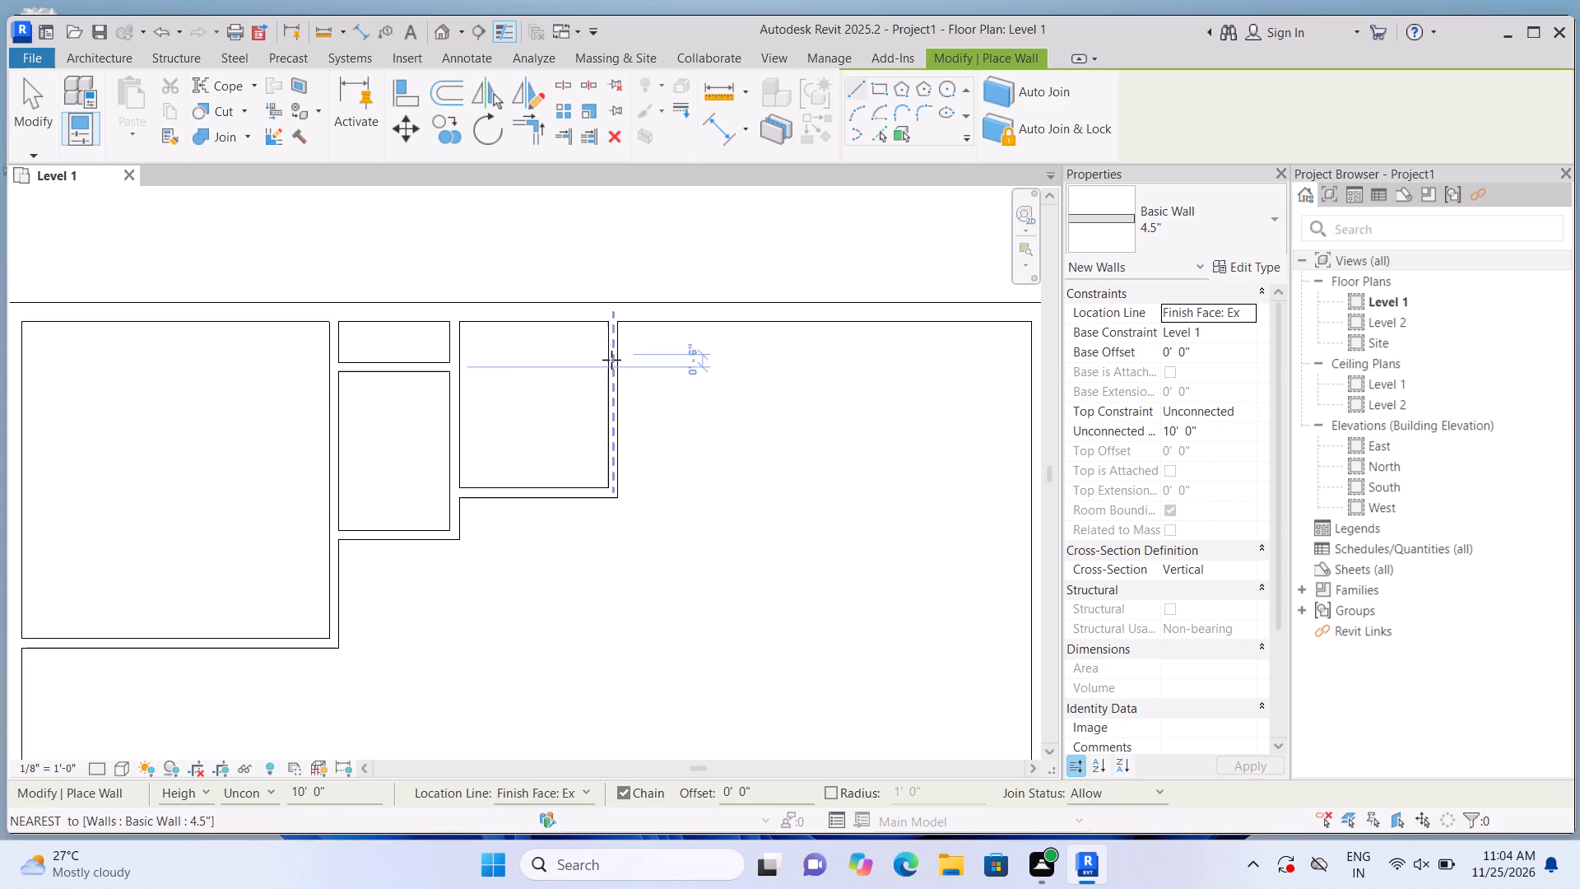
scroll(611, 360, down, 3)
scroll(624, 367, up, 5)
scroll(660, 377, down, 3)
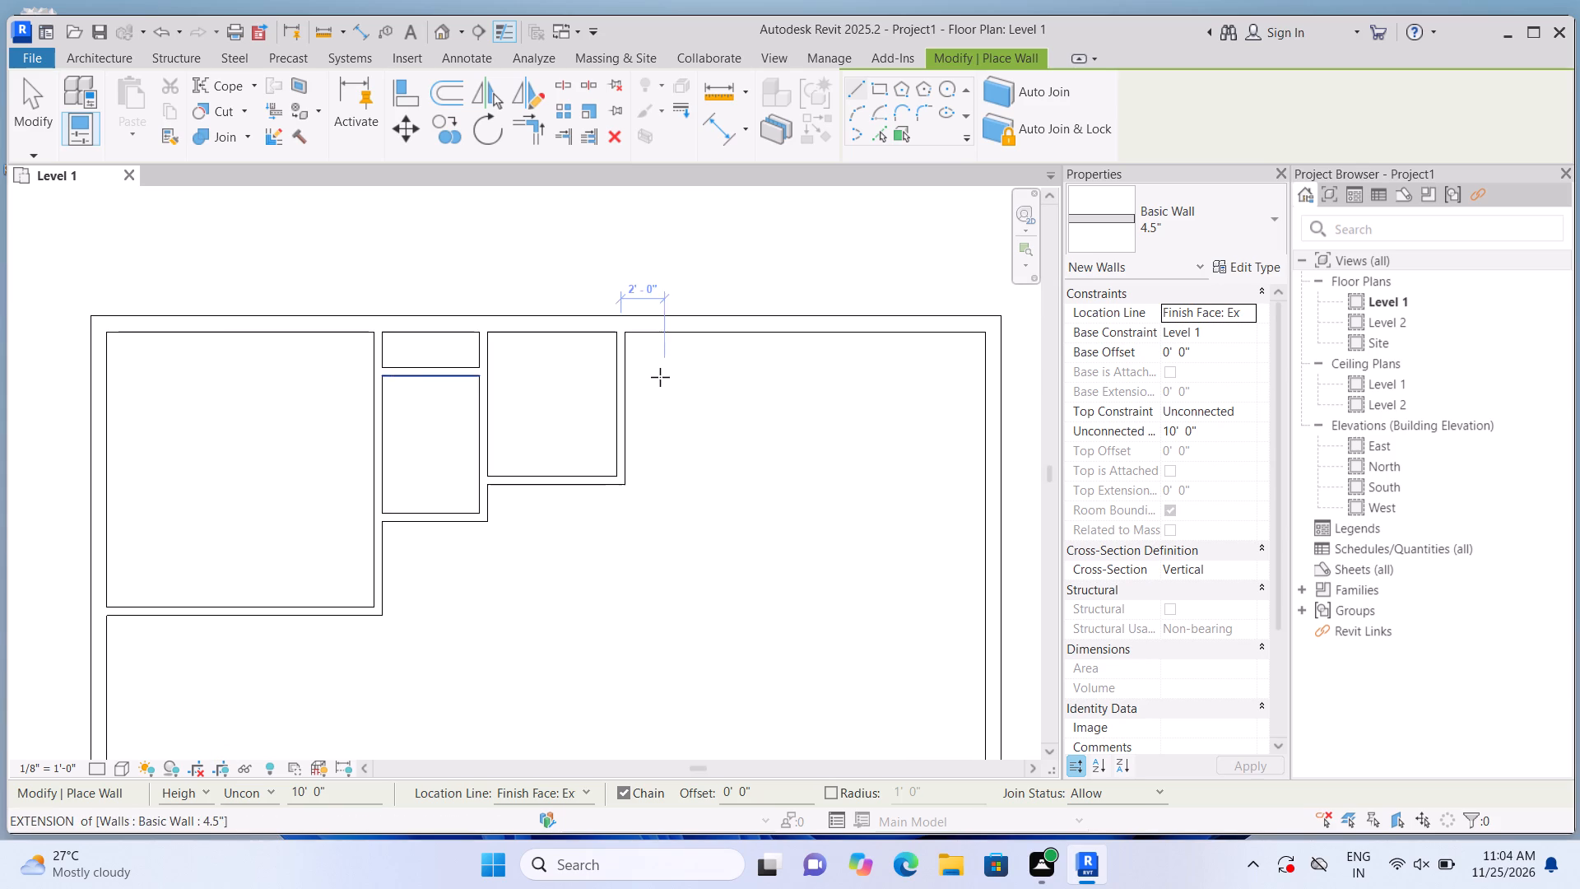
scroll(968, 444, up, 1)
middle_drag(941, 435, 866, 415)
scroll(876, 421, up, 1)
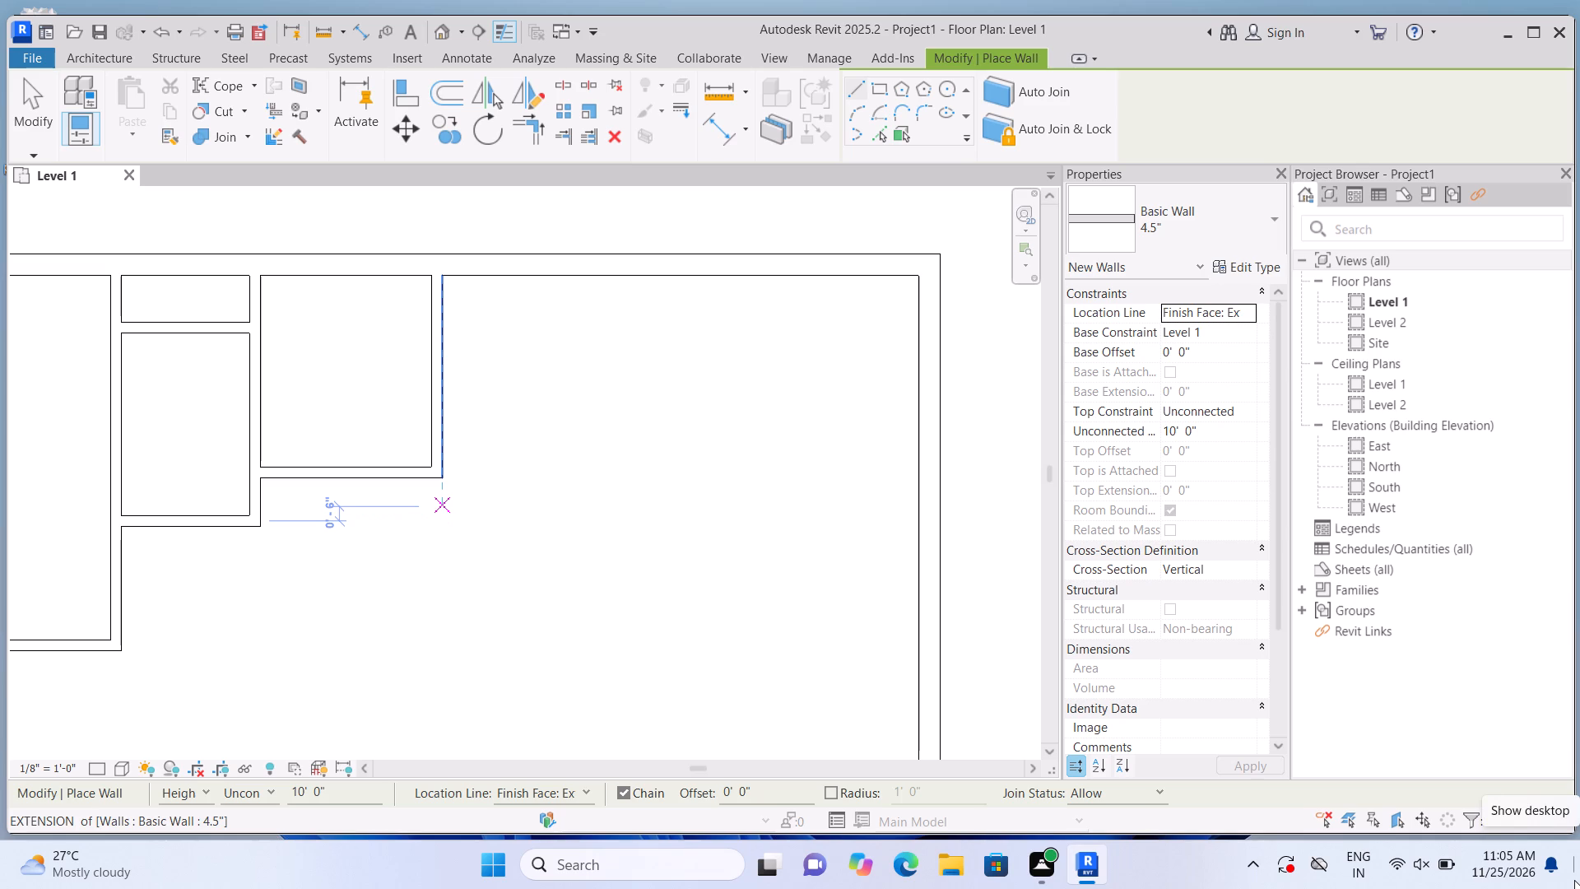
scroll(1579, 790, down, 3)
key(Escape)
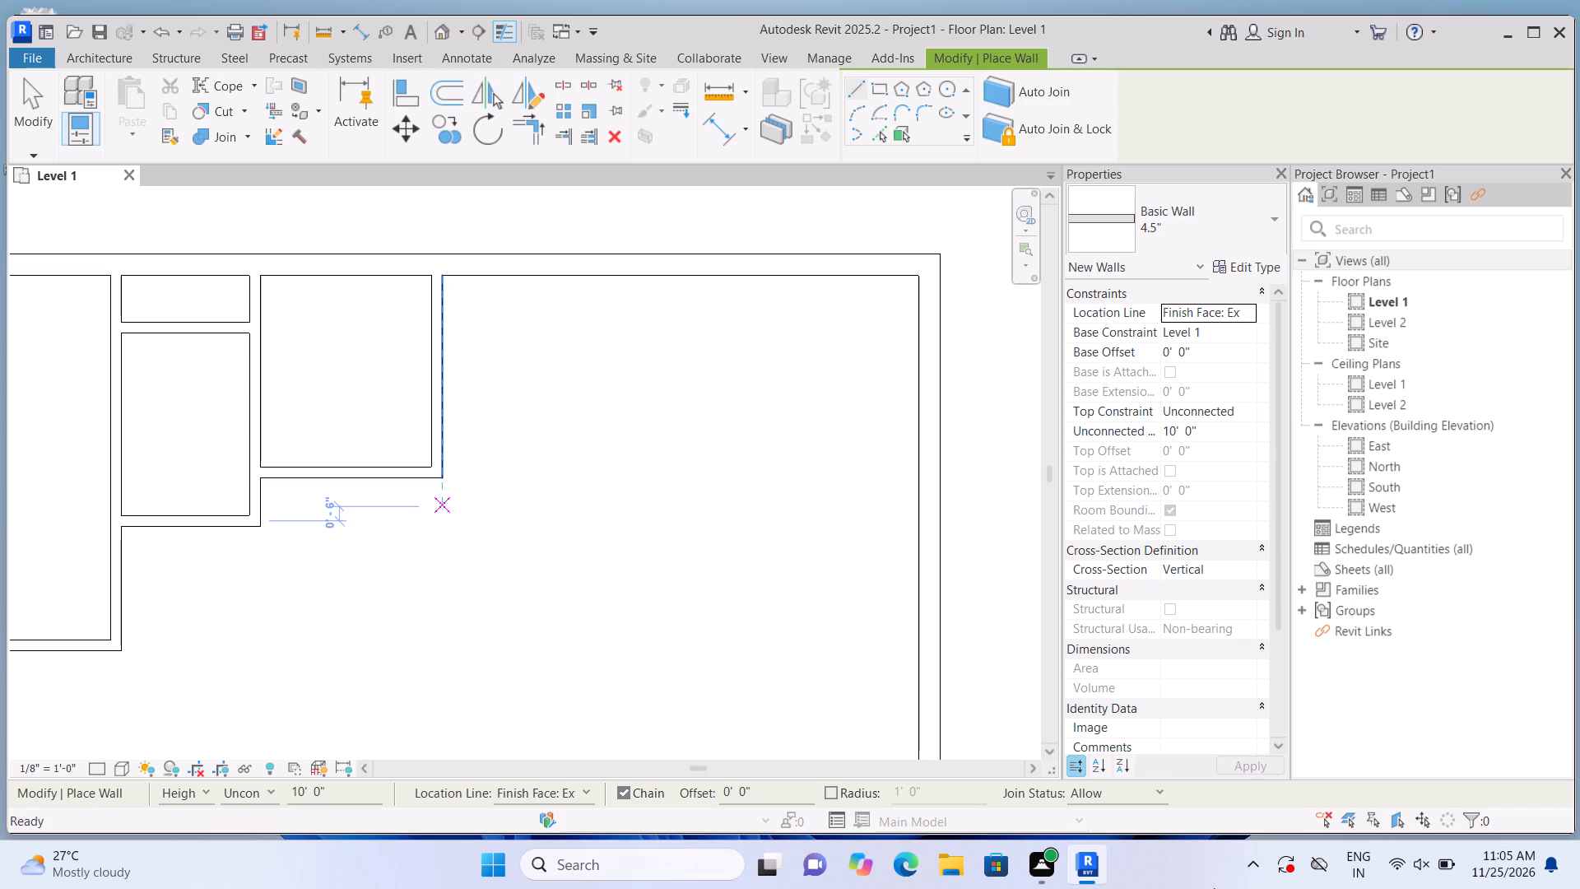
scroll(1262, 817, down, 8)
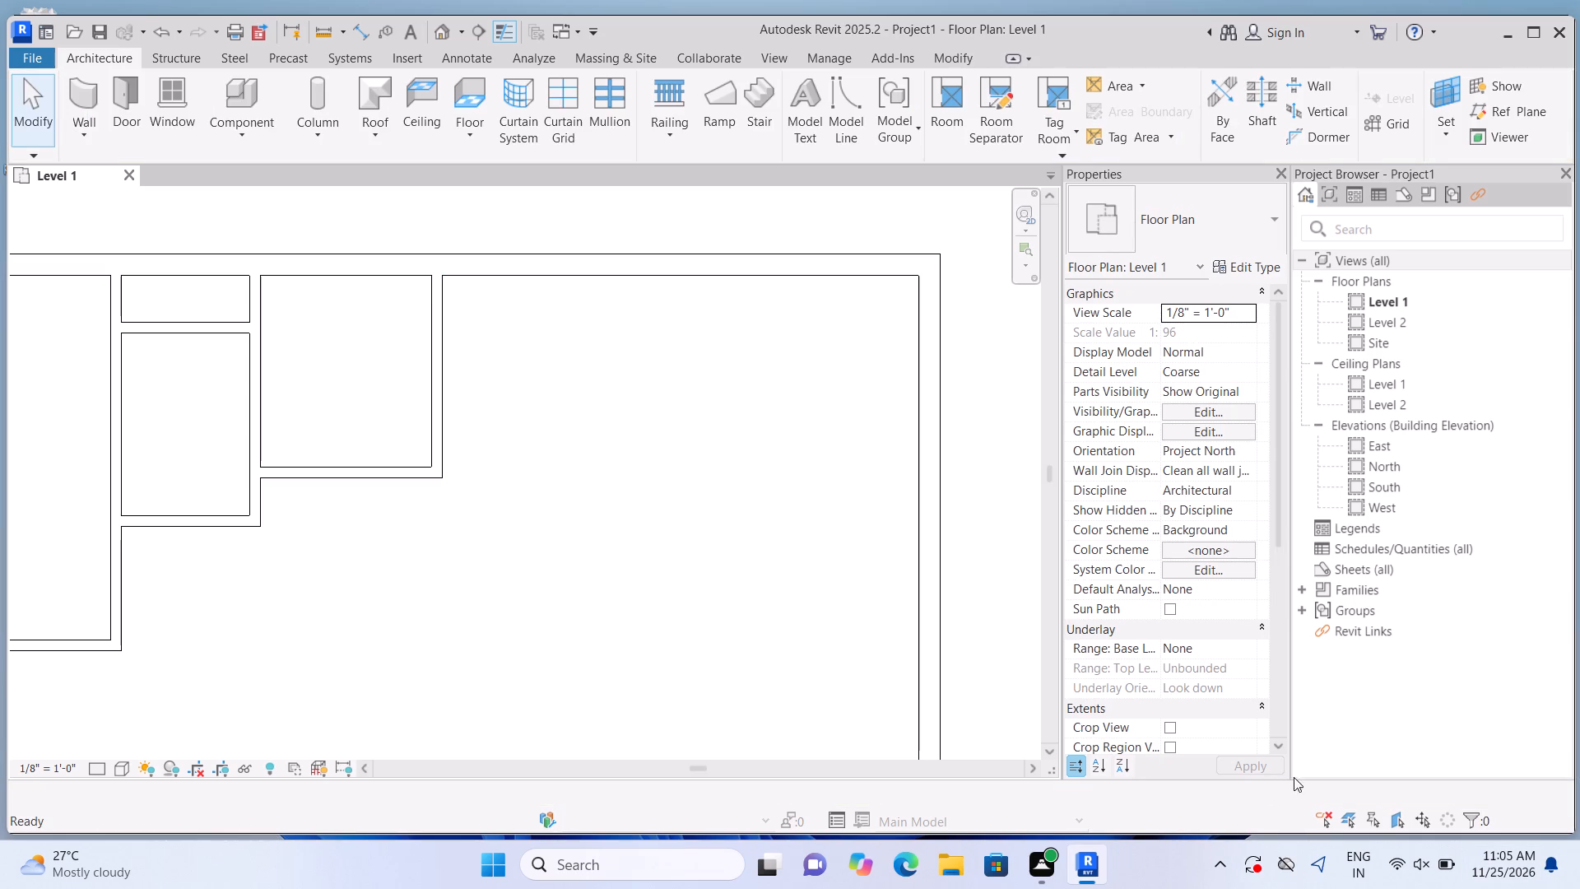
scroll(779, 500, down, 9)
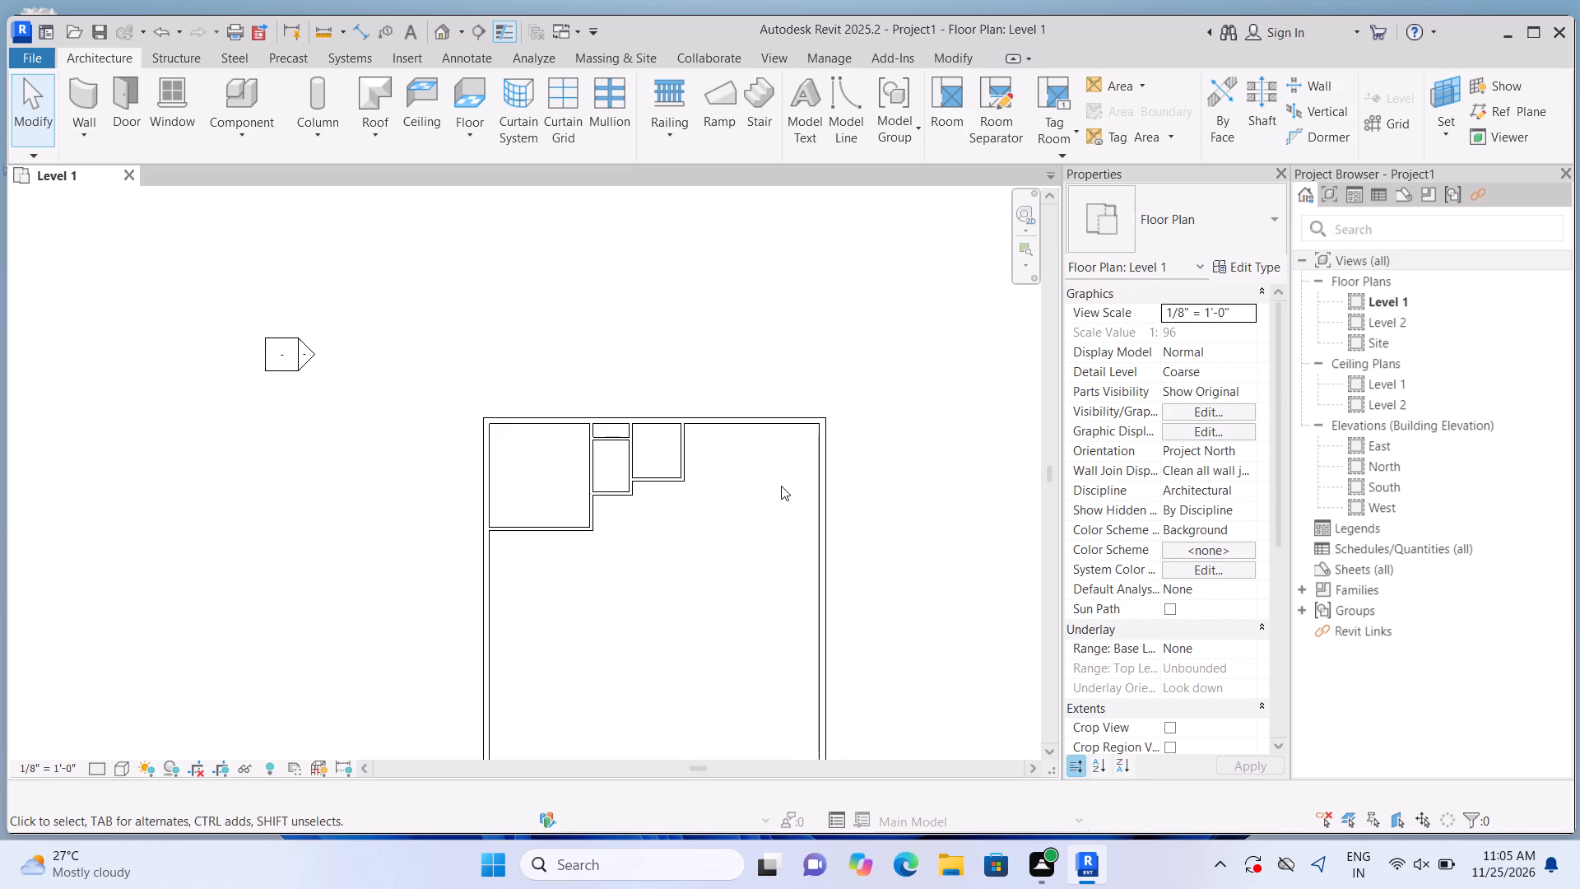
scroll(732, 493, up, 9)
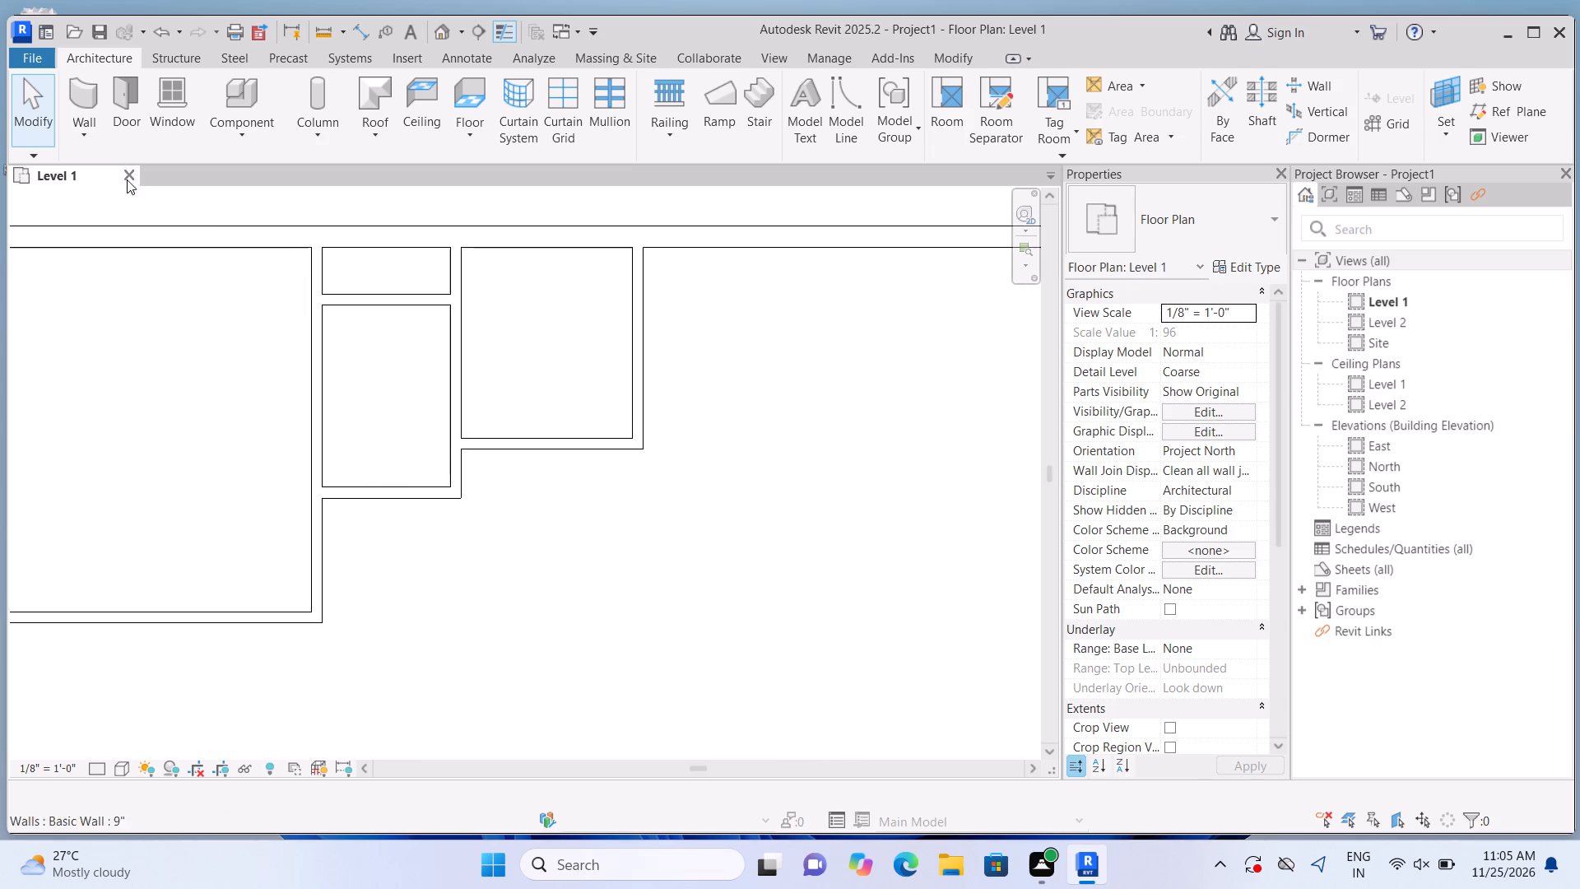
Draw an 8' long 4.5" wall south from the outer southeast corner of the 7' deep enclosure.
click(91, 95)
scroll(761, 462, up, 1)
scroll(669, 440, up, 2)
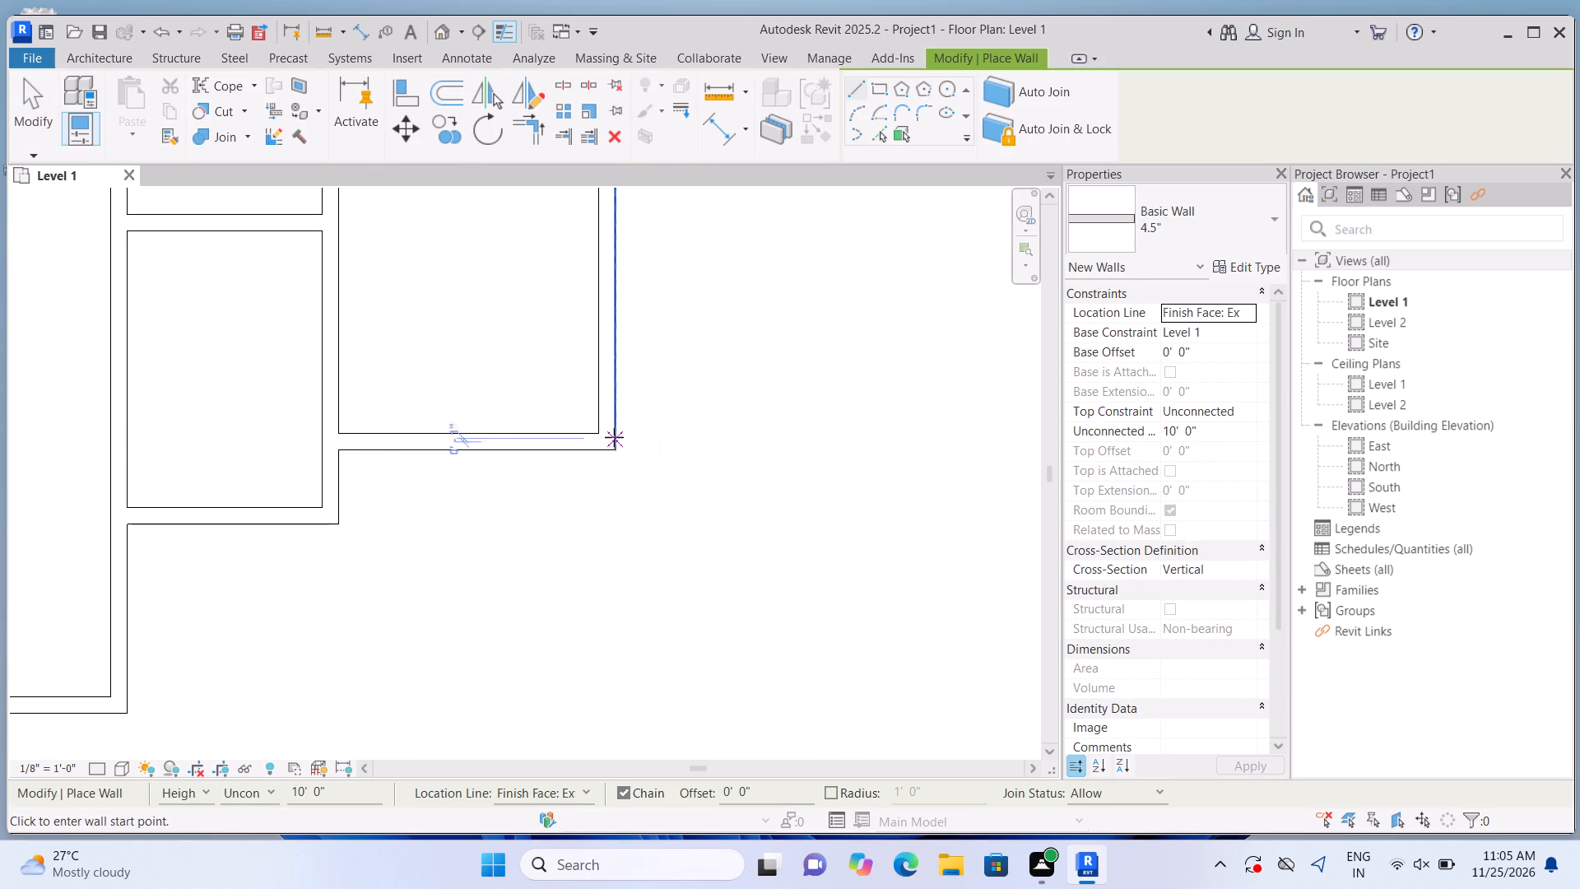
scroll(614, 437, up, 2)
click(605, 440)
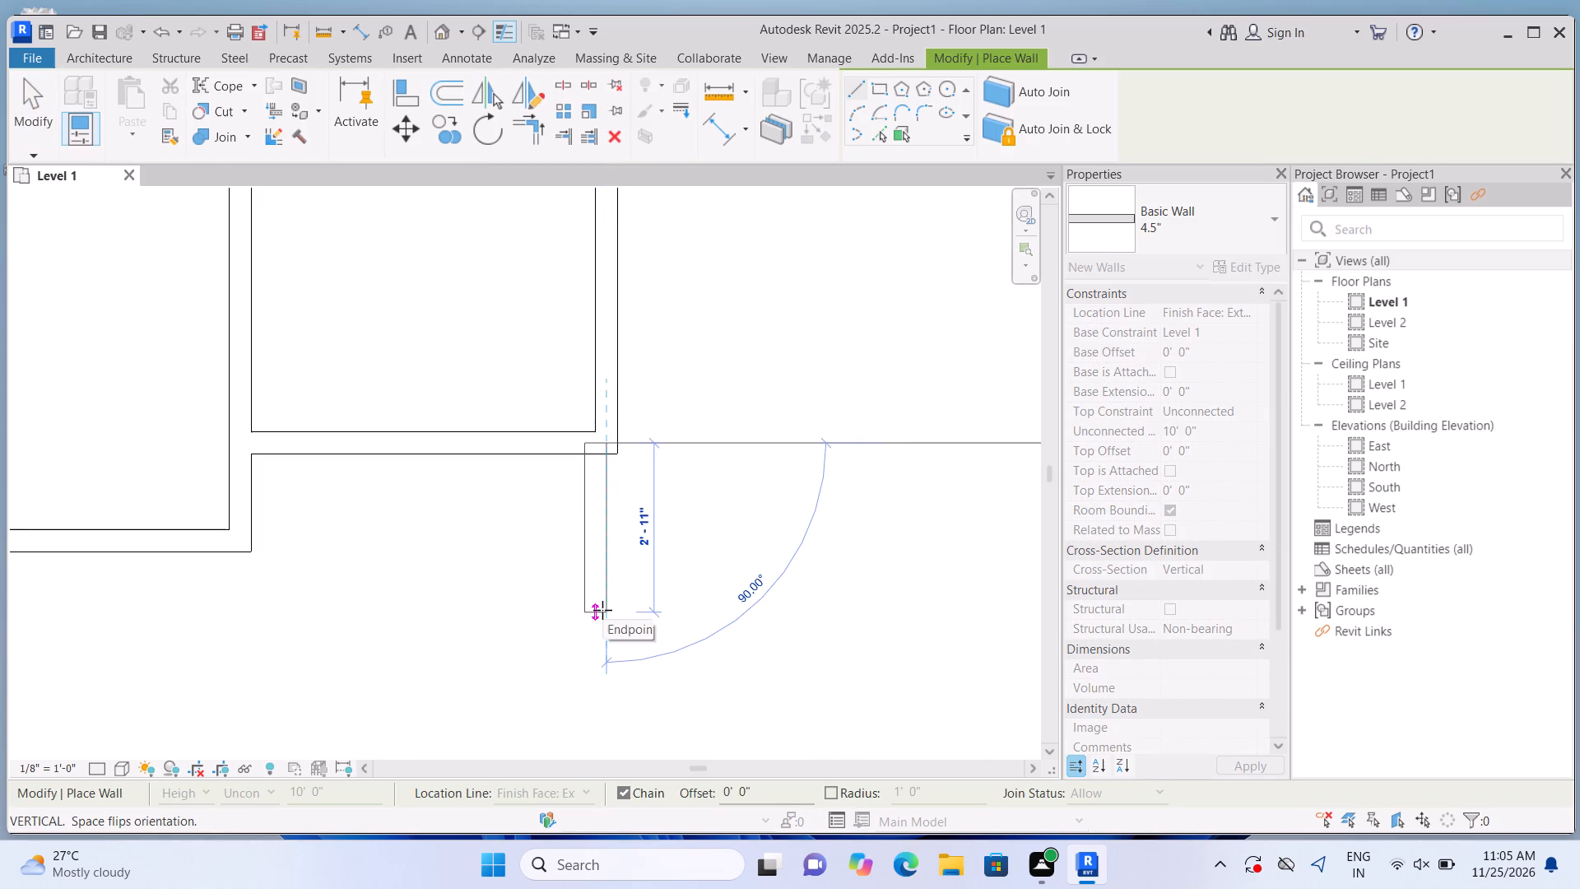
key(space)
key(Escape)
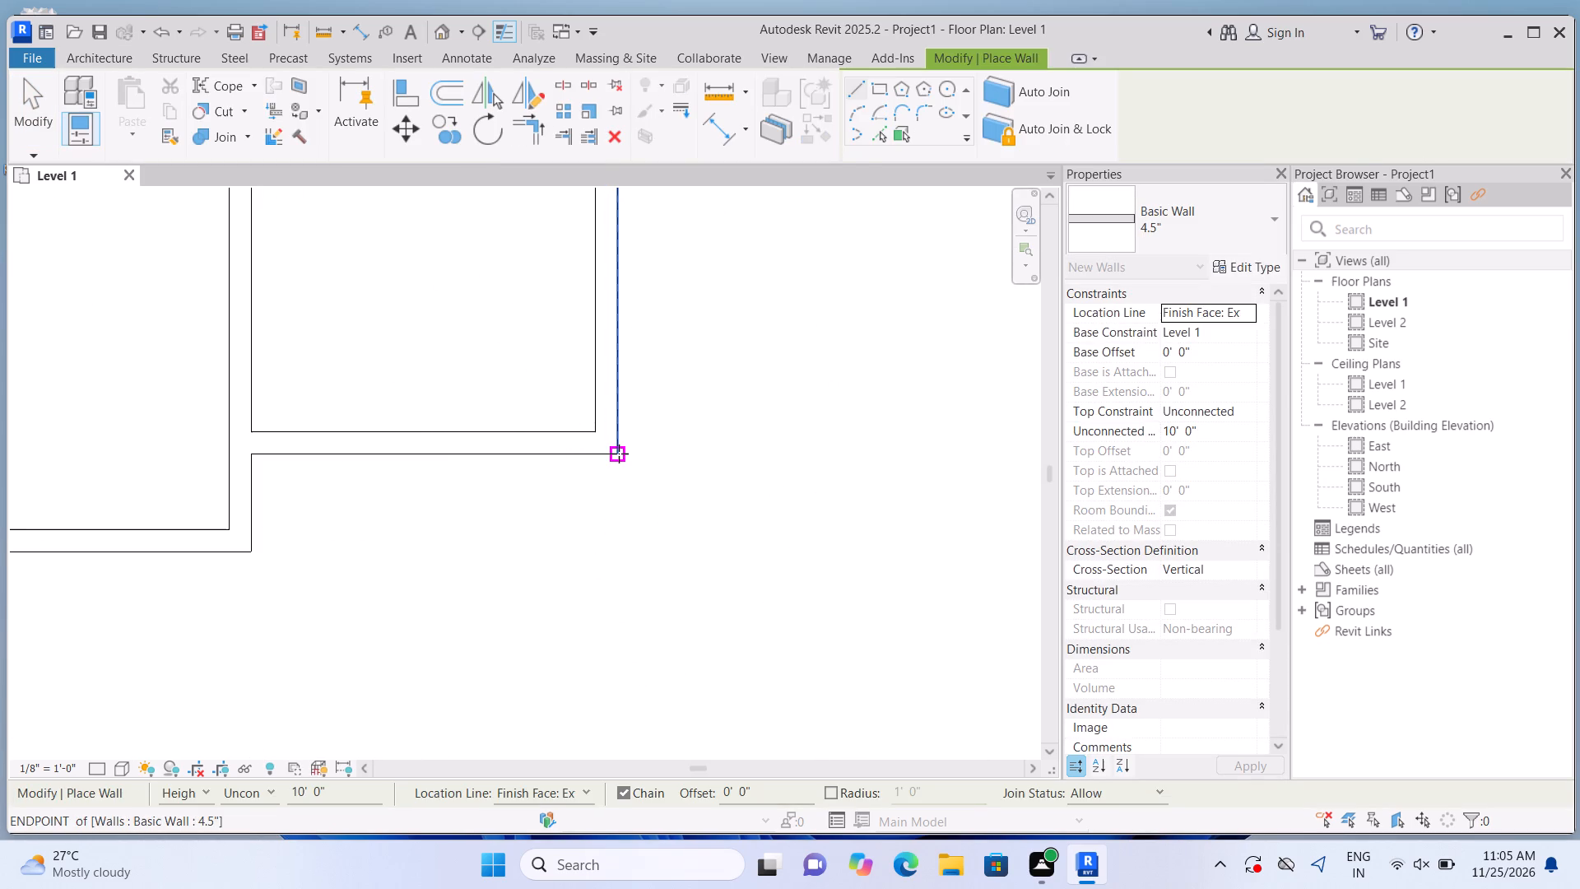
click(619, 454)
scroll(612, 665, down, 7)
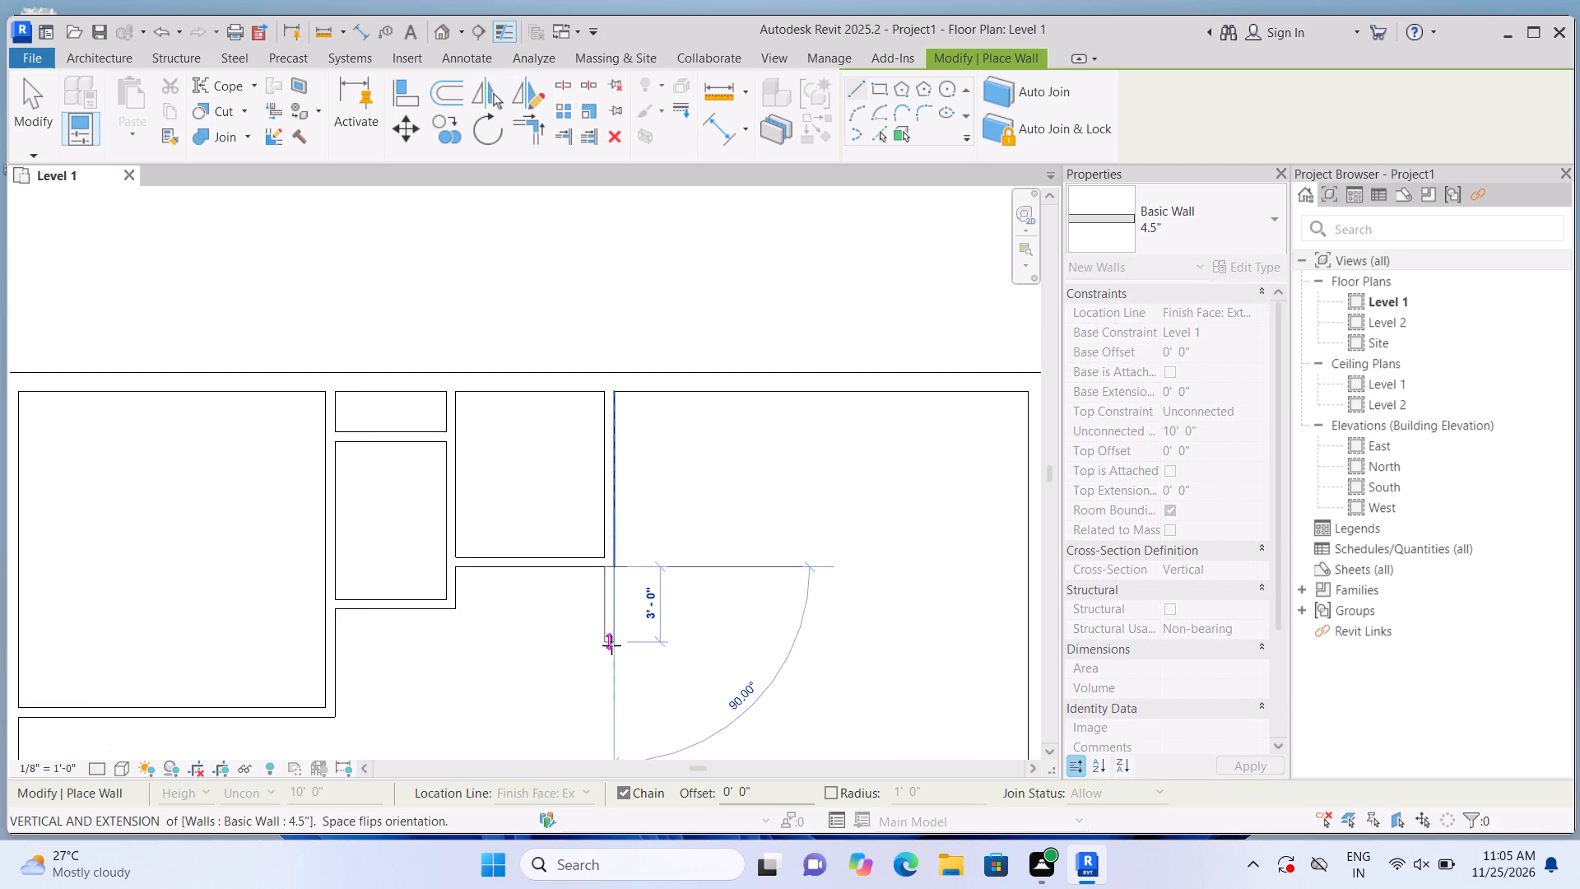
middle_drag(611, 642, 610, 468)
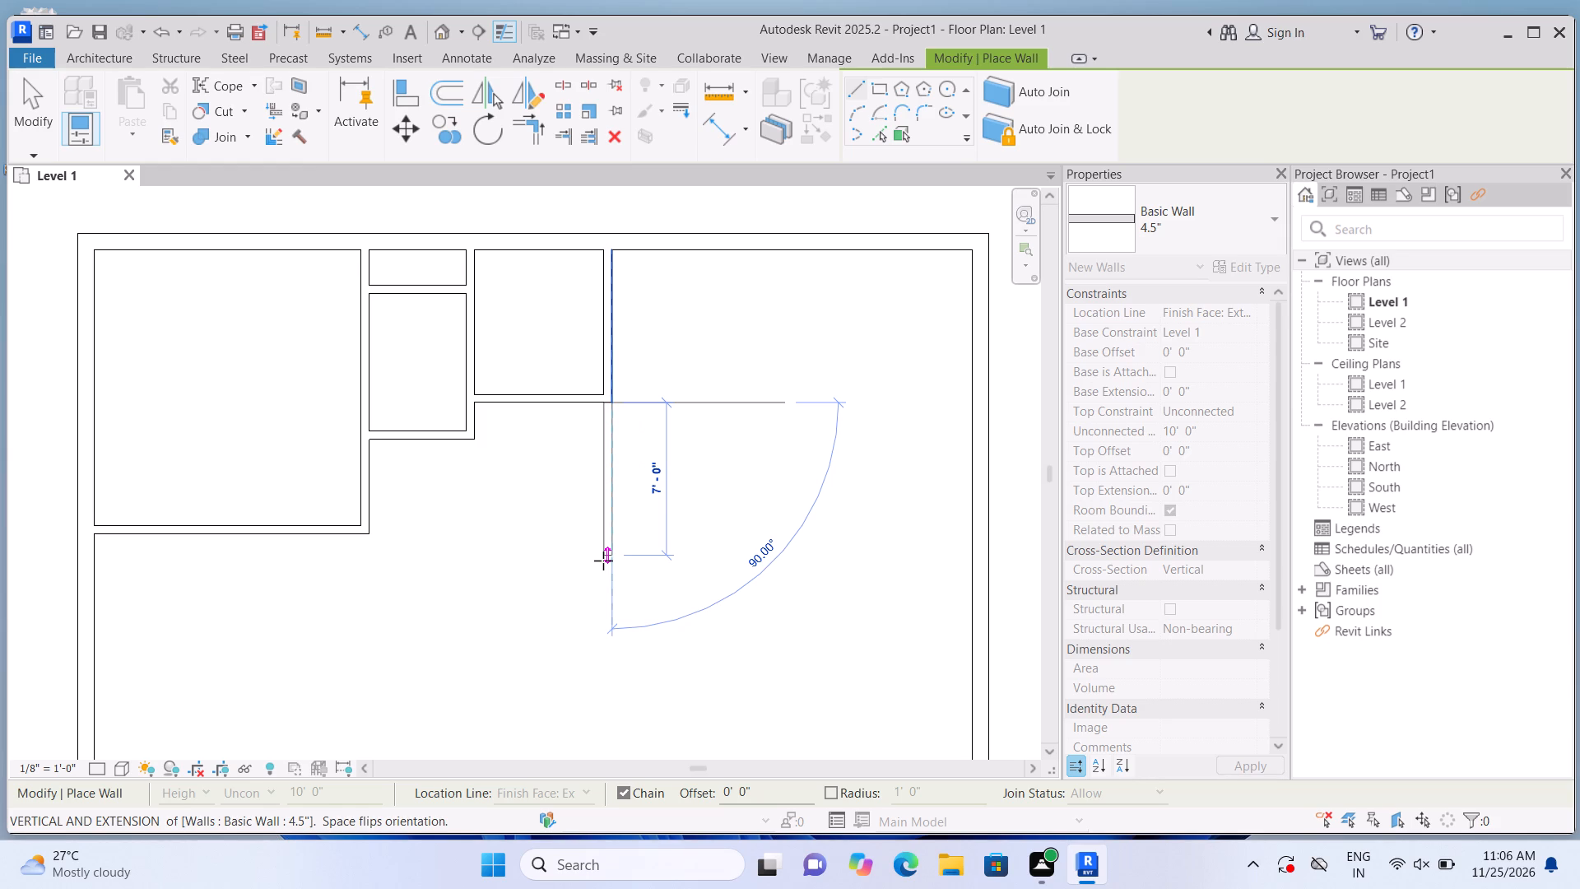
text(8')
key(Return)
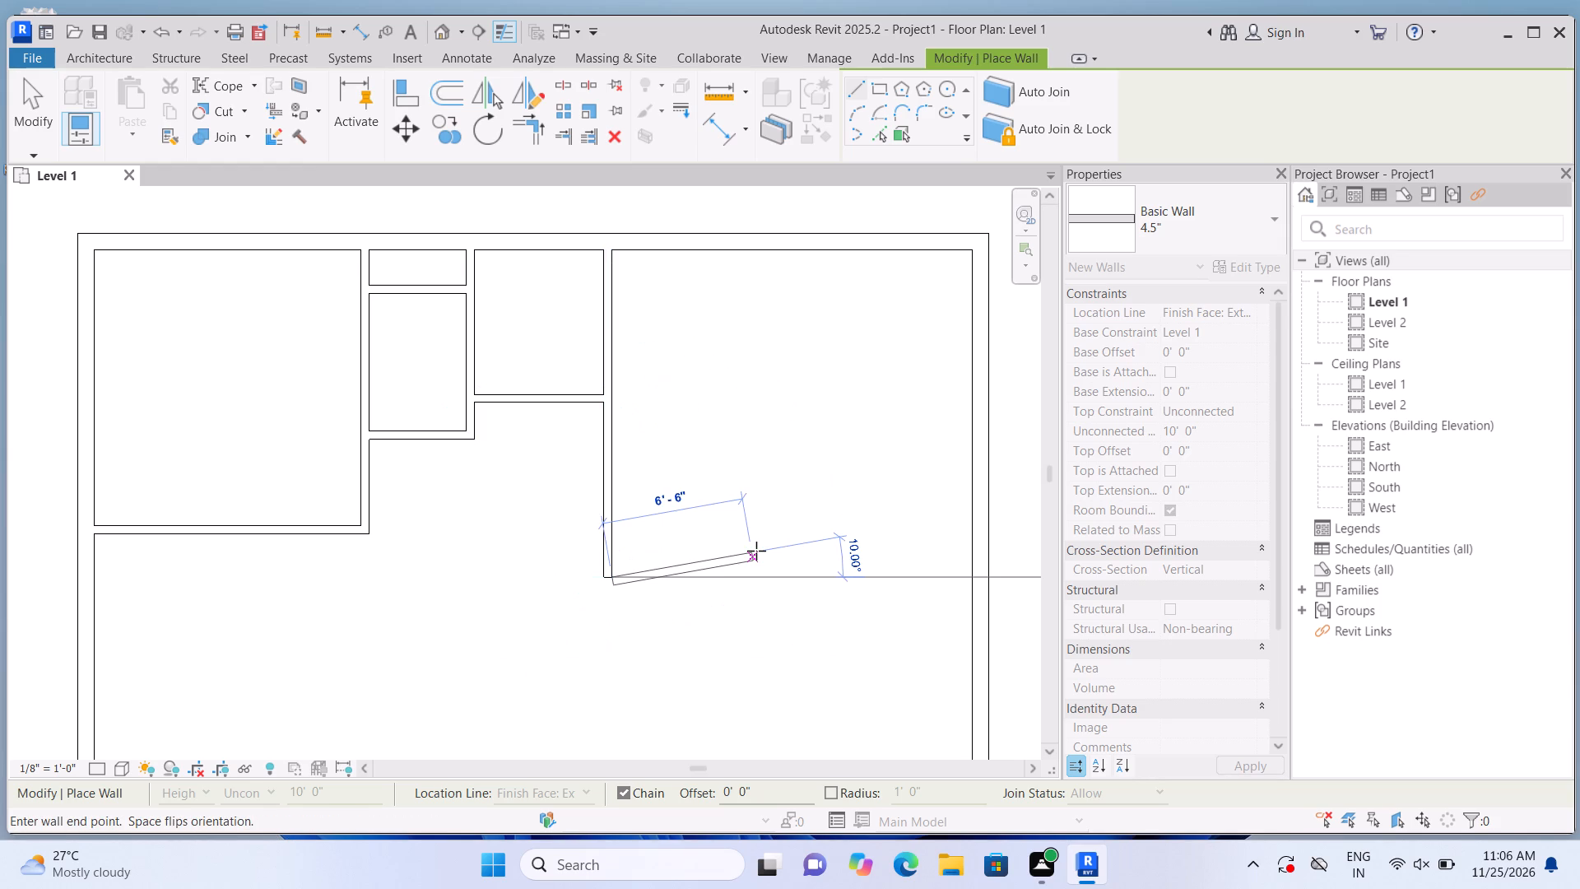
key(Escape)
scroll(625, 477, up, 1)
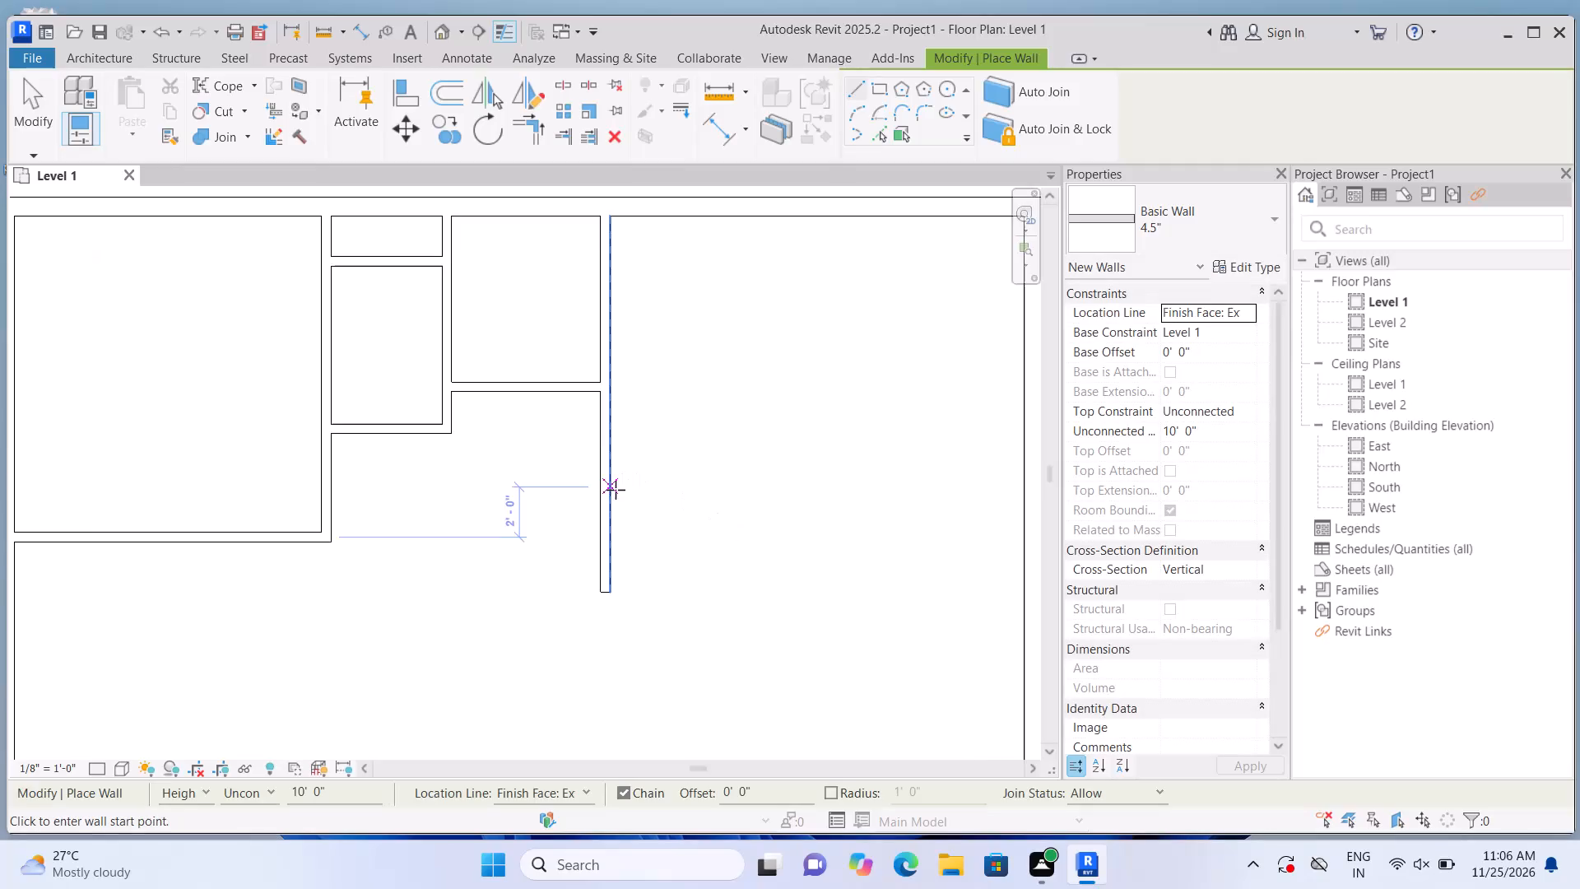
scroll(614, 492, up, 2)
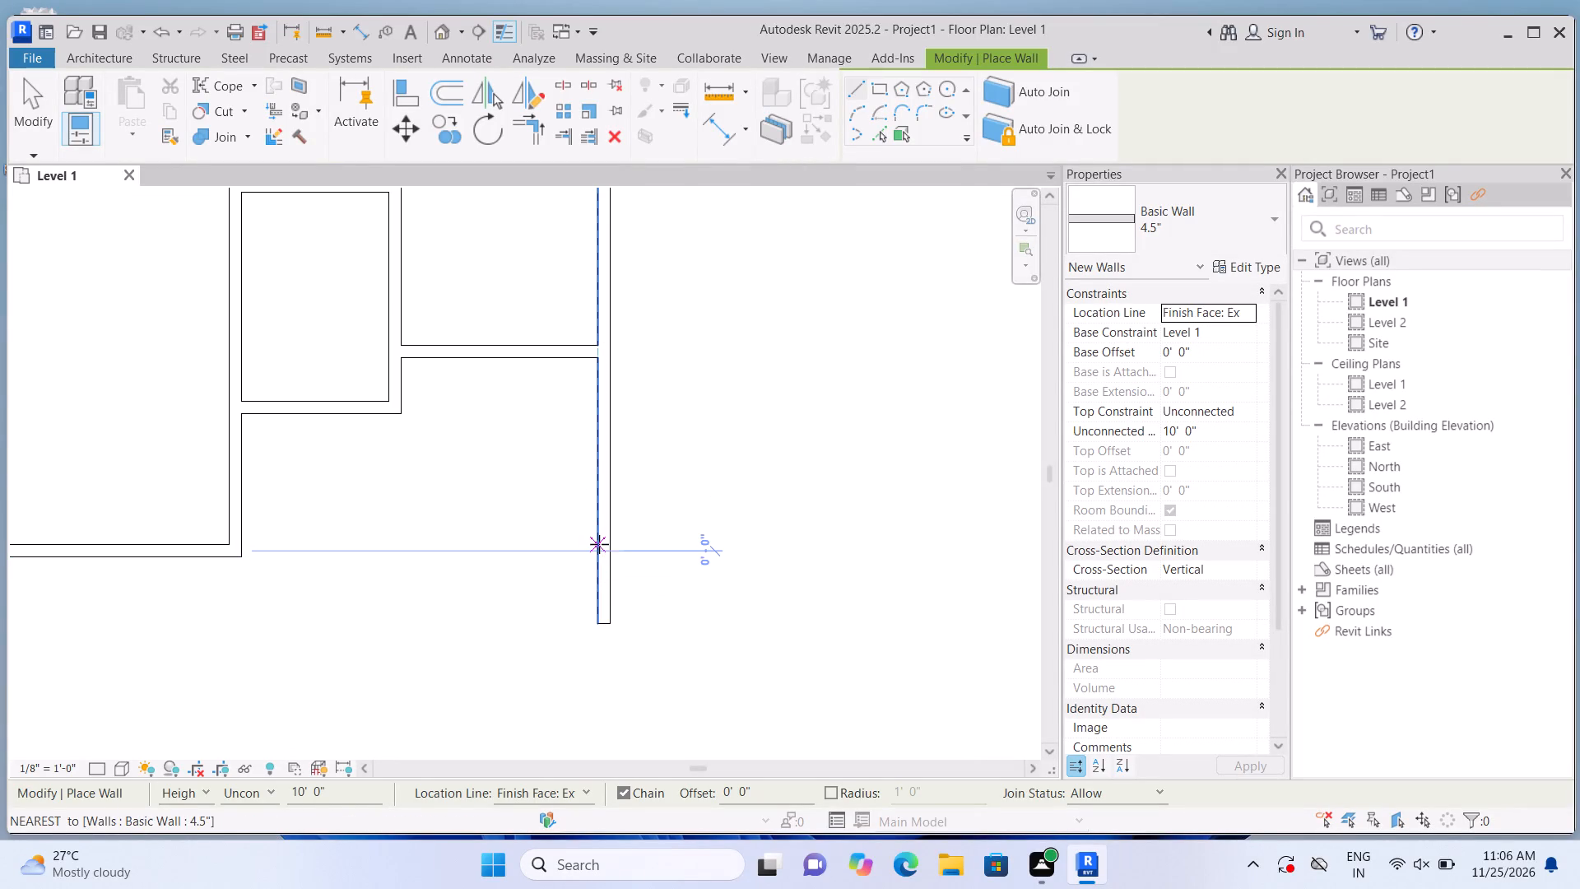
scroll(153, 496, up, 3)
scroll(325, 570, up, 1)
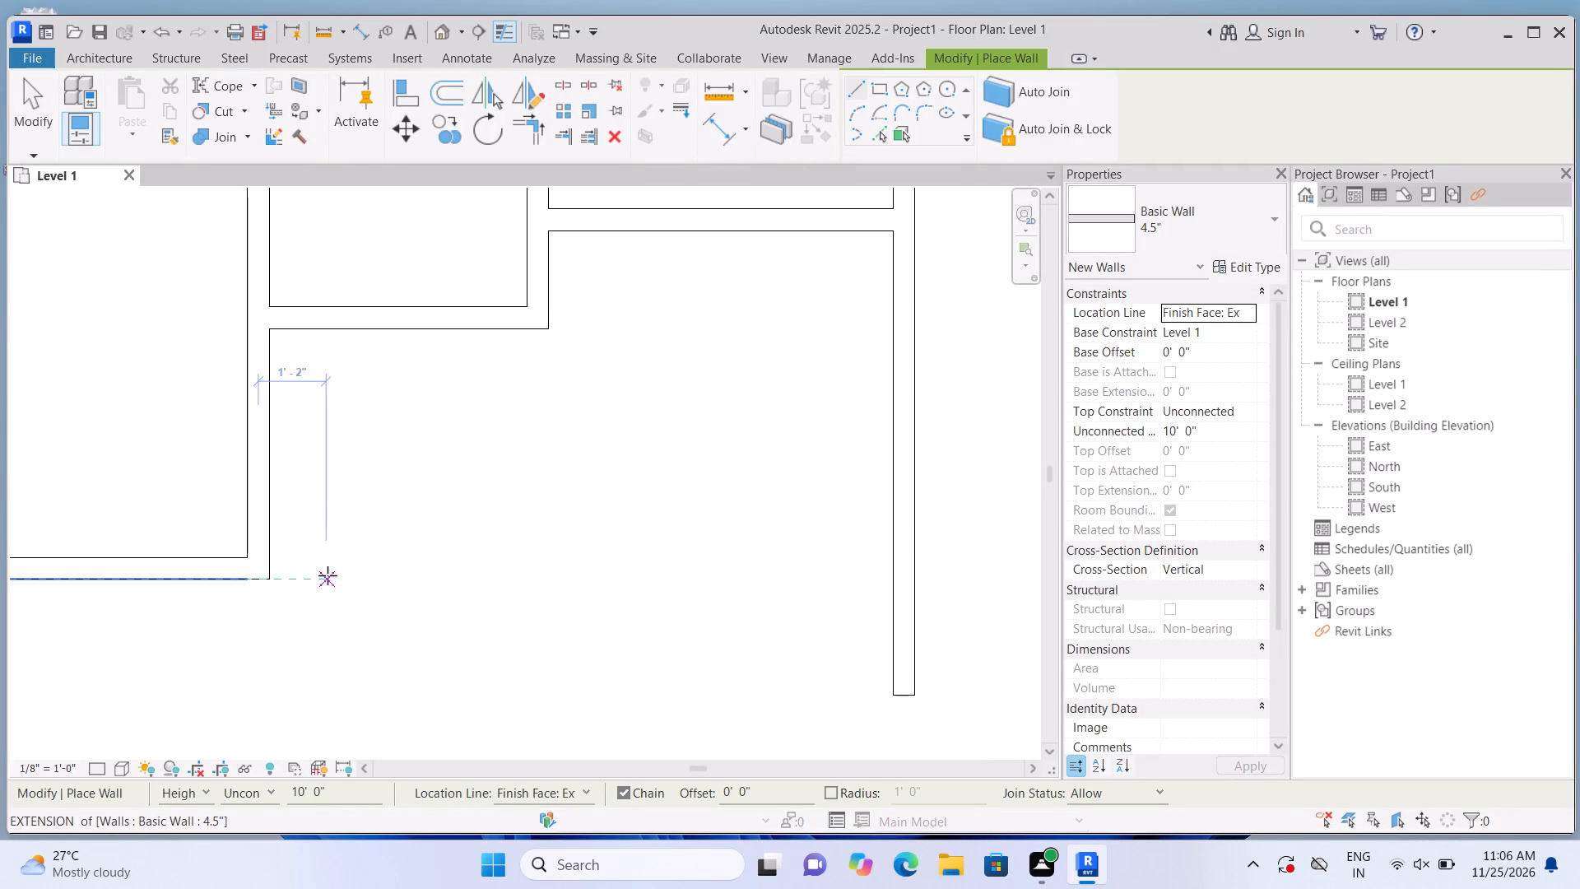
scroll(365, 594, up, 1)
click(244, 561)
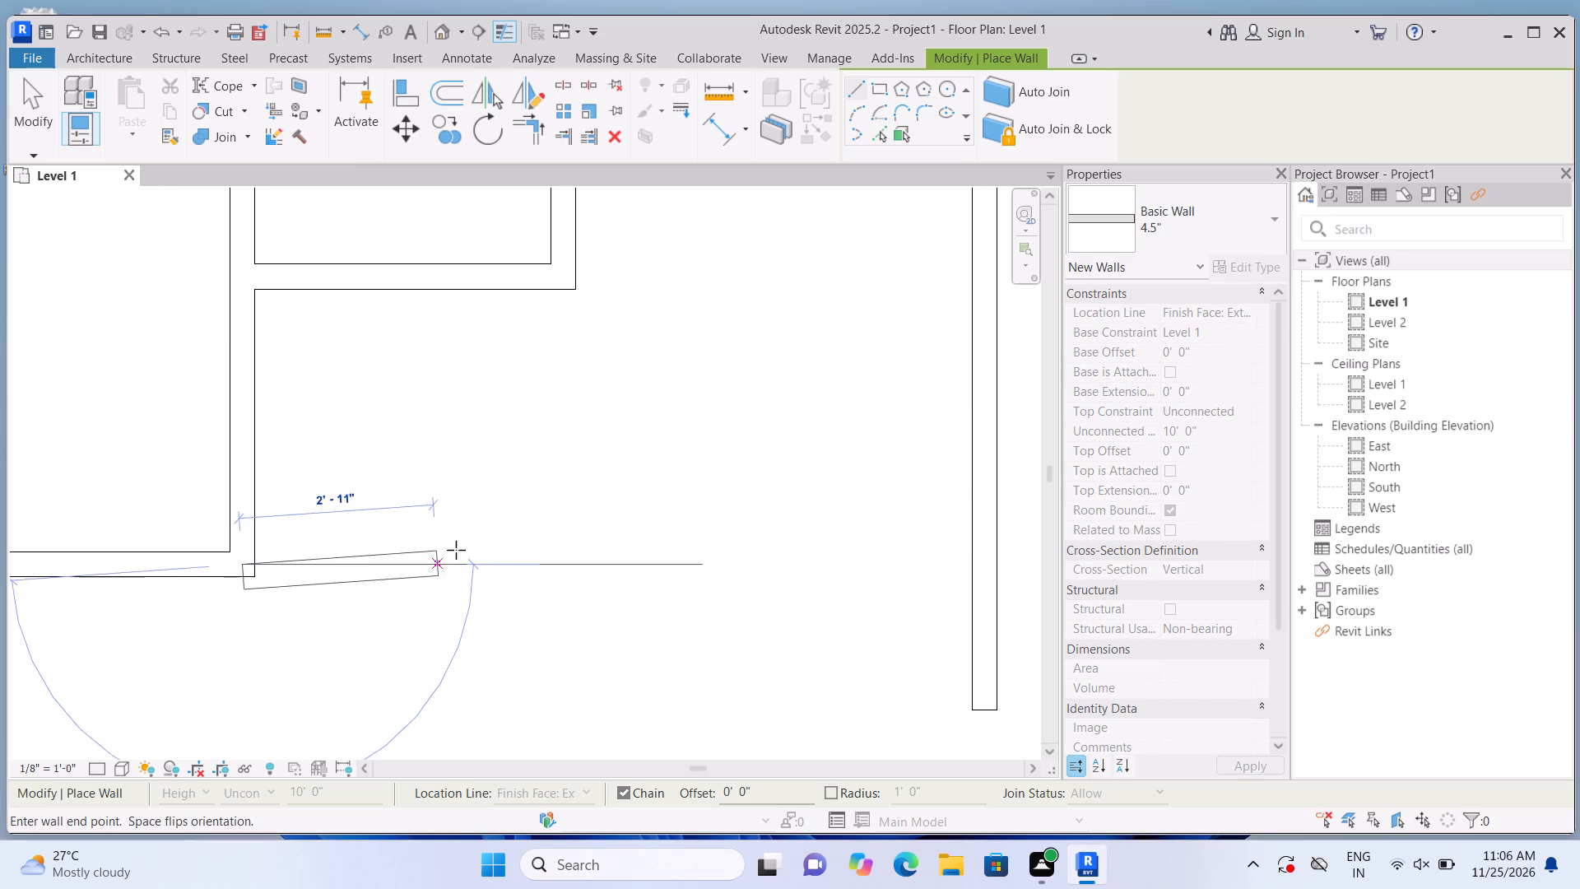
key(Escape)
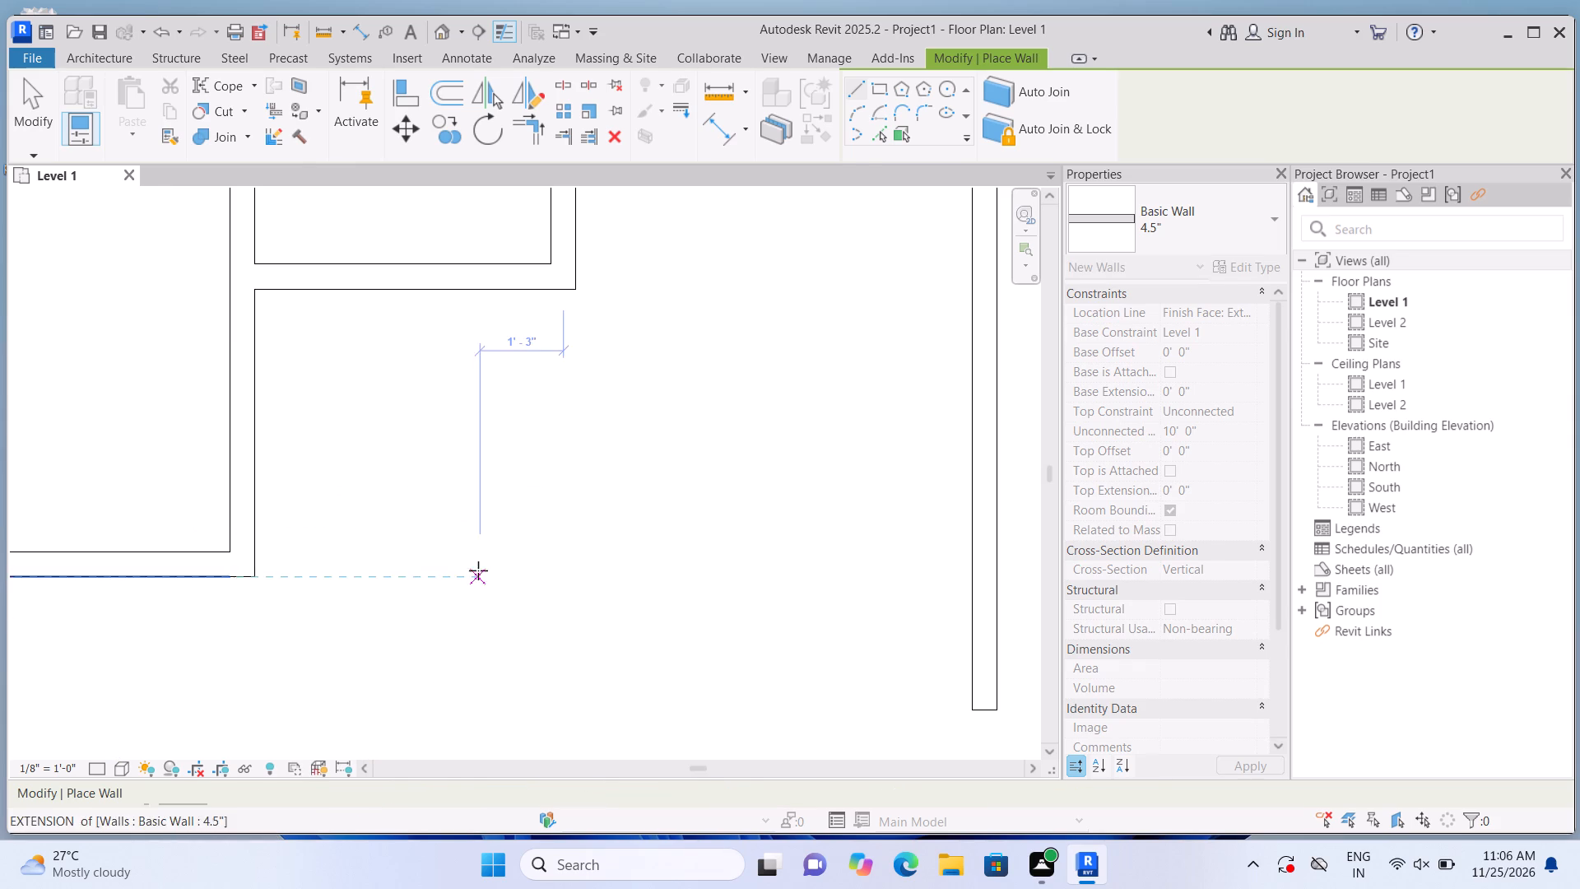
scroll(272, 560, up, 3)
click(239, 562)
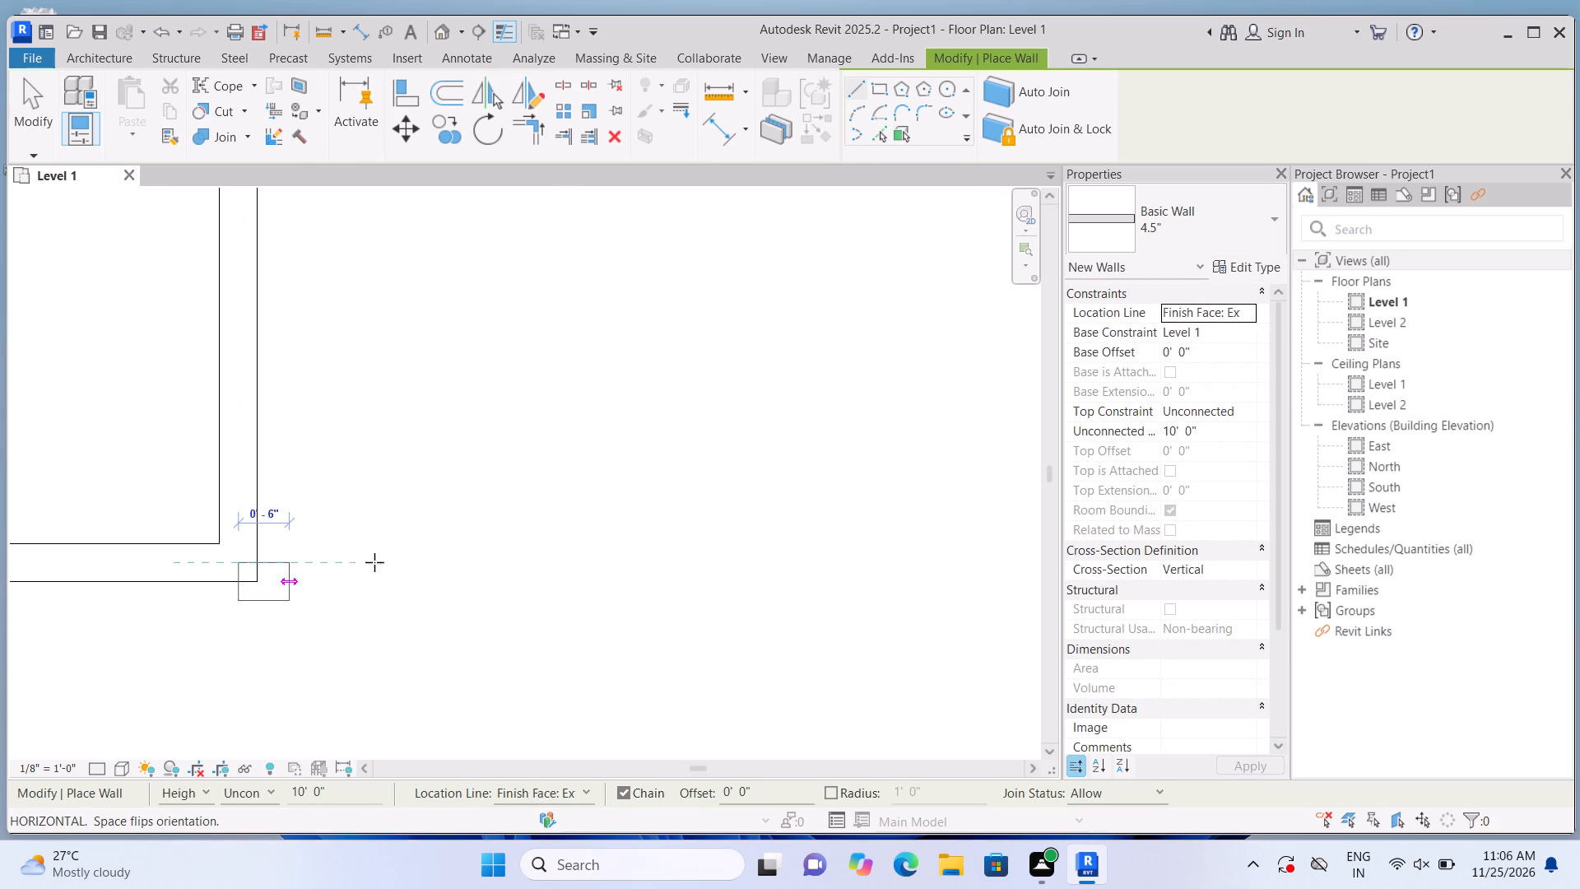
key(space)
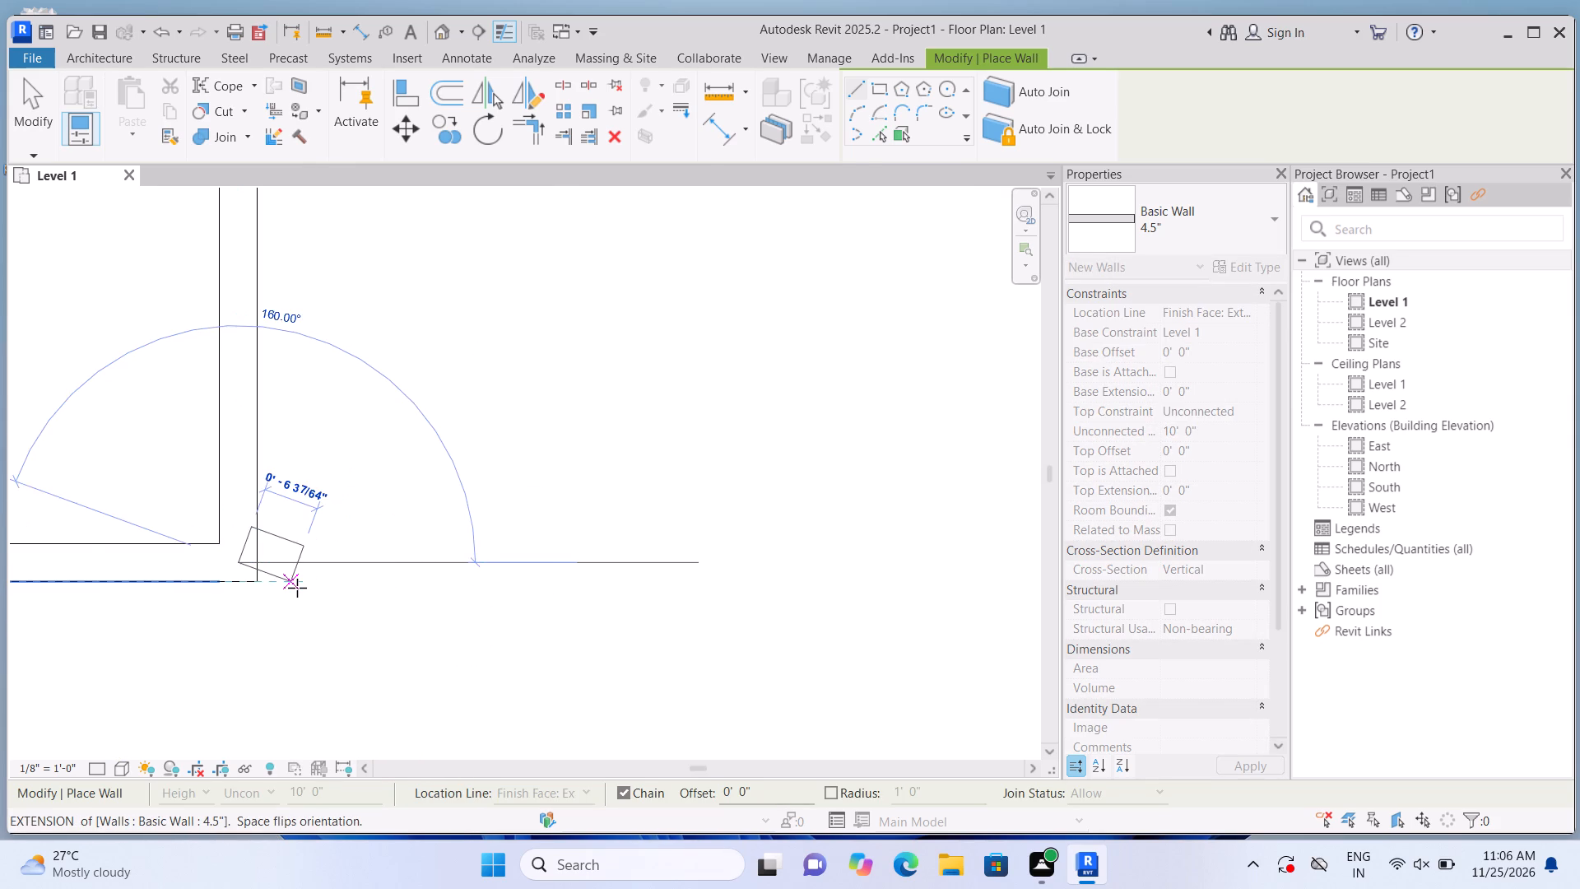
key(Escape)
Draw a 4.5" wall east from the large northwest room's outer southeast corner to the east exterior wall's inner face, flush with that room's south wall.
click(259, 577)
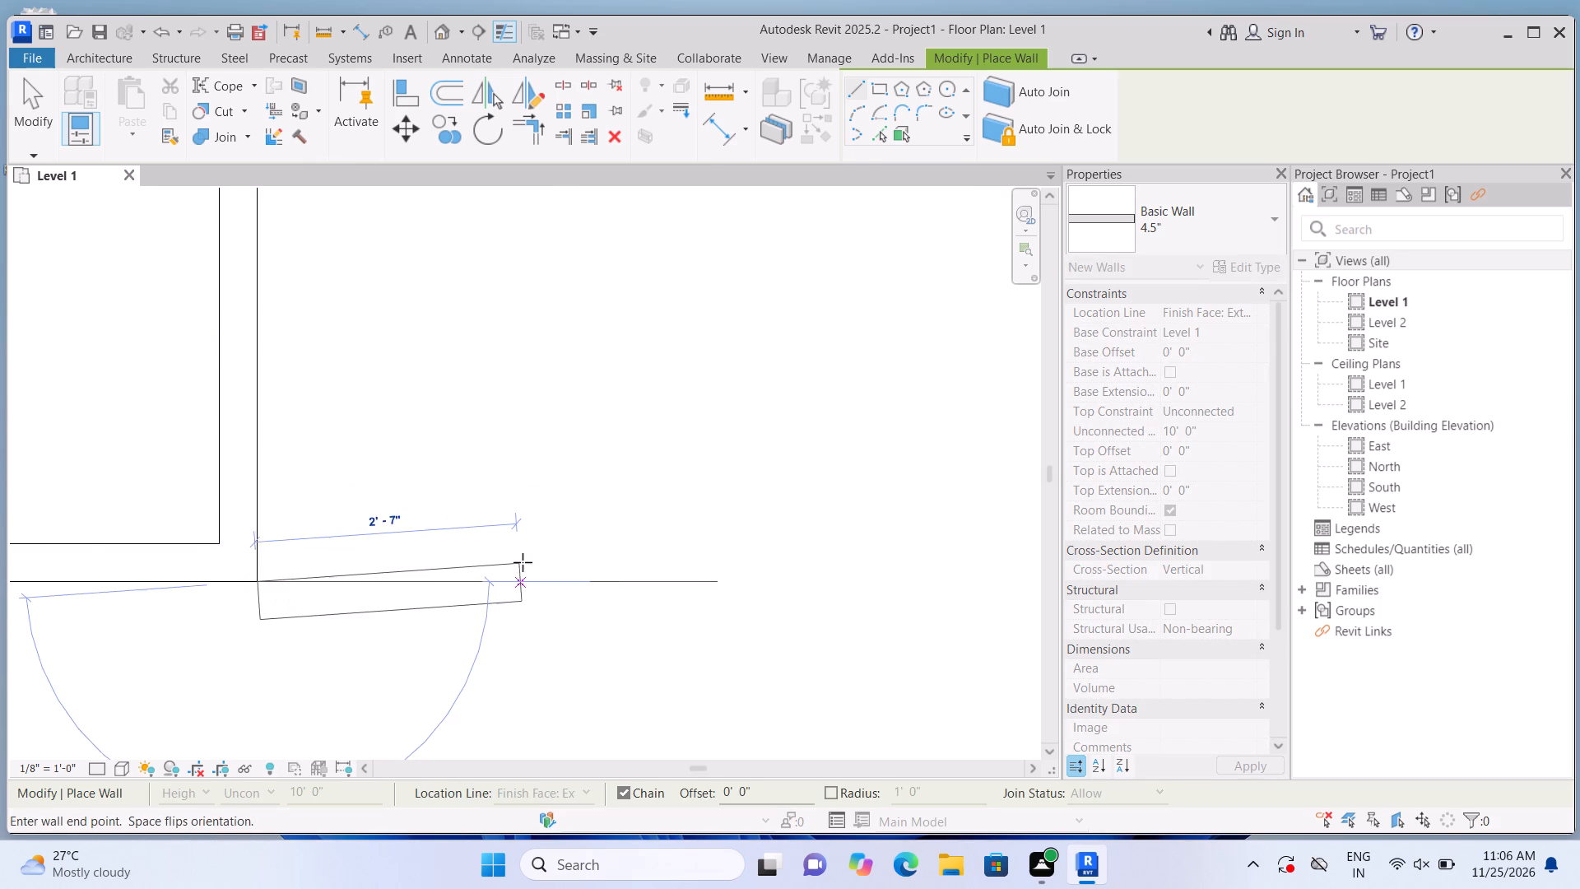
key(space)
scroll(554, 579, down, 2)
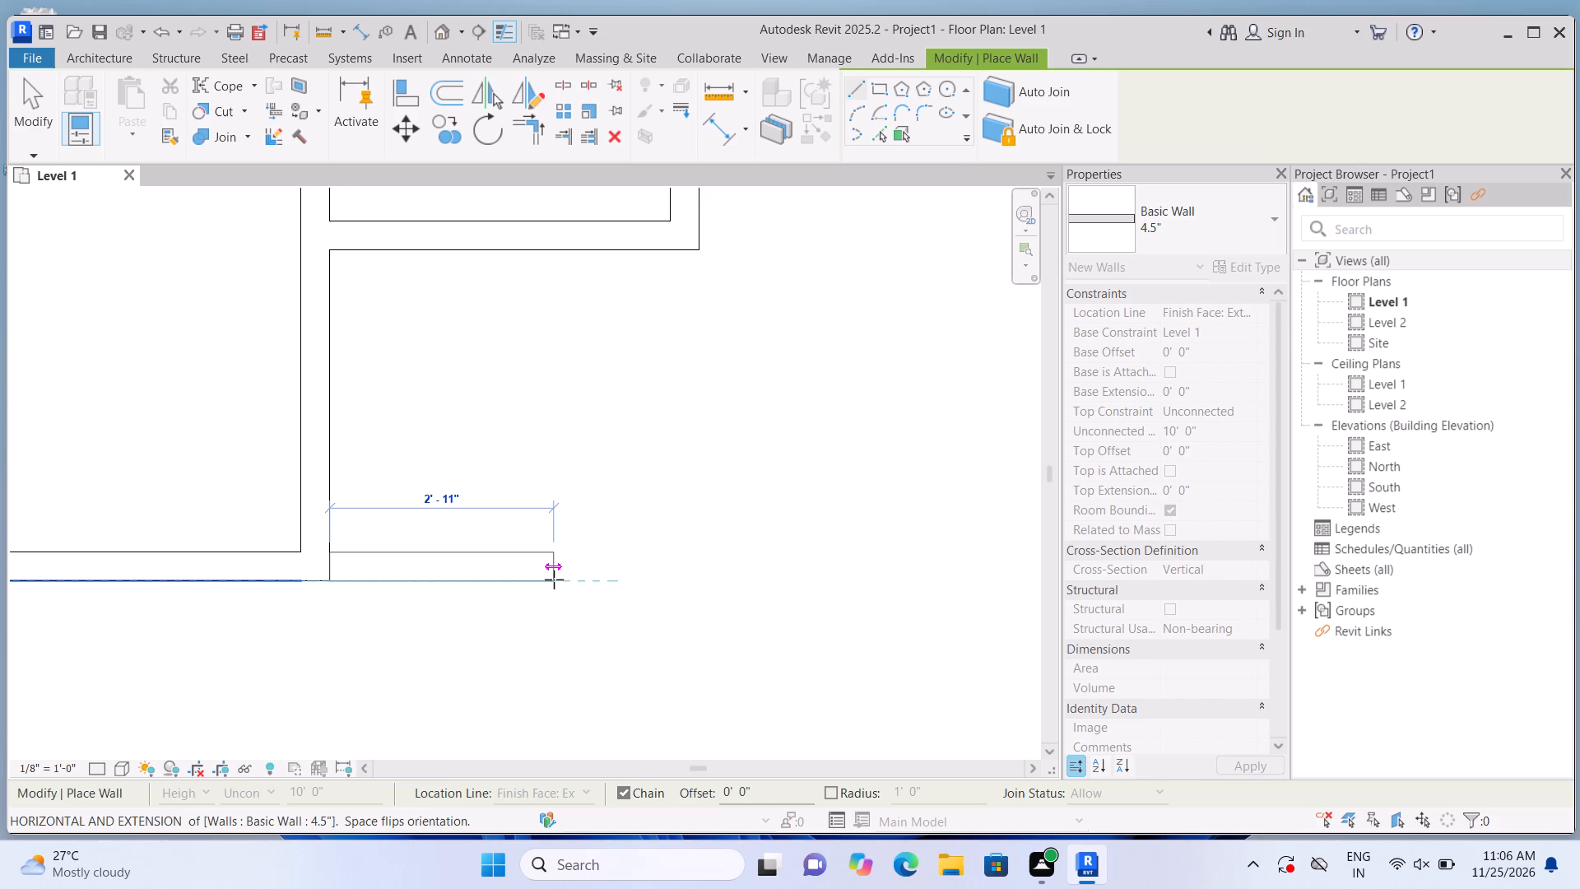
scroll(554, 579, down, 10)
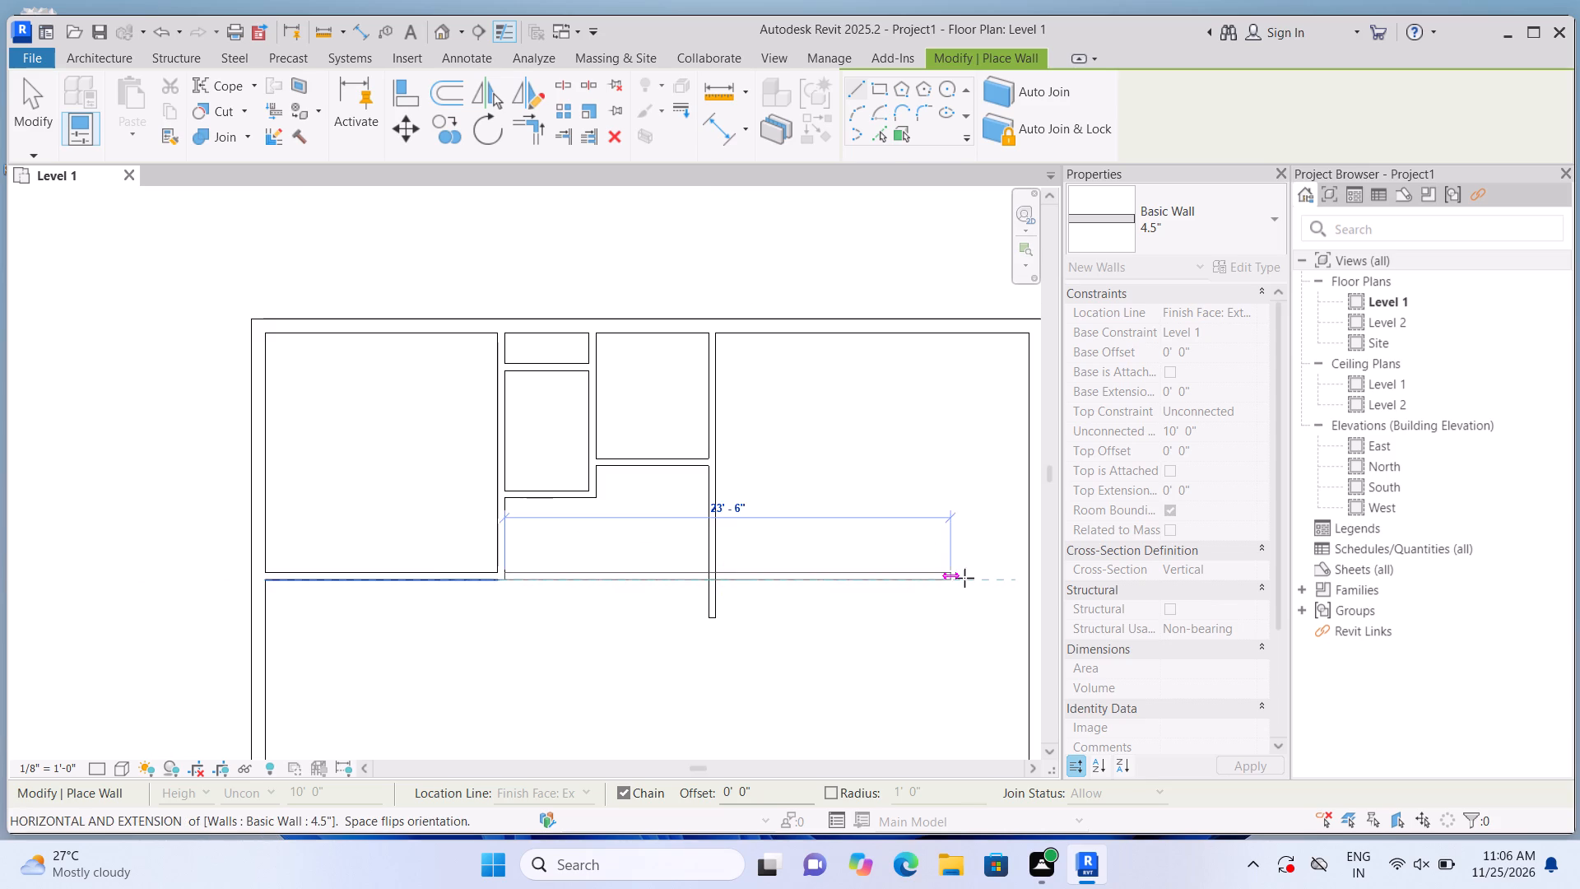
scroll(951, 574, up, 2)
middle_drag(948, 574, 769, 562)
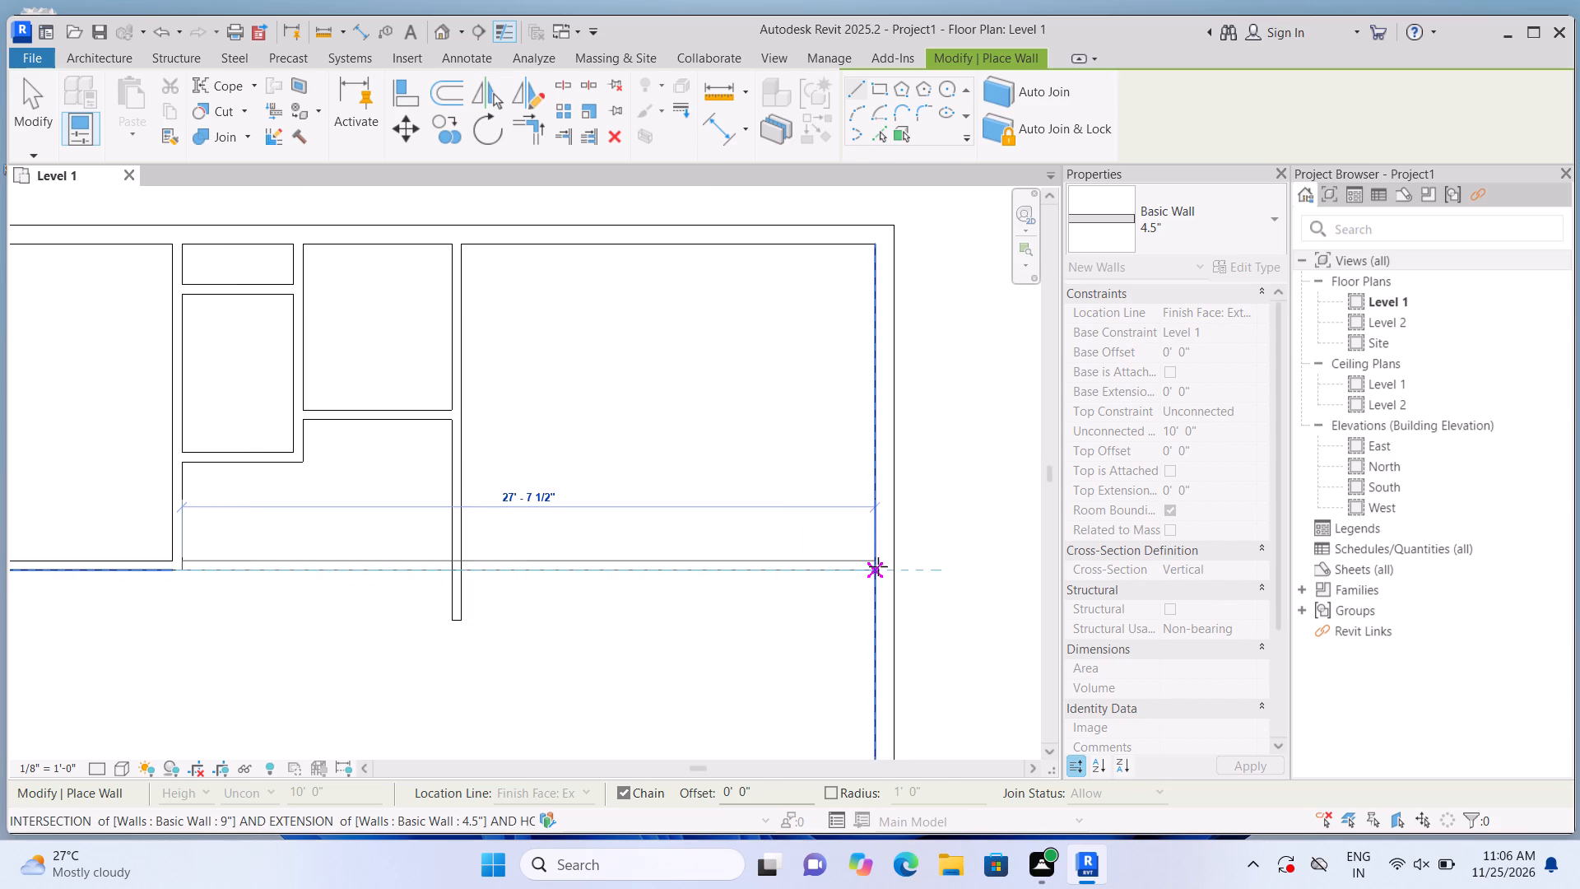
click(880, 566)
key(Escape)
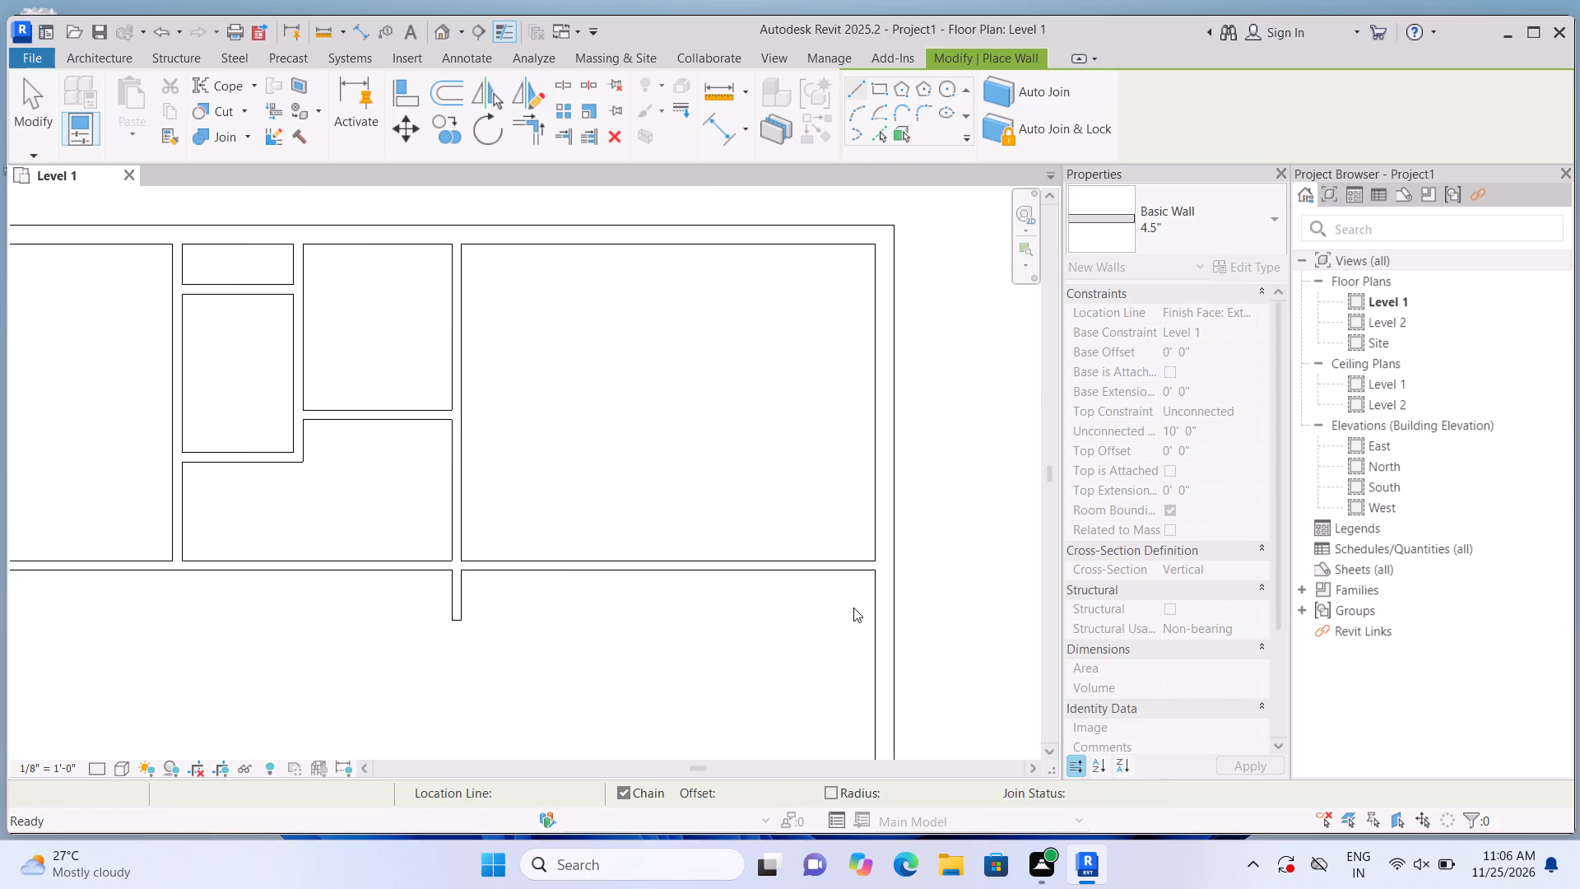
scroll(888, 592, down, 4)
key(Escape)
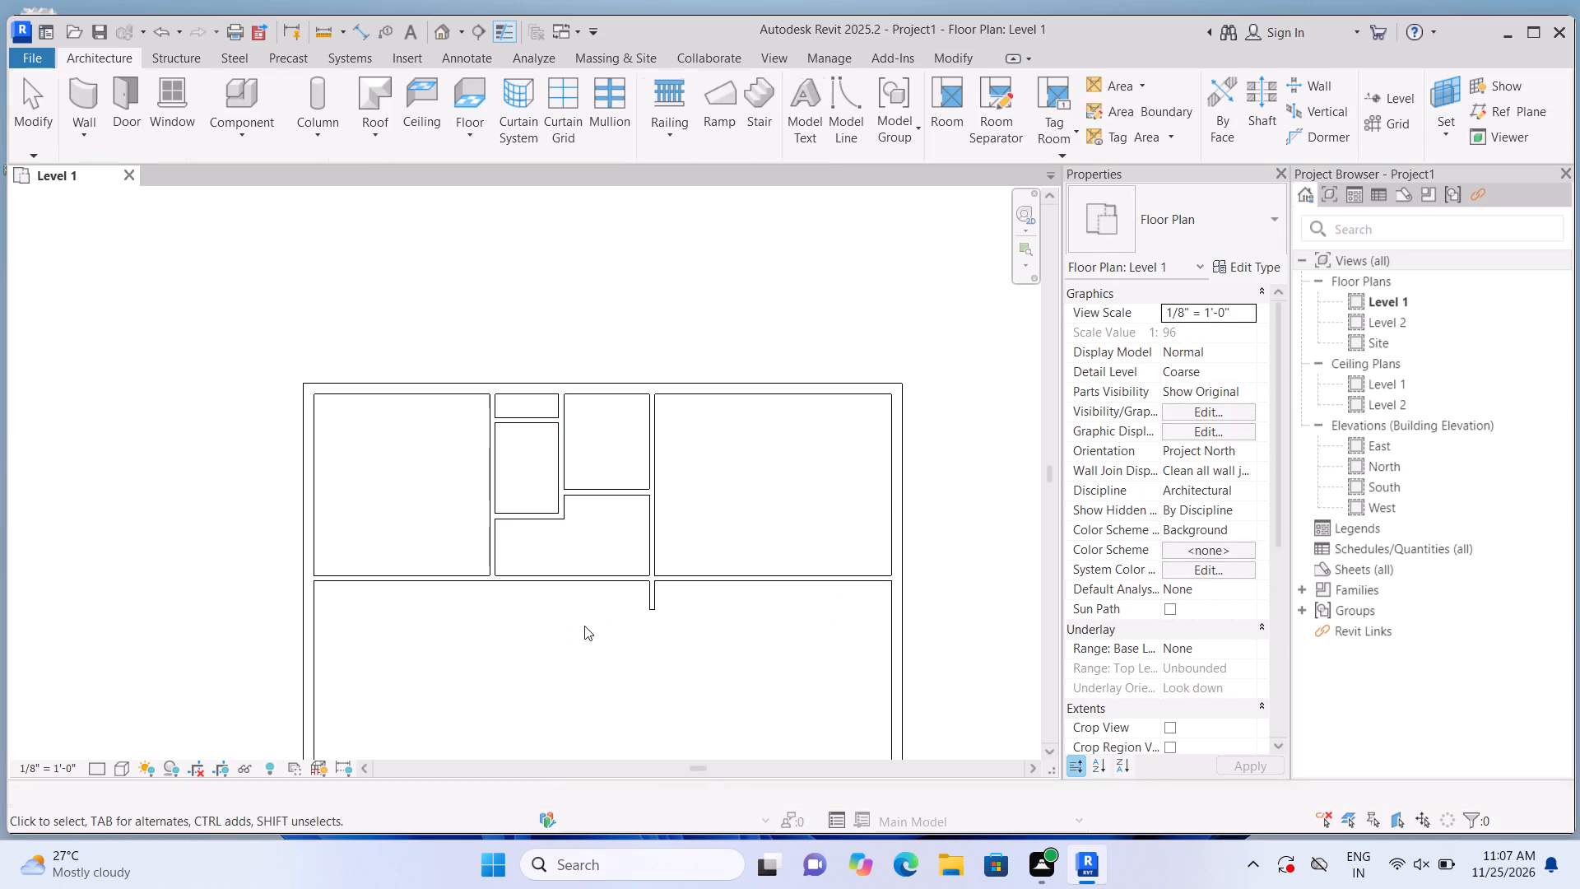
Split the north-south wall where it crosses the new east-west wall's south face and delete the stub projecting south.
scroll(585, 626, up, 5)
scroll(655, 640, up, 1)
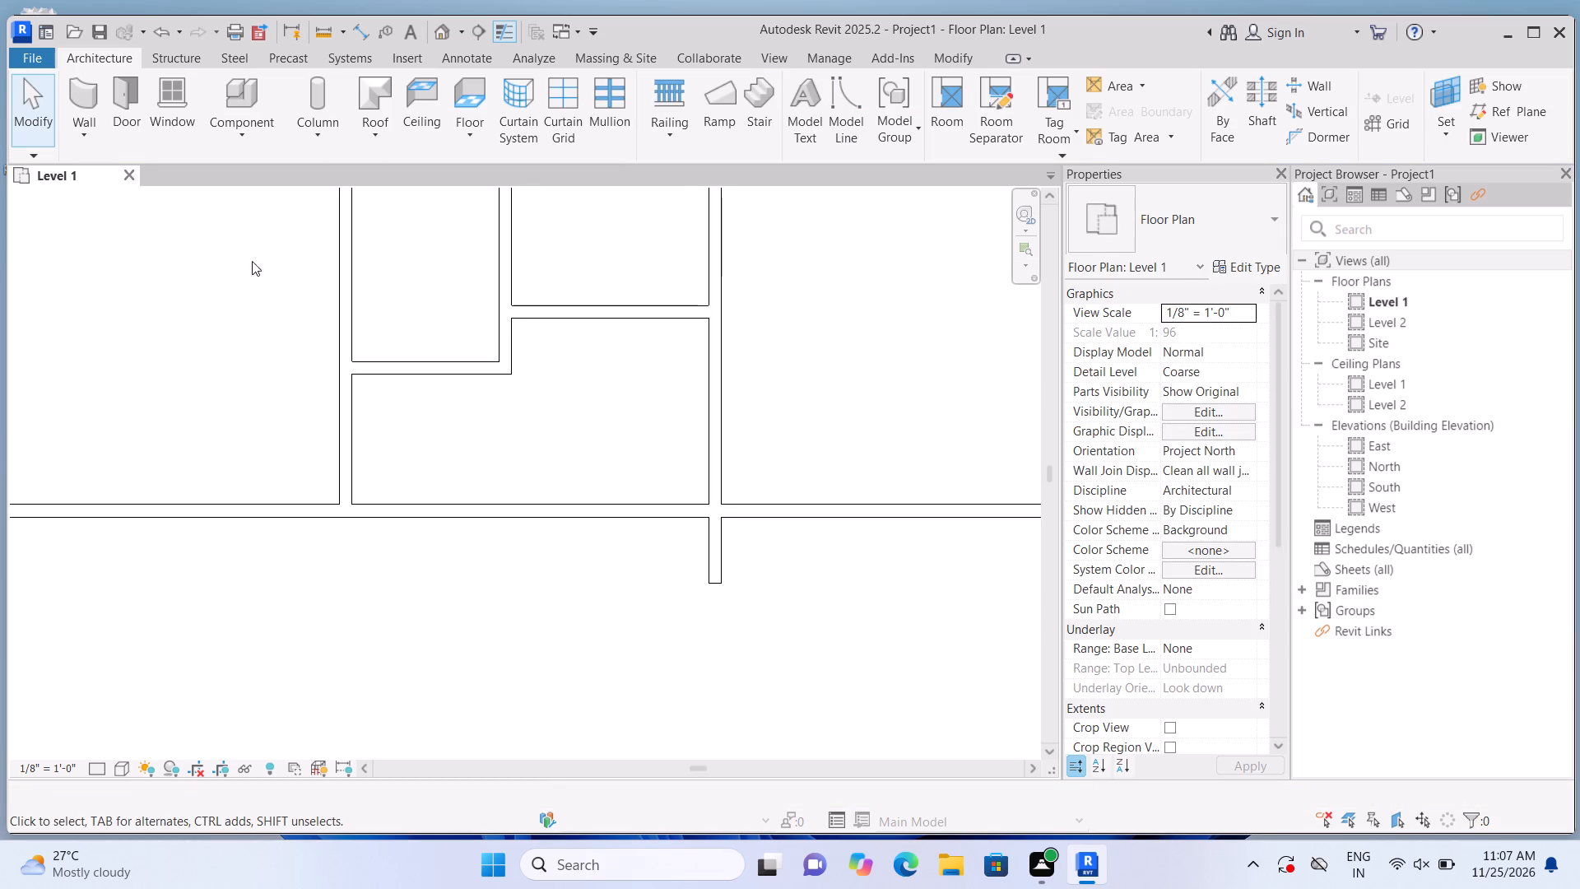
click(840, 111)
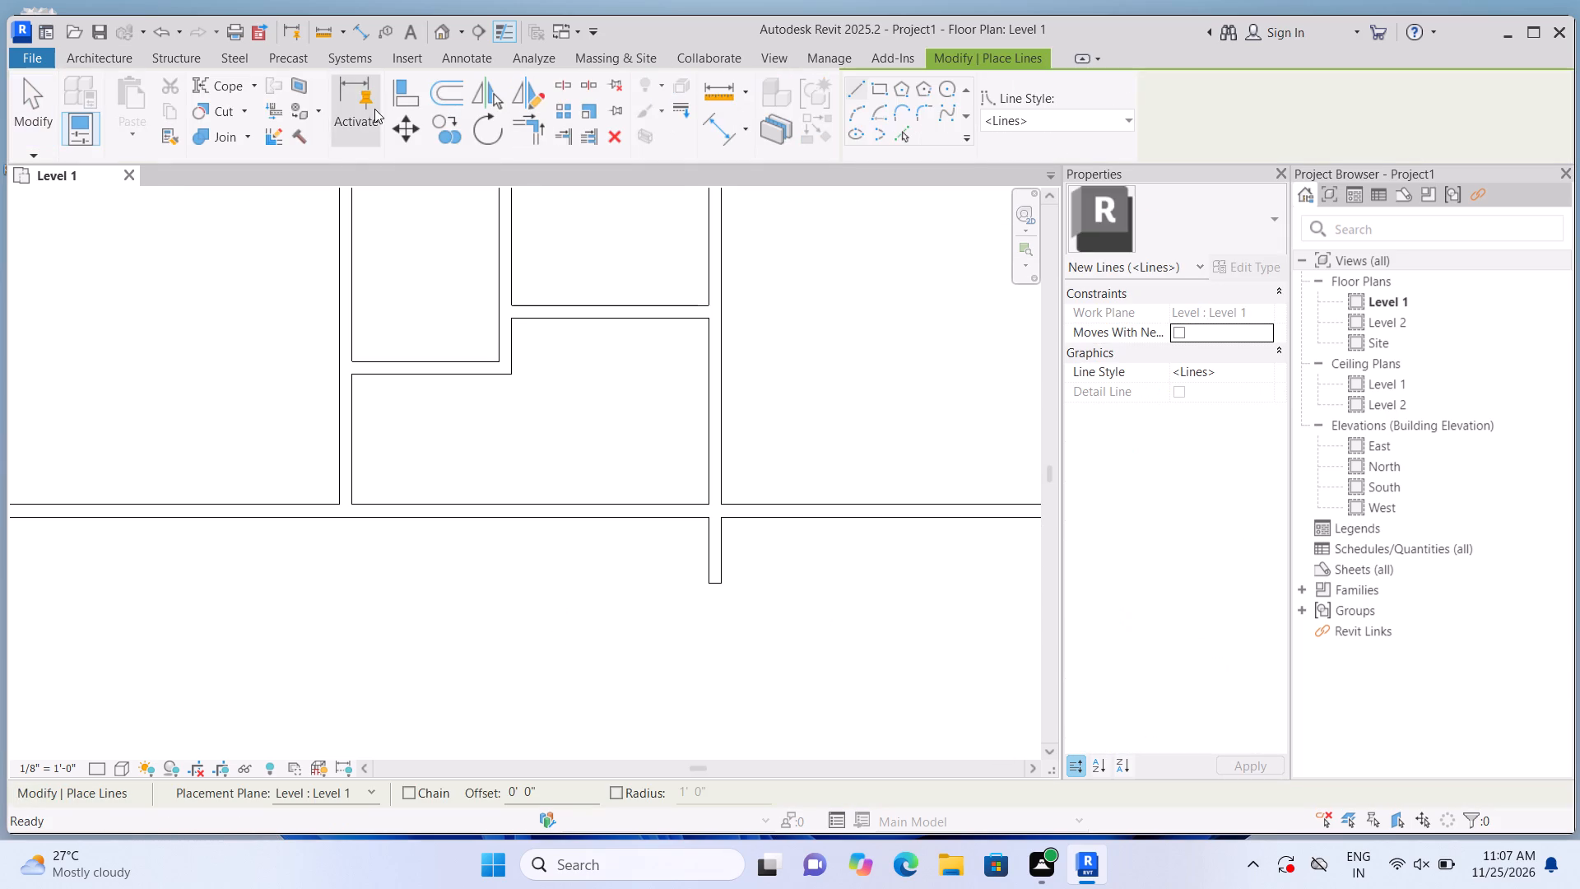
scroll(334, 107, up, 1)
click(566, 83)
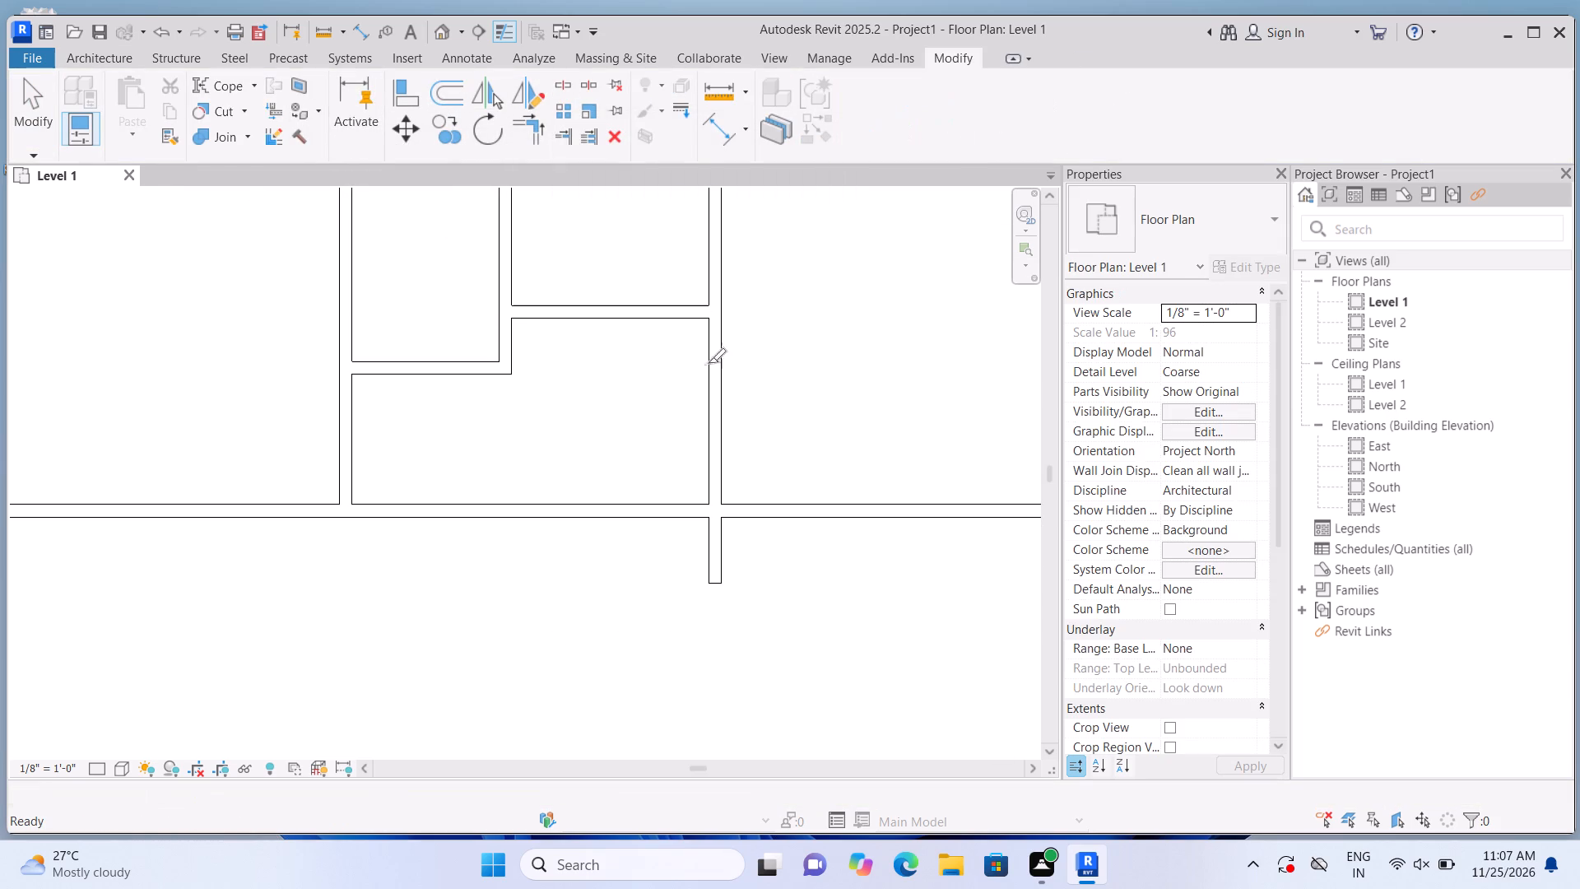
scroll(736, 451, up, 15)
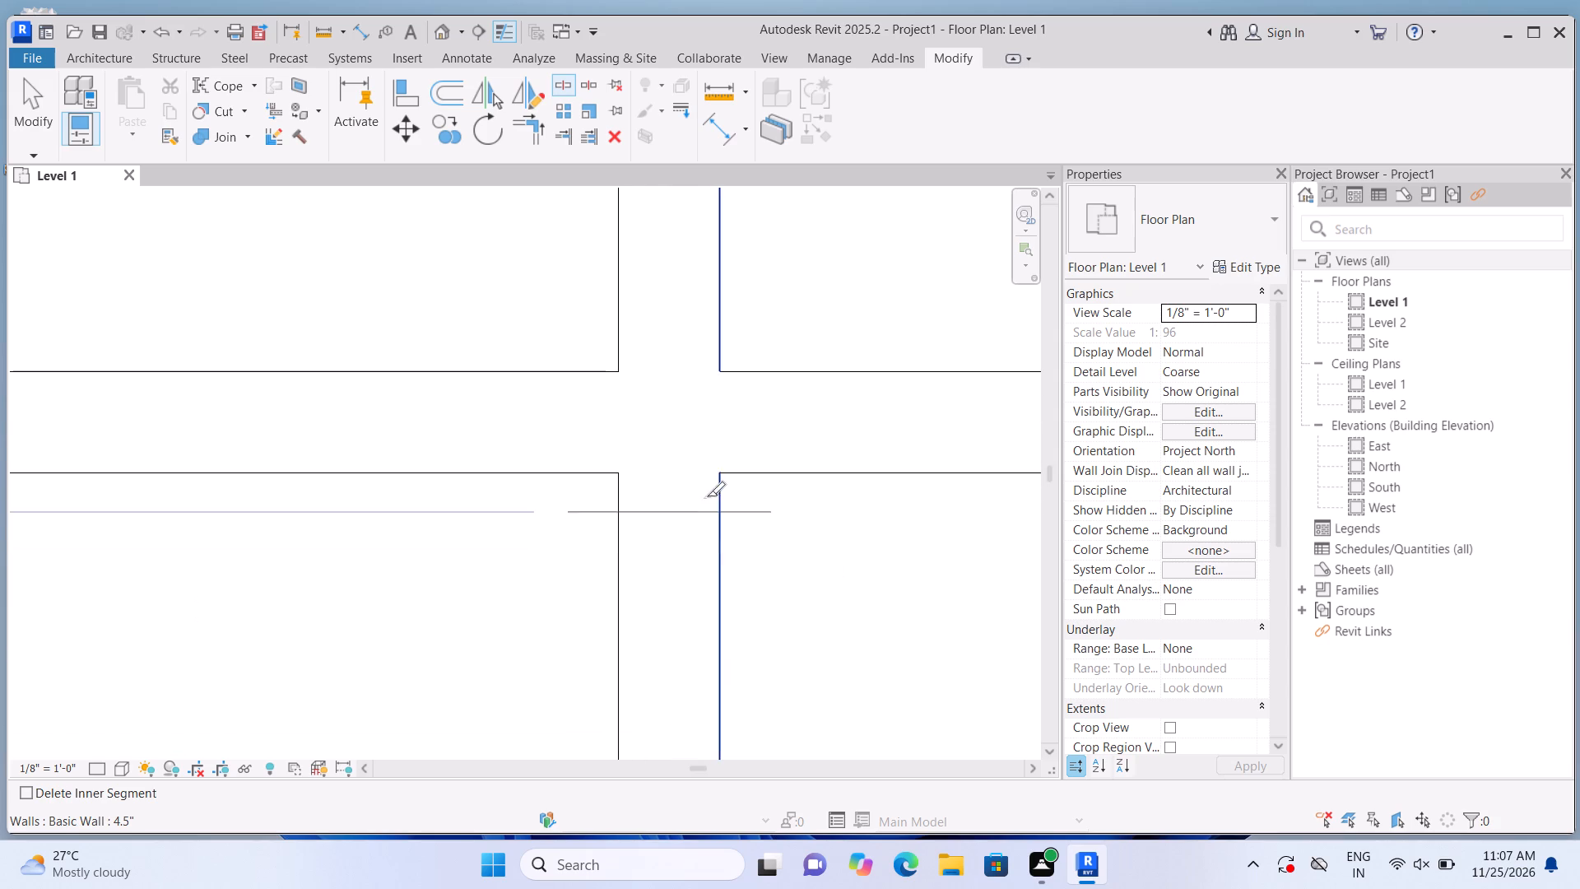
scroll(702, 480, up, 5)
click(702, 469)
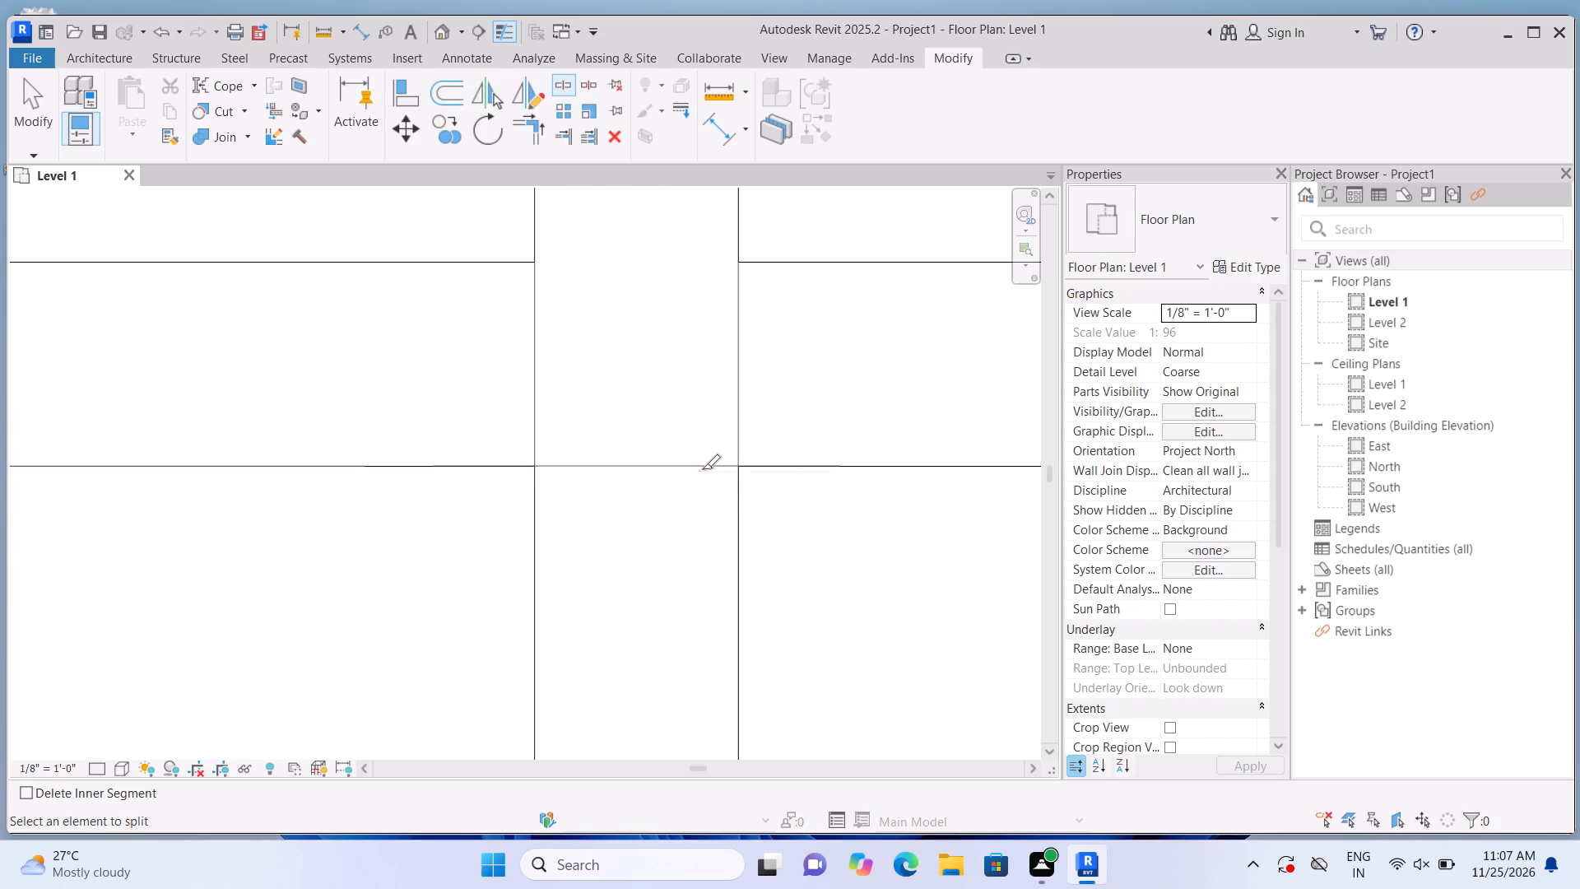
key(Escape)
key(Escape)
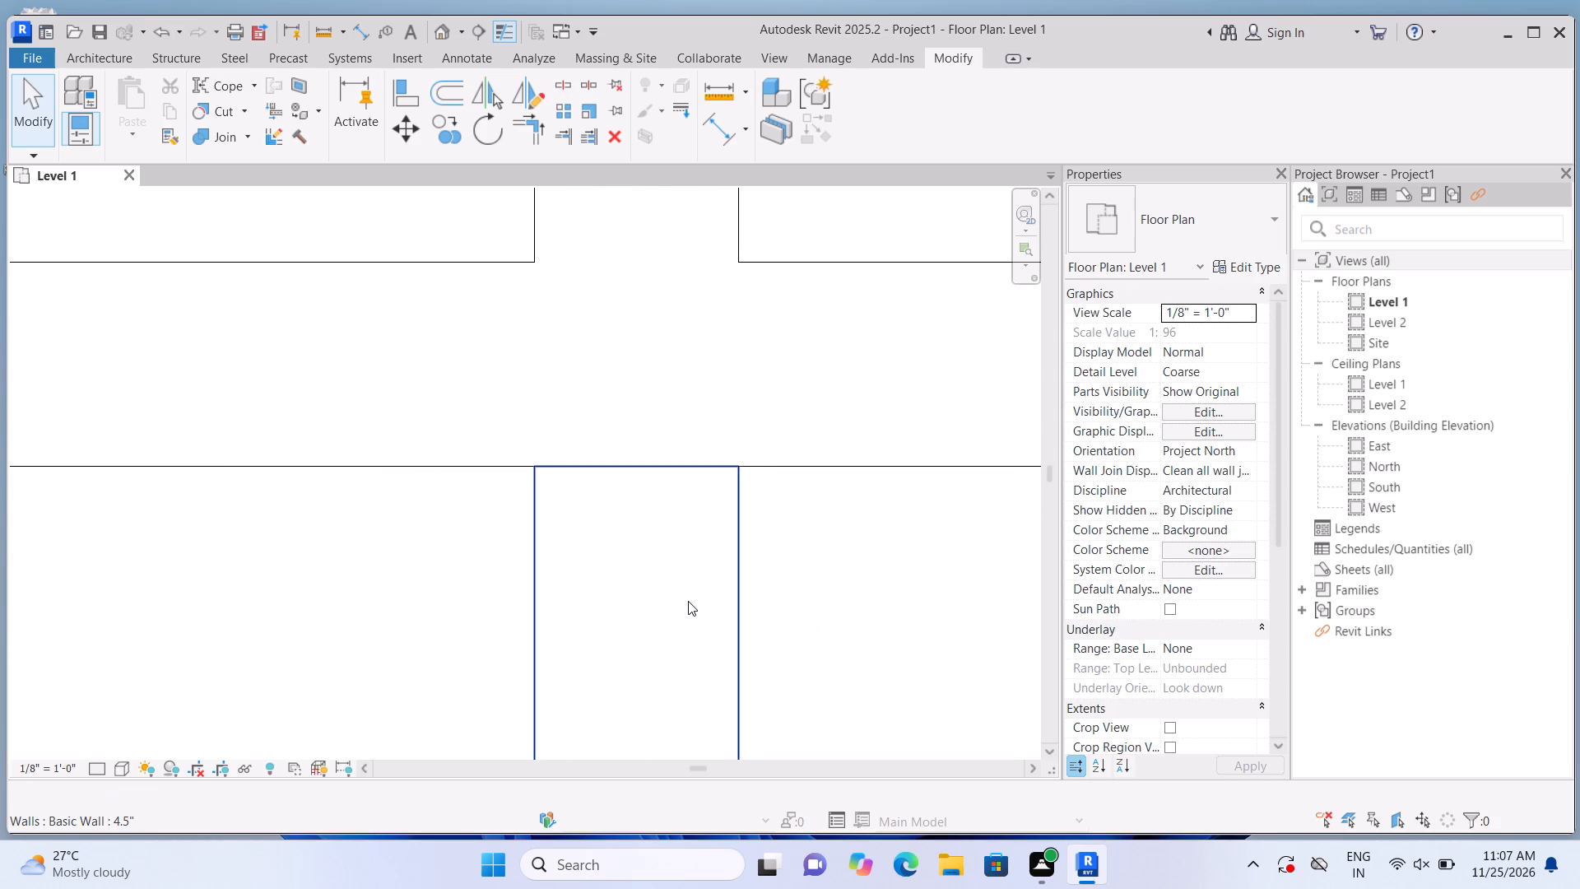
click(686, 601)
key(Delete)
Split the long east-west wall at the west face of the north-south wall that meets it.
scroll(681, 579, down, 11)
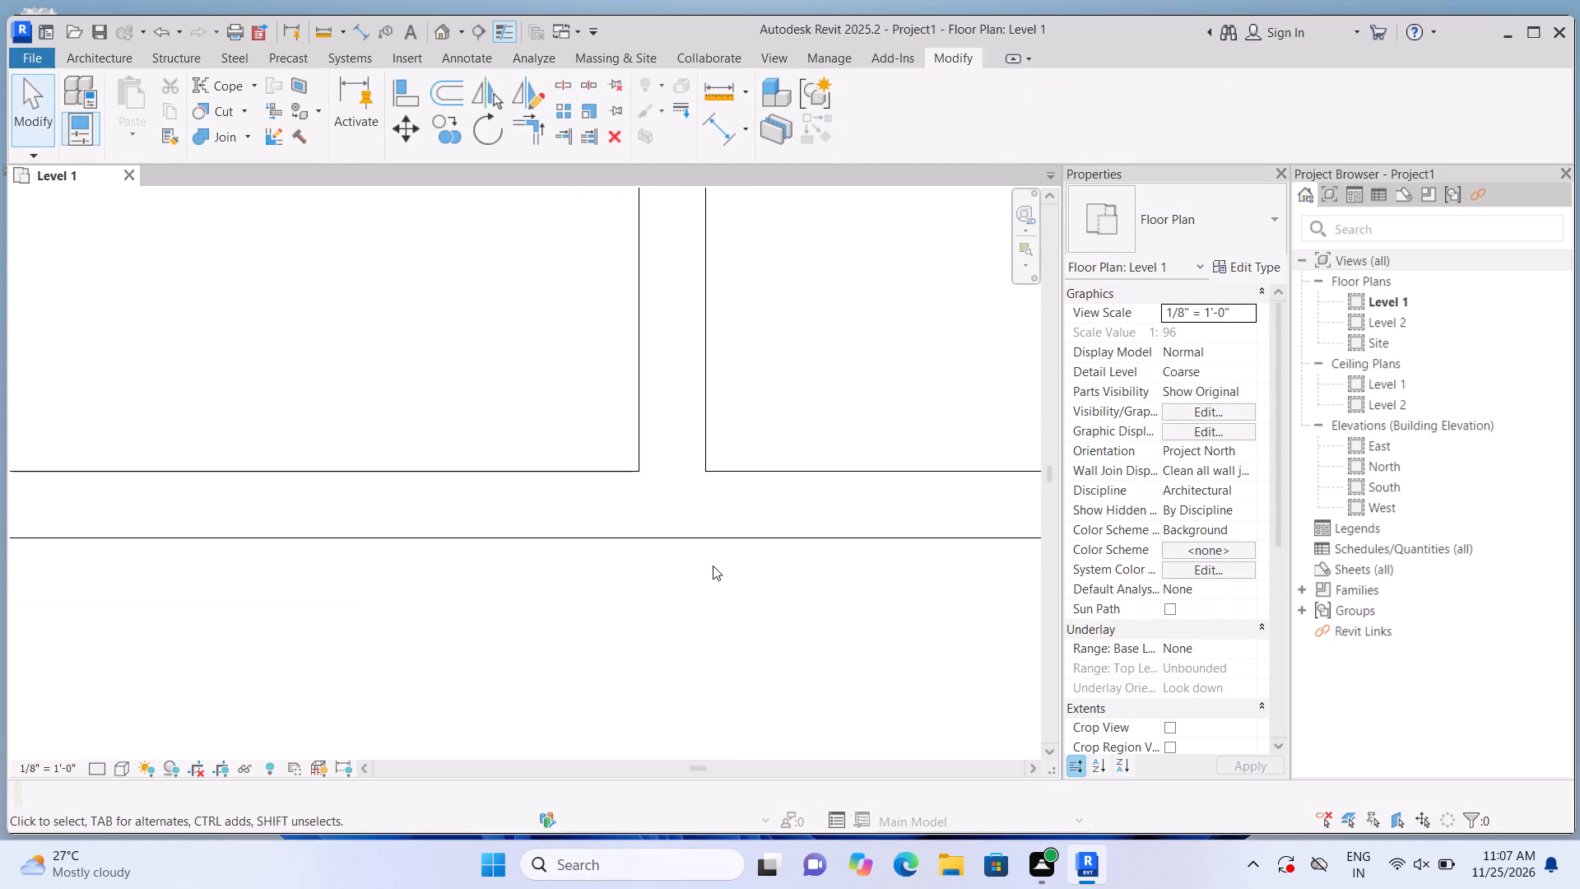
scroll(713, 566, down, 10)
scroll(641, 606, up, 3)
middle_drag(606, 591, 574, 584)
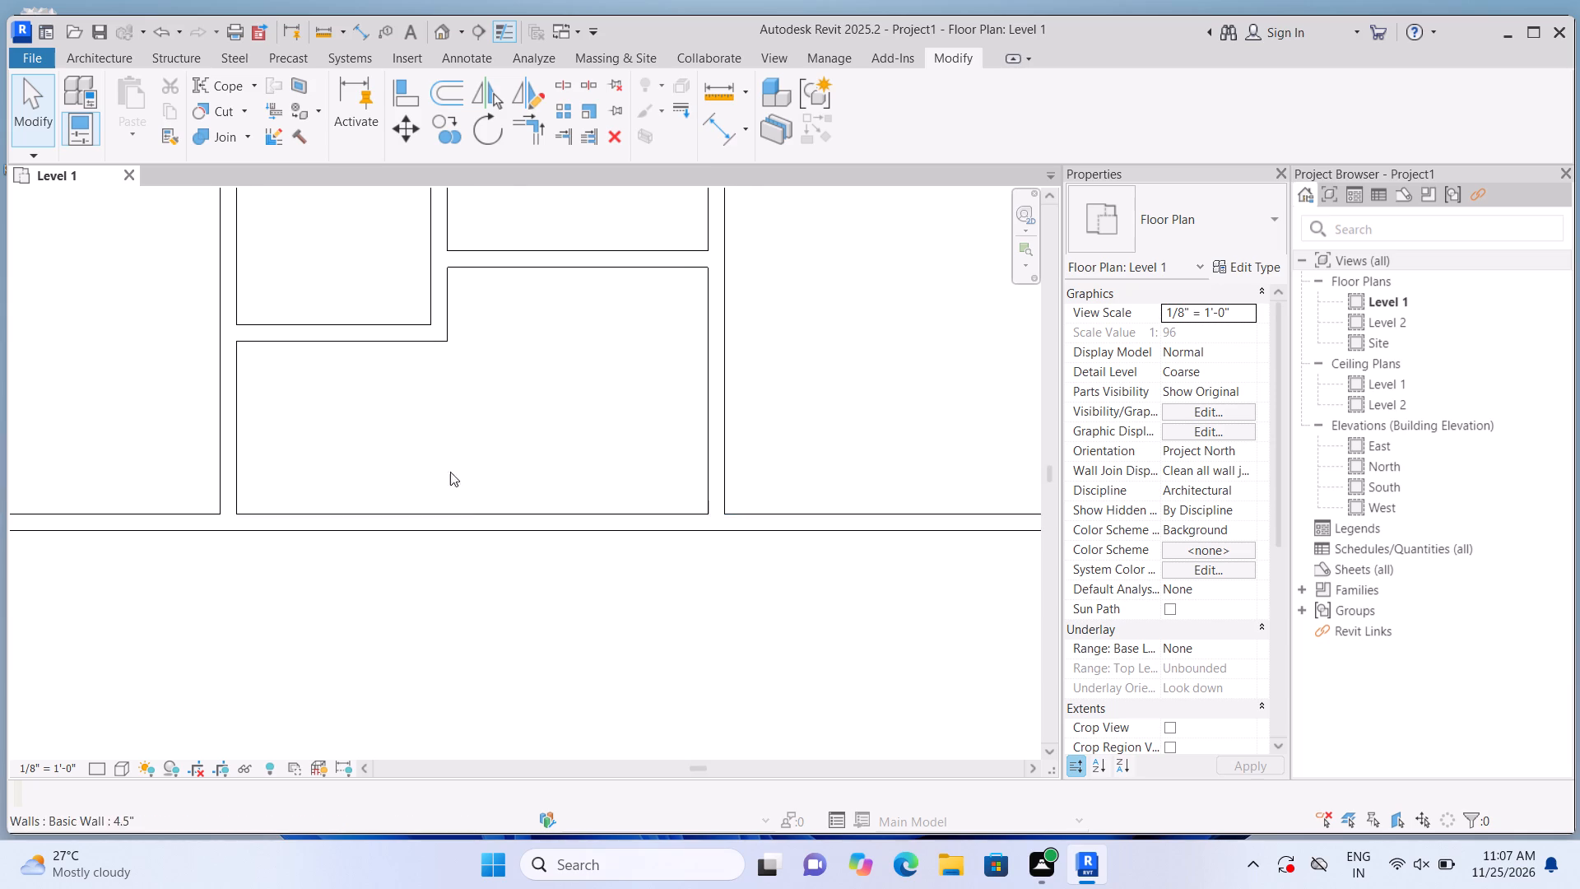
scroll(448, 430, up, 1)
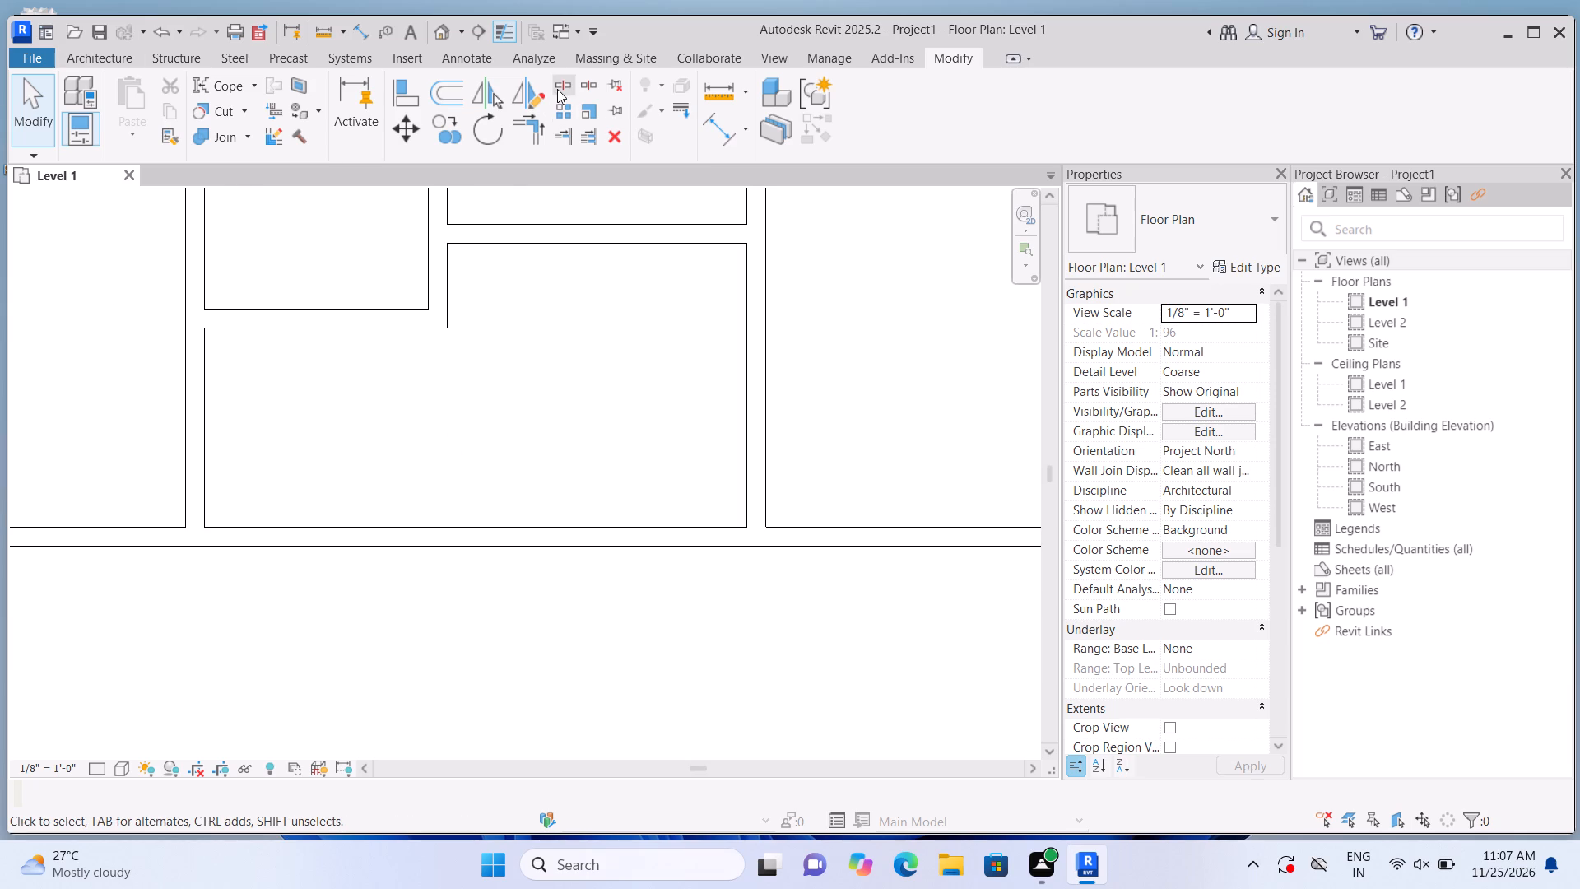
click(557, 89)
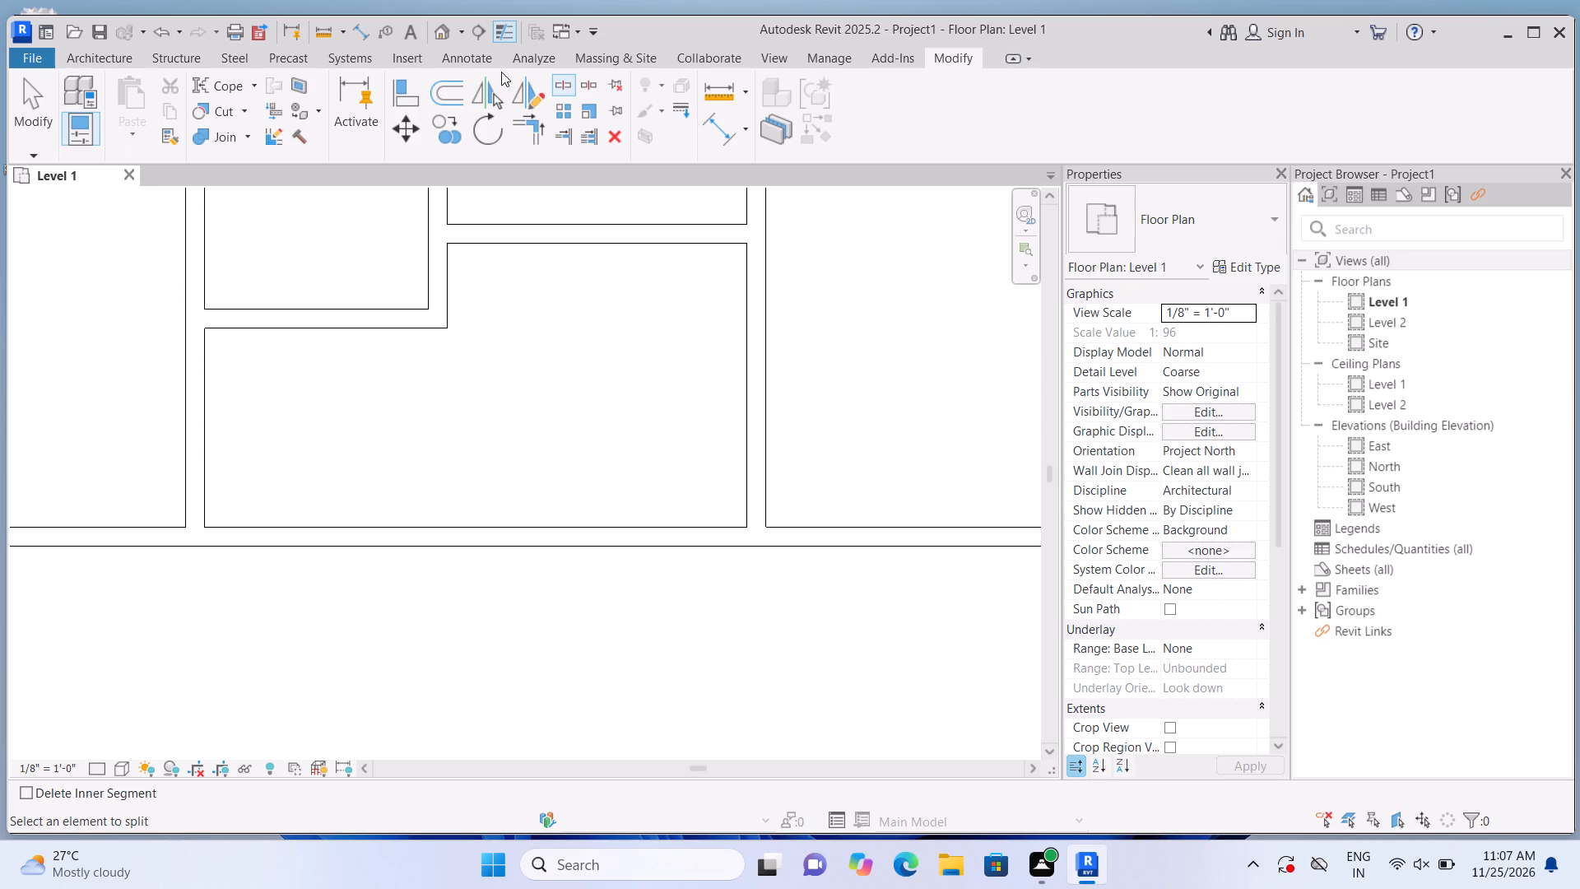
click(118, 51)
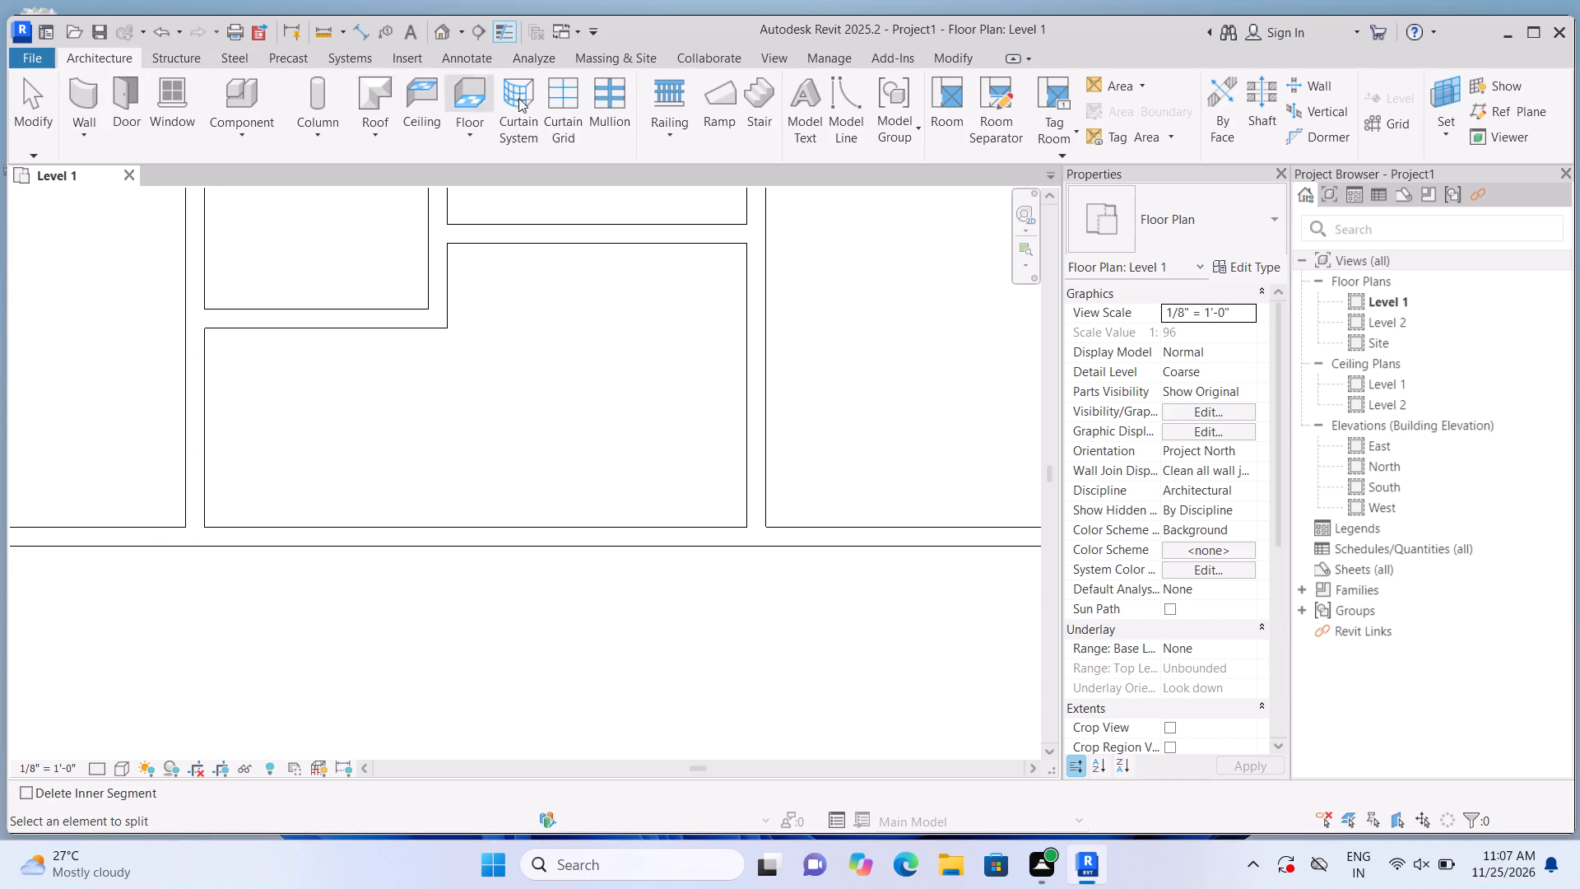
click(847, 121)
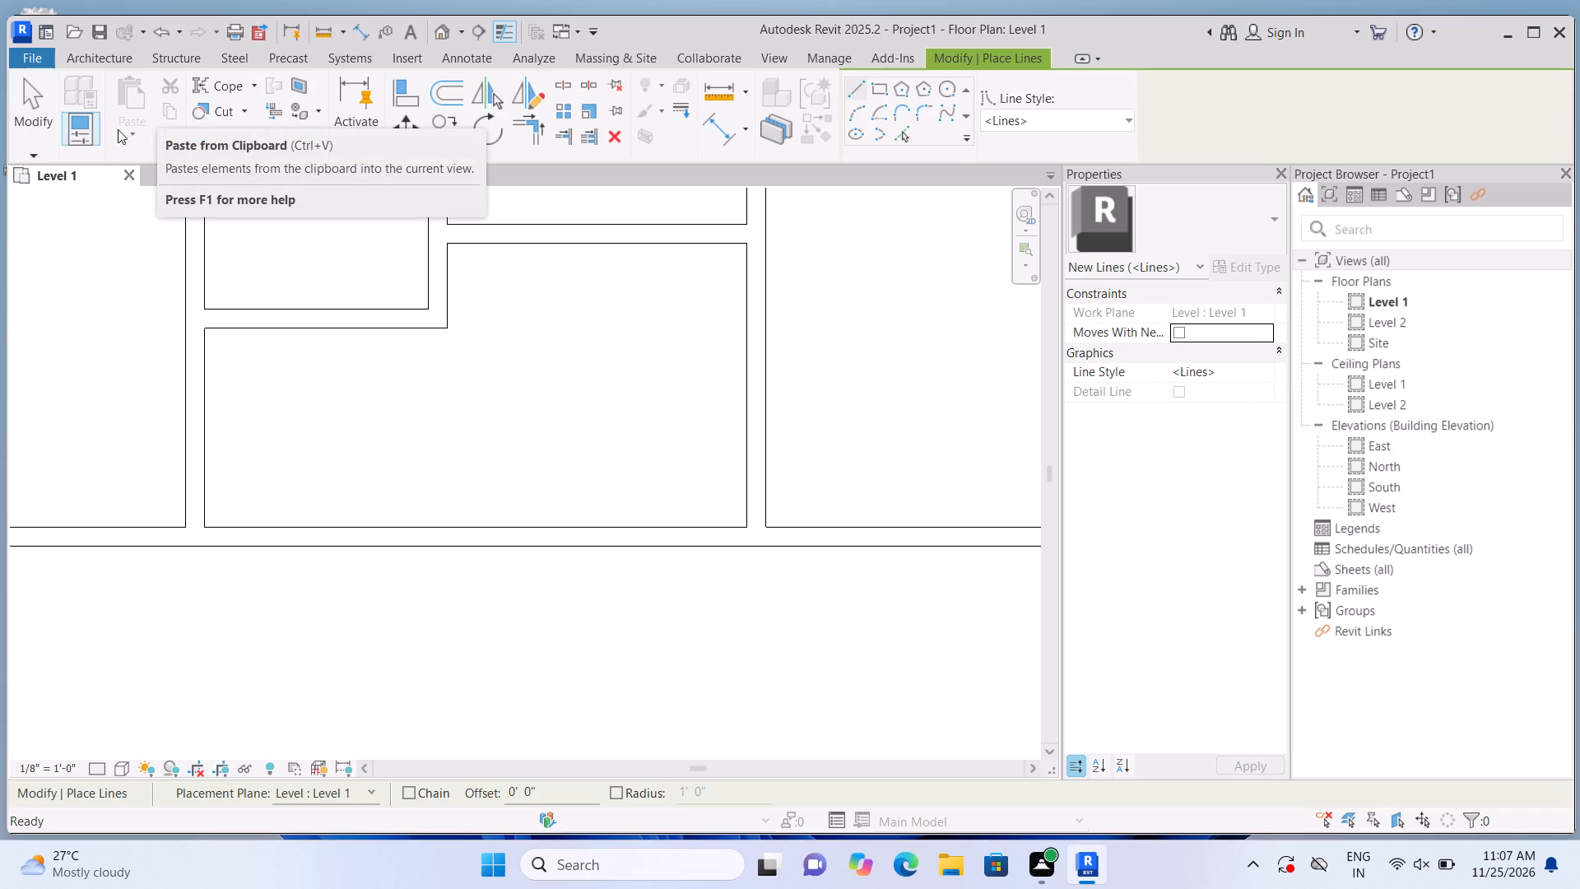
click(564, 84)
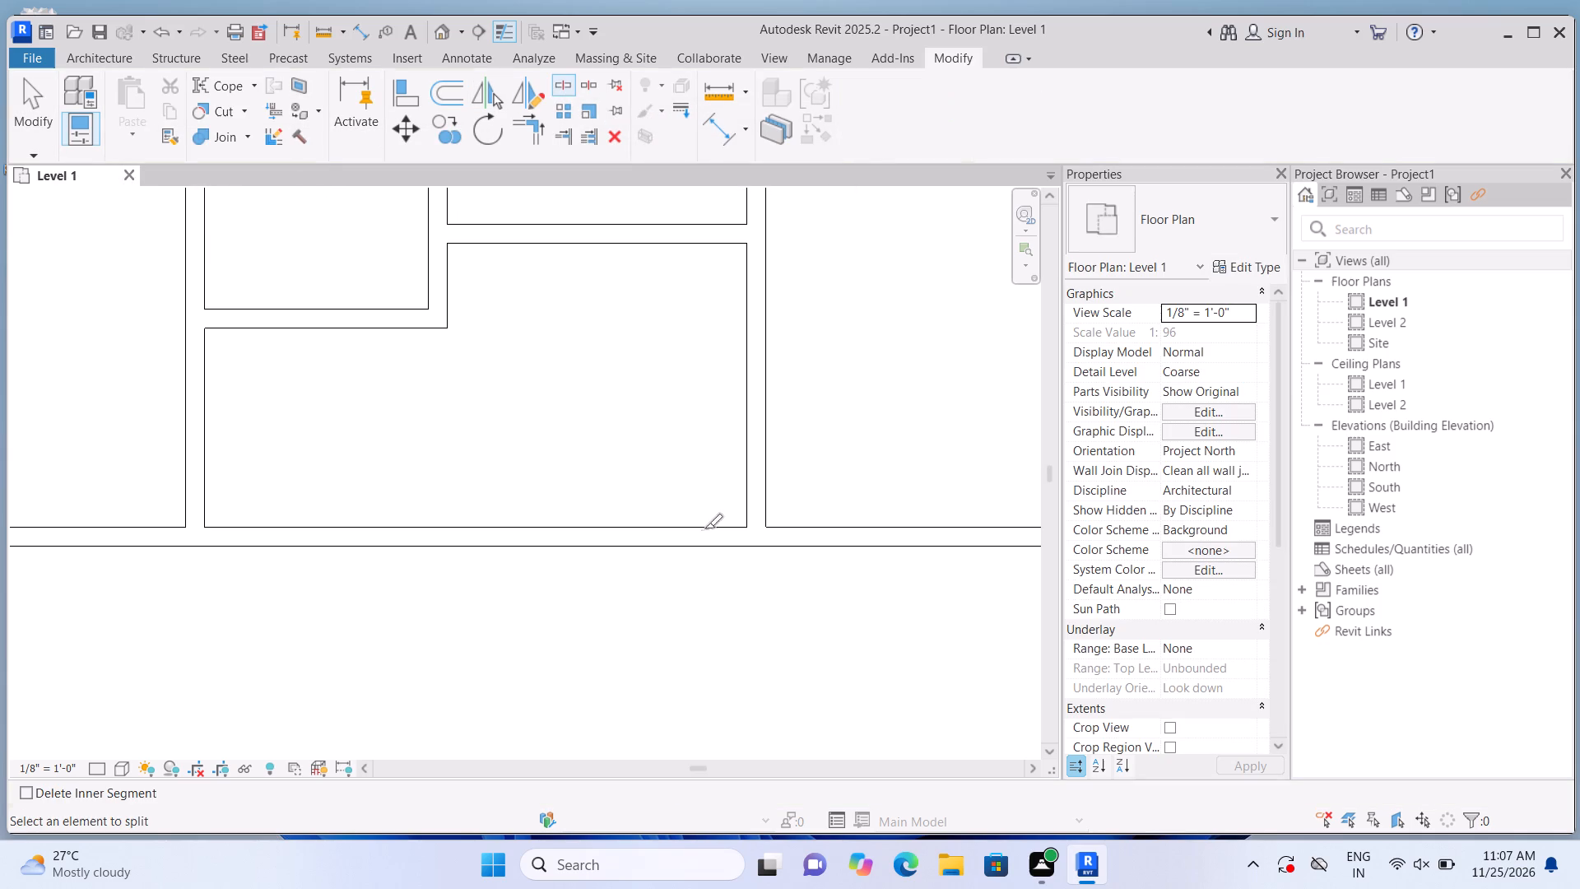
scroll(732, 629, up, 13)
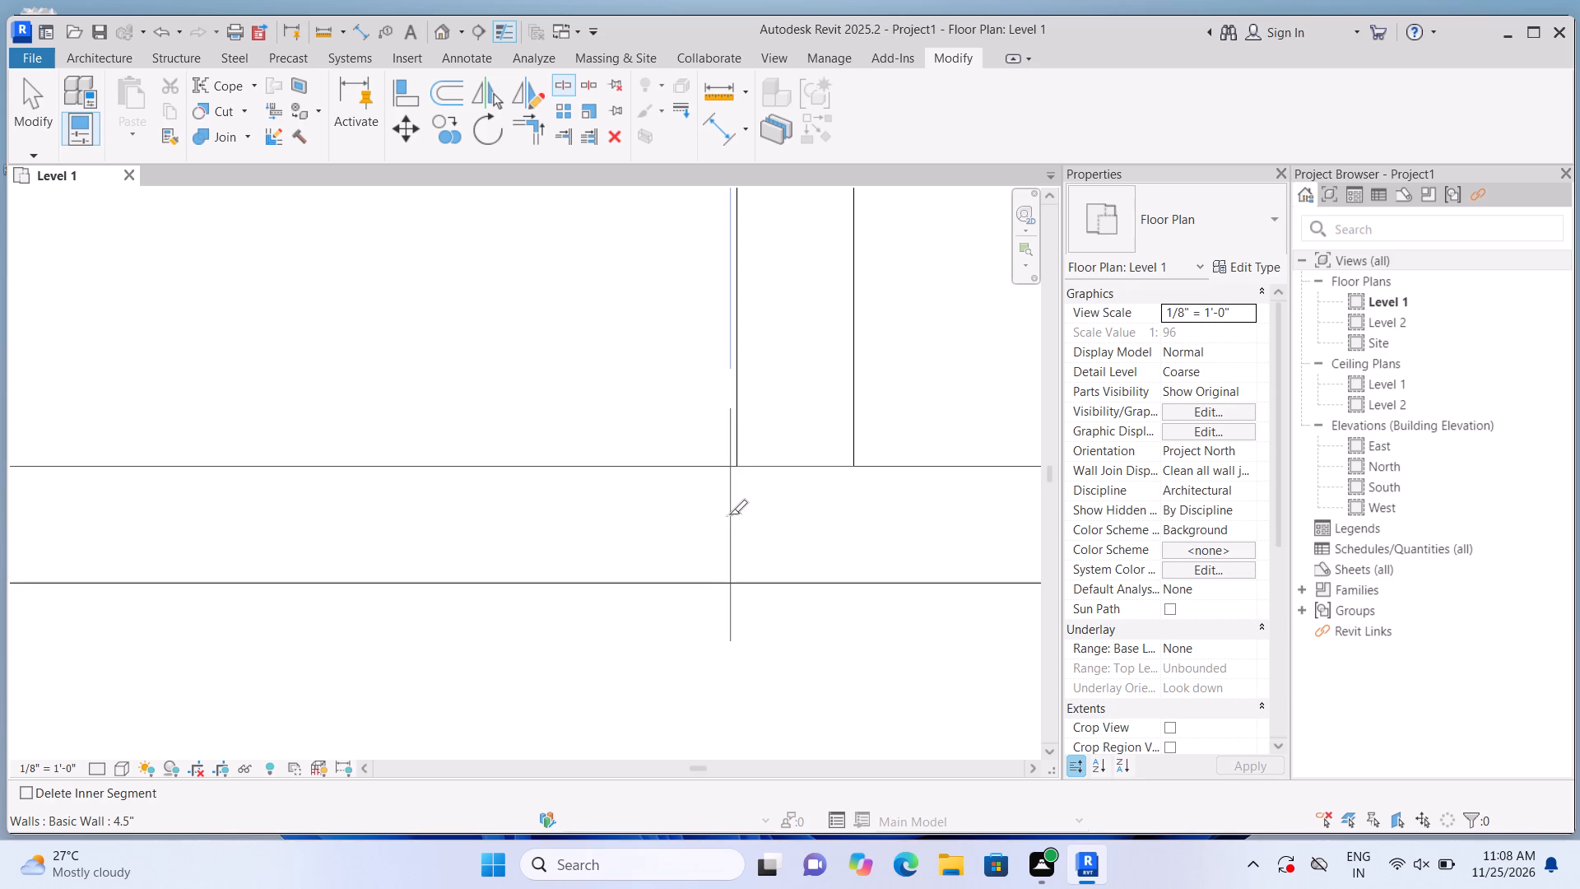
scroll(720, 533, up, 2)
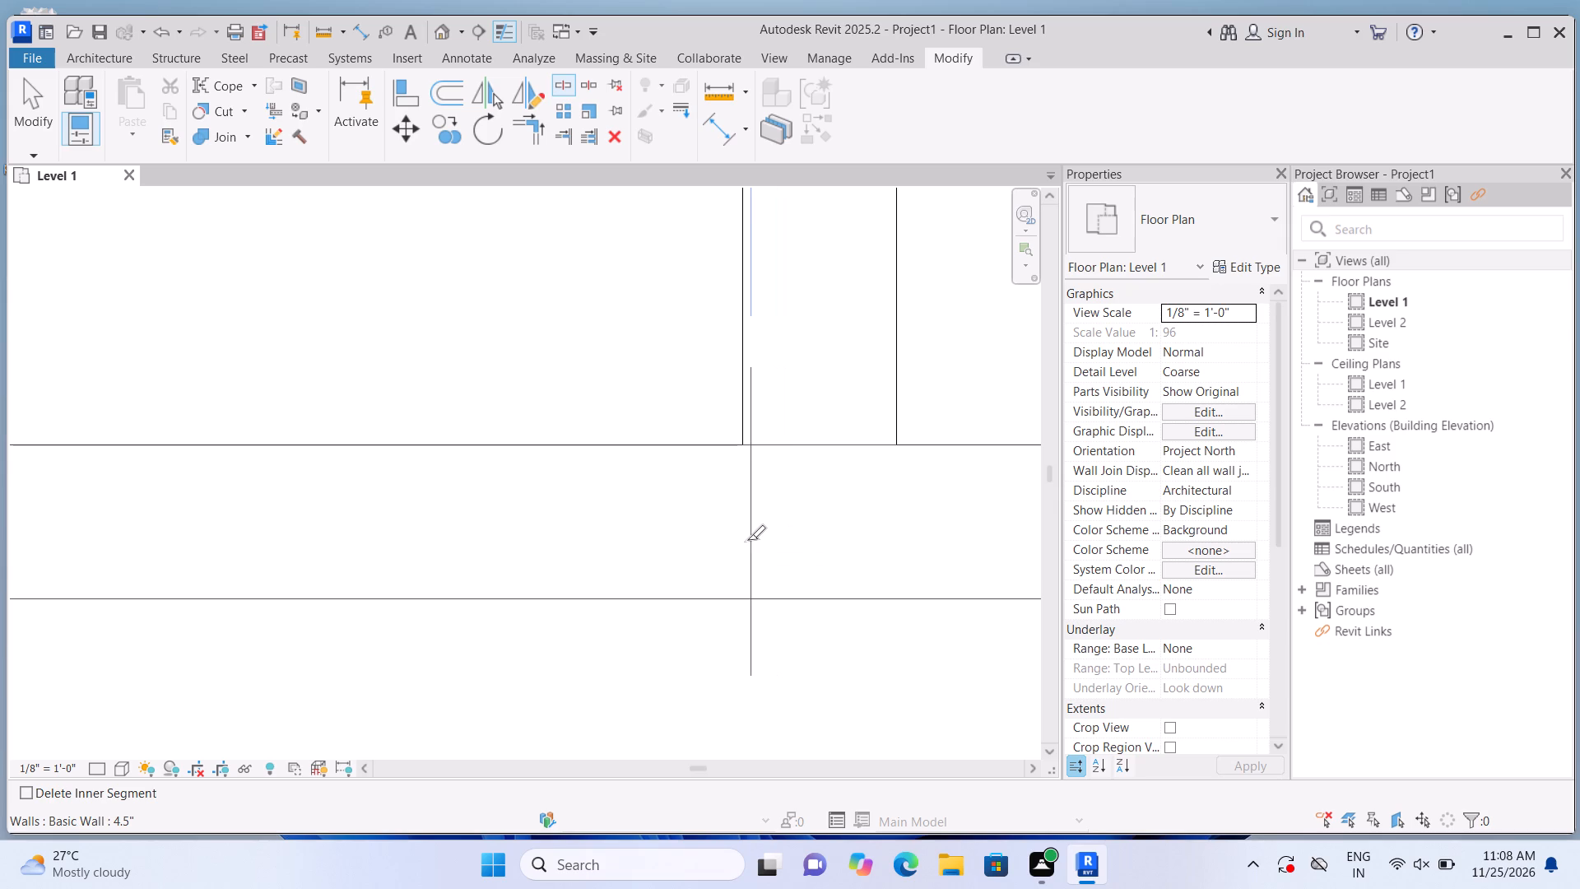
scroll(736, 573, up, 3)
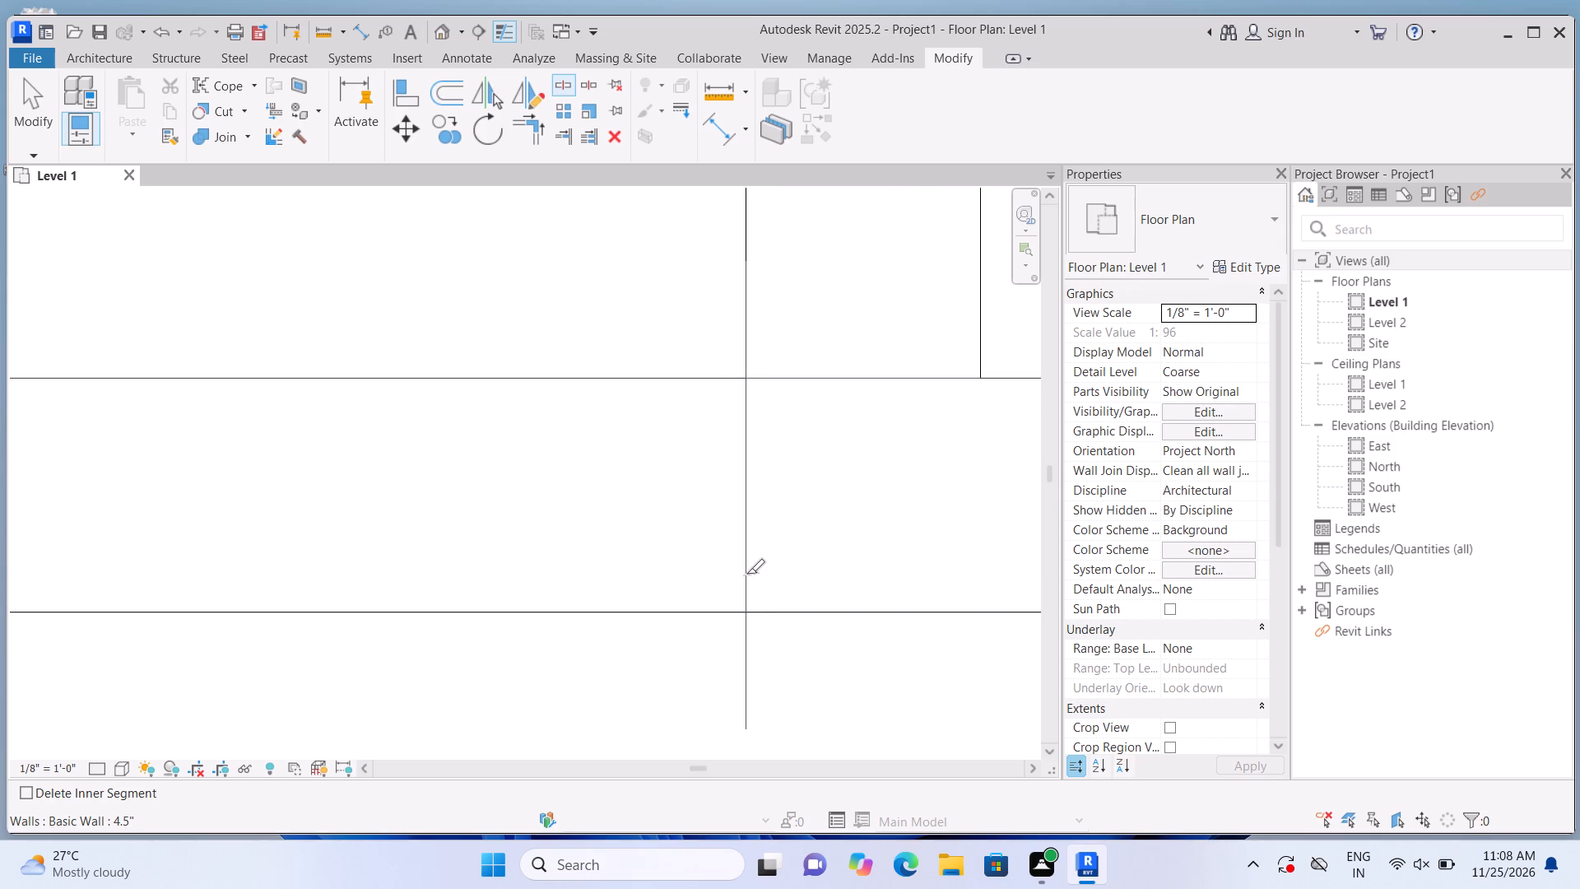
click(746, 574)
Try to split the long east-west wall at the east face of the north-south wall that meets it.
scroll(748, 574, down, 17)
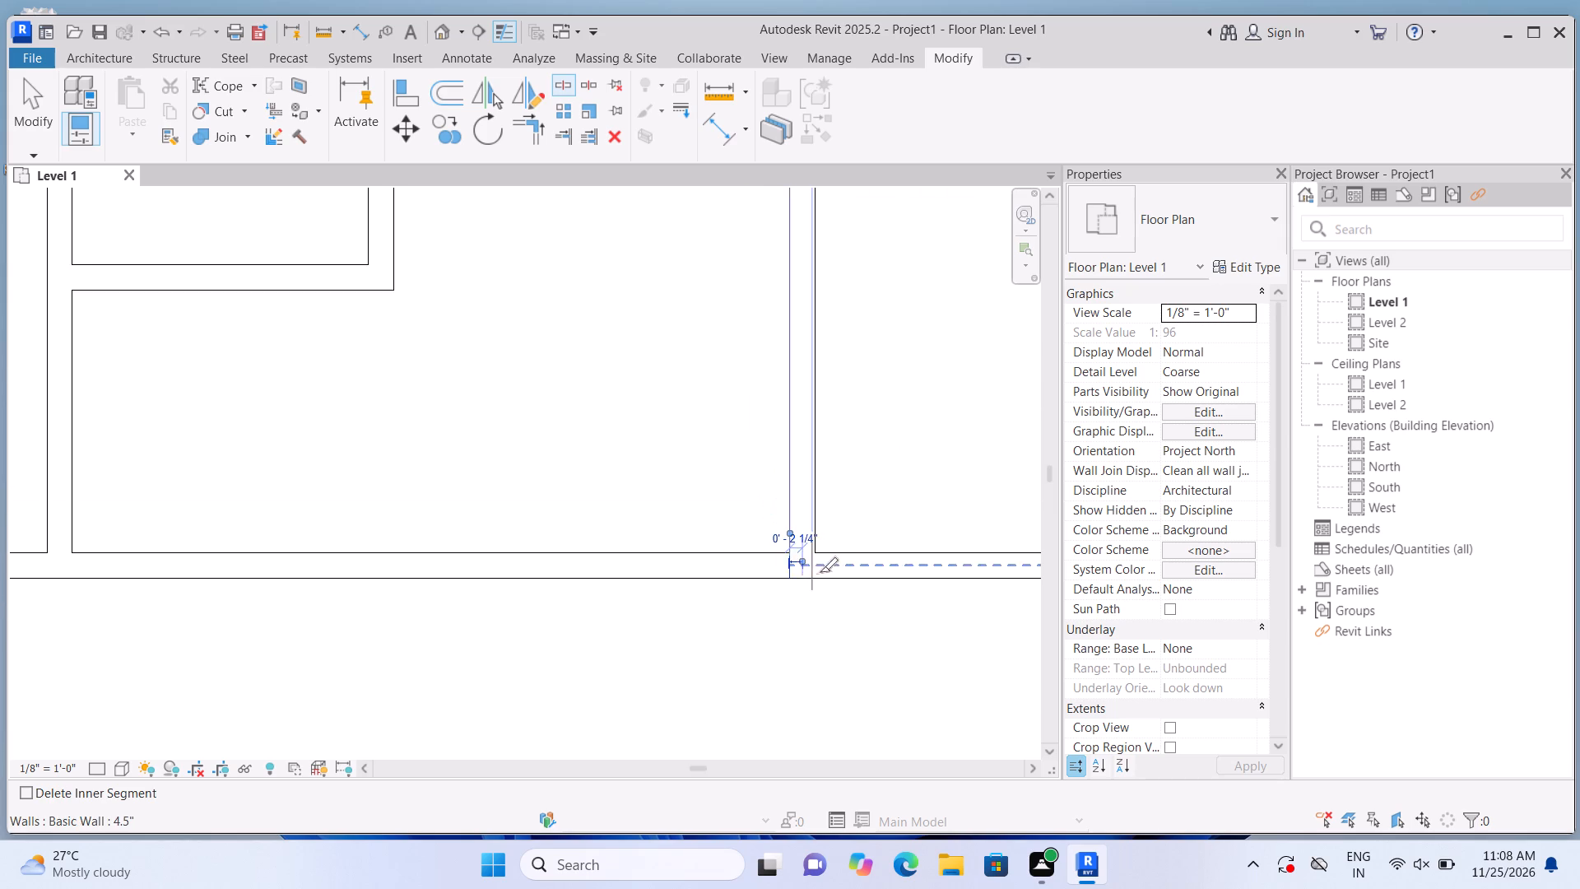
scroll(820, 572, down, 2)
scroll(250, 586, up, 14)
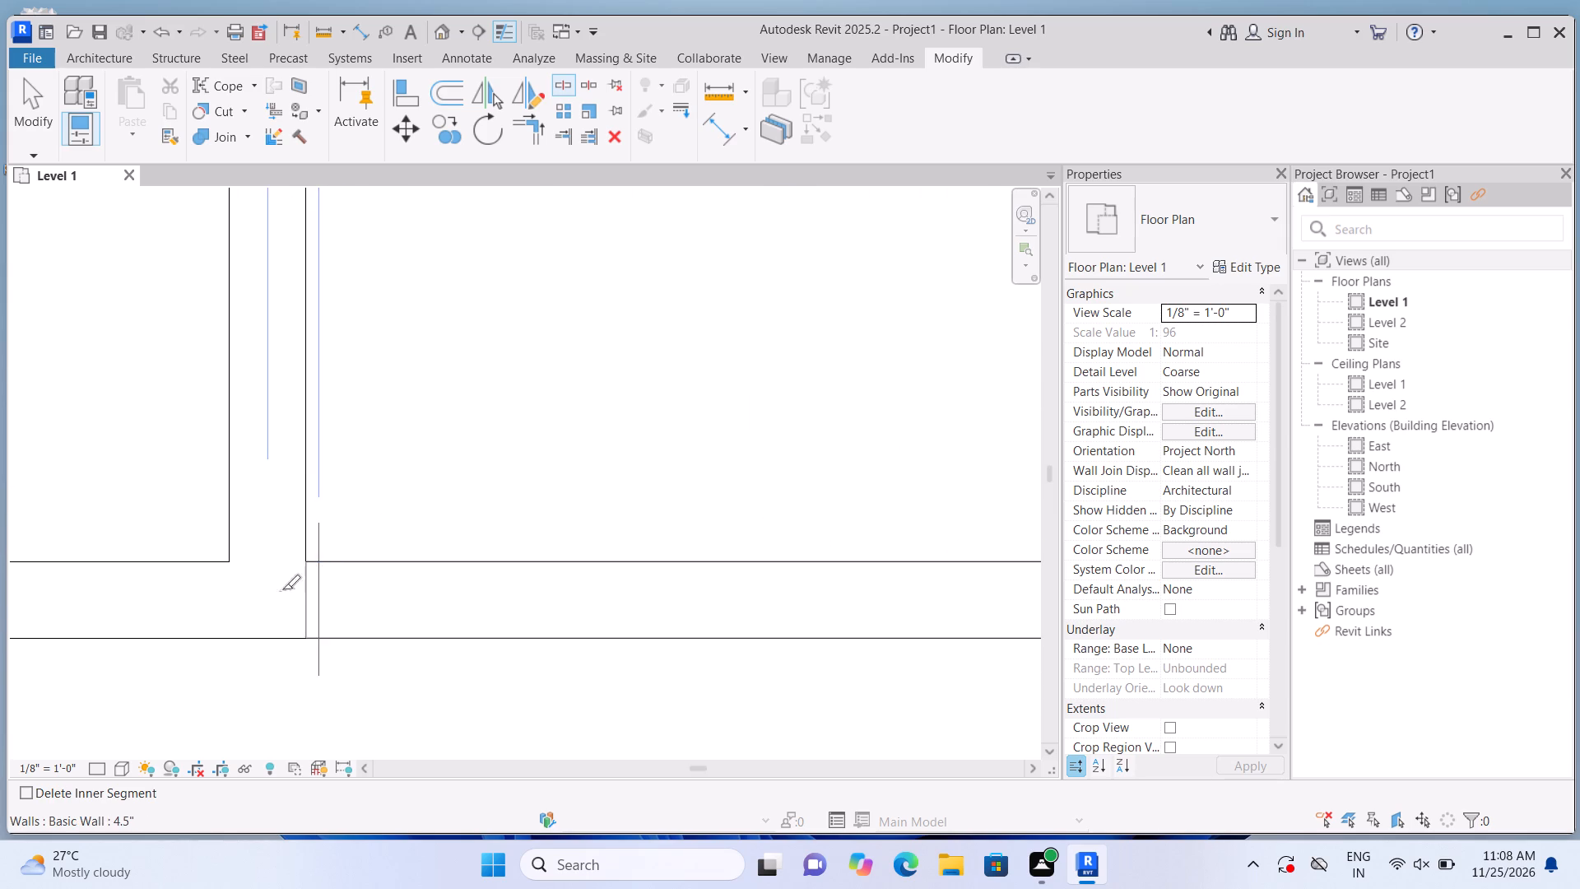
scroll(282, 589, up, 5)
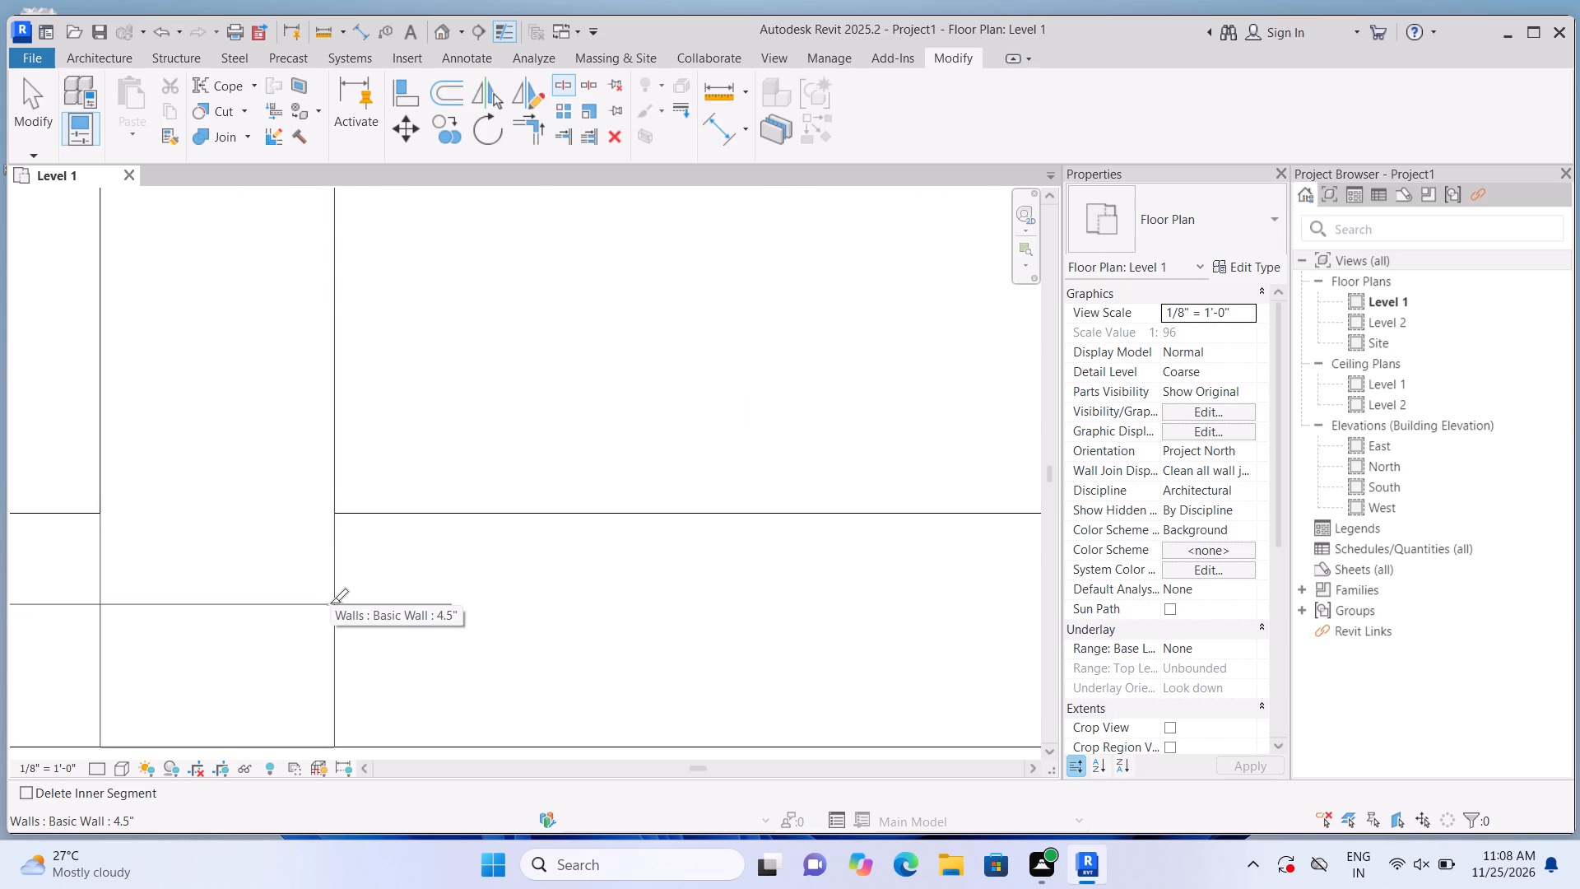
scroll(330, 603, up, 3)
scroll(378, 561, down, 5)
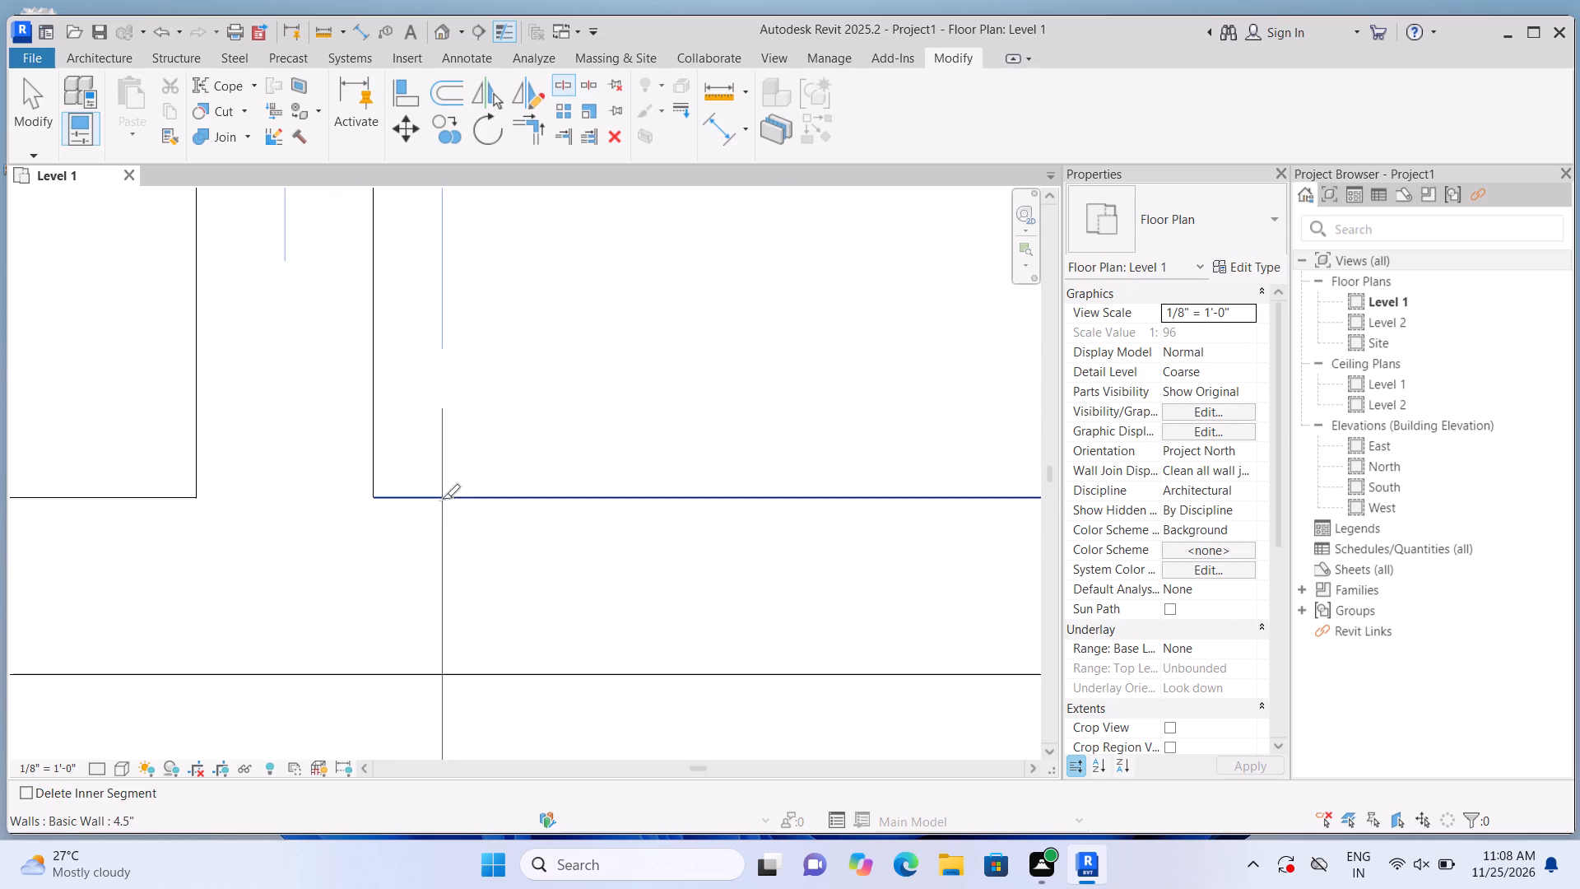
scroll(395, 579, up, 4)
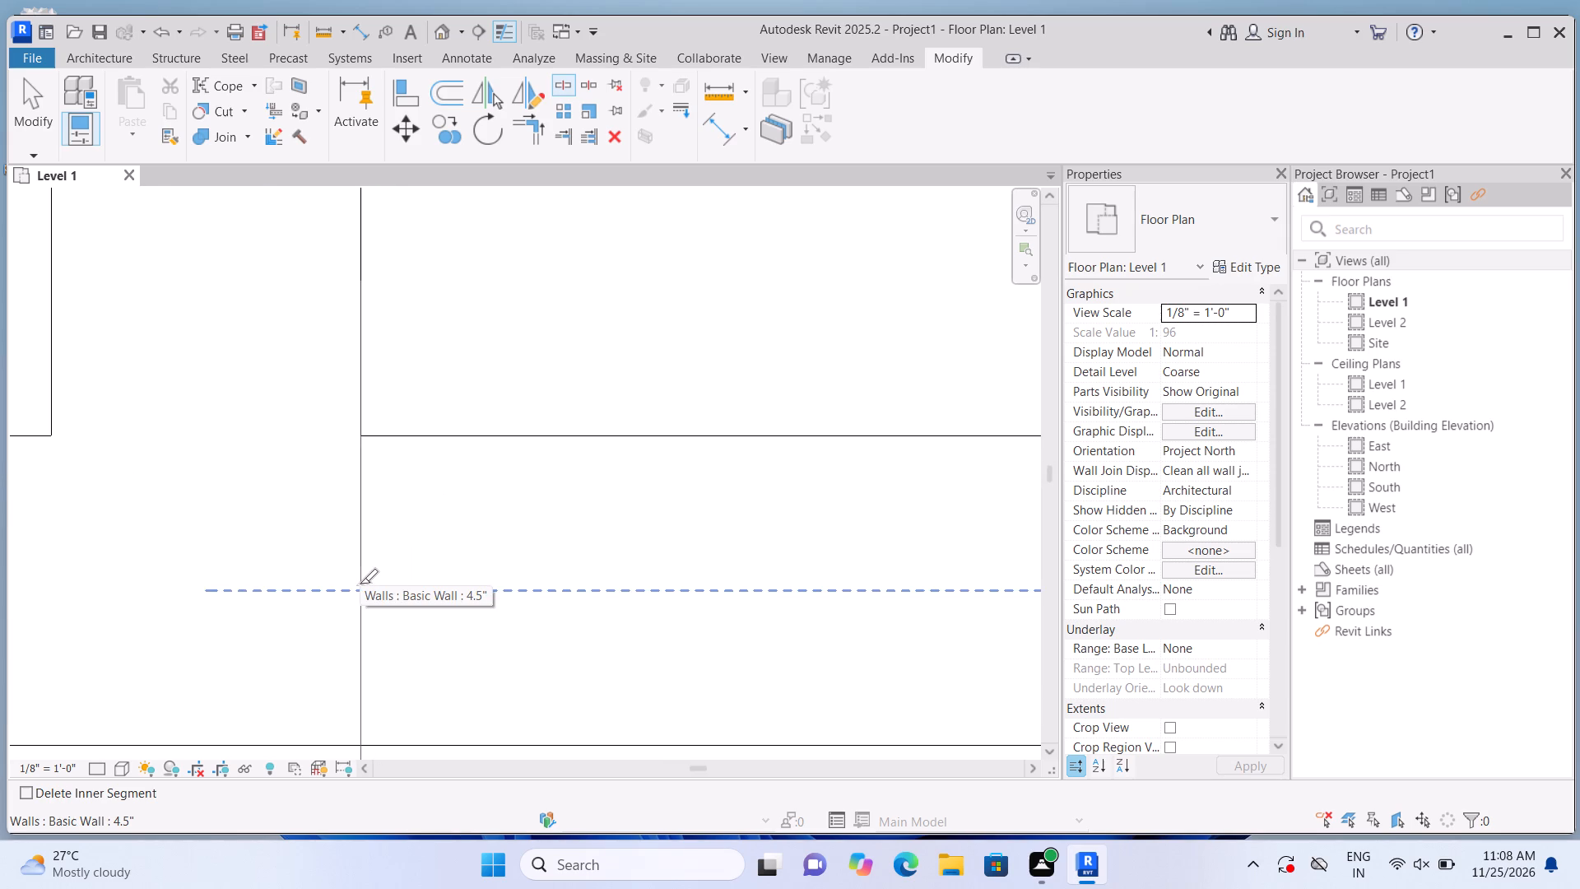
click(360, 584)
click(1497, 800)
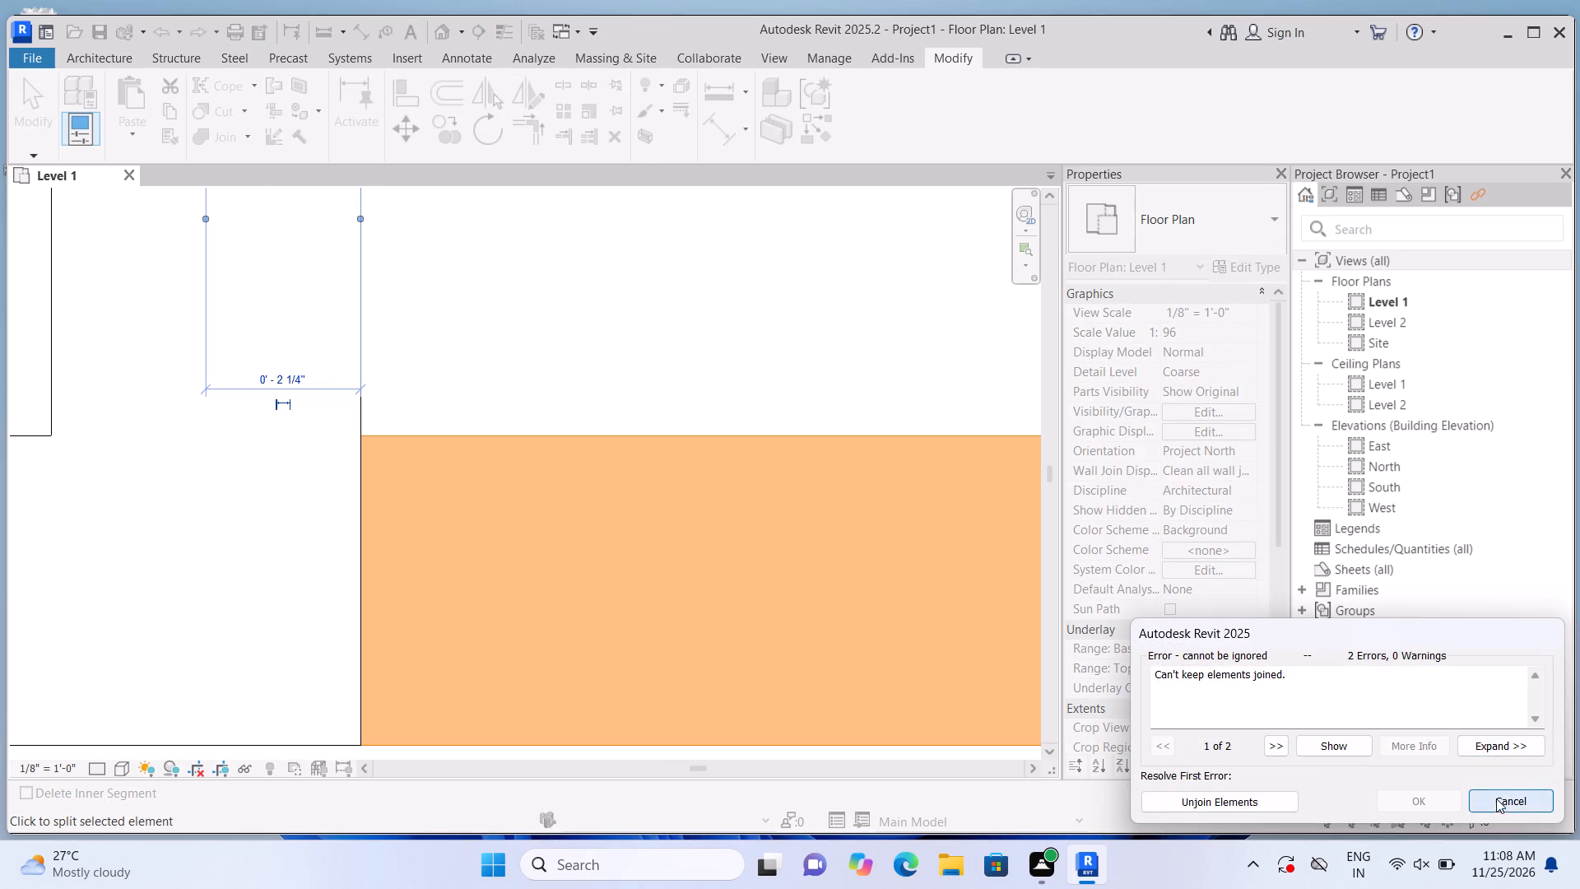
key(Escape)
Delete the east-west wall segment spanning the gap between the large northwest room's southeast corner and the north-south wall.
scroll(527, 407, down, 9)
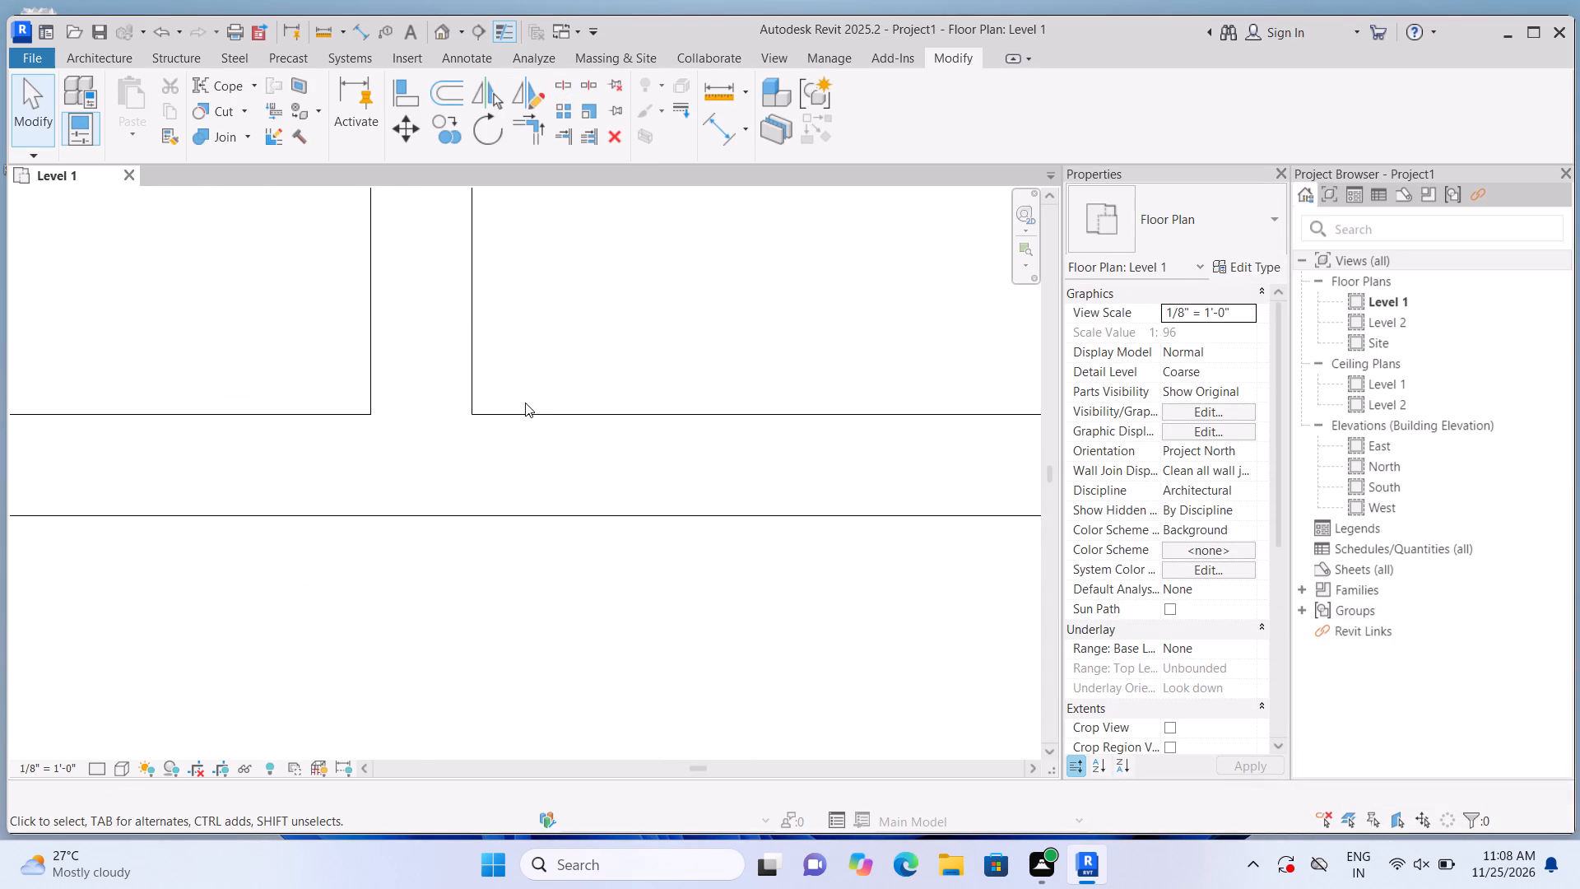
click(682, 472)
scroll(591, 532, down, 3)
key(Delete)
Start placing another 4.5" interior wall in the open area south of the northern rooms.
scroll(517, 556, down, 16)
middle_drag(543, 612, 503, 433)
scroll(503, 433, down, 3)
middle_click(484, 497)
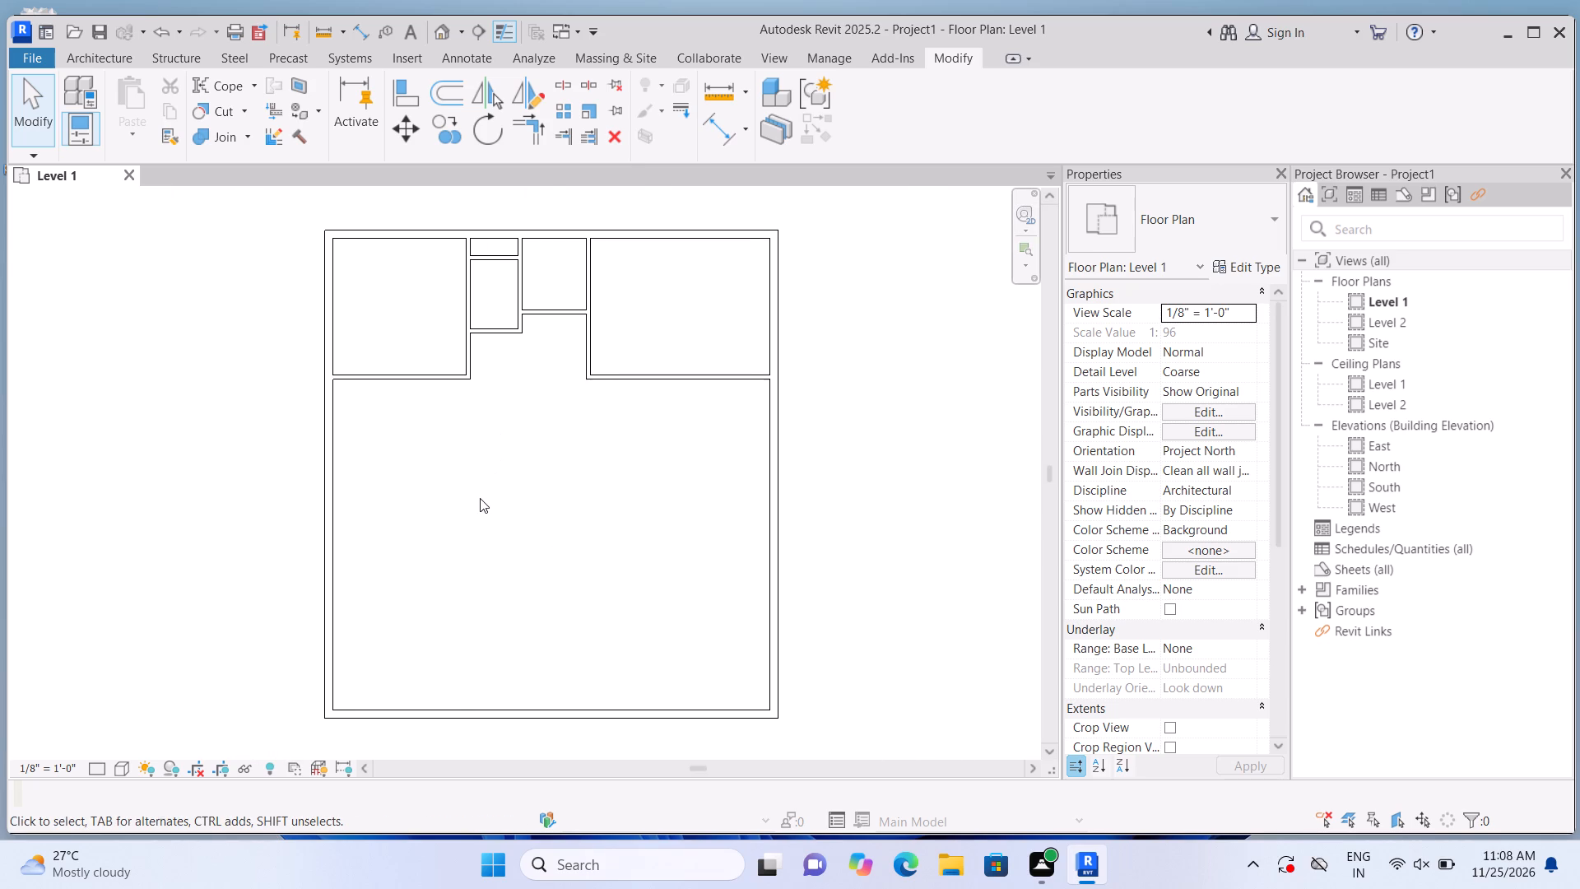
scroll(480, 498, up, 1)
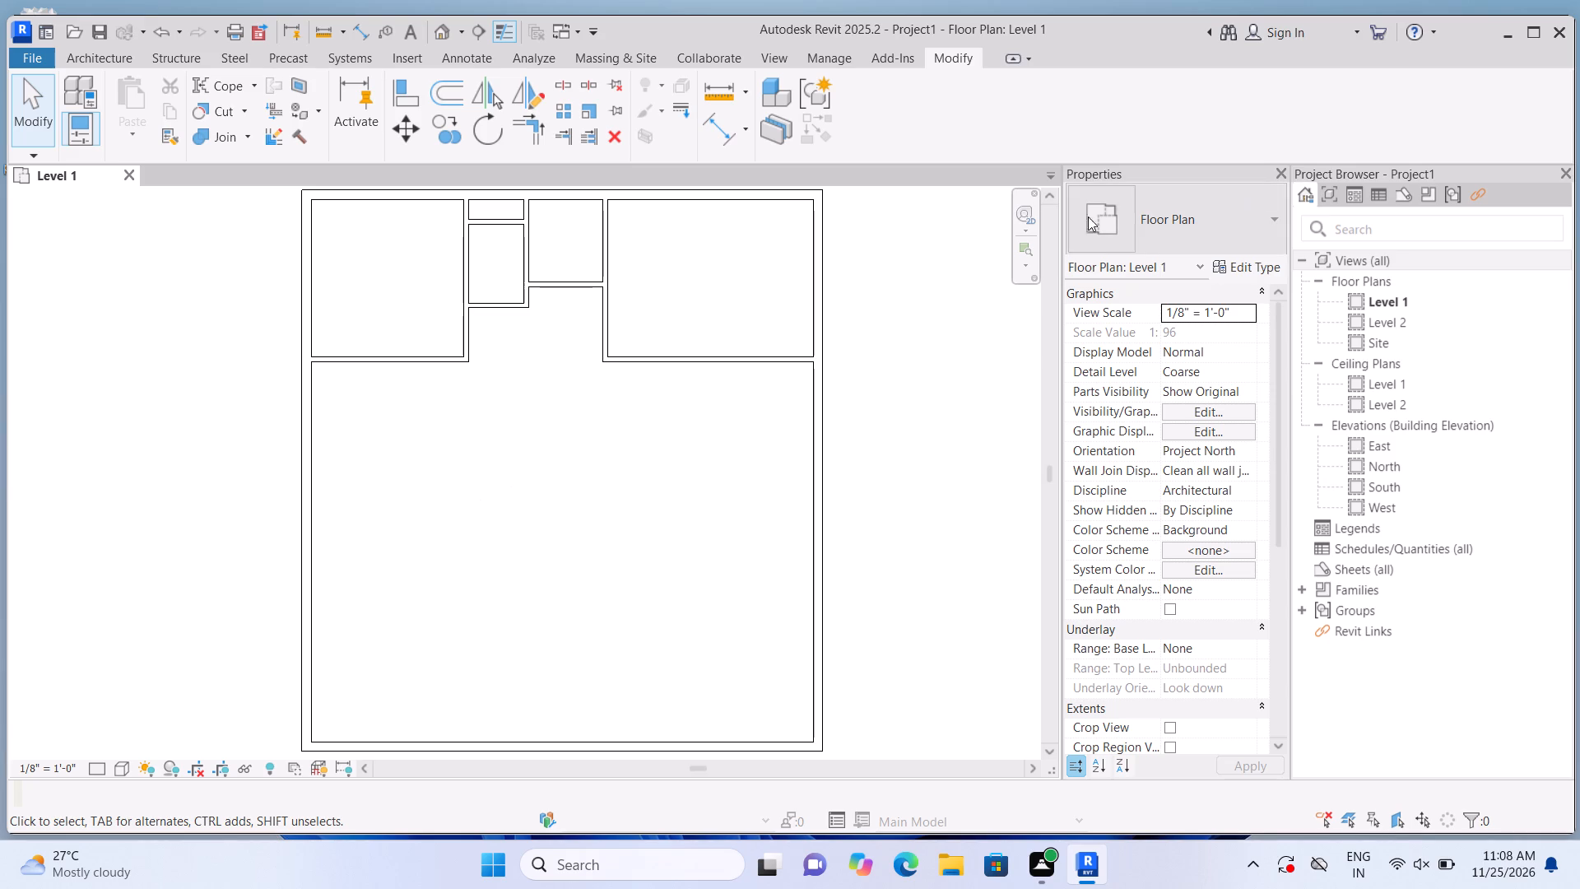
click(86, 53)
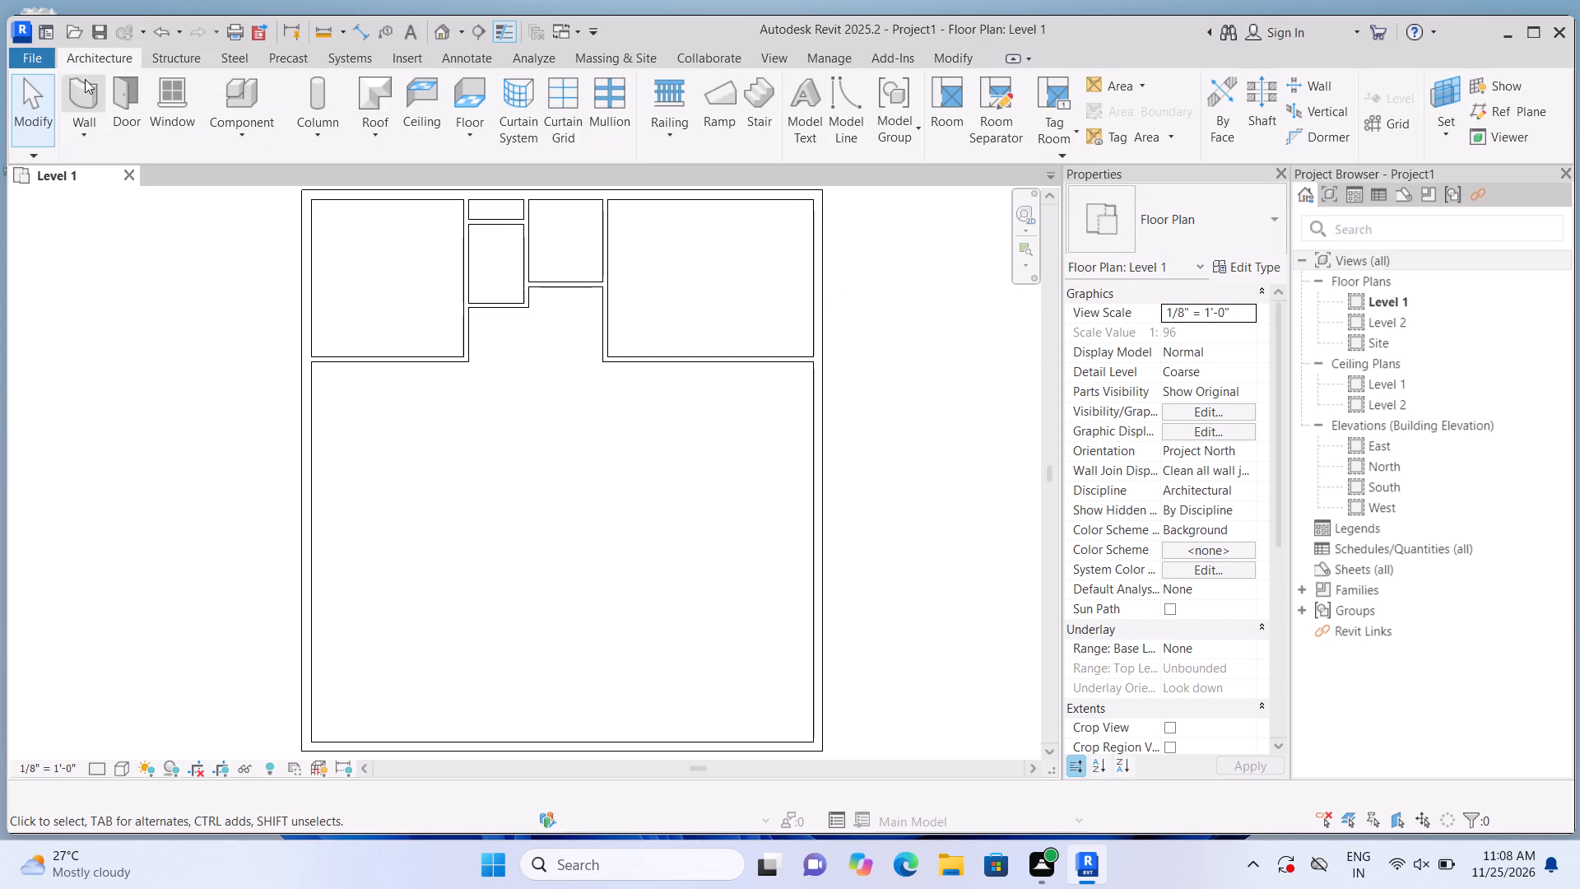
click(81, 86)
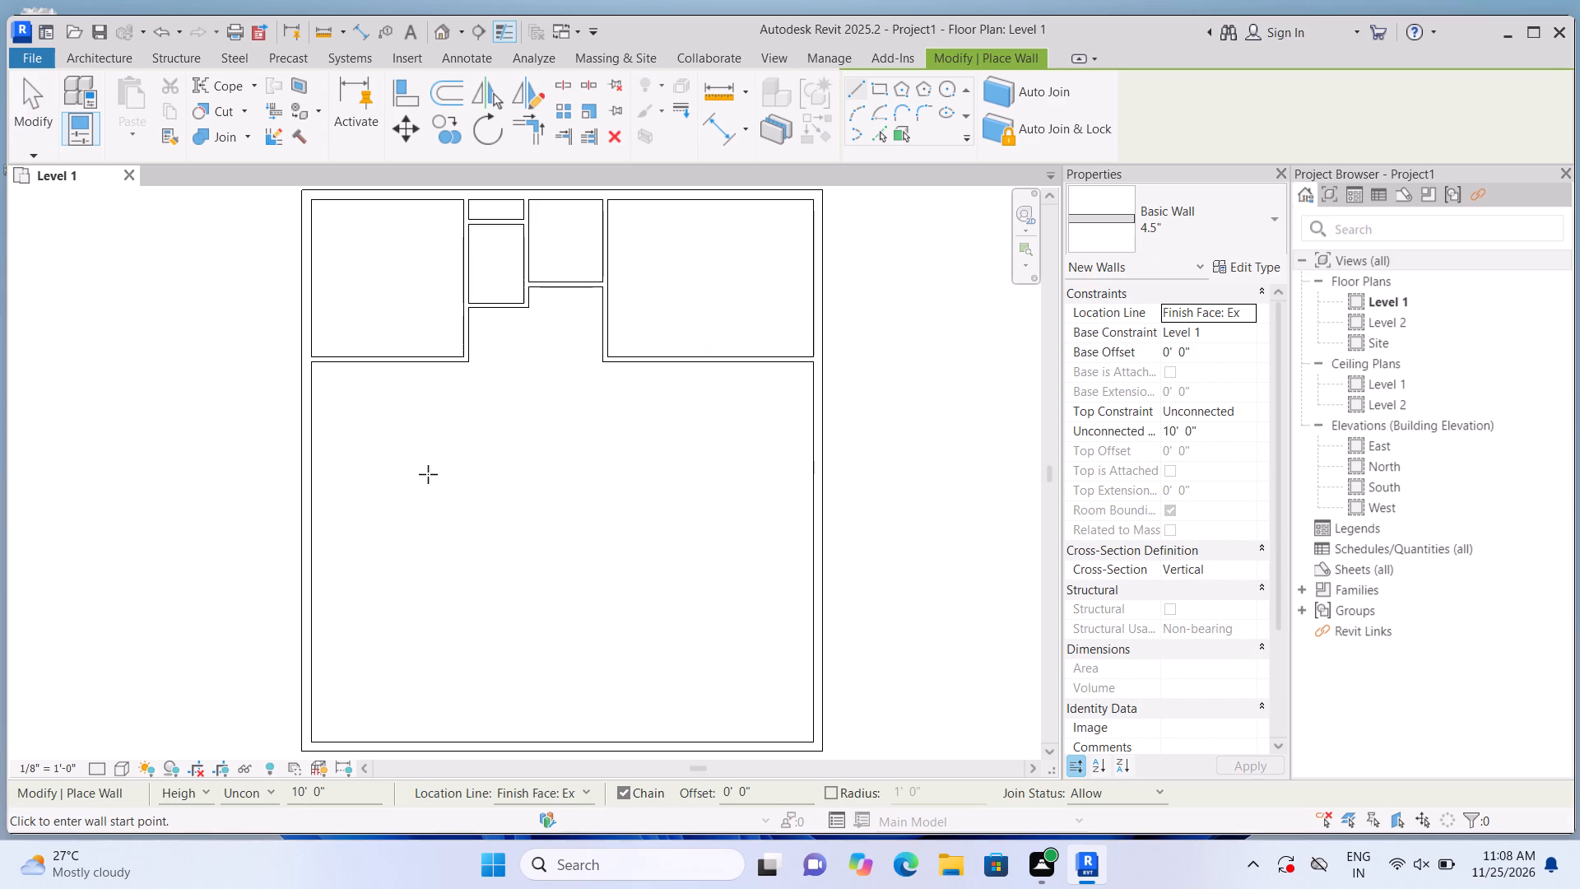
scroll(421, 467, up, 1)
scroll(398, 460, down, 1)
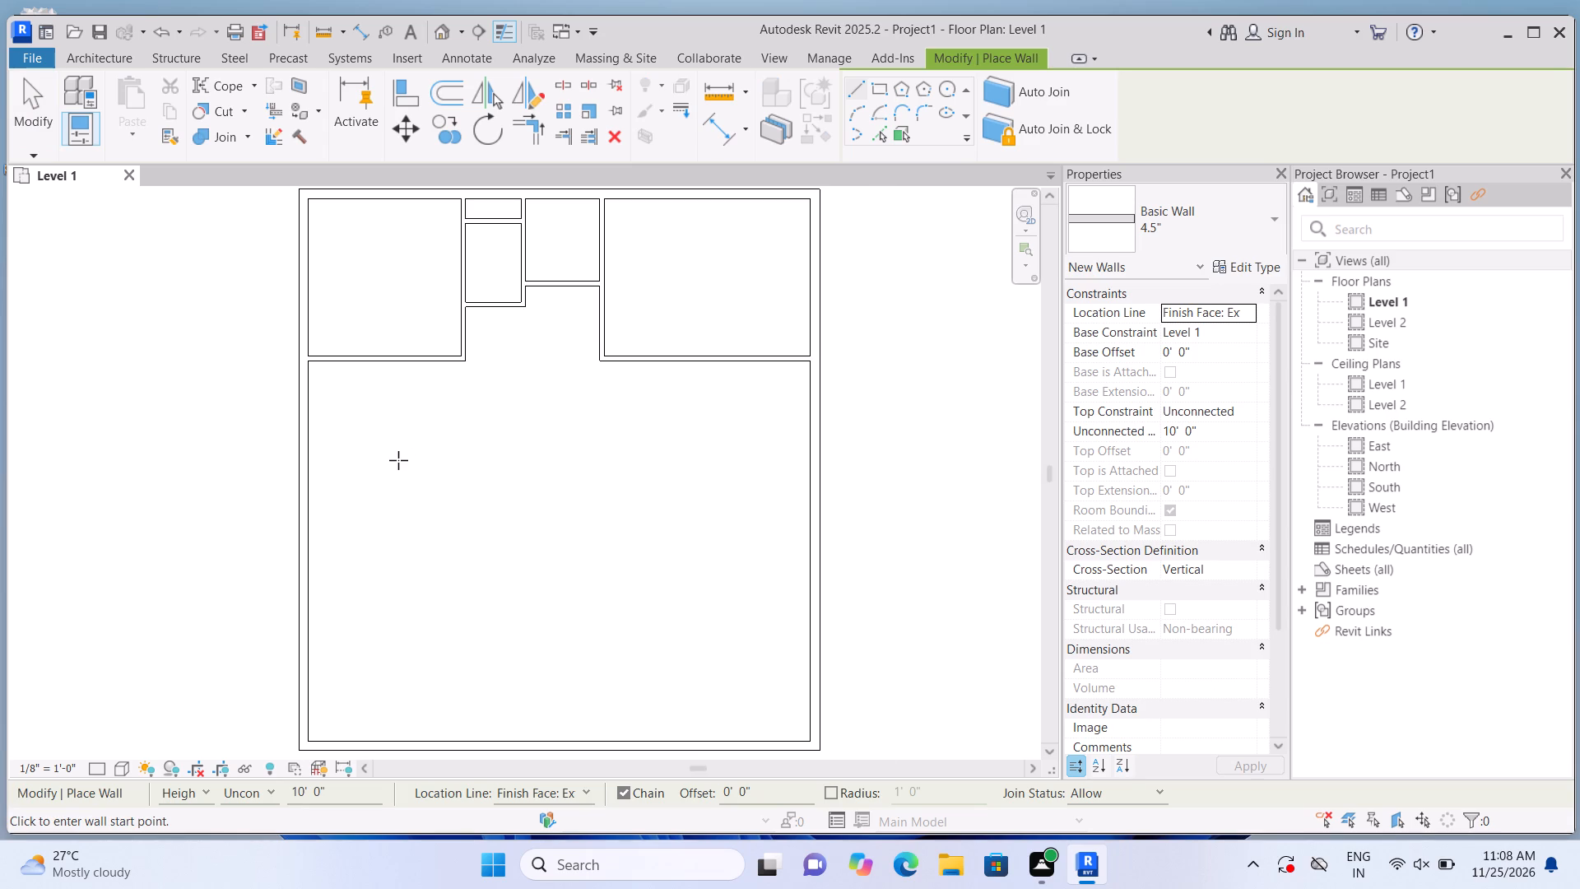
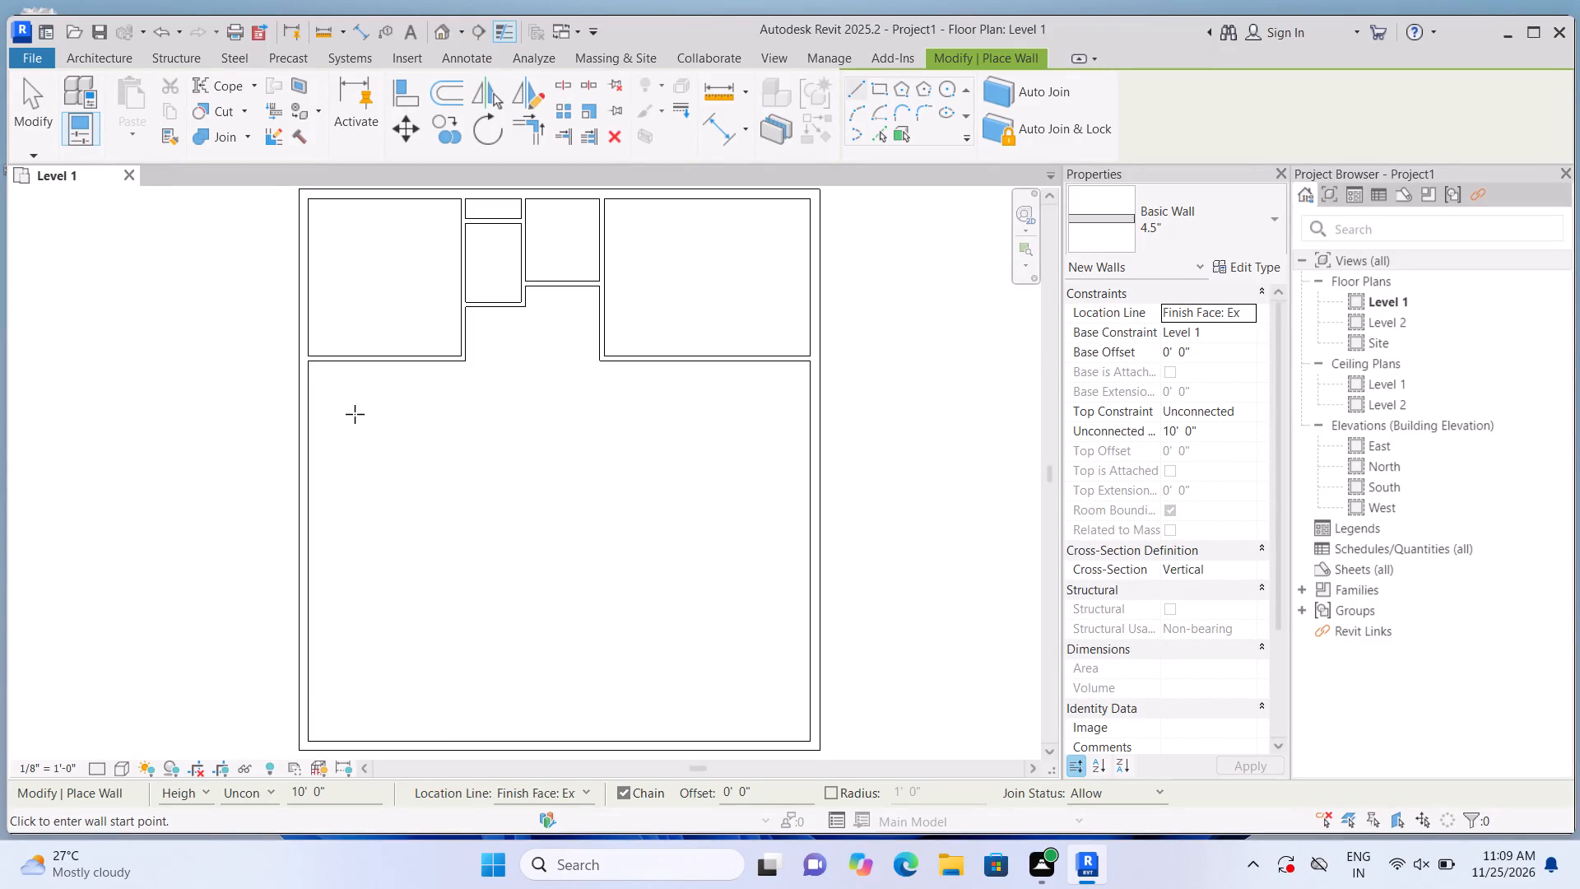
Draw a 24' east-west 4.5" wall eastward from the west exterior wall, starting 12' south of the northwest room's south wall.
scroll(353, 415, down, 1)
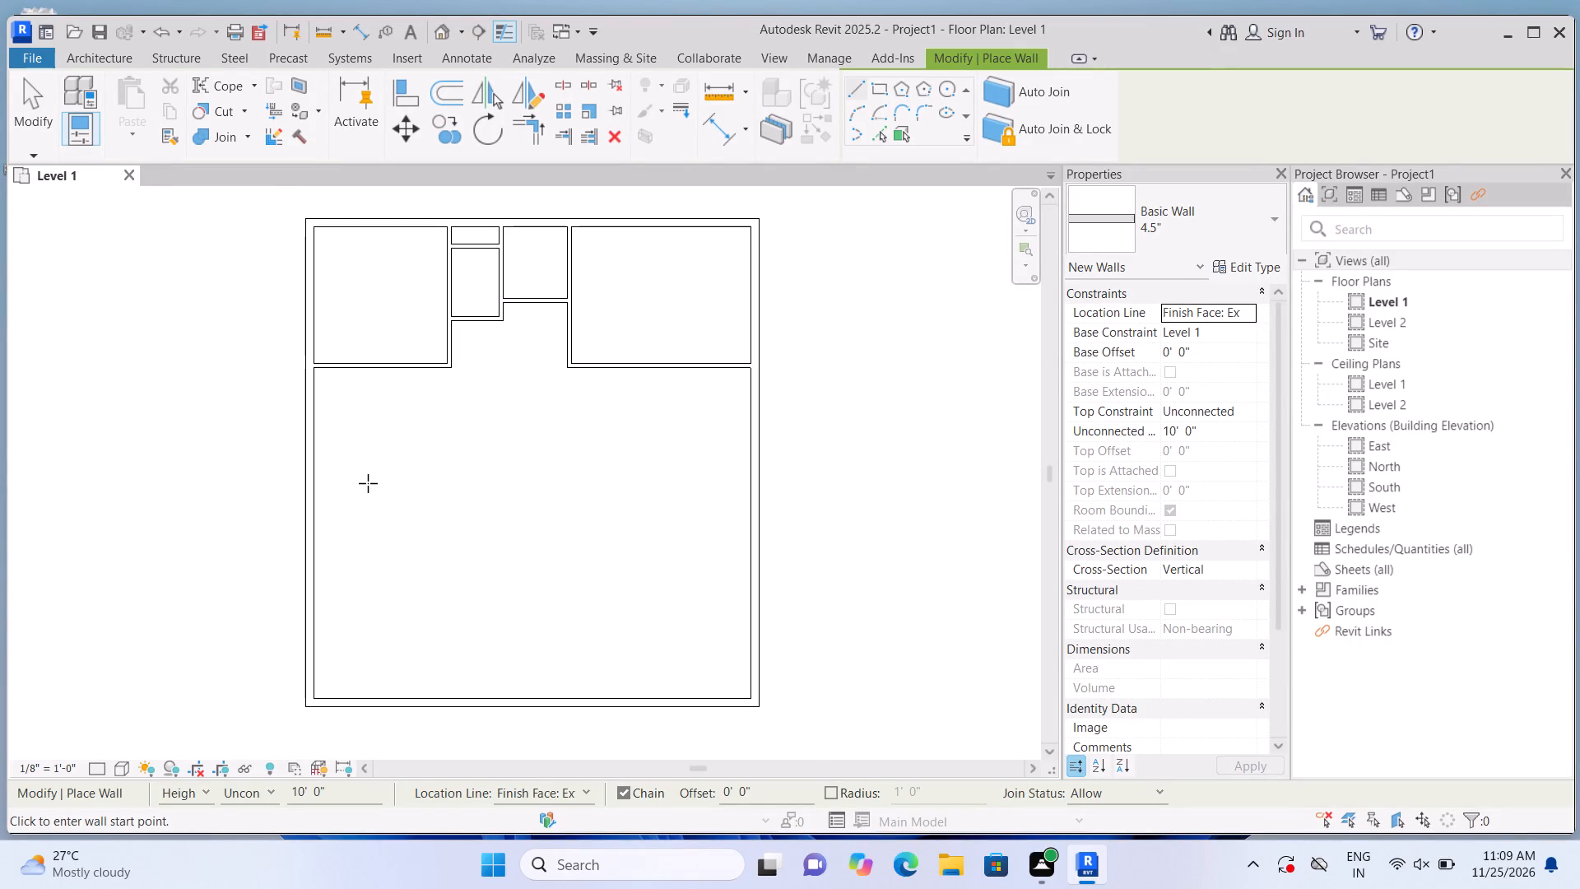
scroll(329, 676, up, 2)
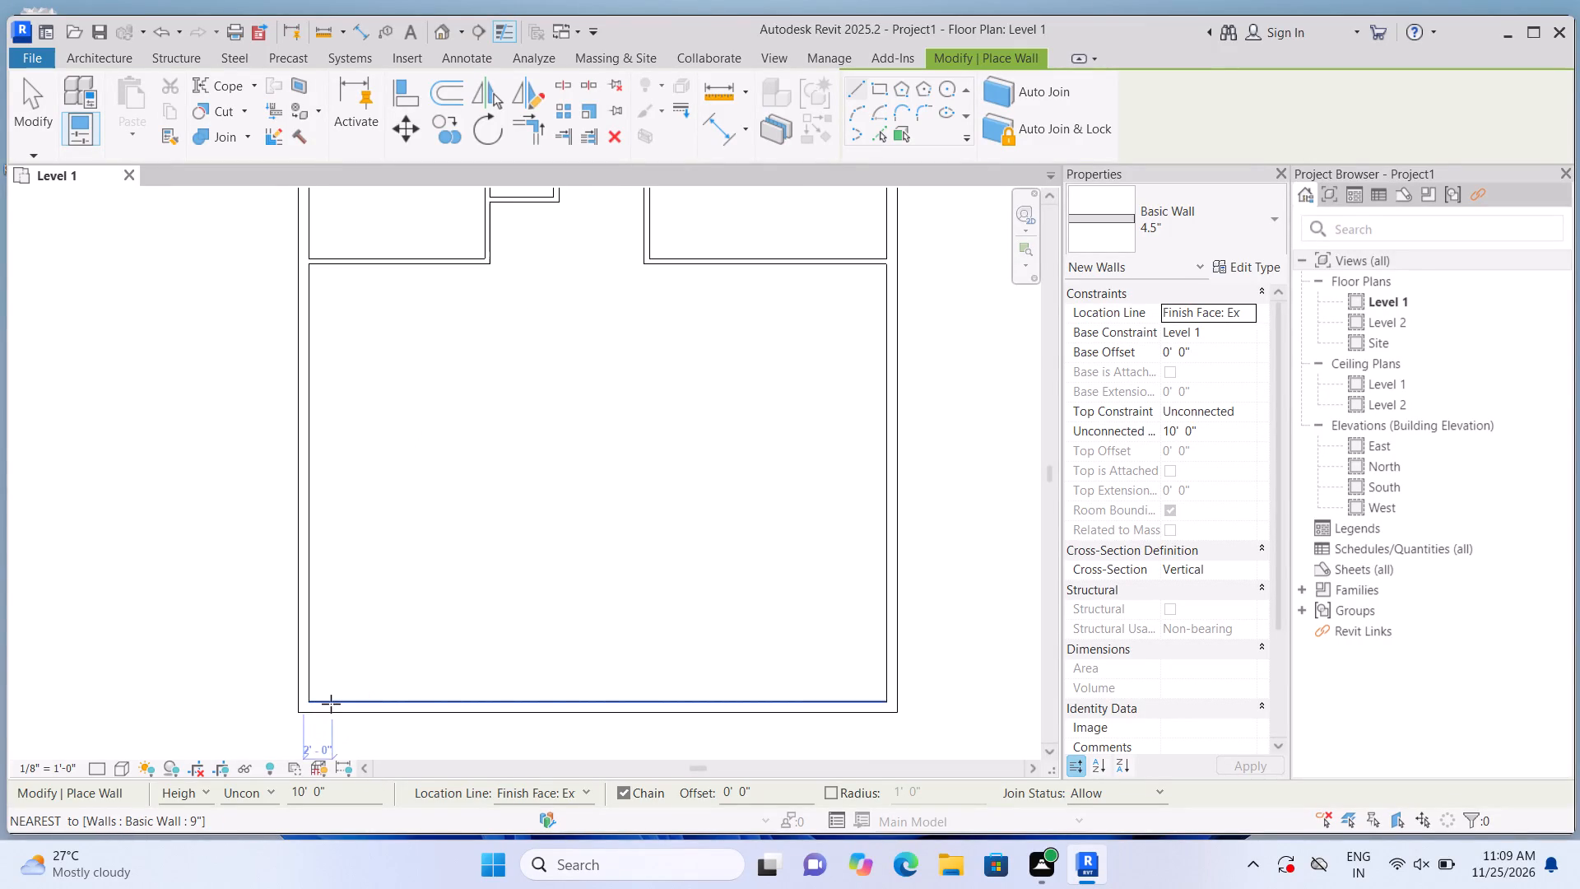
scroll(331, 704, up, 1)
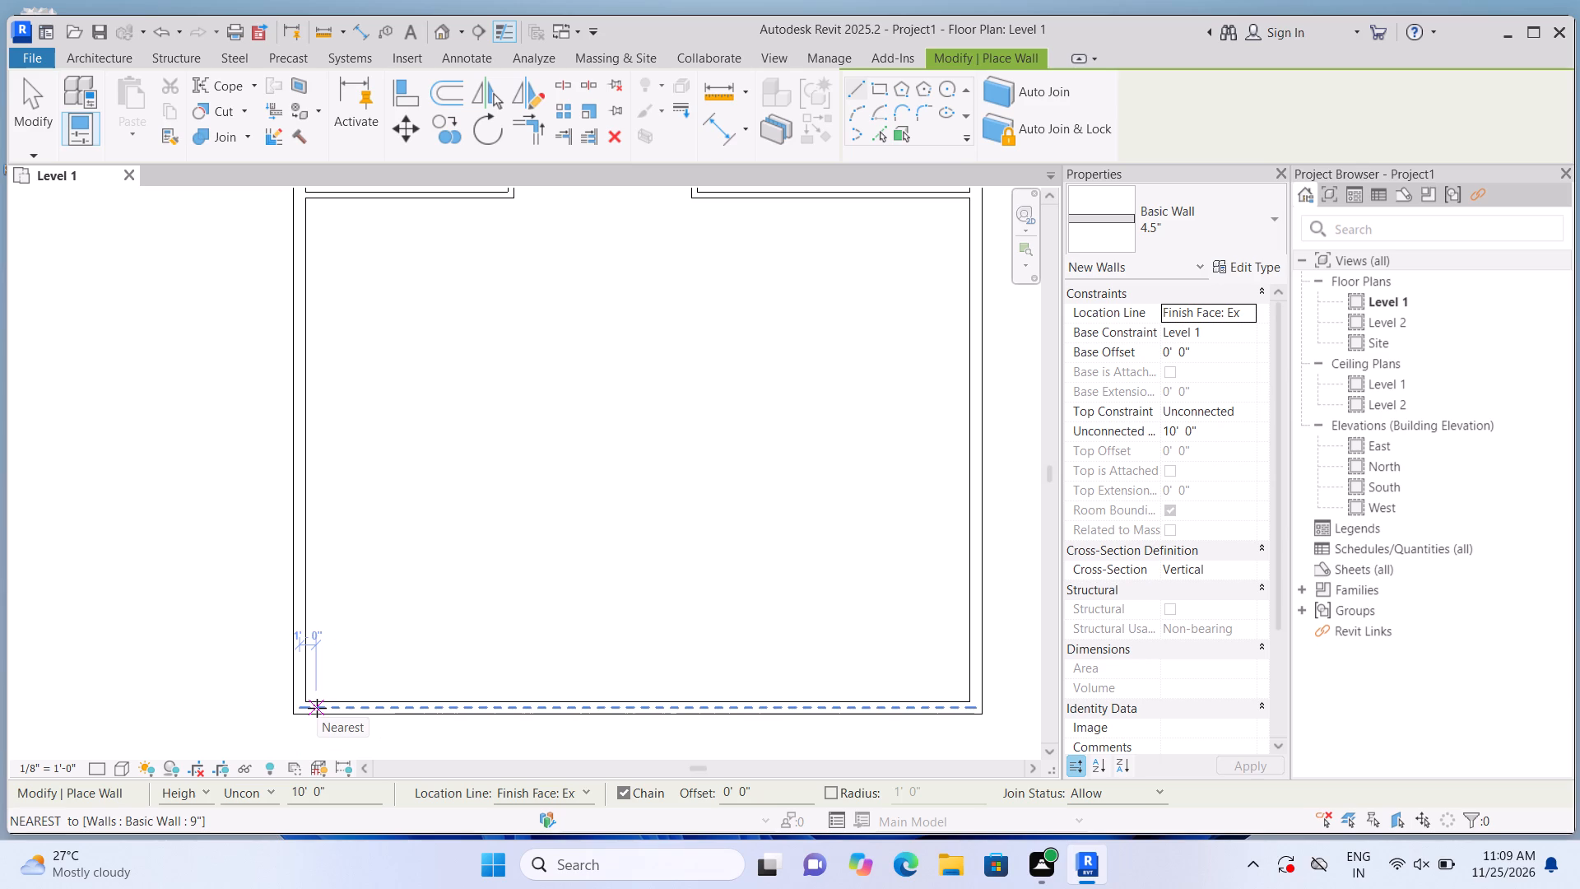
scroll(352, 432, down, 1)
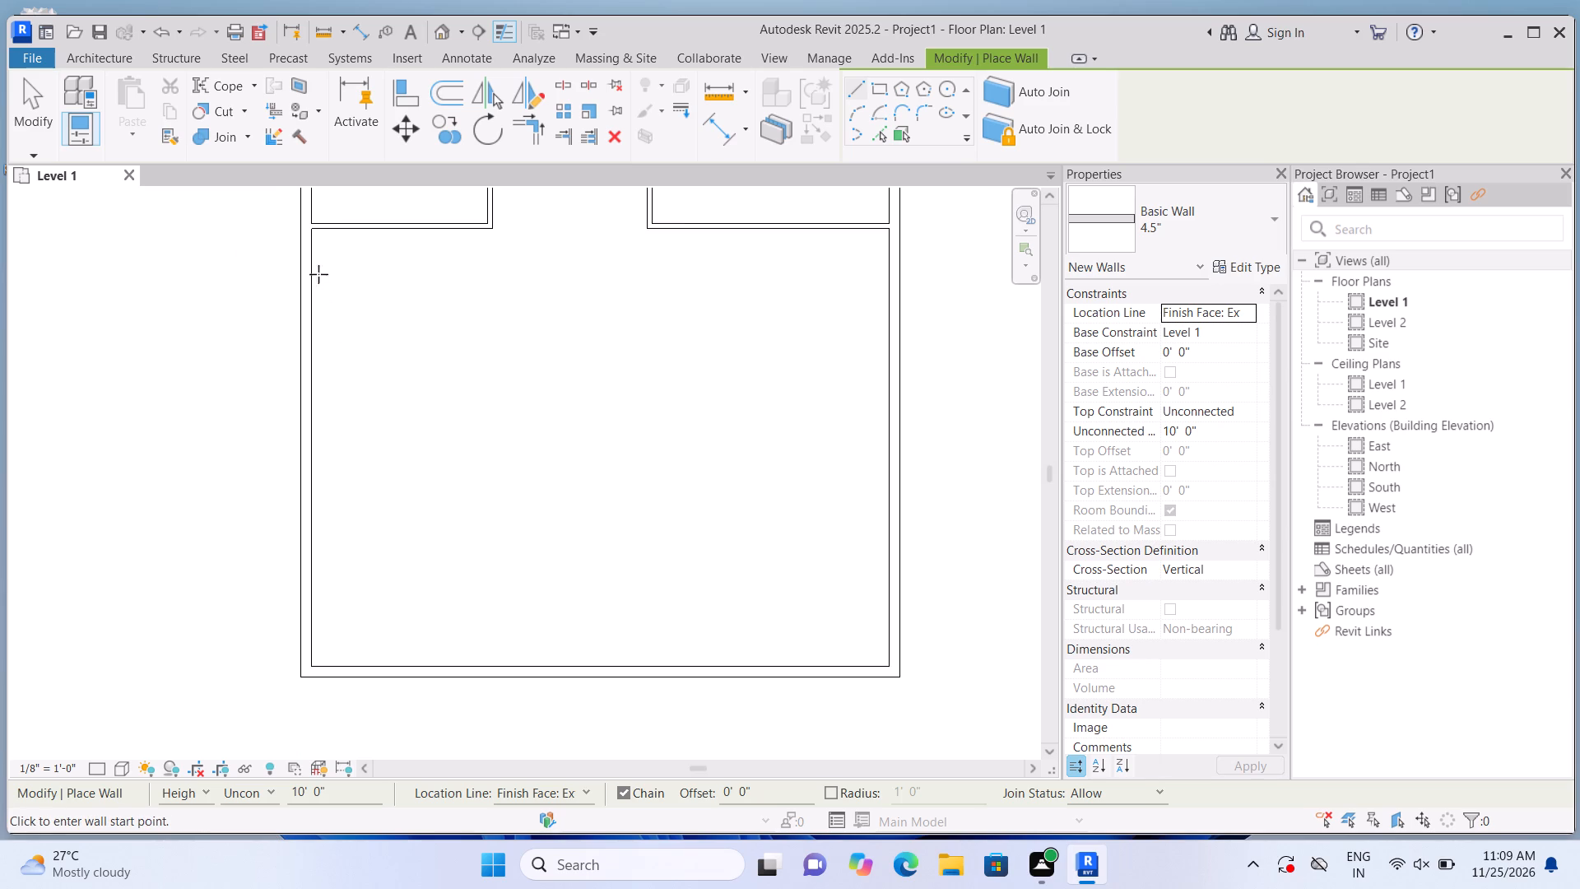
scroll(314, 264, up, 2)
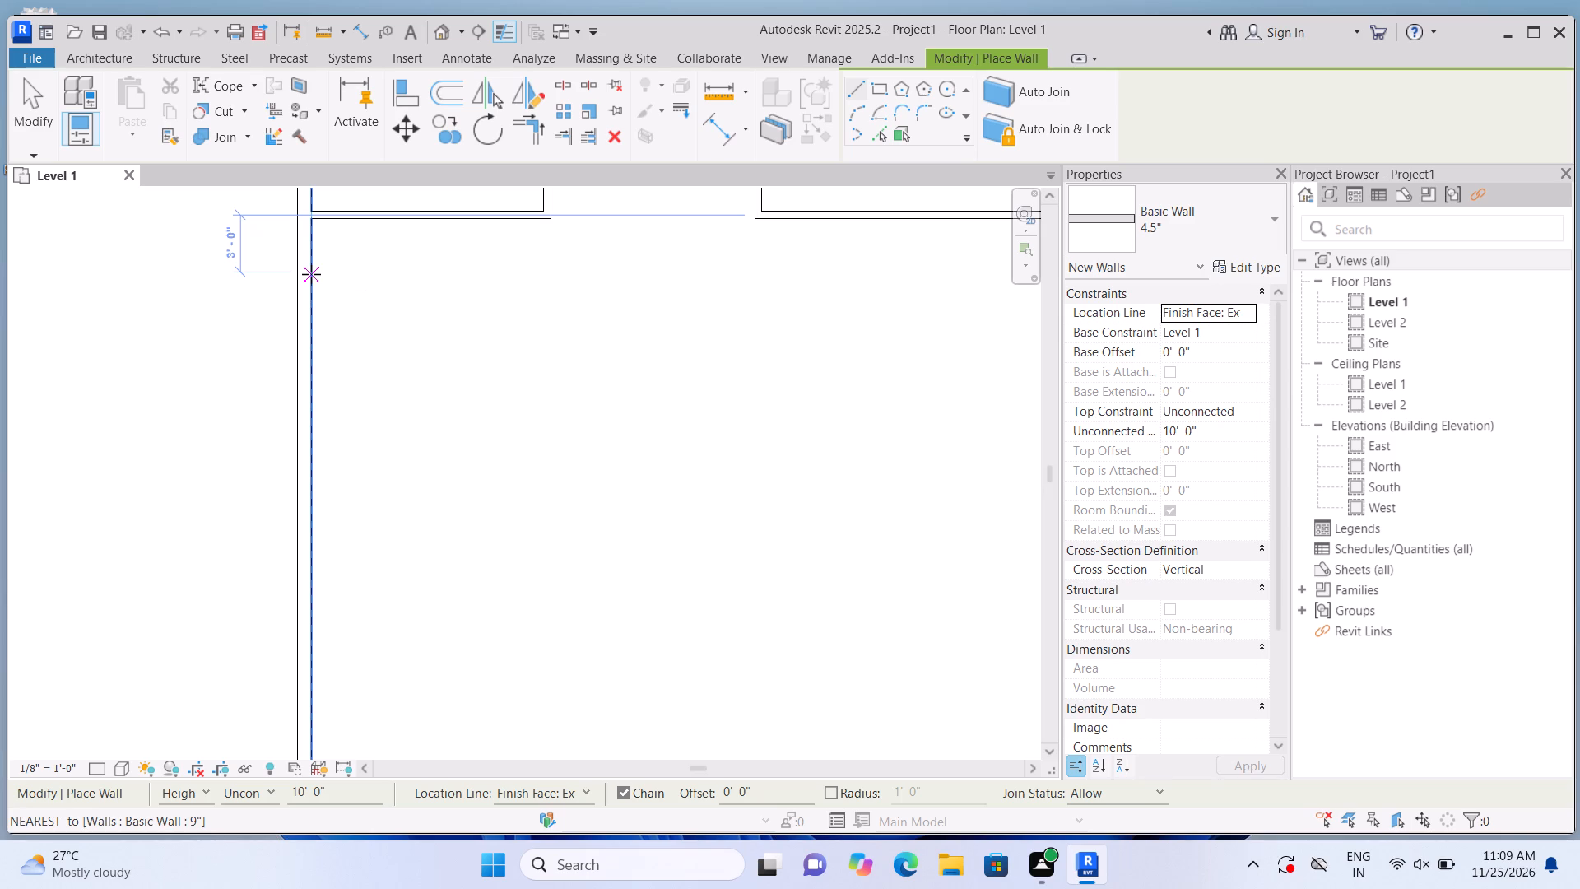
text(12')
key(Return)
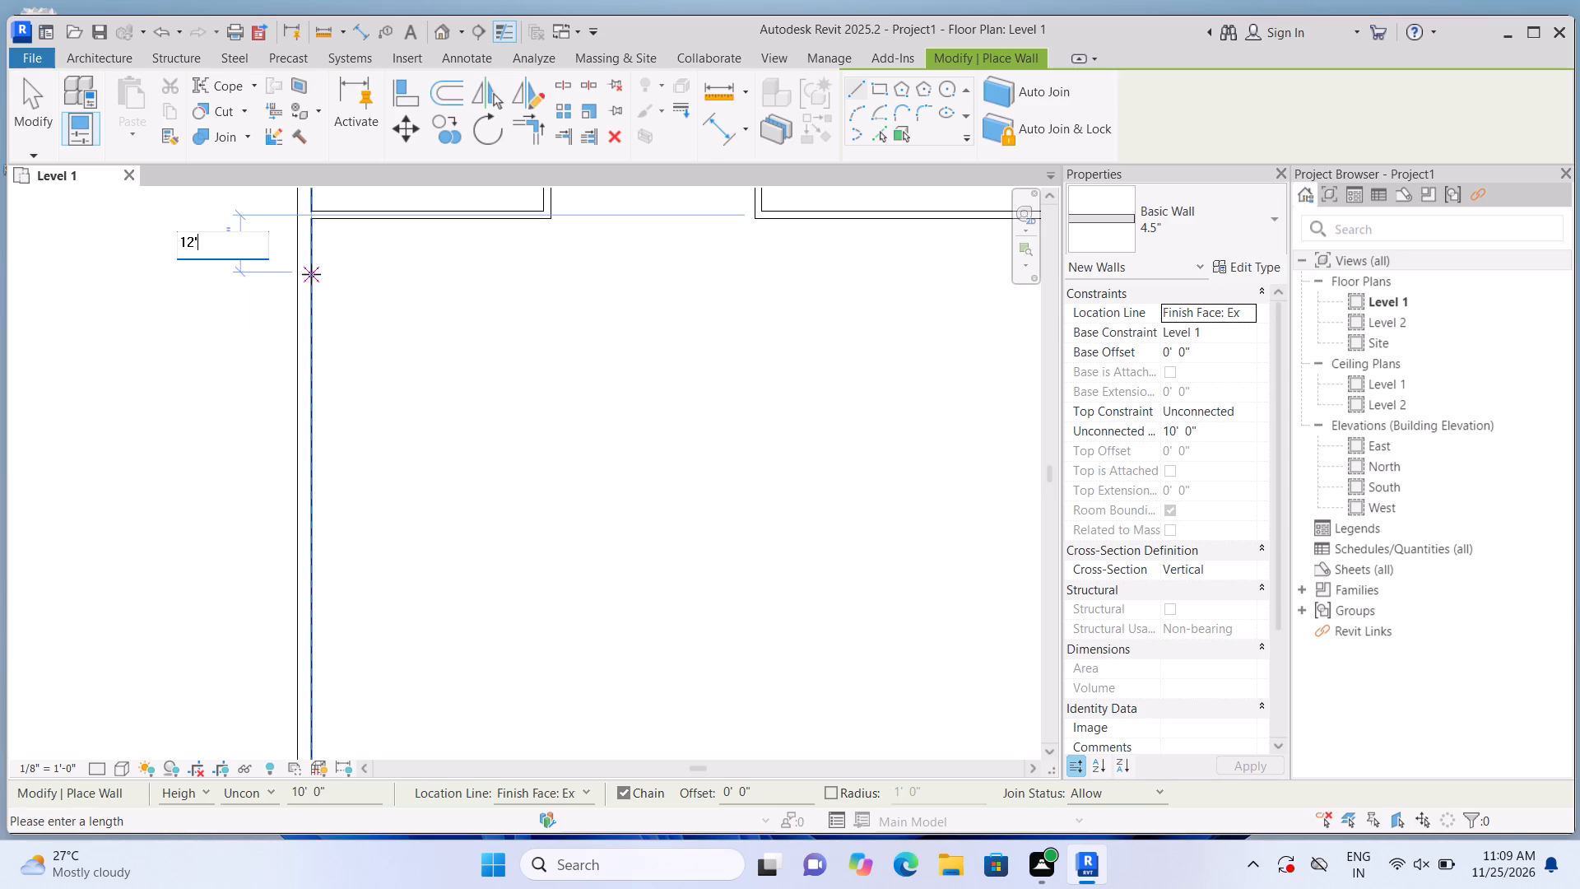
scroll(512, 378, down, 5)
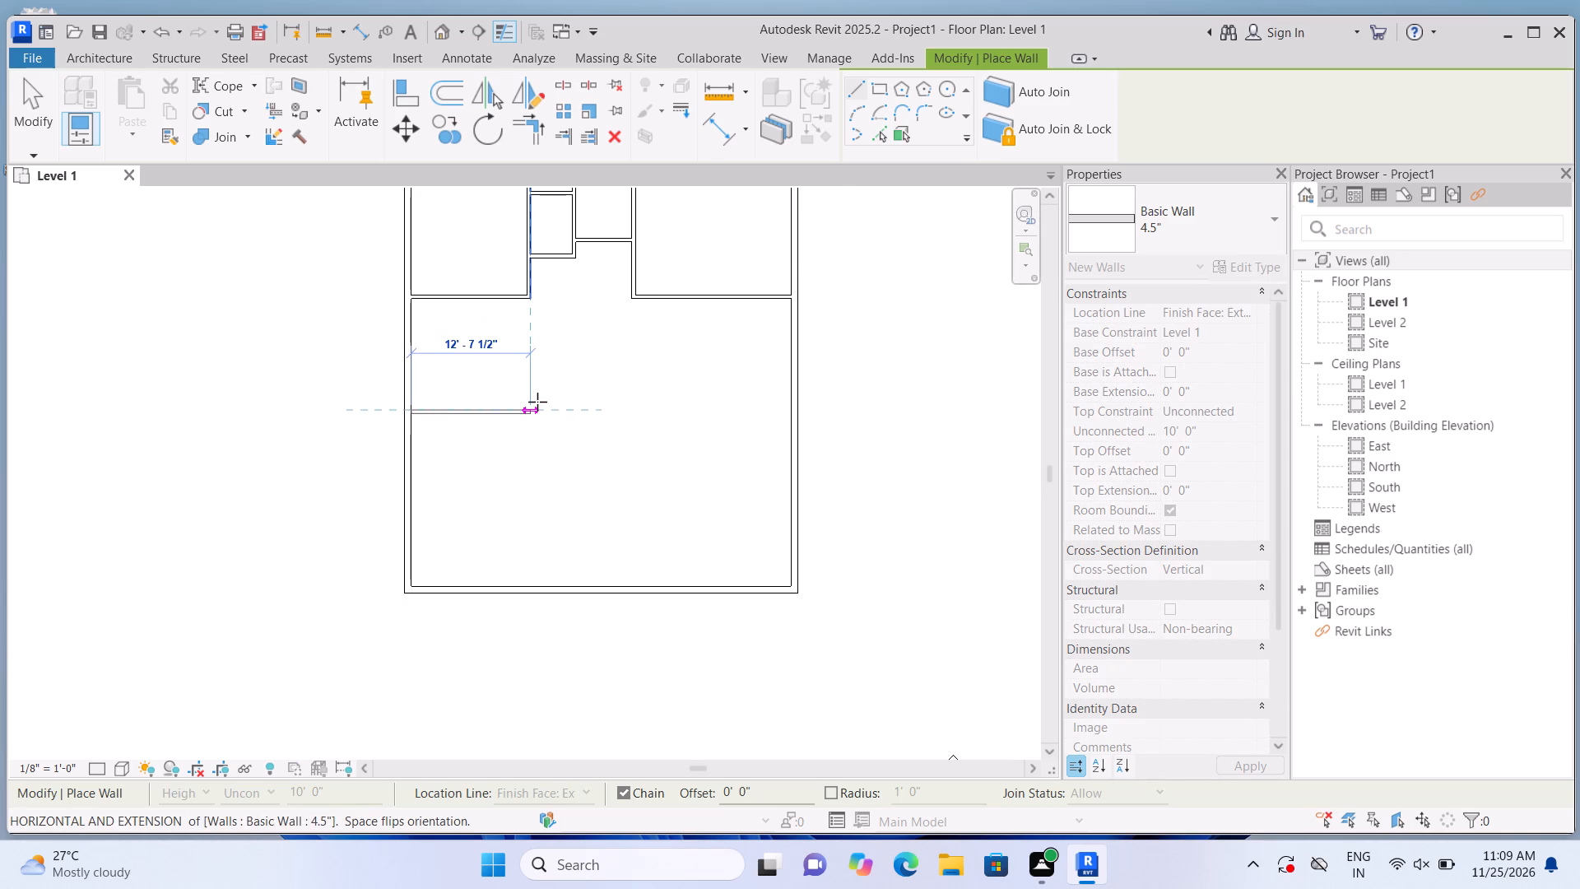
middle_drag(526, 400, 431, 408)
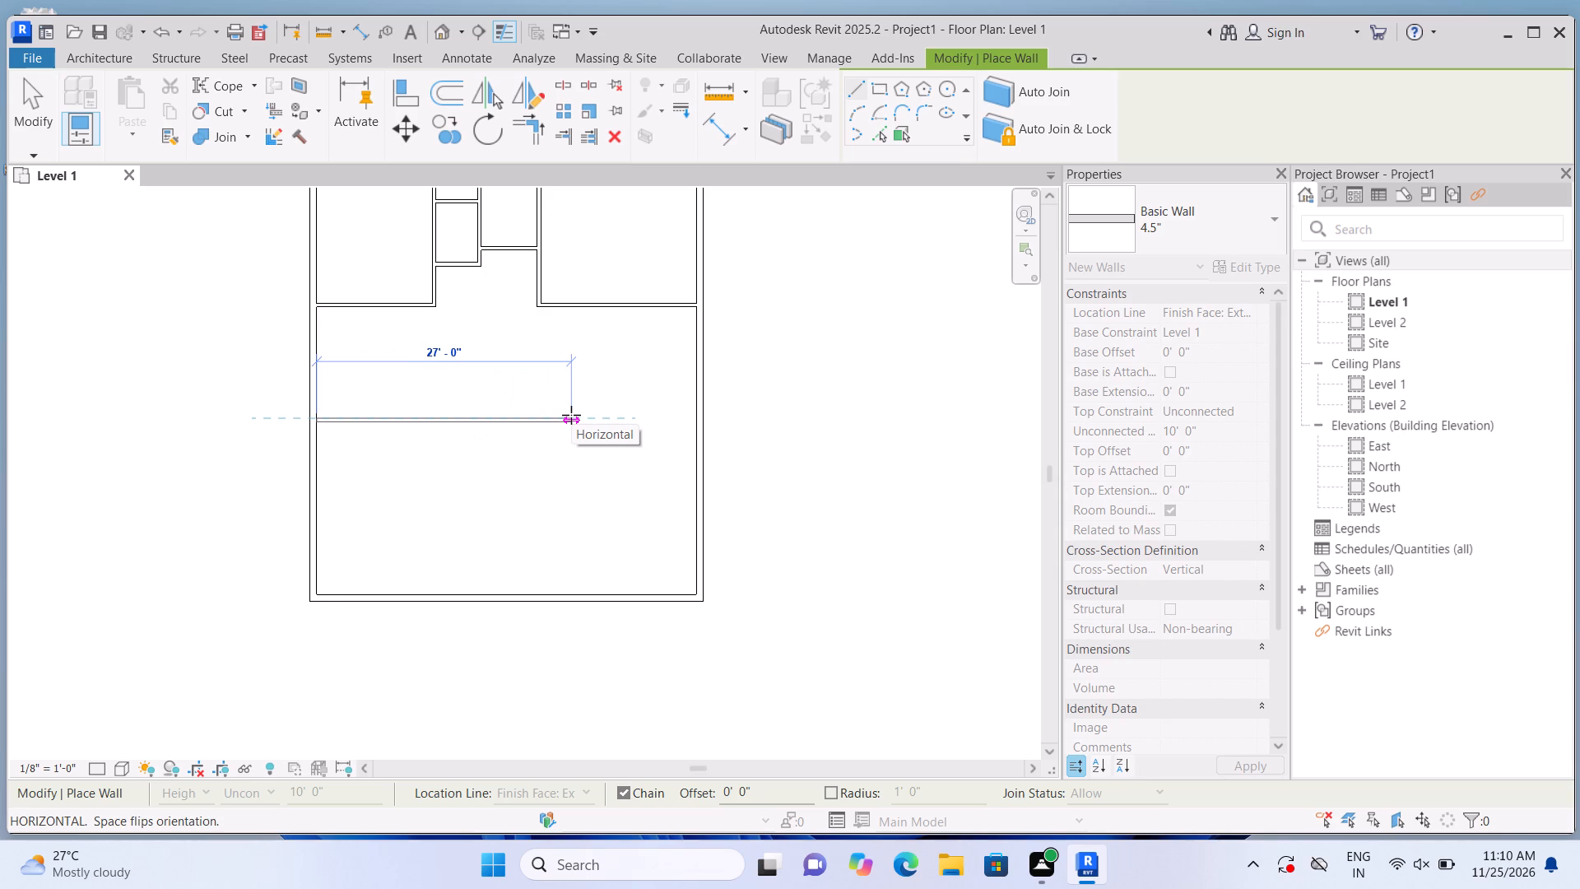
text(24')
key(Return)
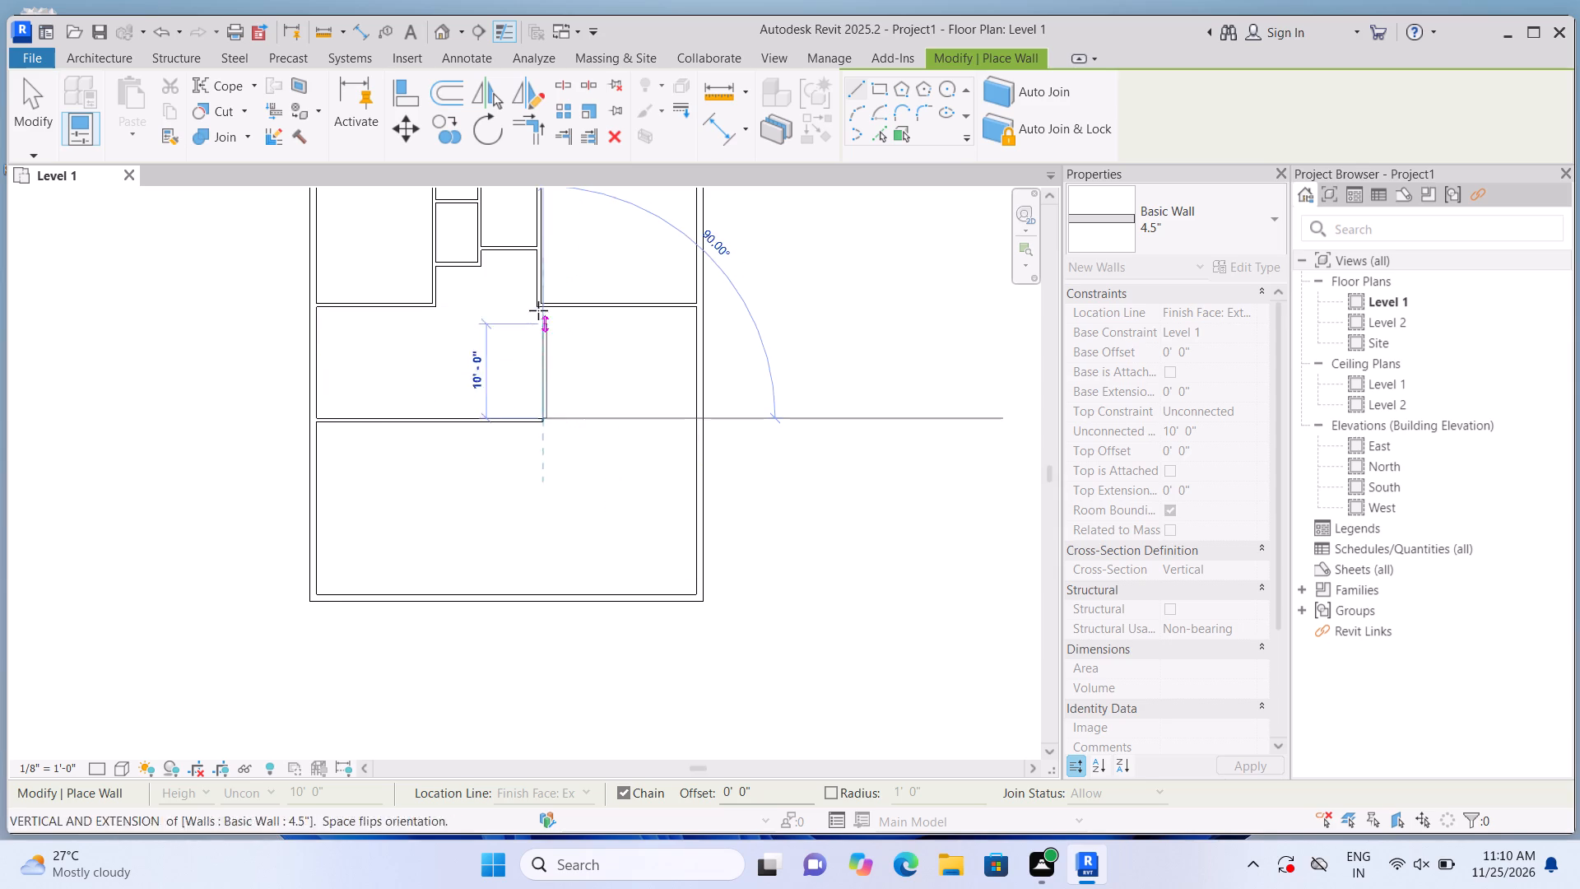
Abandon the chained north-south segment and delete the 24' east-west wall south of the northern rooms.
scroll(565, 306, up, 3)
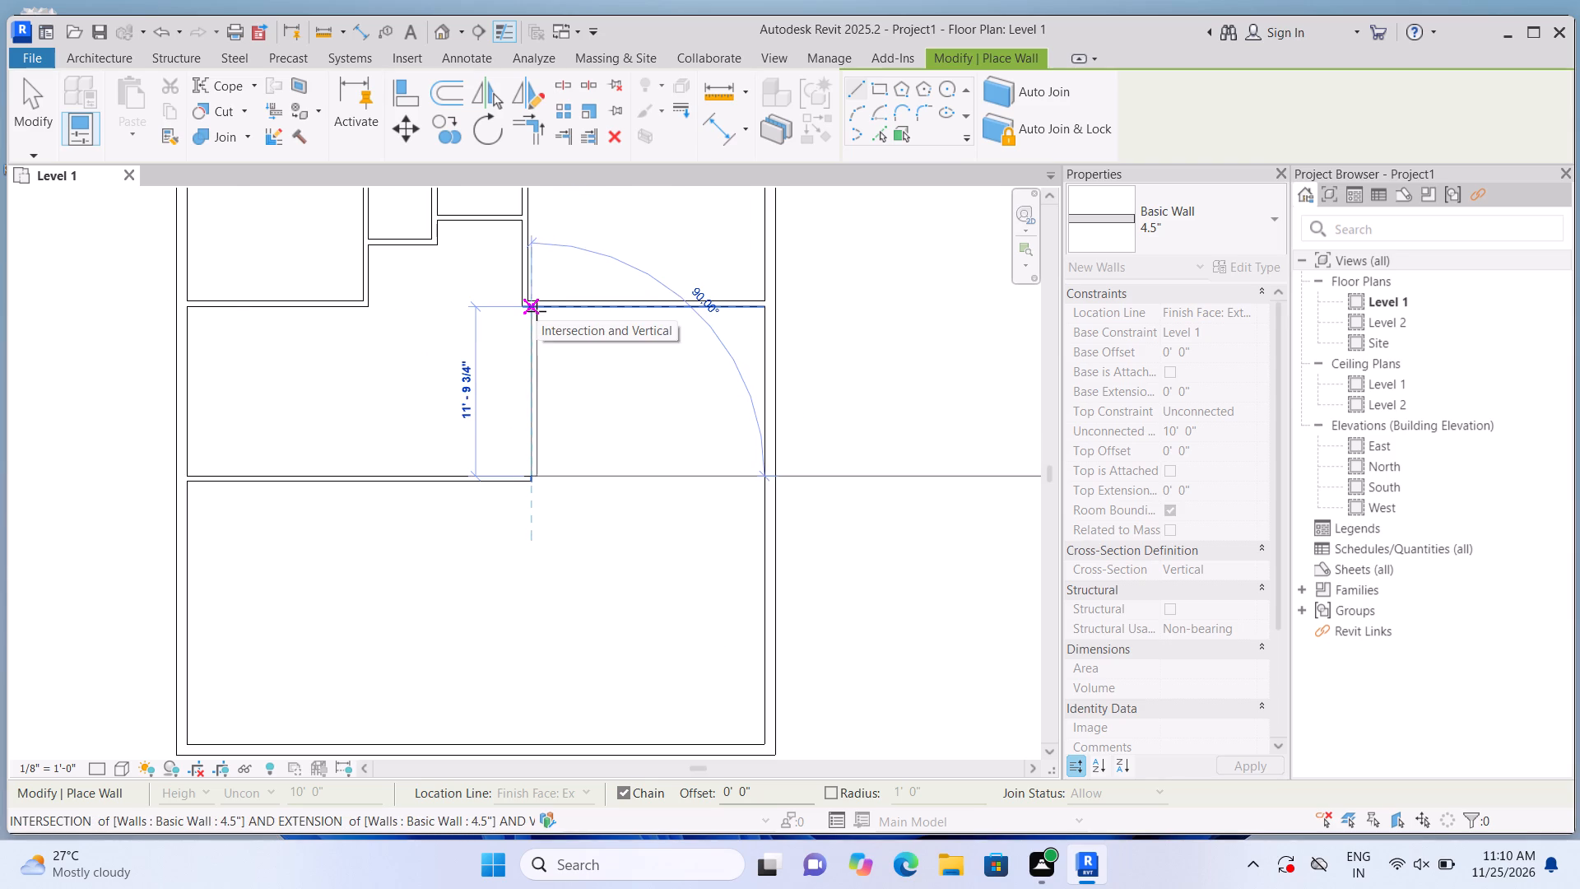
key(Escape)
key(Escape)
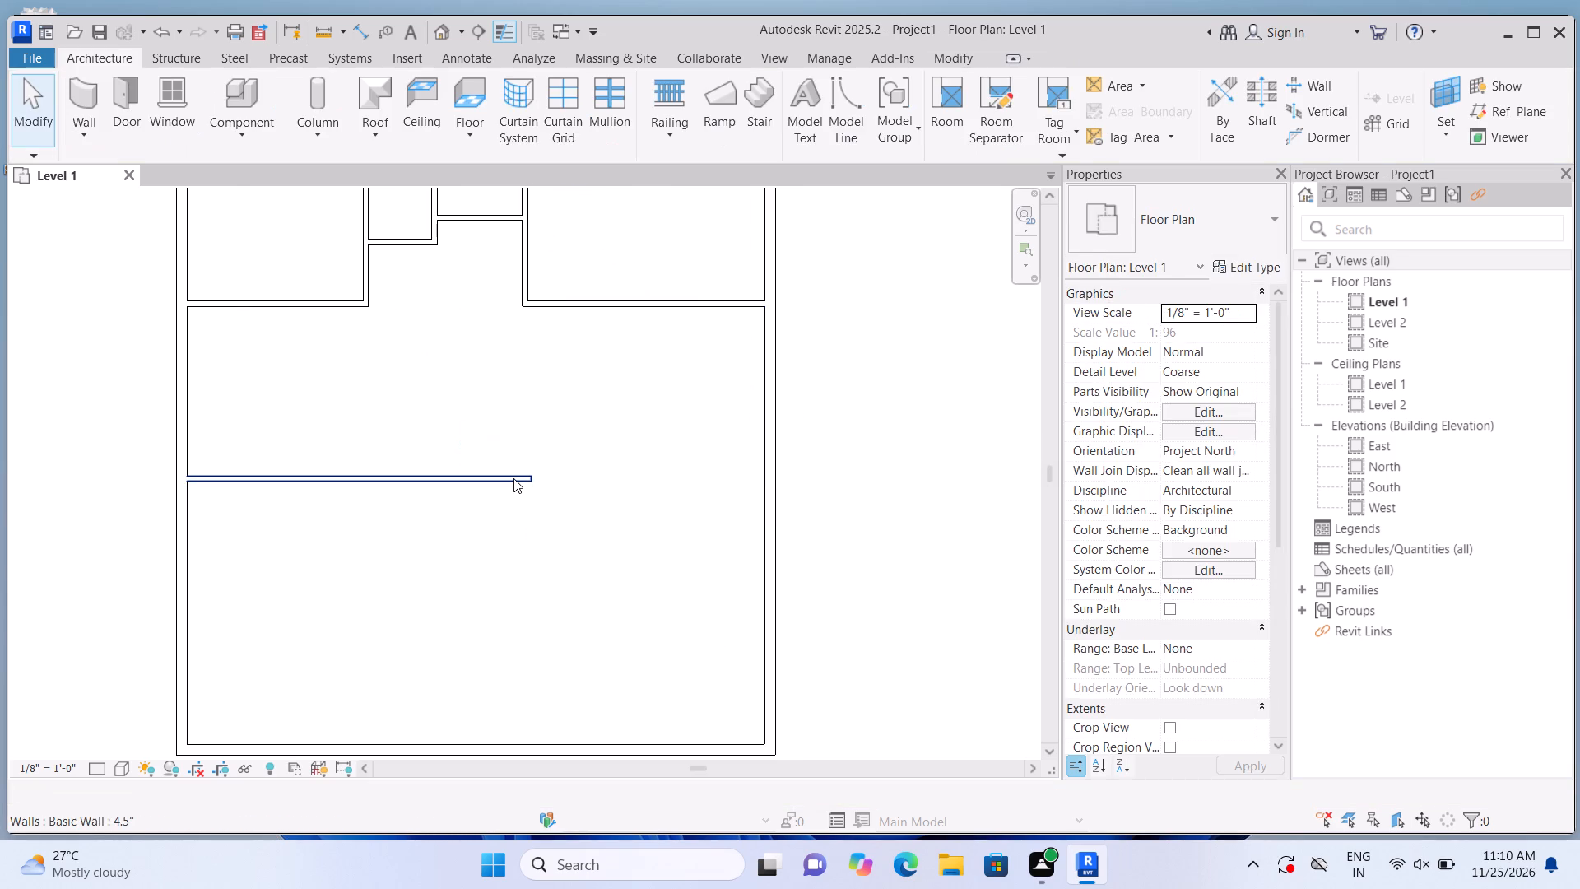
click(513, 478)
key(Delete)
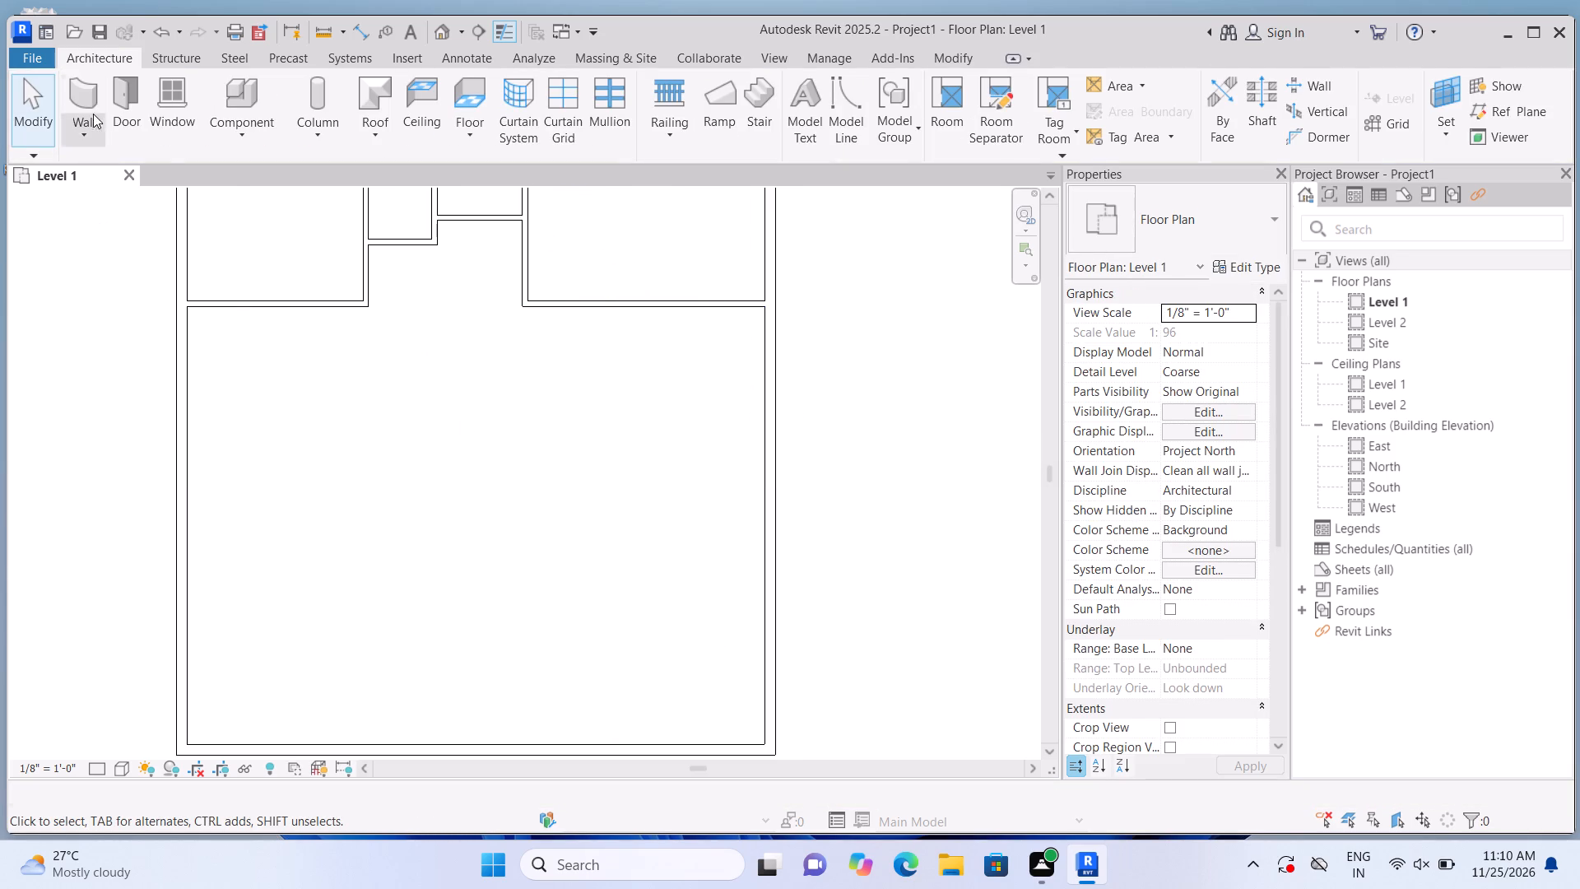
Draw a 23' 10" east-west 4.5" wall from the west exterior wall's inner face, starting 12' south of the northwest room's south wall.
click(87, 105)
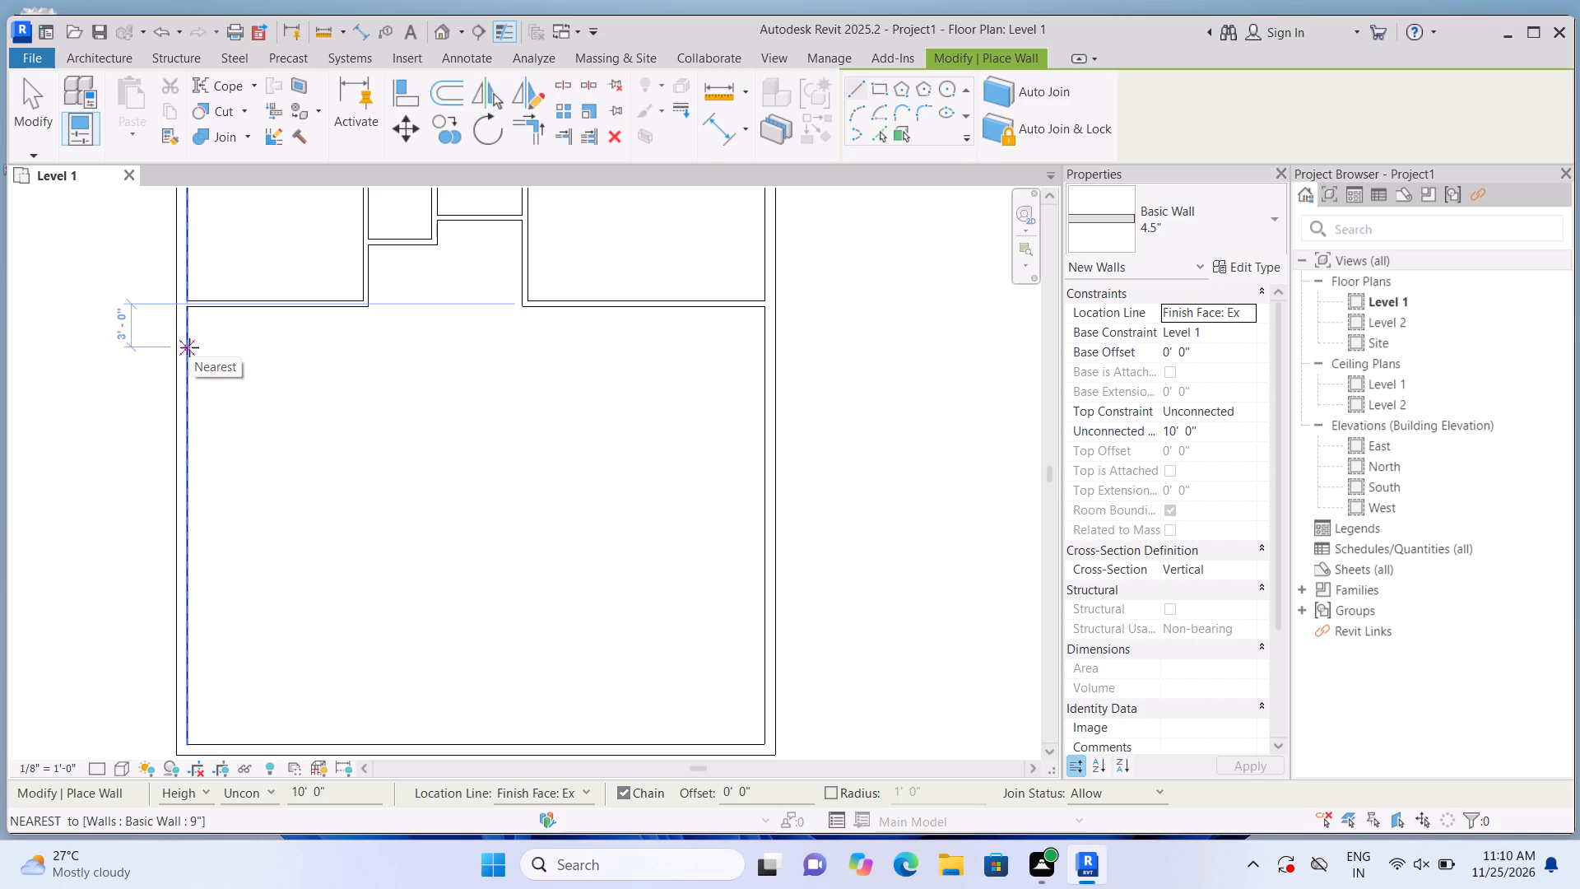
text(12')
key(Return)
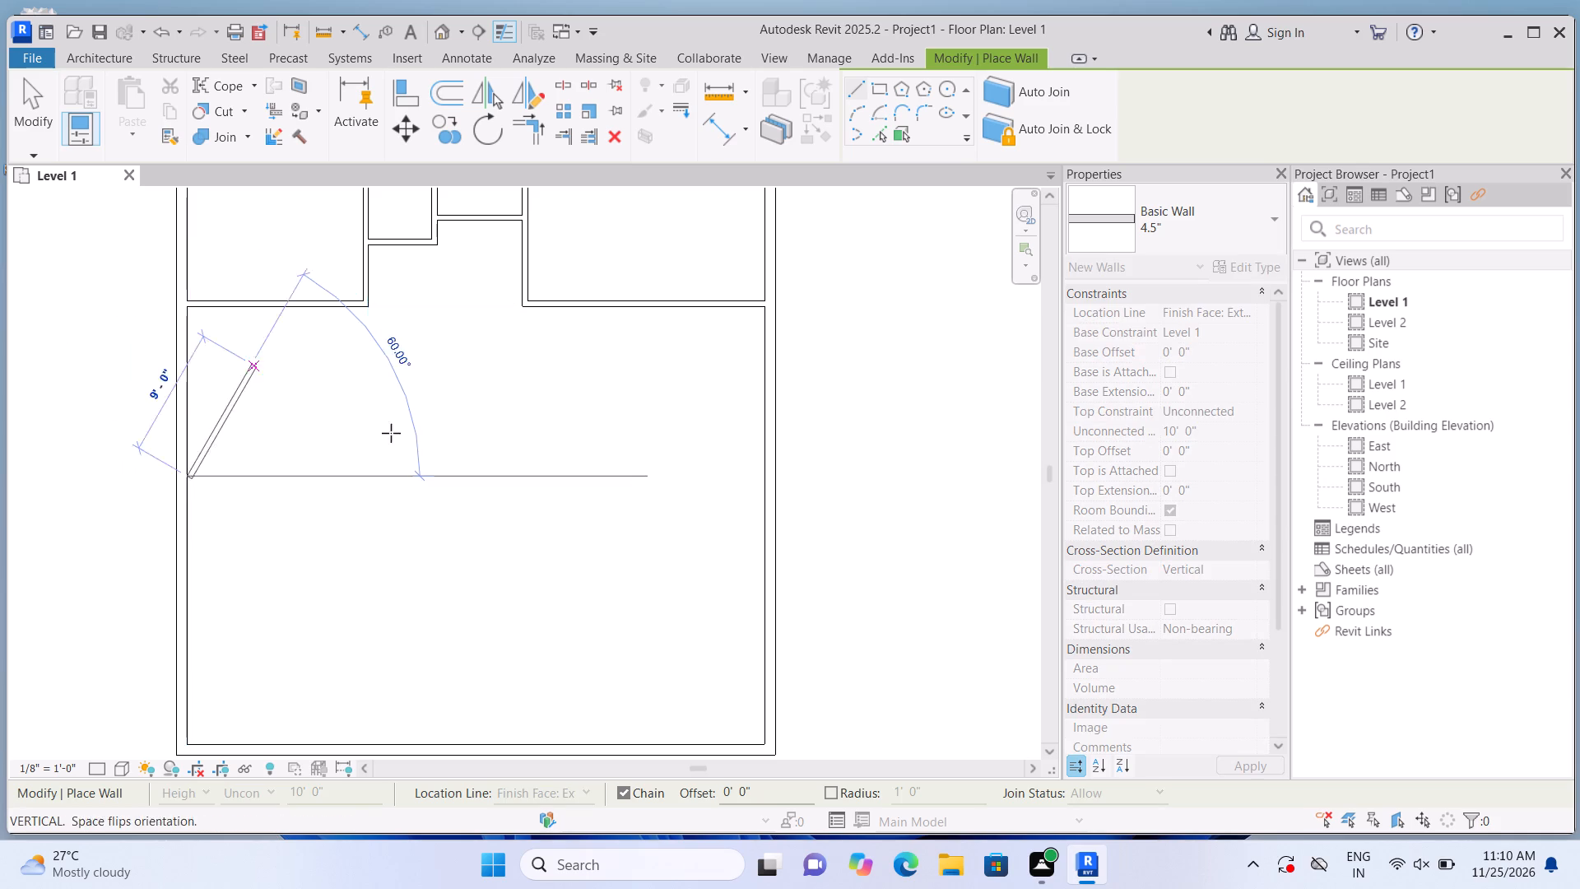
scroll(553, 476, down, 2)
scroll(555, 476, up, 3)
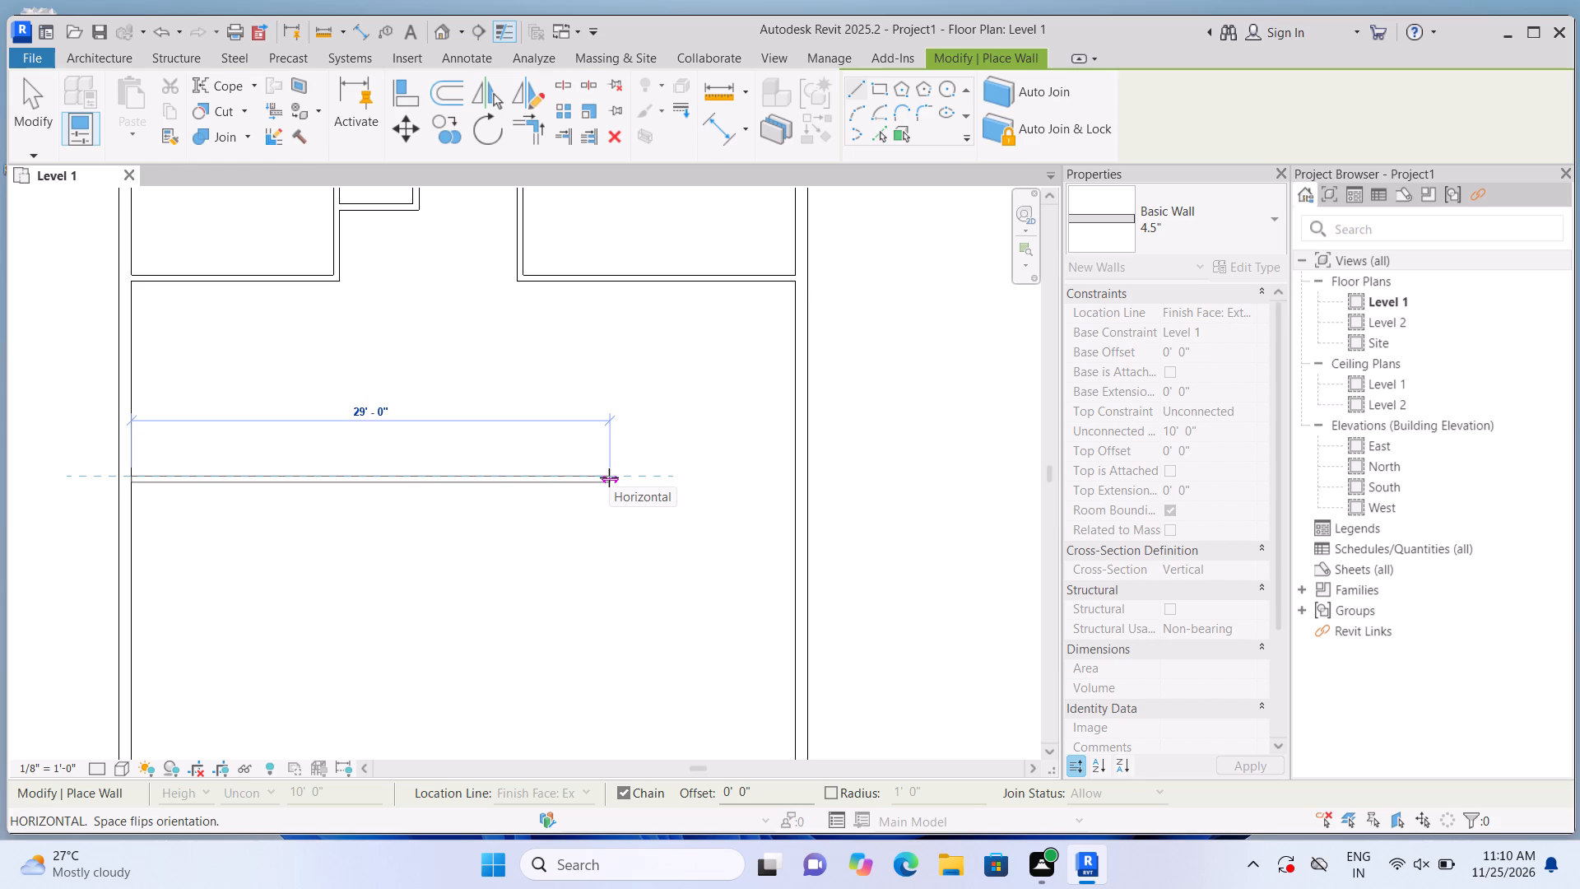
text(23')
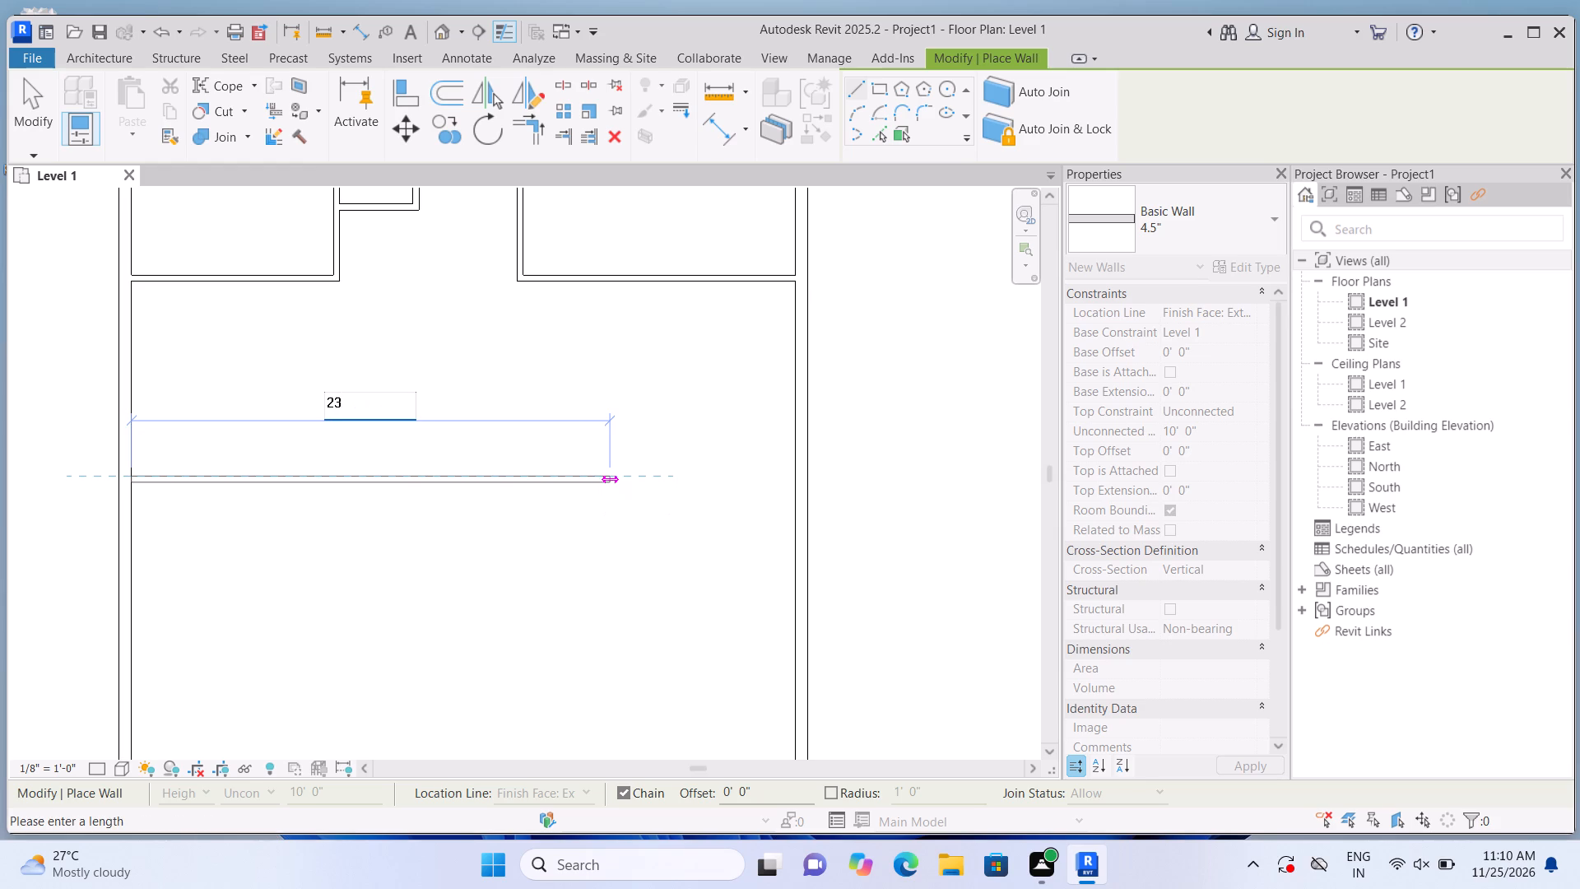
text(10")
key(Return)
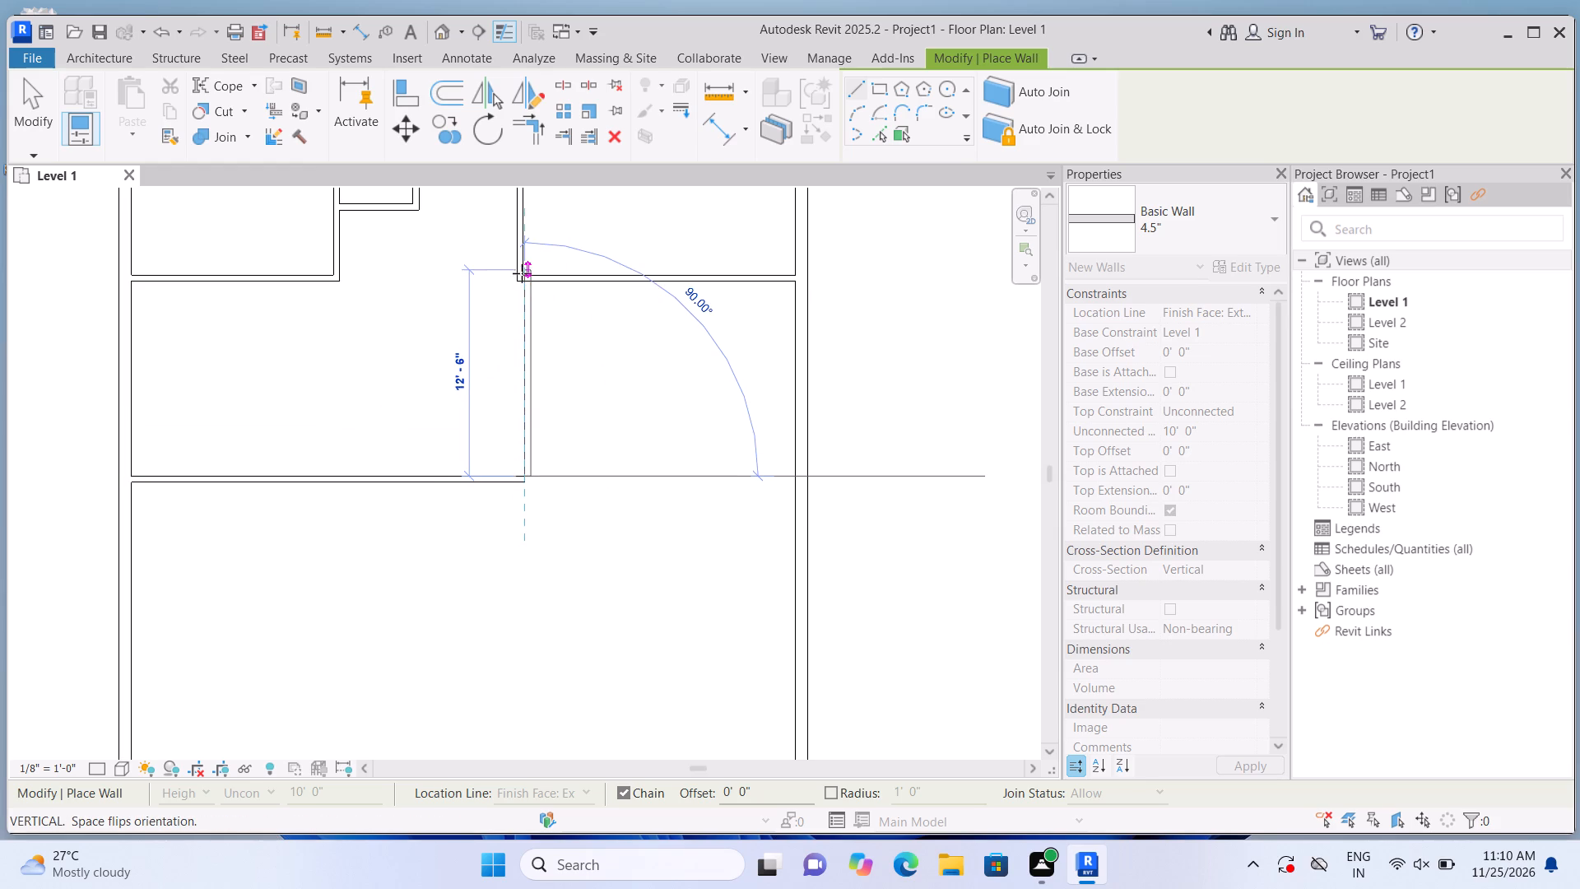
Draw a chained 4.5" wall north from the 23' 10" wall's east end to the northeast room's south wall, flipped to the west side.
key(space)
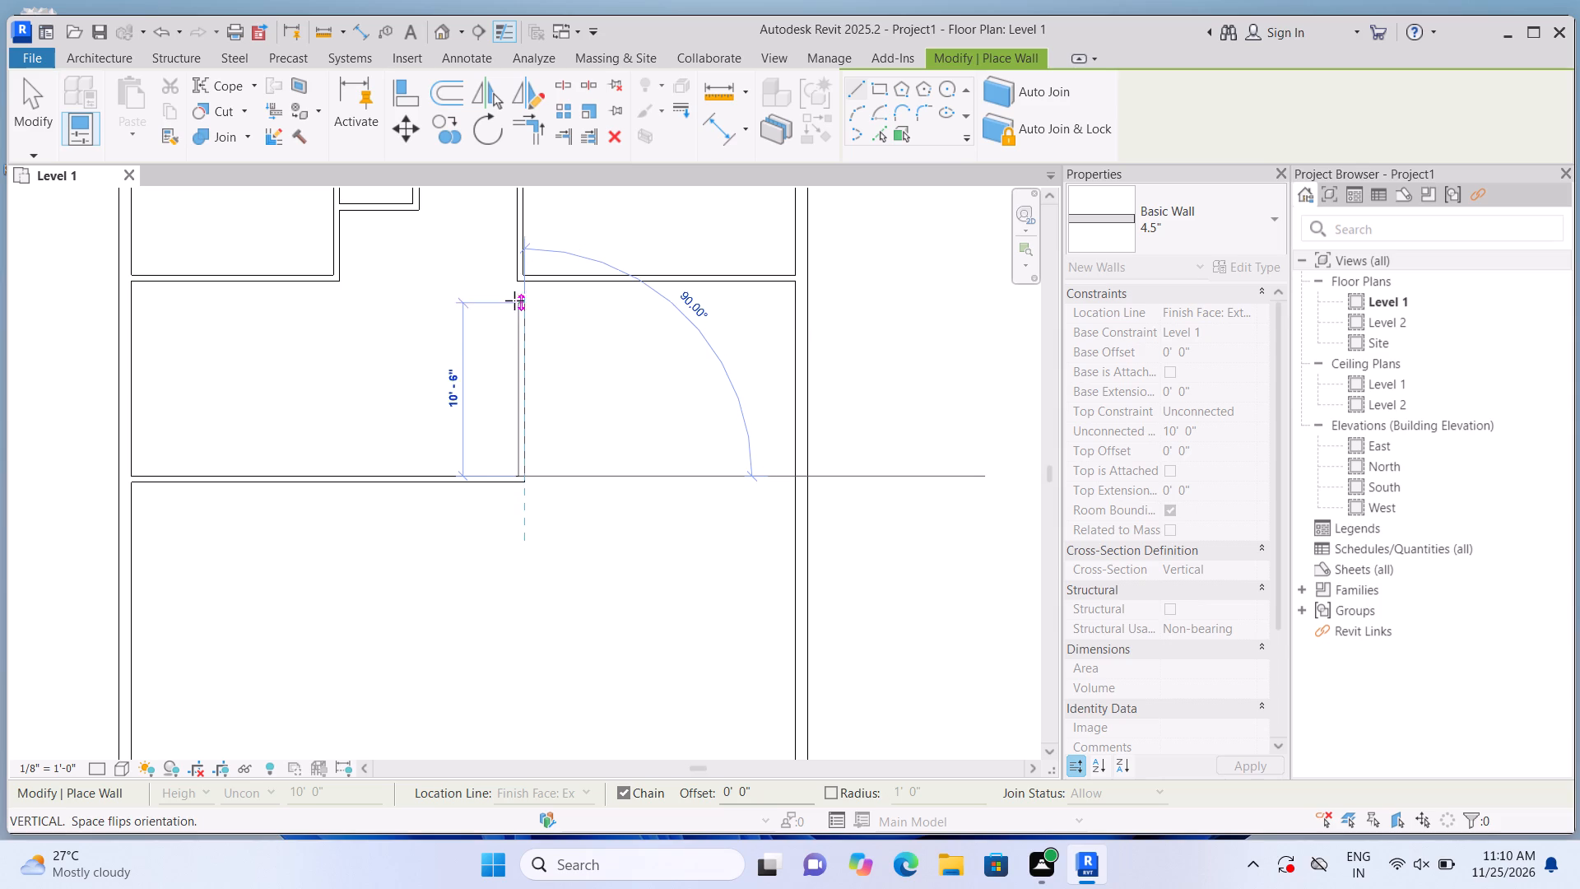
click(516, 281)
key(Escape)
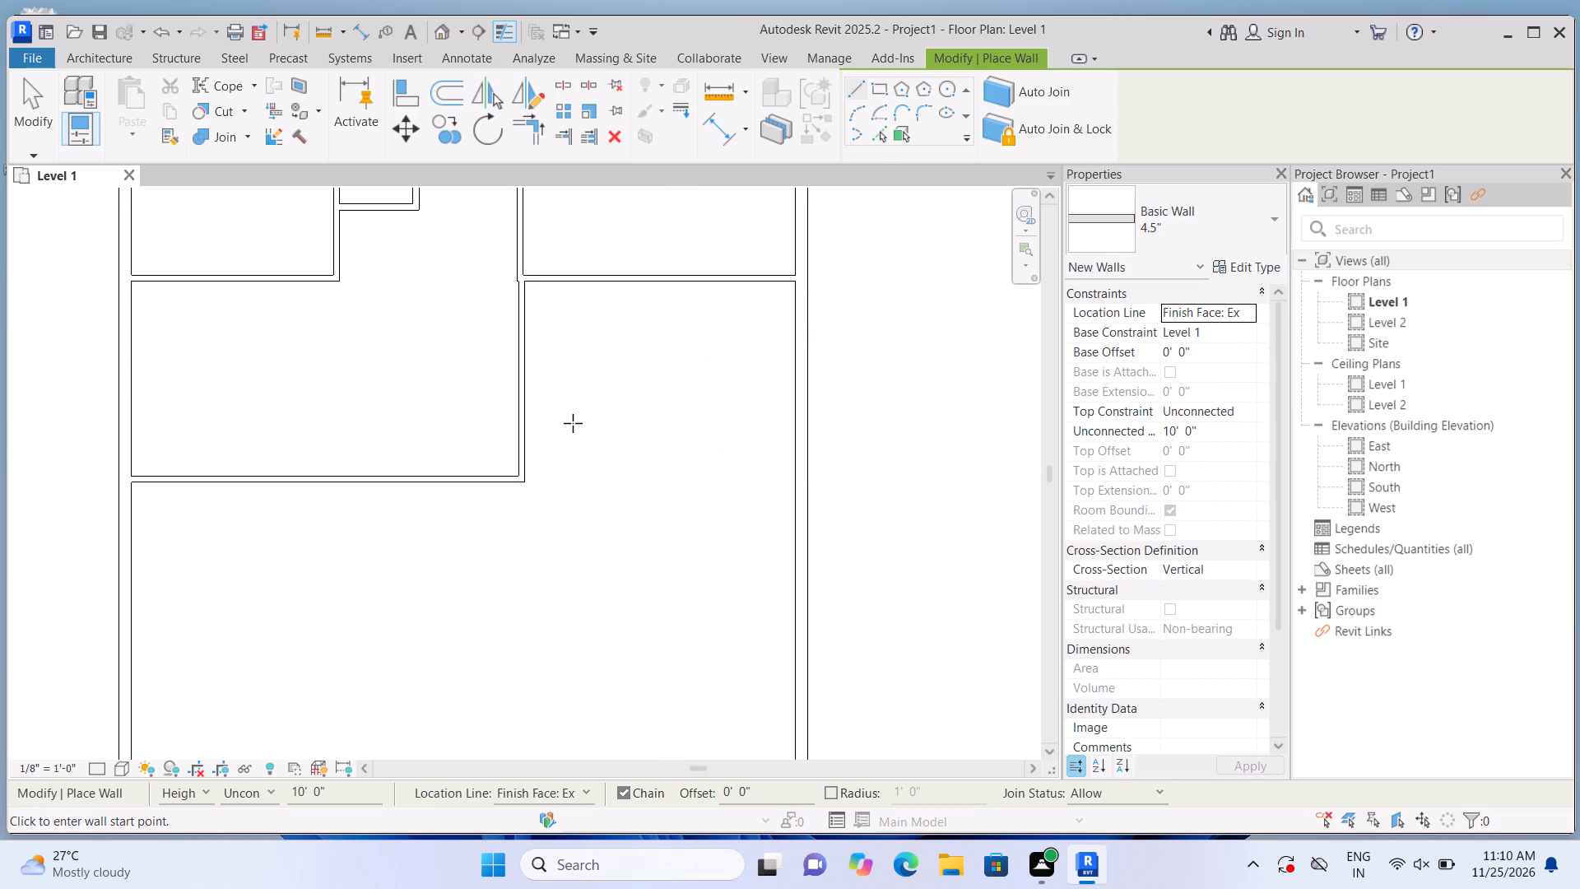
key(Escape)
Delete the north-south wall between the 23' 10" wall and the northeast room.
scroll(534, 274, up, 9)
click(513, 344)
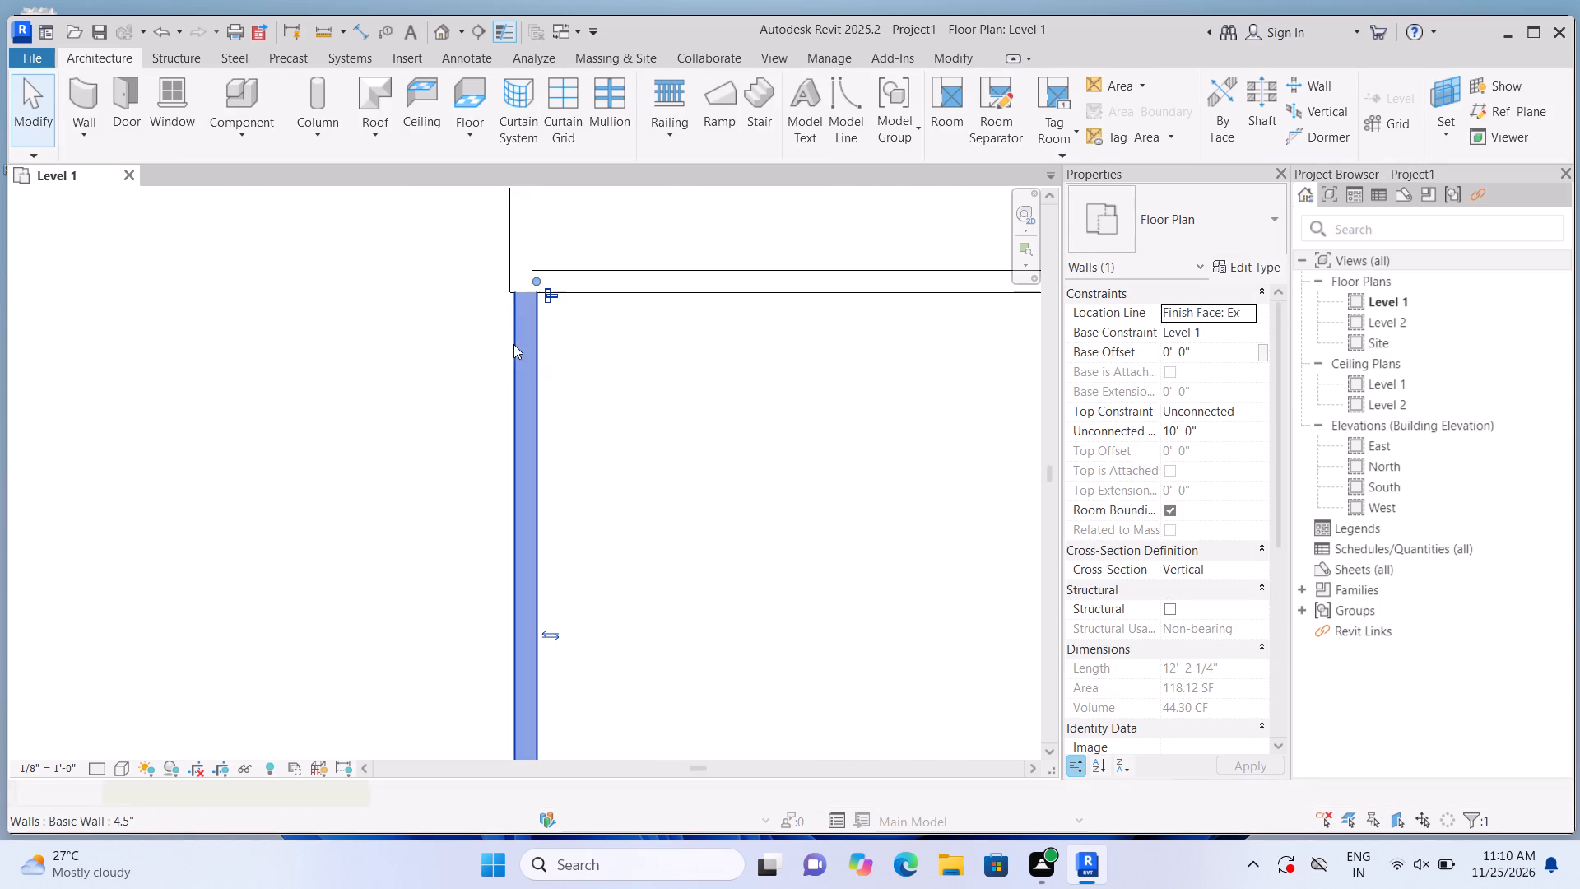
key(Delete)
Draw a 4.5" wall about 12' 2 1/4" south from the northeast room's southwest corner to the 23' 10" wall, flipped to the east side.
scroll(516, 344, down, 5)
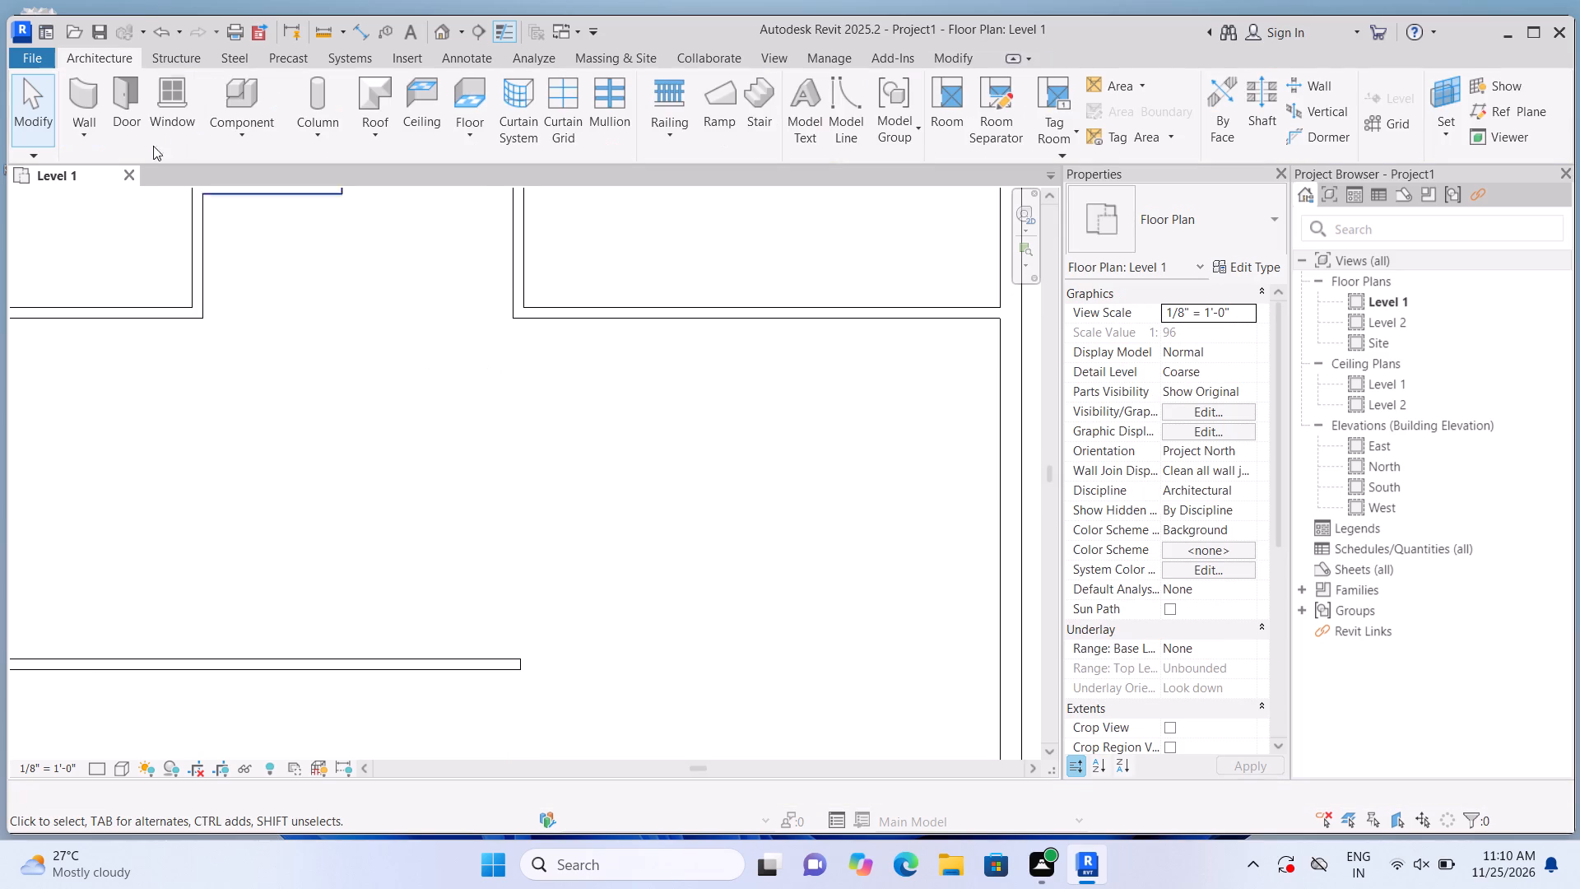
click(93, 97)
scroll(463, 296, up, 3)
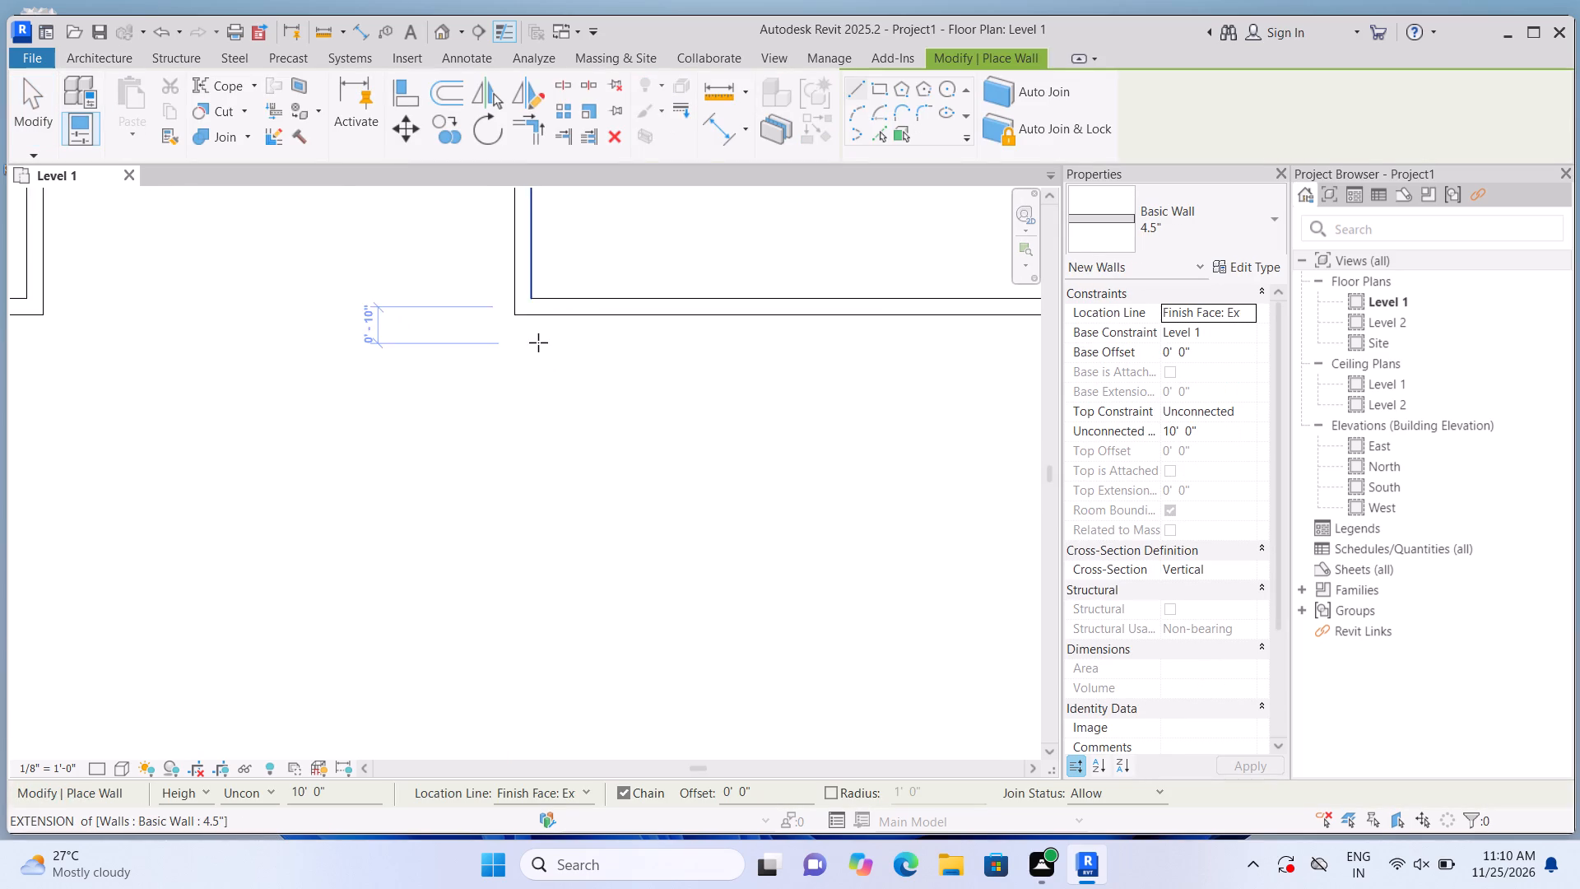
scroll(538, 342, up, 2)
click(506, 304)
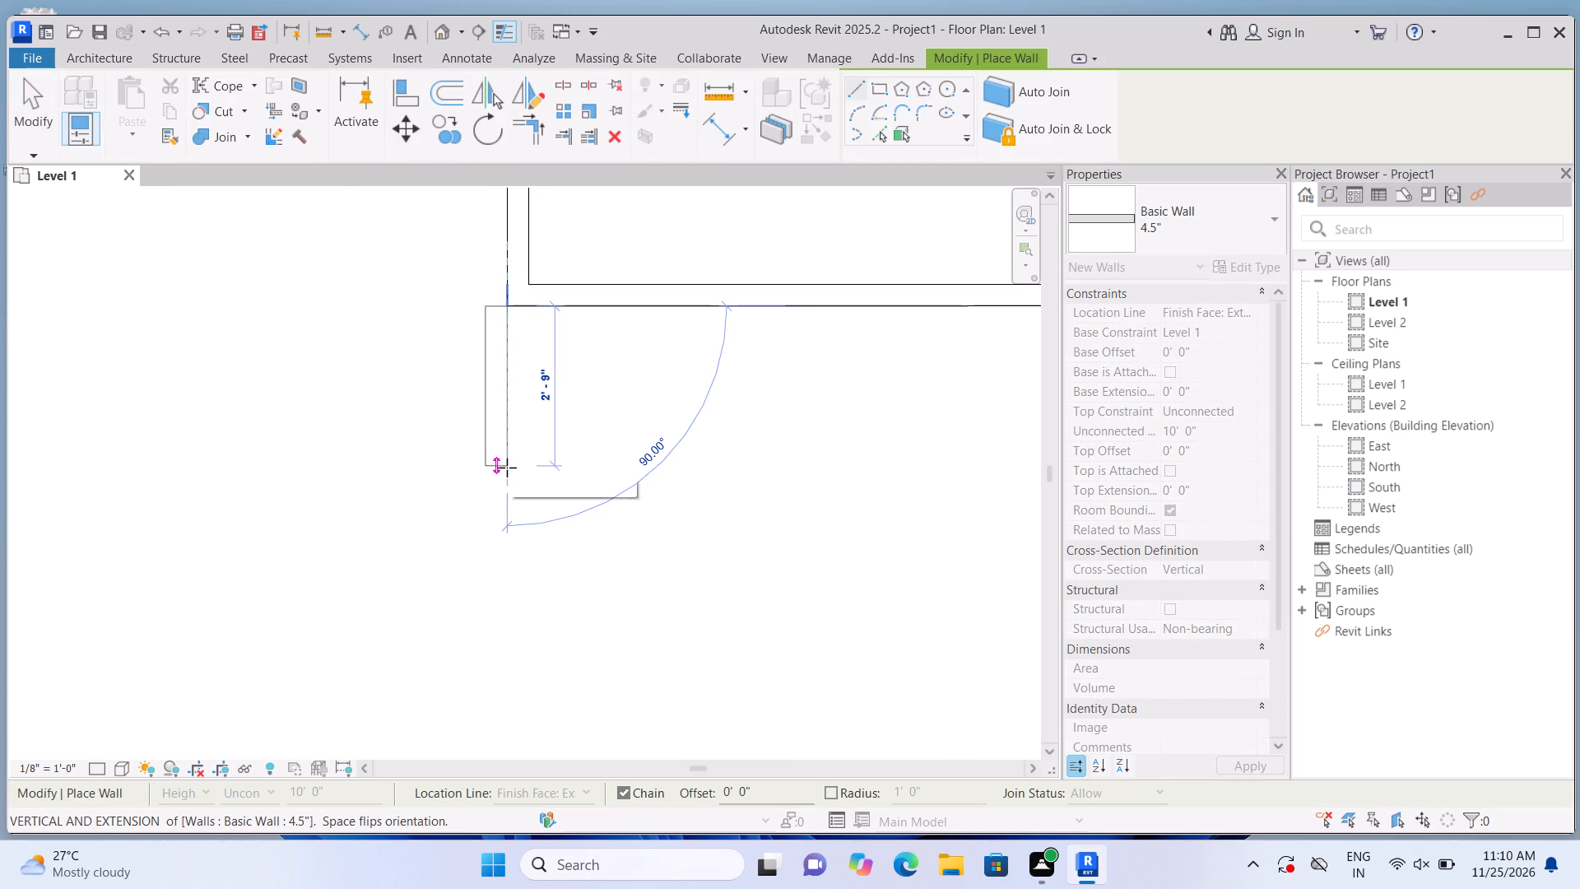
key(space)
scroll(507, 465, down, 6)
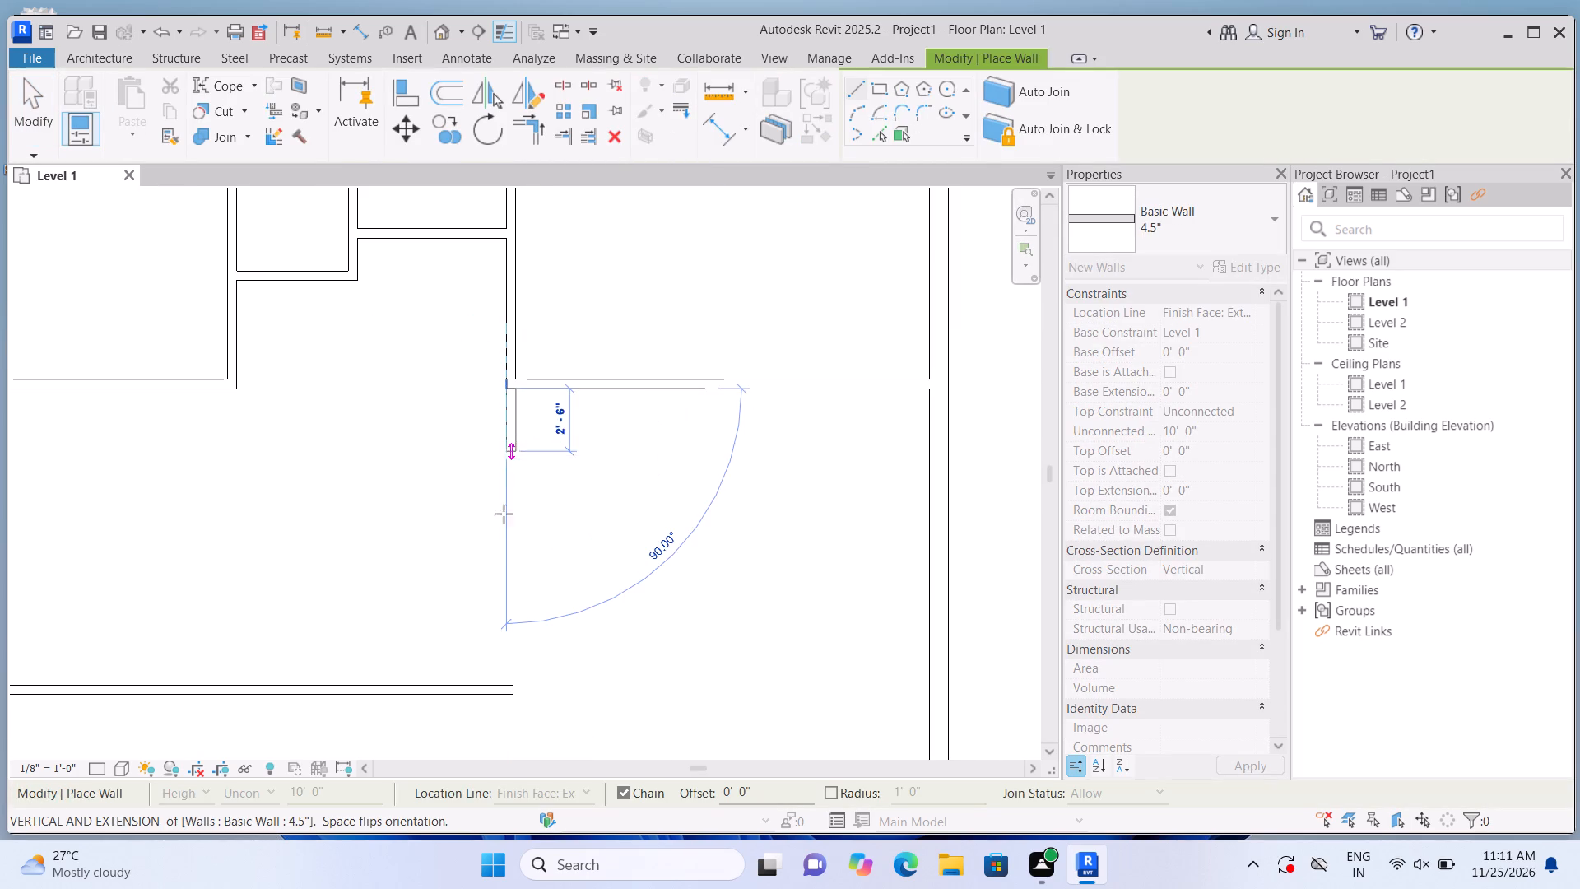
click(504, 690)
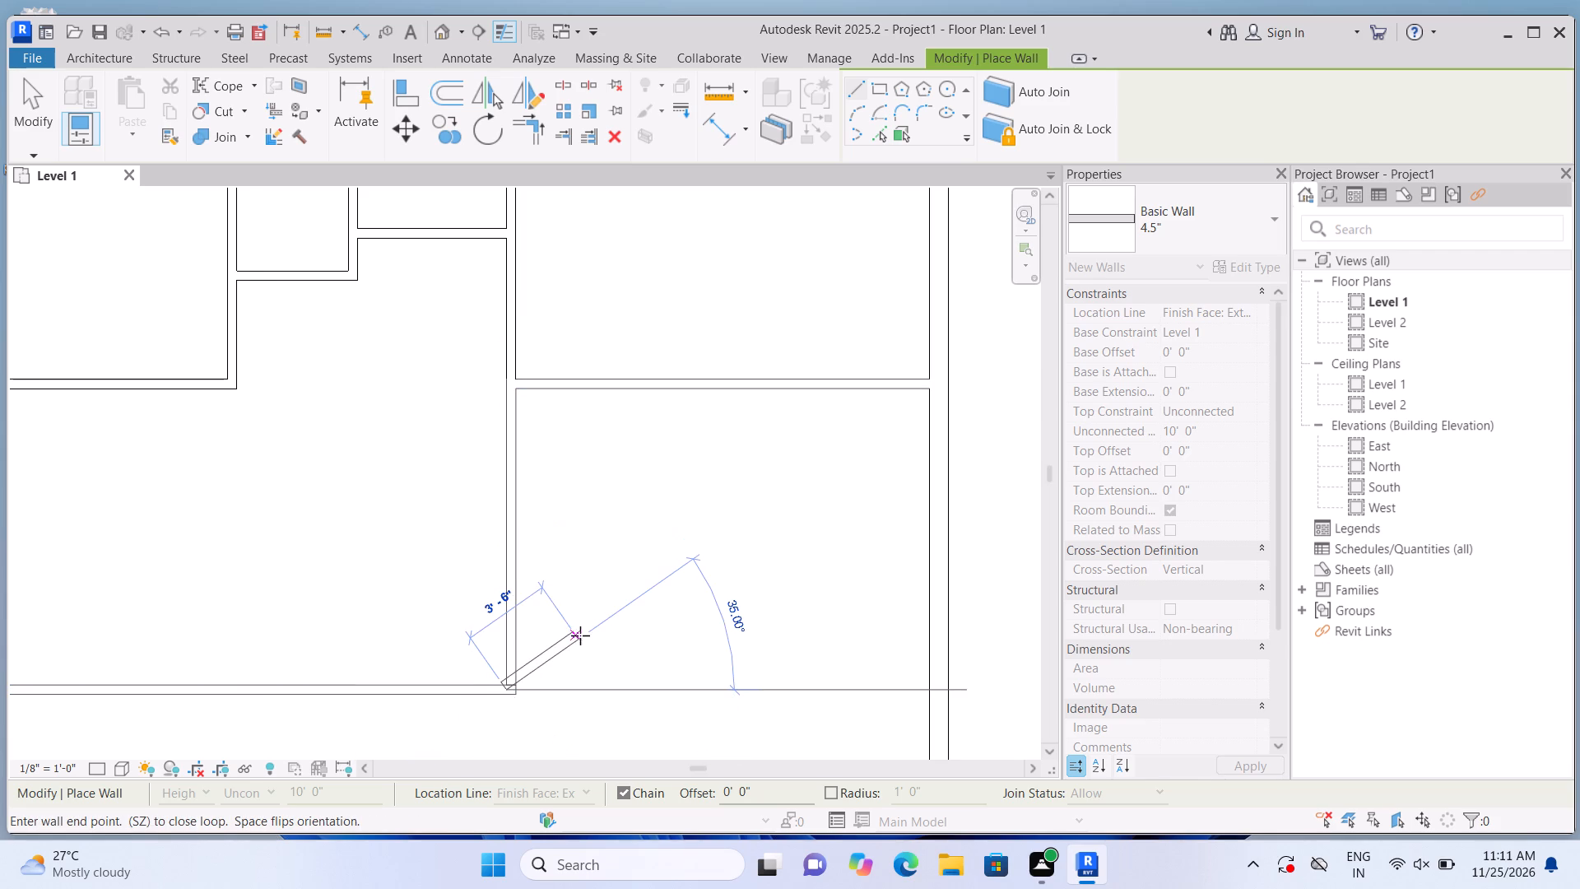
key(Escape)
Start placing another 4.5" interior wall near the inside southwest corner of the exterior walls.
scroll(608, 623, down, 2)
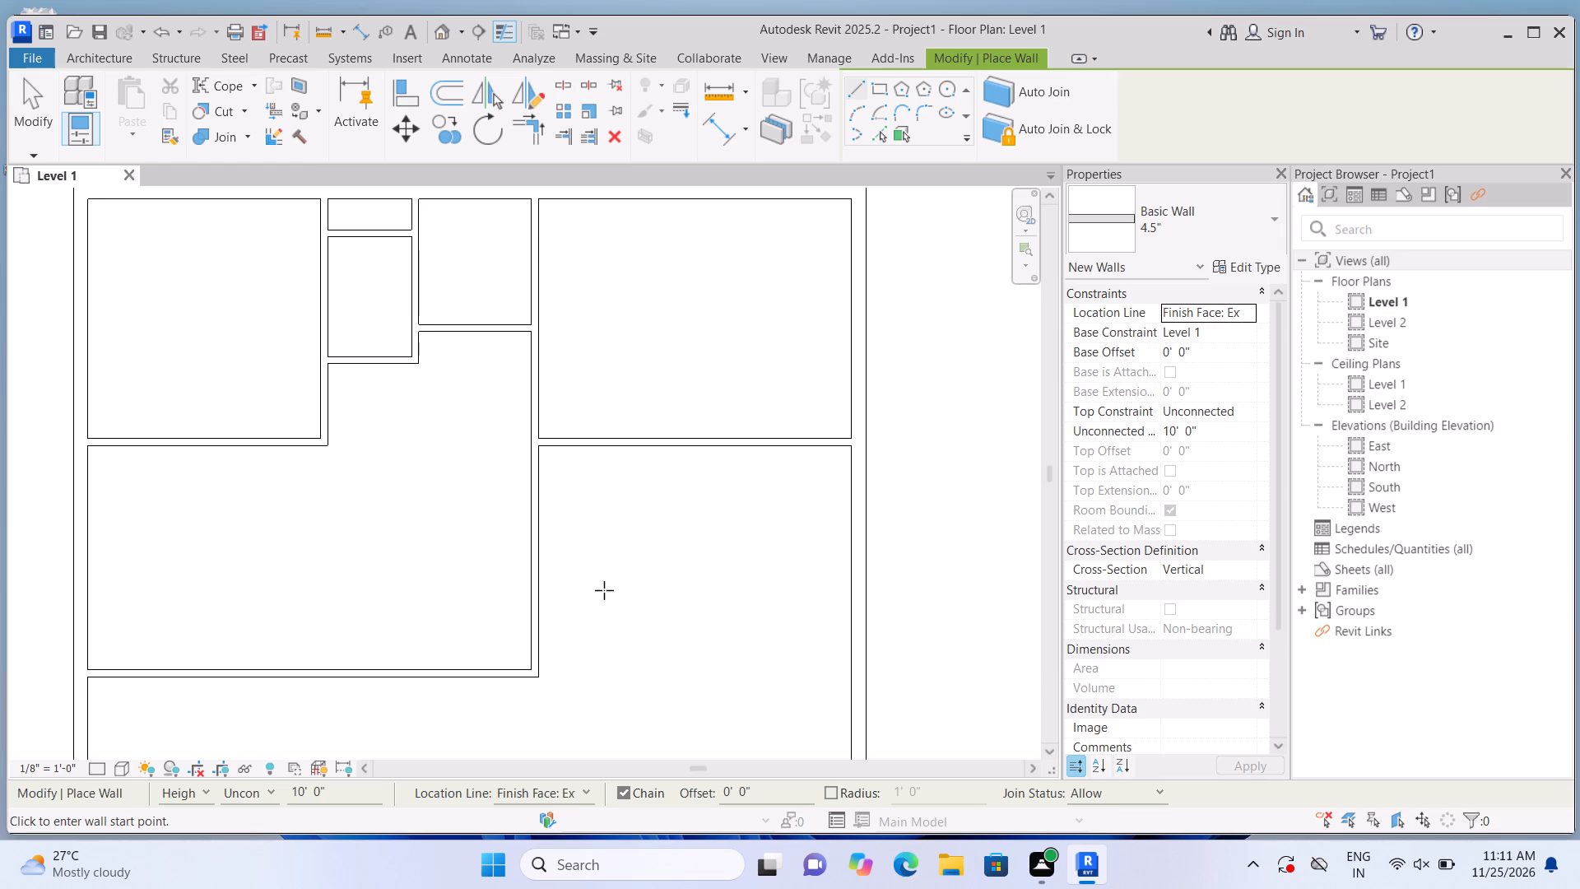
scroll(604, 586, down, 1)
middle_drag(606, 580, 602, 437)
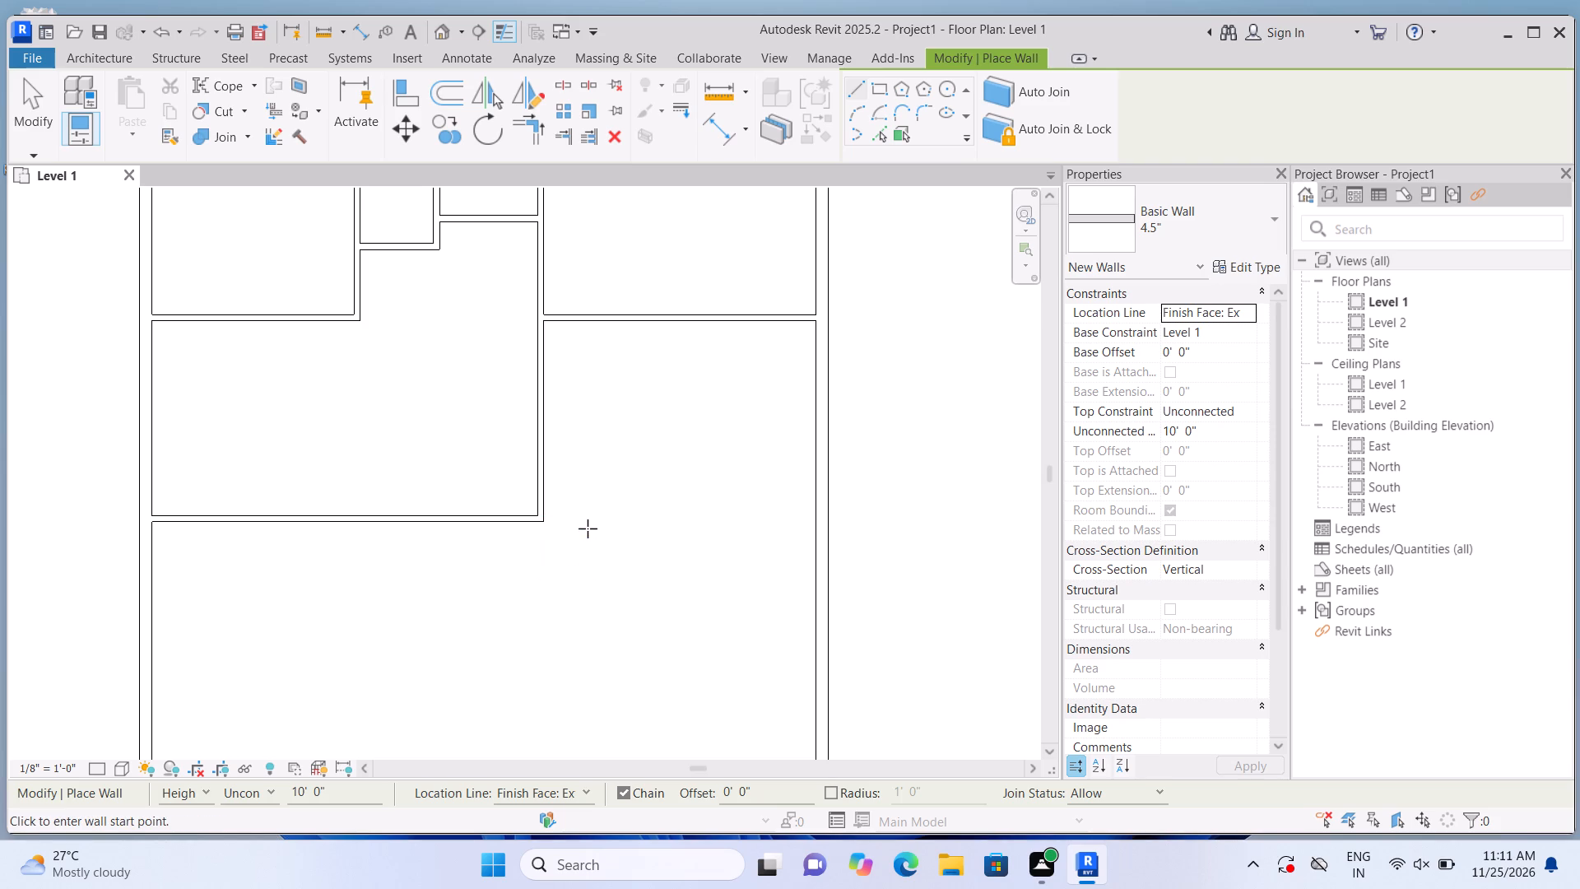
scroll(592, 516, down, 1)
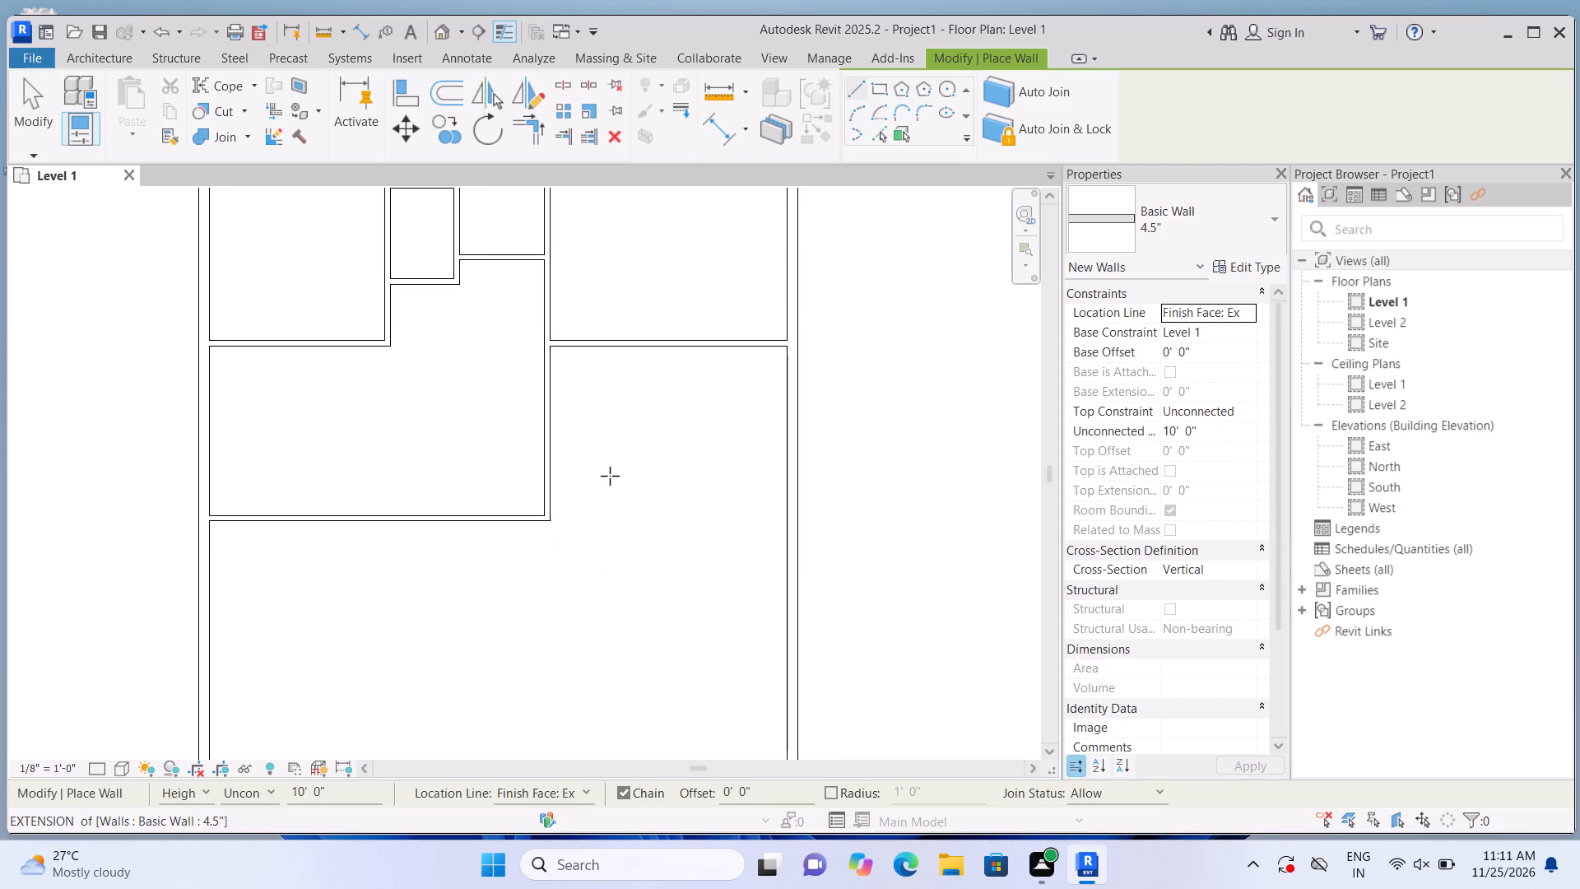
scroll(627, 458, down, 2)
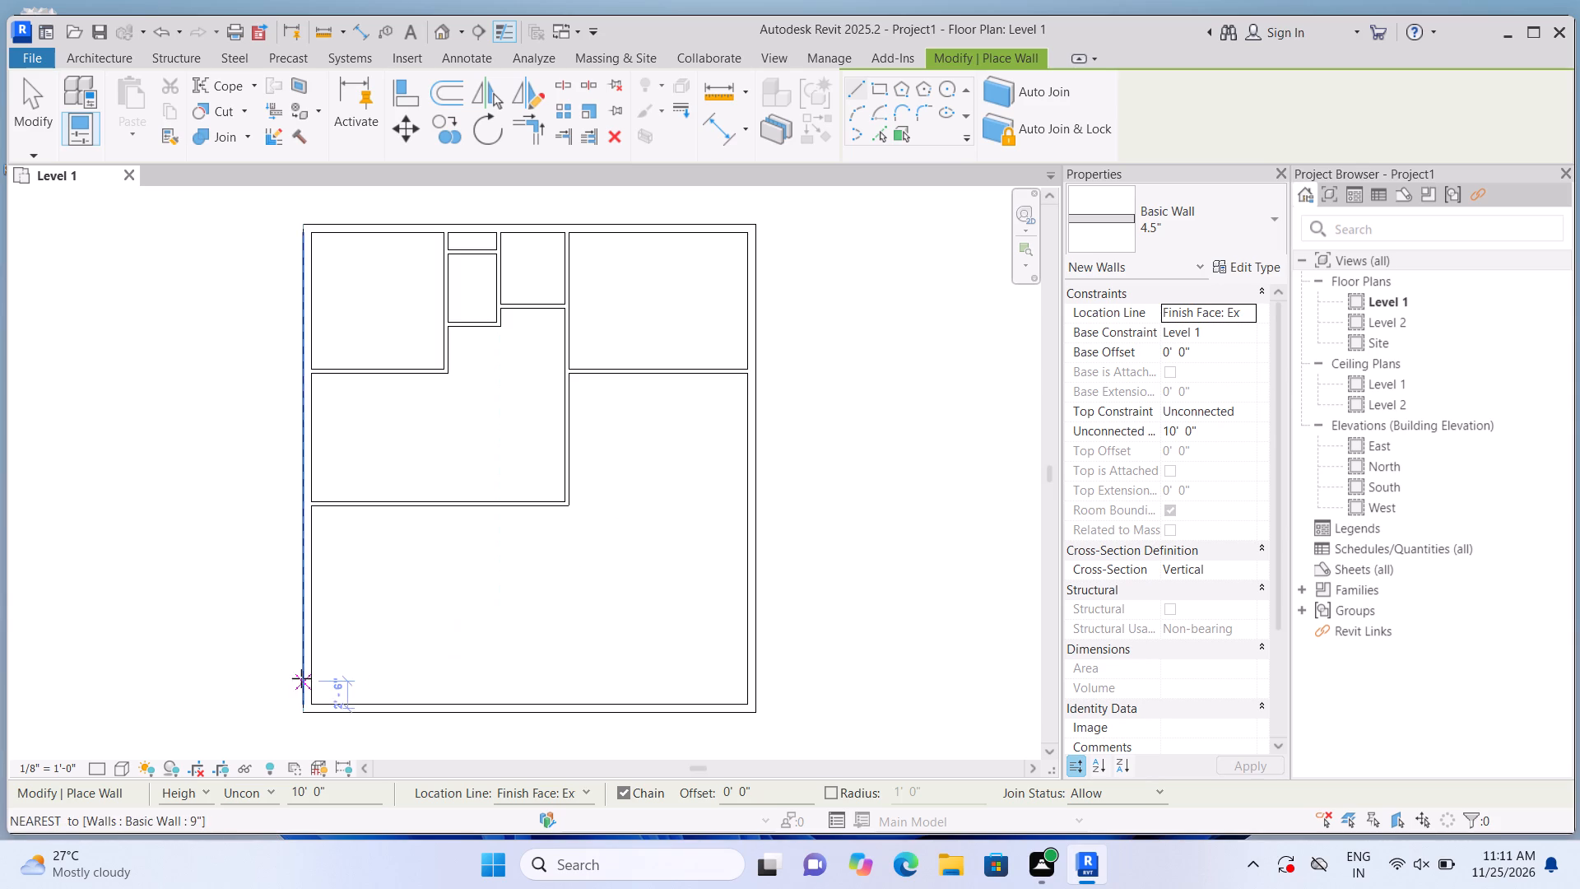
scroll(295, 710, up, 3)
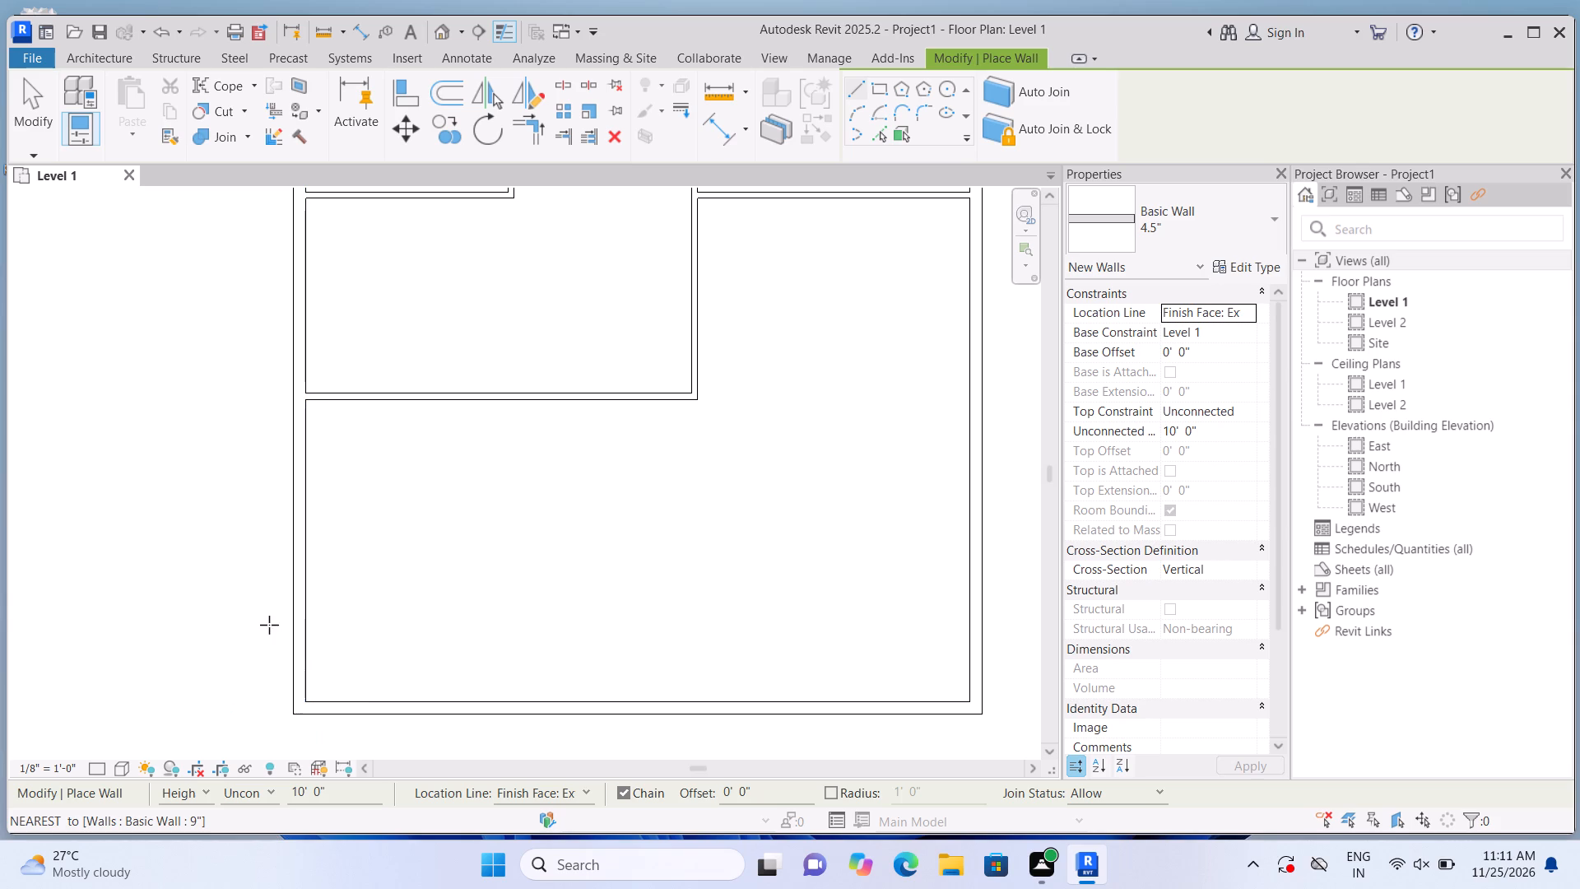
scroll(300, 761, up, 1)
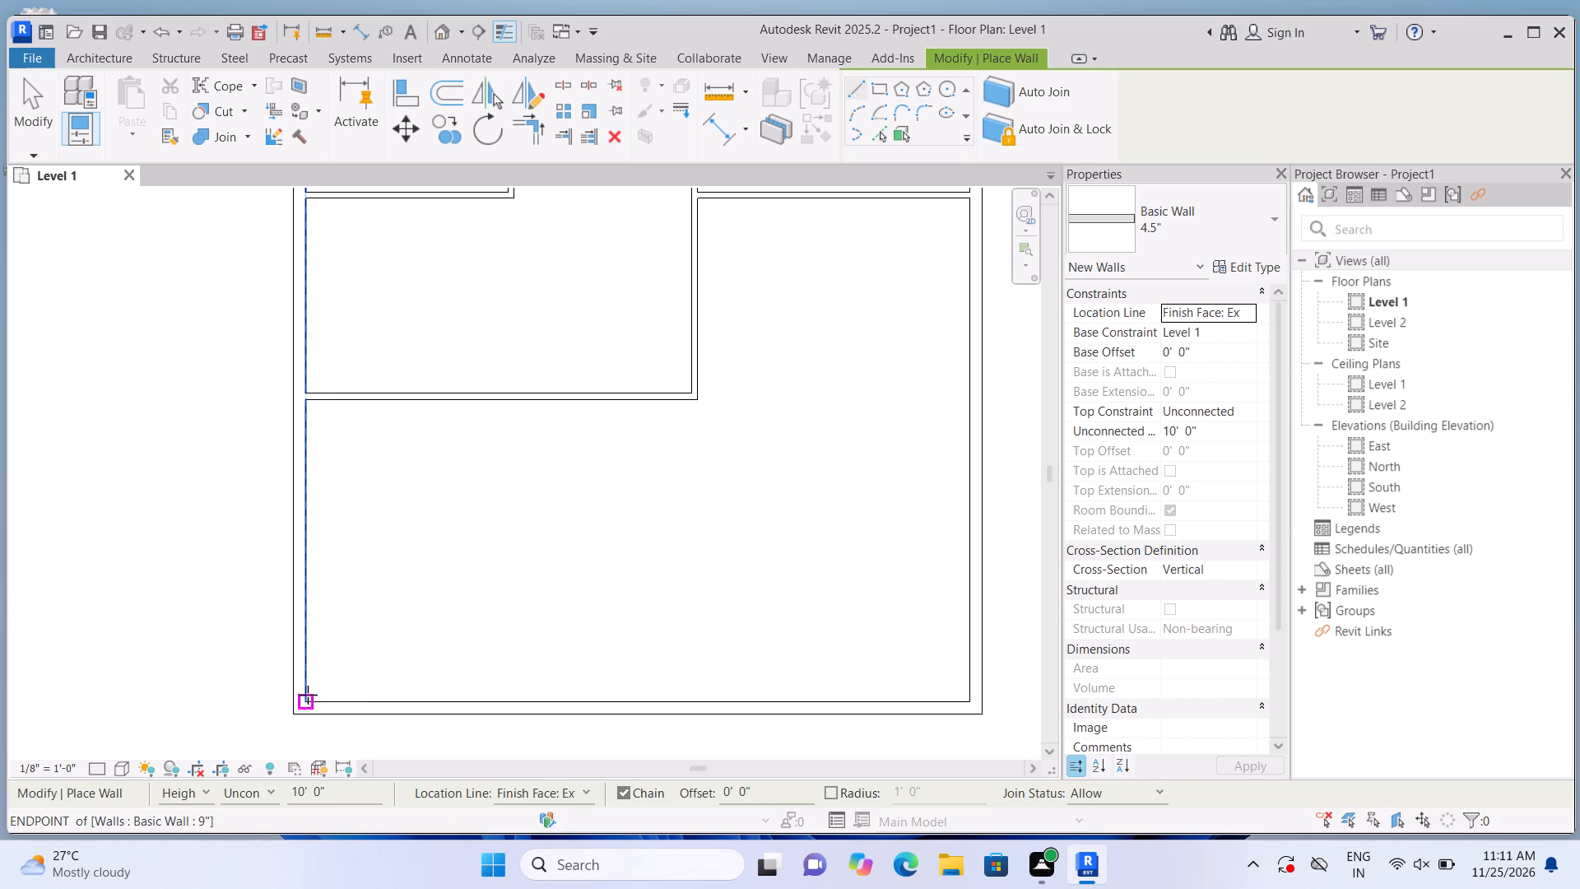
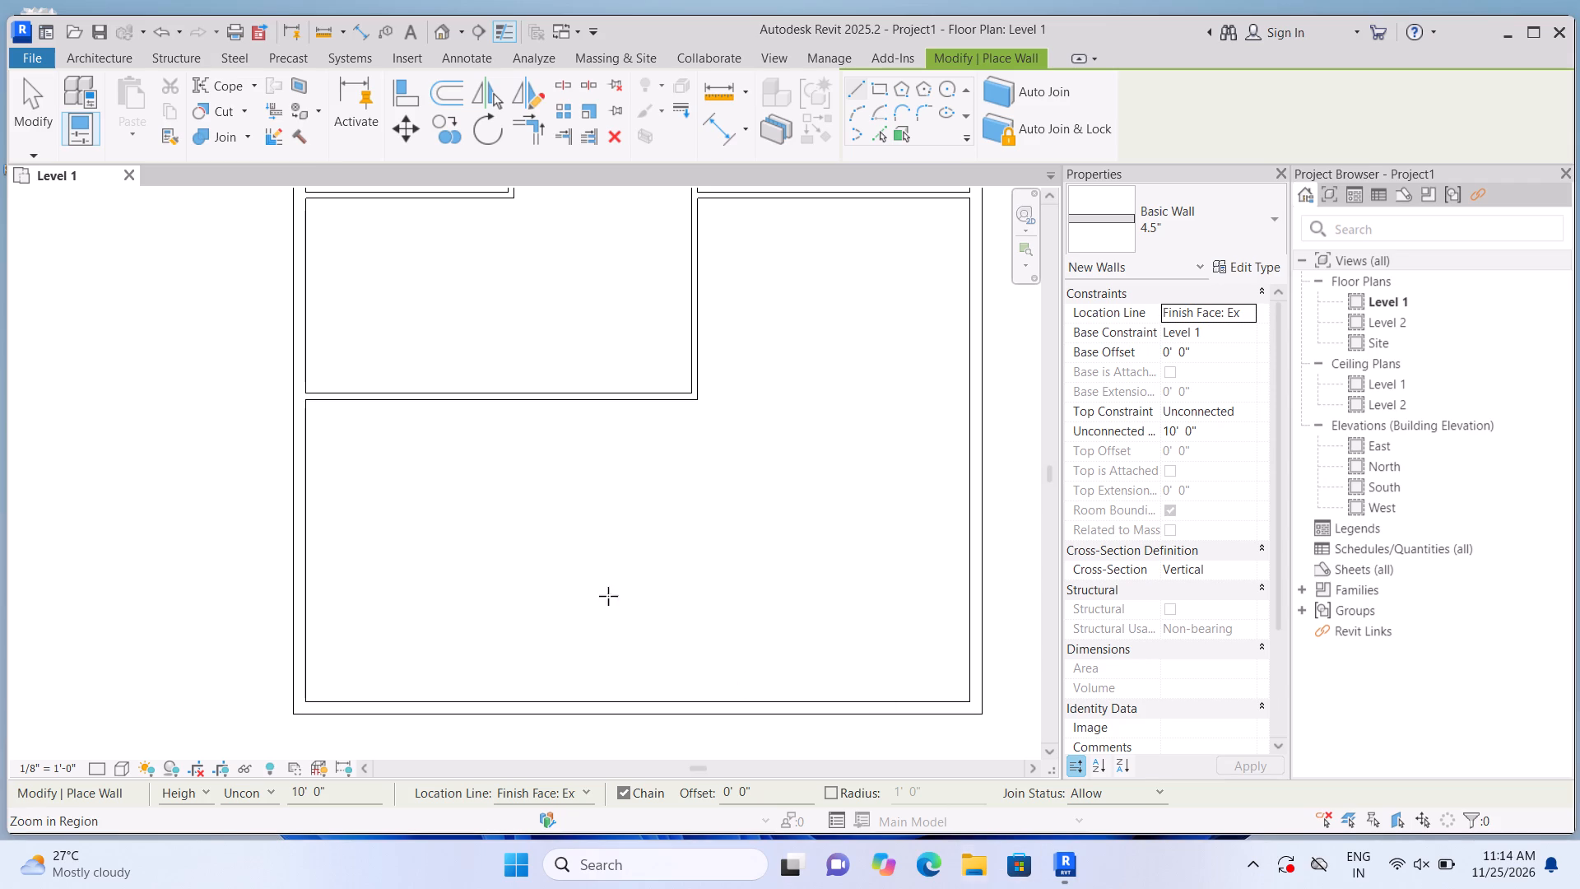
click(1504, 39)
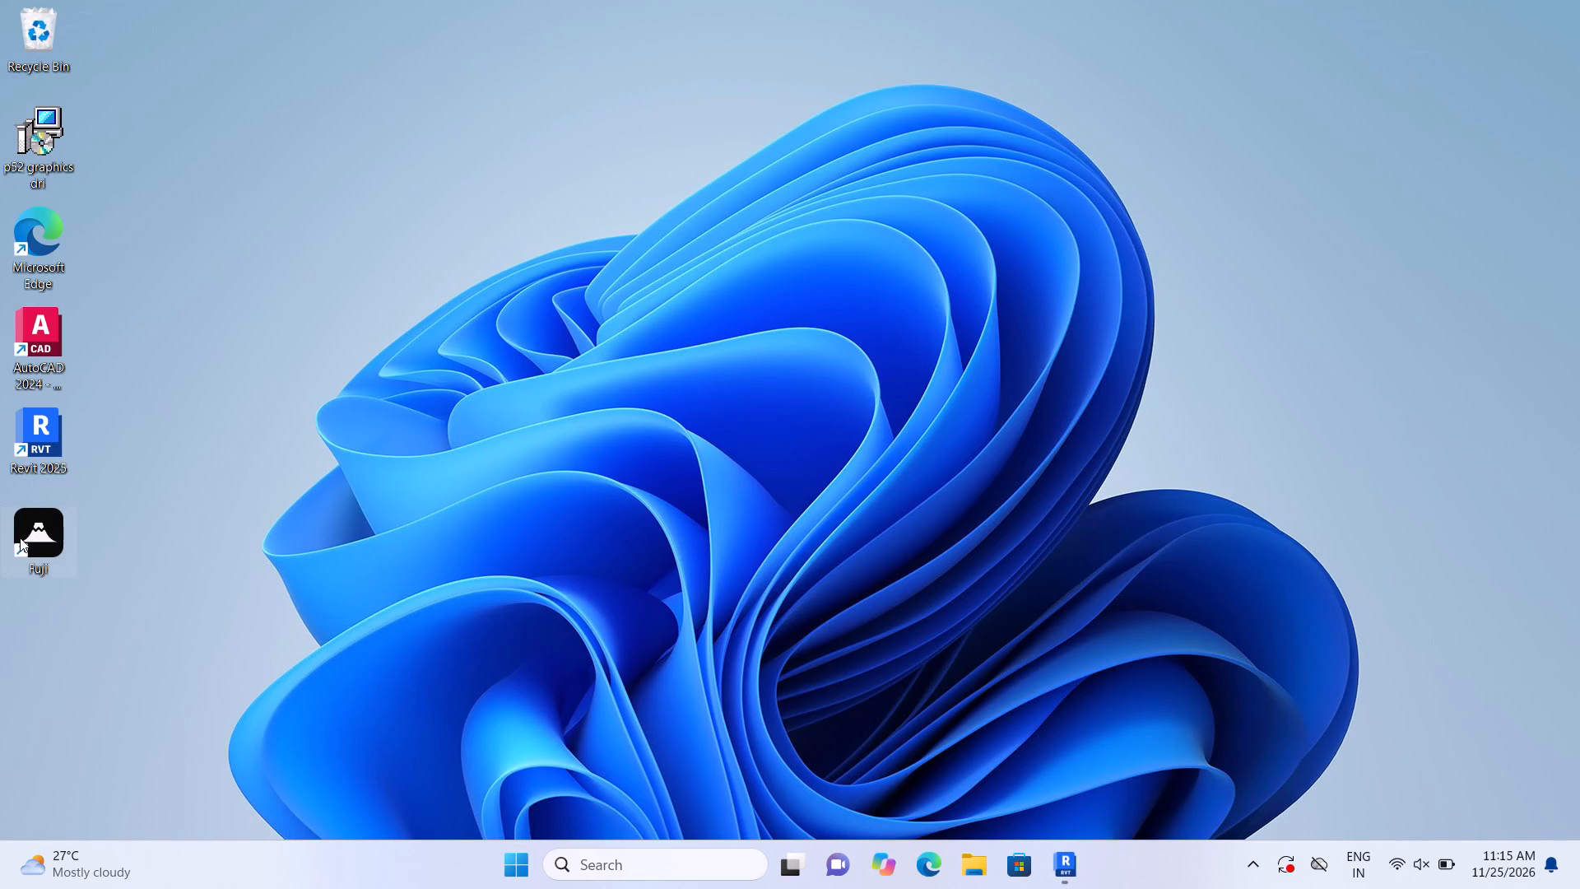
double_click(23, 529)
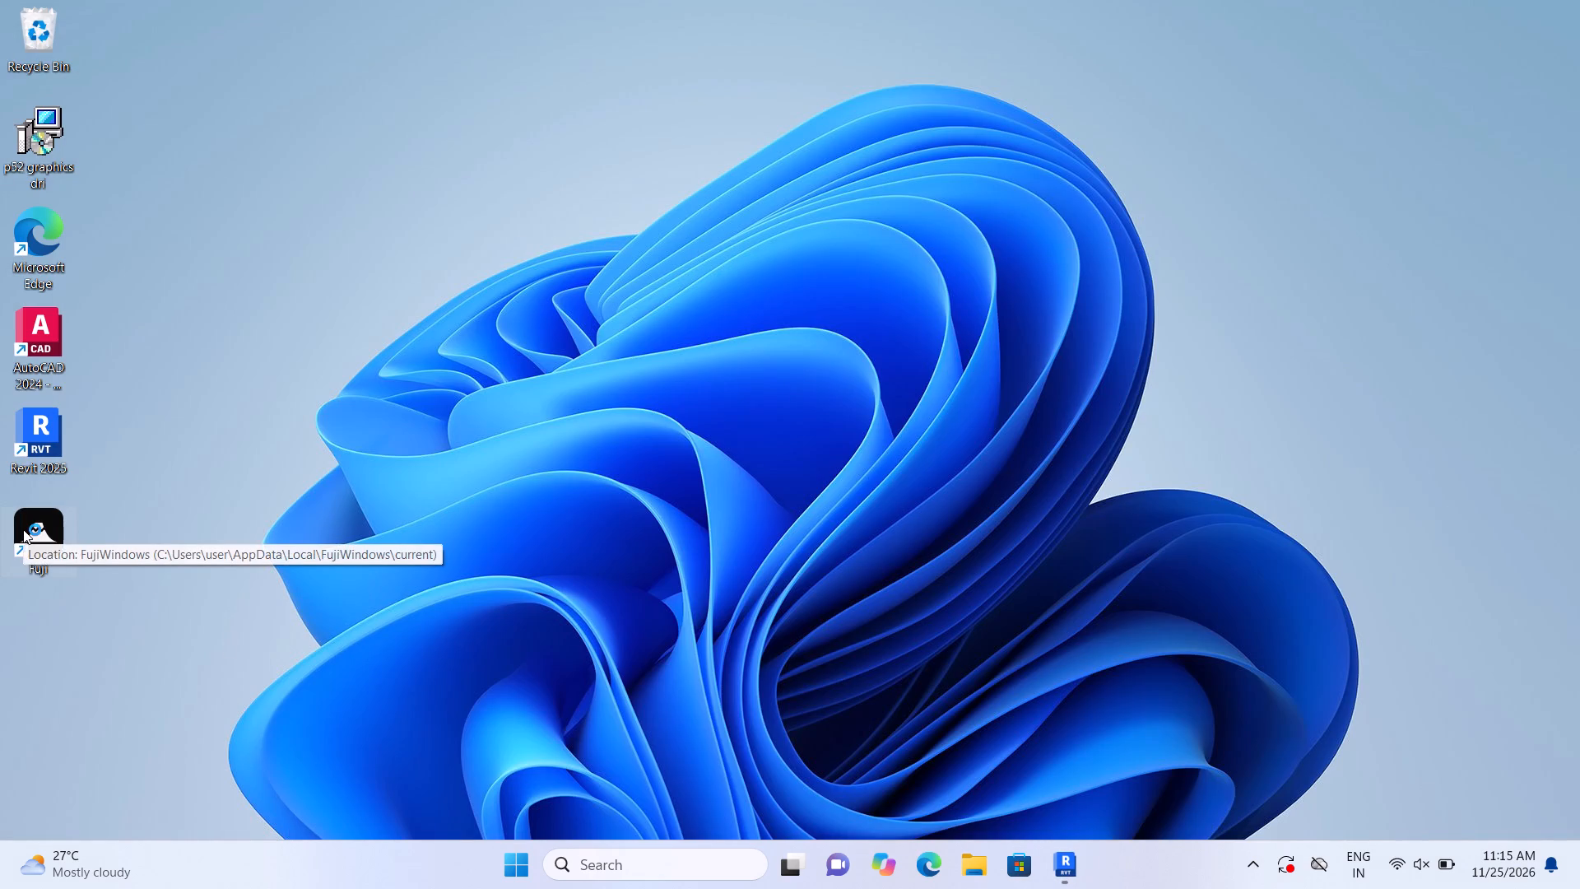
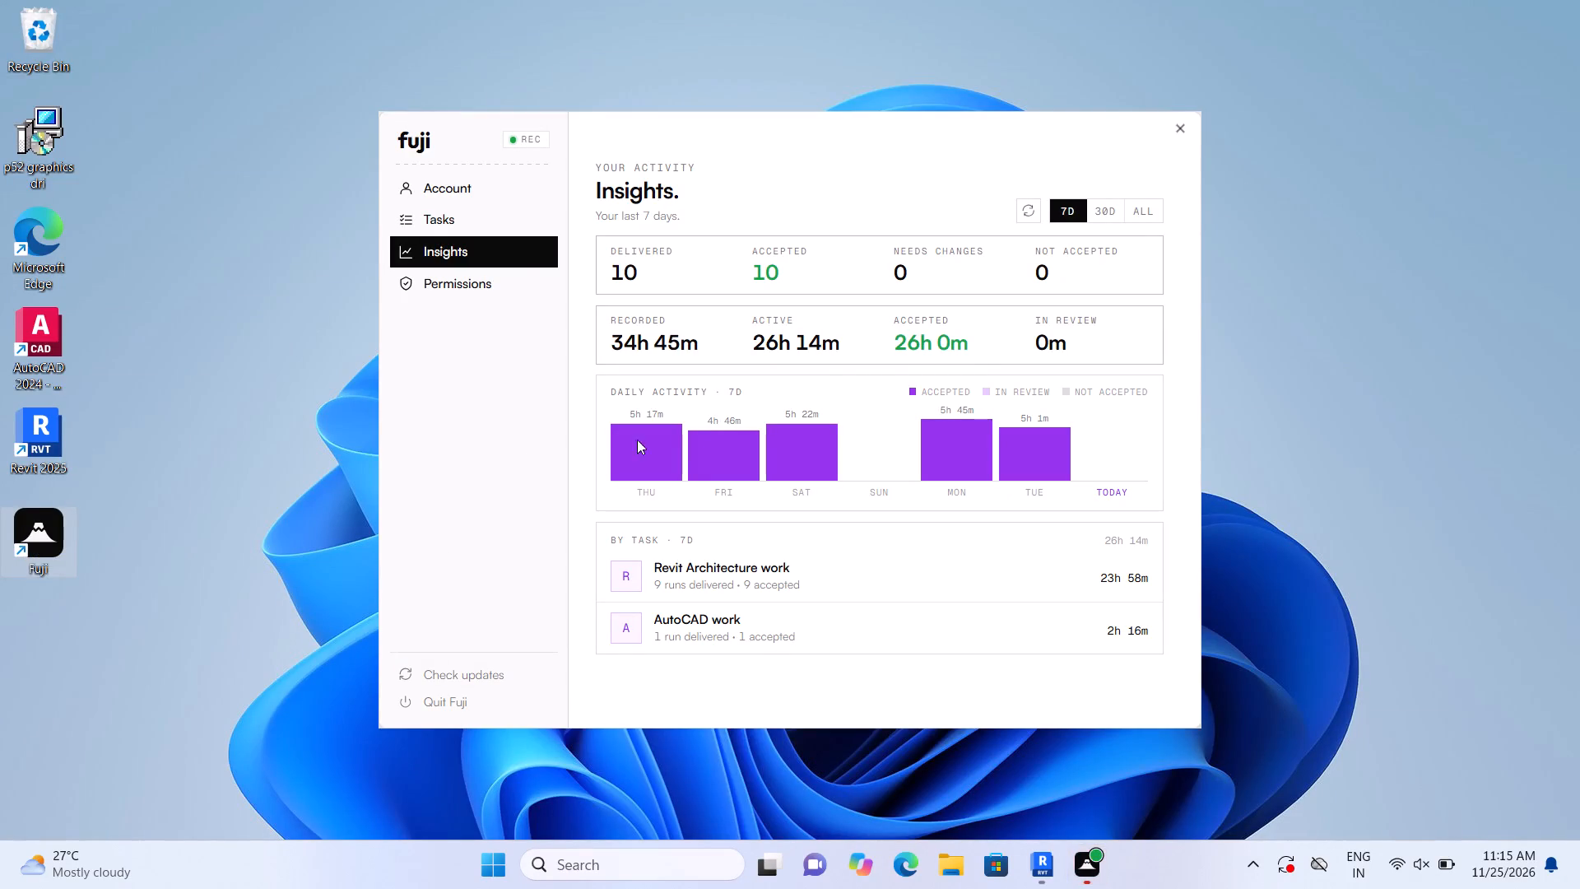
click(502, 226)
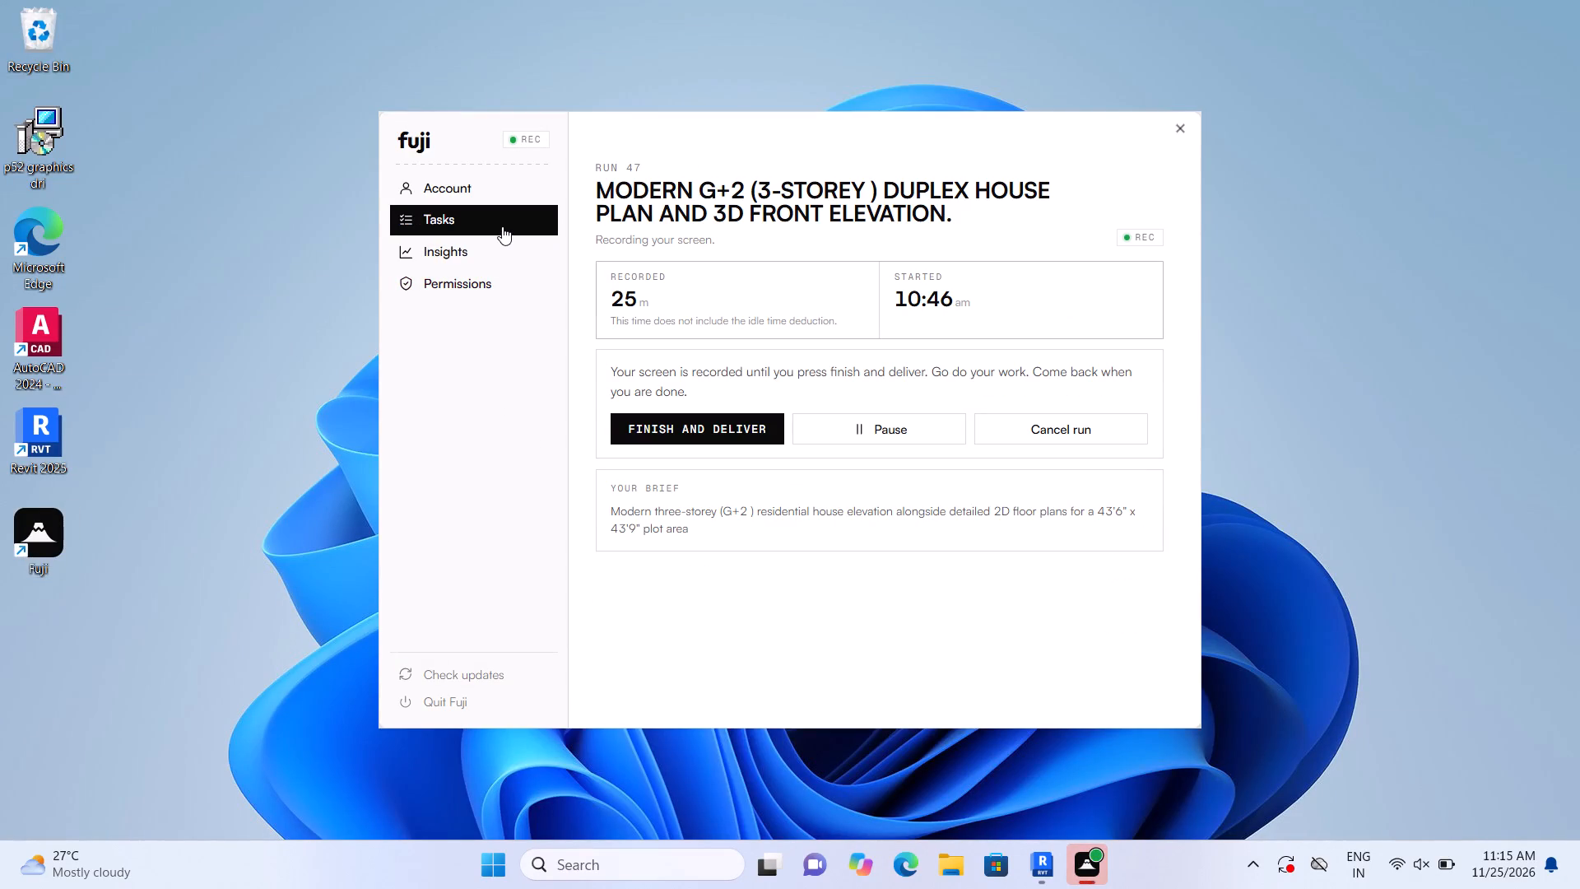
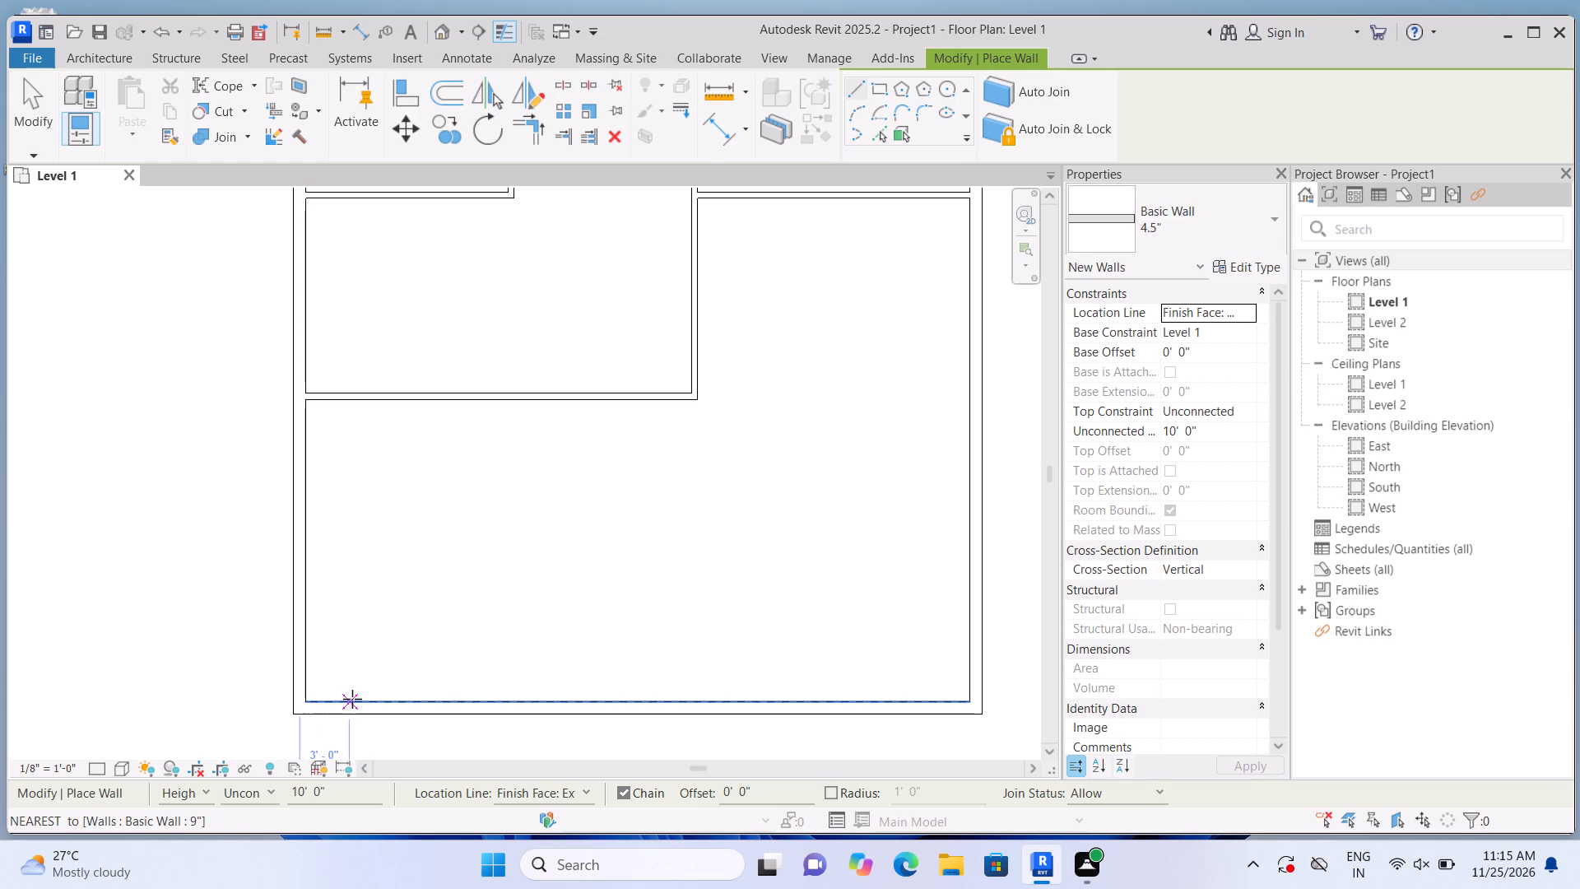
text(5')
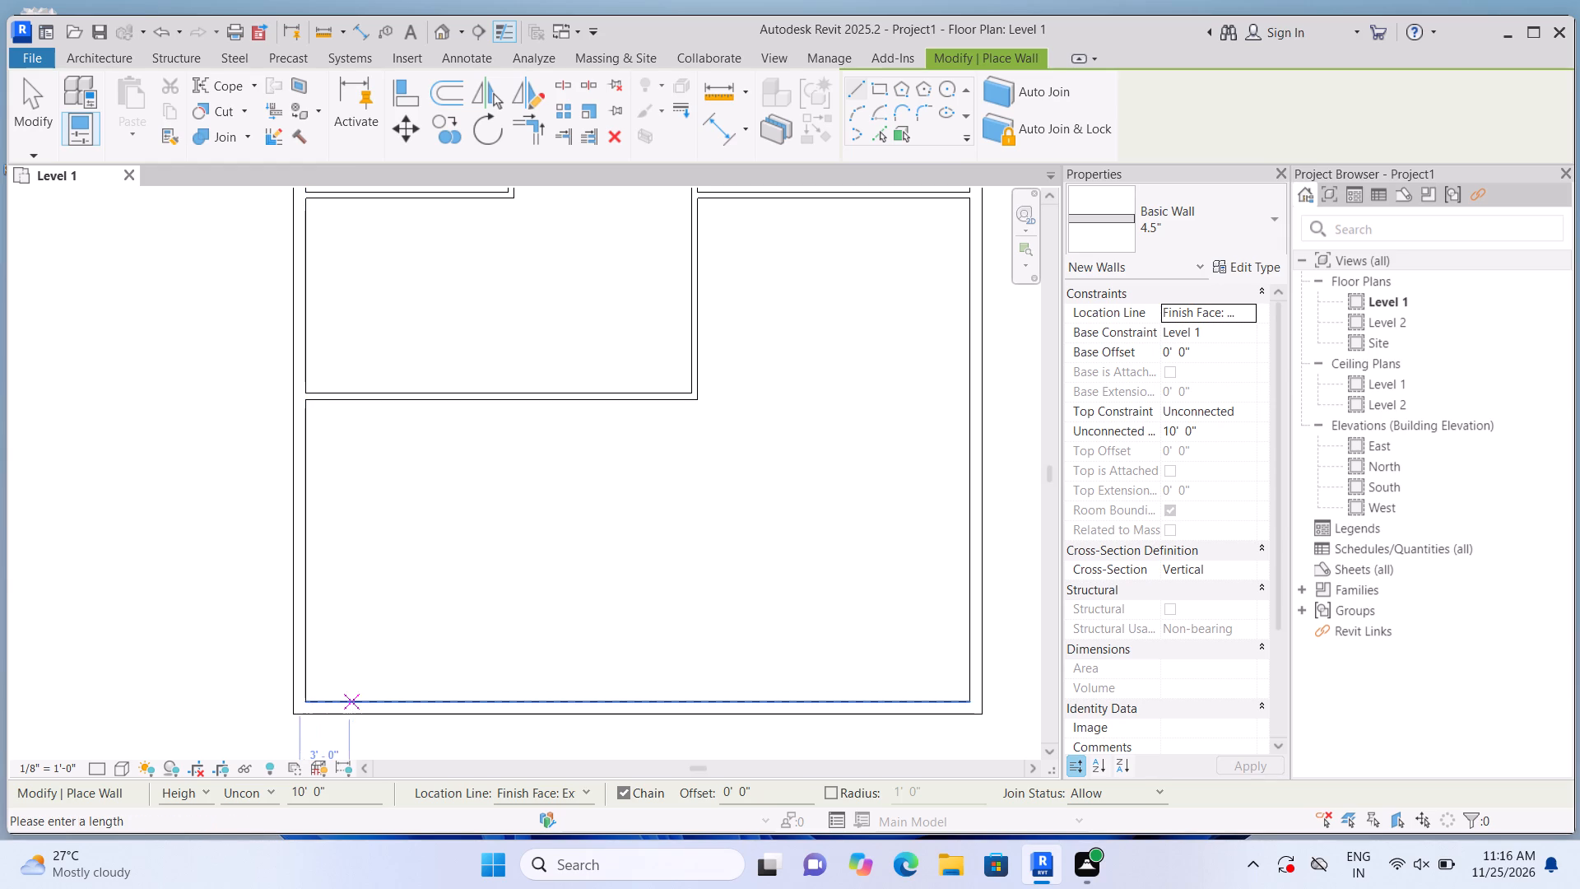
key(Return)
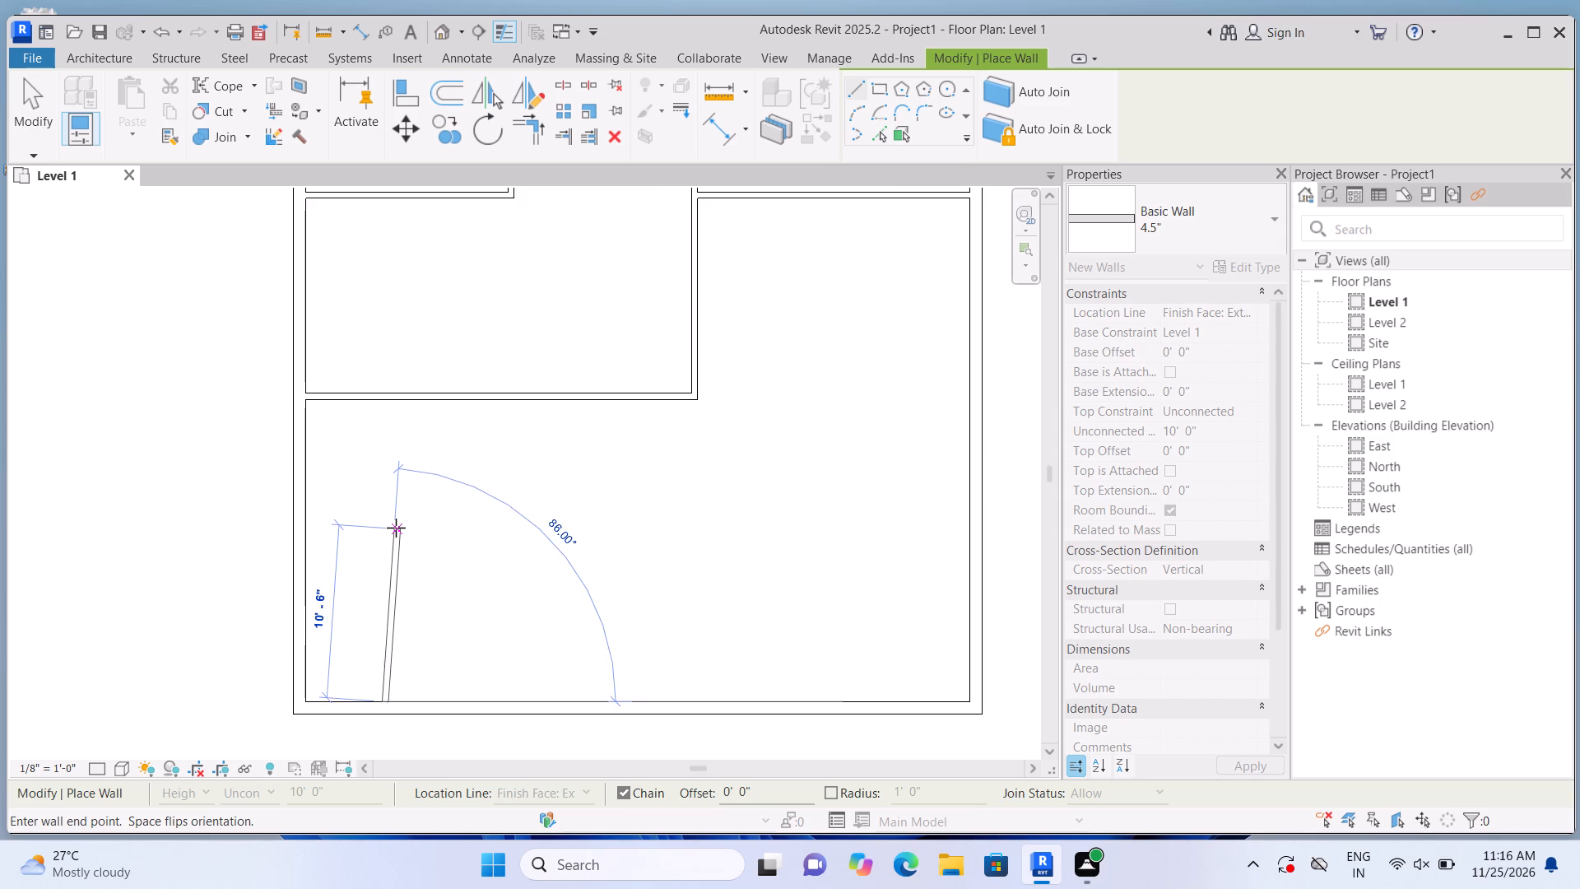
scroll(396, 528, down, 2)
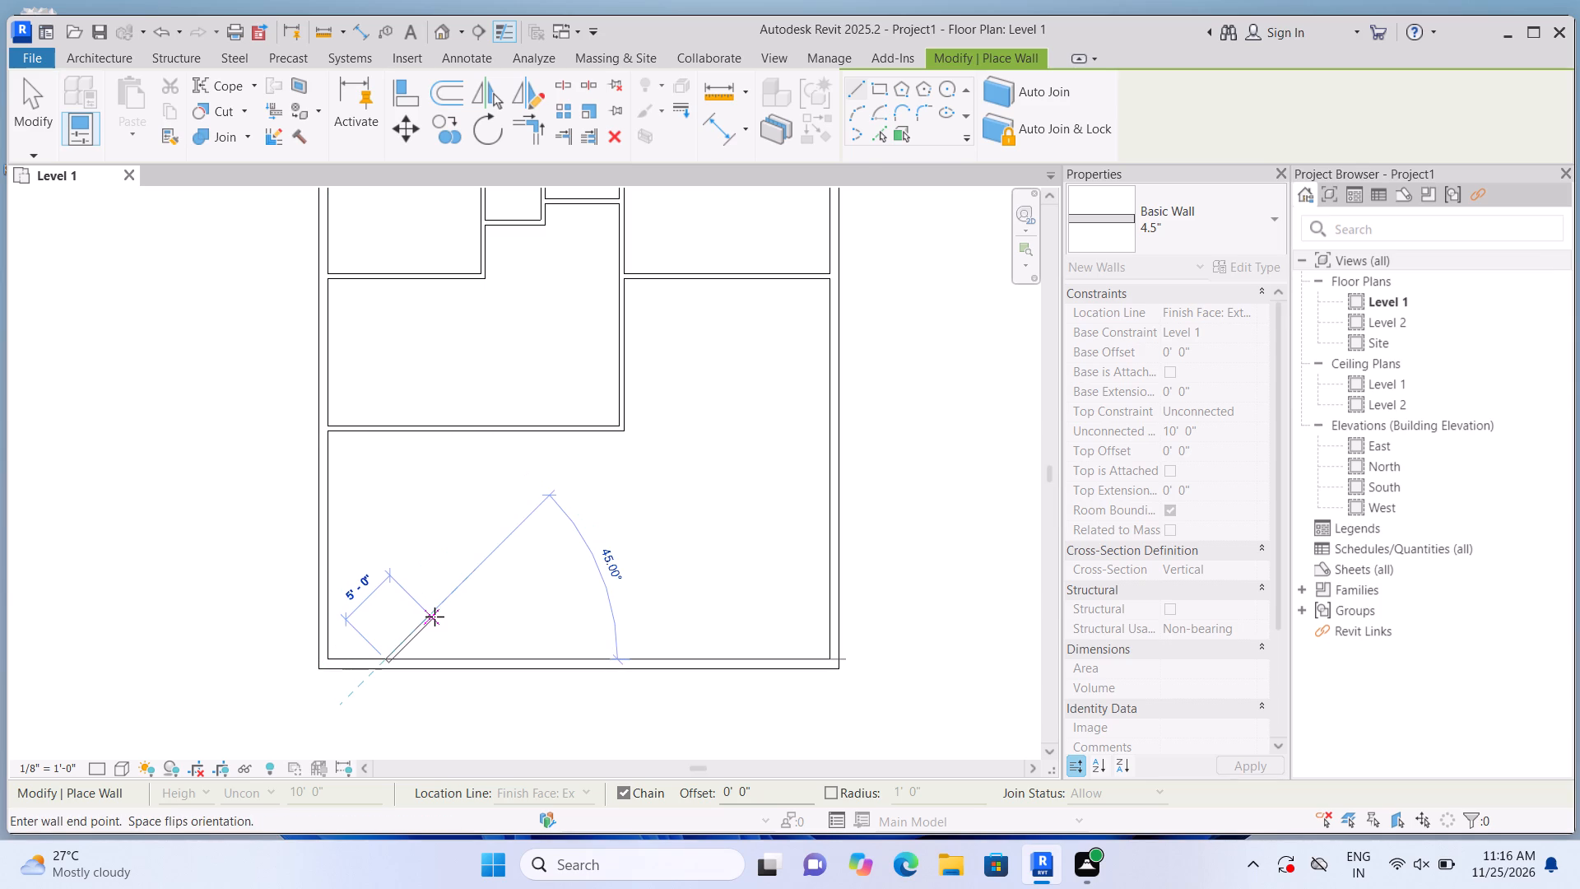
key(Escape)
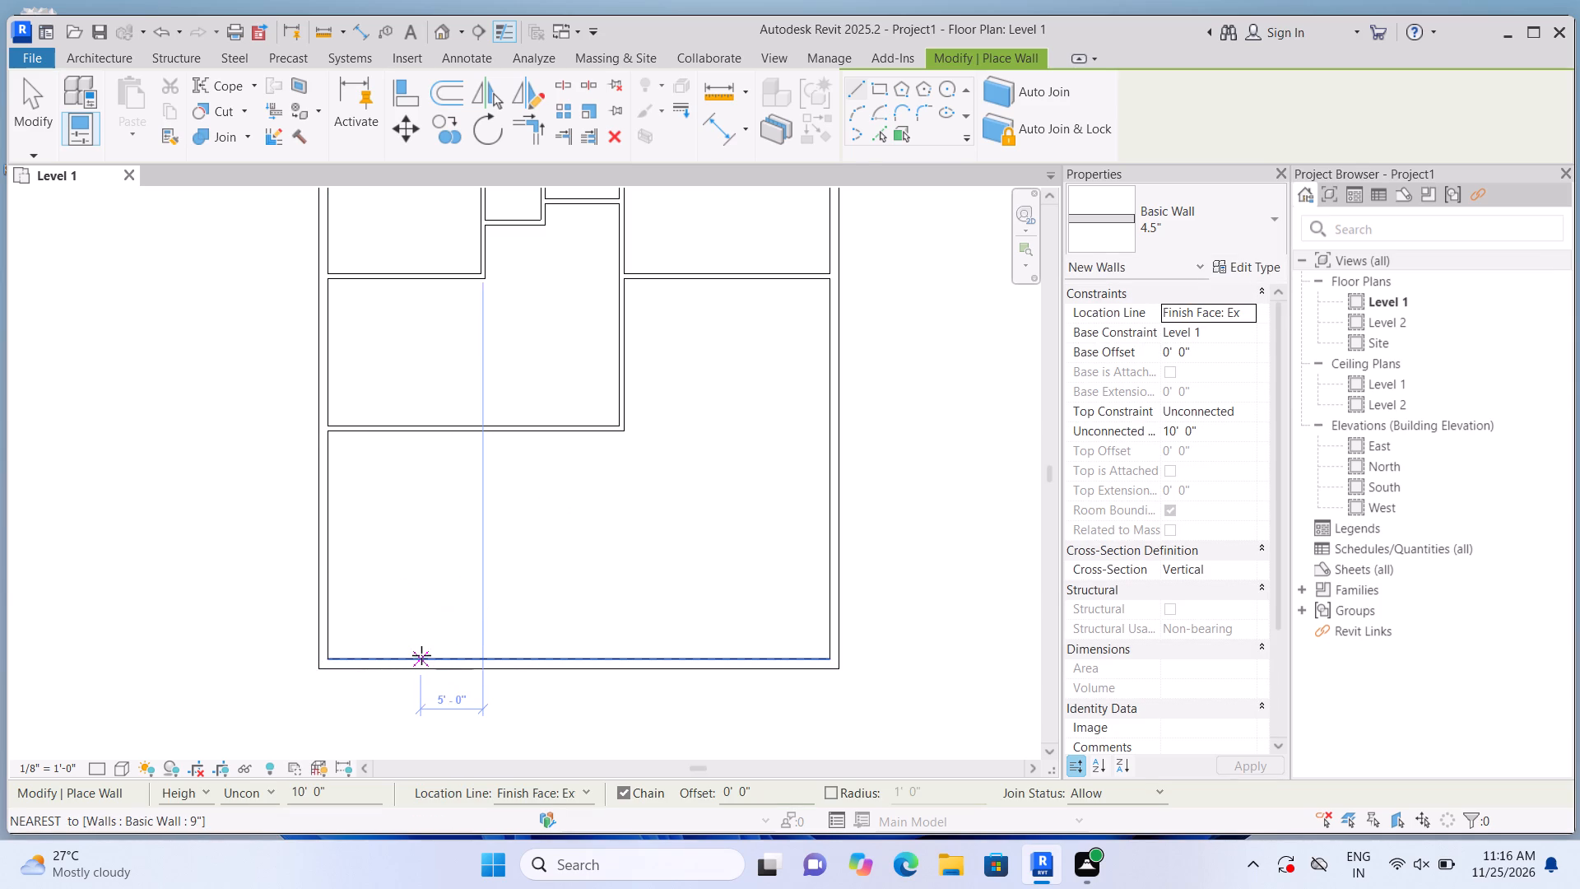
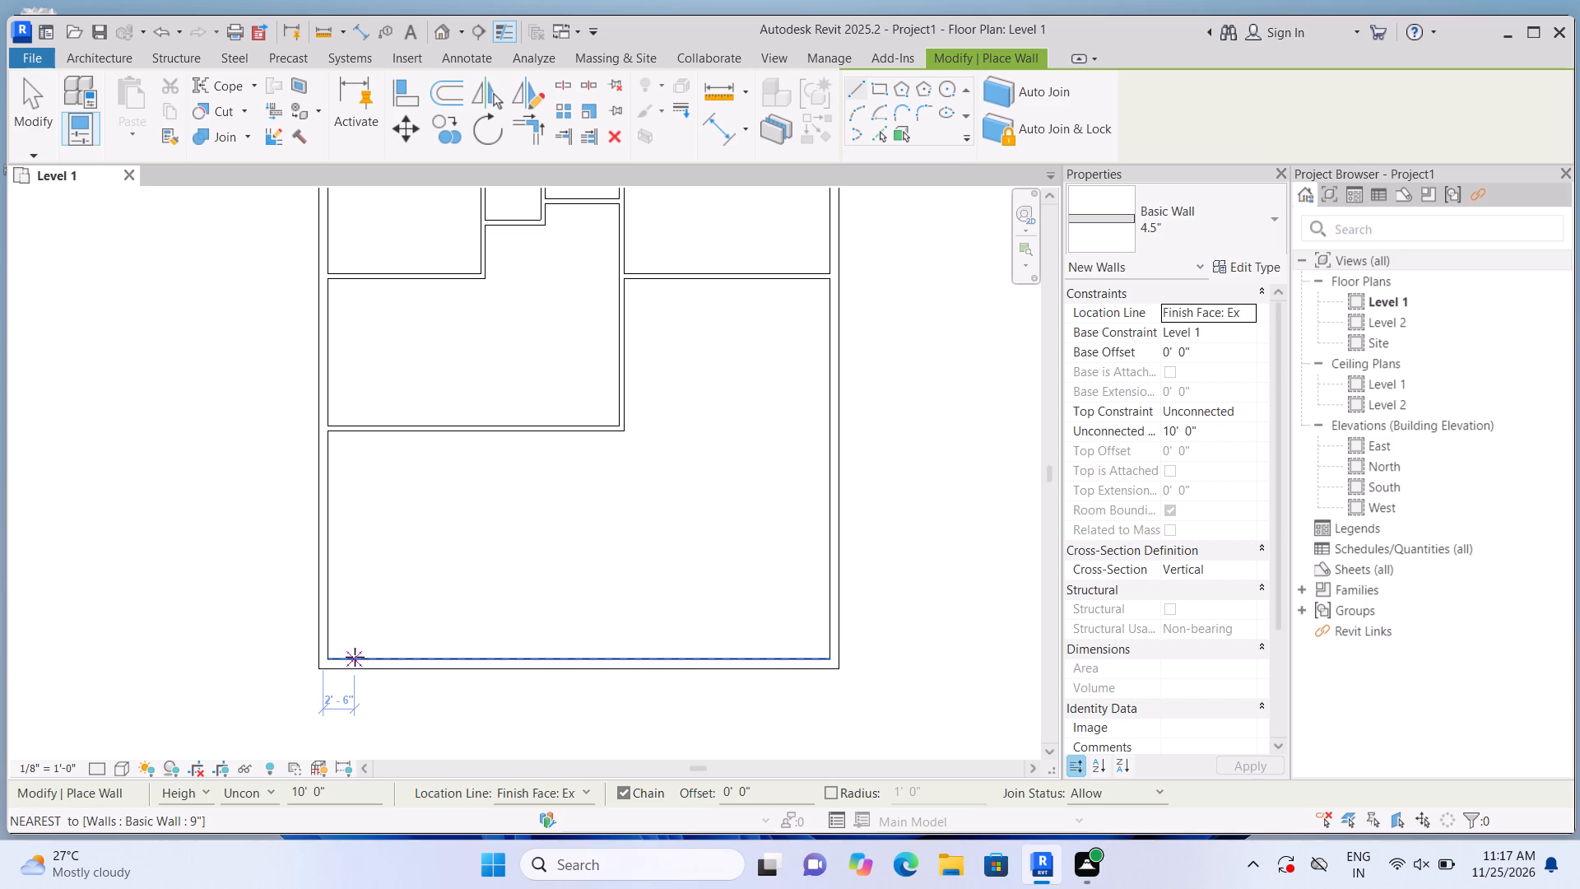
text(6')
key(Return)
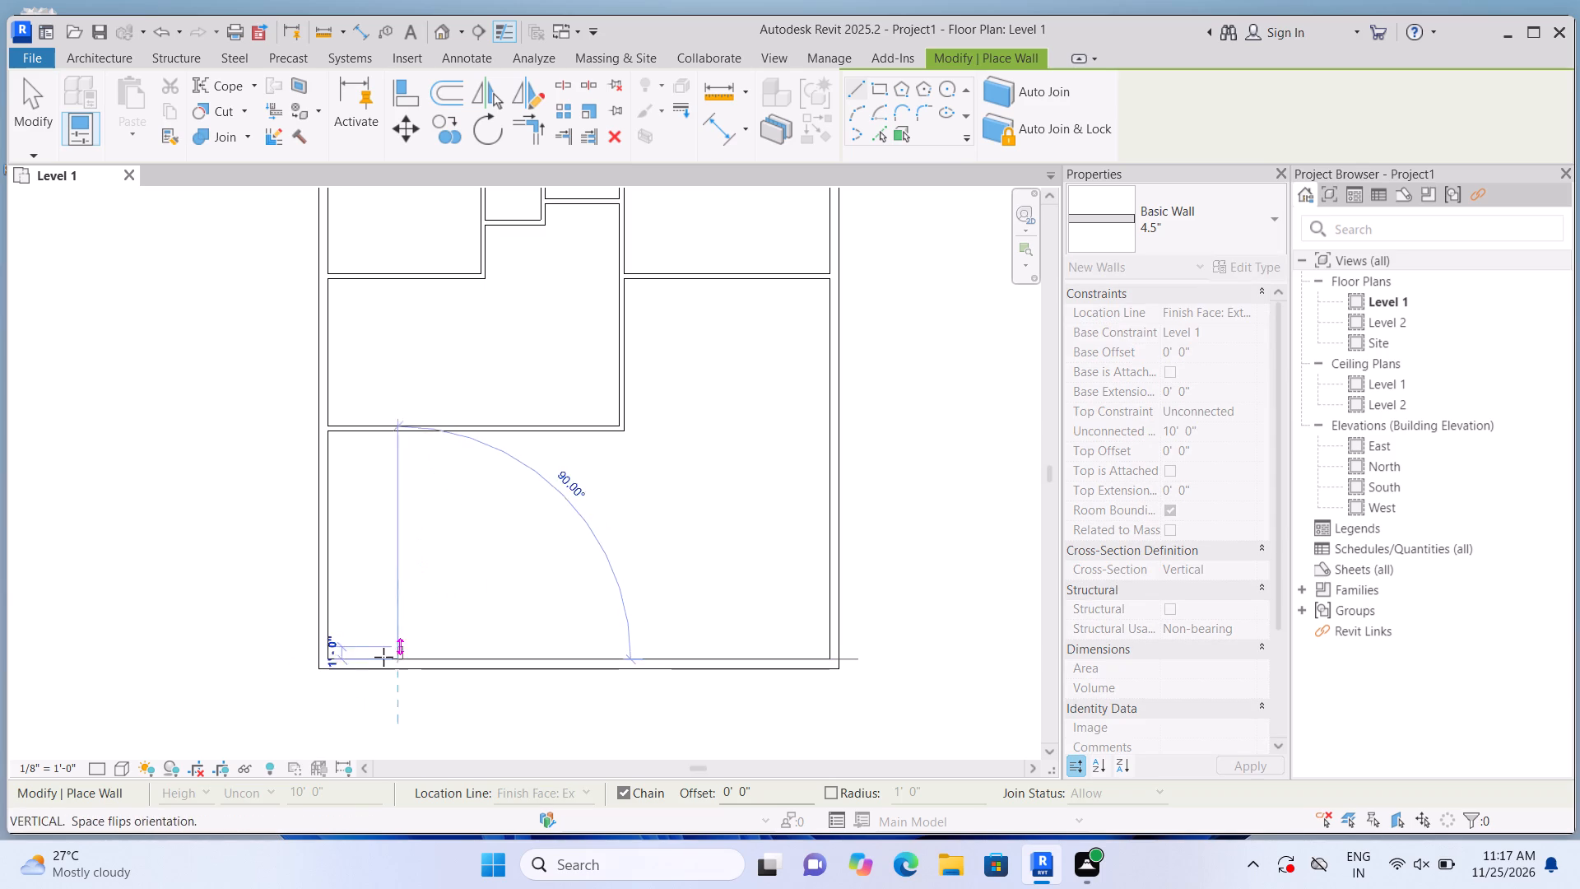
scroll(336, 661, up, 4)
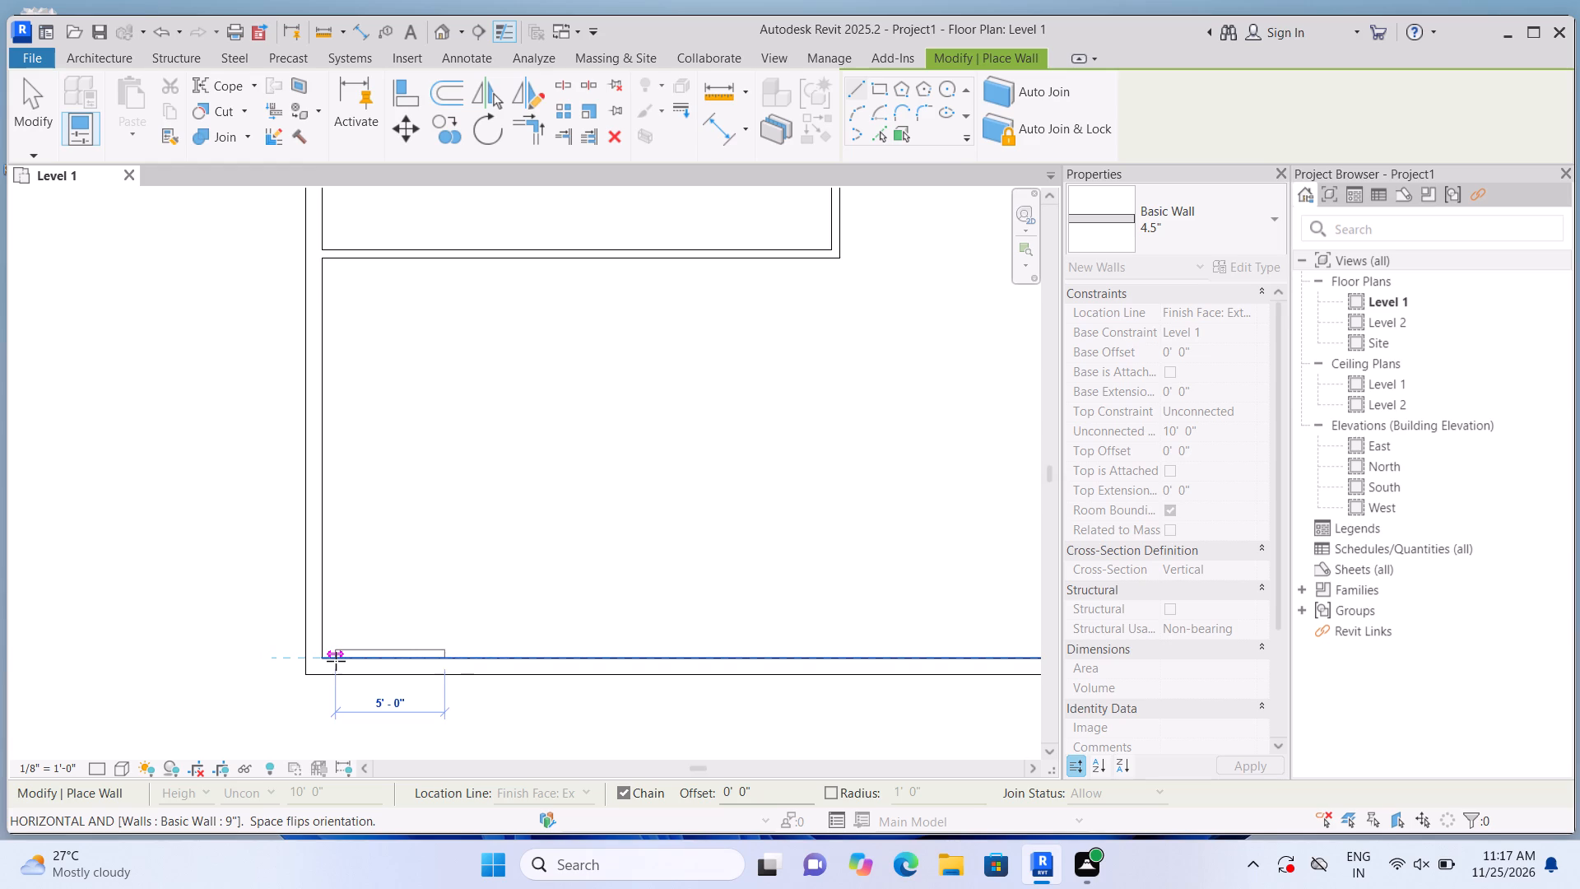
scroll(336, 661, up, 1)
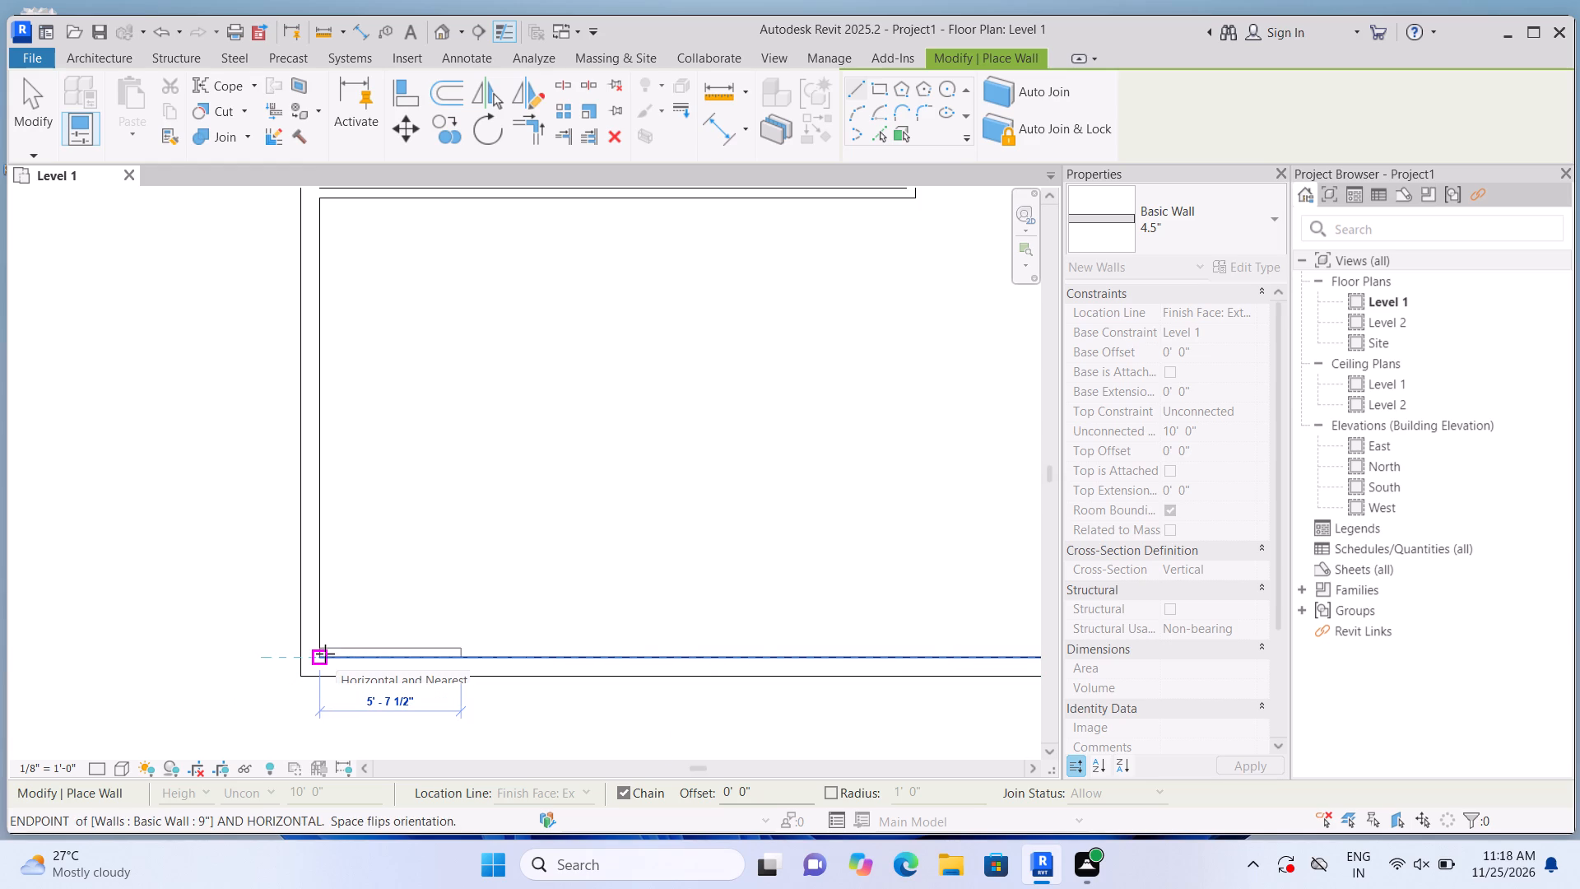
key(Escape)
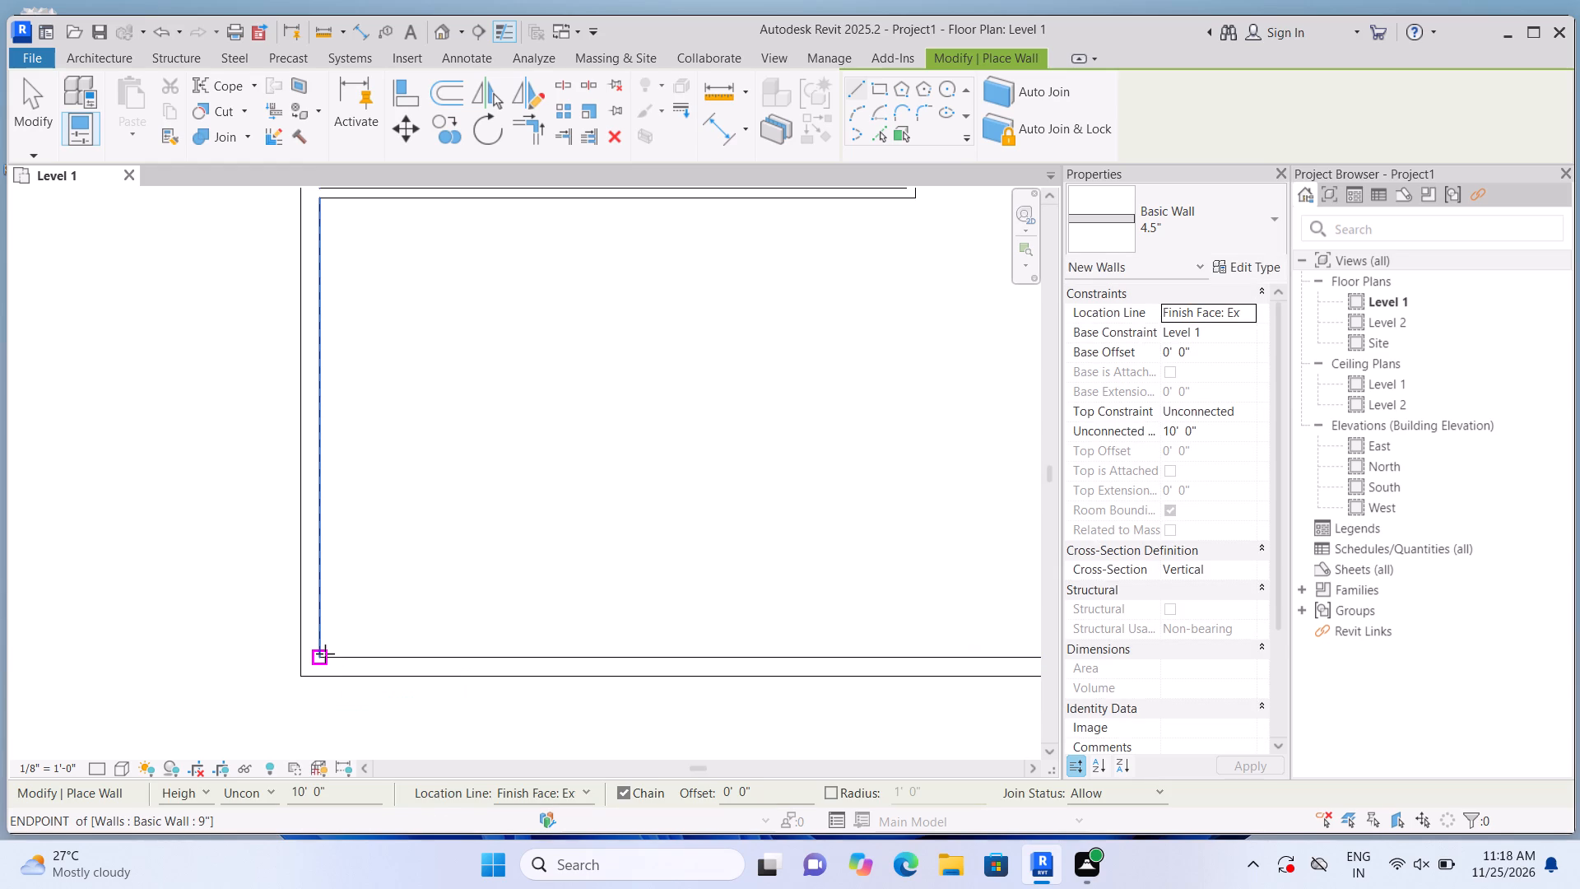
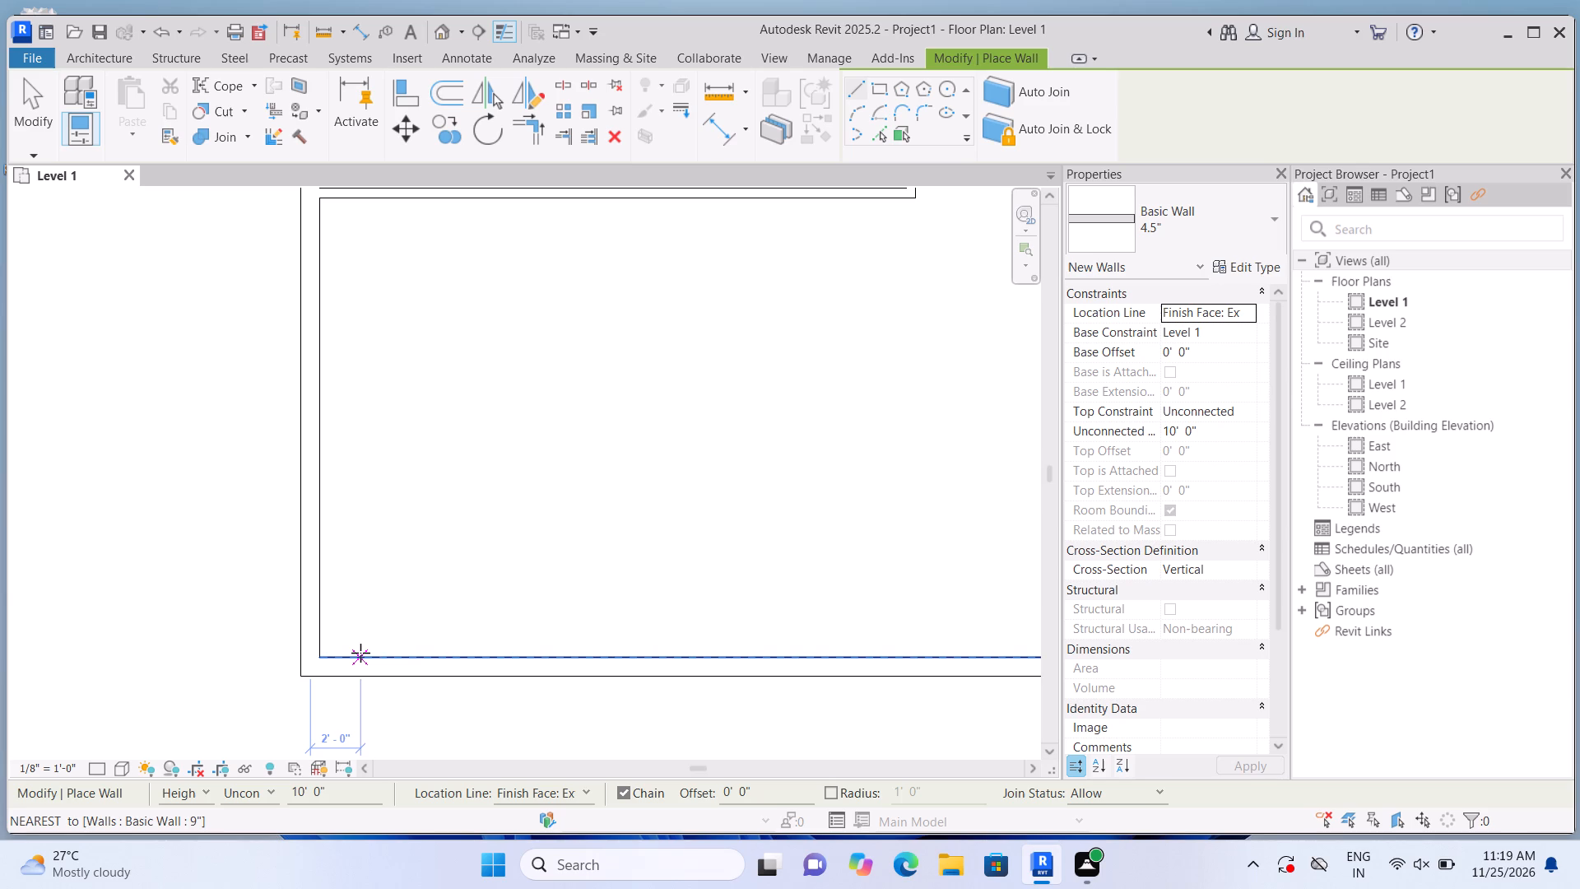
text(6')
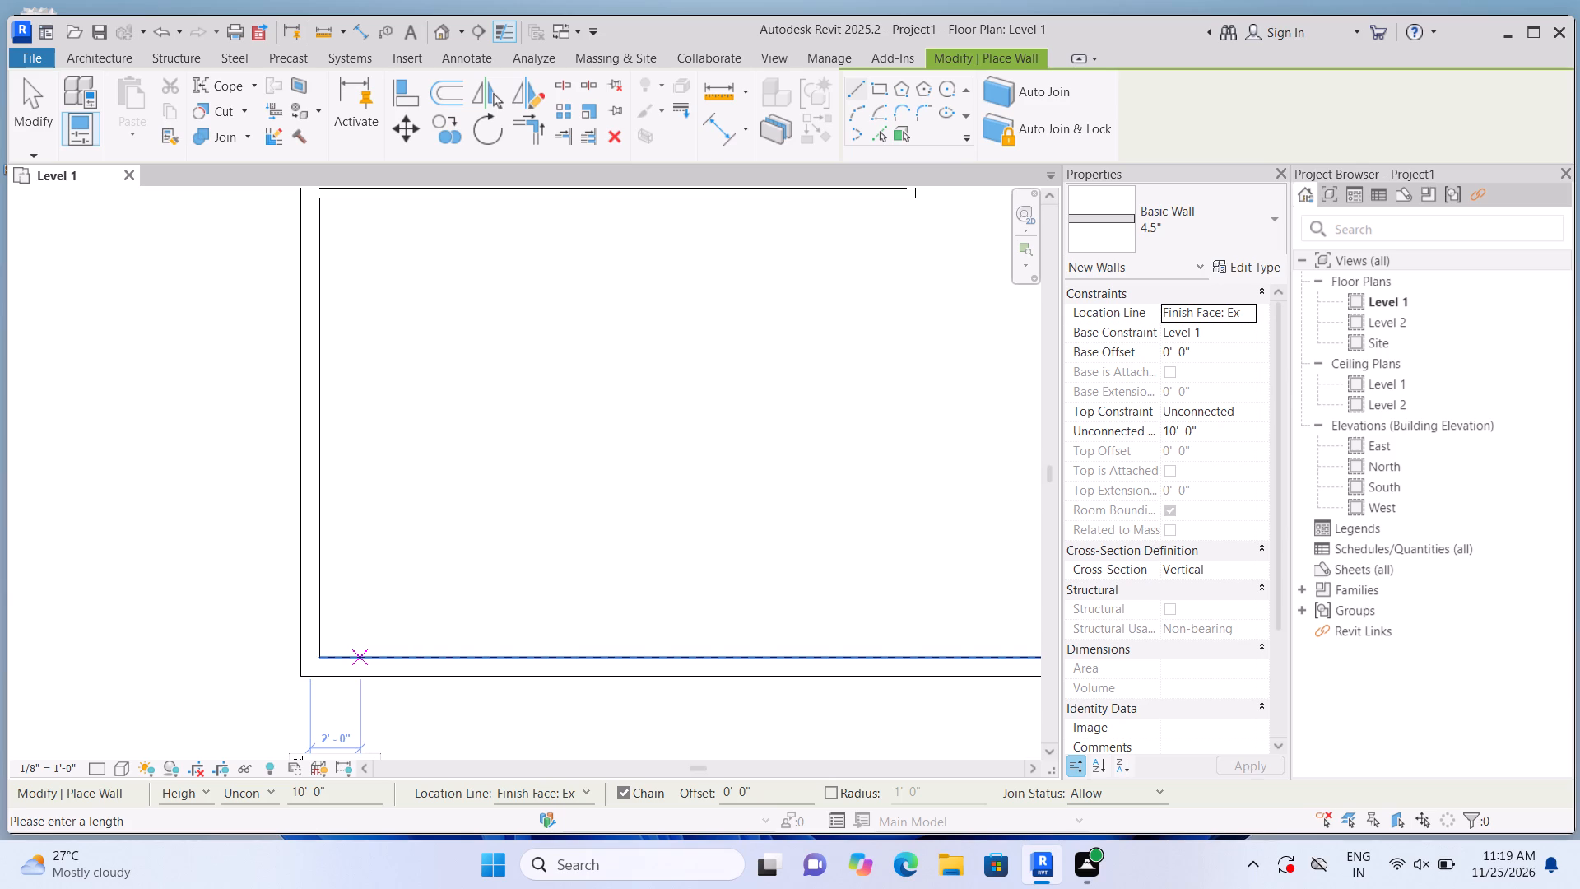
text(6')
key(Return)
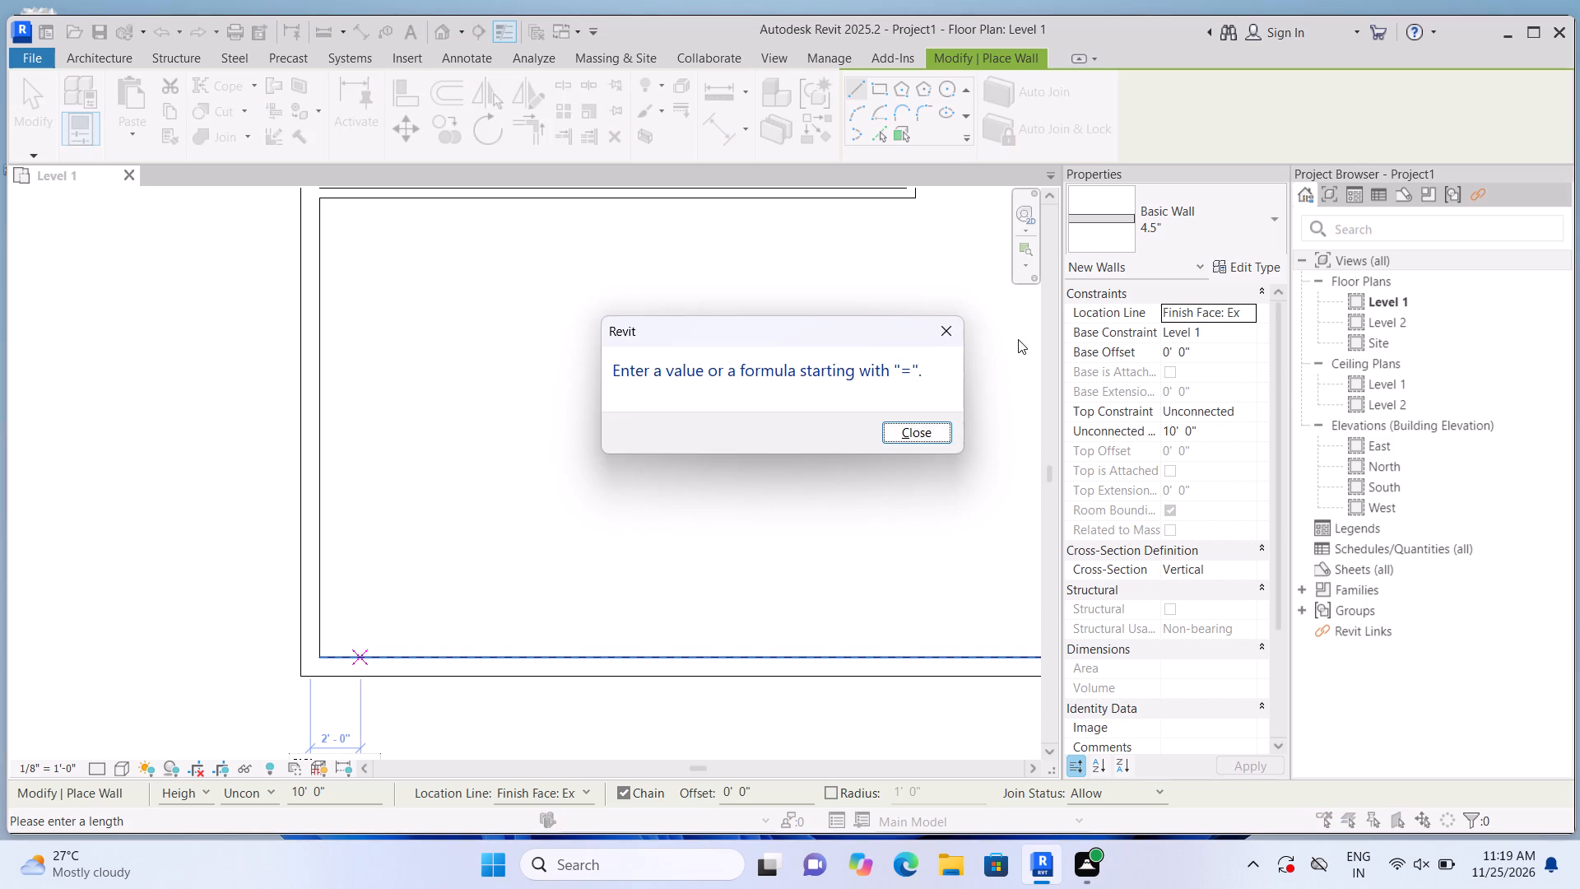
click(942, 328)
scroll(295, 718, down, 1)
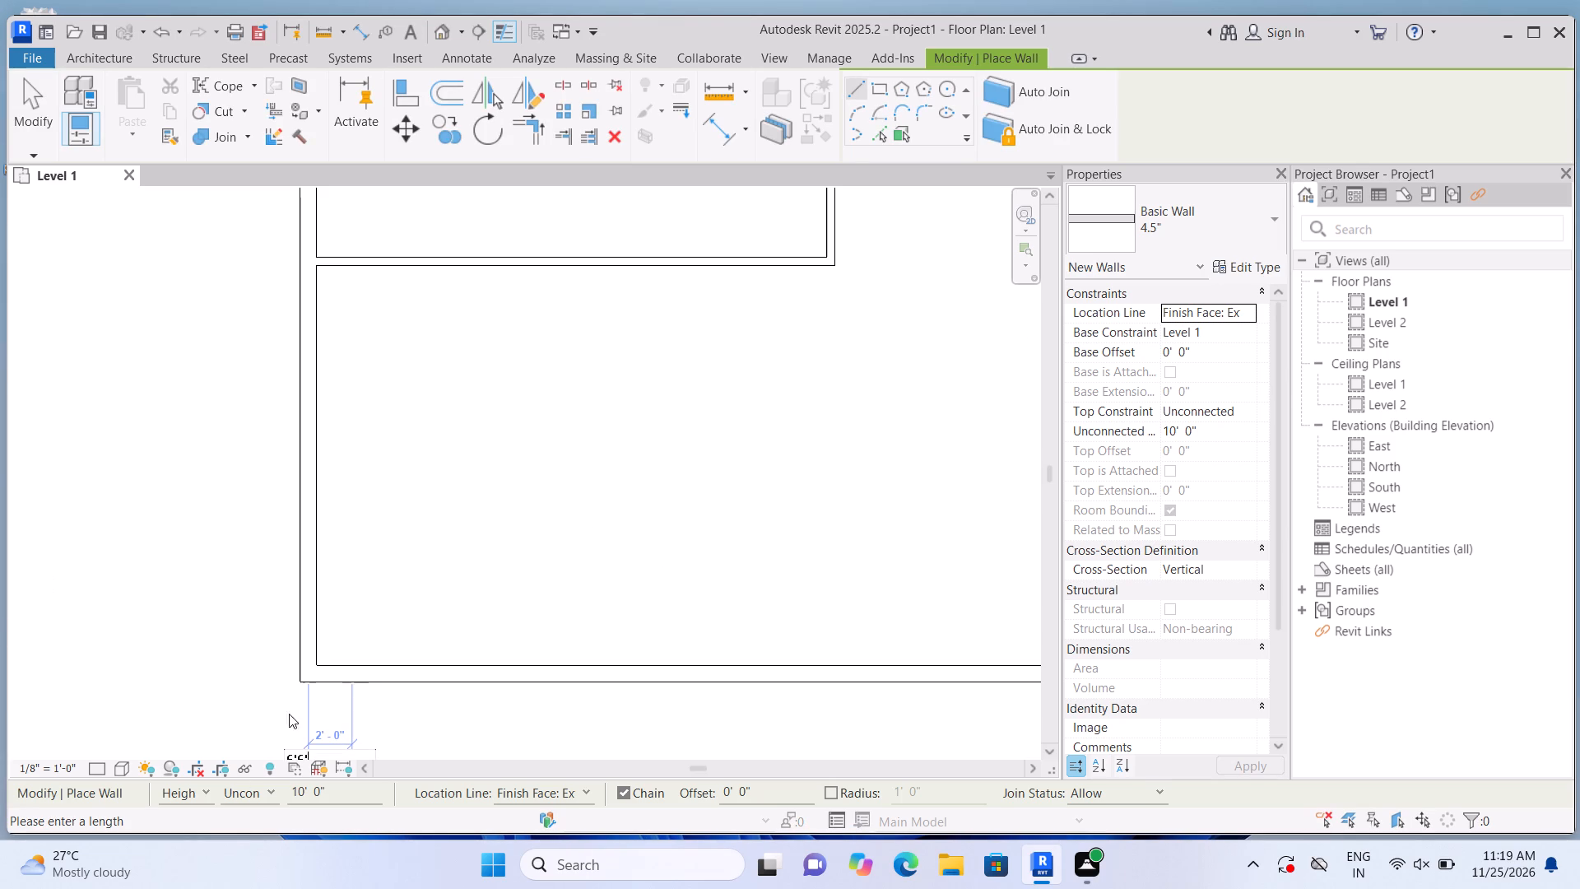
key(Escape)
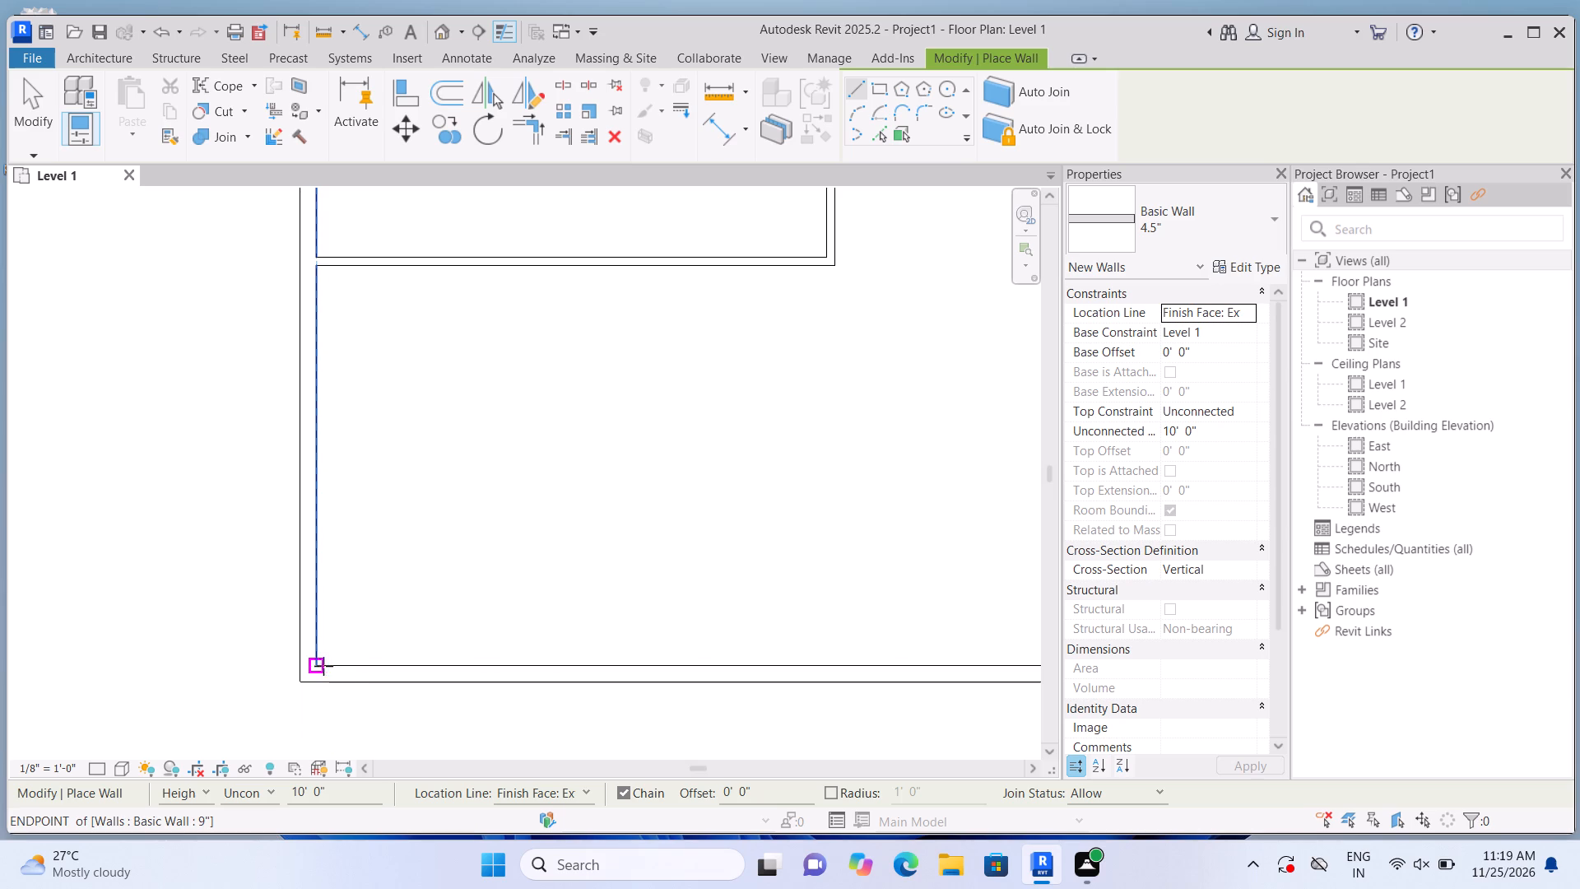
Enclose the plan's bottom-left corner with 4.5" walls: start 6' from the inside corner, run up 6' plus about 3'-6", and across to the left exterior wall.
text(6')
key(Return)
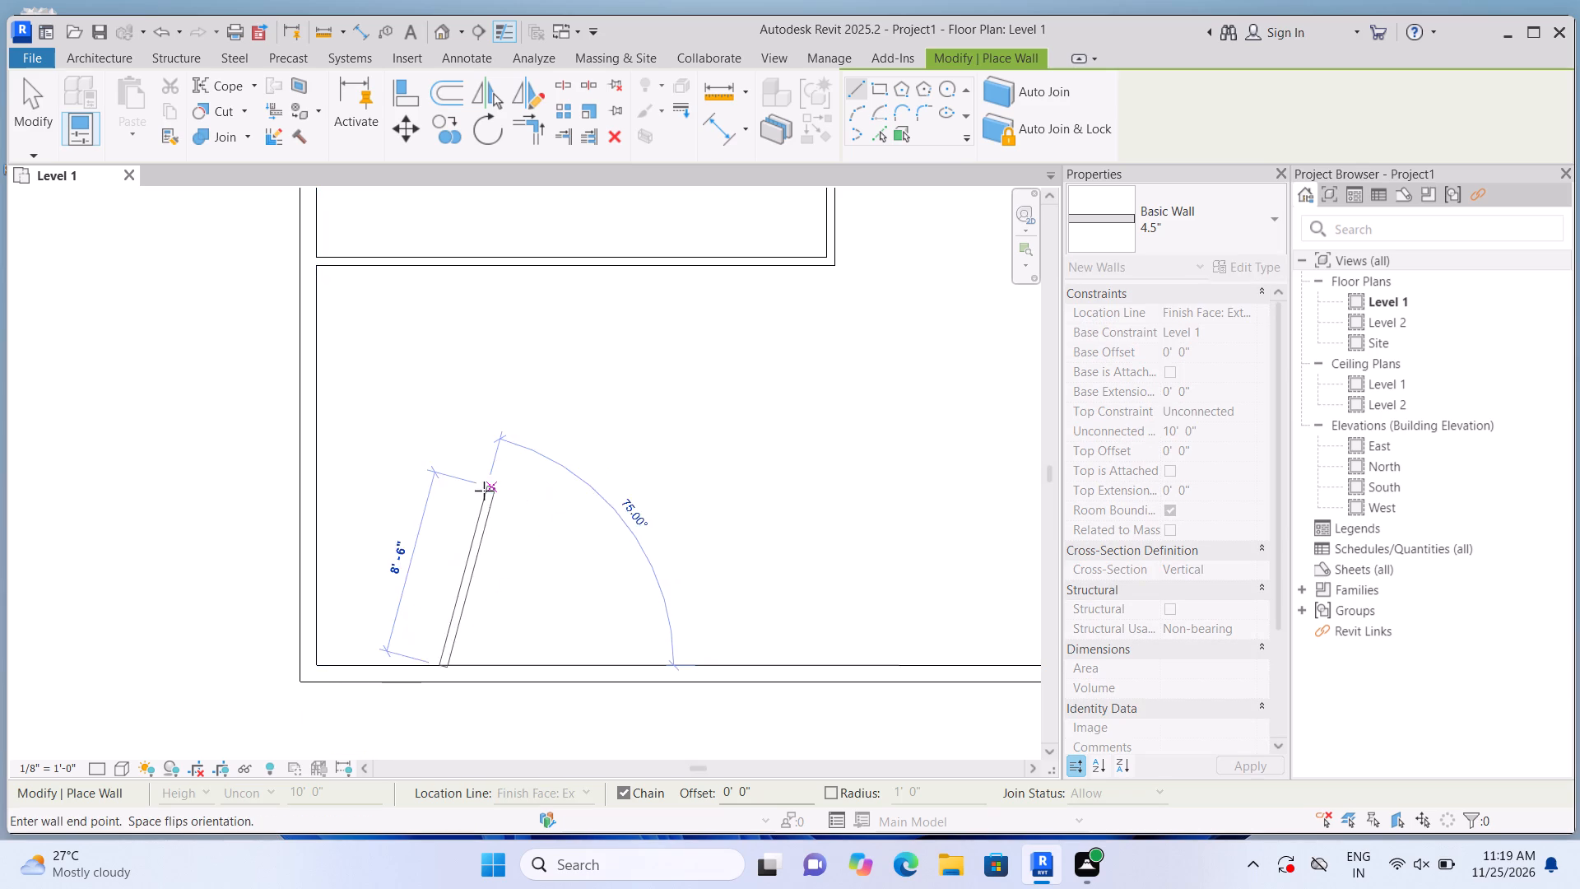
scroll(484, 491, down, 3)
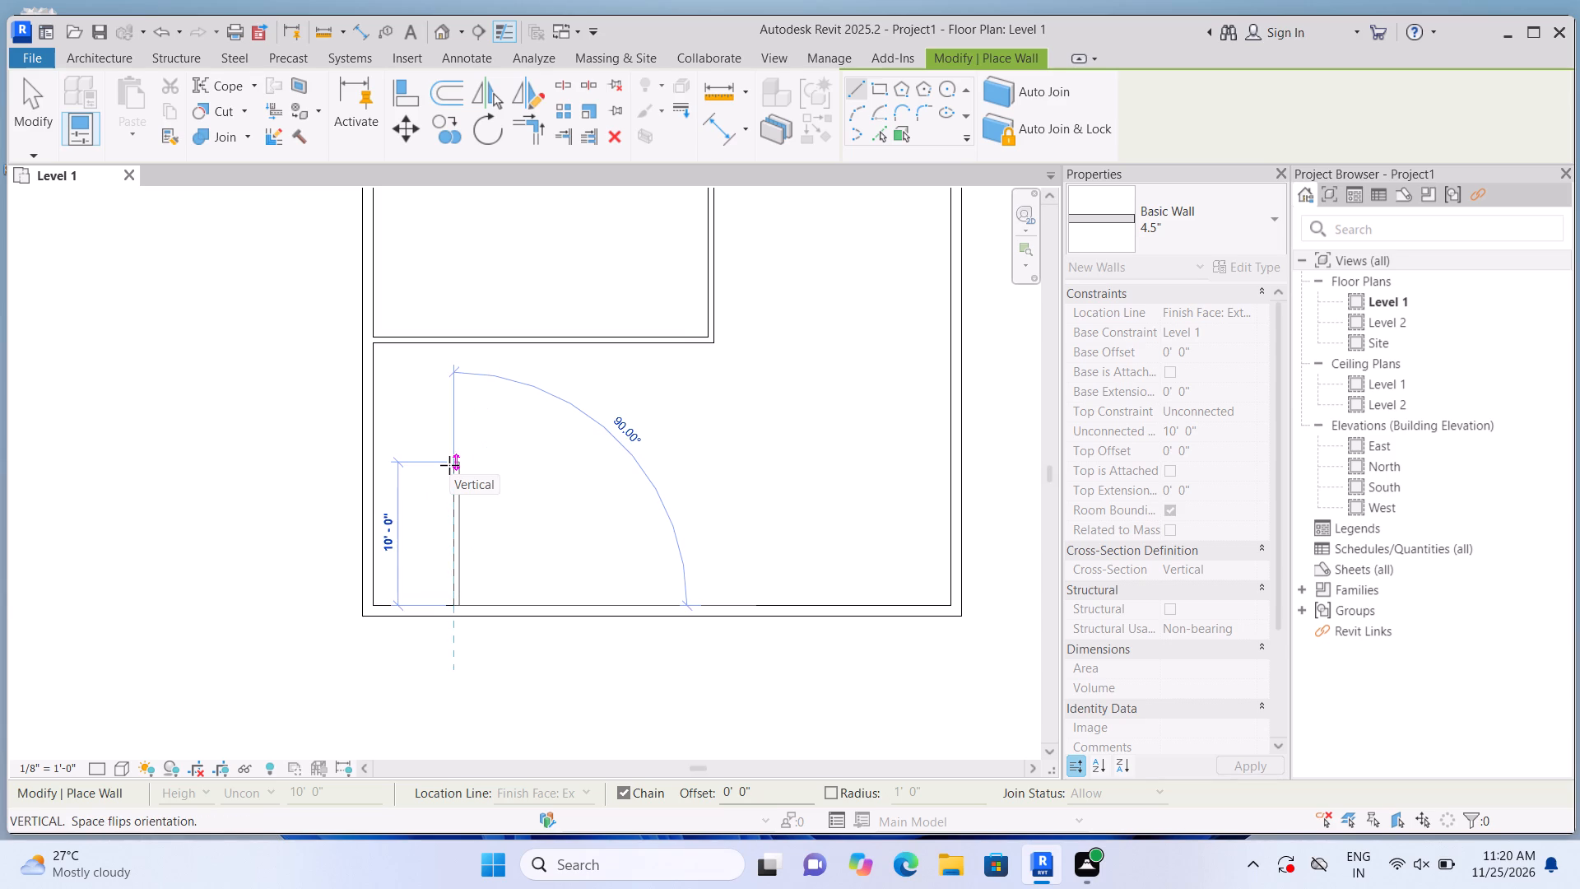
text(6')
key(Return)
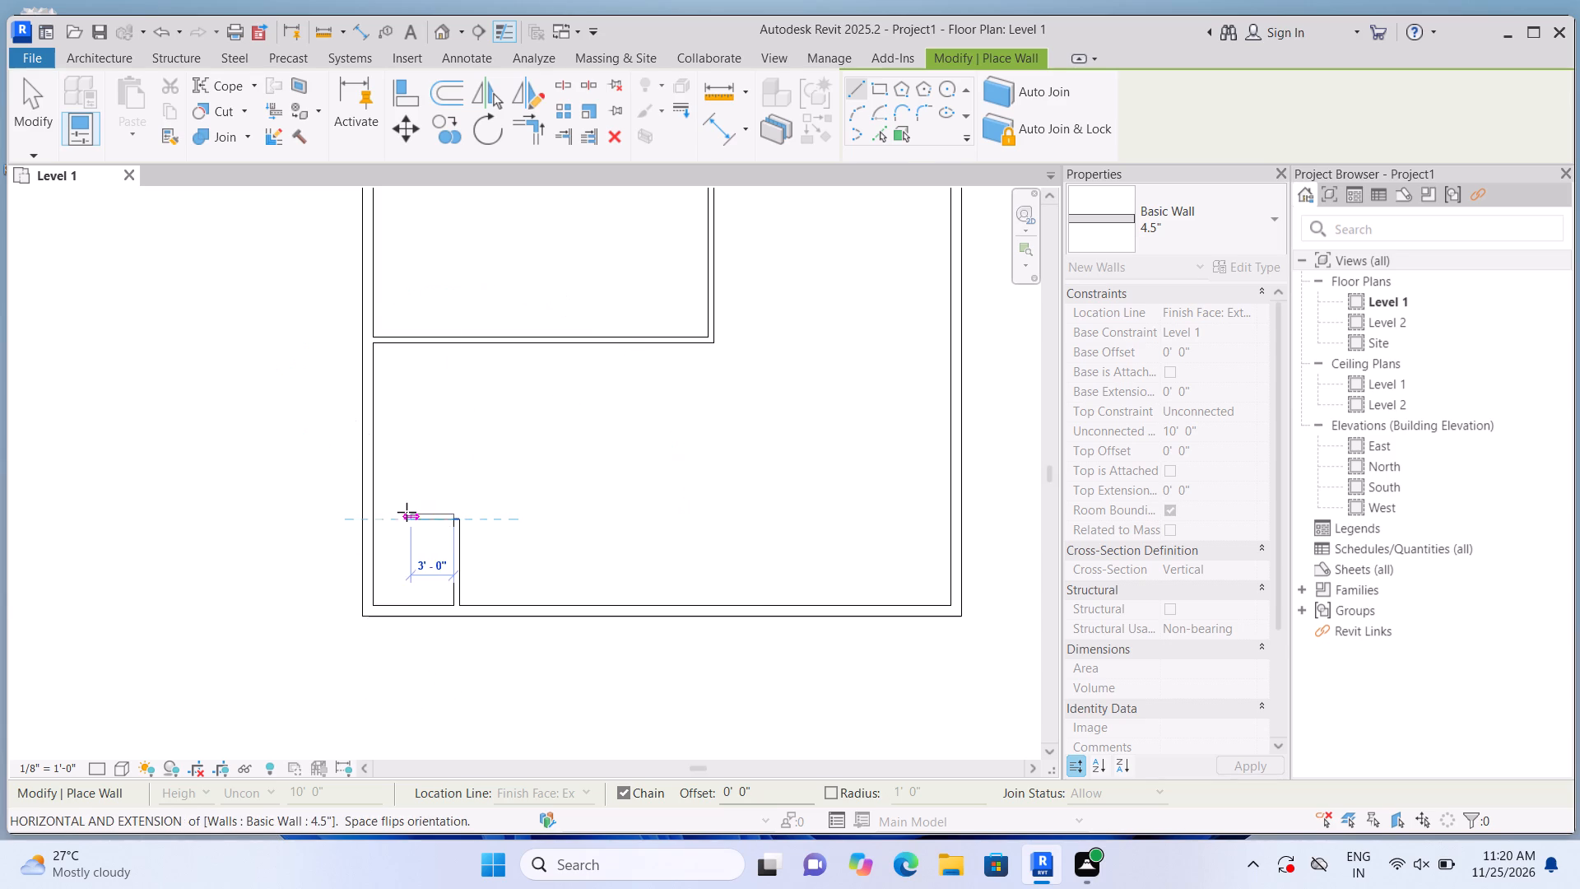
click(458, 472)
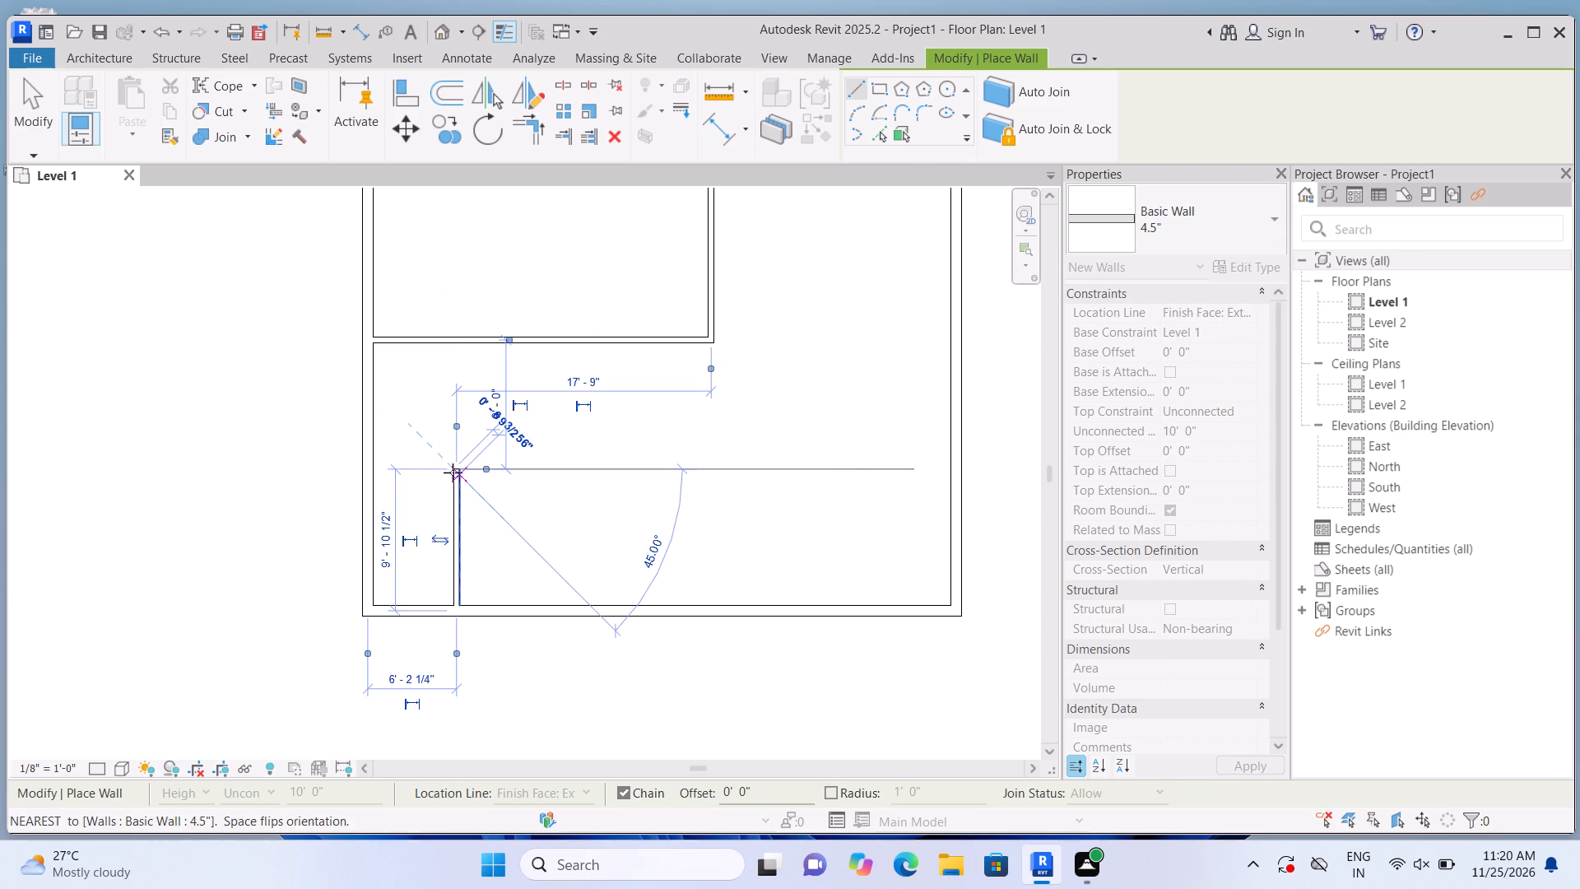
click(374, 472)
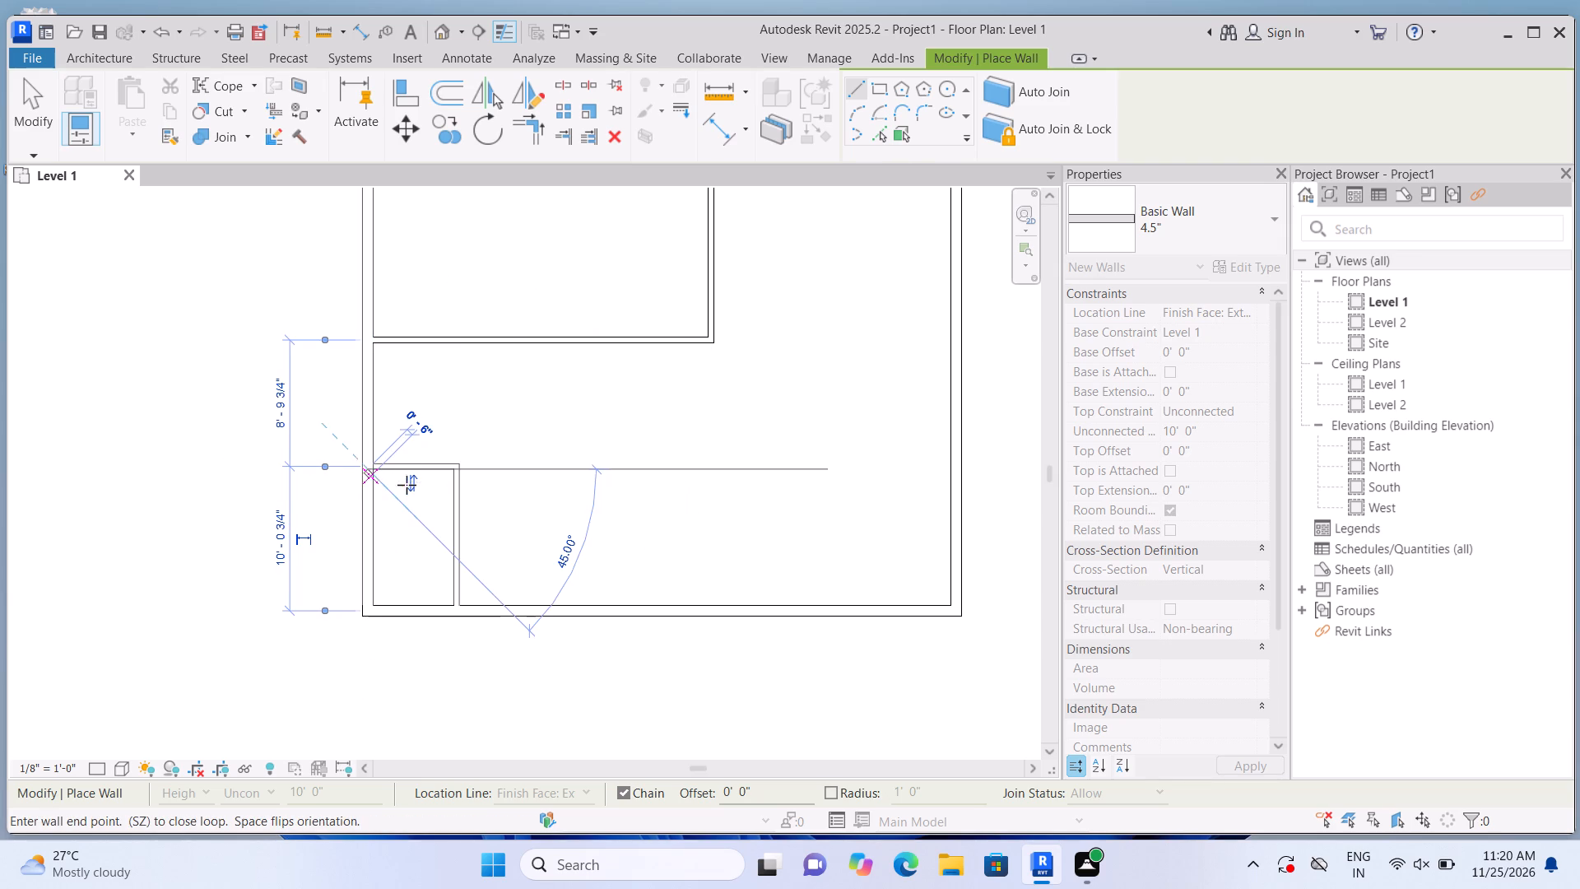
key(Escape)
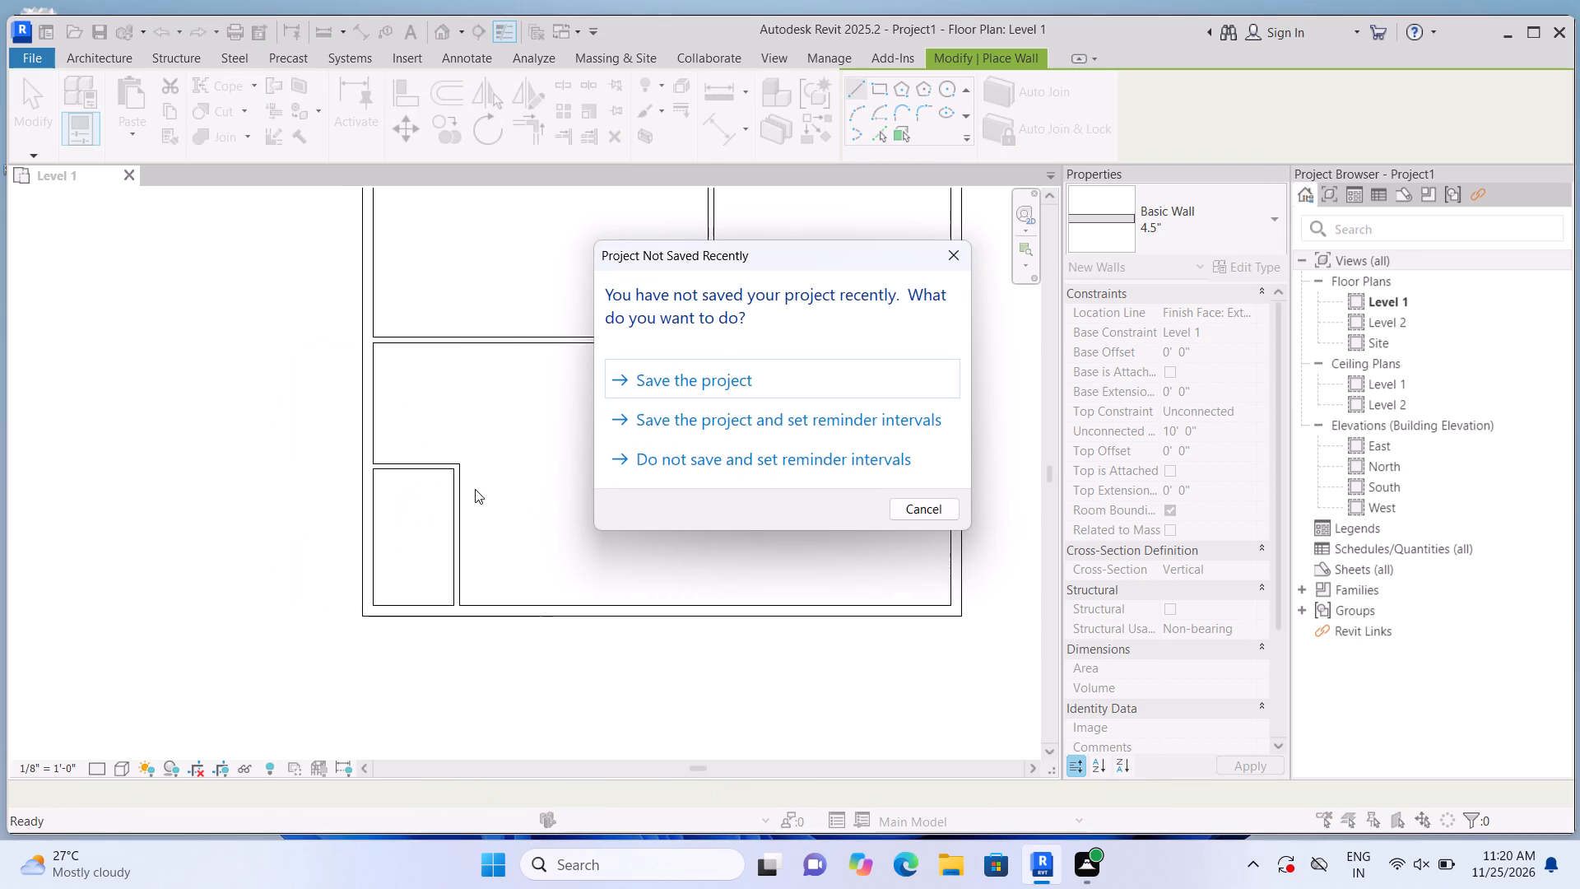
click(960, 253)
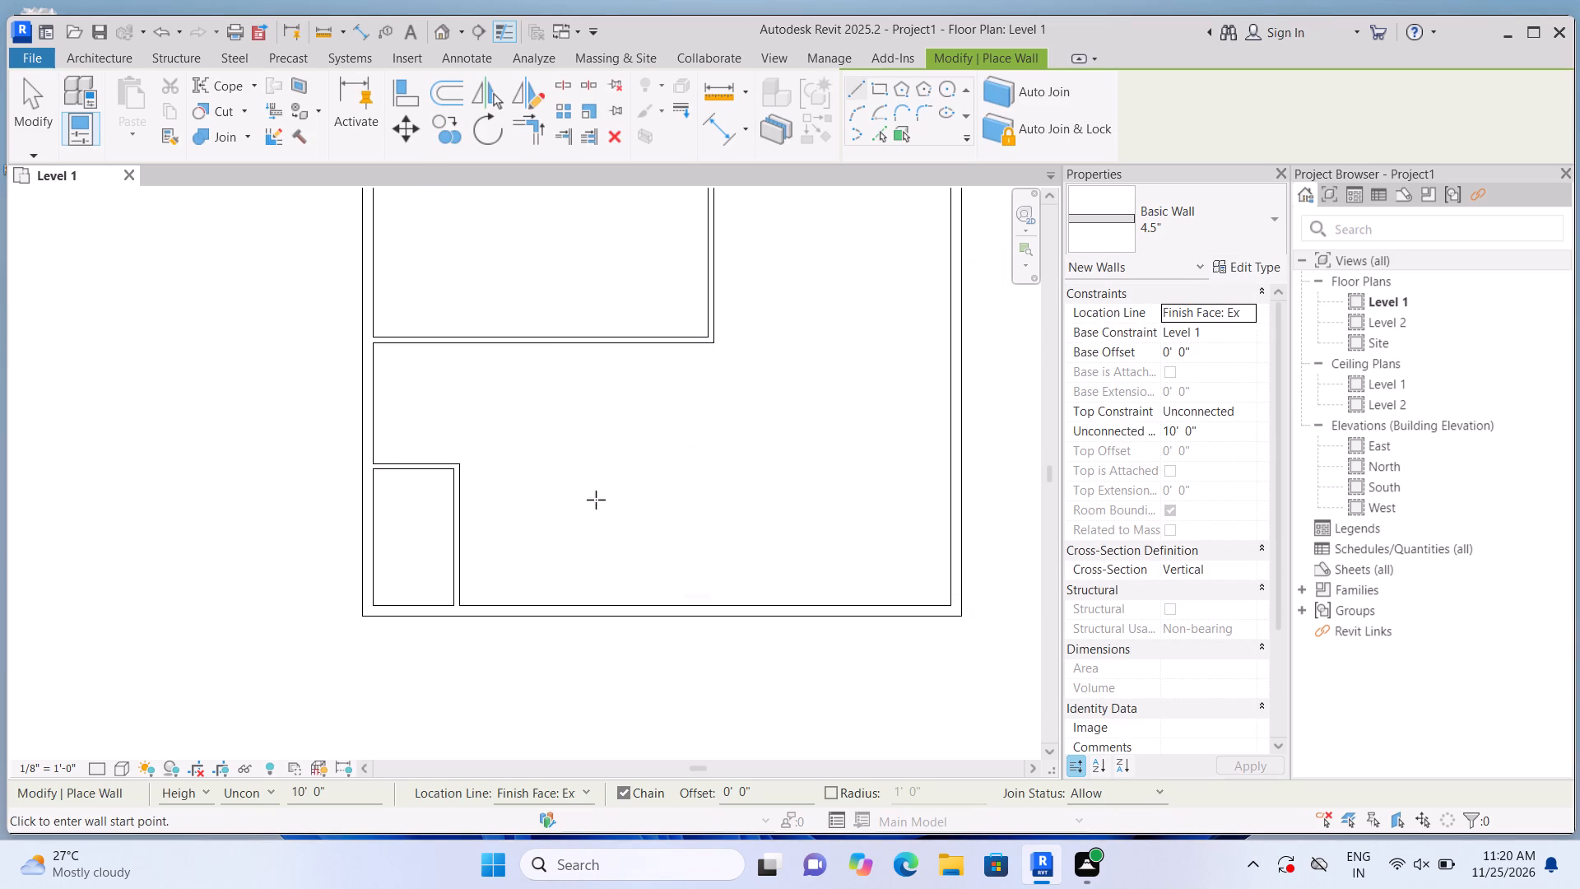
Draw a flipped 4.5" wall about 8'-5" long from the small corner room's upper-right corner up to the horizontal wall above.
click(121, 58)
click(89, 95)
scroll(476, 425, up, 3)
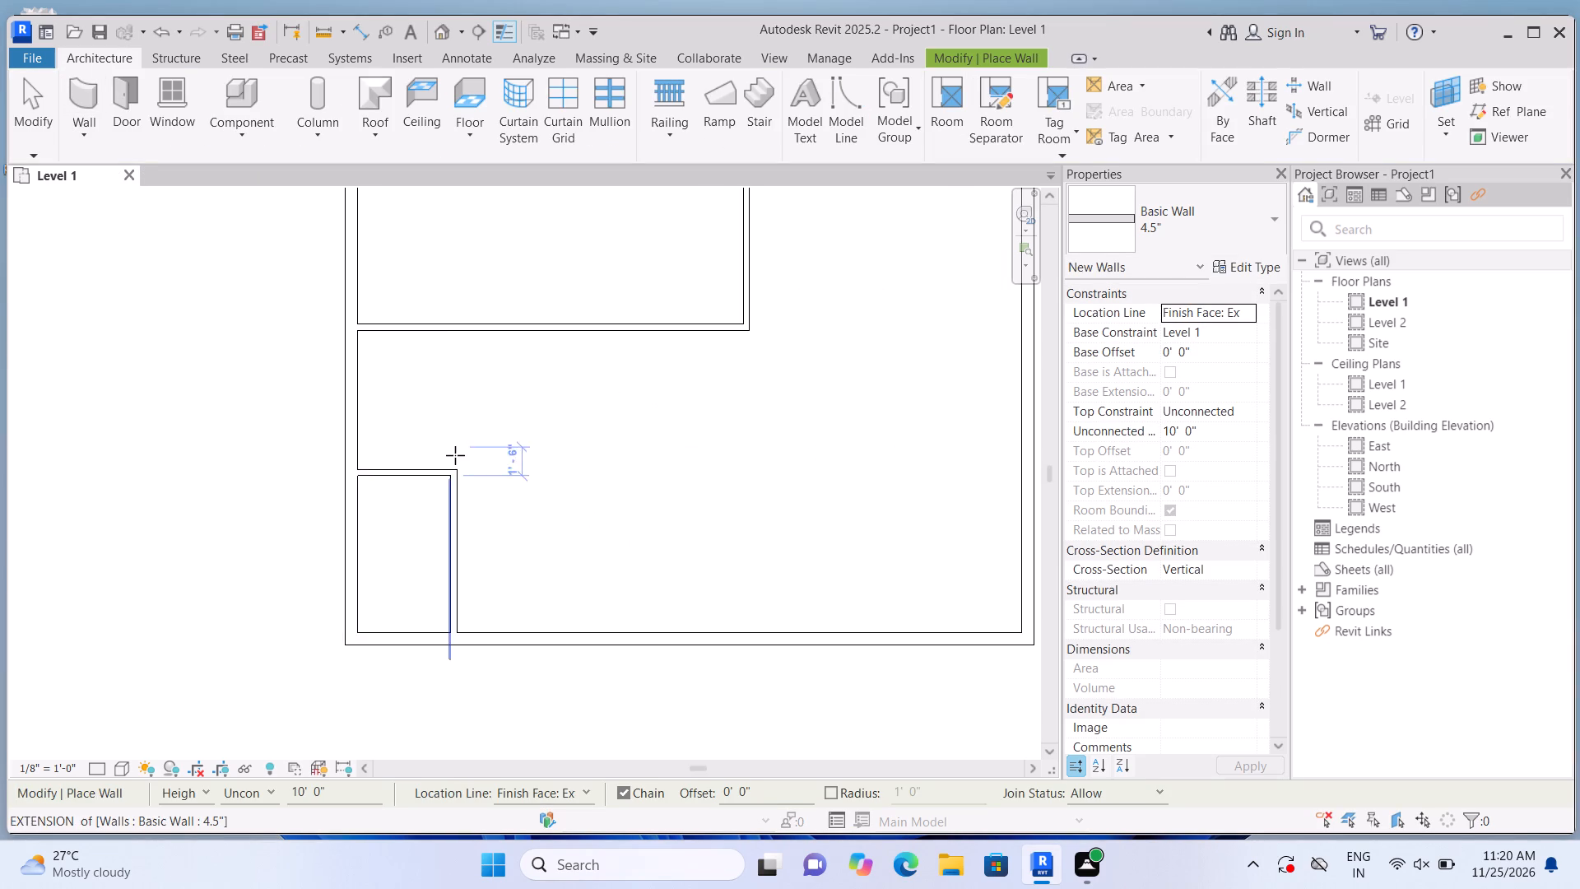
scroll(455, 455, up, 2)
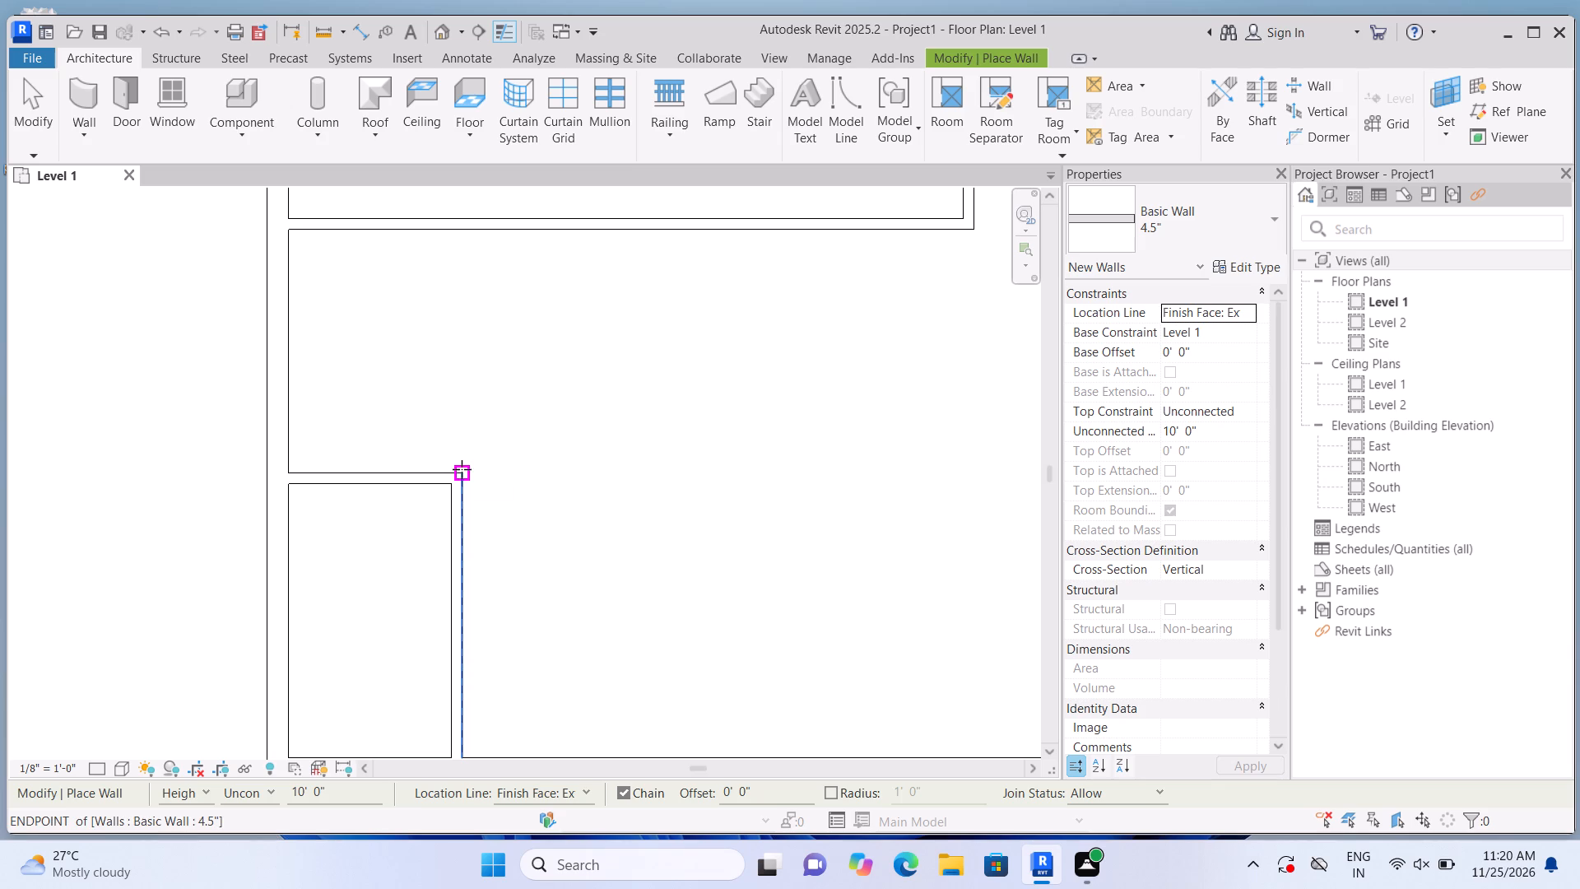
click(463, 469)
key(space)
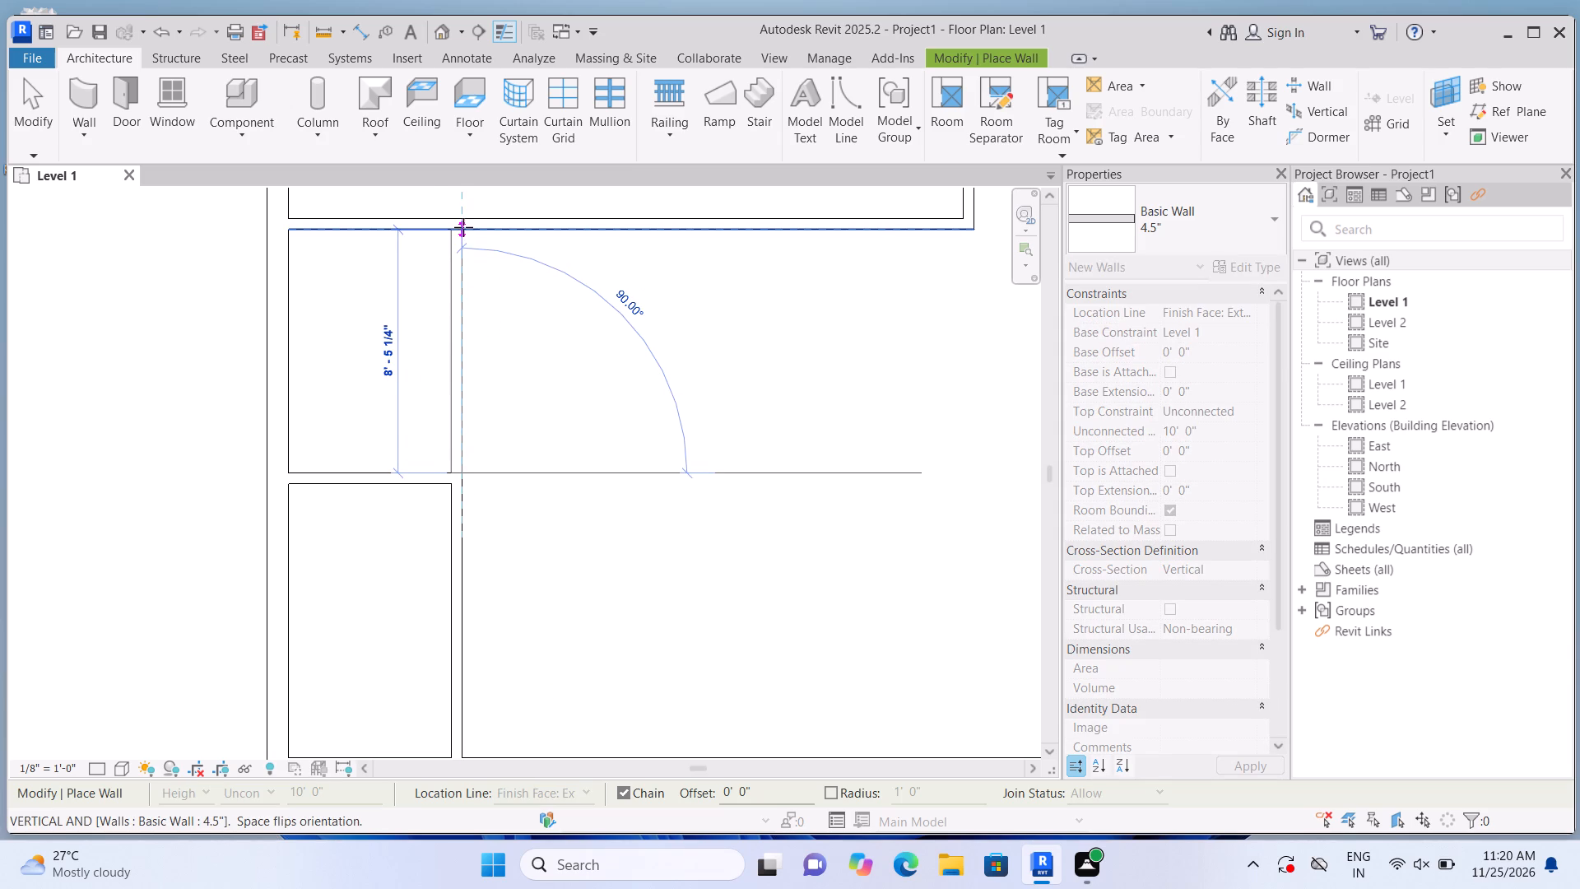
click(463, 227)
key(Escape)
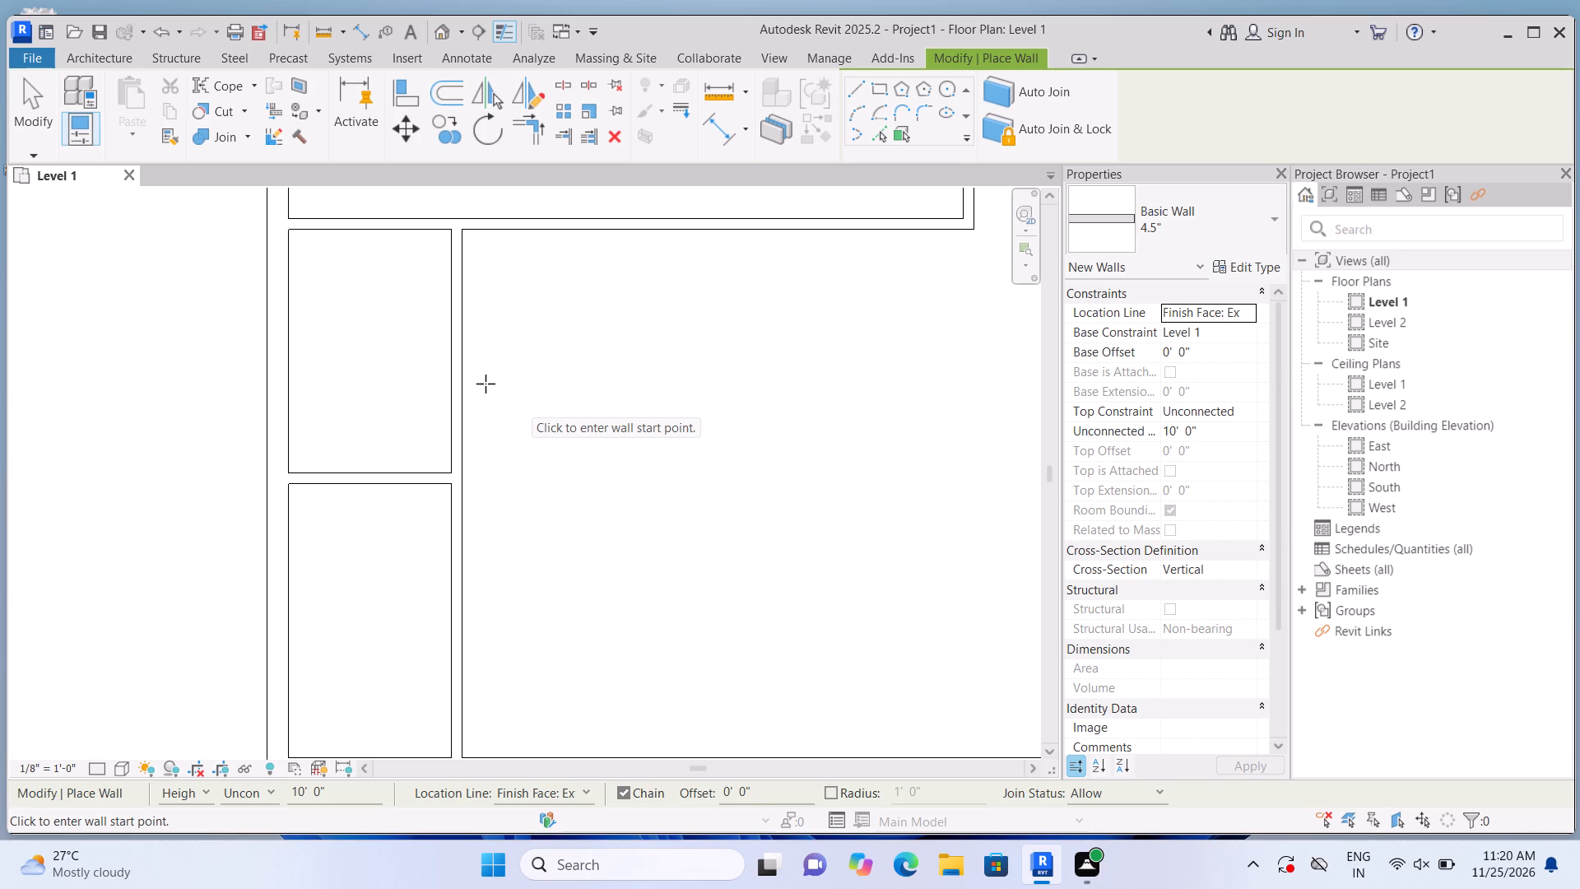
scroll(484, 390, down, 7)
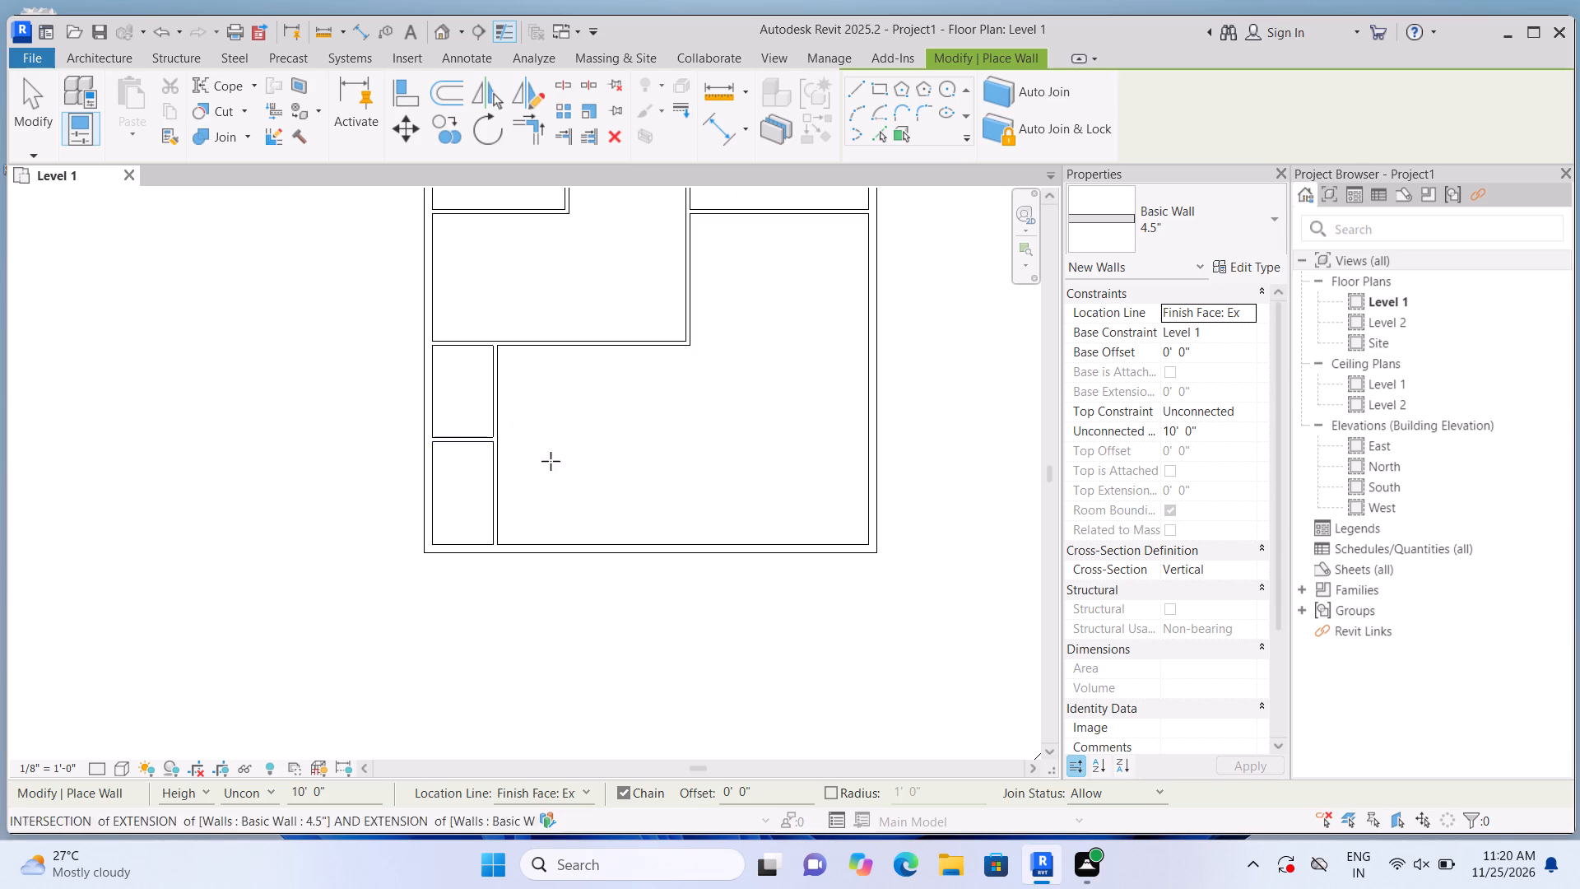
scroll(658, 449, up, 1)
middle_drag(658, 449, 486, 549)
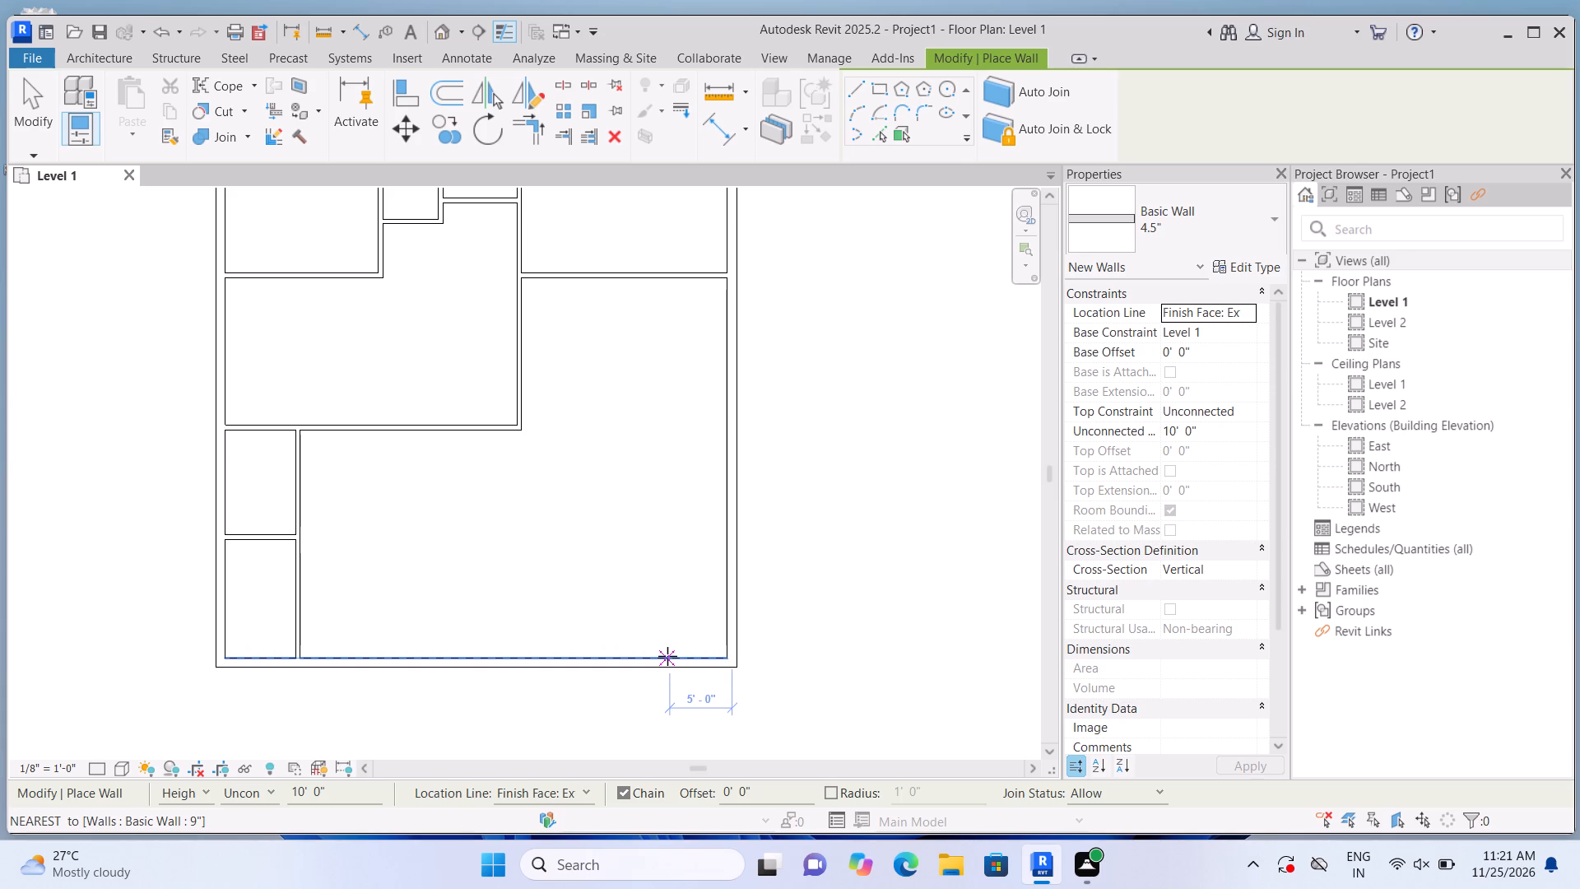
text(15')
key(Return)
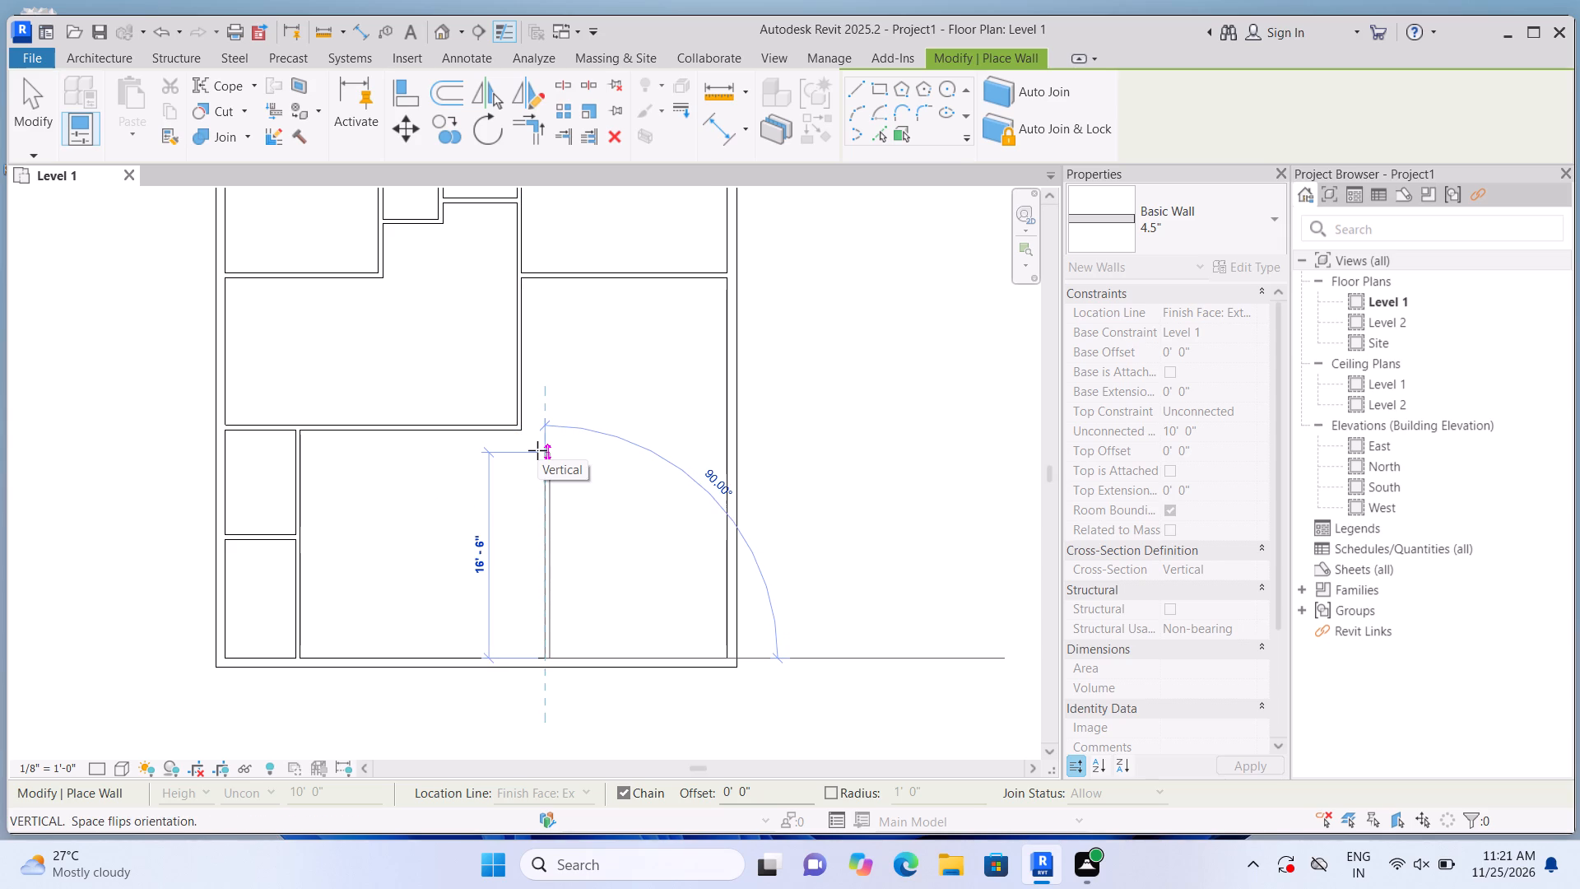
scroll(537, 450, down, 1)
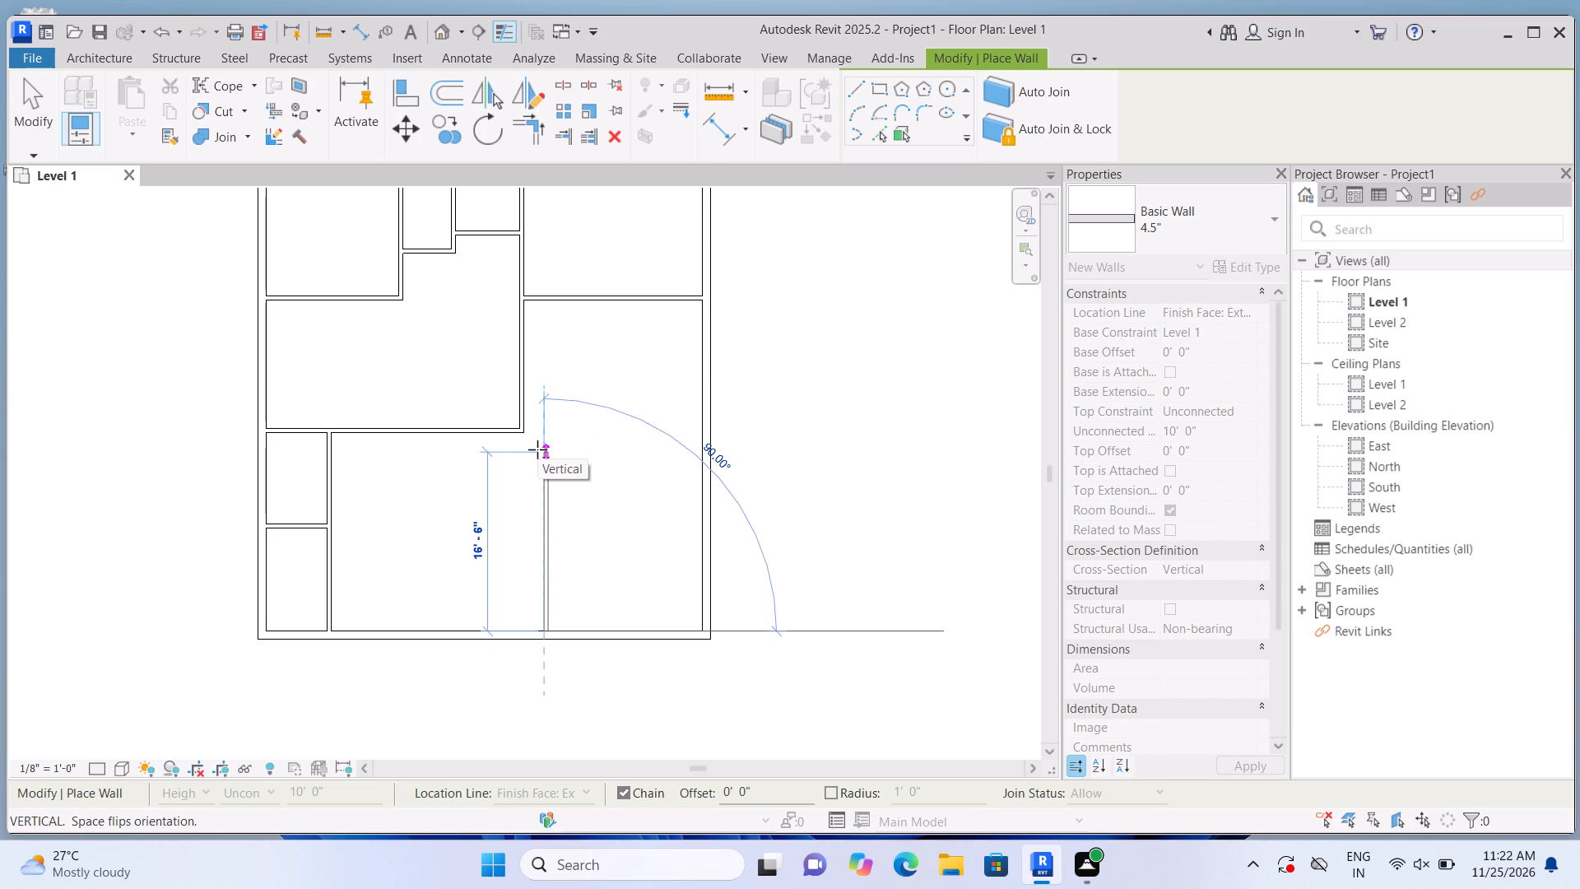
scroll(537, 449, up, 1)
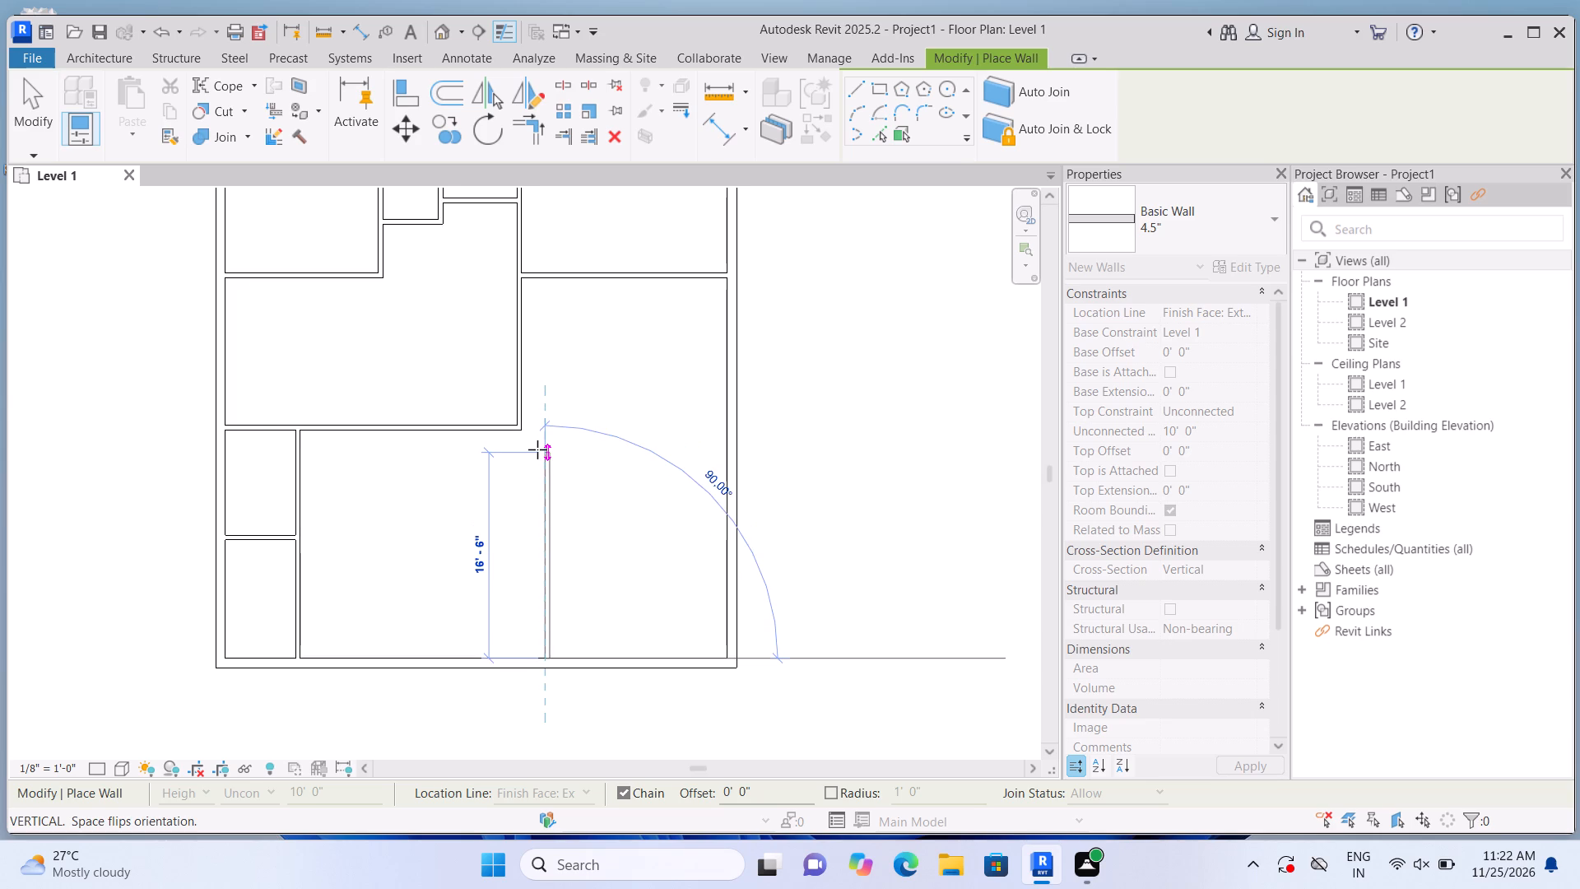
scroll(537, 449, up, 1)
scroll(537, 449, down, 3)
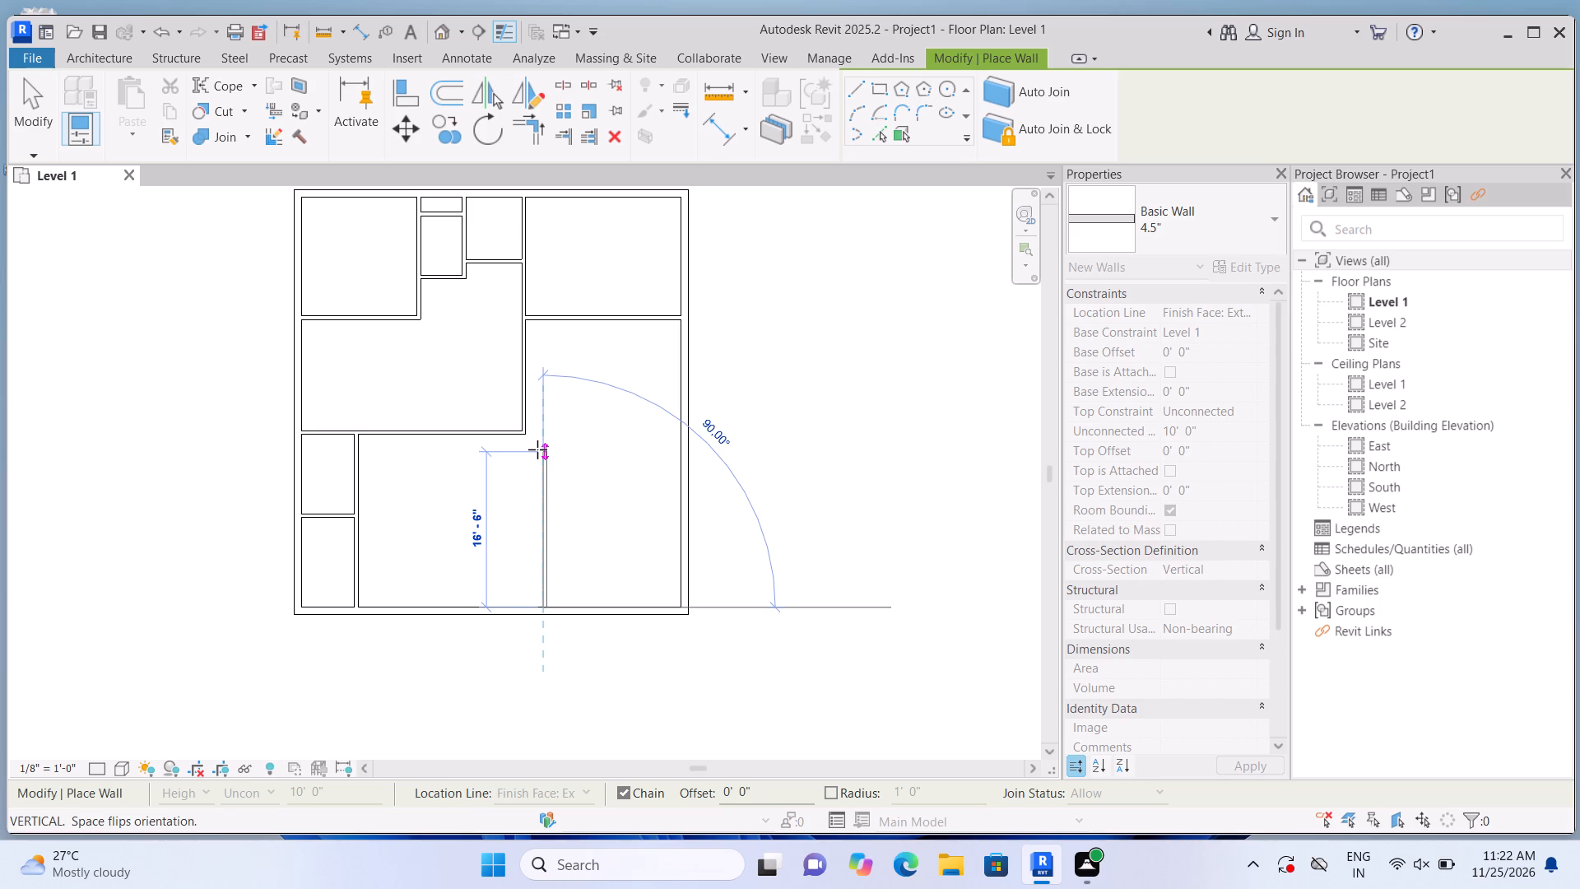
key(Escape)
Draw a flipped horizontal 4.5" wall about 16'-6" long from the central room's lower-right outer corner to the right exterior wall.
scroll(537, 449, up, 1)
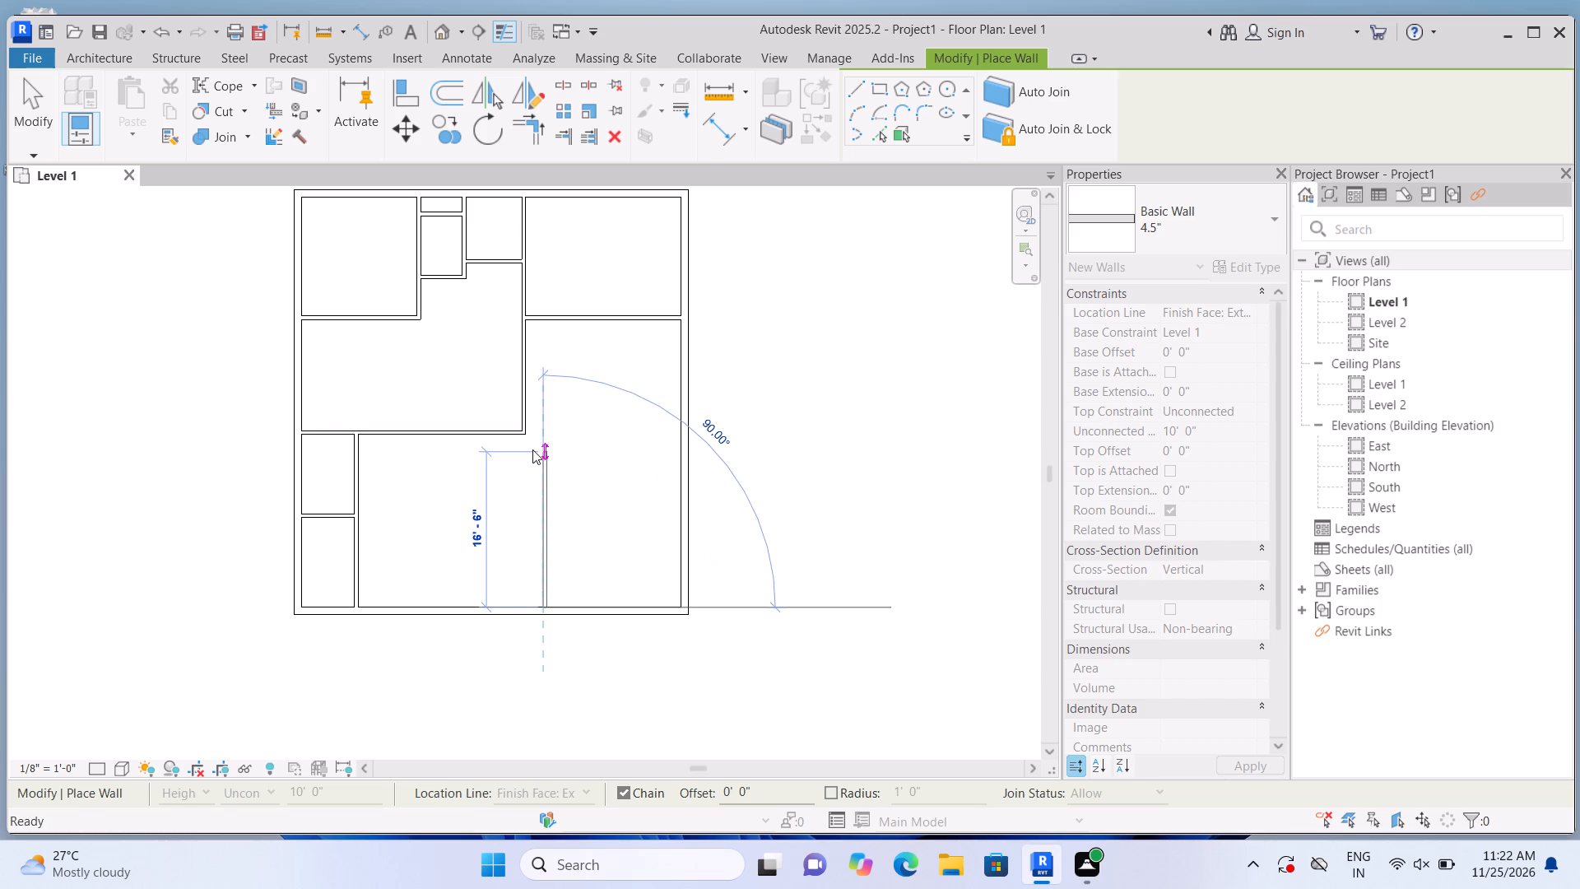
scroll(533, 491, up, 1)
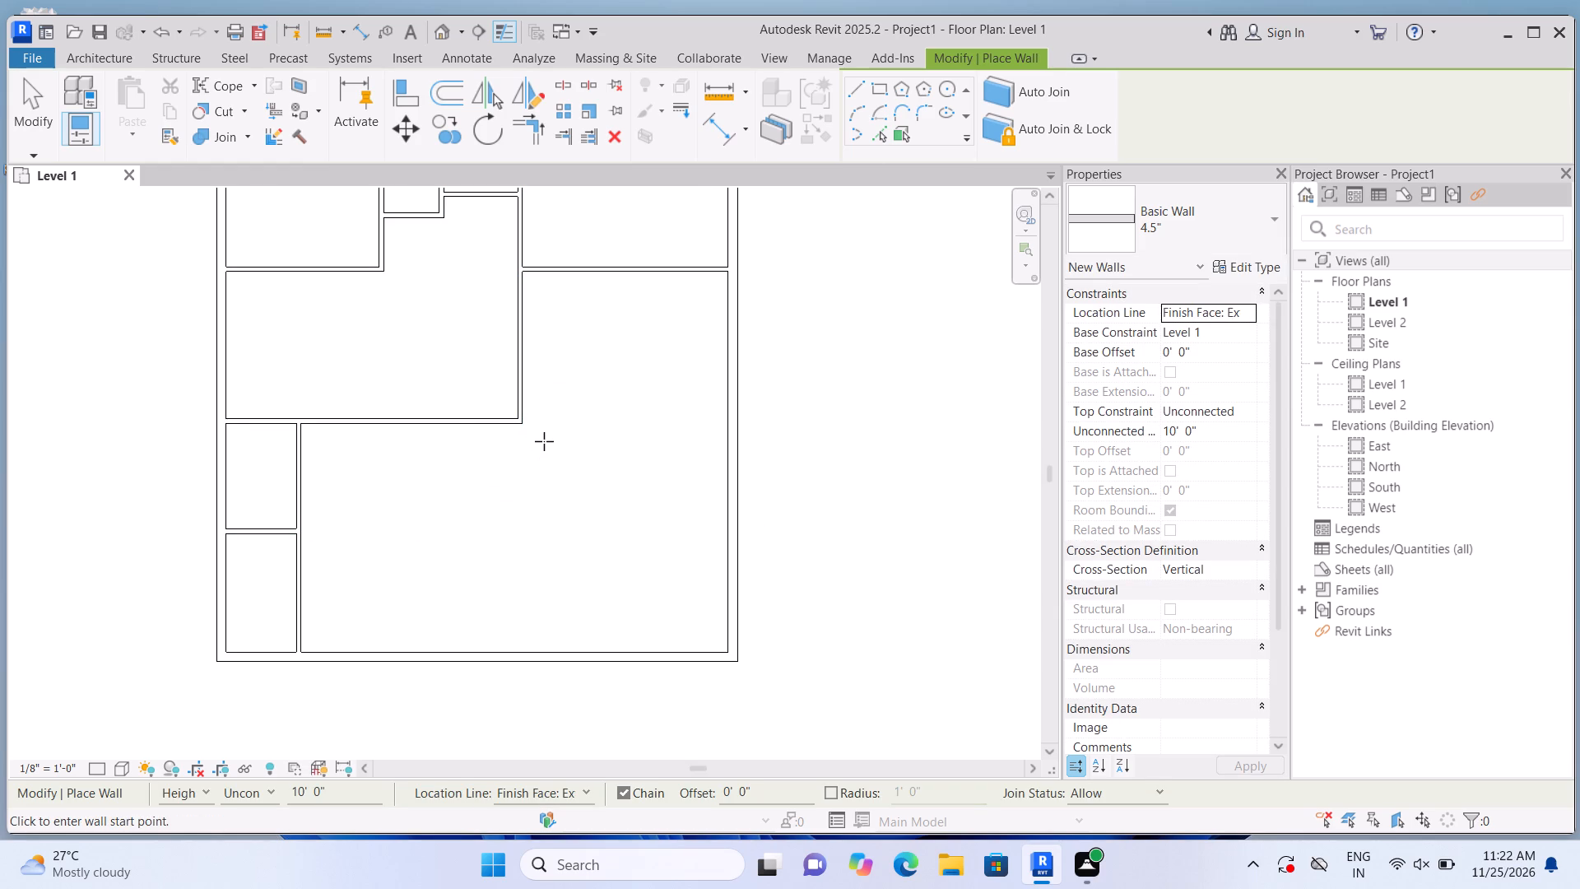
scroll(544, 441, up, 2)
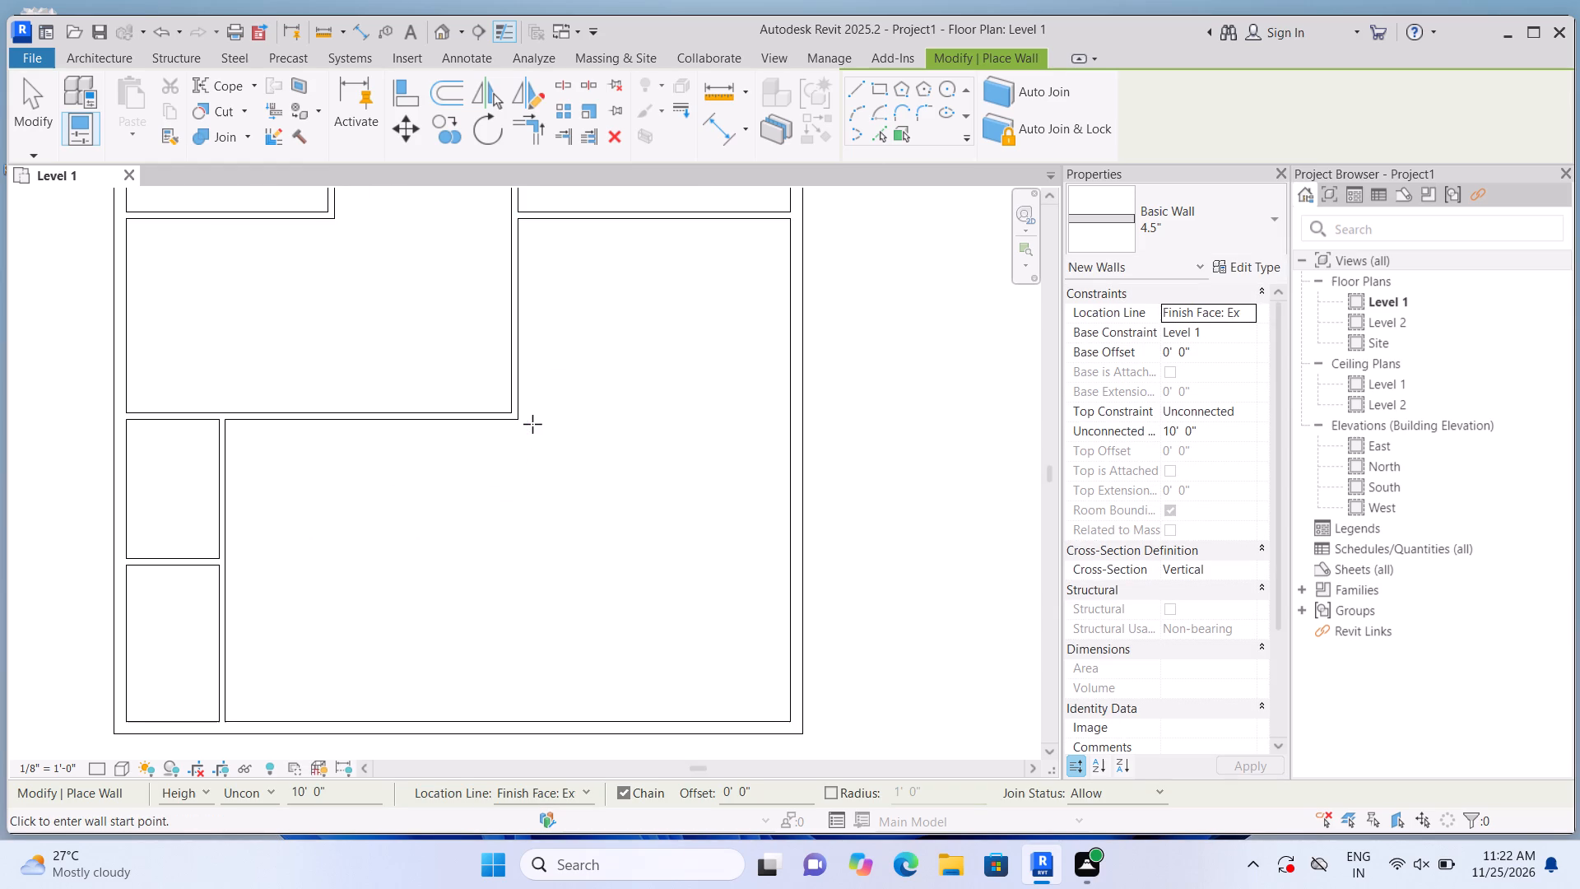
scroll(548, 417, up, 2)
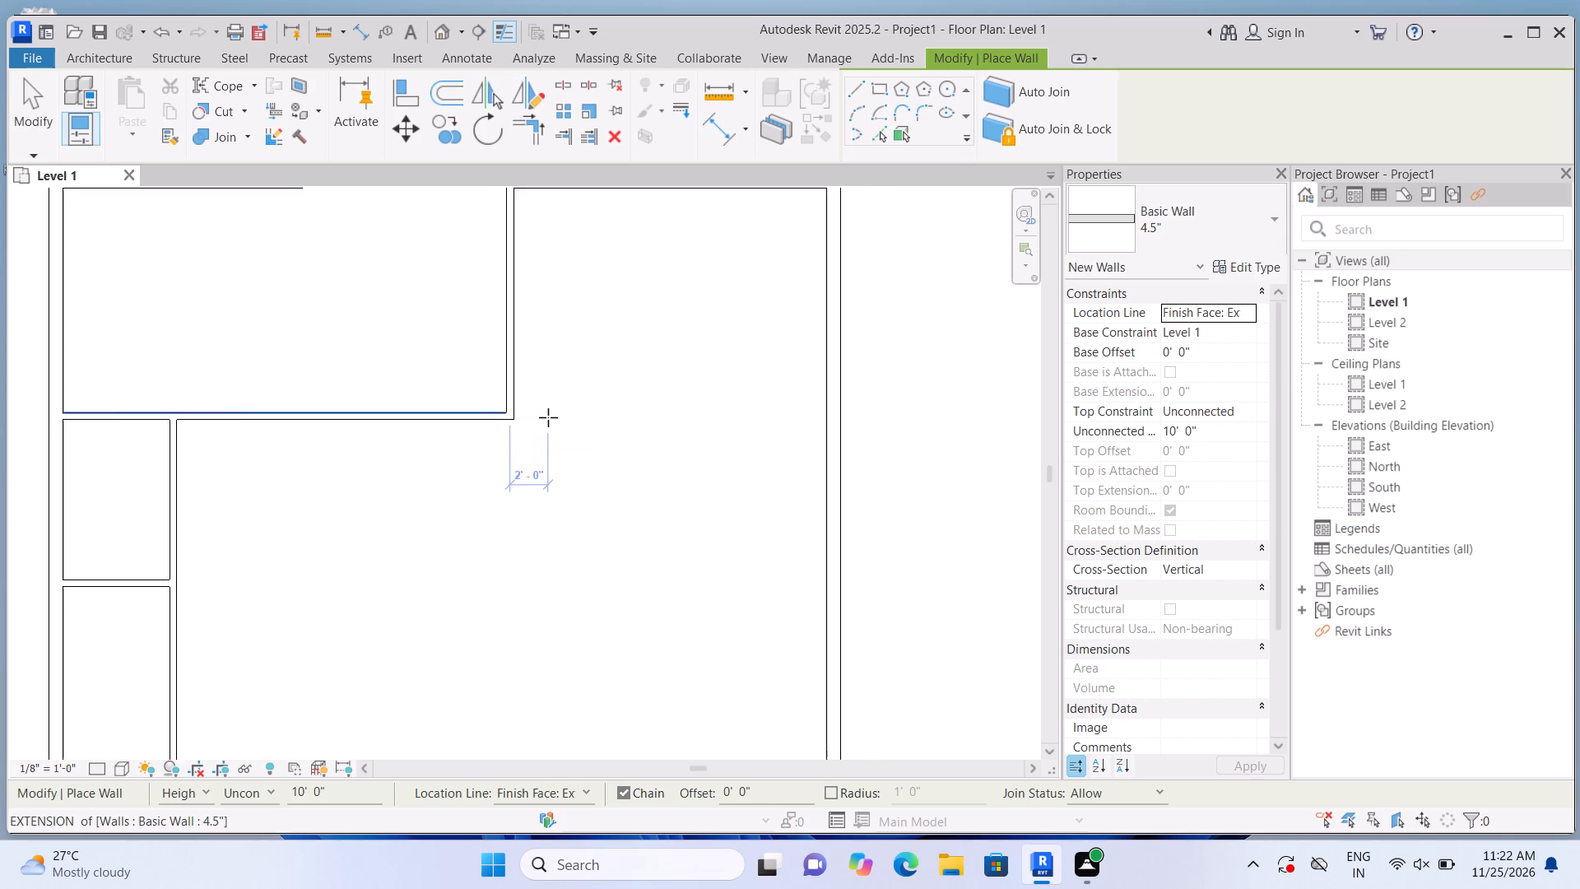
scroll(512, 415, down, 2)
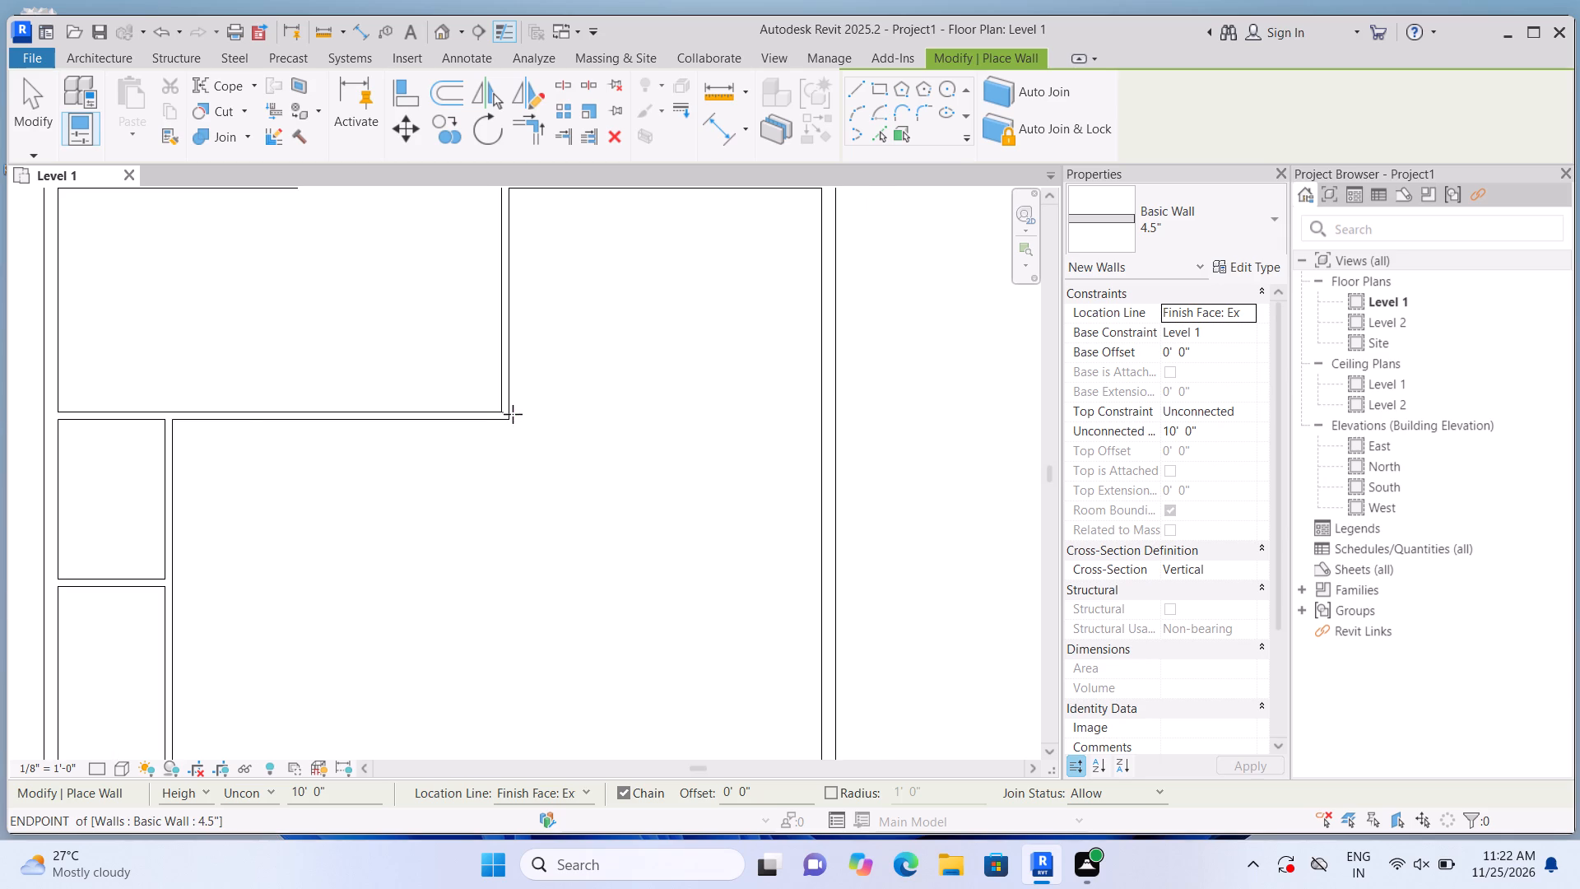
scroll(513, 414, down, 2)
scroll(524, 418, up, 5)
scroll(523, 417, down, 4)
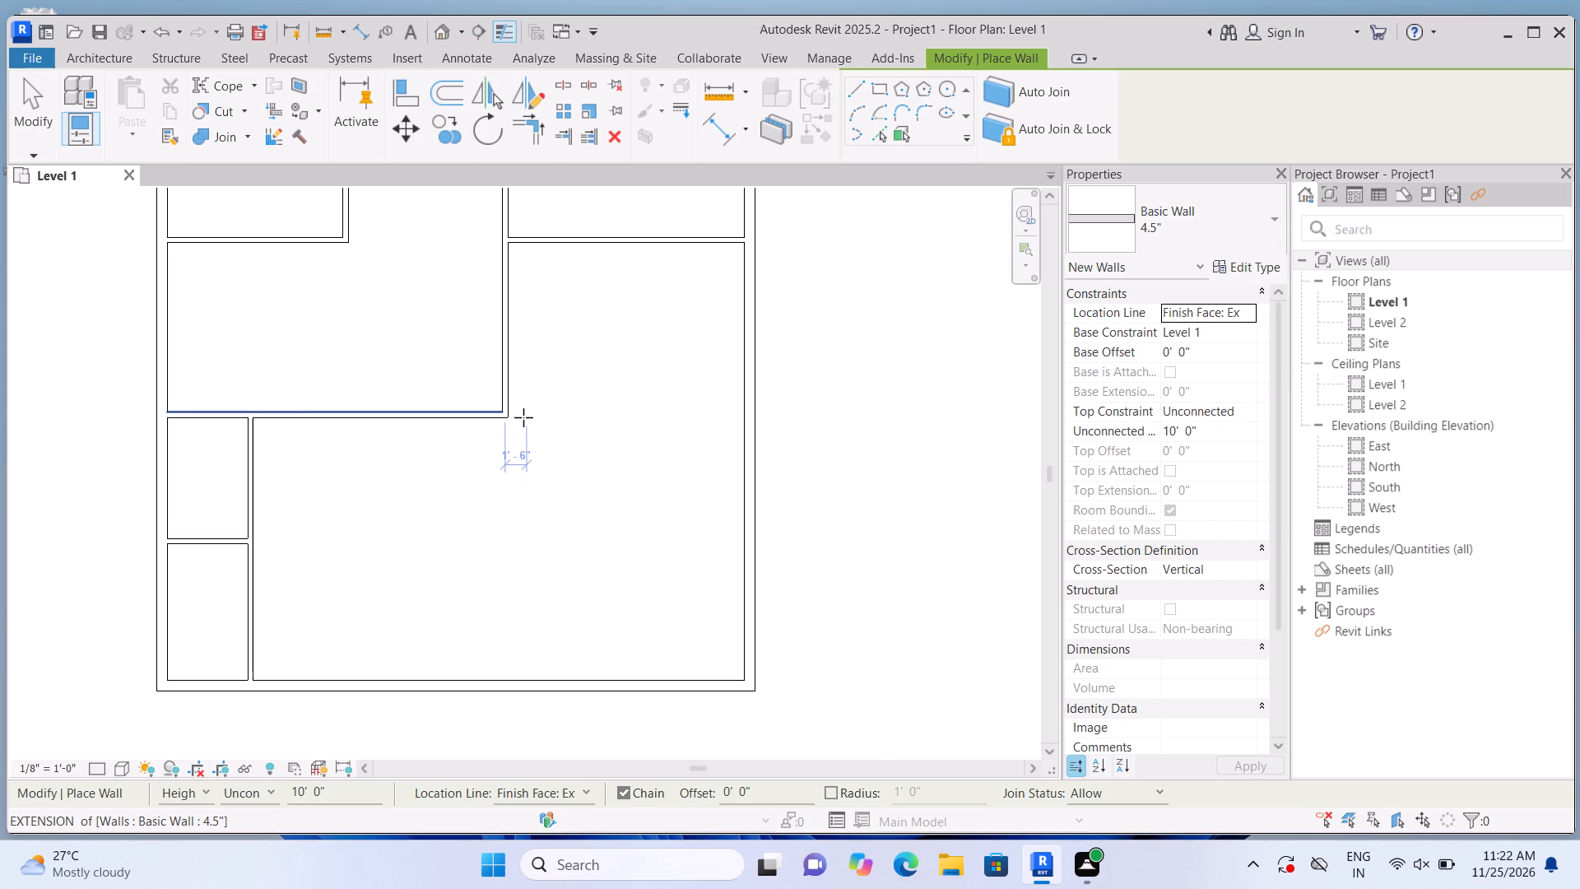
scroll(535, 418, up, 11)
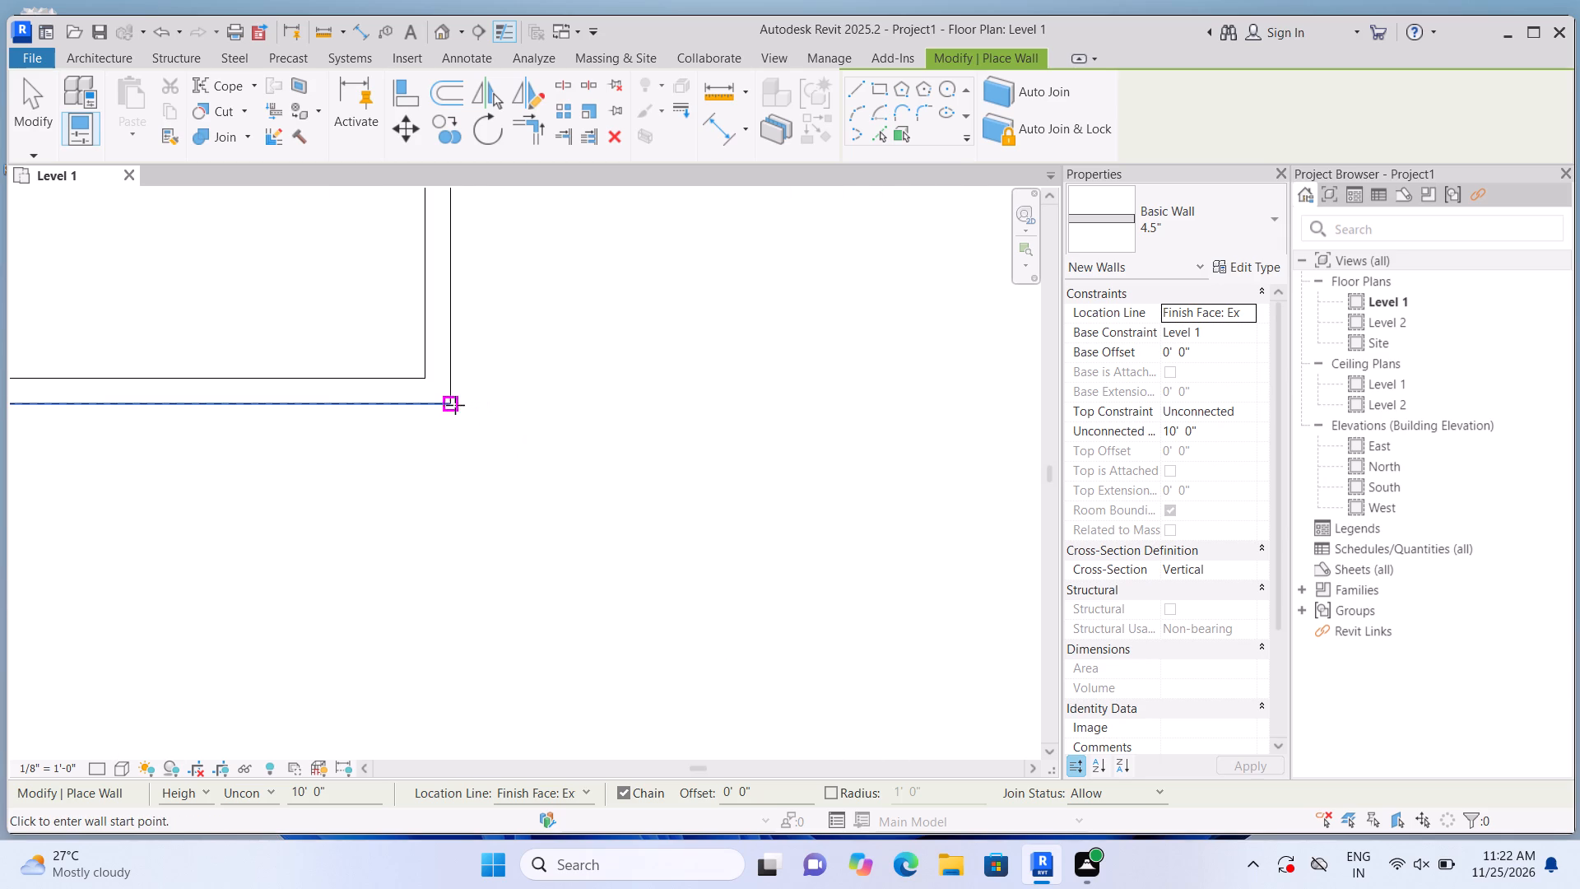
click(448, 404)
key(space)
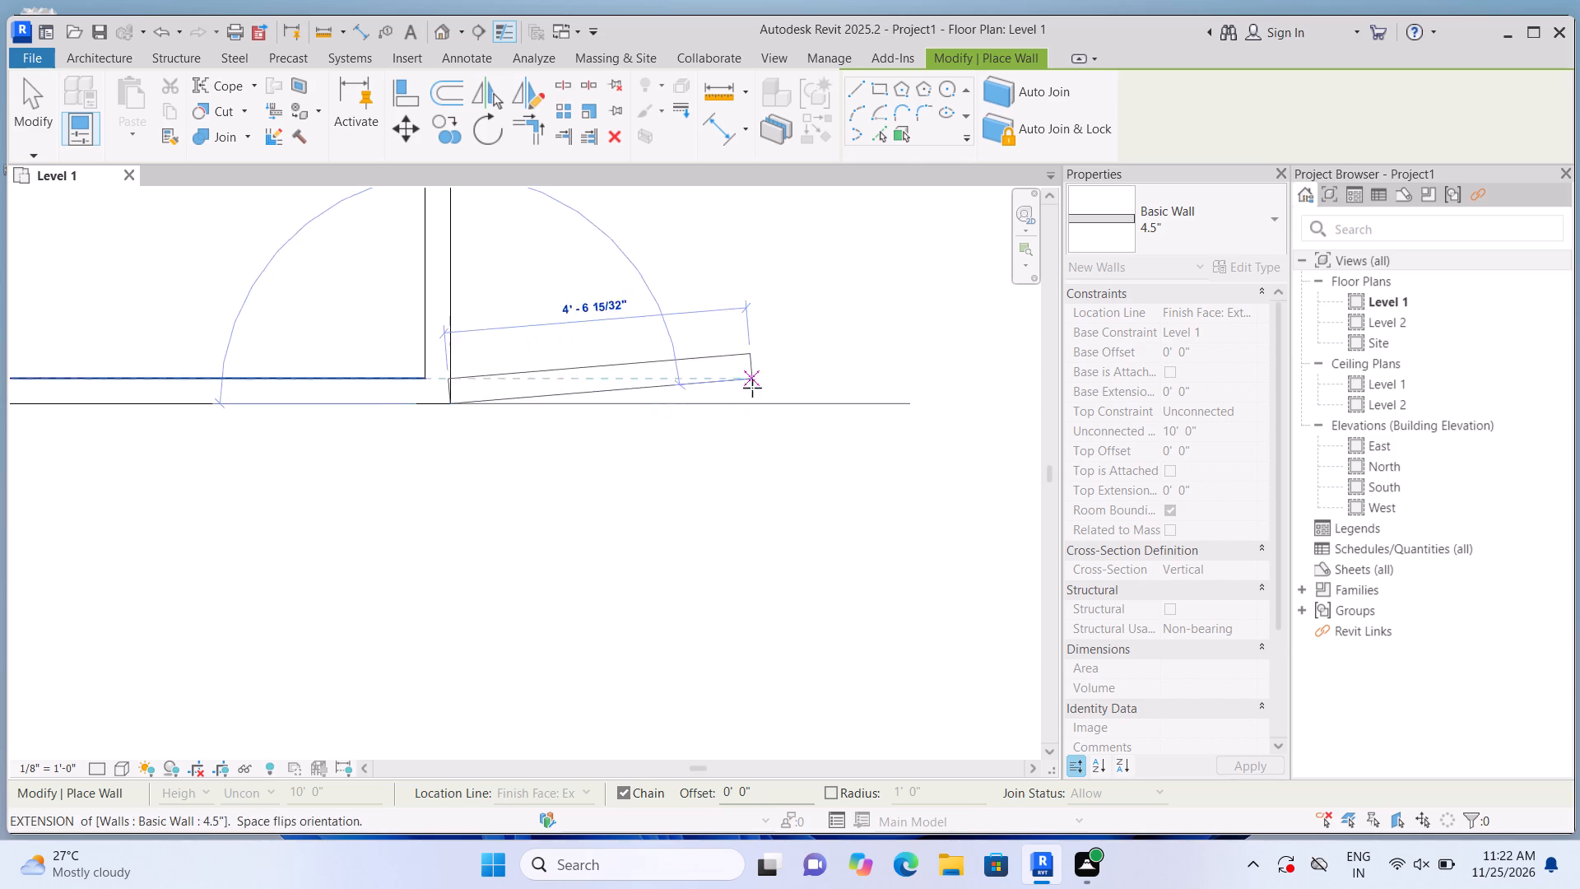
scroll(746, 392, down, 6)
scroll(826, 401, down, 3)
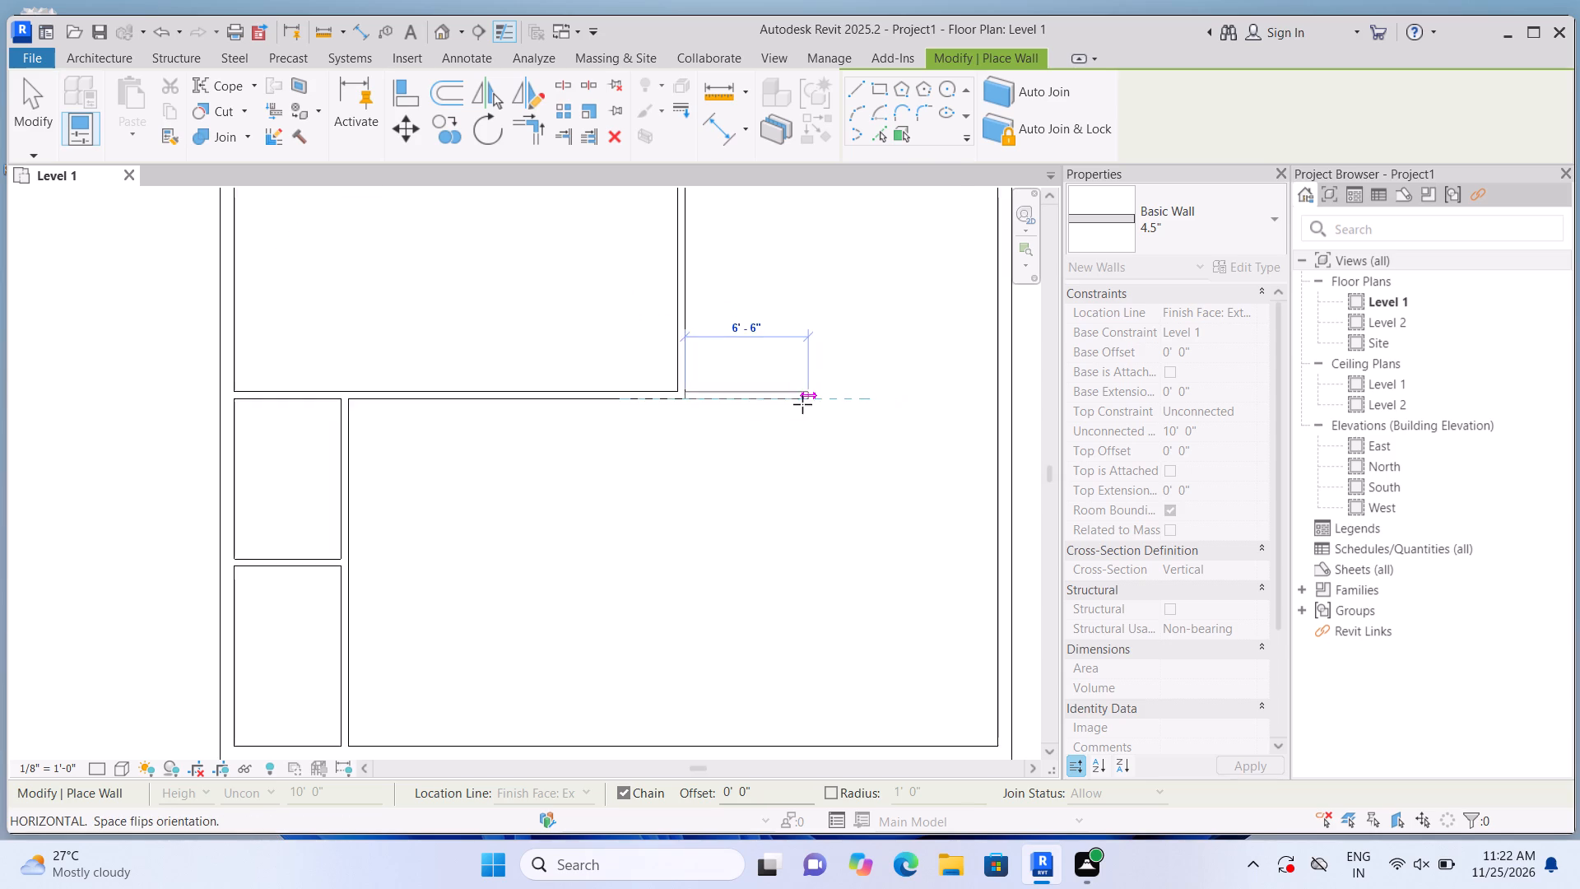
scroll(802, 404, down, 2)
scroll(890, 406, up, 3)
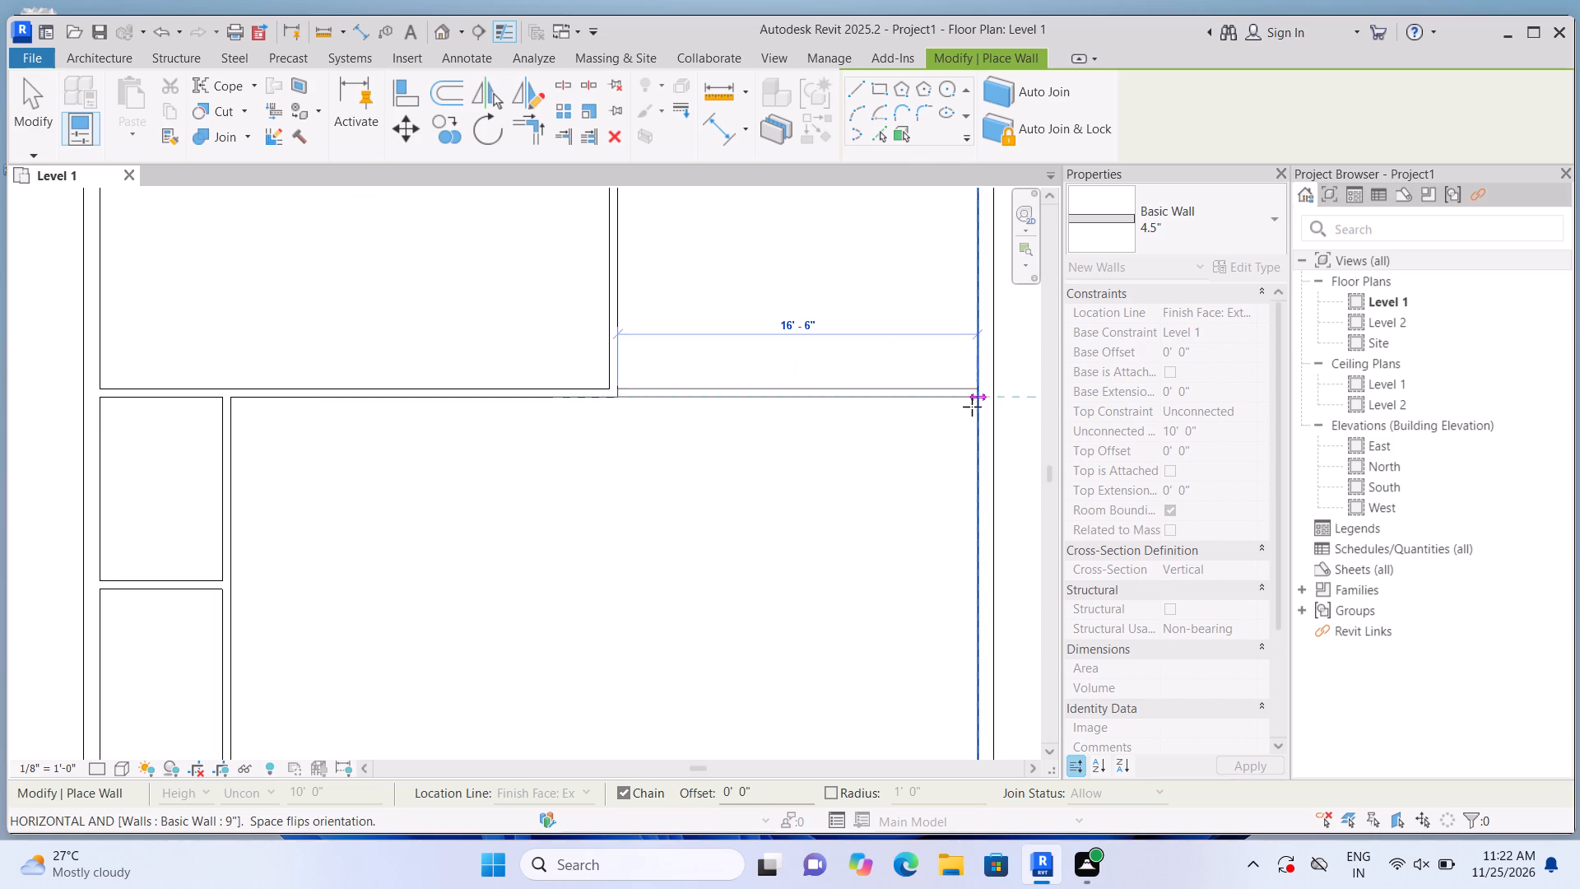
click(972, 407)
key(Escape)
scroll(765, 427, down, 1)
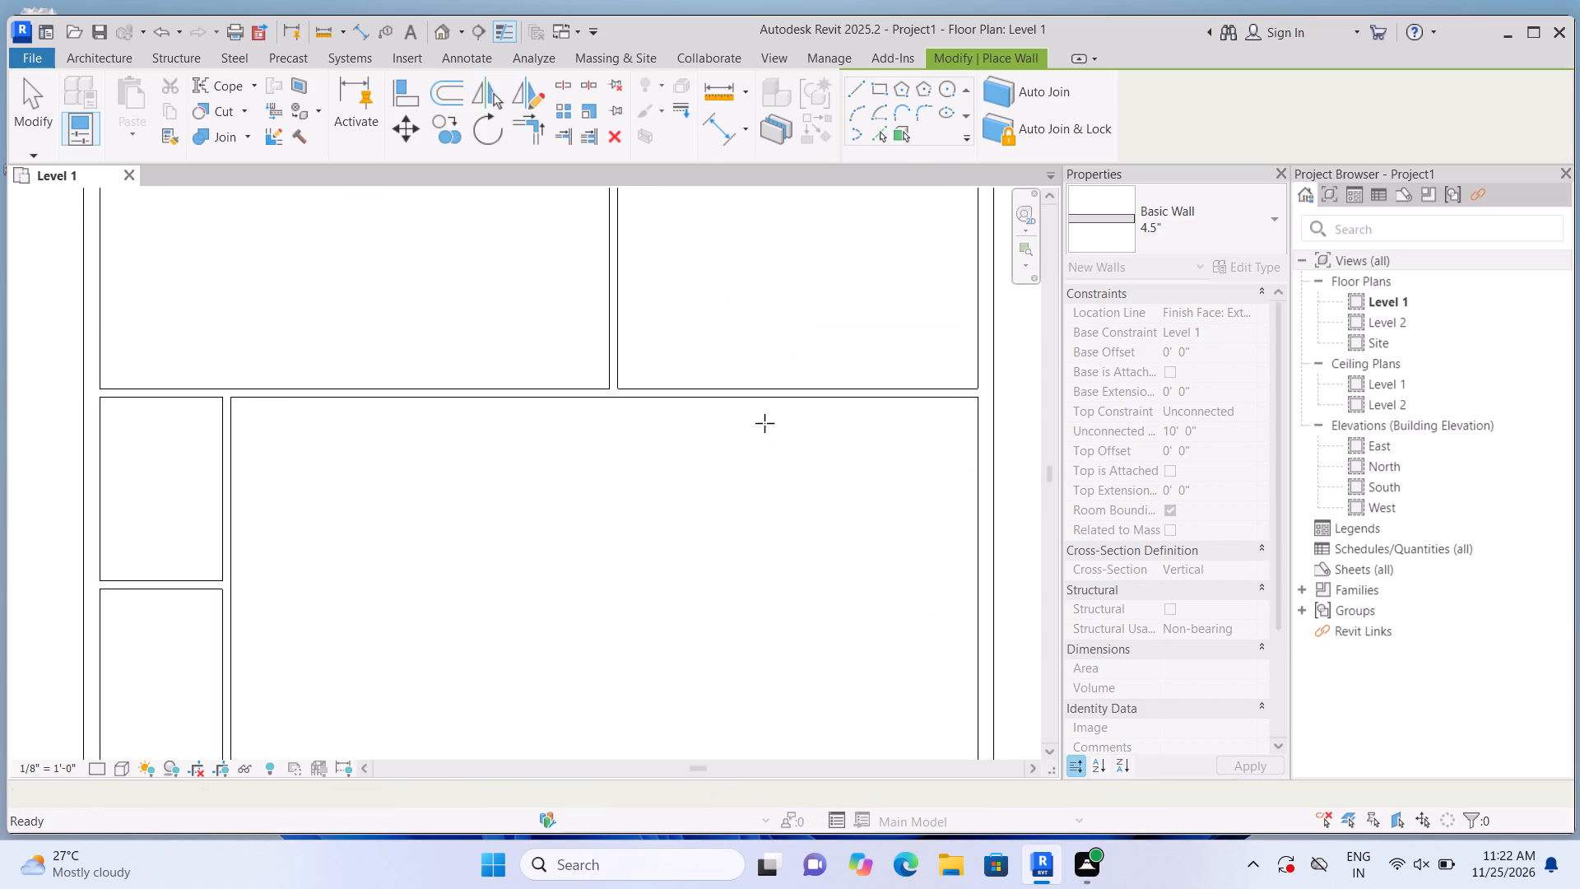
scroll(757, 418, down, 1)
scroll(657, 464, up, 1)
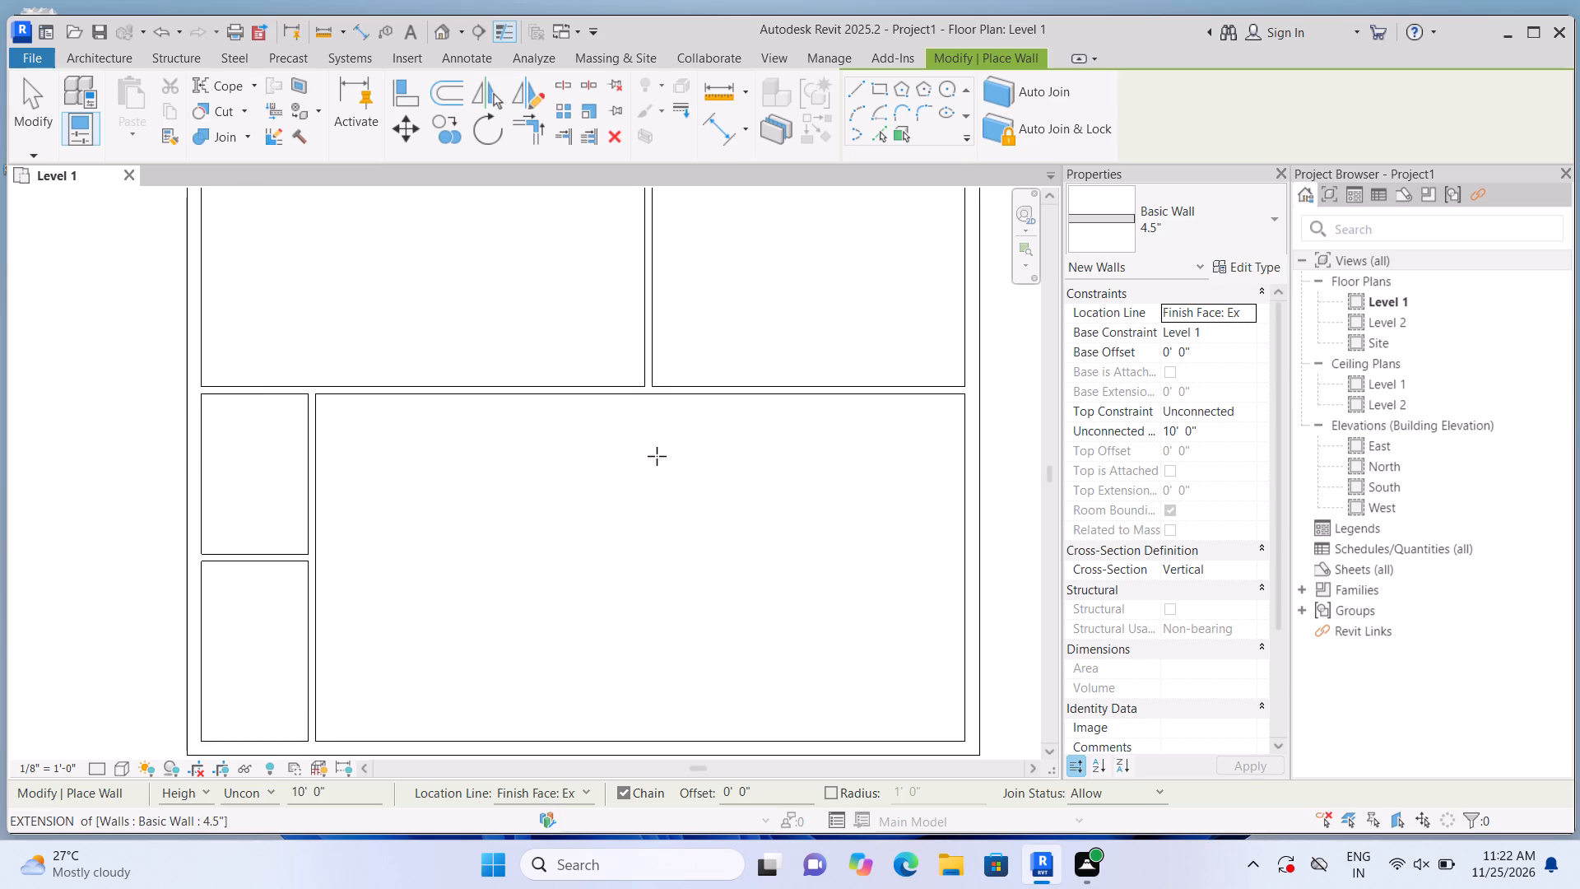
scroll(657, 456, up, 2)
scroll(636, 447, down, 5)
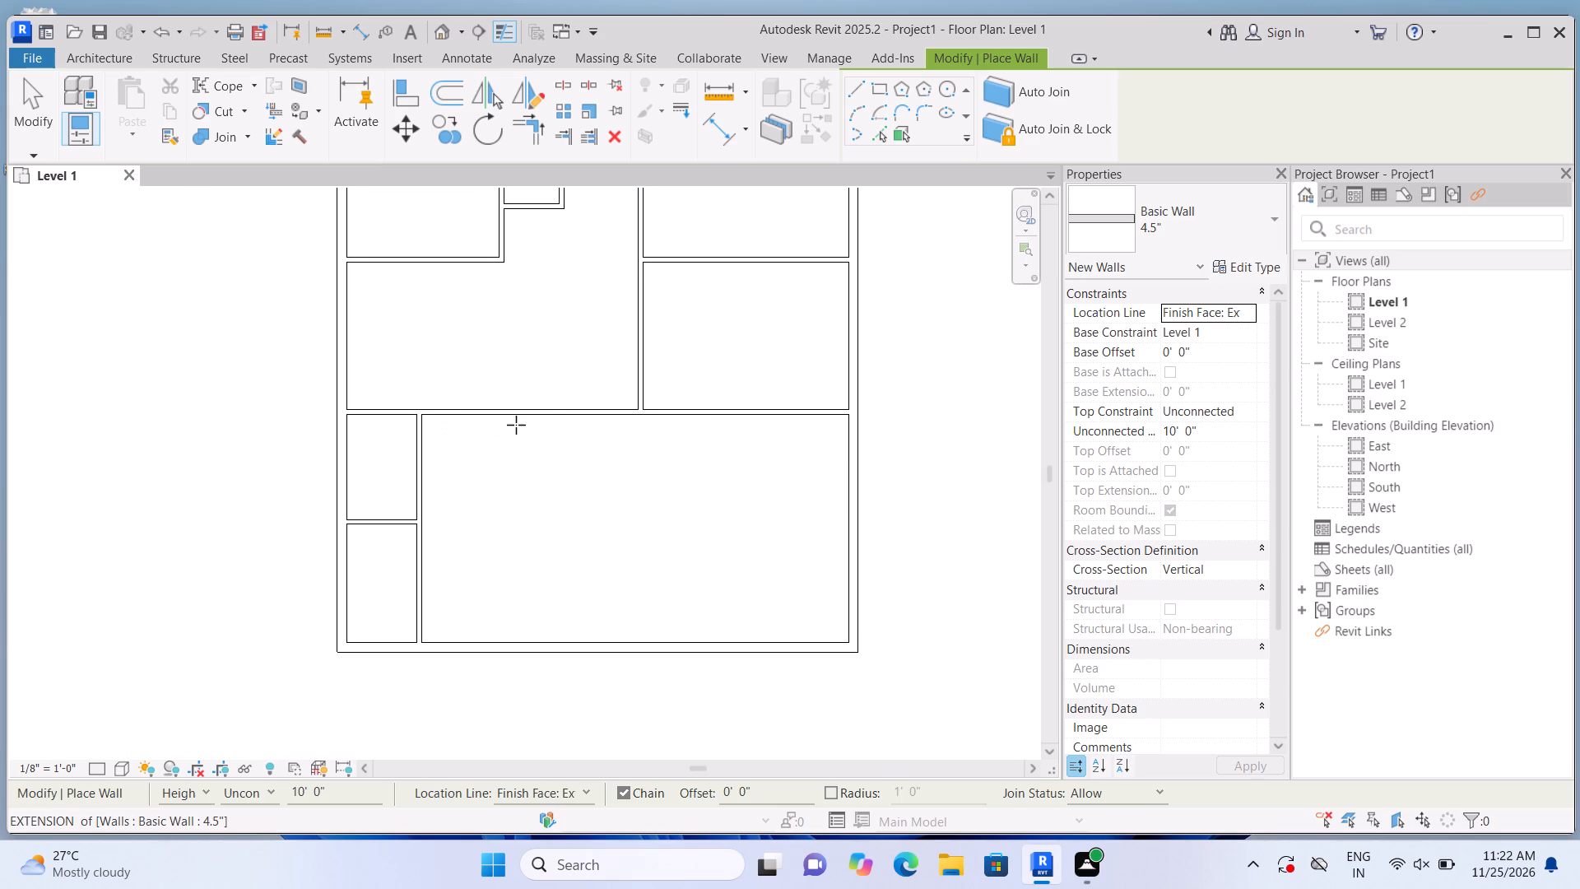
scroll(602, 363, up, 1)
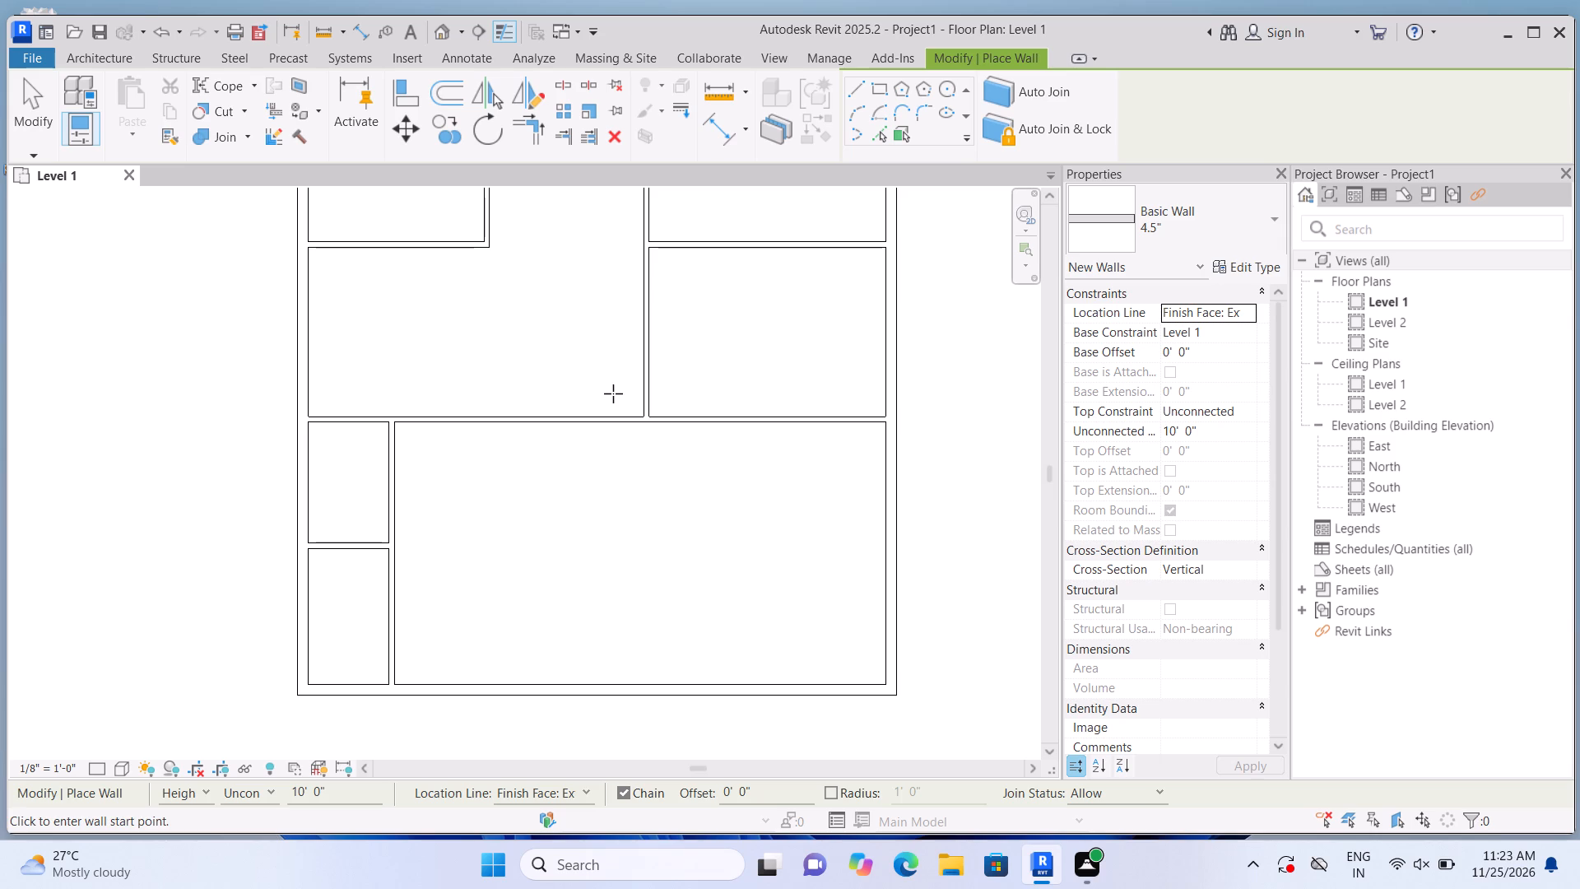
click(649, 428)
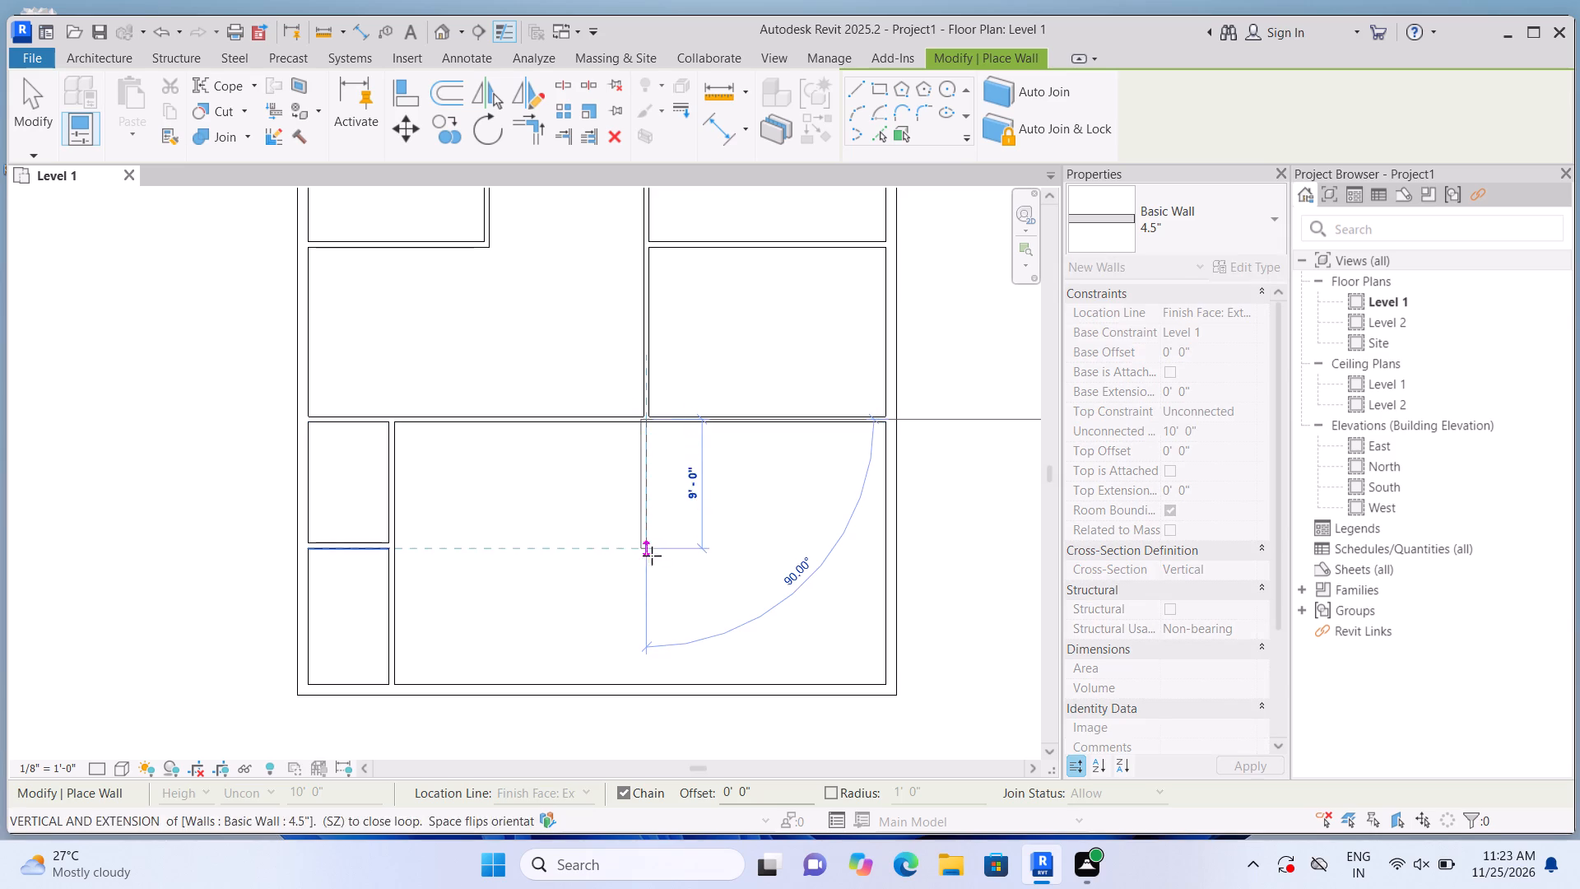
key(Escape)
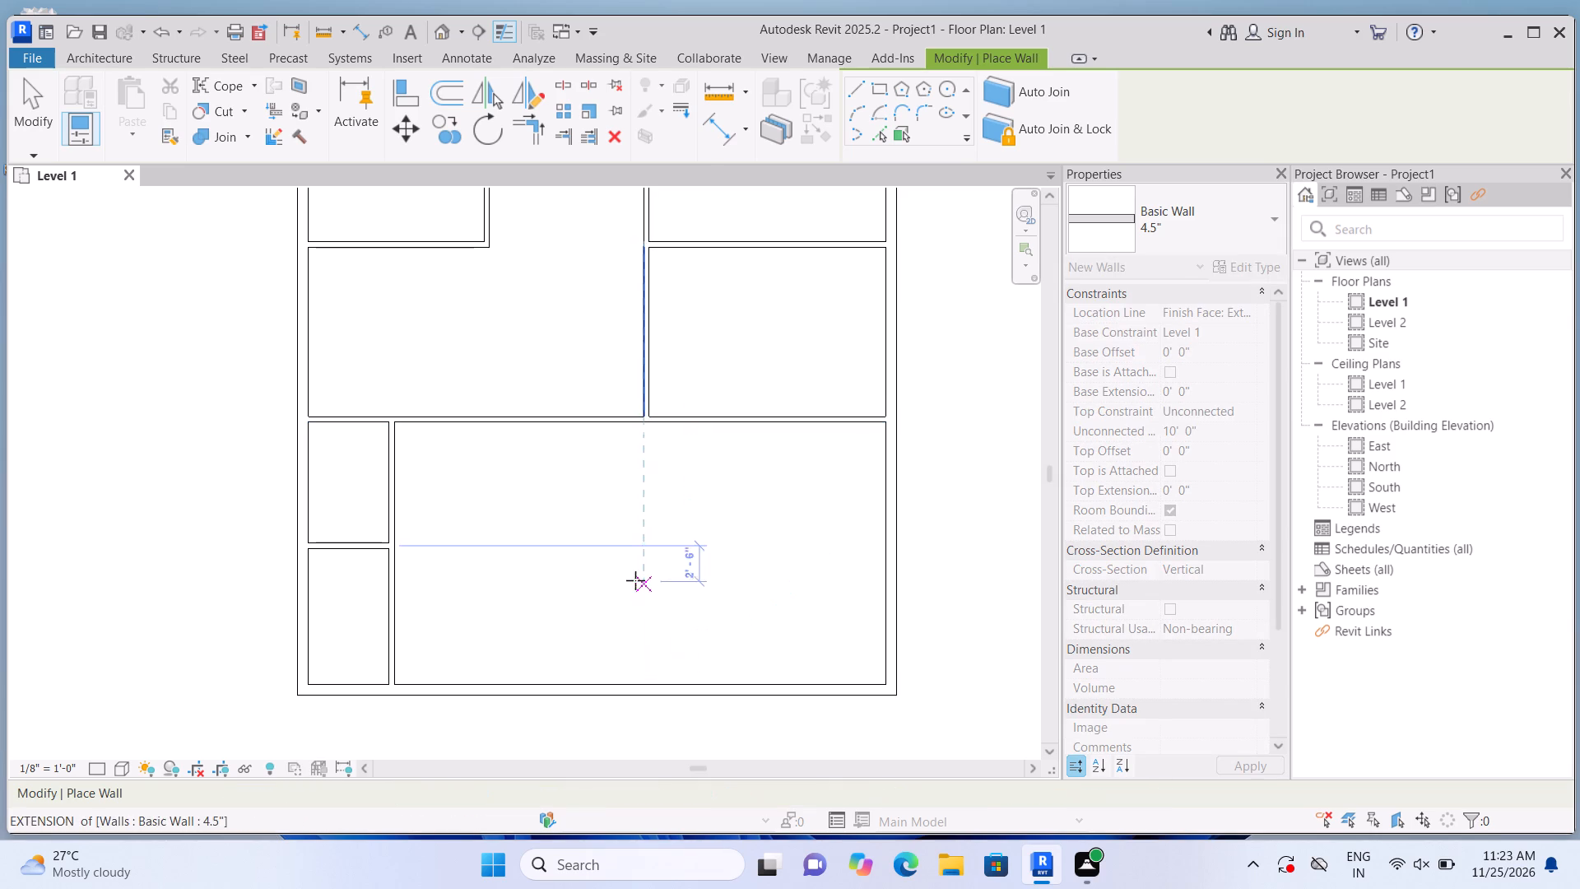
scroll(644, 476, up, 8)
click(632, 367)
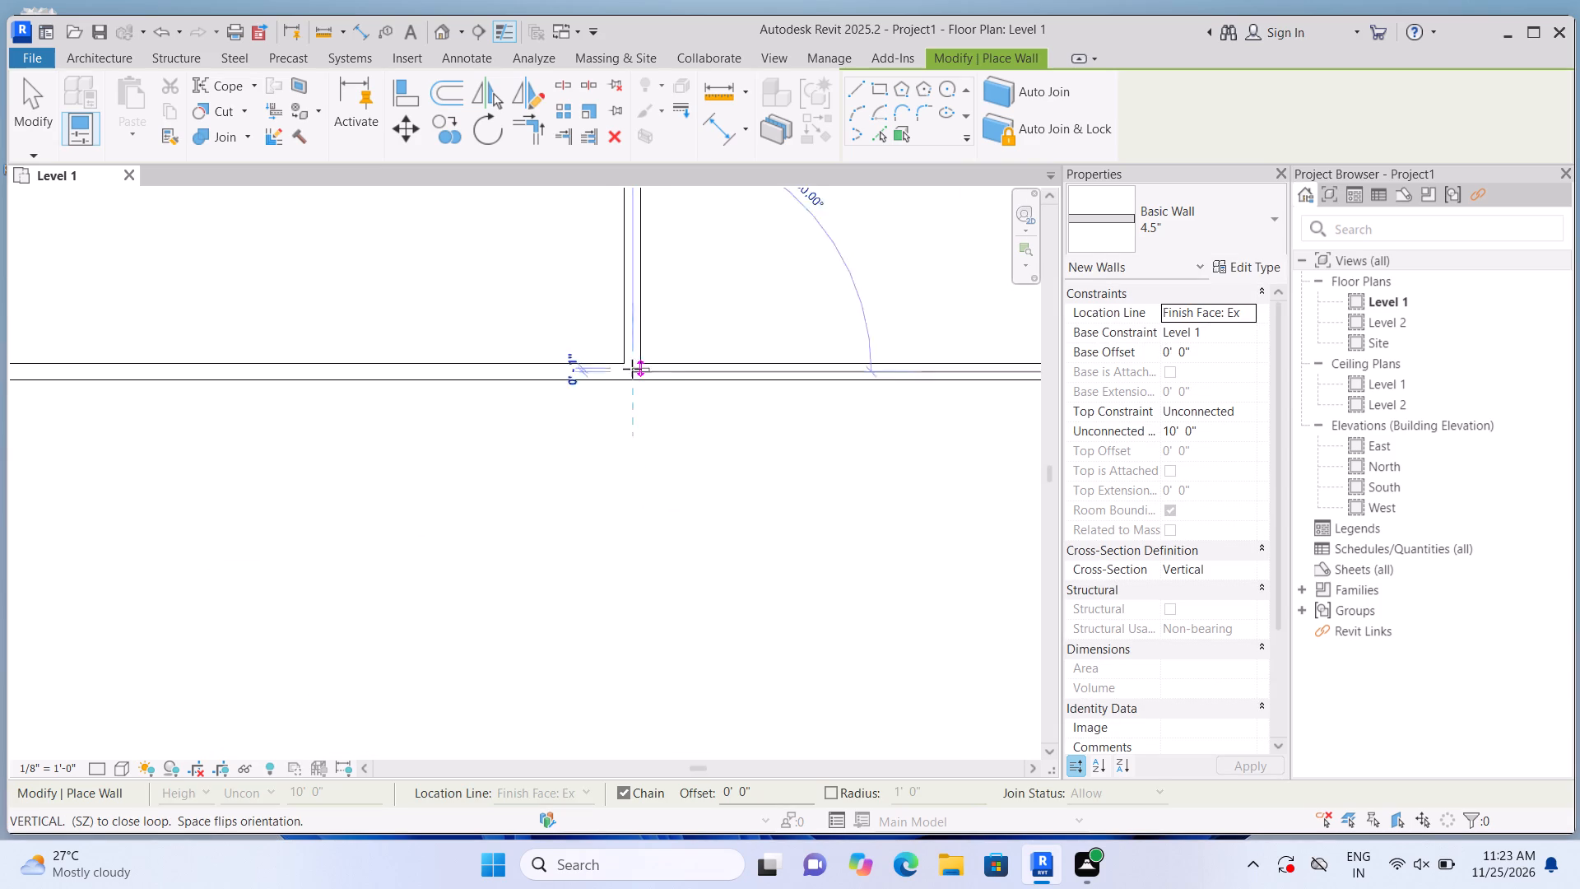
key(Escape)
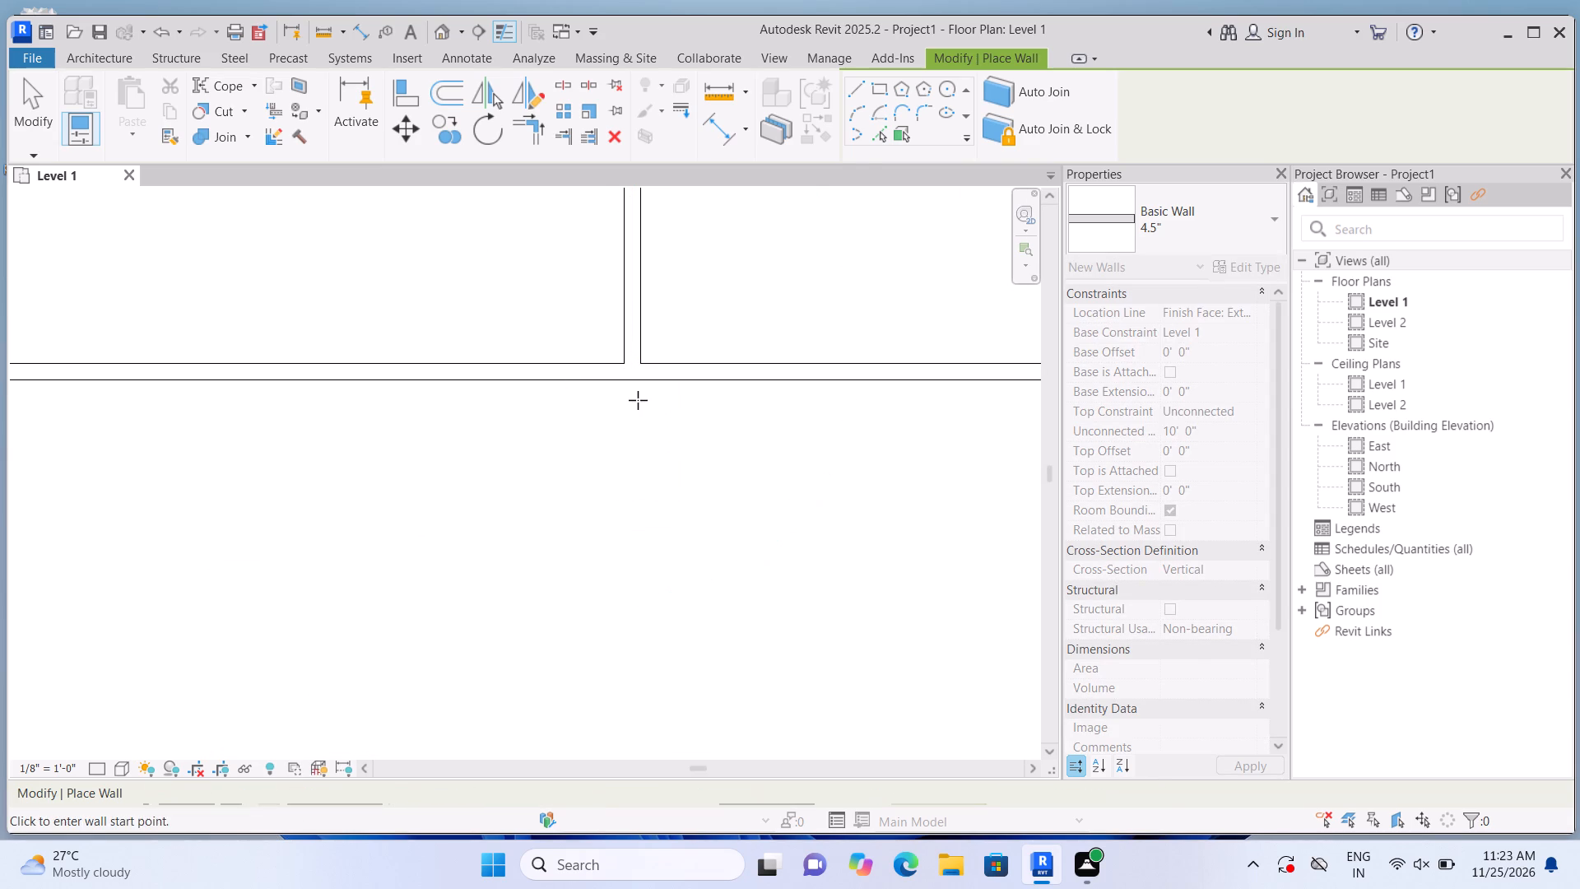
Draw a flipped 4.5" wall about 19' long from the central wall junction down to the bottom exterior wall, in line with the vertical wall above.
scroll(633, 392, up, 5)
click(625, 337)
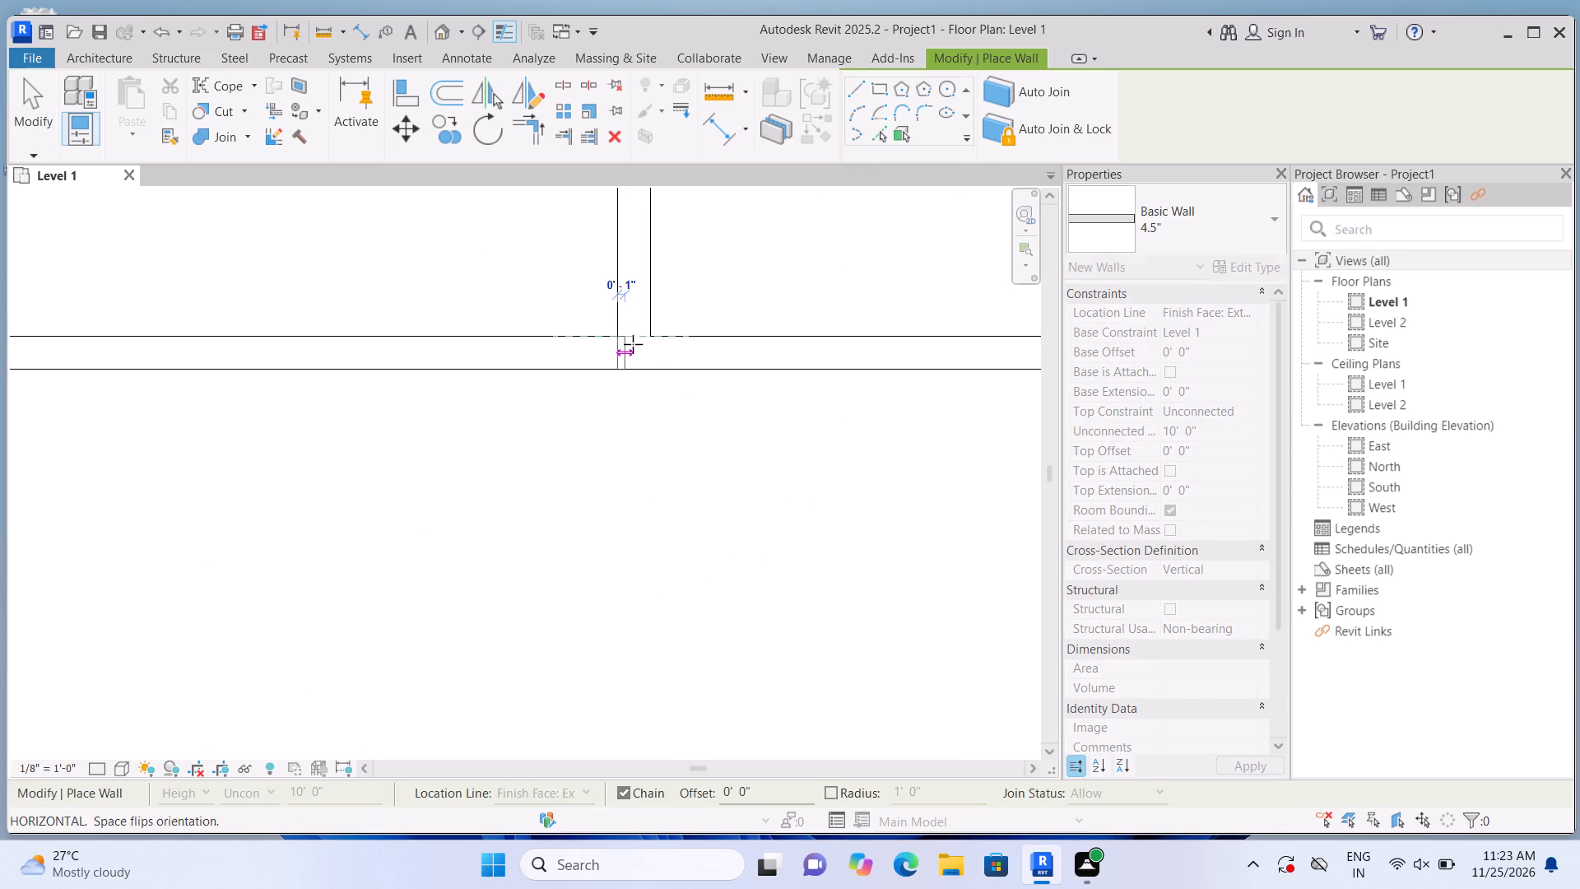
key(space)
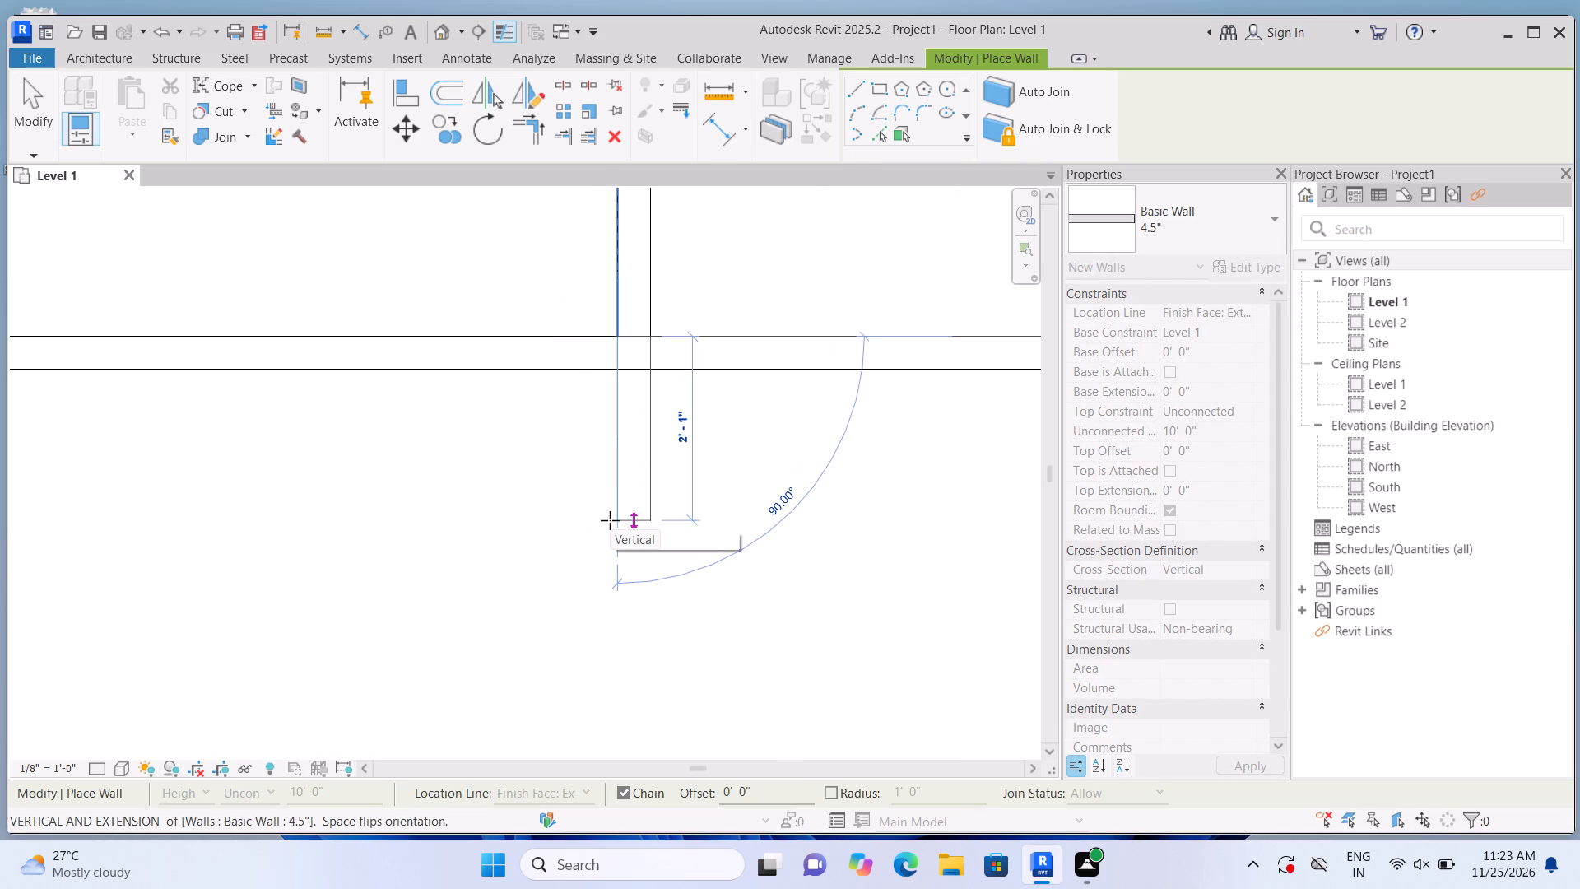
scroll(611, 517, down, 15)
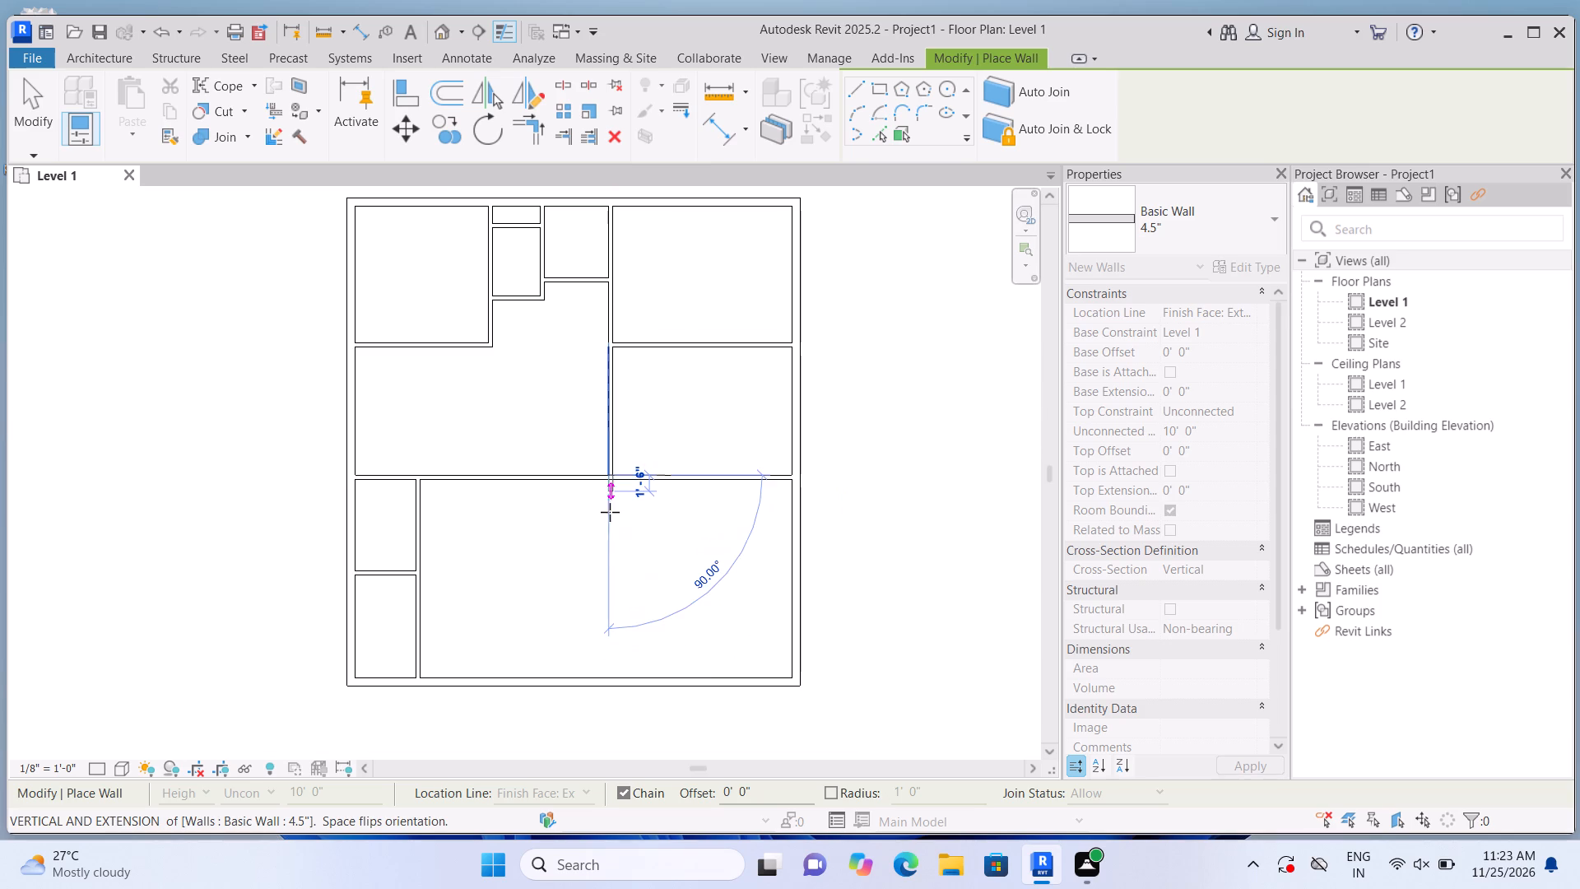
scroll(617, 674, up, 4)
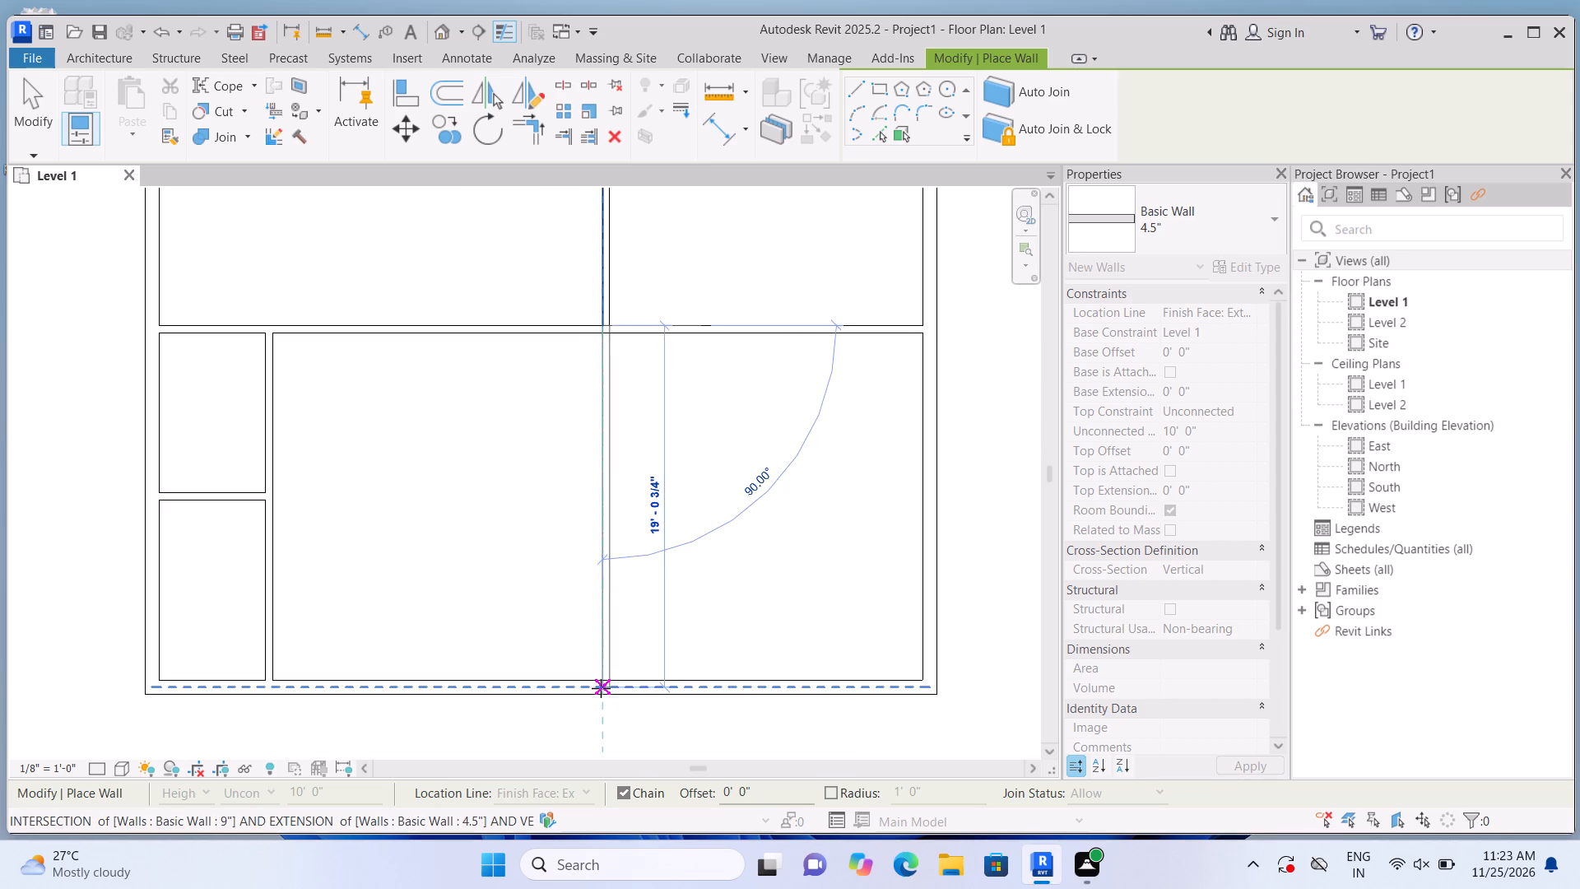
click(601, 688)
key(Escape)
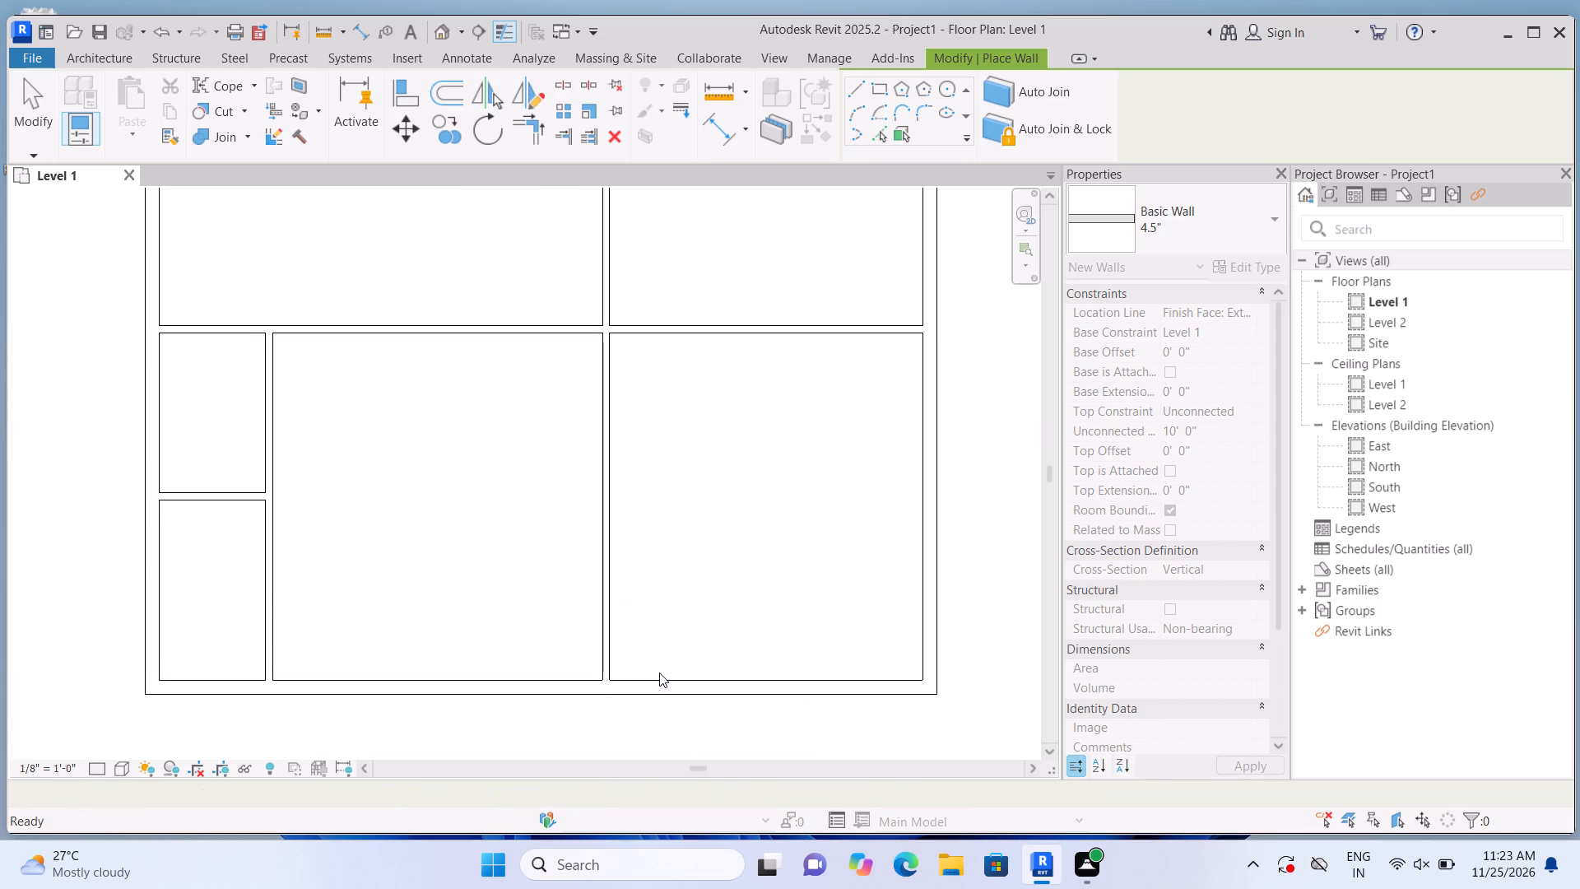
Enclose the bottom-middle room's upper-right corner with 4.5" walls: start 4' below the corner, run 6' left, and about 3'-10" up to the horizontal wall.
scroll(591, 605, down, 3)
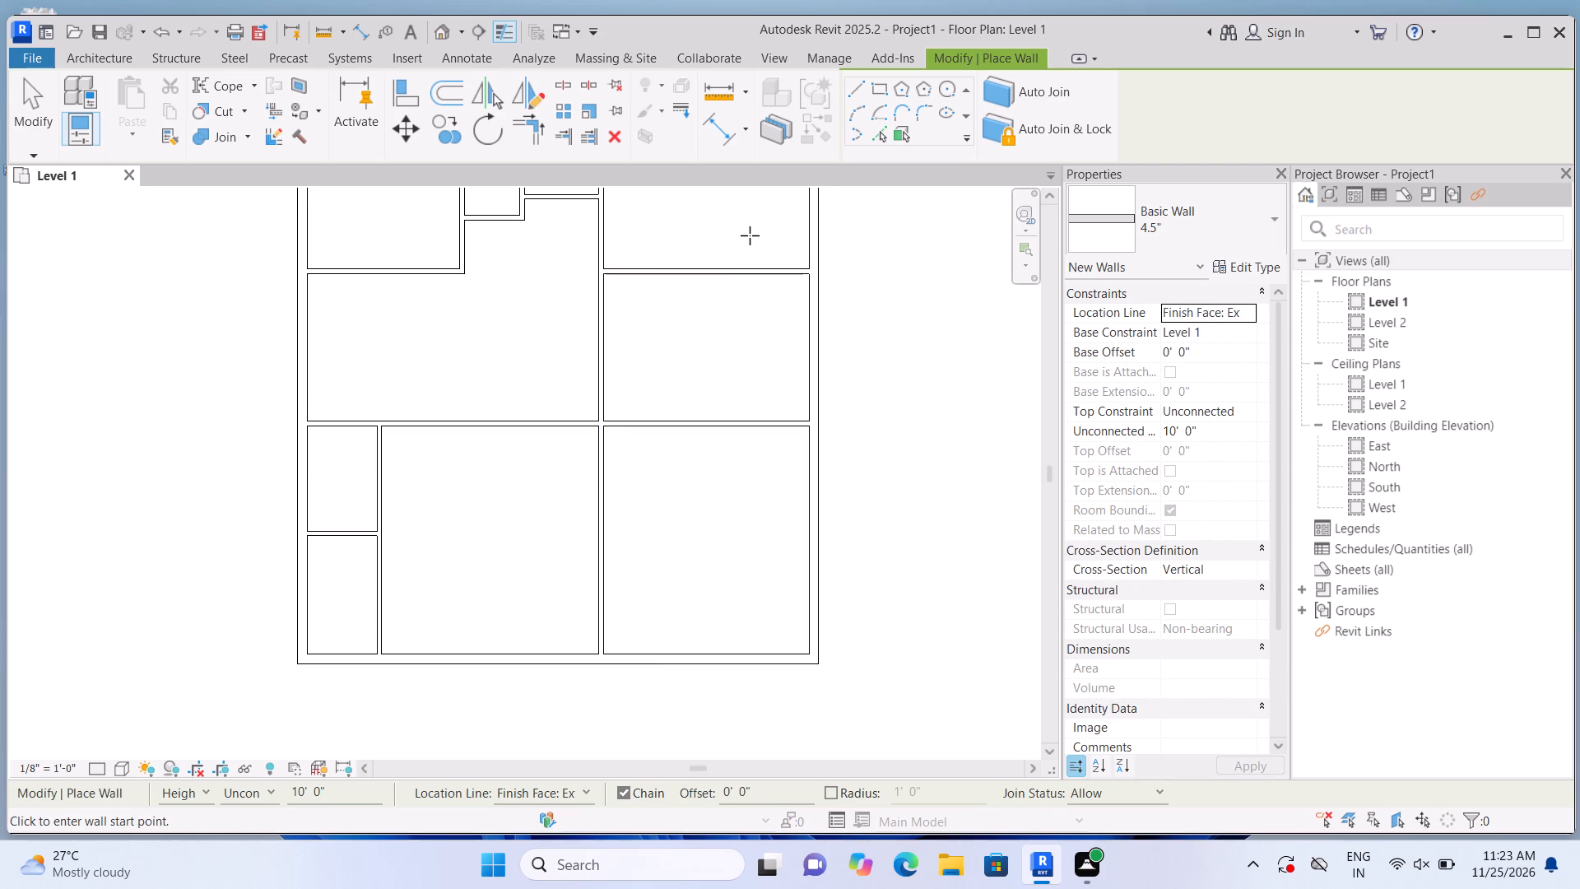
scroll(750, 235, up, 3)
scroll(686, 332, down, 3)
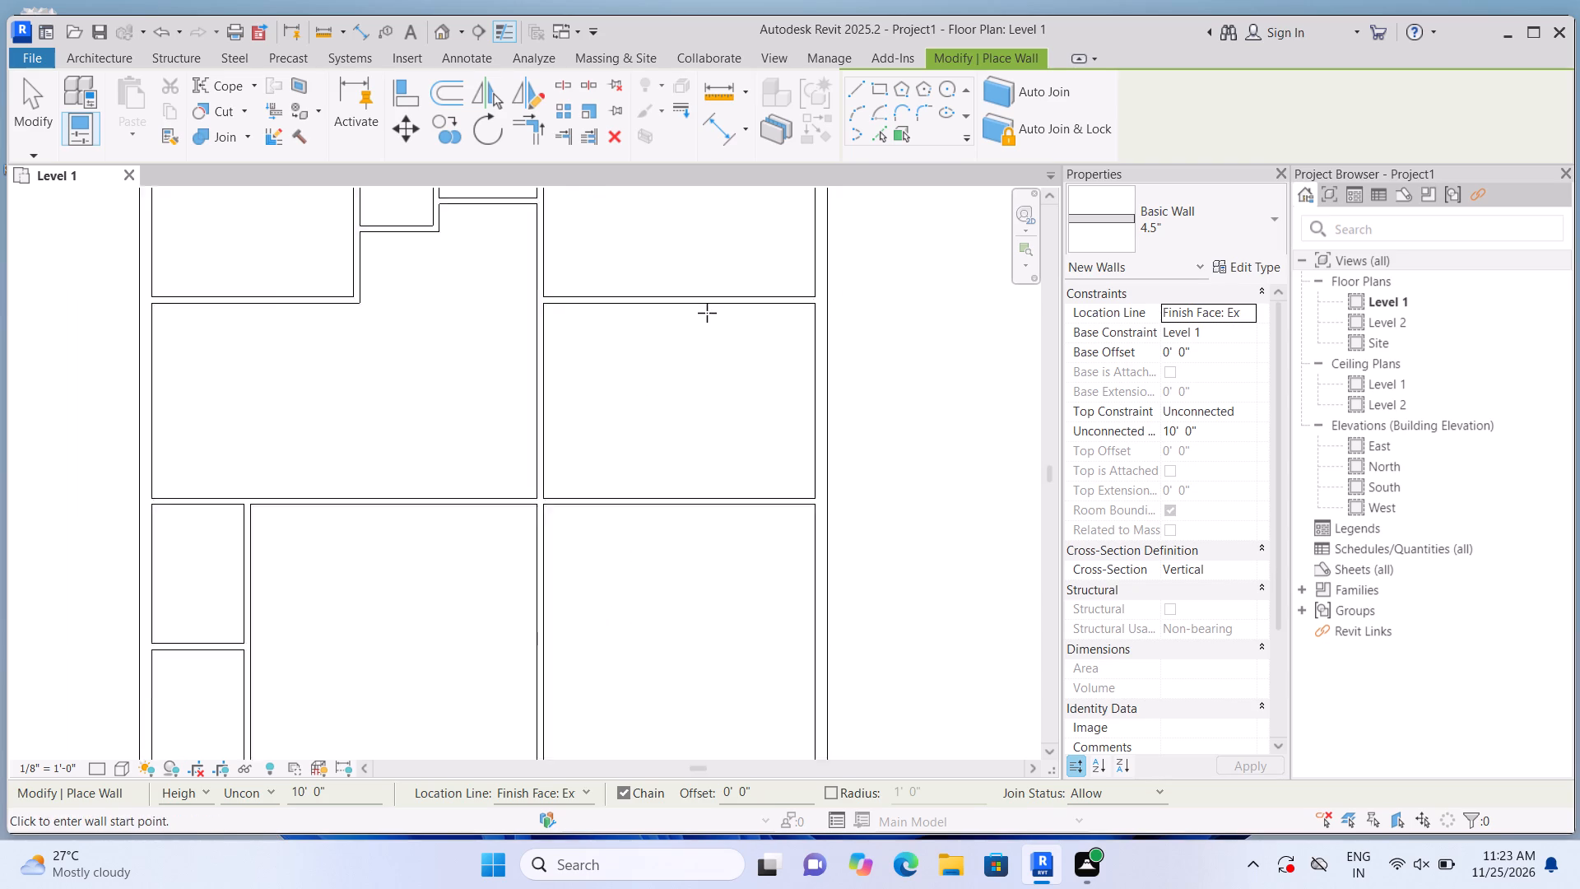
scroll(501, 446, up, 6)
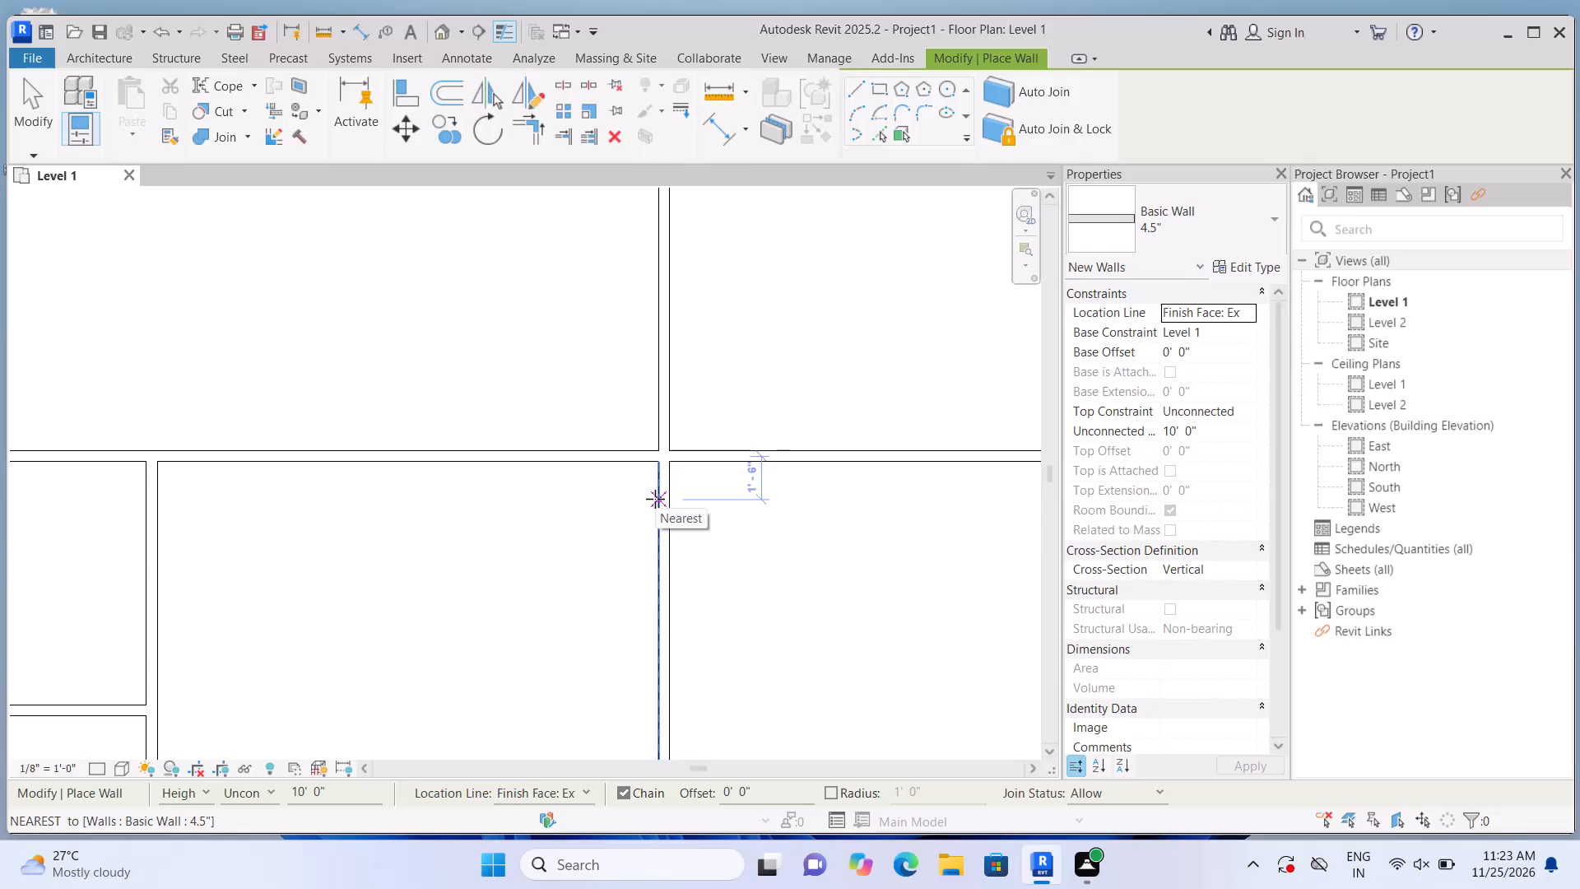
text(4')
key(Return)
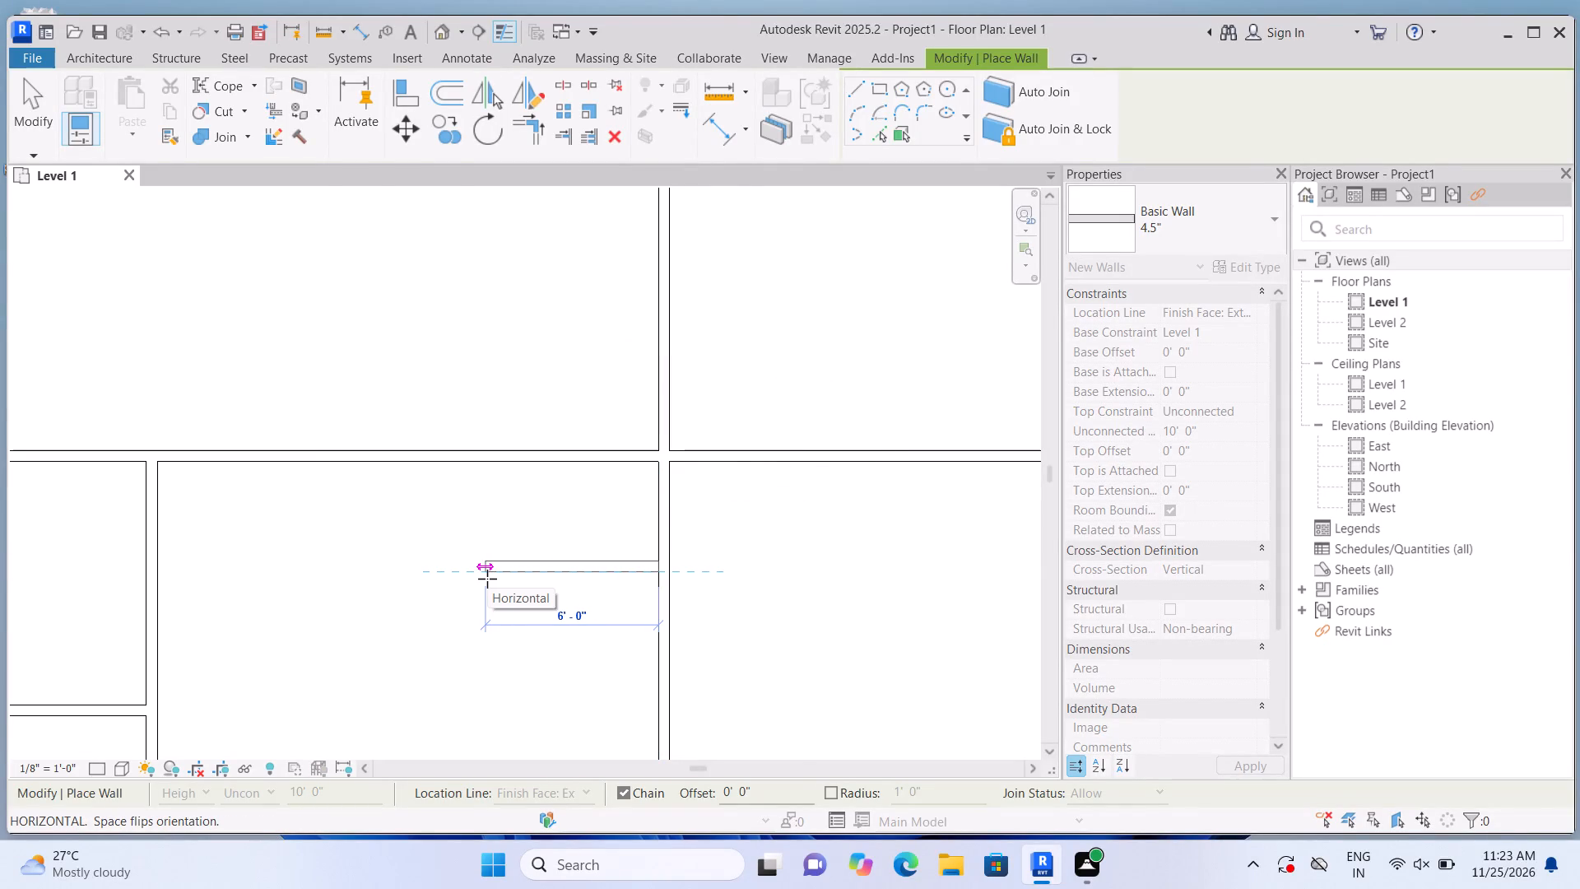
text(6')
key(Return)
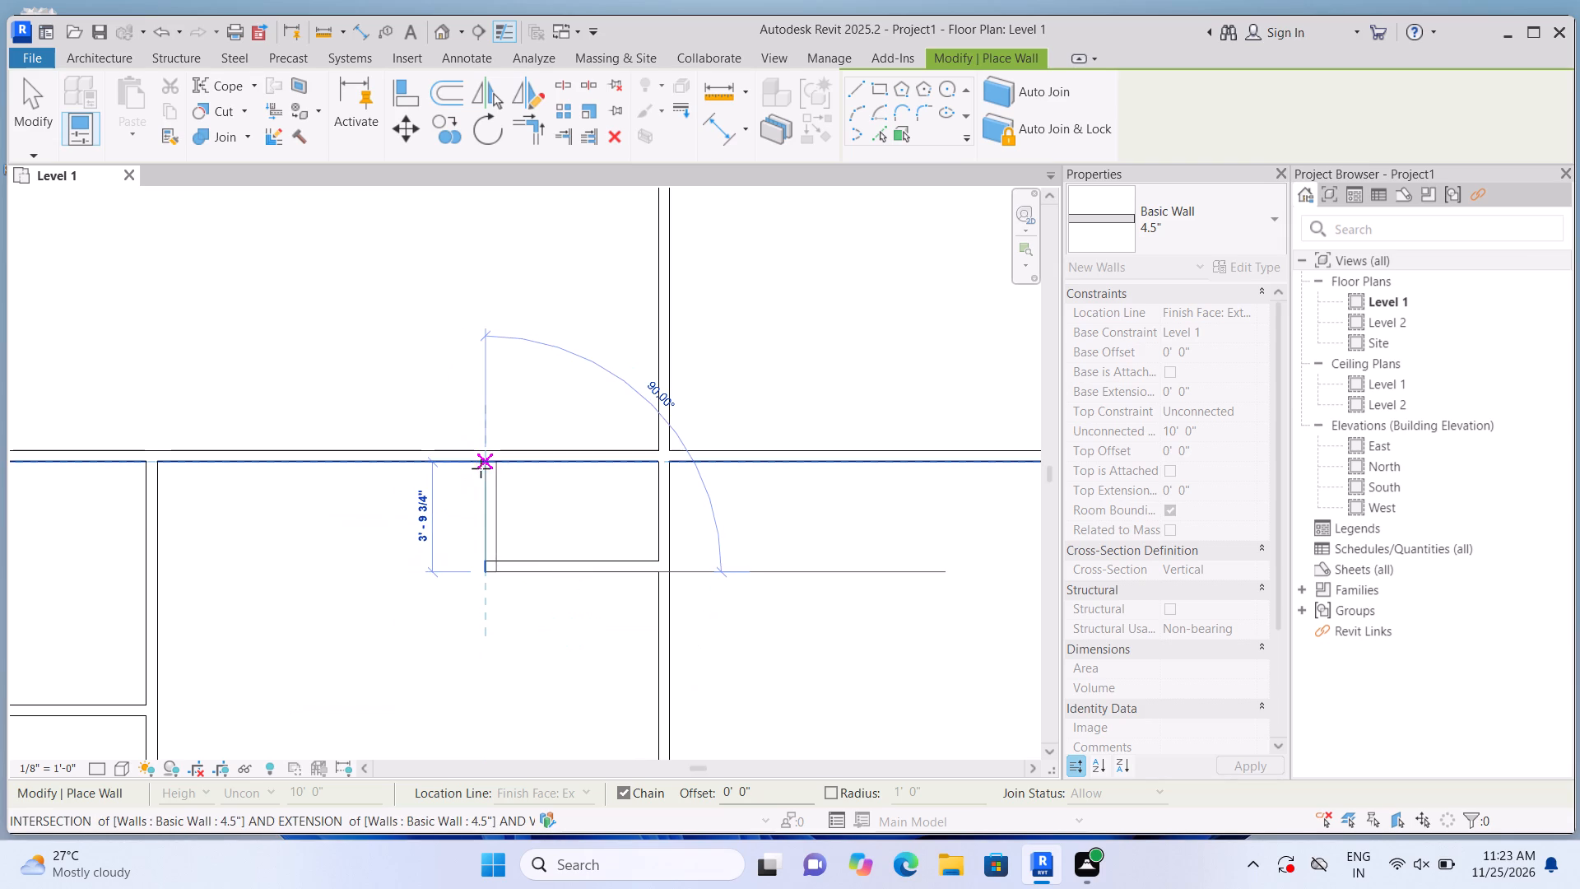
click(481, 461)
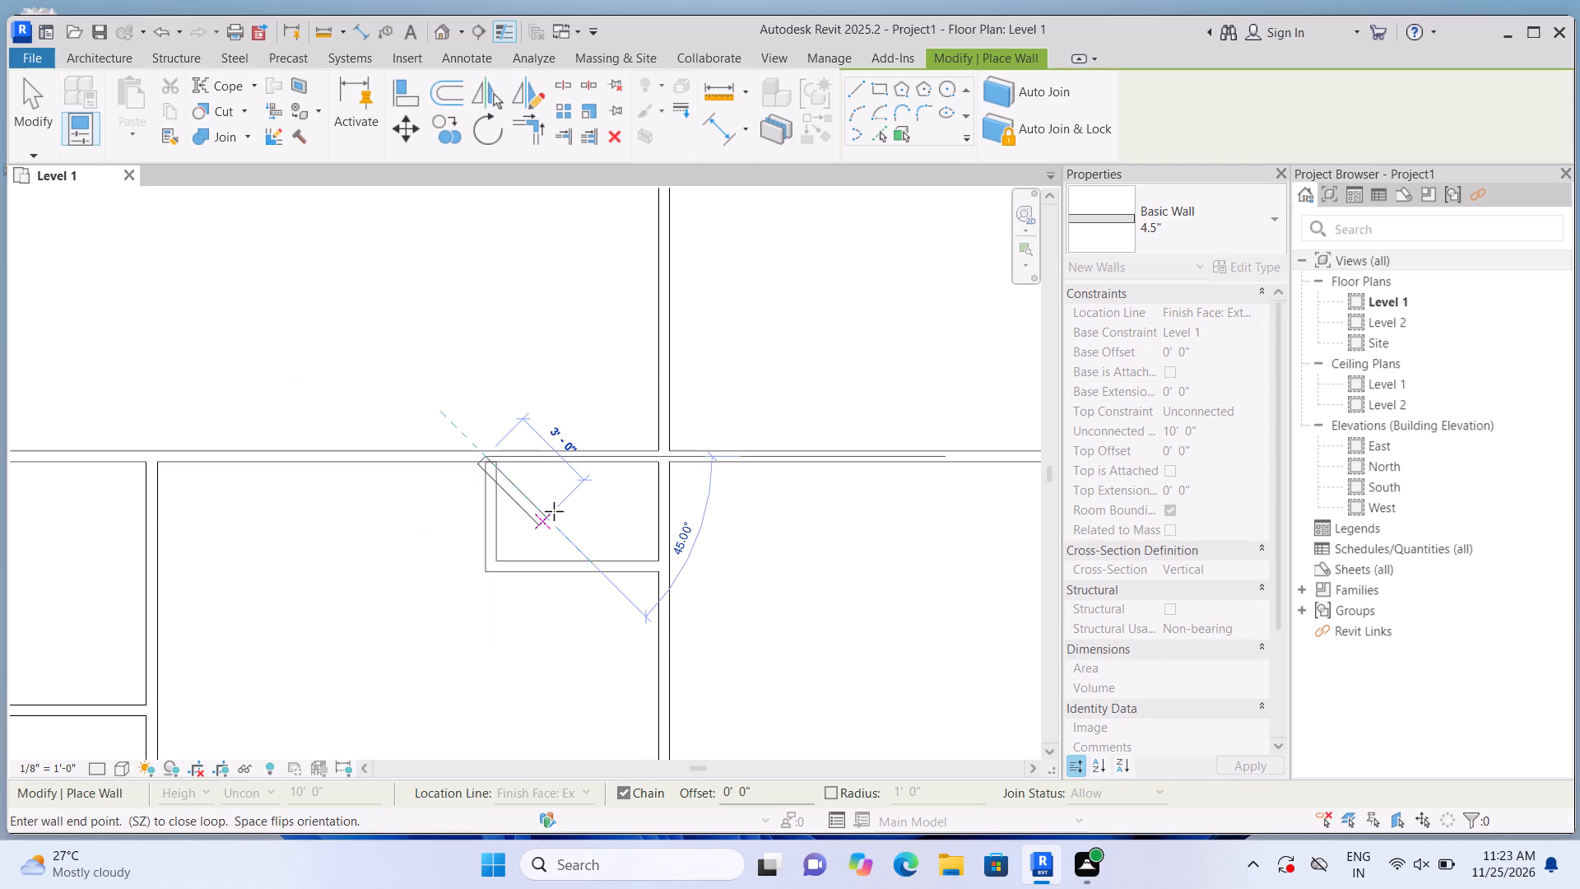
key(Escape)
Leave wall placement and examine the Level 1 interior wall layout across the lower and upper rooms.
scroll(557, 516, down, 7)
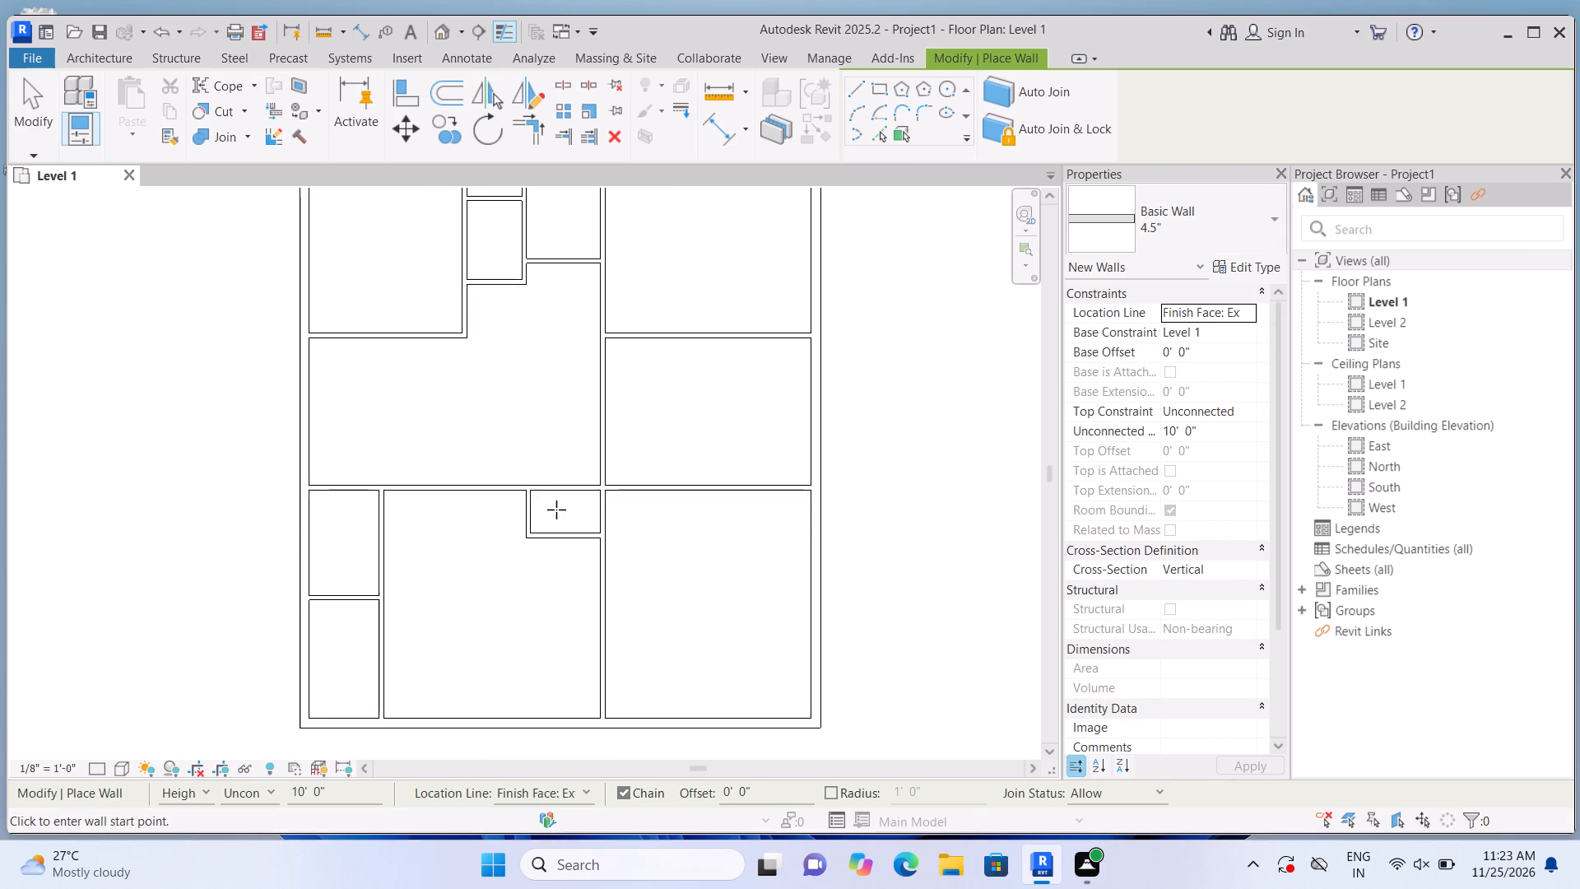
scroll(556, 510, down, 3)
scroll(505, 613, up, 3)
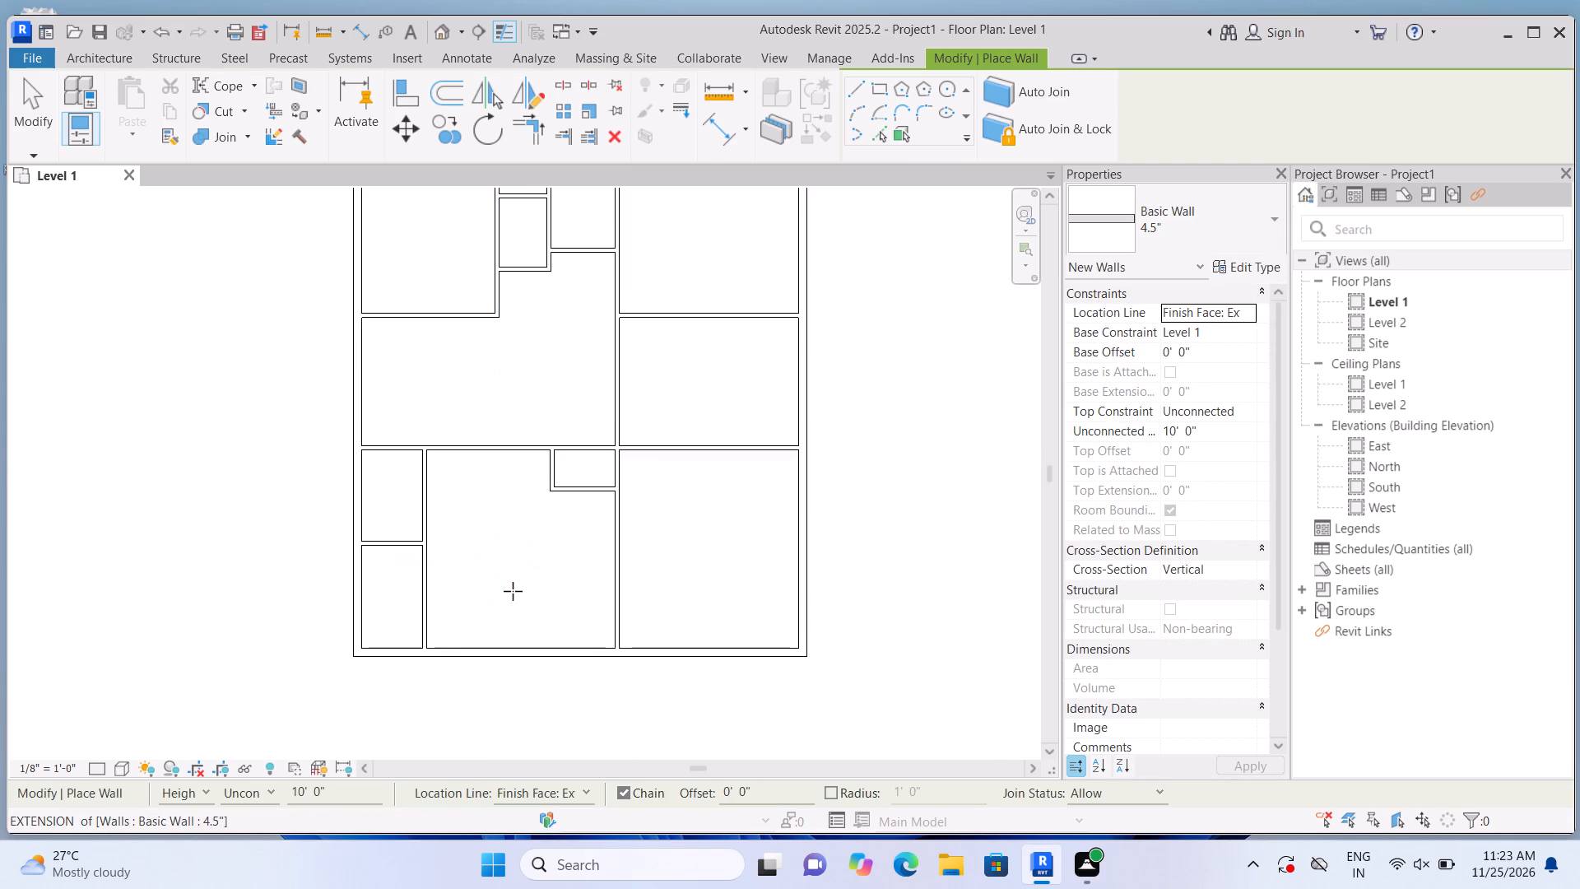
middle_drag(513, 591, 503, 648)
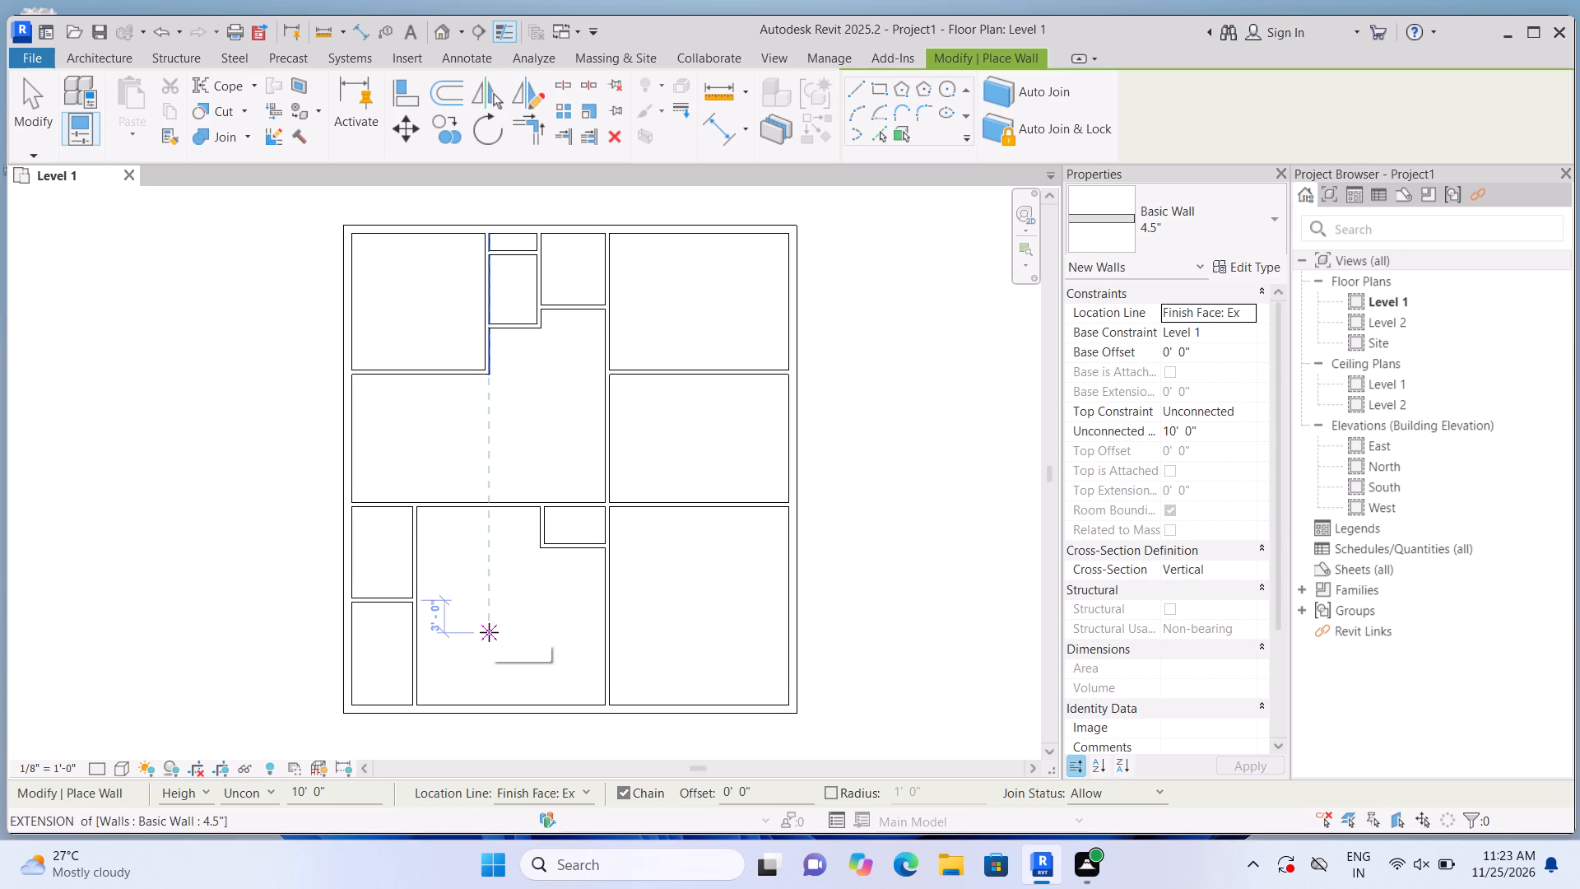
key(Escape)
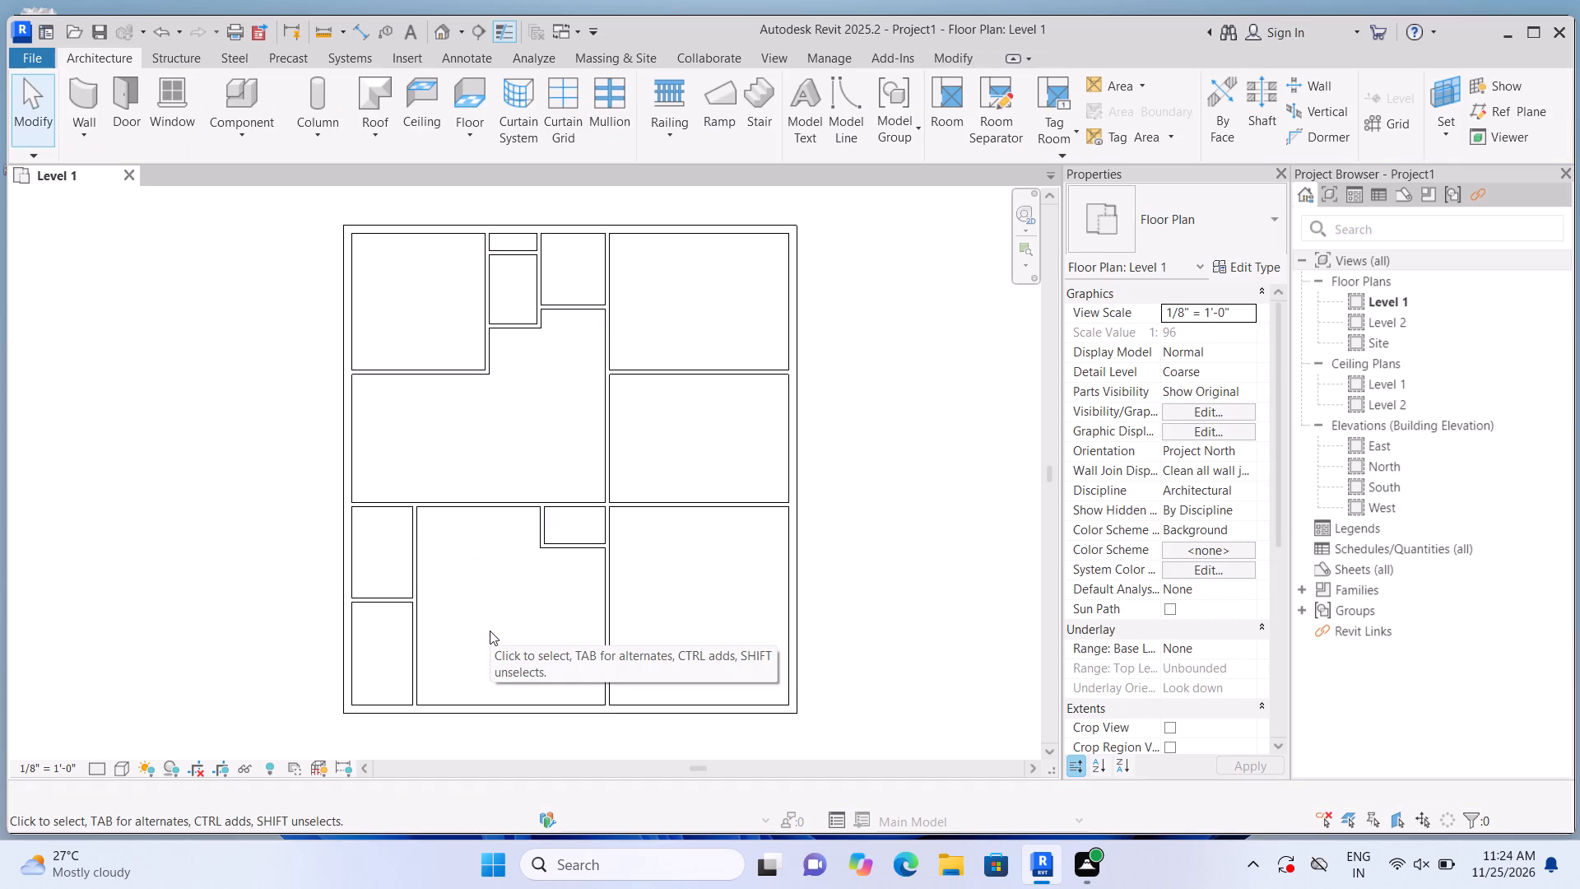
scroll(490, 631, up, 1)
scroll(541, 632, down, 1)
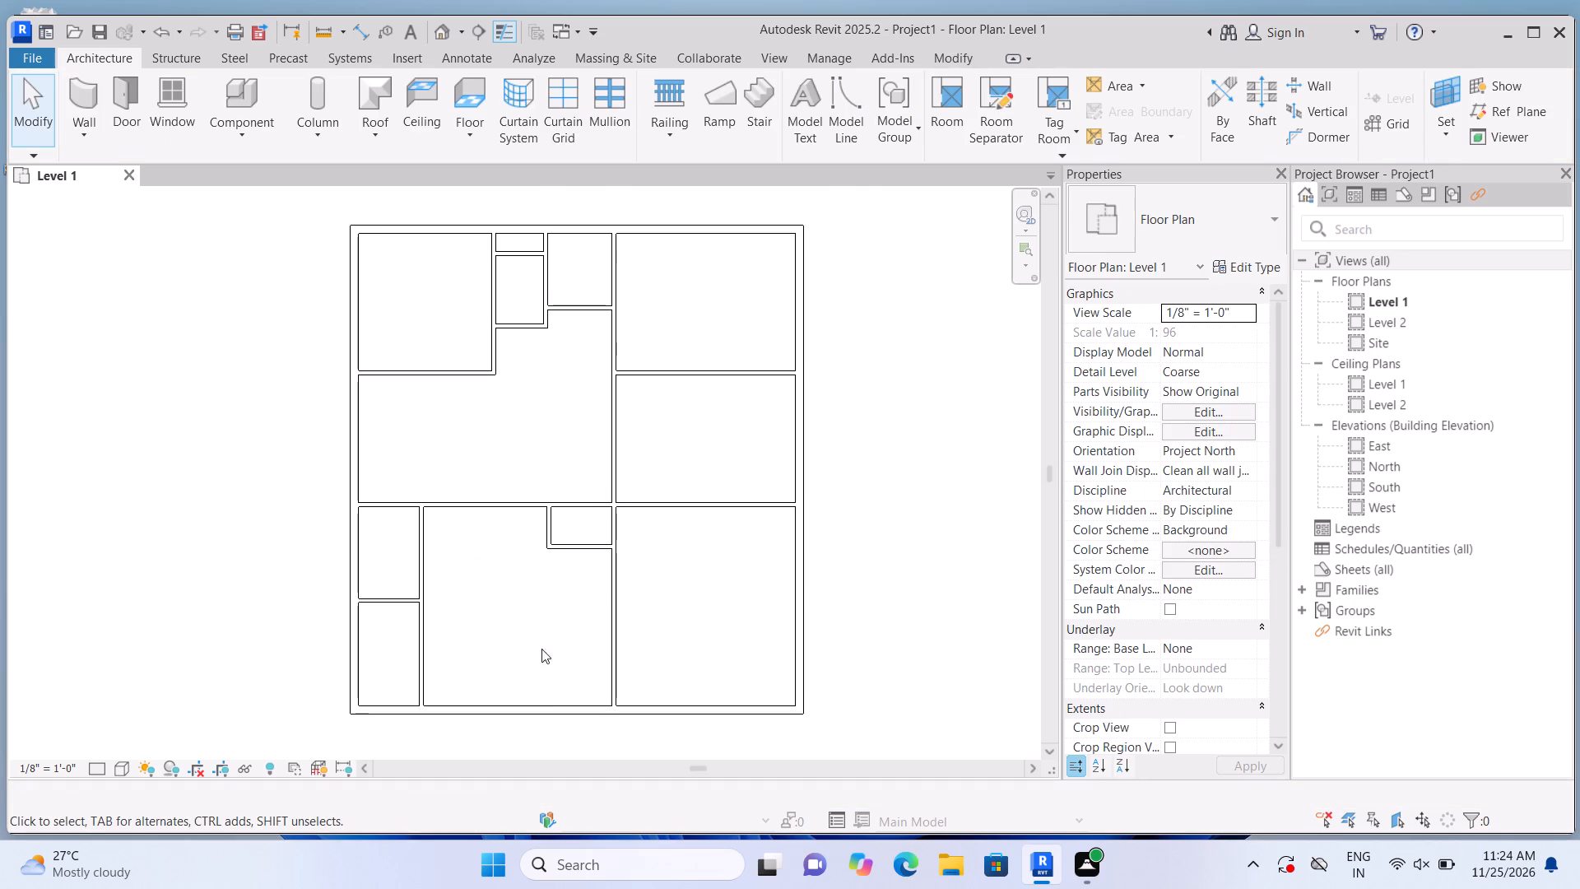
scroll(571, 723, up, 4)
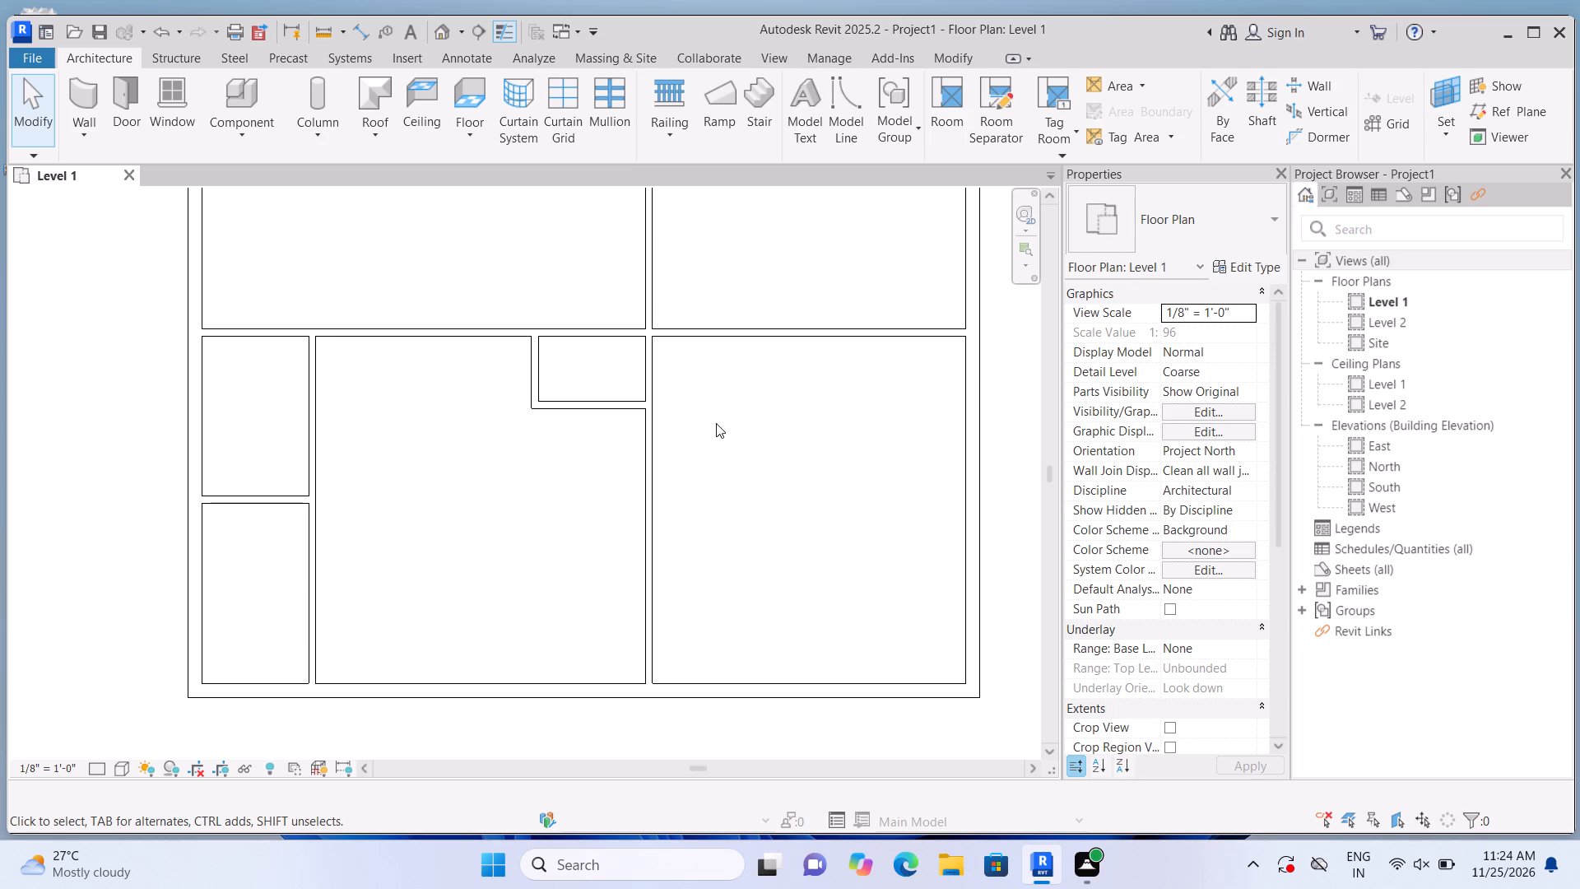
scroll(537, 445, down, 5)
middle_drag(521, 388, 492, 570)
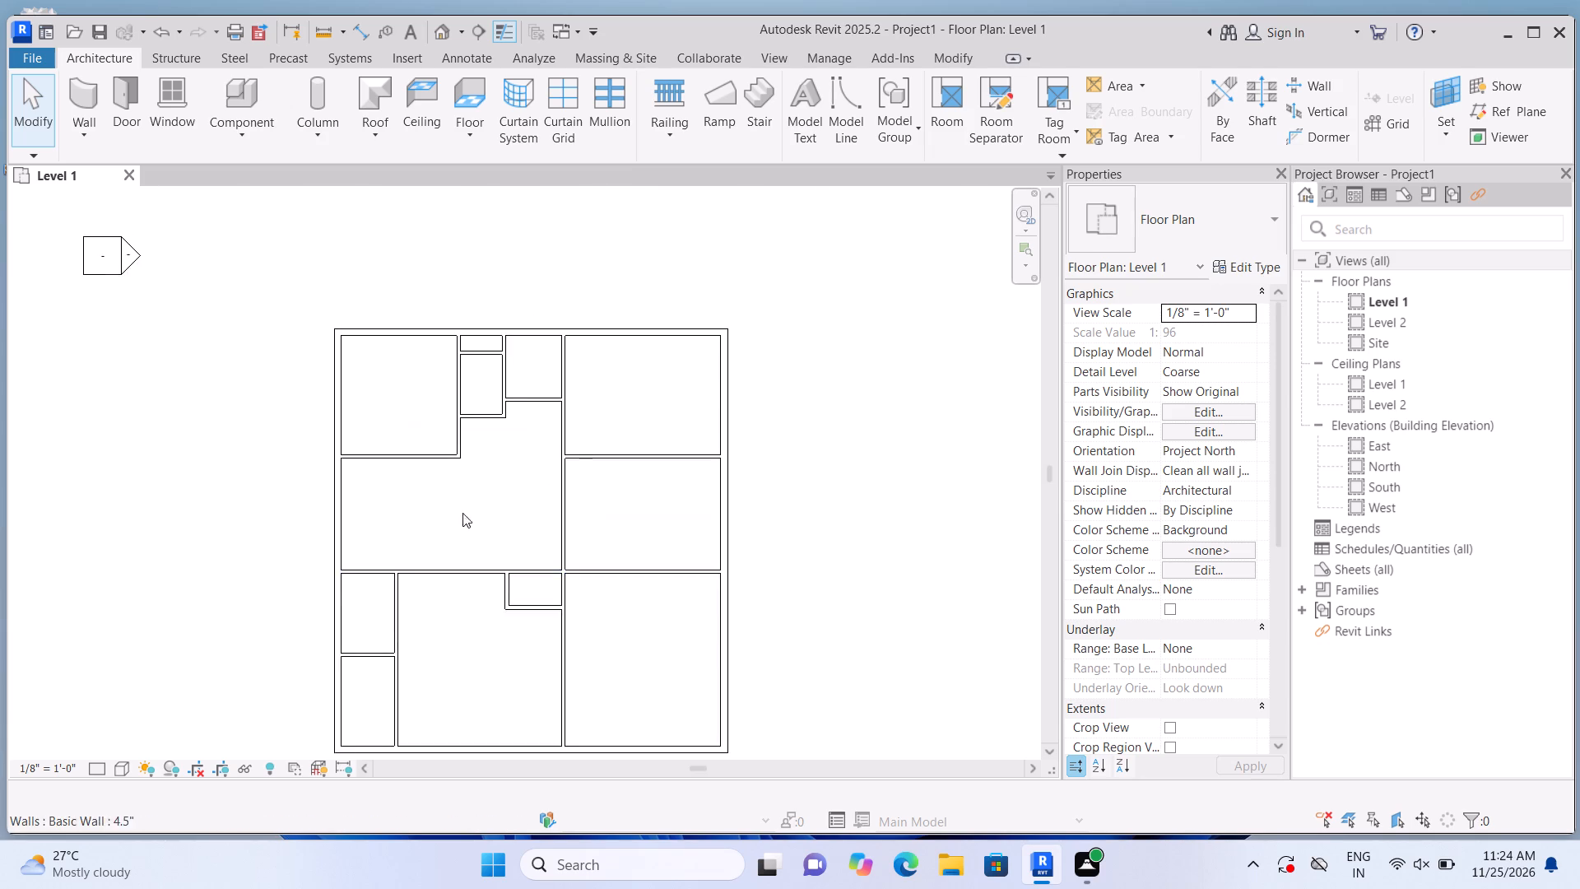
scroll(462, 469, up, 3)
scroll(693, 305, up, 1)
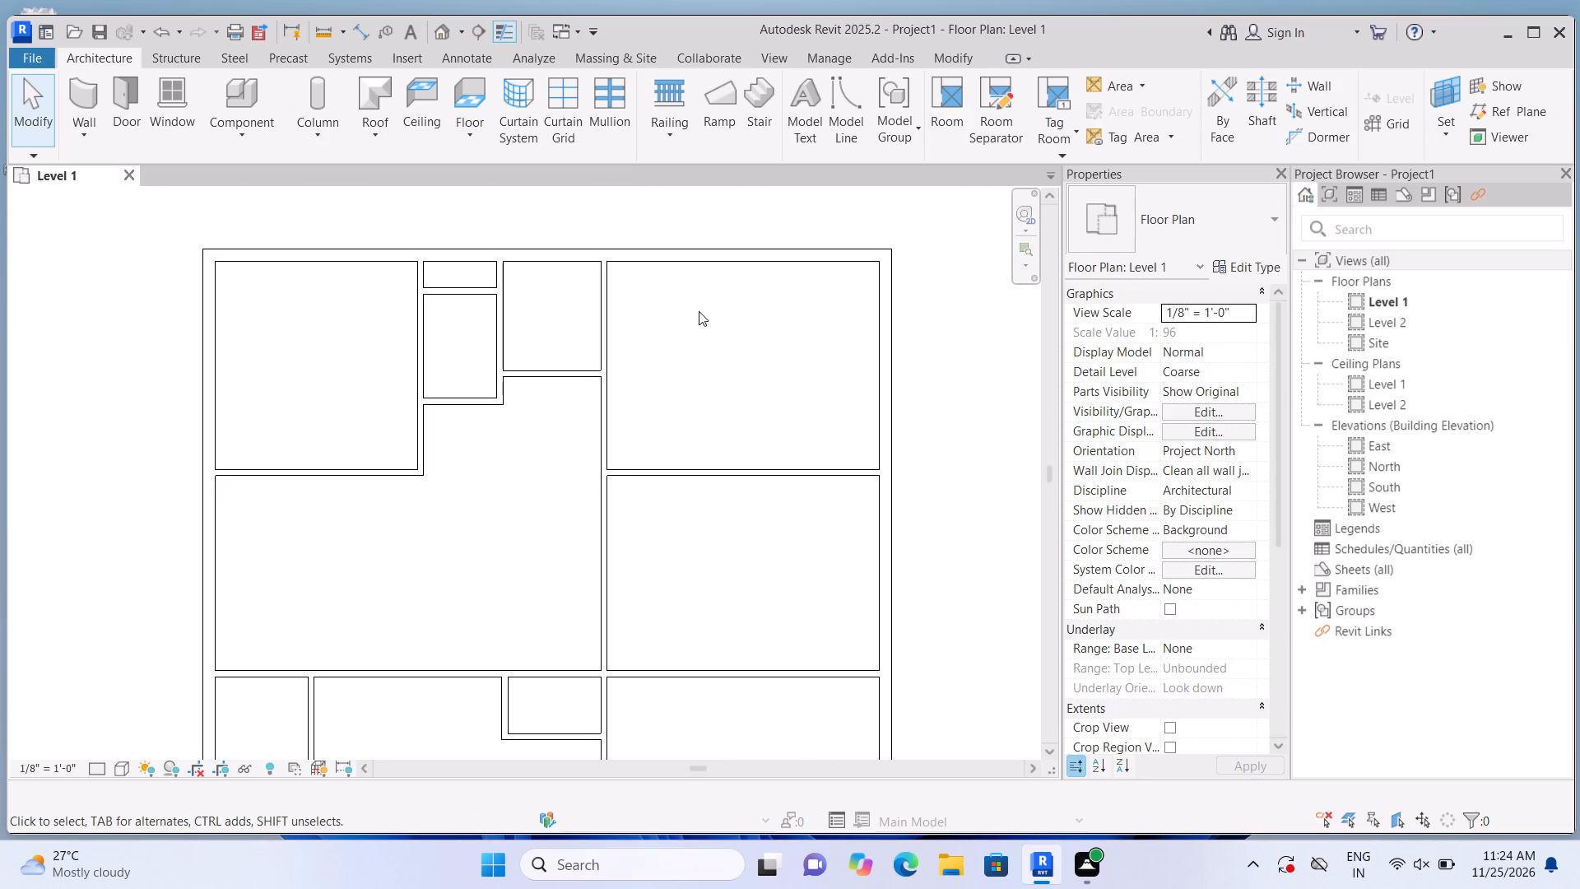
Place a Single-Flush 30" x 80" door midway along the top-left room's short lower-right wall, flipped to hinge at the lower end and swing inward.
click(120, 123)
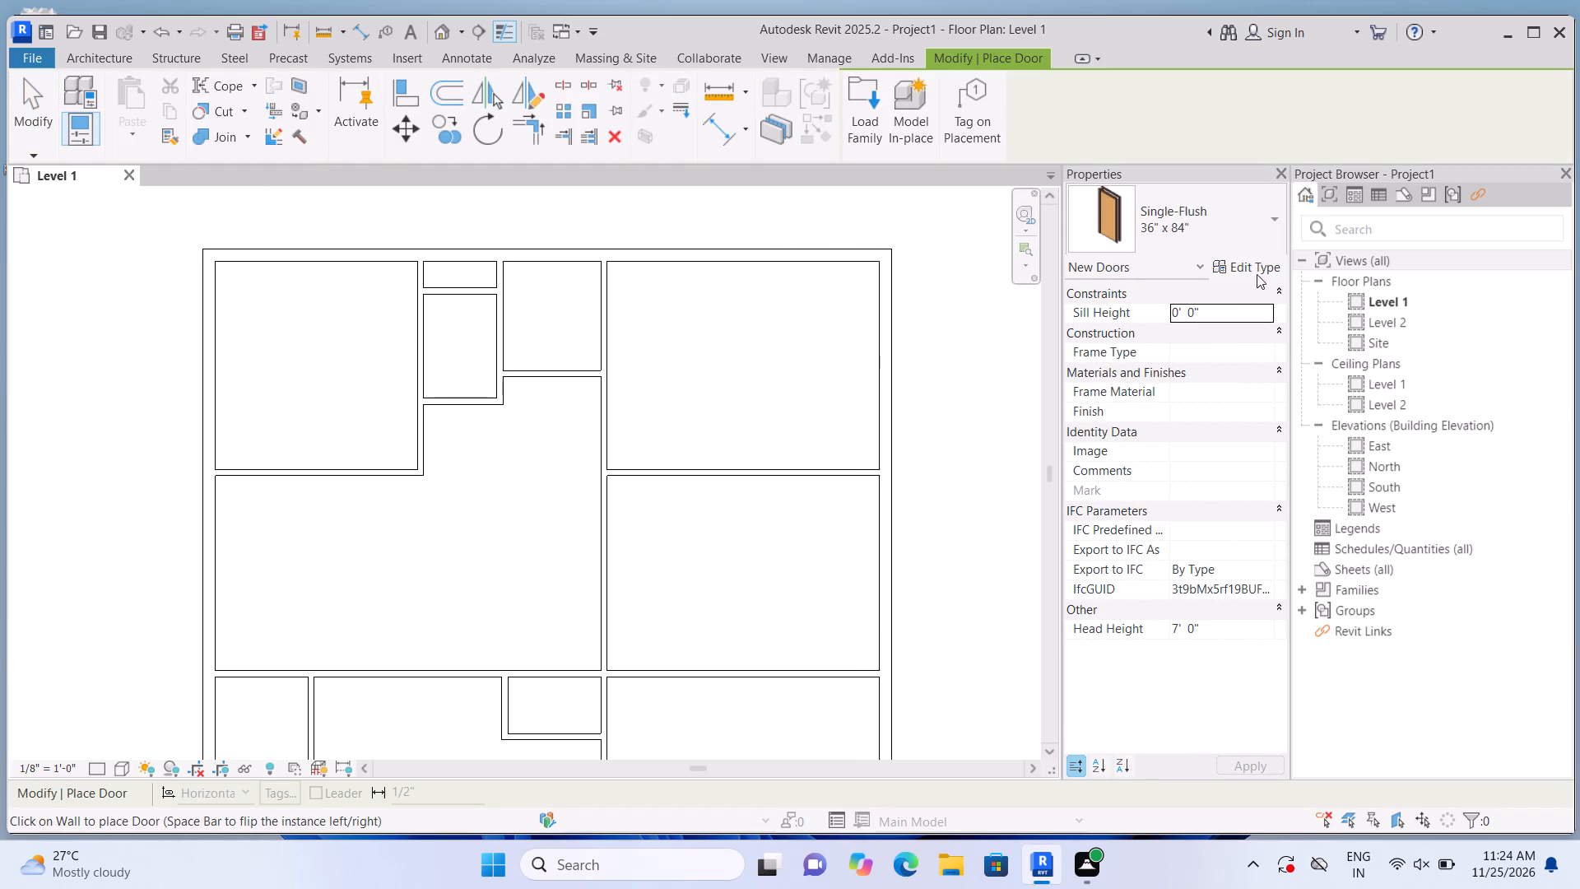
click(1269, 211)
scroll(1257, 354, up, 5)
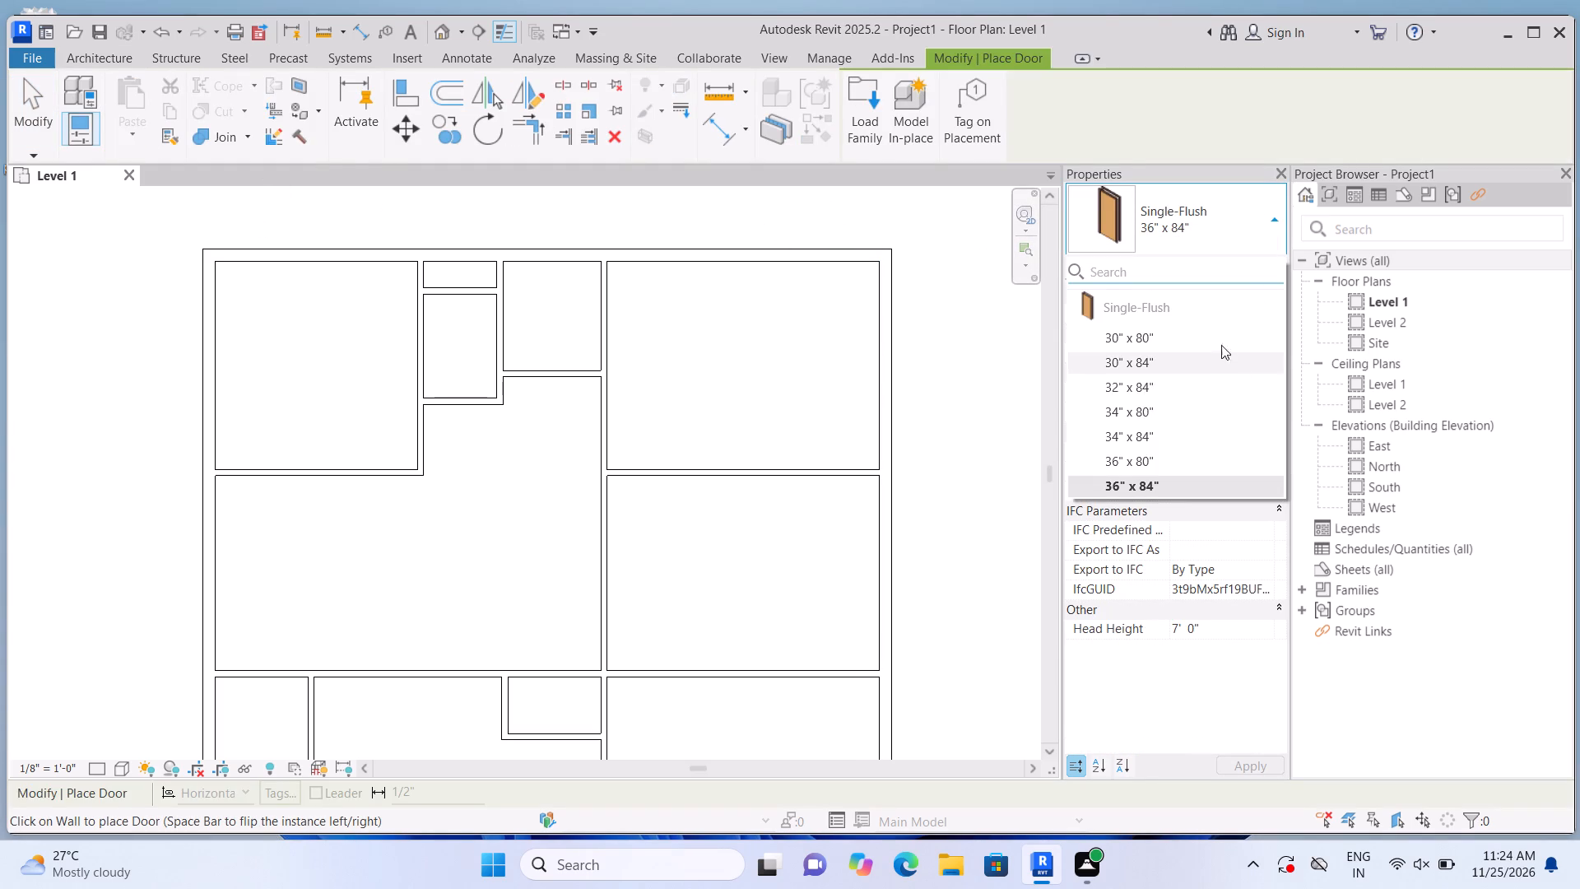
click(1218, 329)
scroll(383, 428, up, 4)
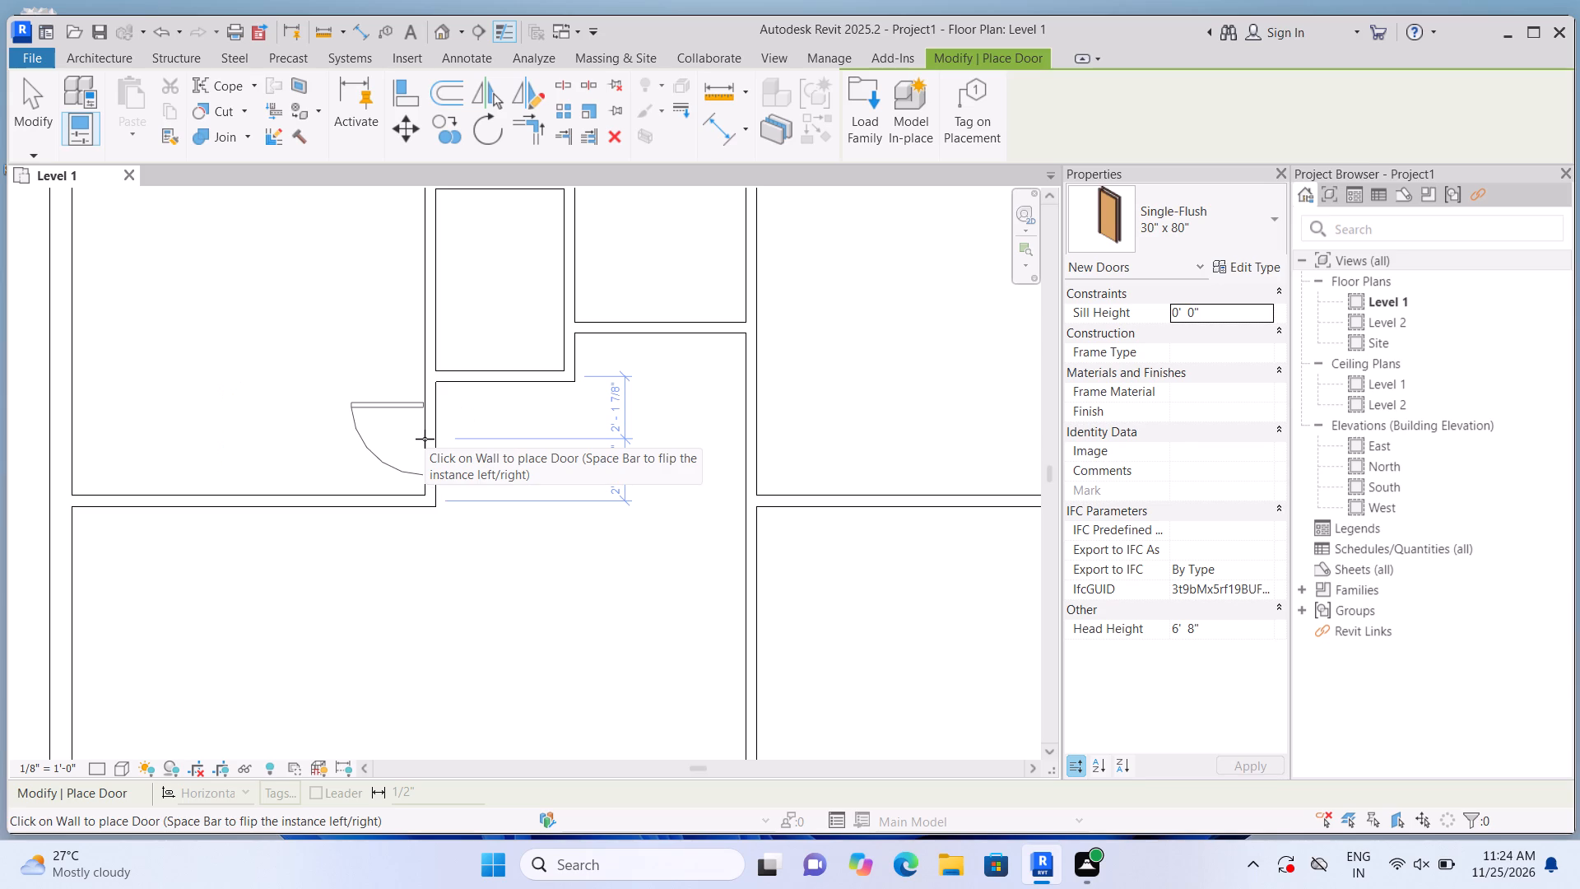
key(space)
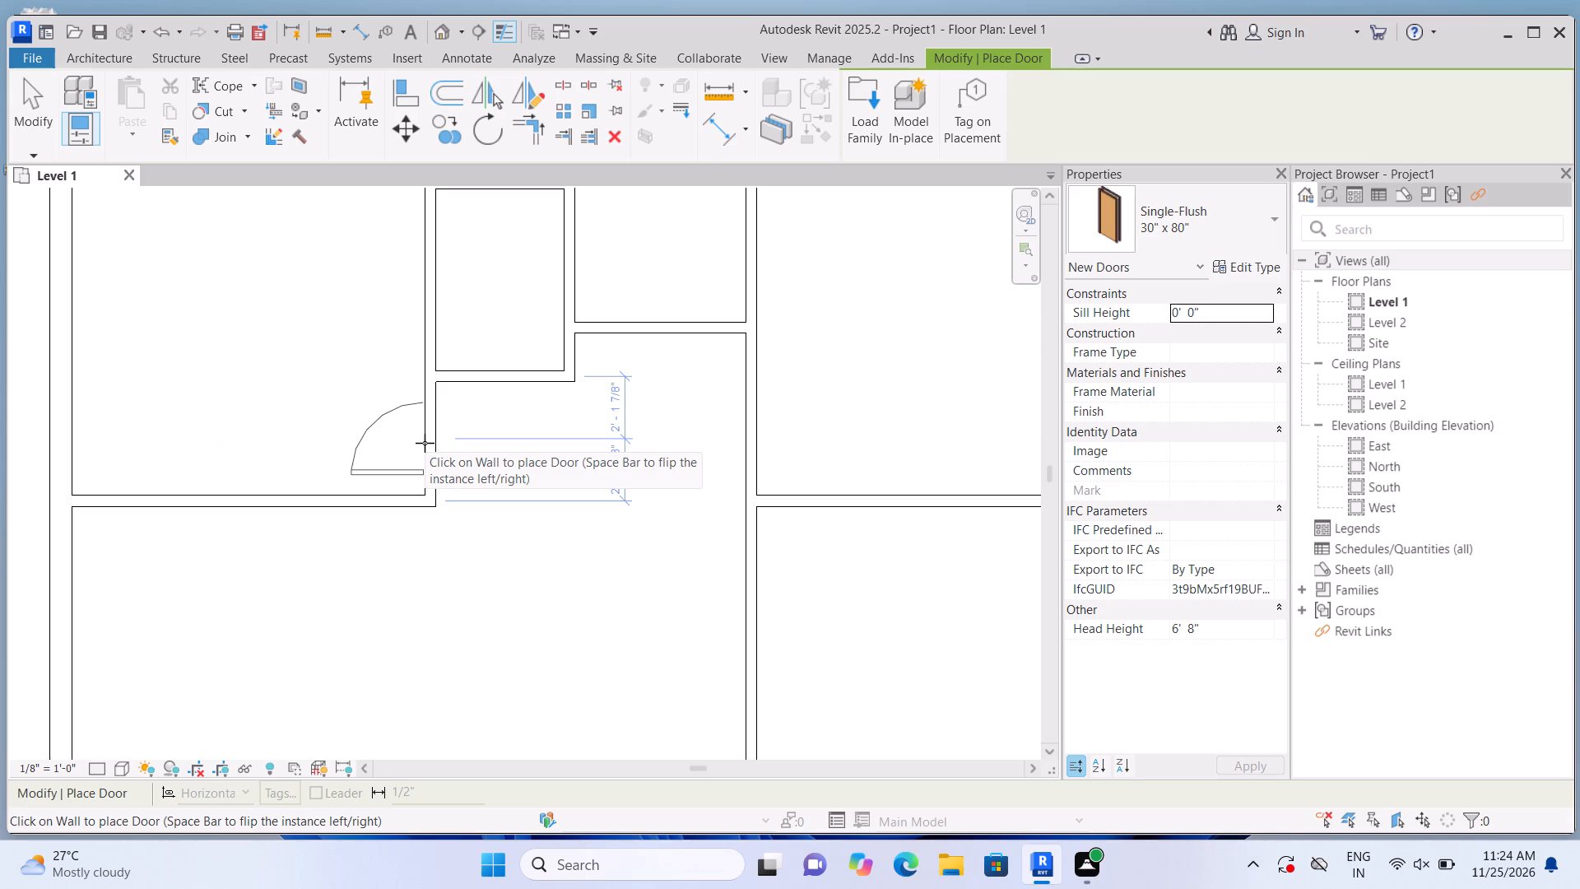
click(425, 443)
scroll(434, 457, down, 2)
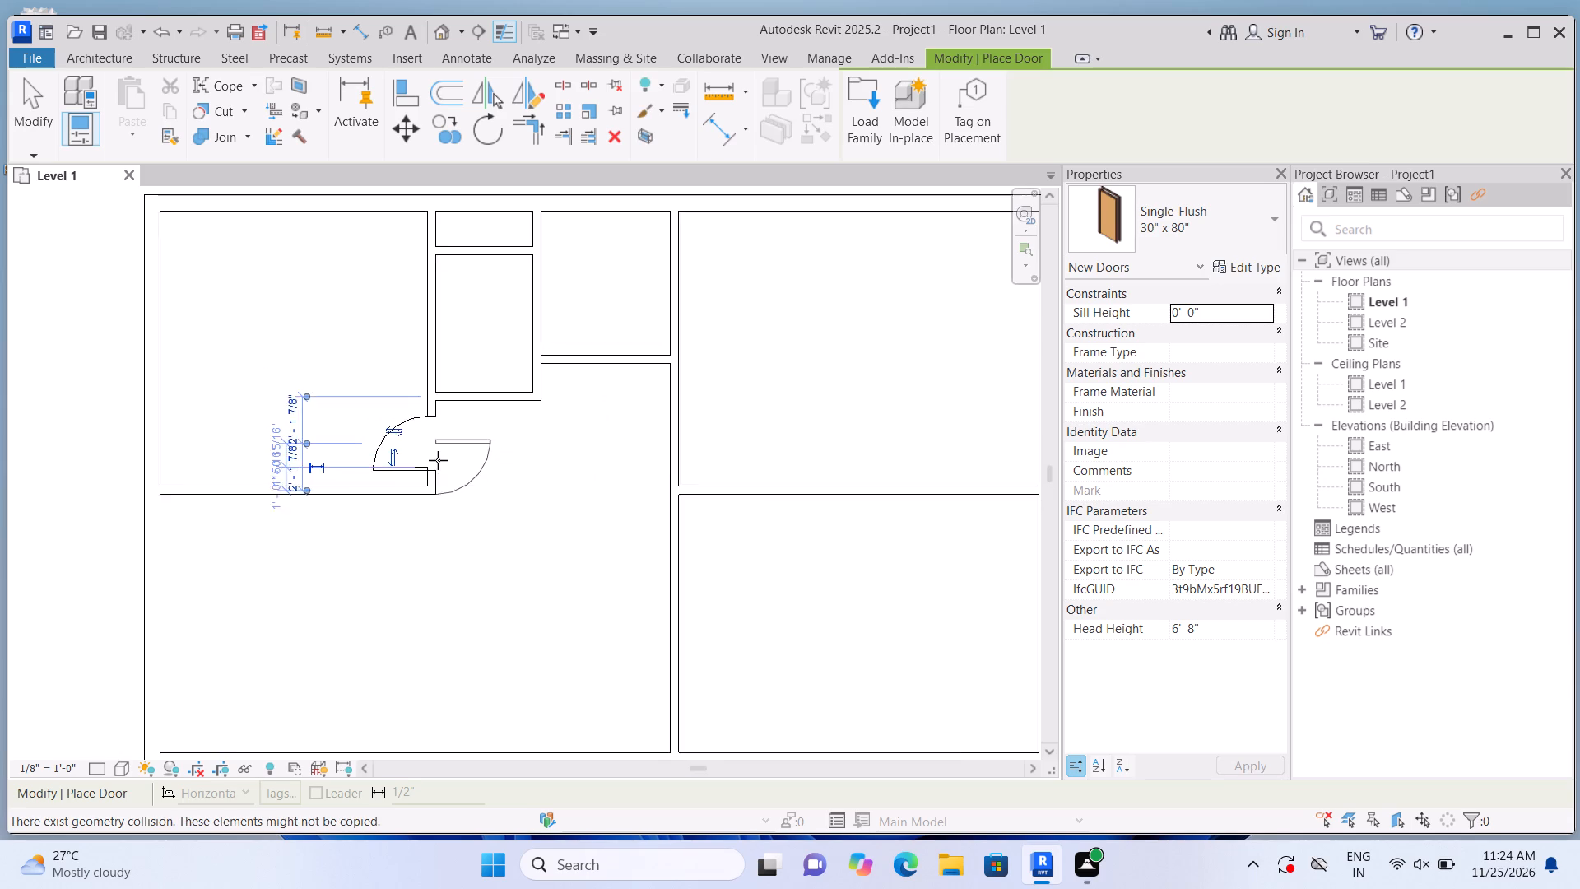
scroll(438, 460, down, 1)
scroll(438, 409, up, 4)
key(Escape)
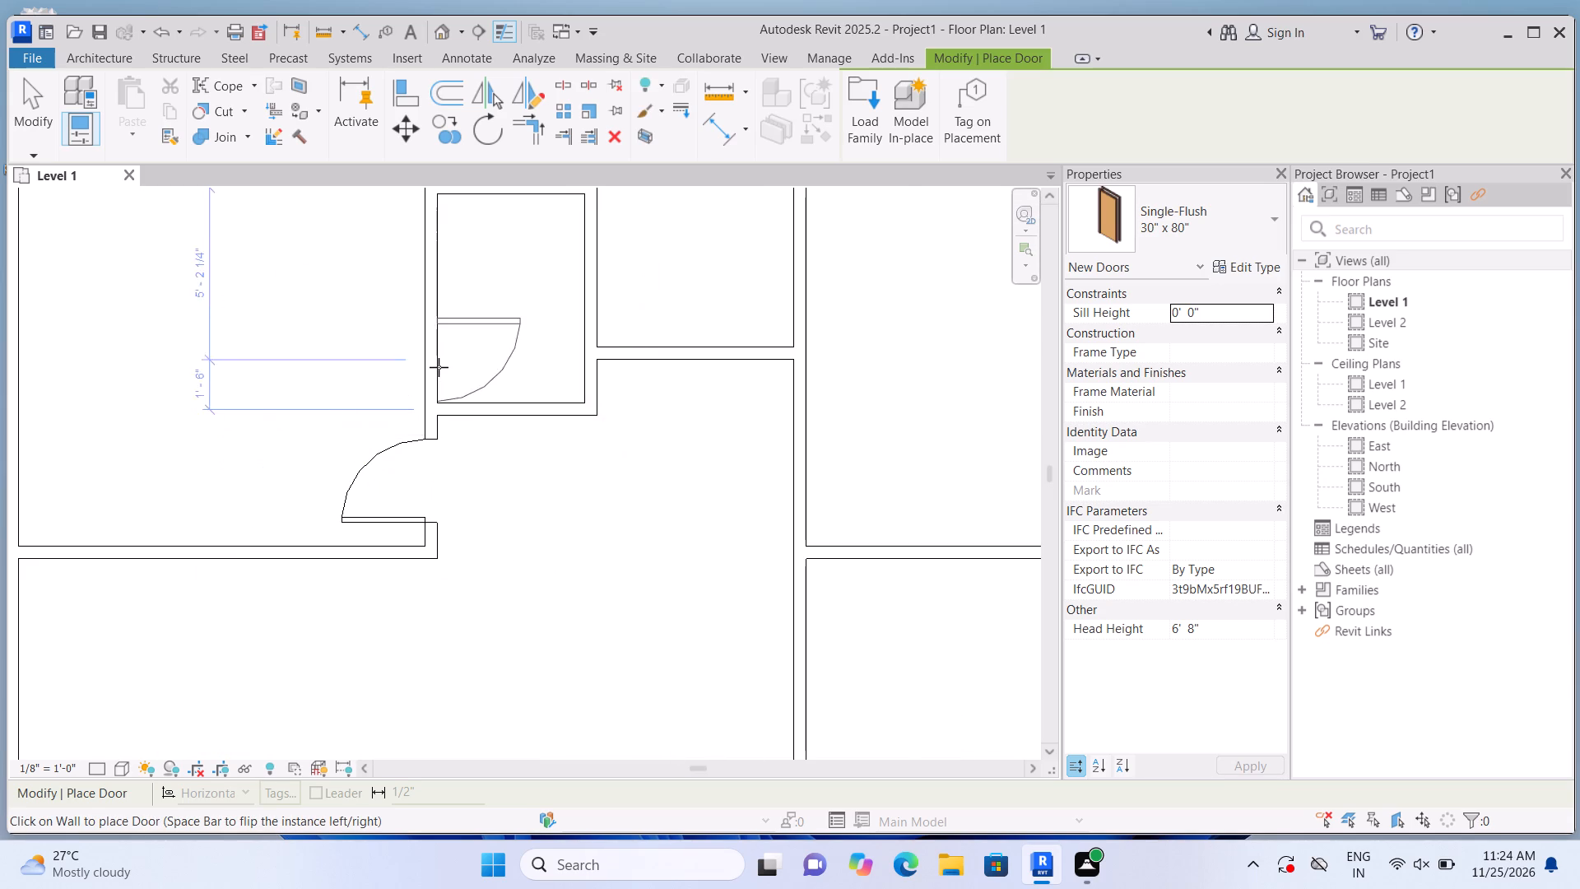
Place a flipped 30" x 80" door between the top-left room and adjacent small room, about 1'-7" above its lower wall, swinging into the small room.
scroll(439, 367, up, 3)
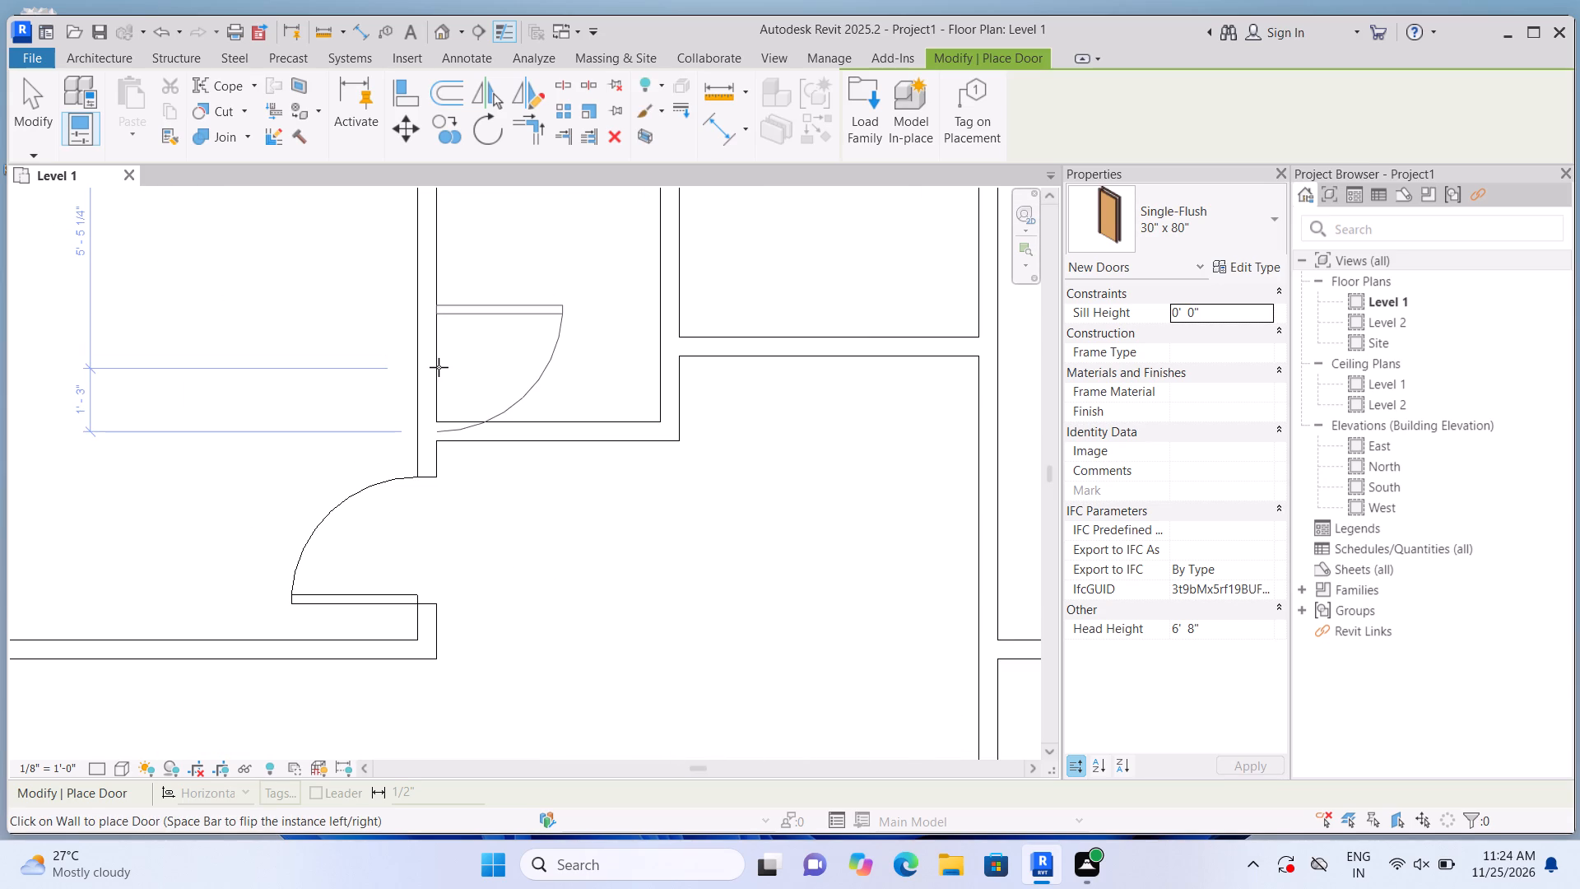
key(space)
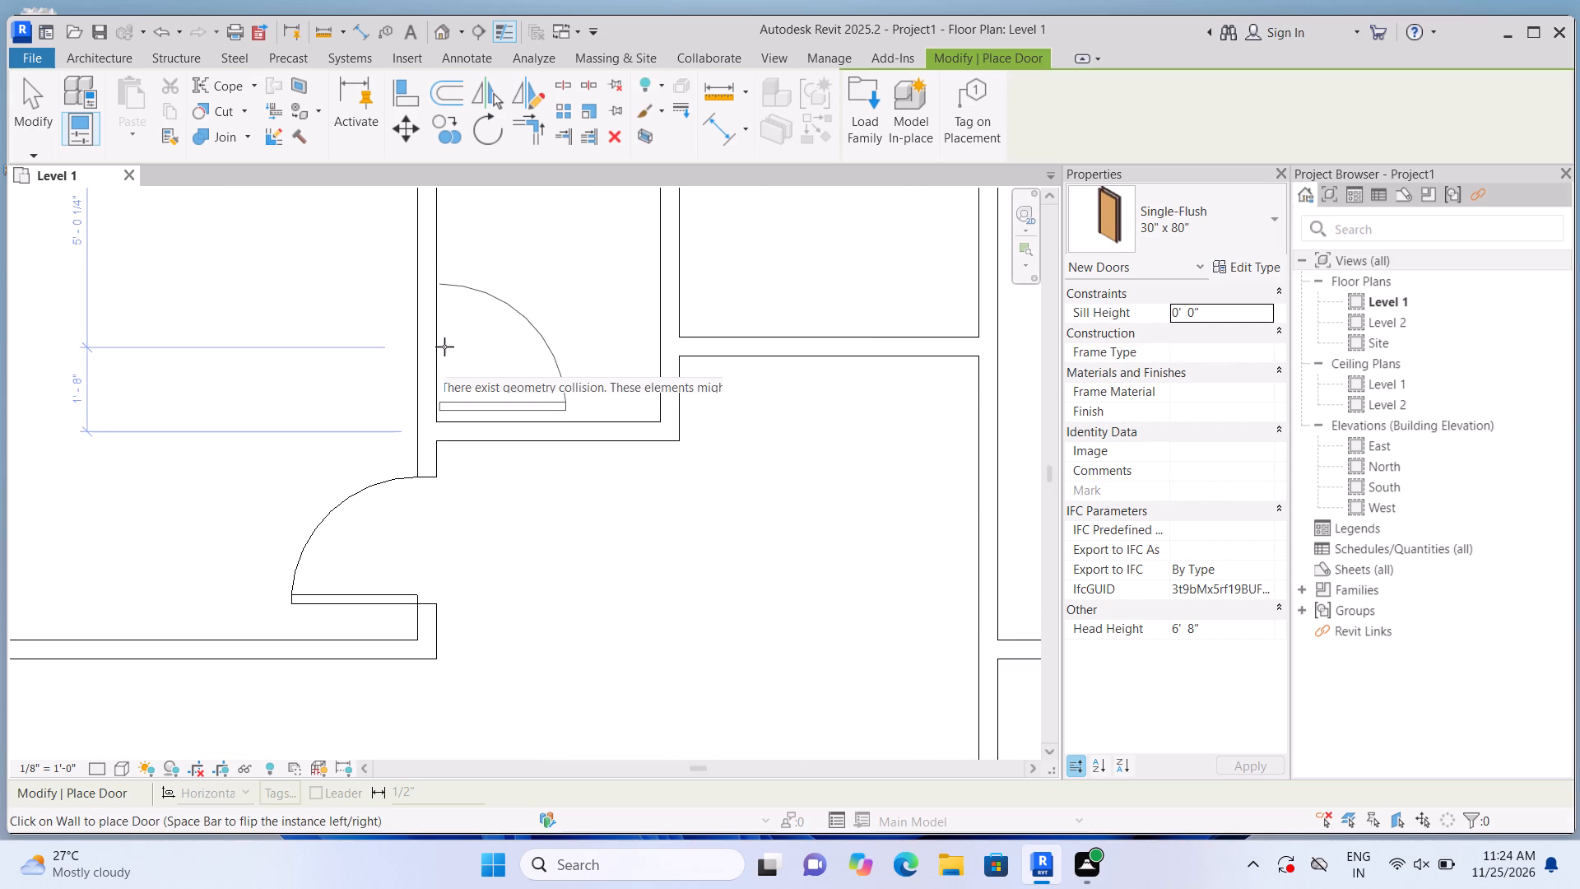
click(443, 352)
scroll(443, 352, down, 6)
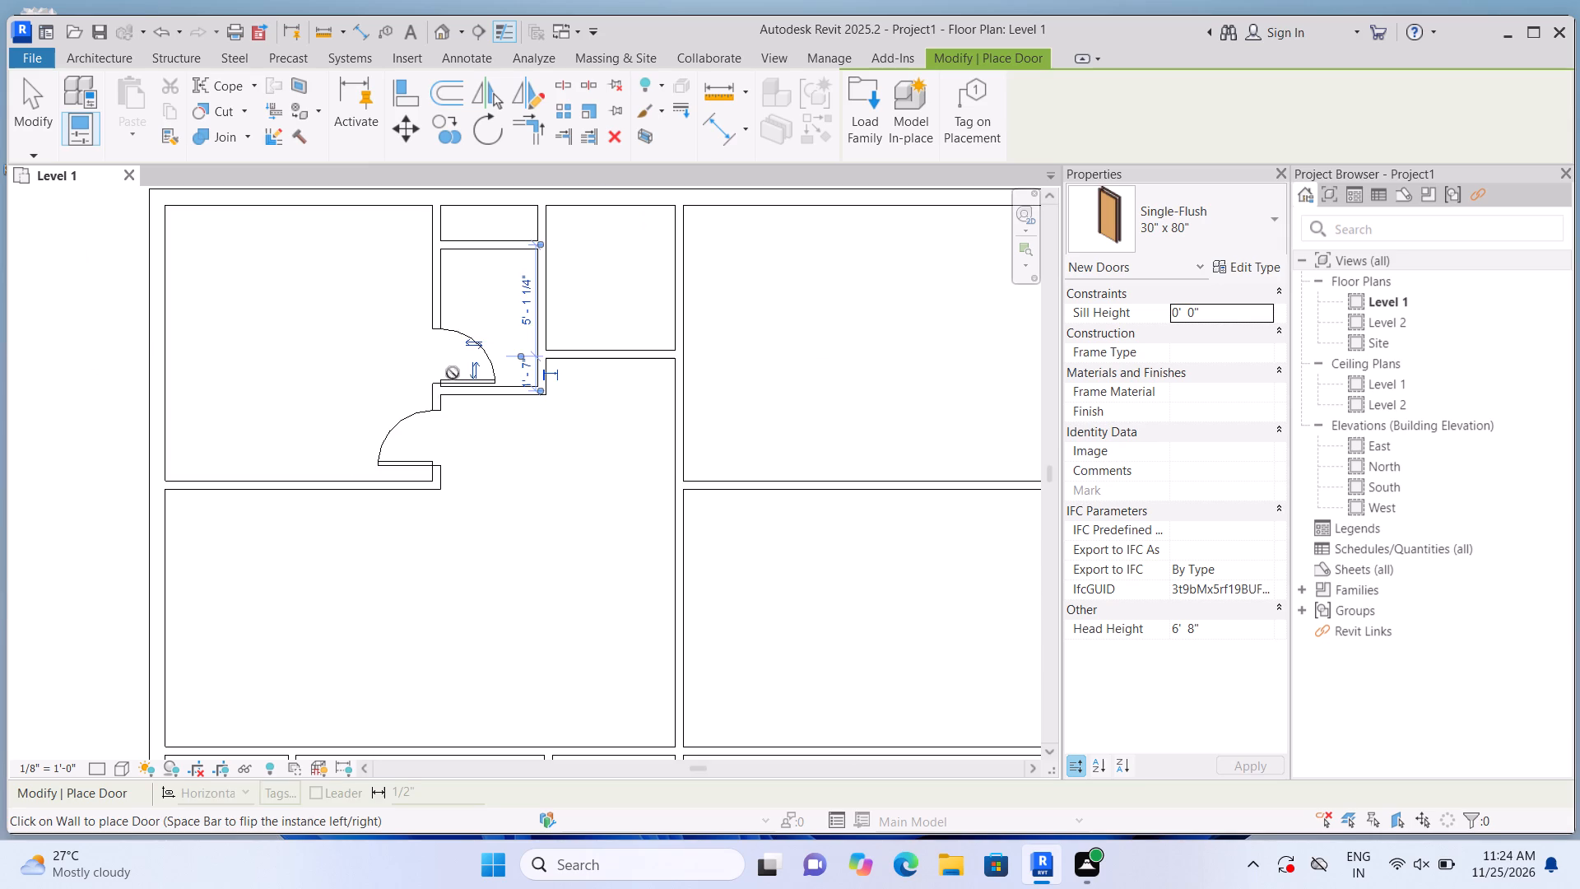
key(Escape)
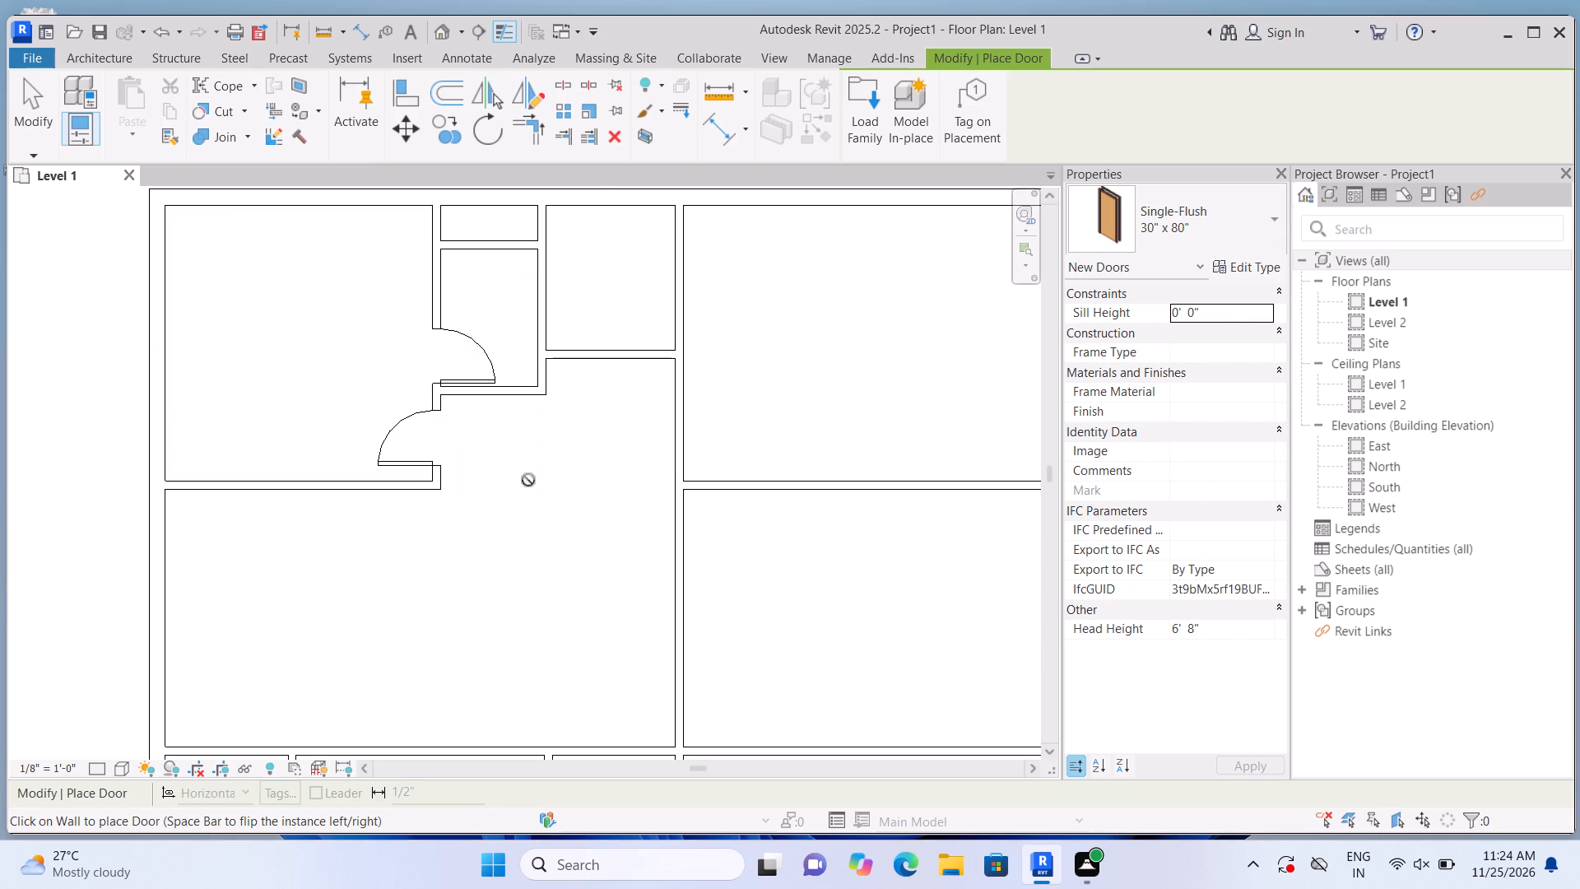
middle_drag(543, 470, 518, 500)
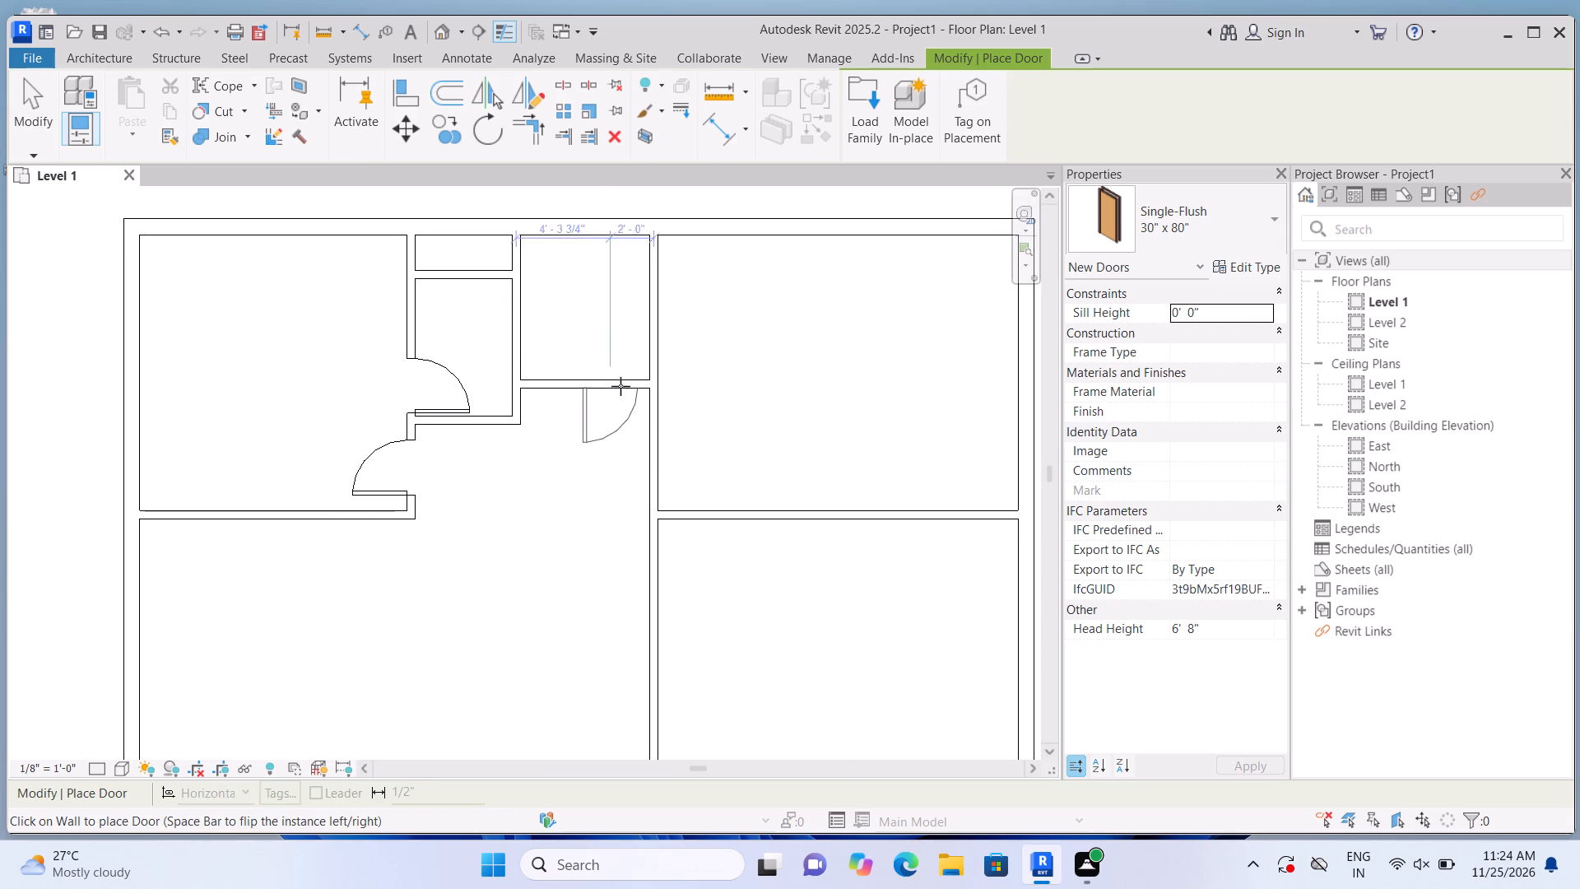
Place a Single-Flush 30" x 80" door in the top-middle room's lower wall, 2'-7" from its right wall, swinging into the room.
scroll(621, 384, up, 4)
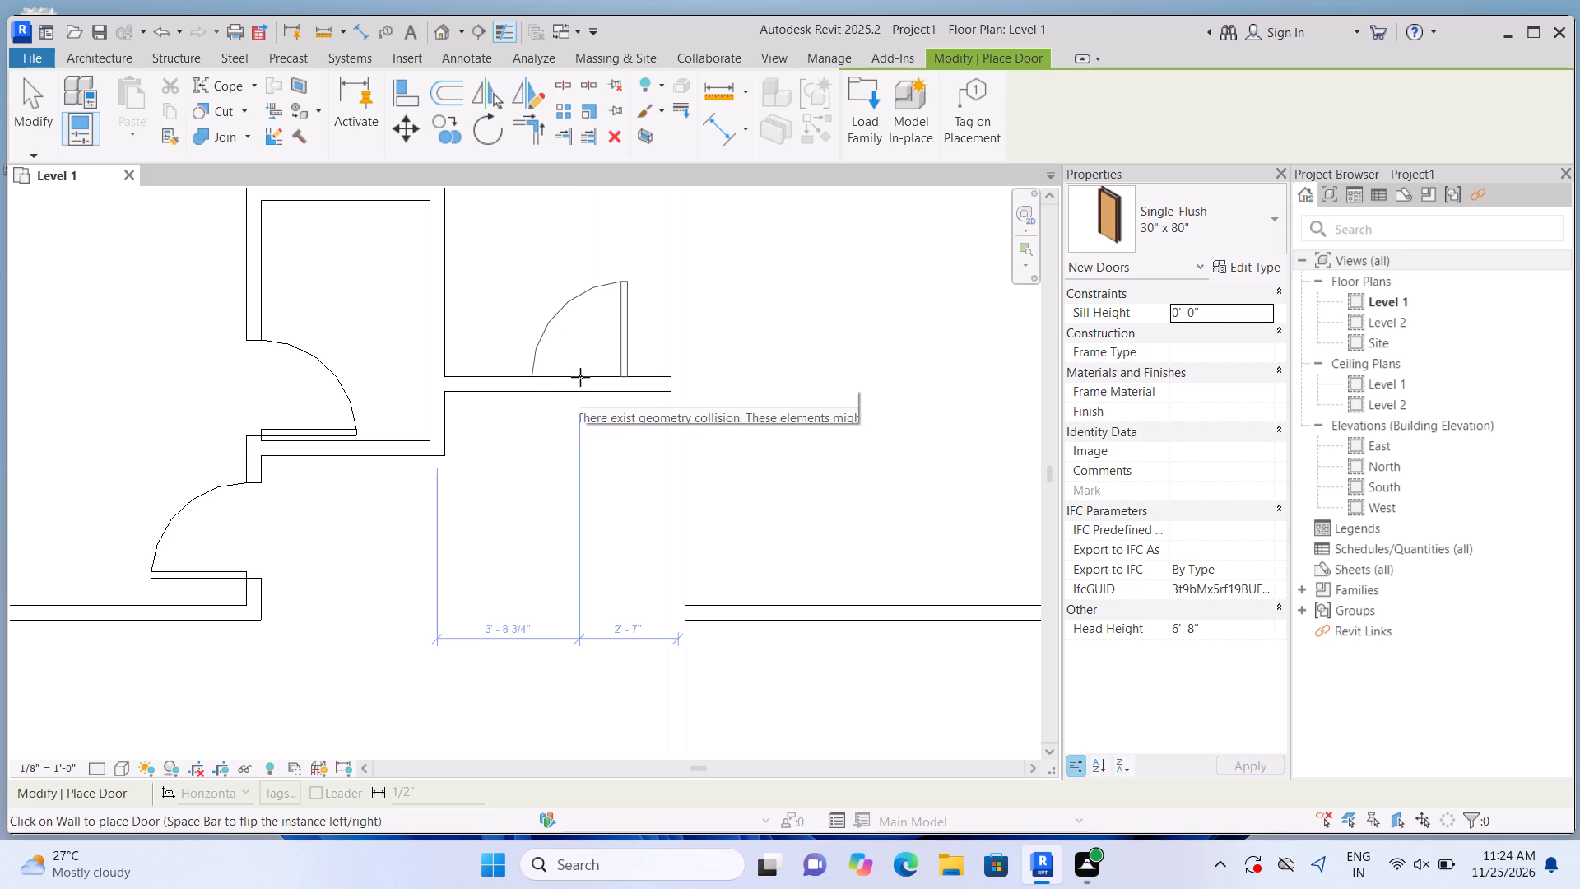
click(580, 377)
Place a 30" x 80" door in the top-right room's left wall, 1'-9" above its lower wall, swinging into the room.
scroll(580, 377, down, 7)
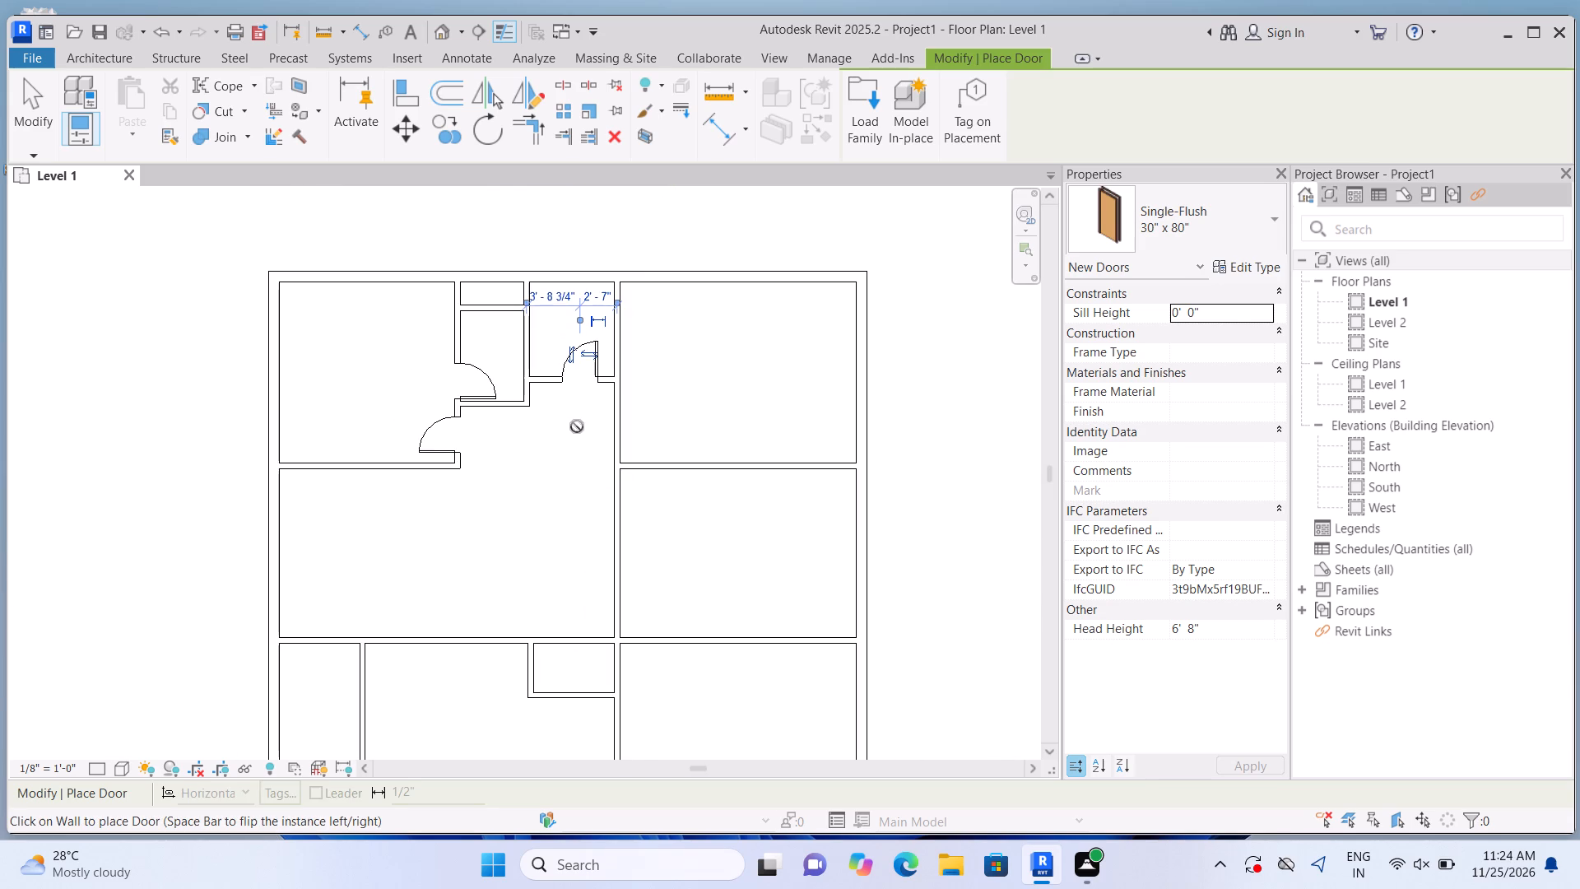
scroll(575, 431, up, 7)
scroll(631, 453, down, 6)
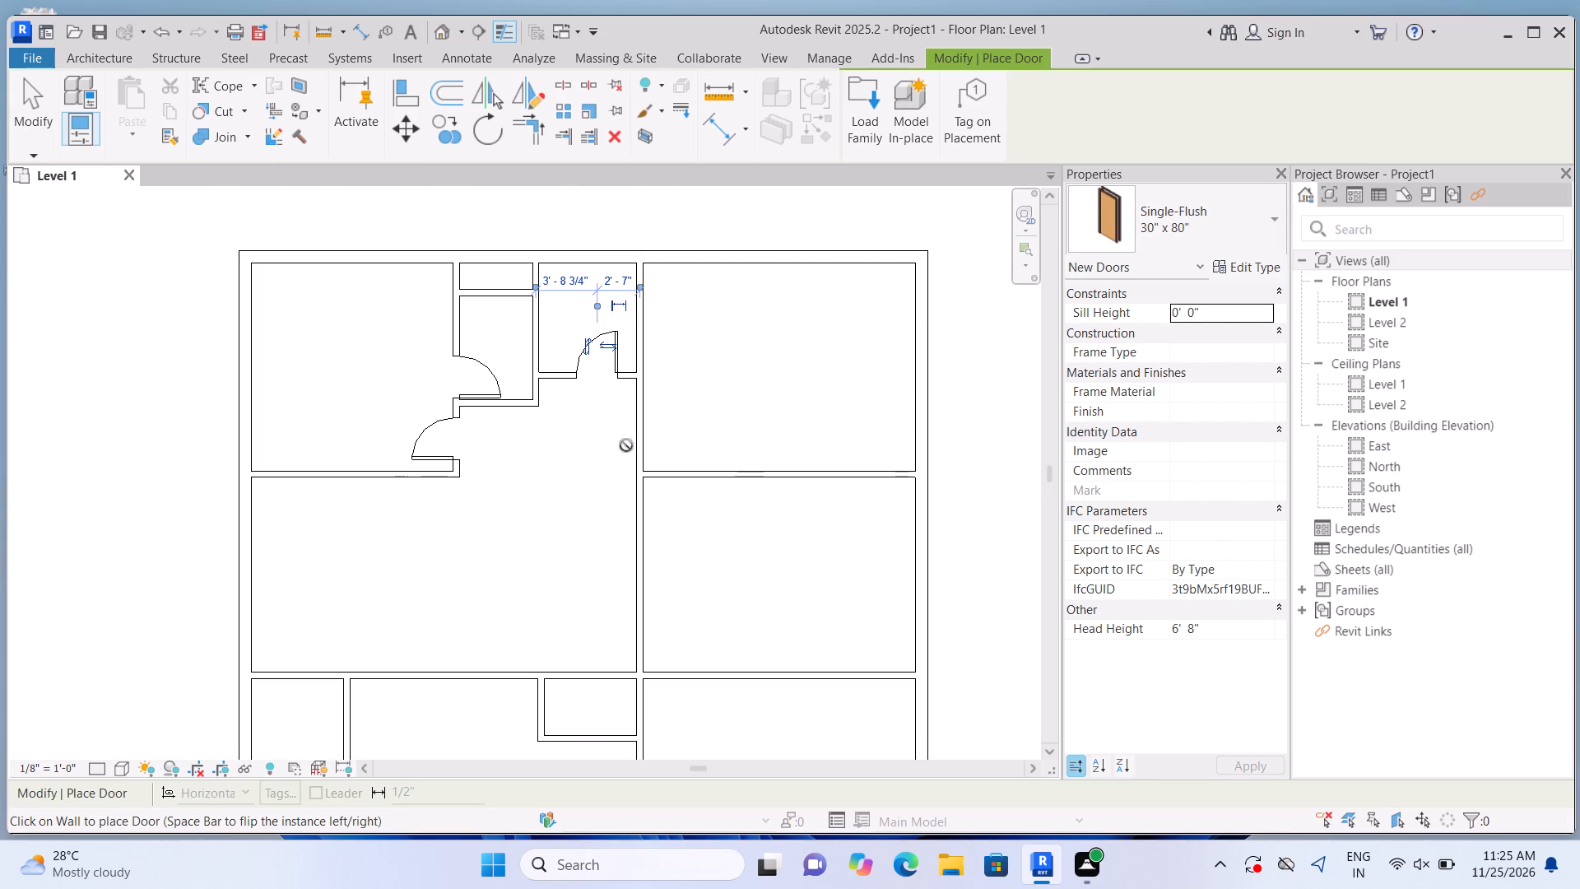
scroll(659, 433, up, 7)
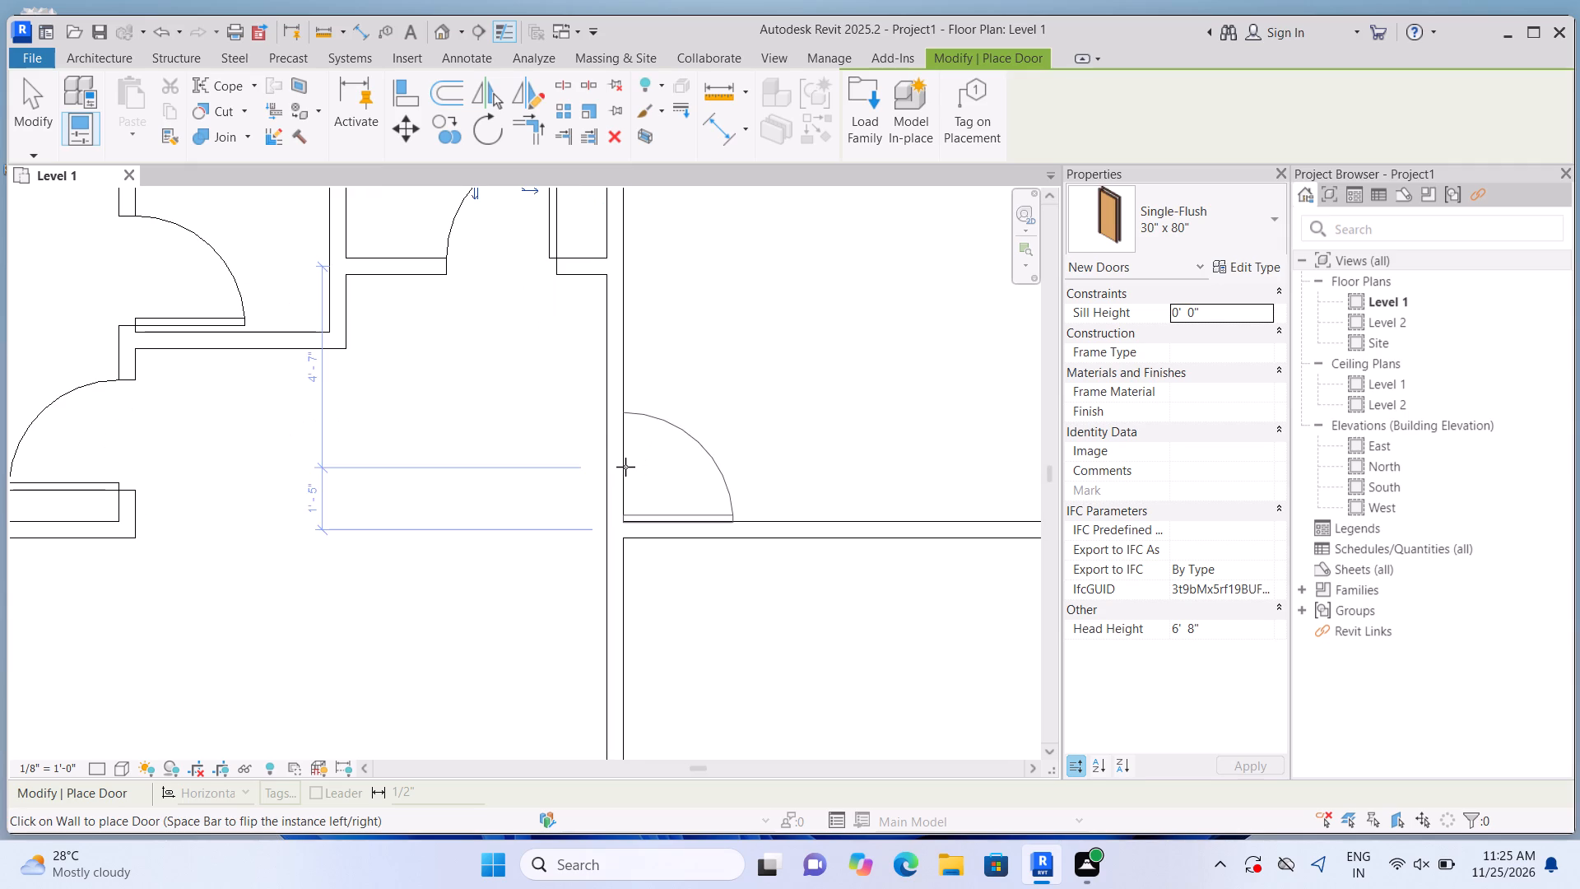
click(622, 452)
Place a flipped 30" x 80" door in the upper bottom-left small room's right wall, 2'-0" above its lower wall, swinging inward.
scroll(620, 432, down, 9)
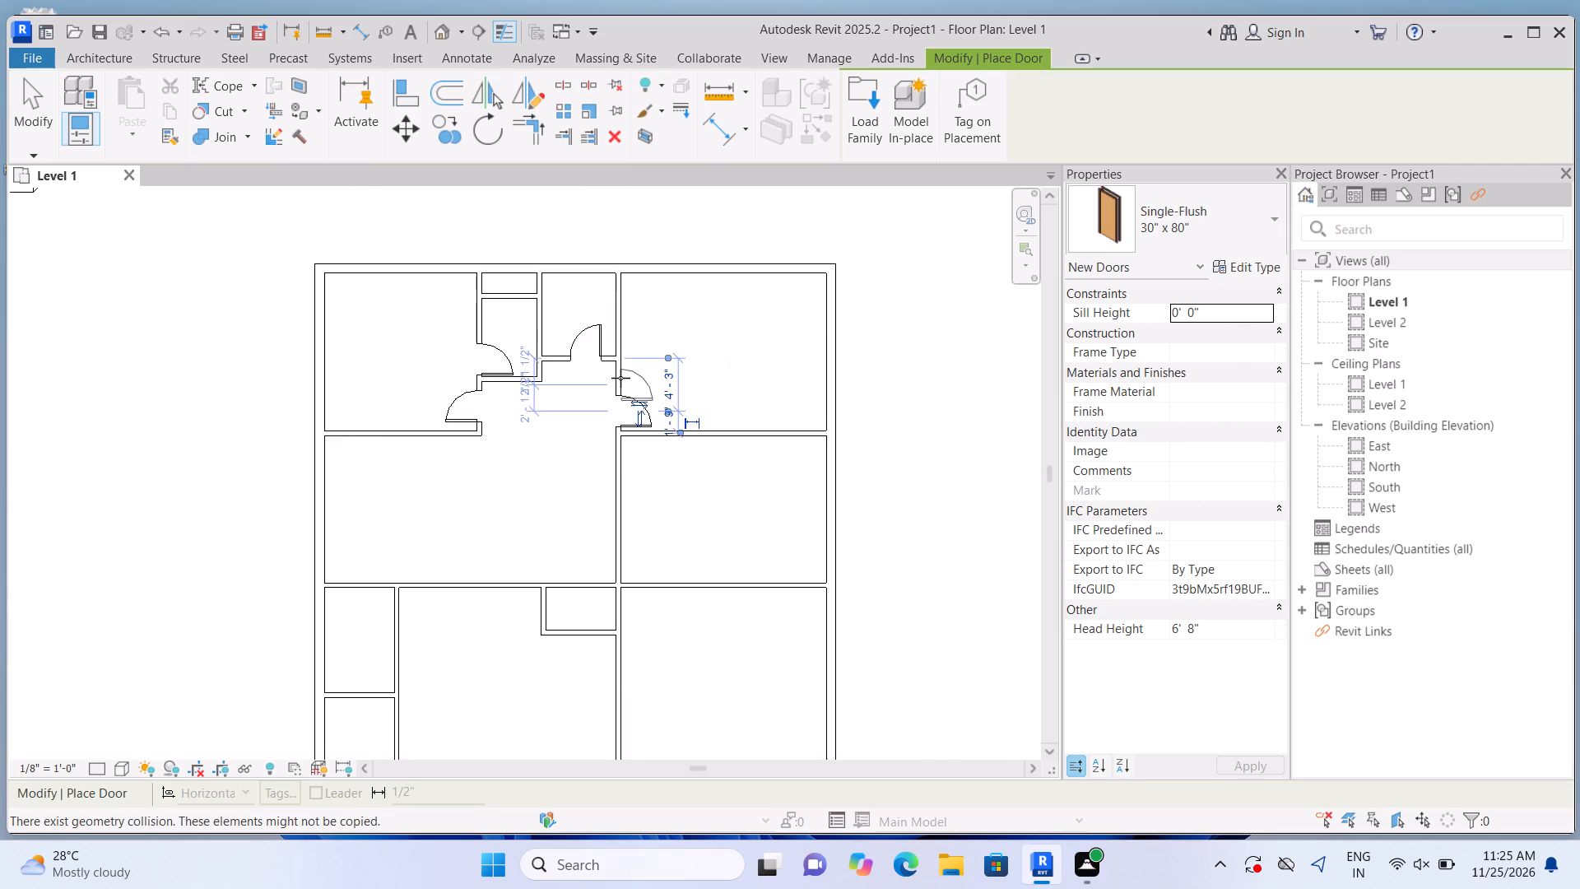
scroll(620, 378, down, 2)
scroll(574, 522, up, 3)
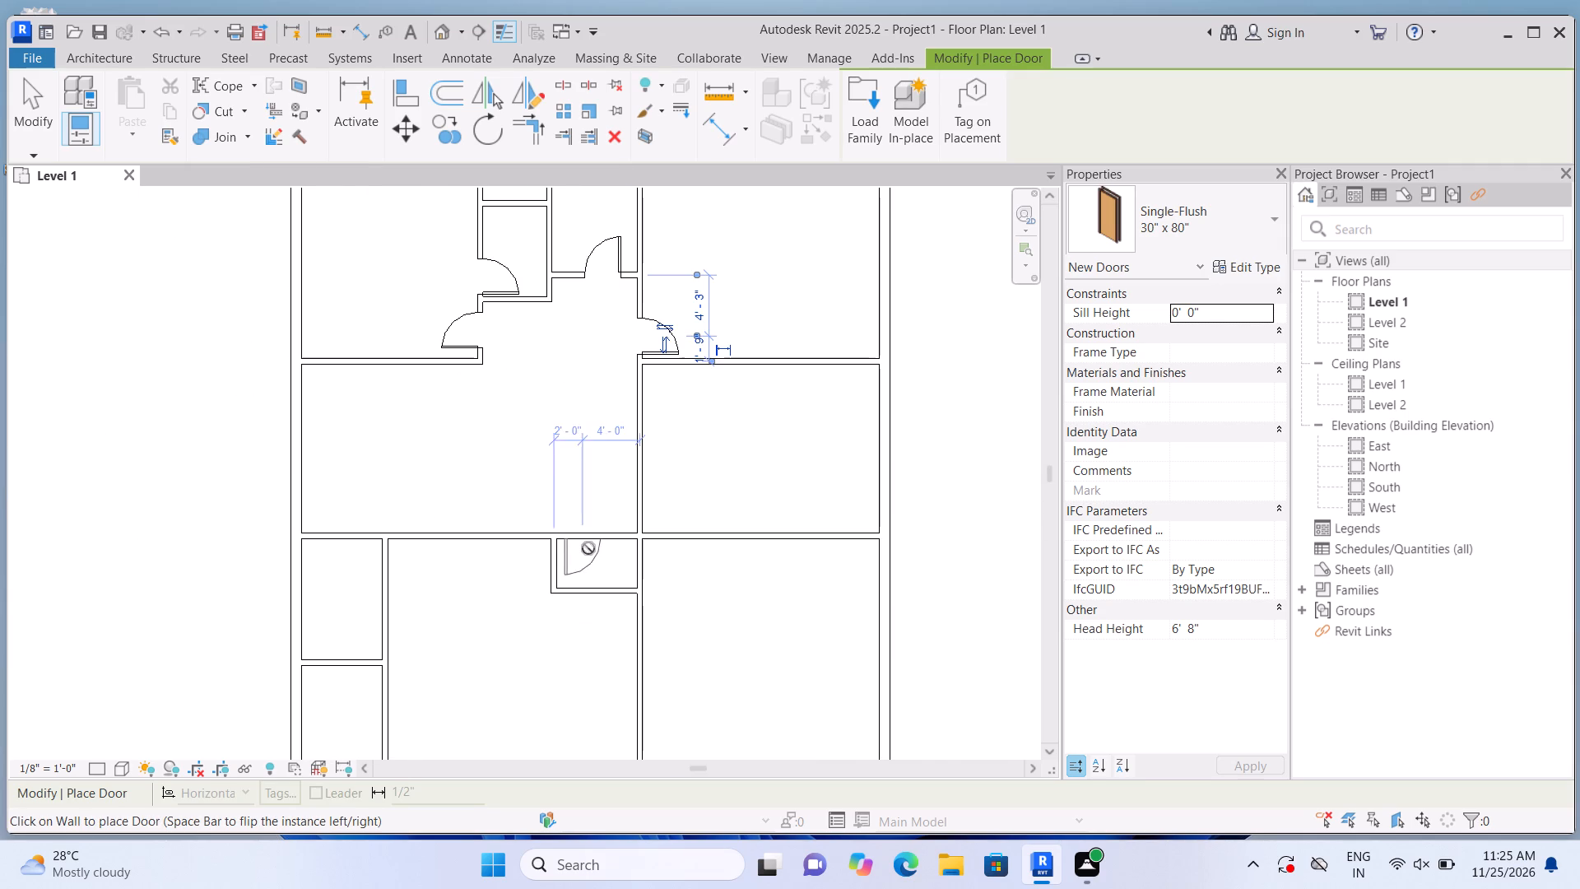
scroll(588, 548, down, 1)
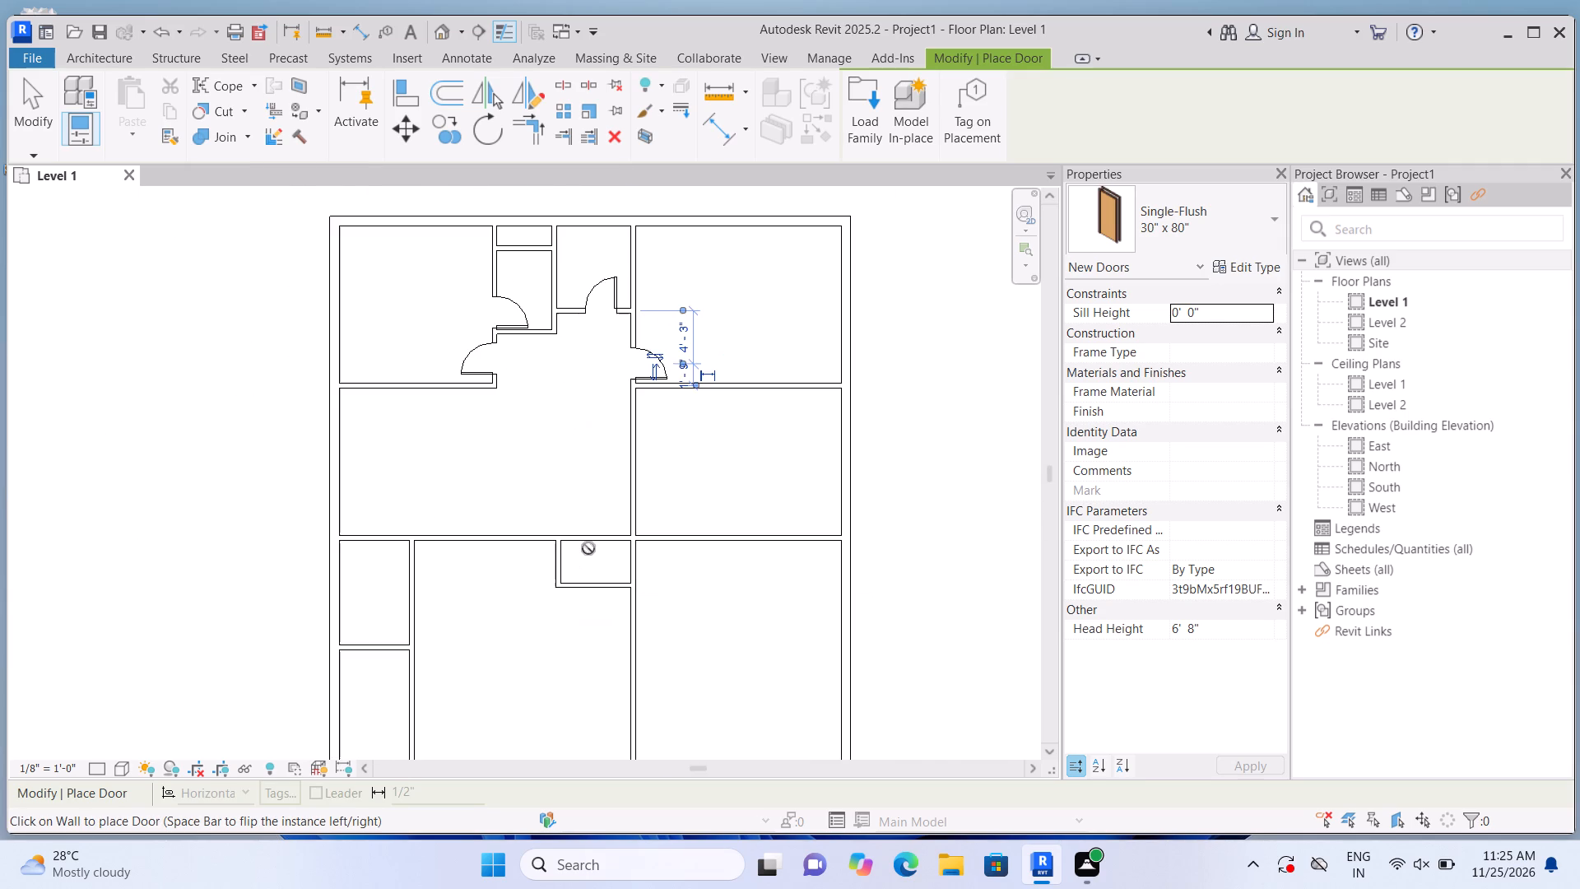
scroll(588, 548, down, 3)
scroll(548, 582, up, 2)
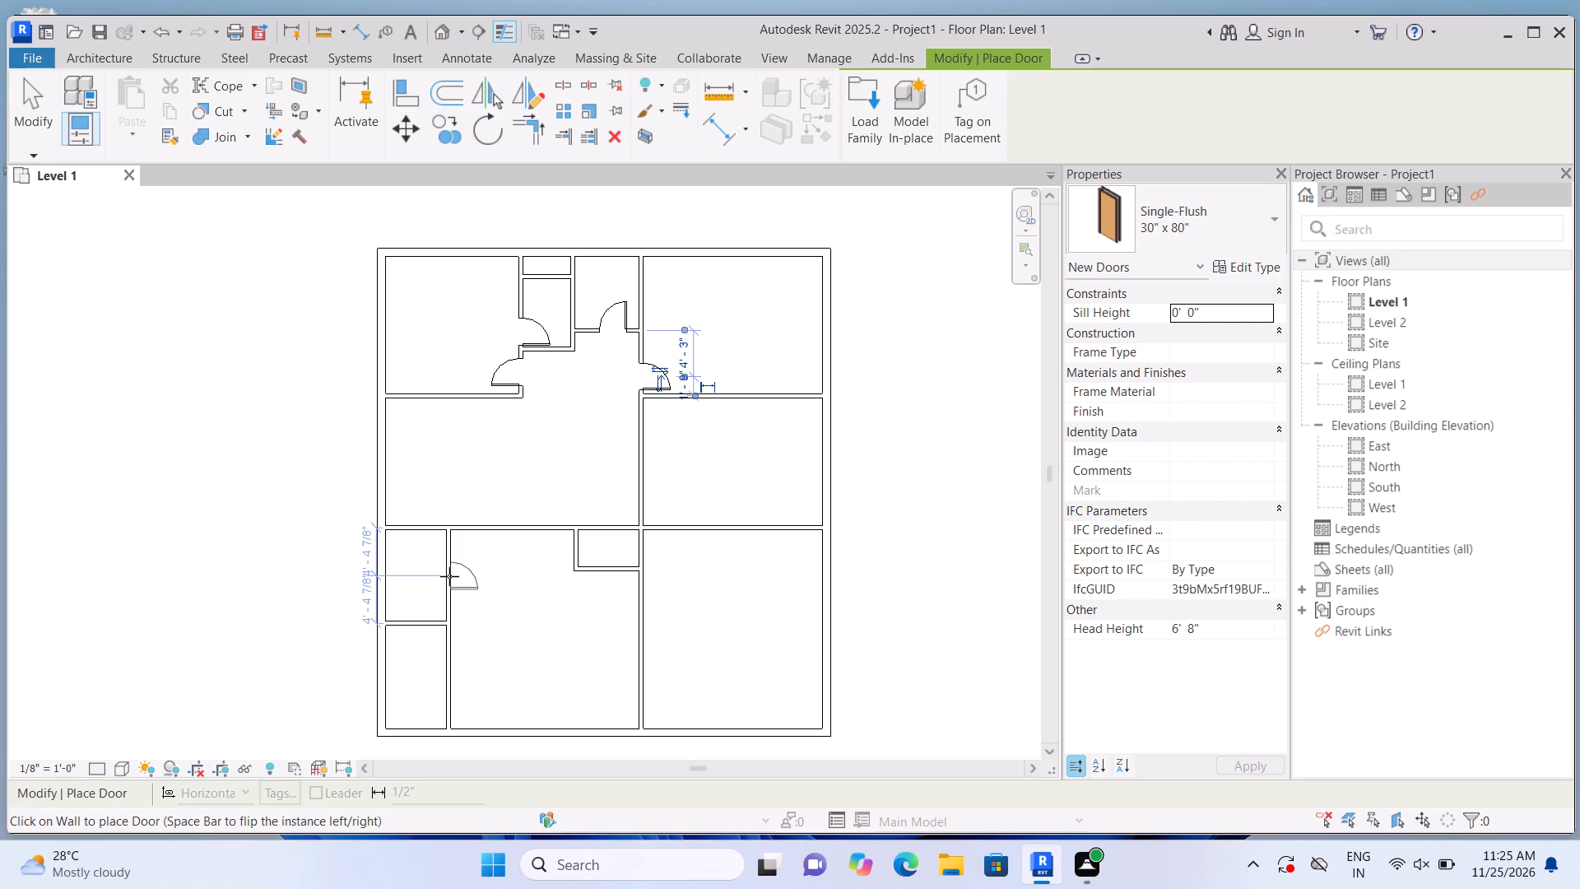
scroll(469, 552, up, 4)
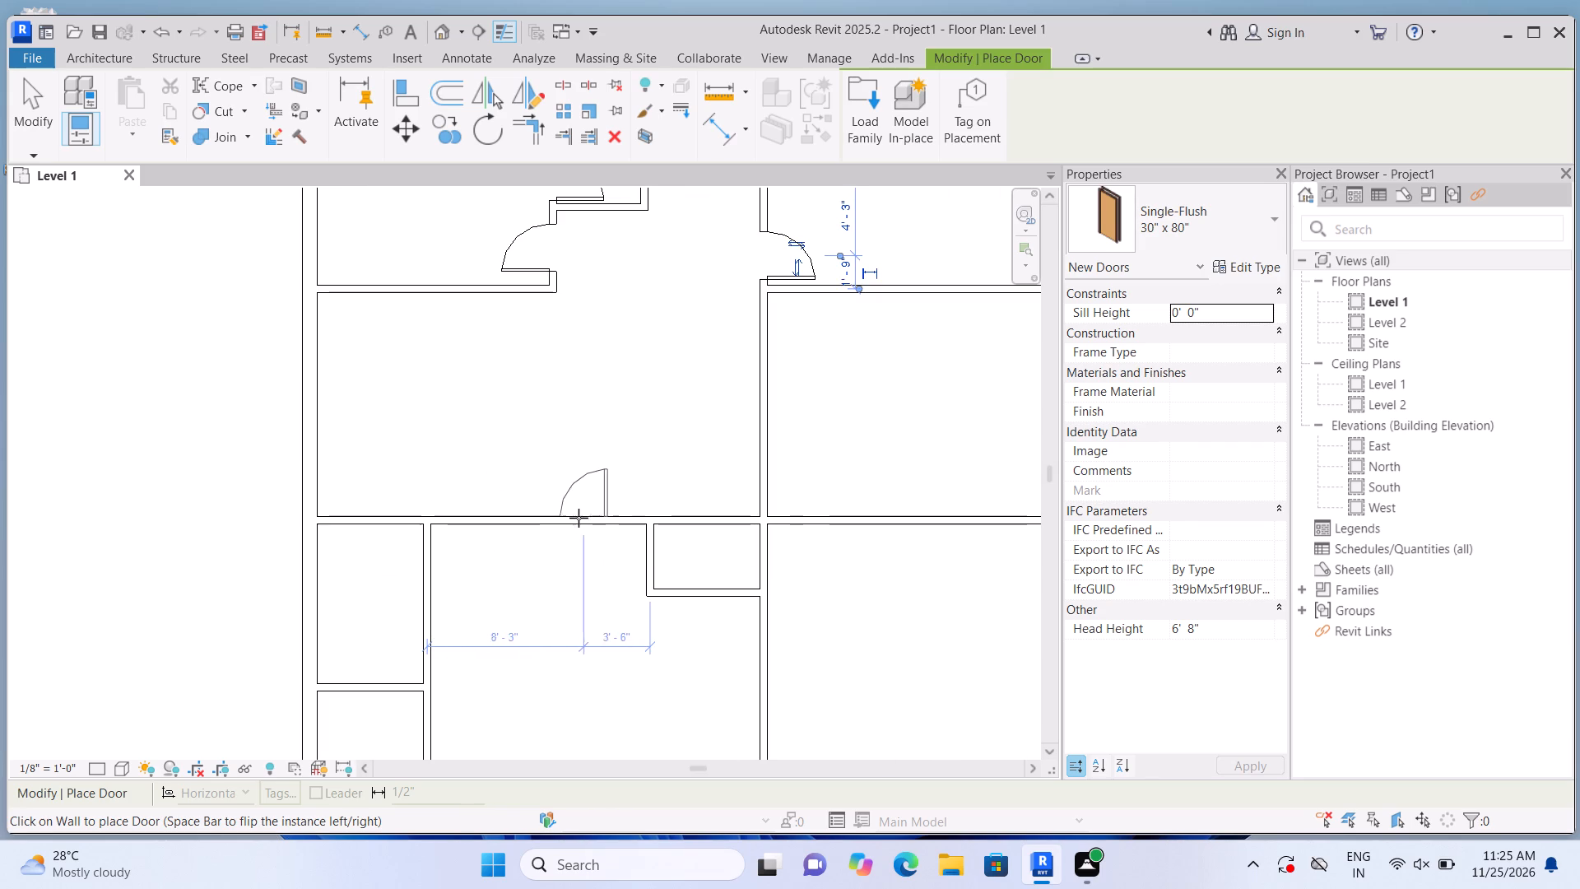
scroll(447, 562, up, 3)
scroll(439, 552, down, 4)
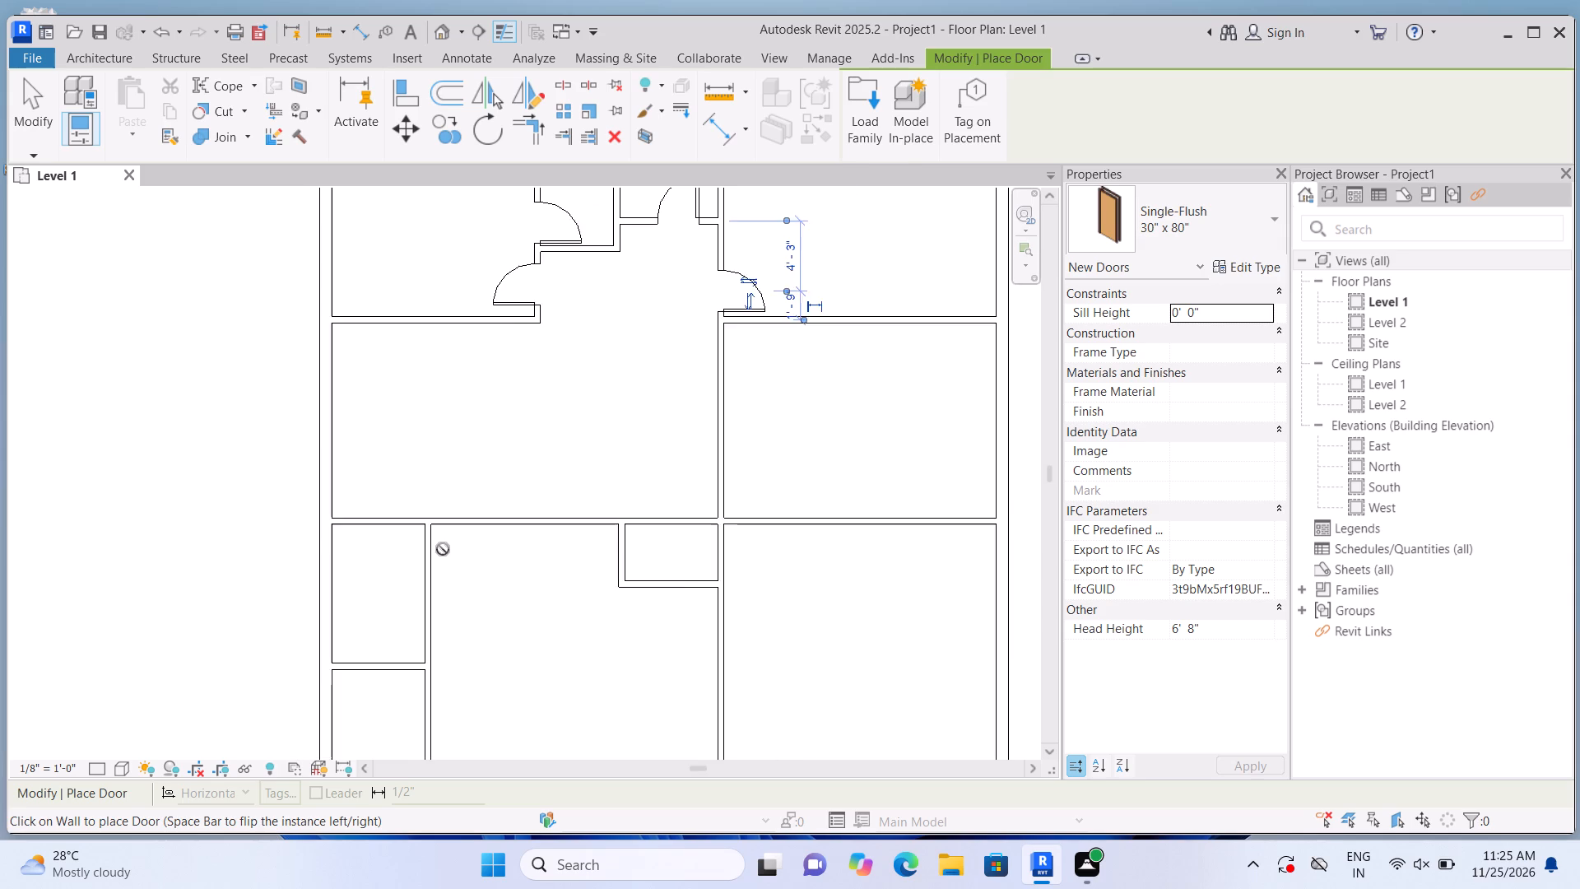
scroll(443, 549, down, 2)
scroll(446, 594, up, 4)
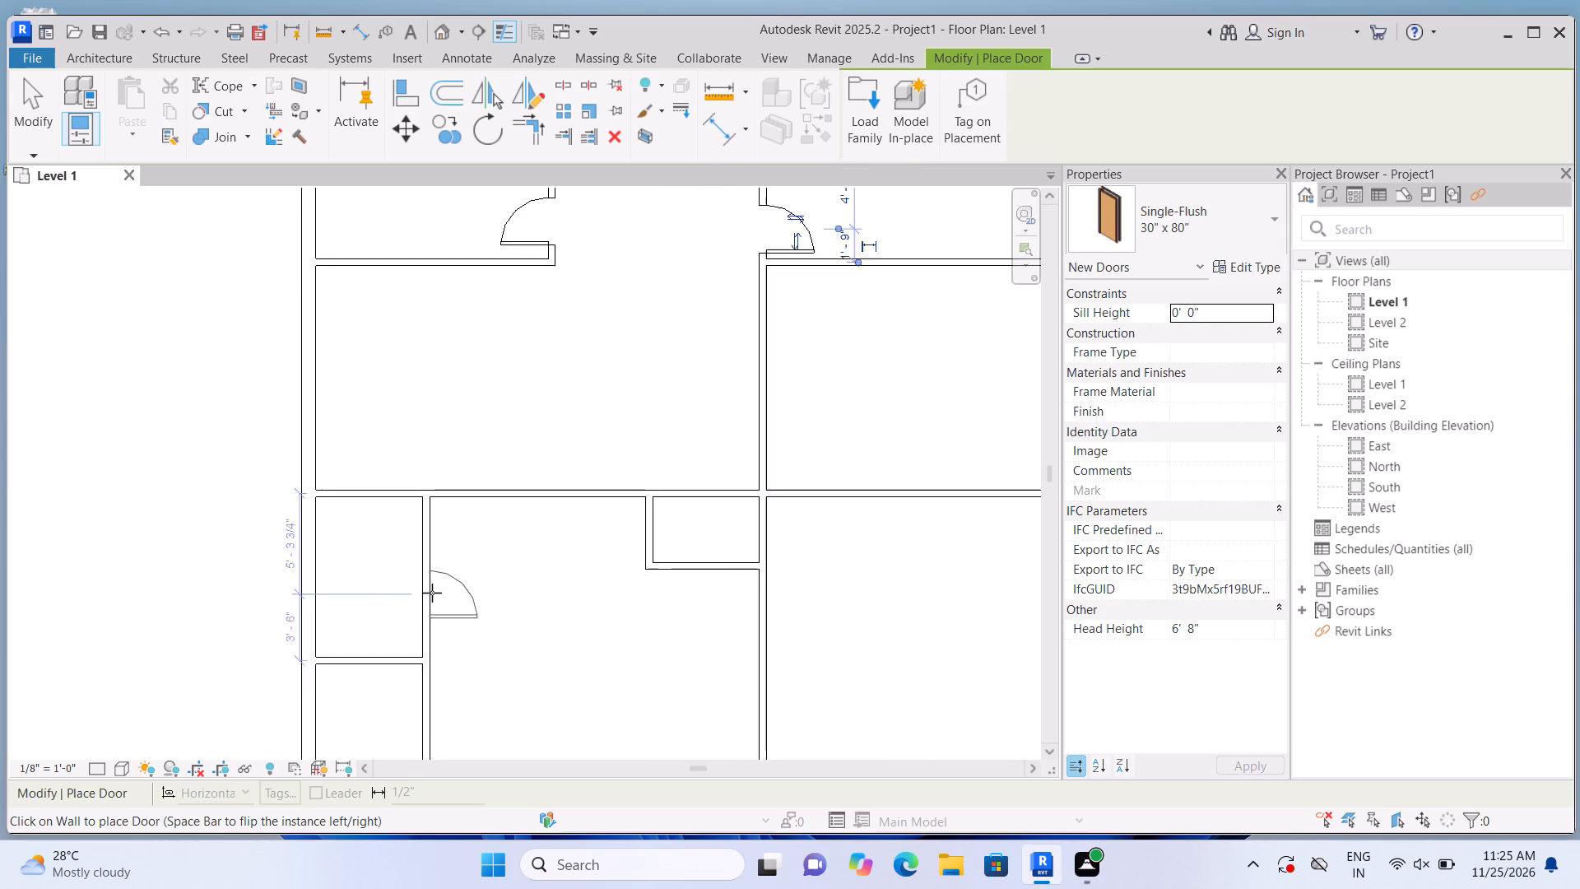
scroll(432, 593, up, 1)
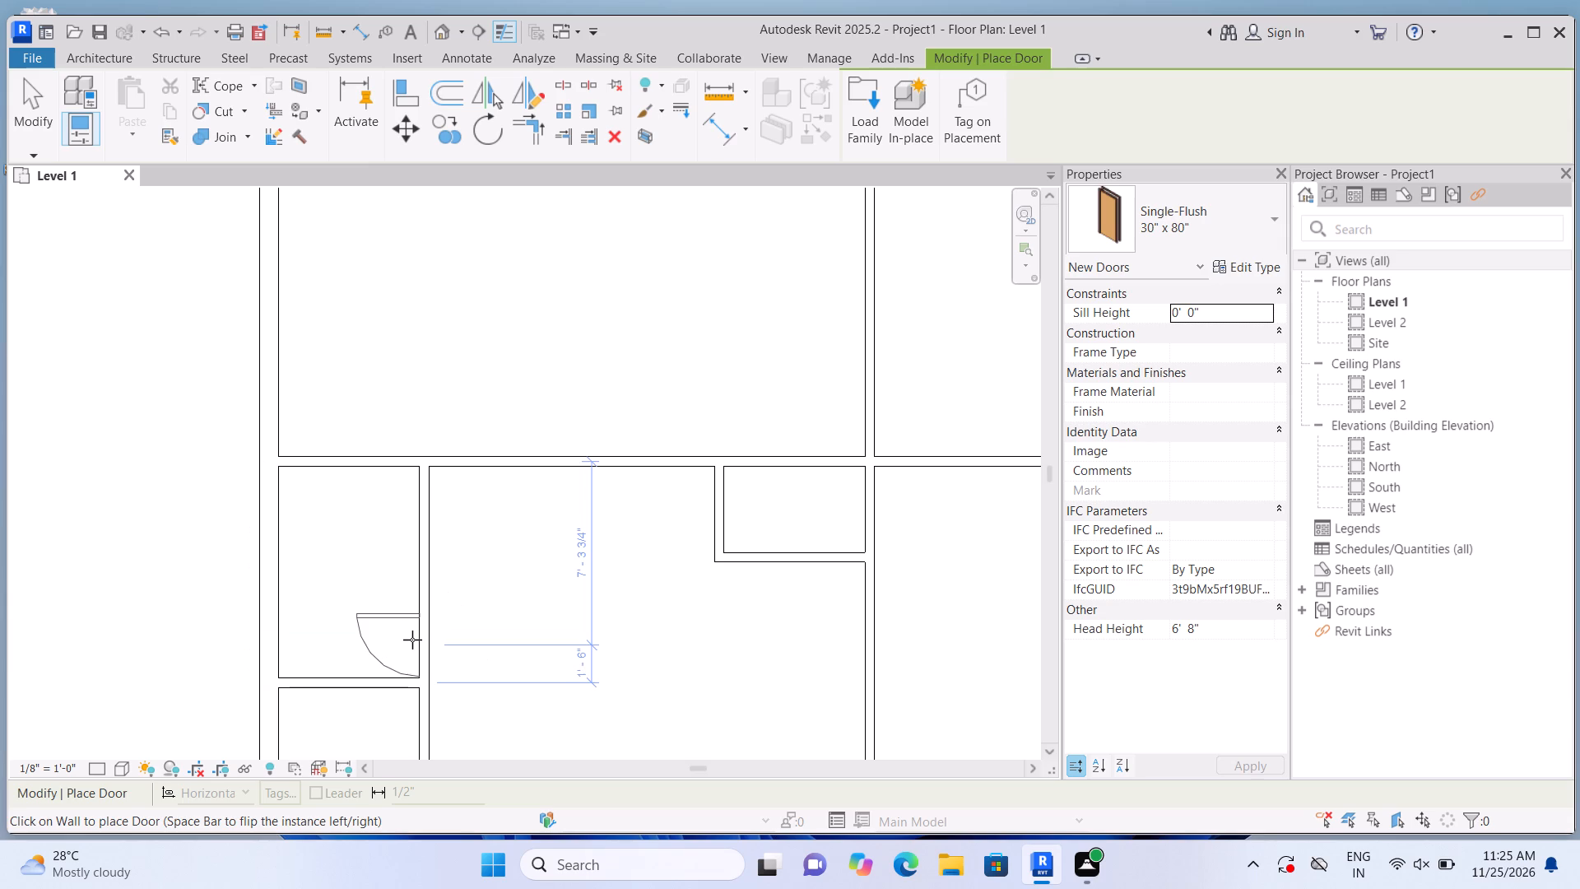
key(space)
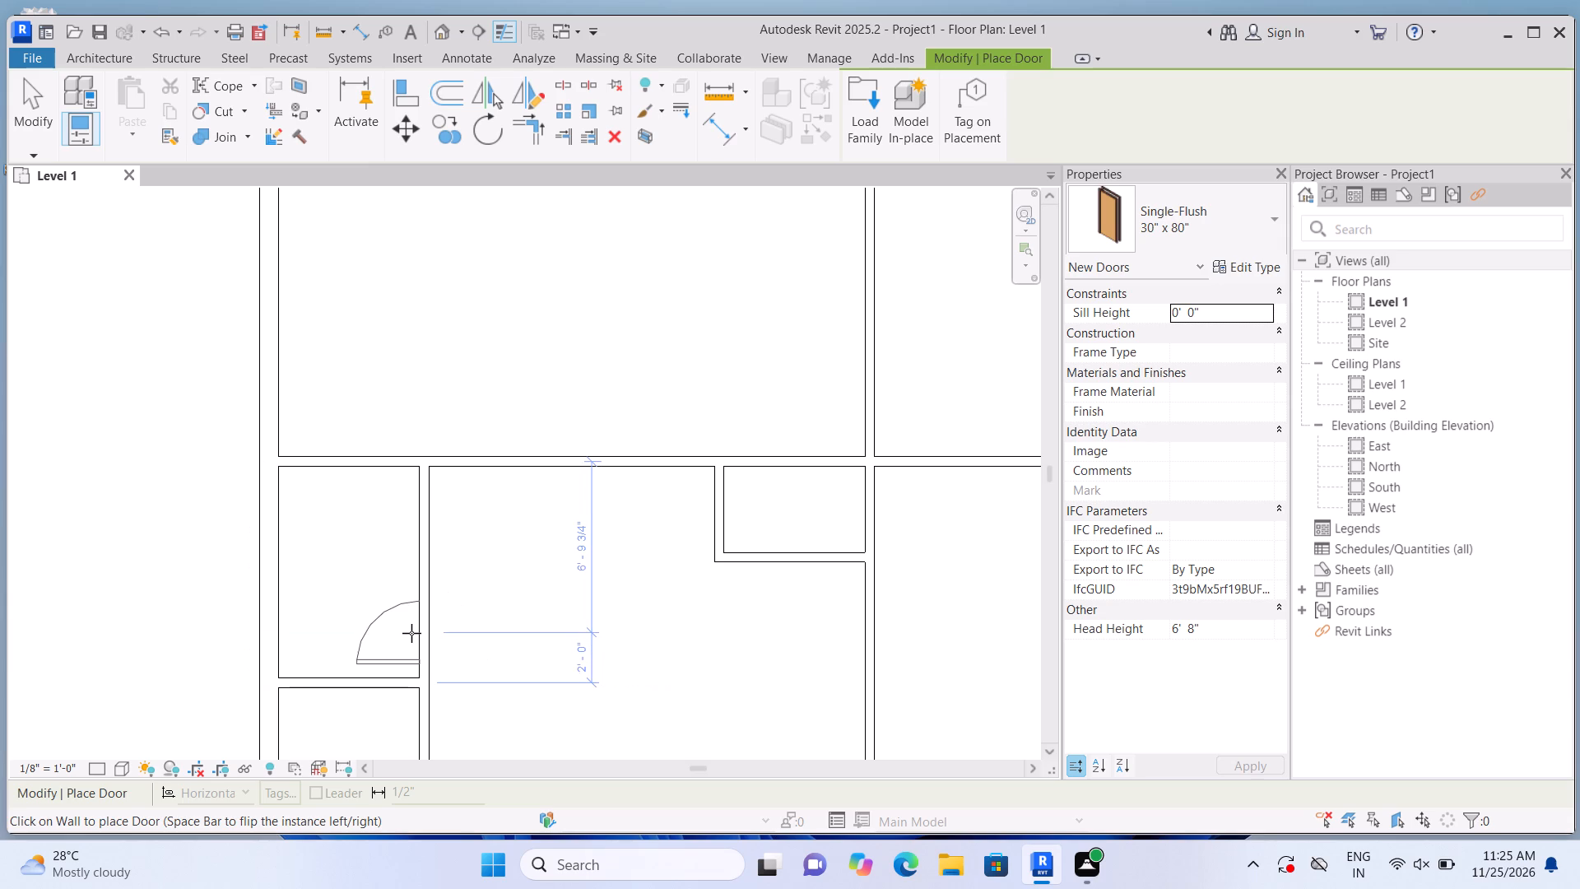
click(412, 633)
Place a flipped Single-Flush 36" x 84" door between the middle-right and bottom-right rooms, 7'-0" from their left wall, swinging into the middle-right room.
scroll(442, 577, down, 9)
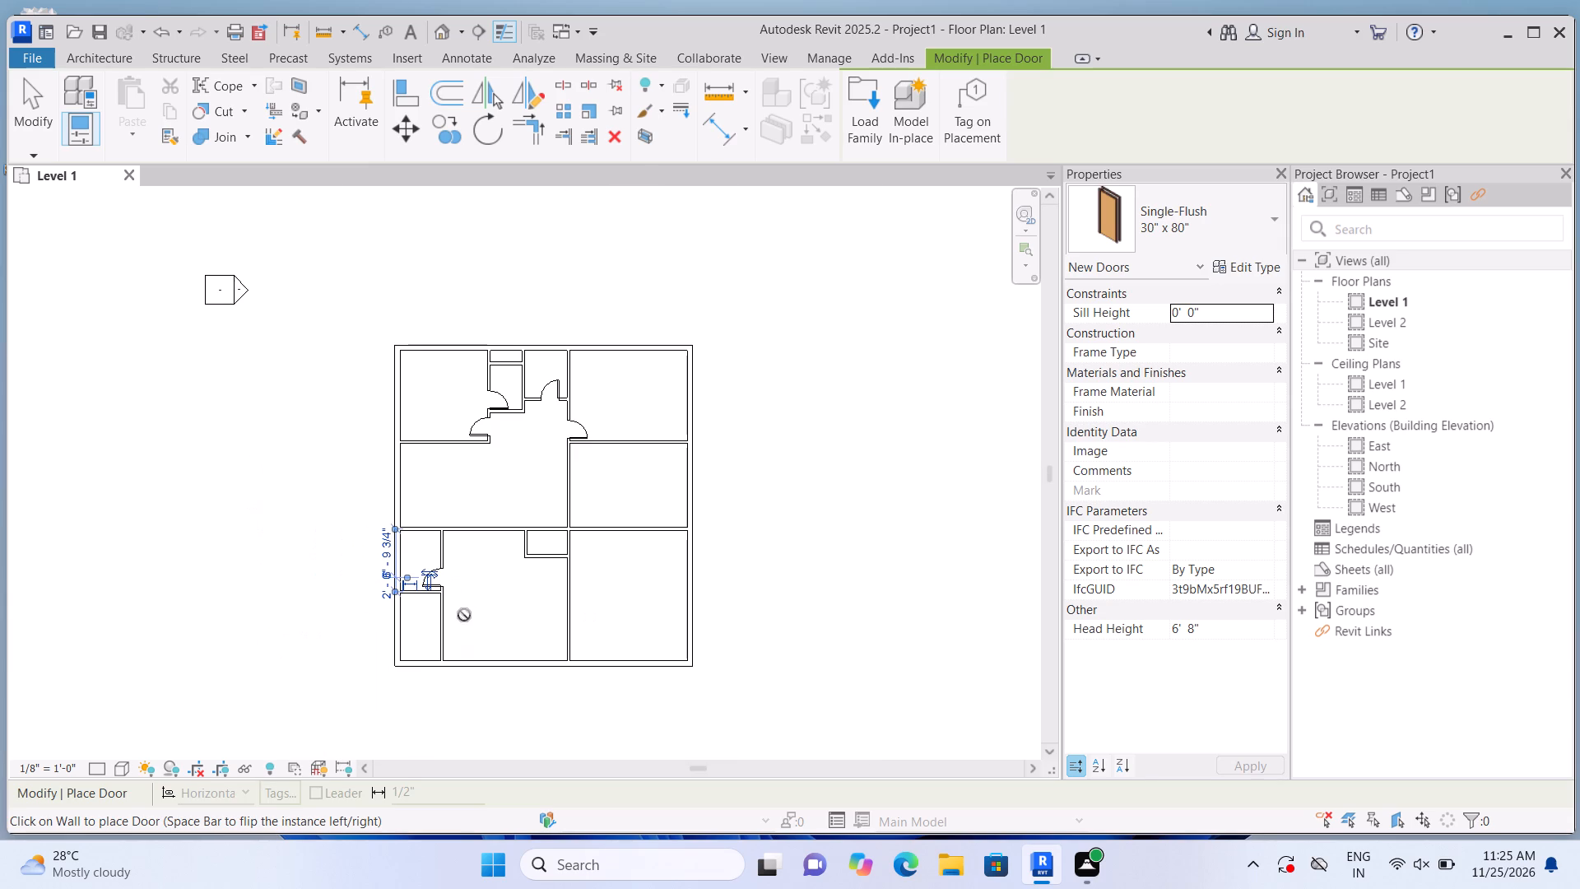
scroll(475, 640, up, 1)
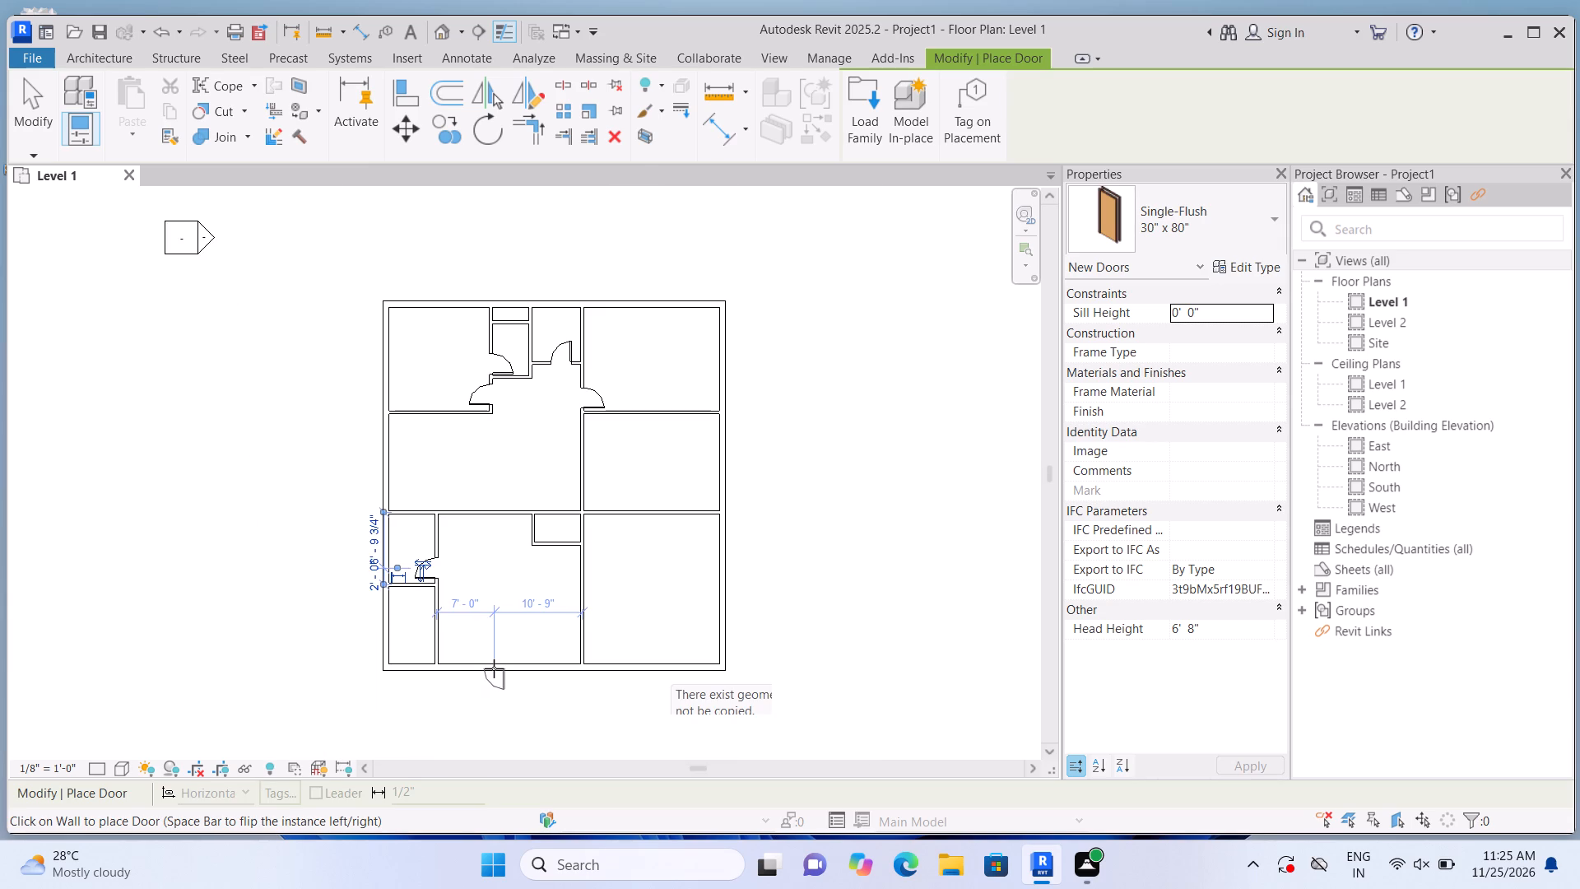
scroll(495, 673, down, 4)
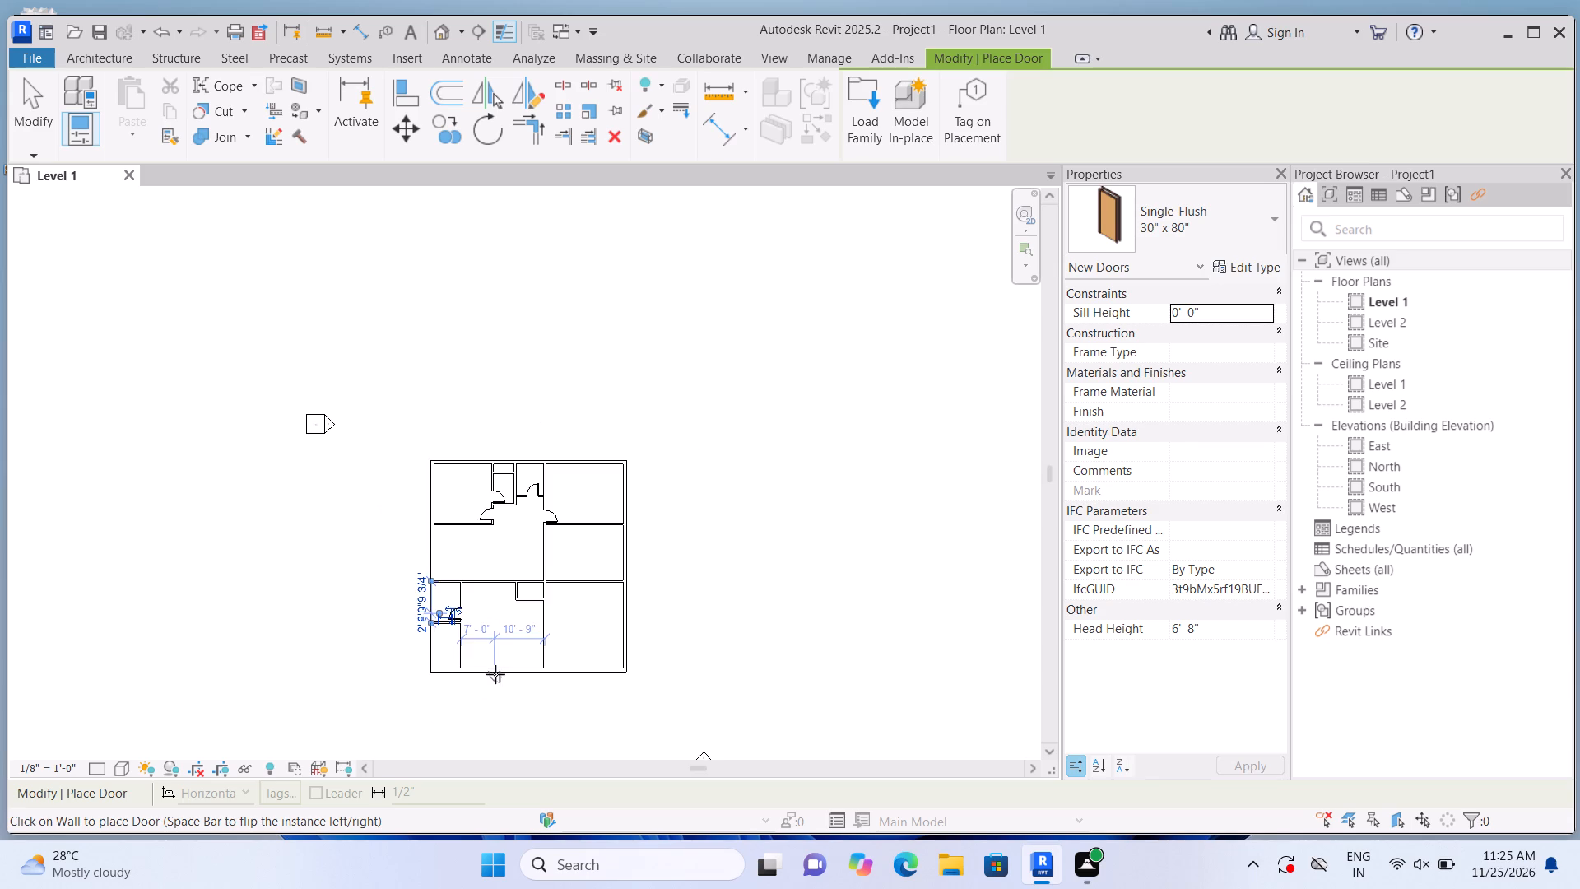
scroll(533, 681, up, 2)
scroll(630, 554, up, 1)
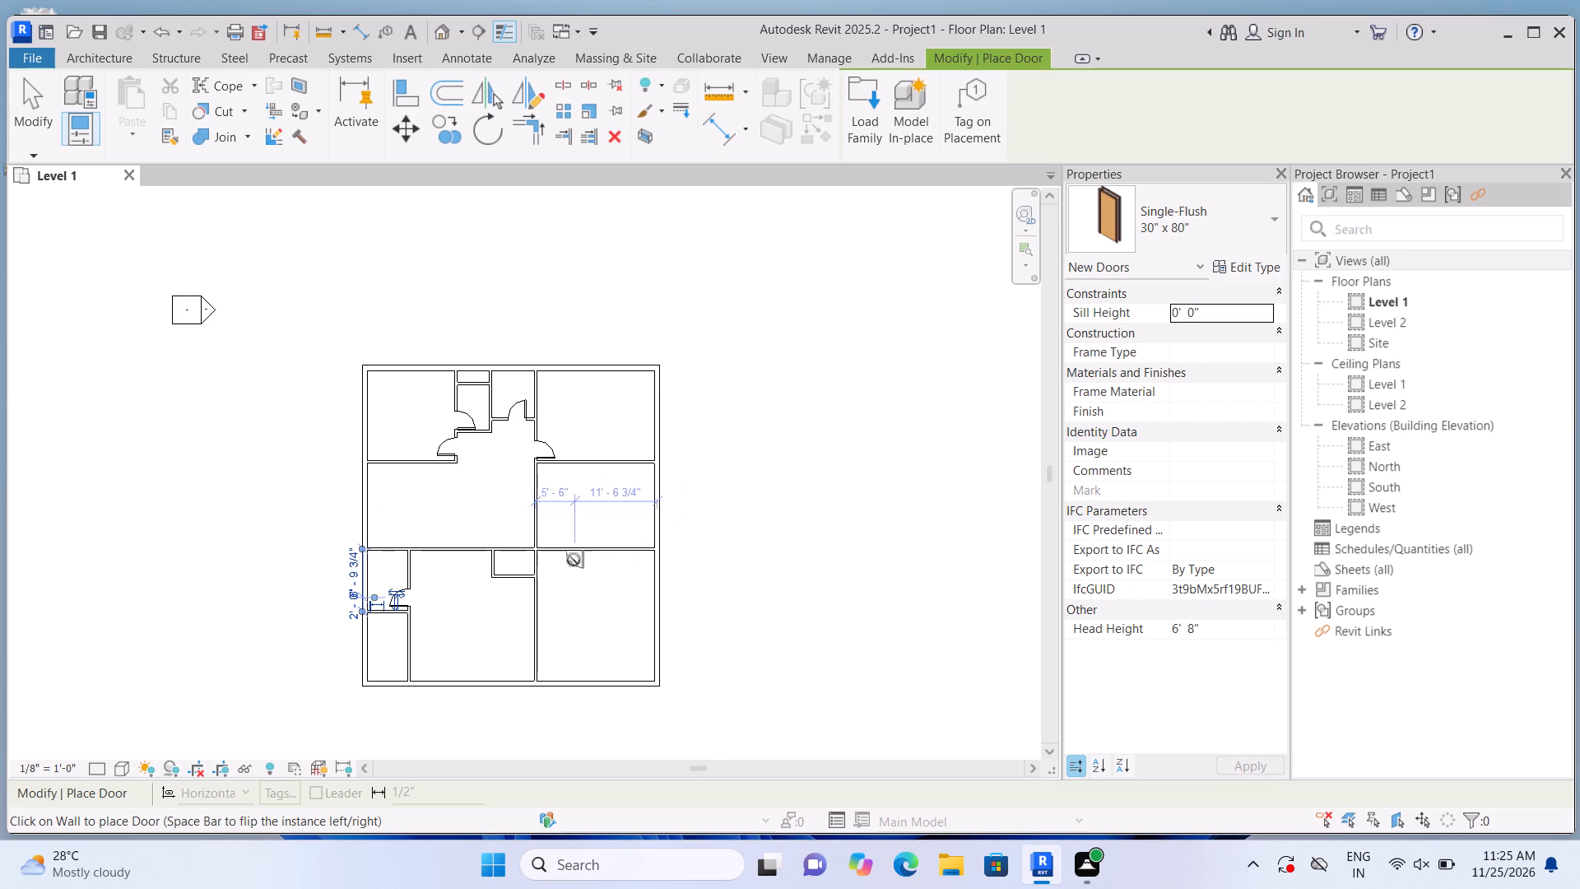
scroll(571, 560, up, 4)
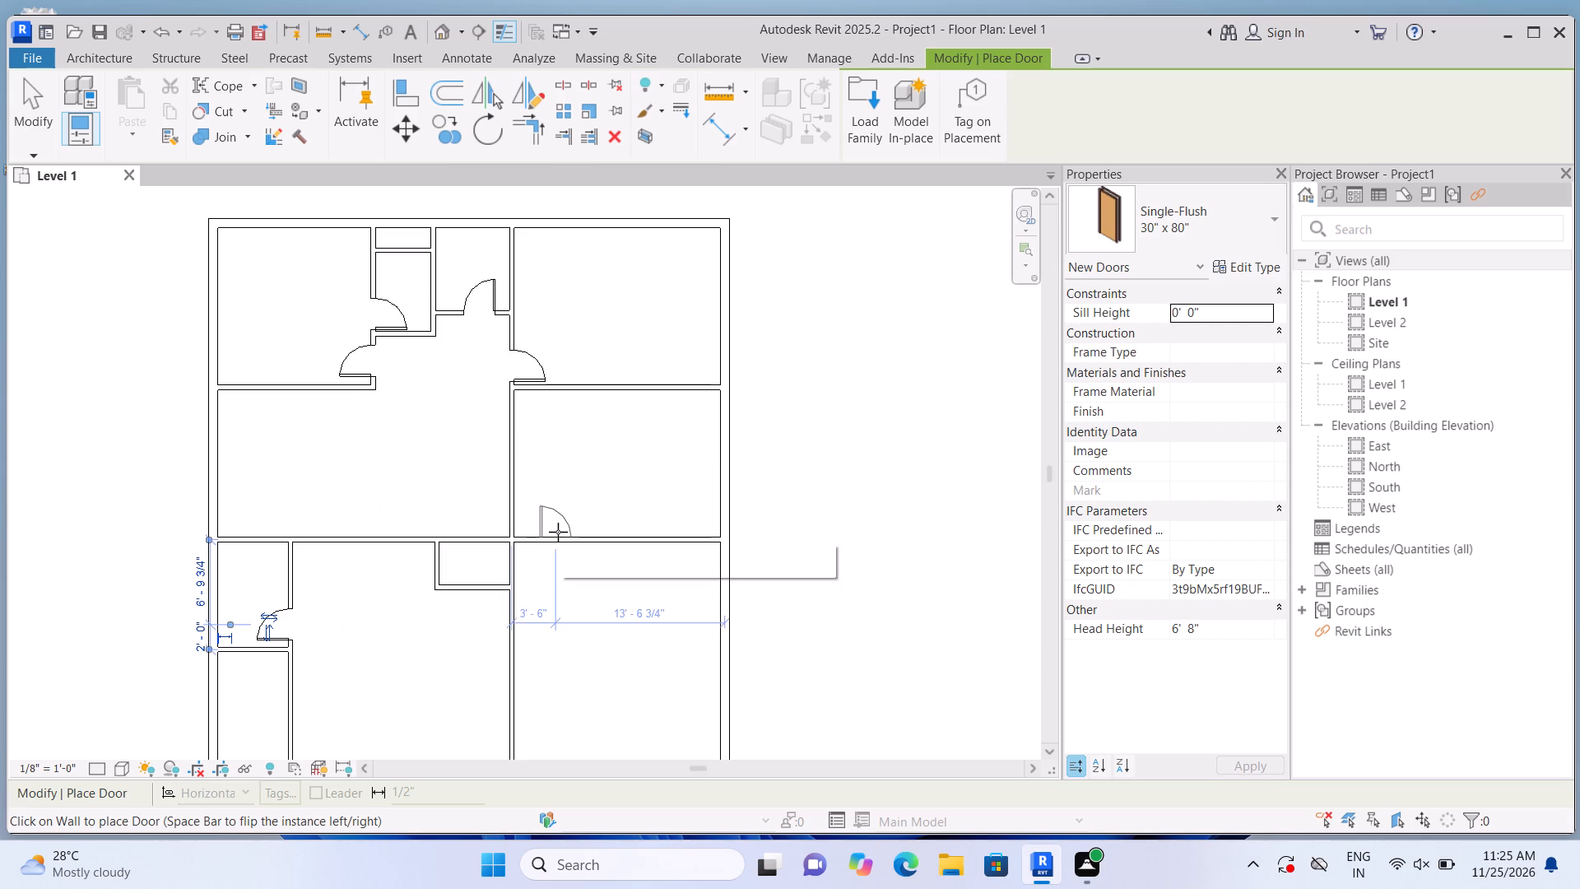
click(1259, 217)
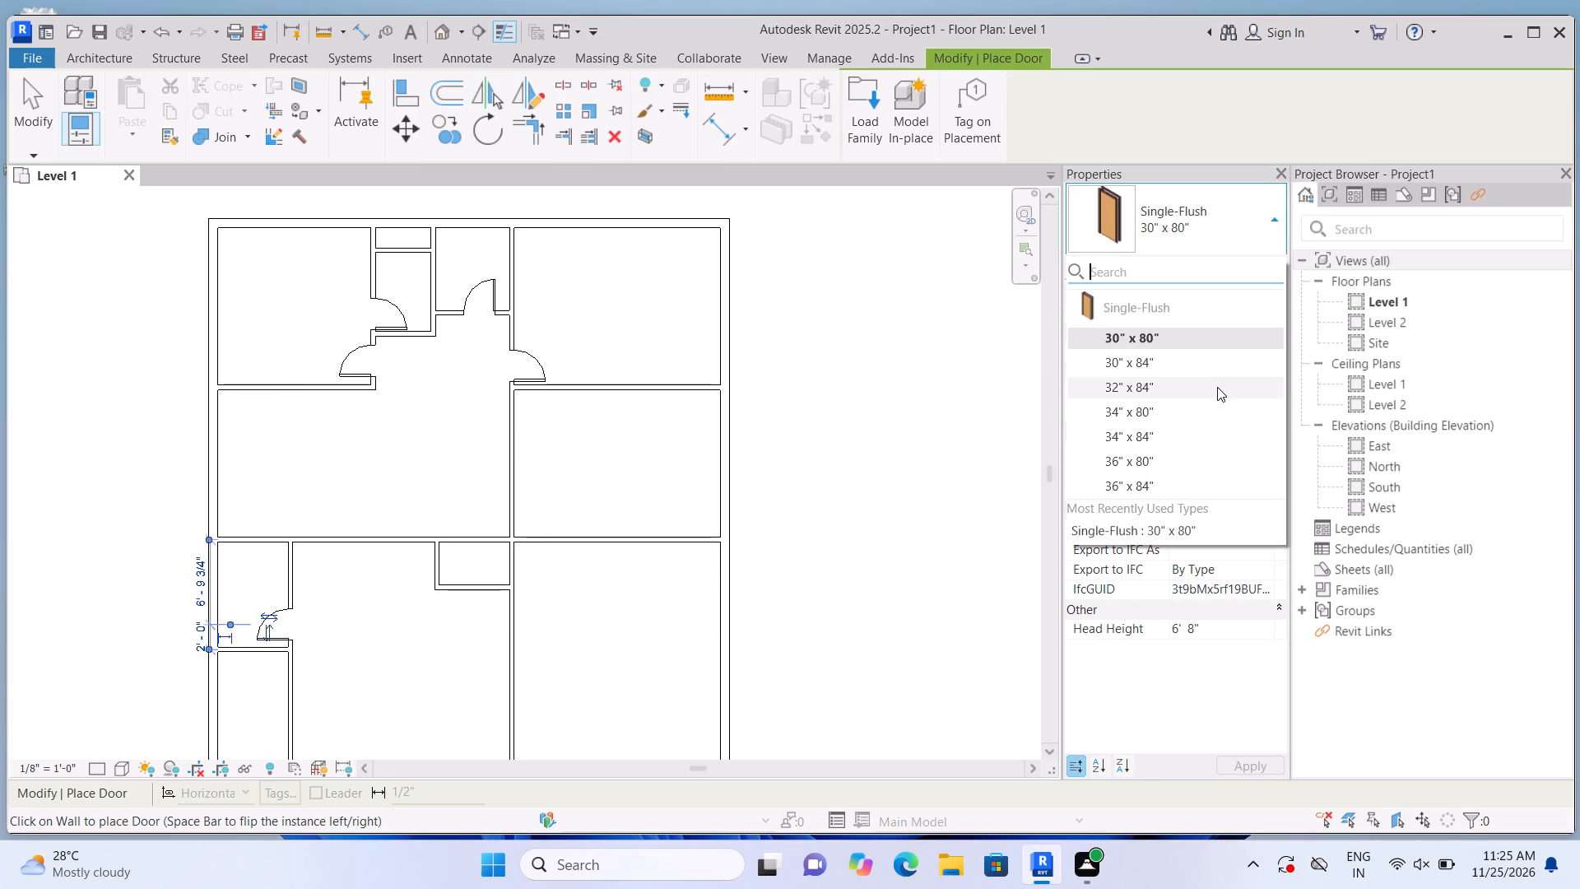
click(1206, 482)
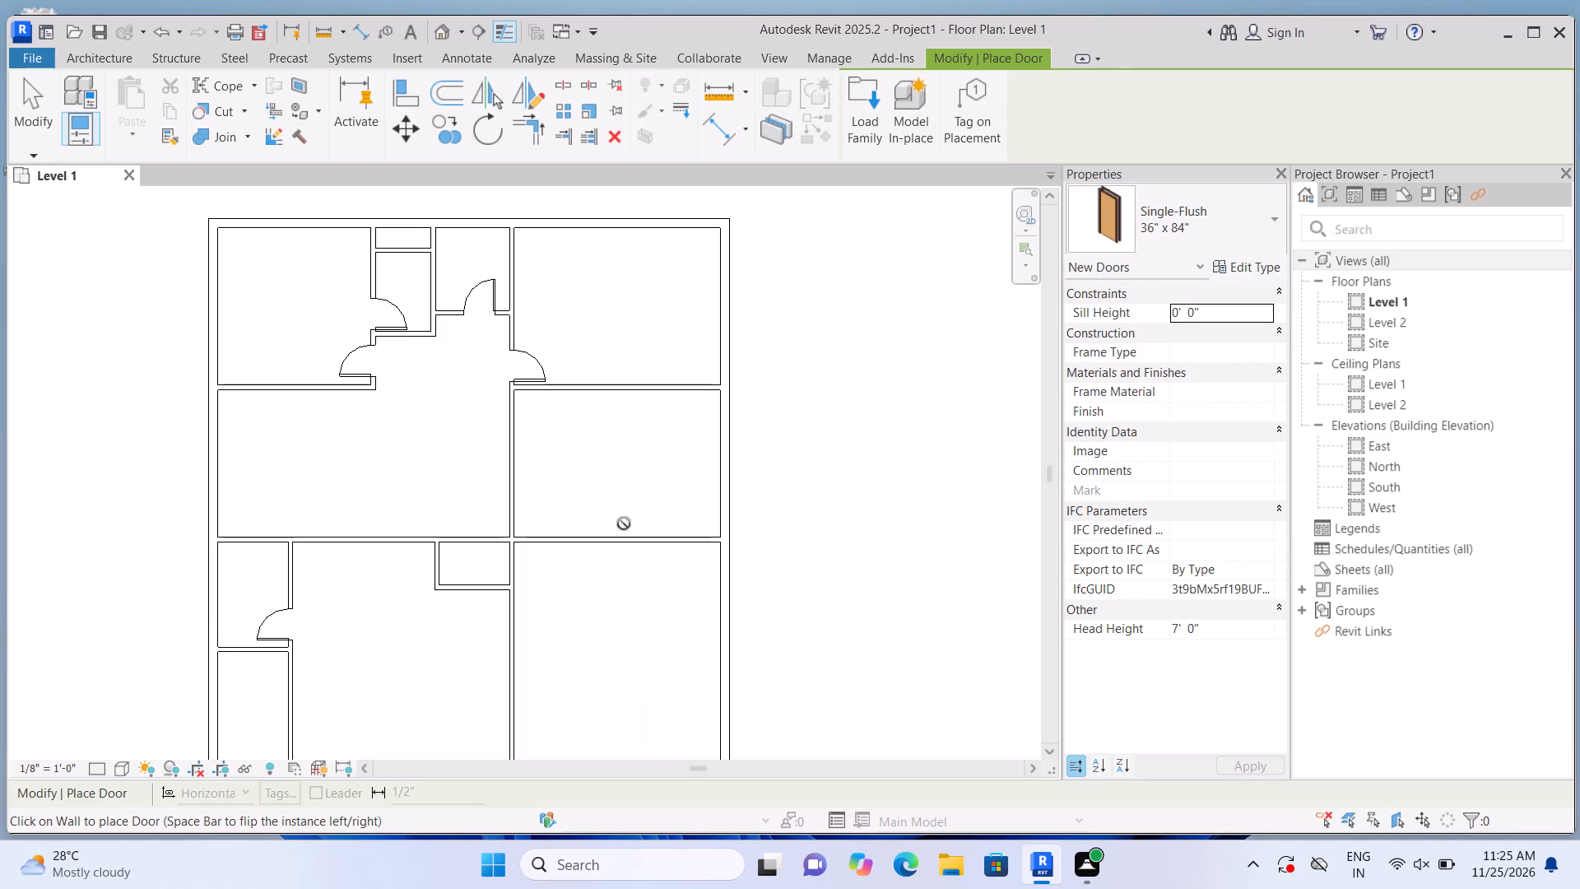
scroll(623, 505, down, 2)
scroll(597, 518, up, 5)
scroll(597, 518, down, 4)
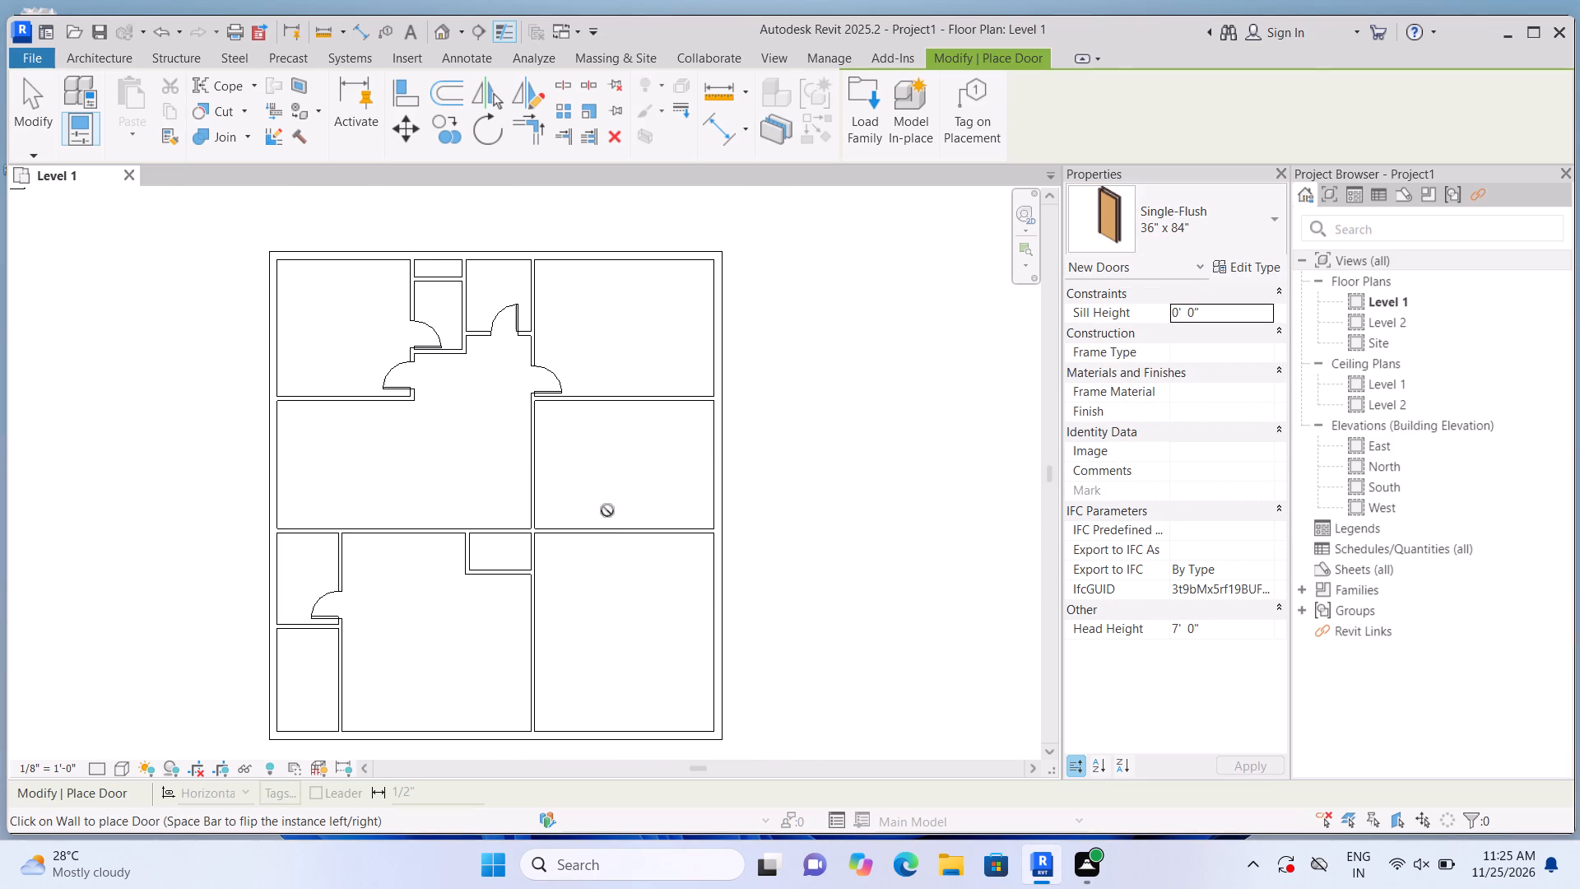
scroll(610, 536, up, 4)
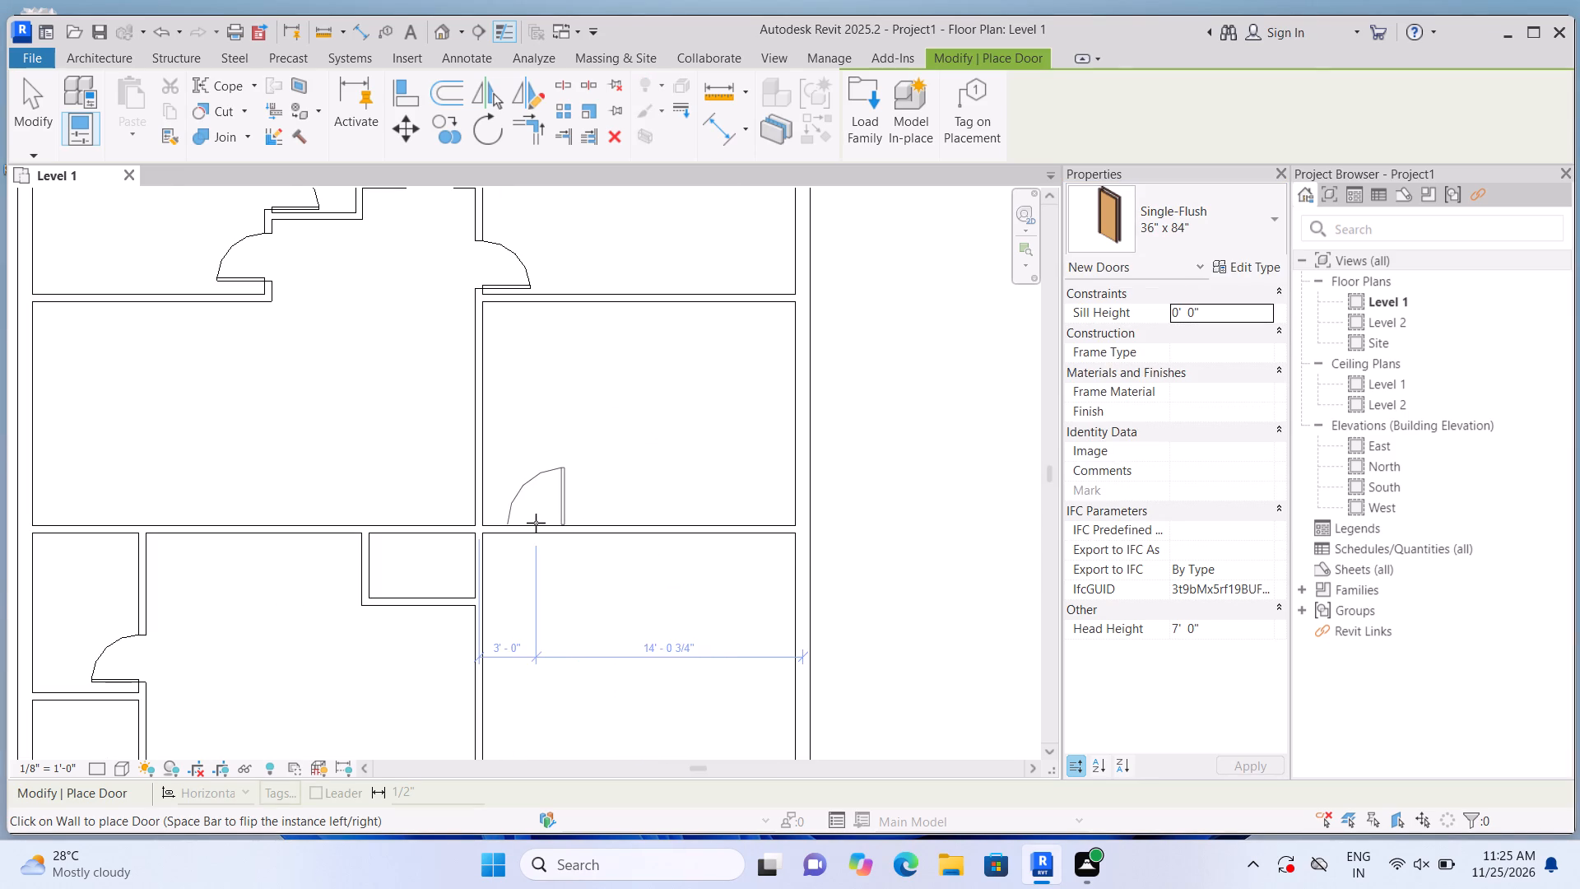
scroll(571, 513, down, 2)
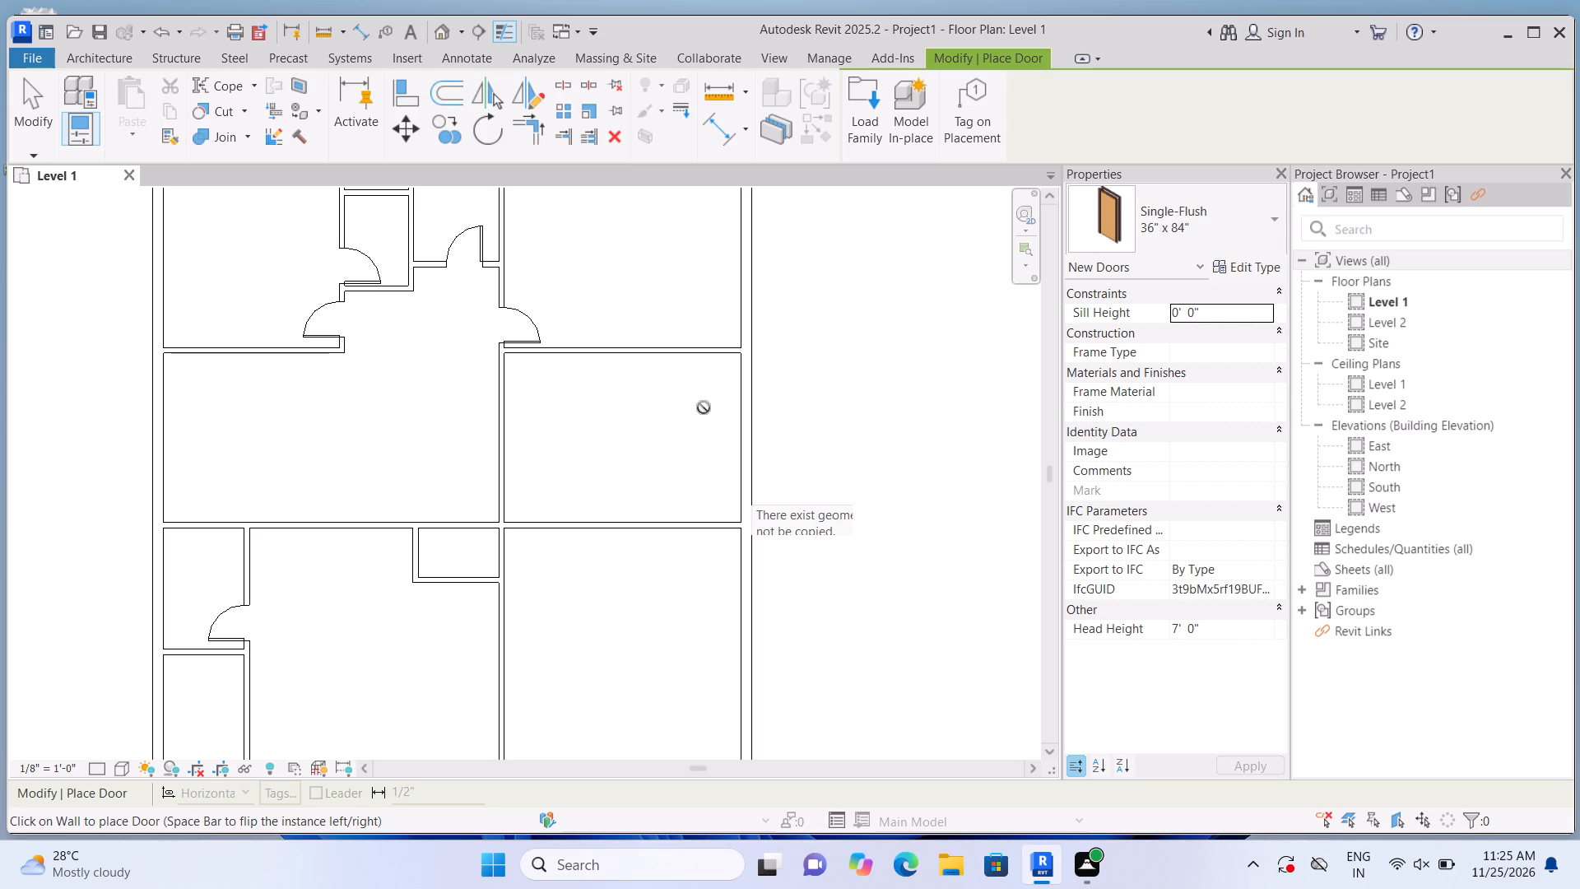
scroll(685, 419, down, 2)
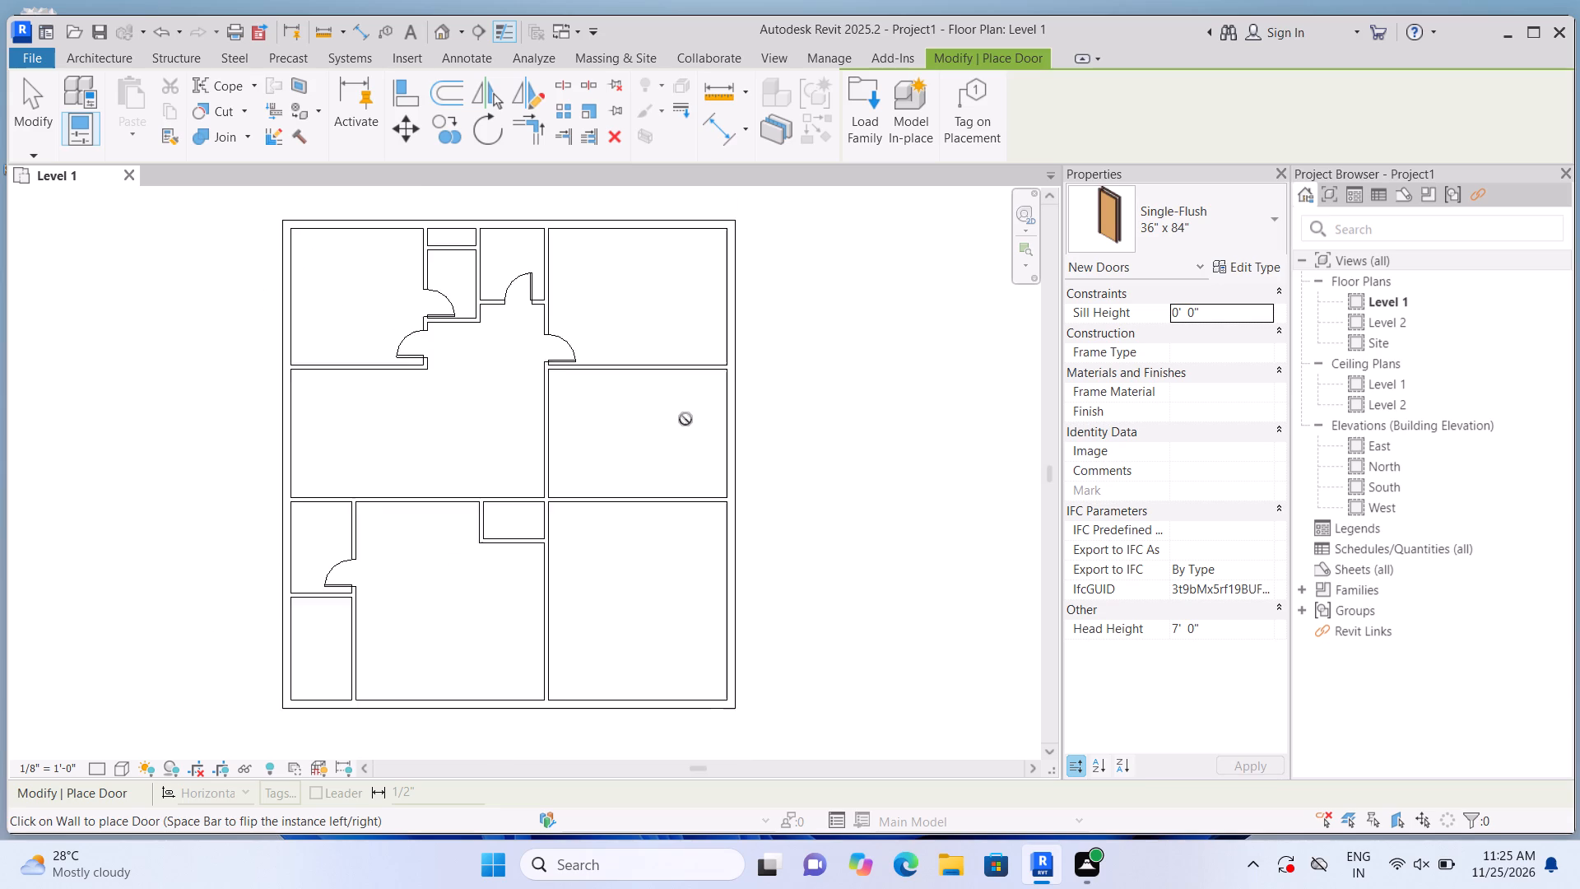
scroll(685, 419, down, 3)
scroll(682, 429, up, 4)
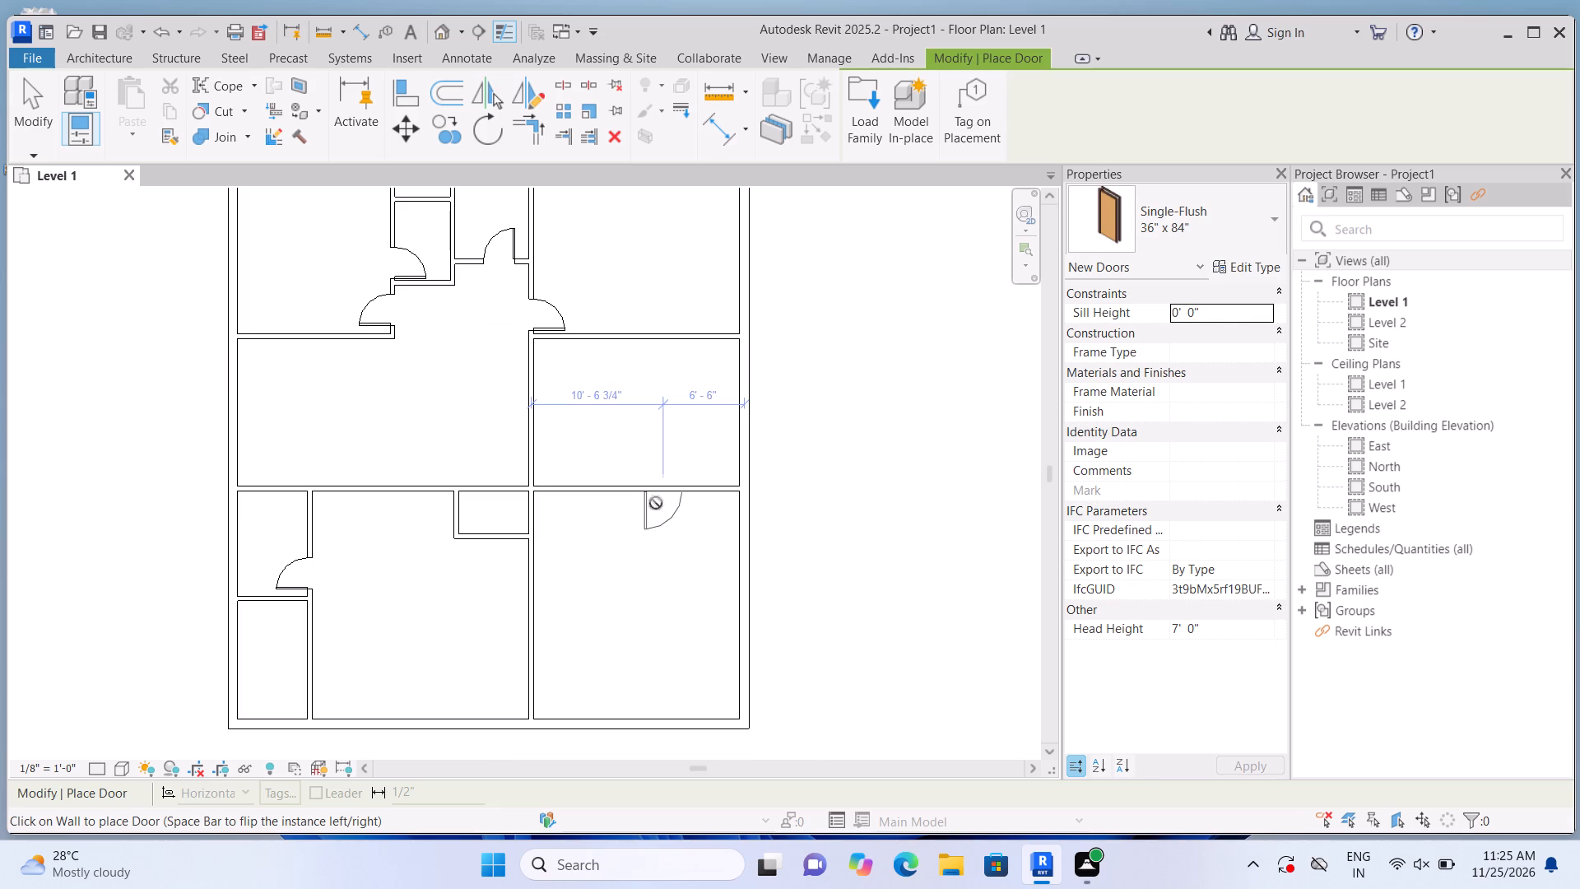
scroll(646, 507, up, 4)
scroll(646, 467, down, 2)
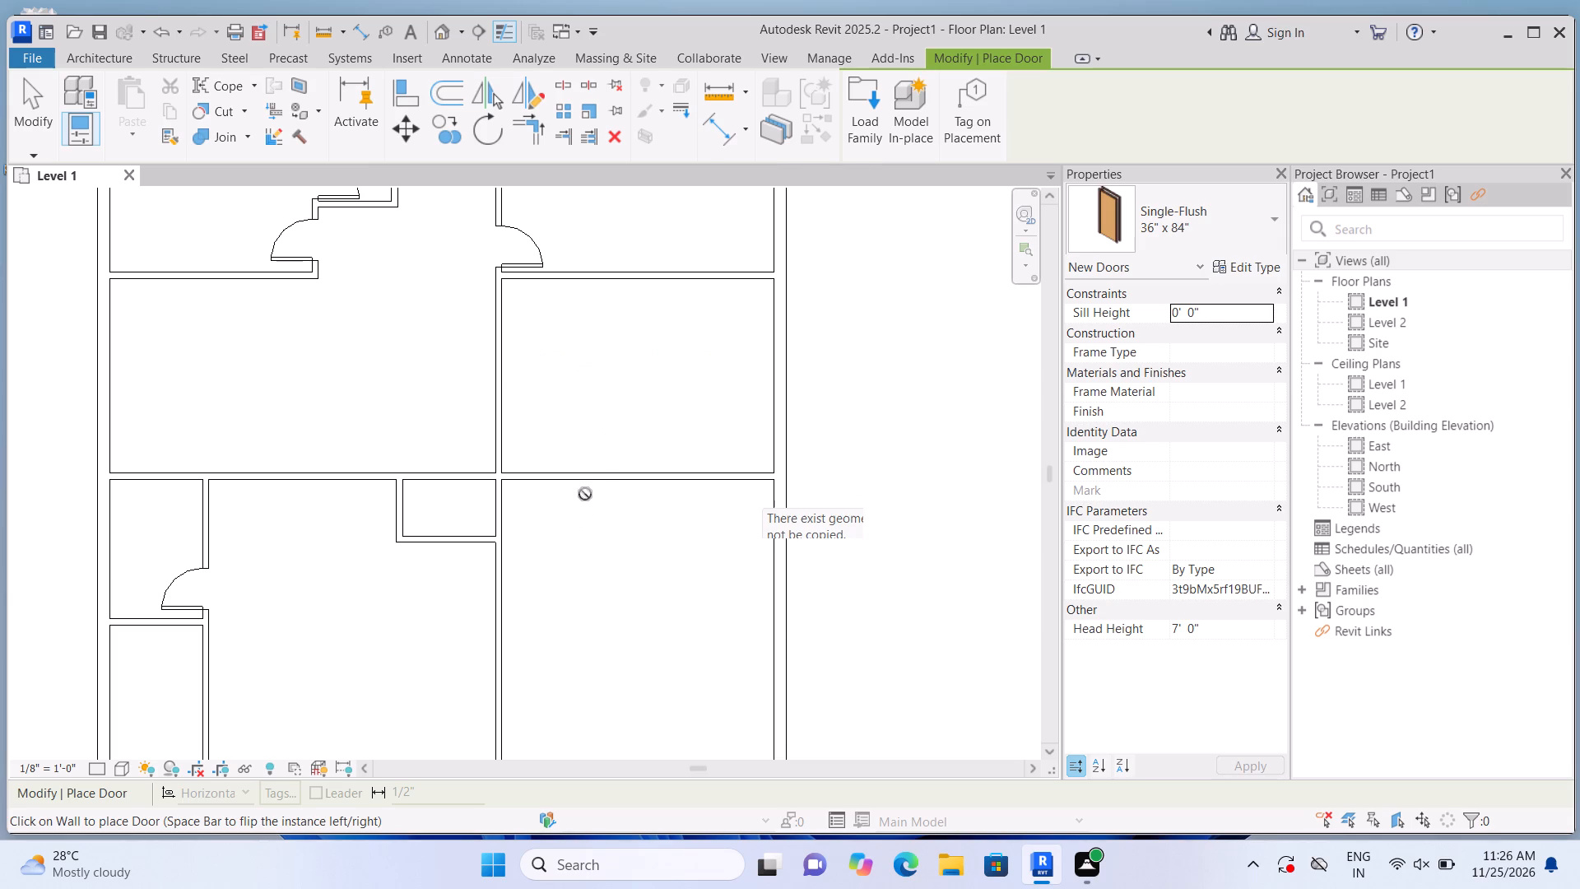
scroll(588, 491, down, 2)
scroll(591, 530, up, 3)
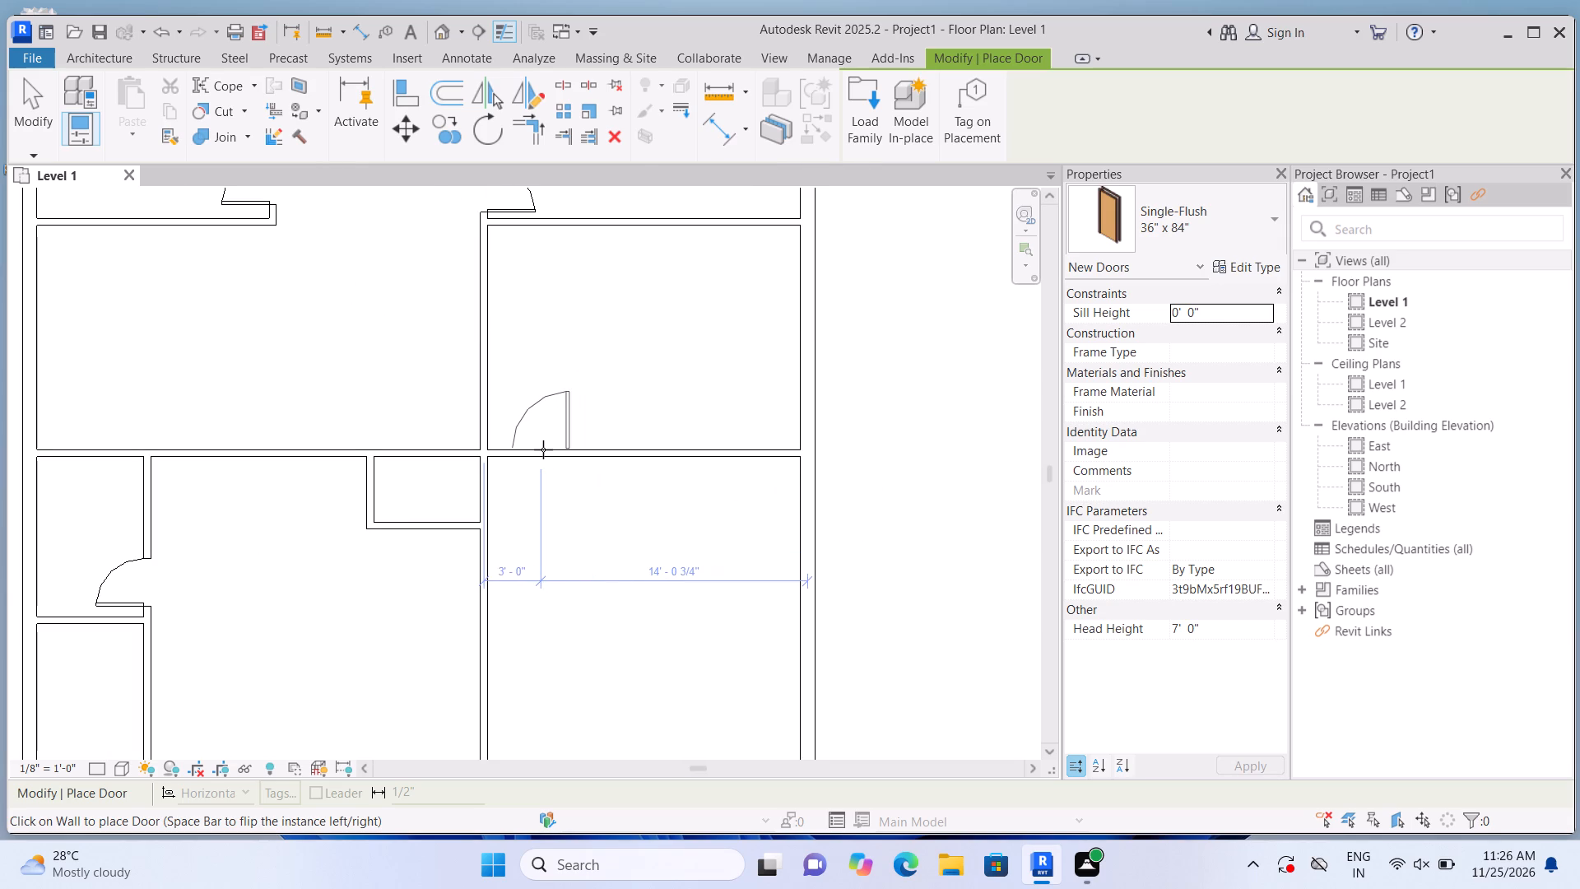
key(space)
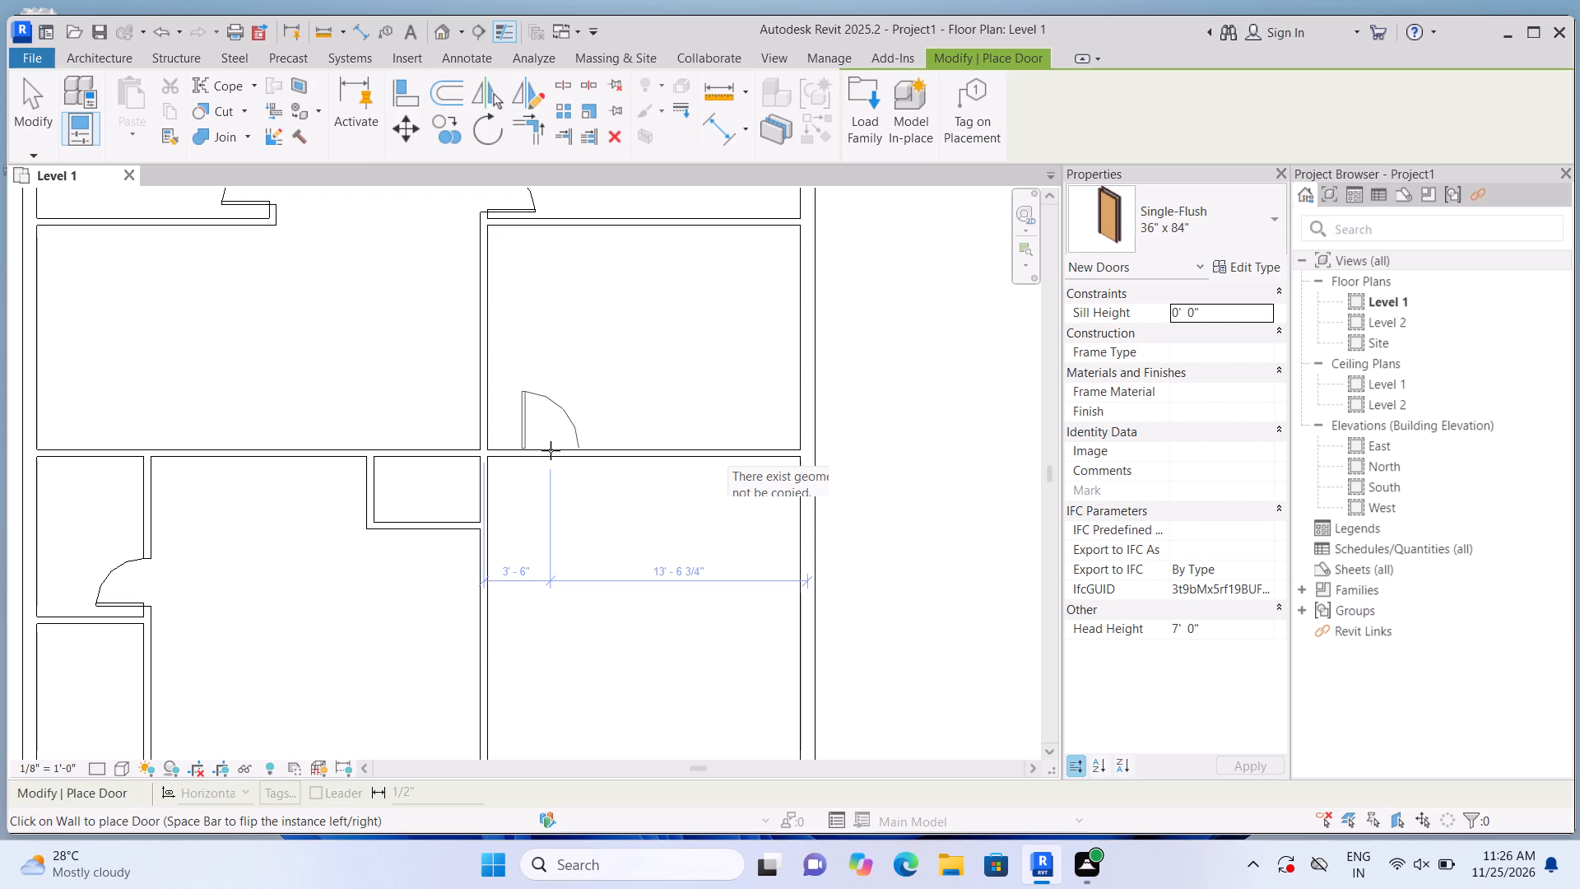
click(614, 450)
scroll(616, 451, down, 5)
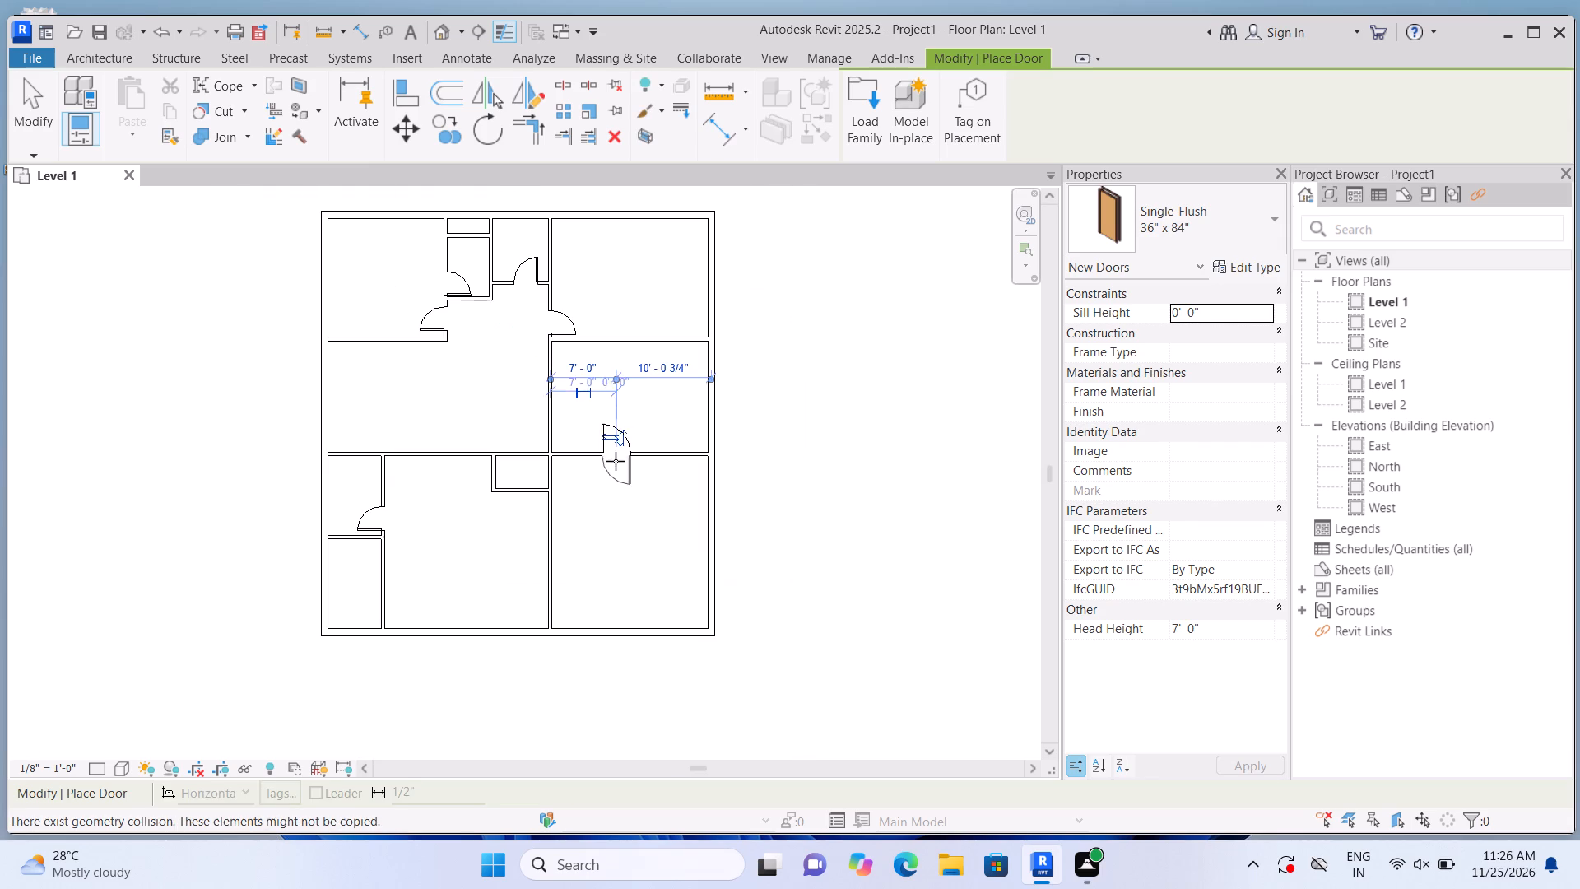
key(Escape)
key(Escape)
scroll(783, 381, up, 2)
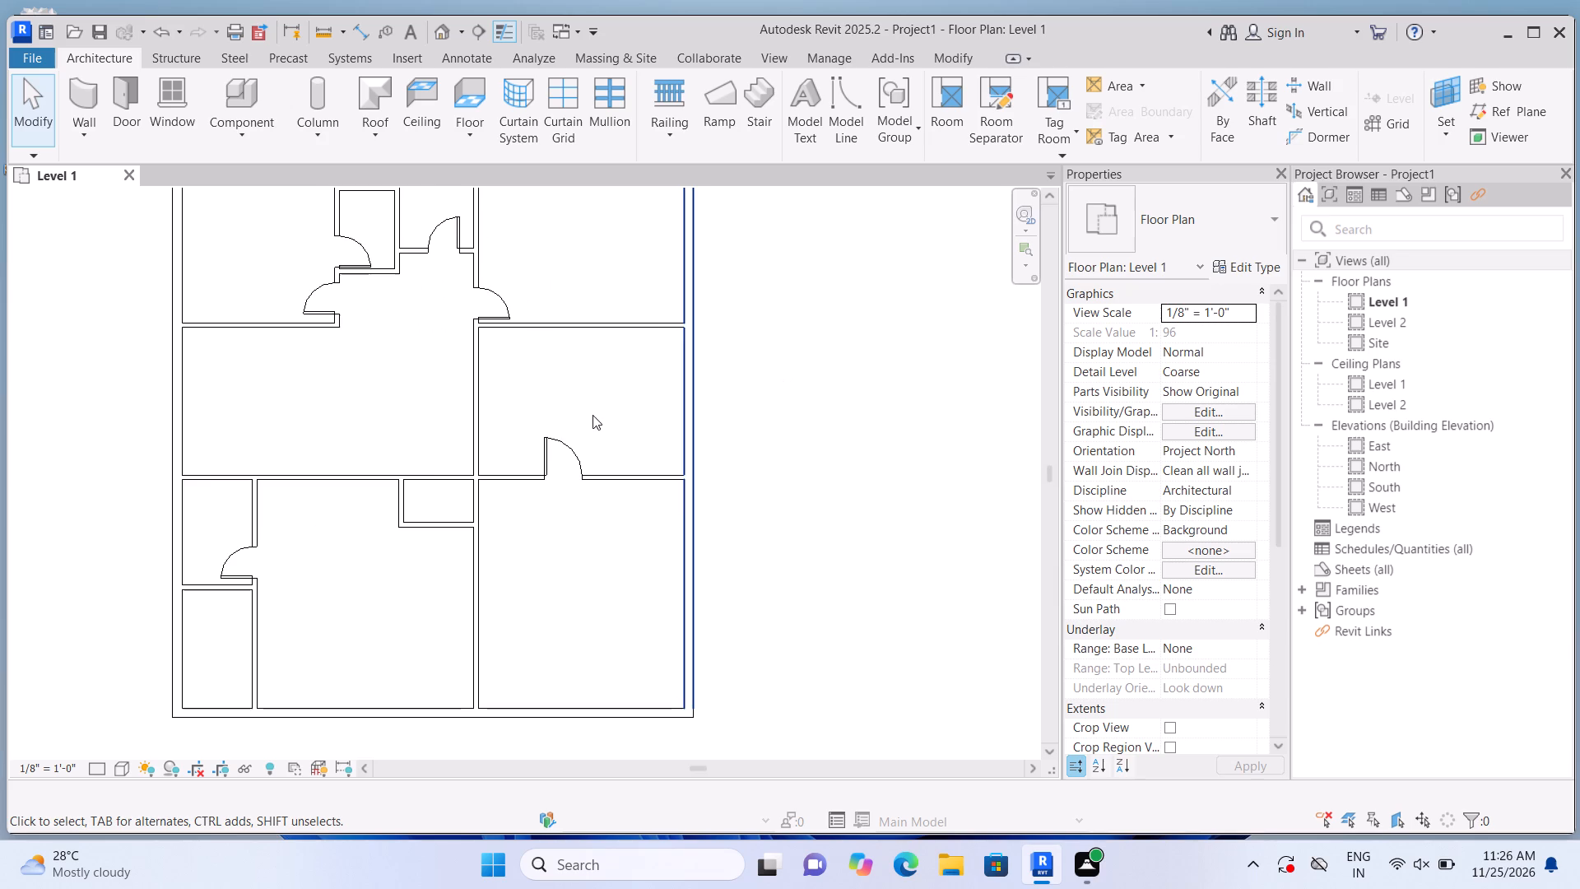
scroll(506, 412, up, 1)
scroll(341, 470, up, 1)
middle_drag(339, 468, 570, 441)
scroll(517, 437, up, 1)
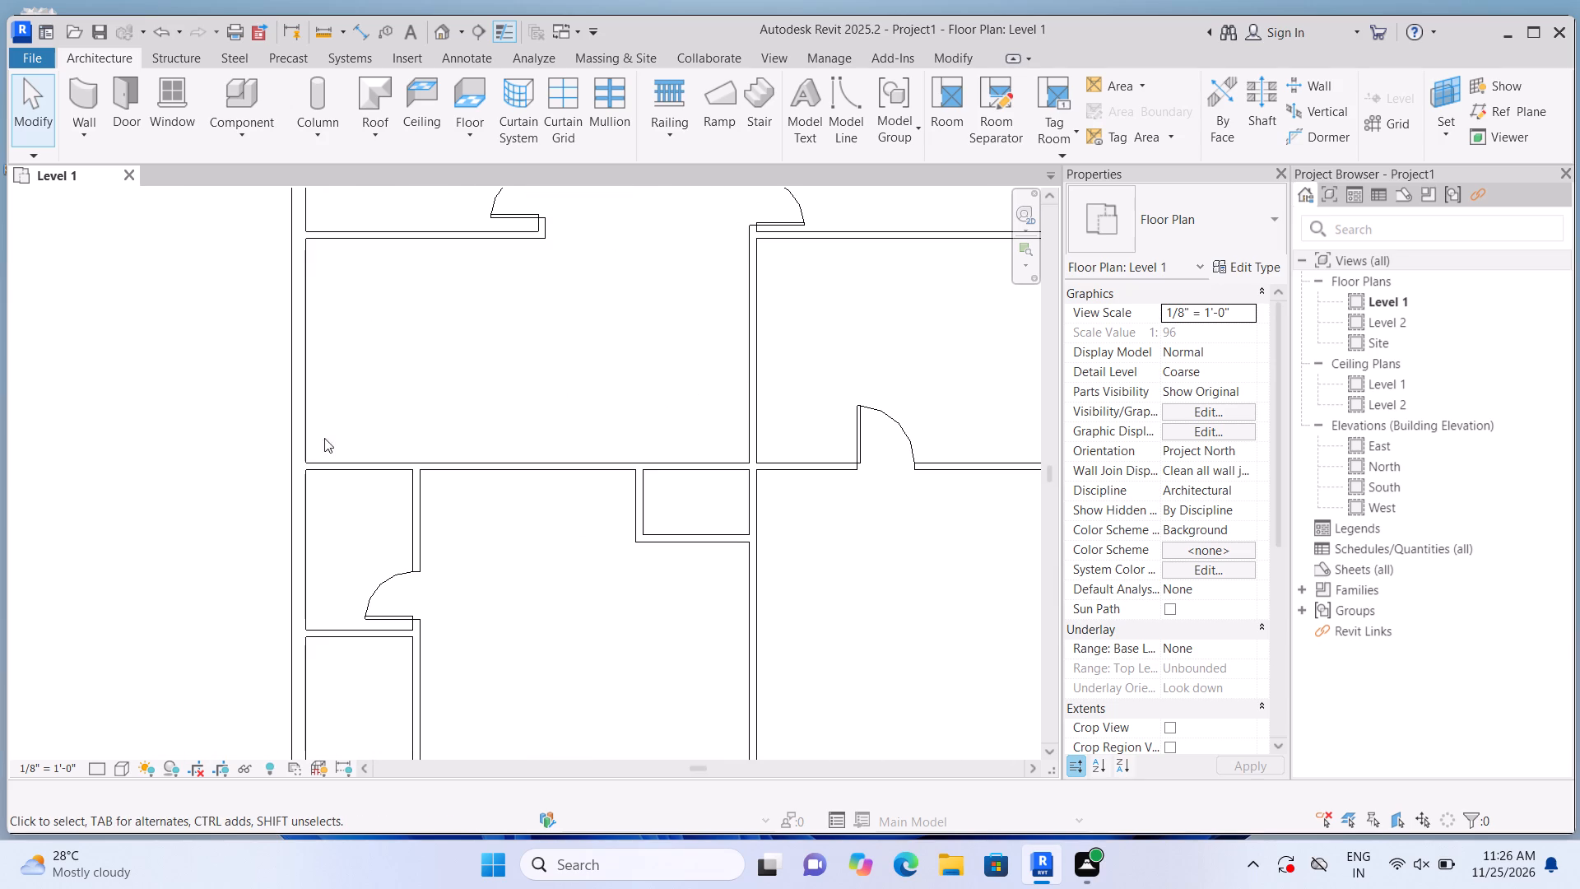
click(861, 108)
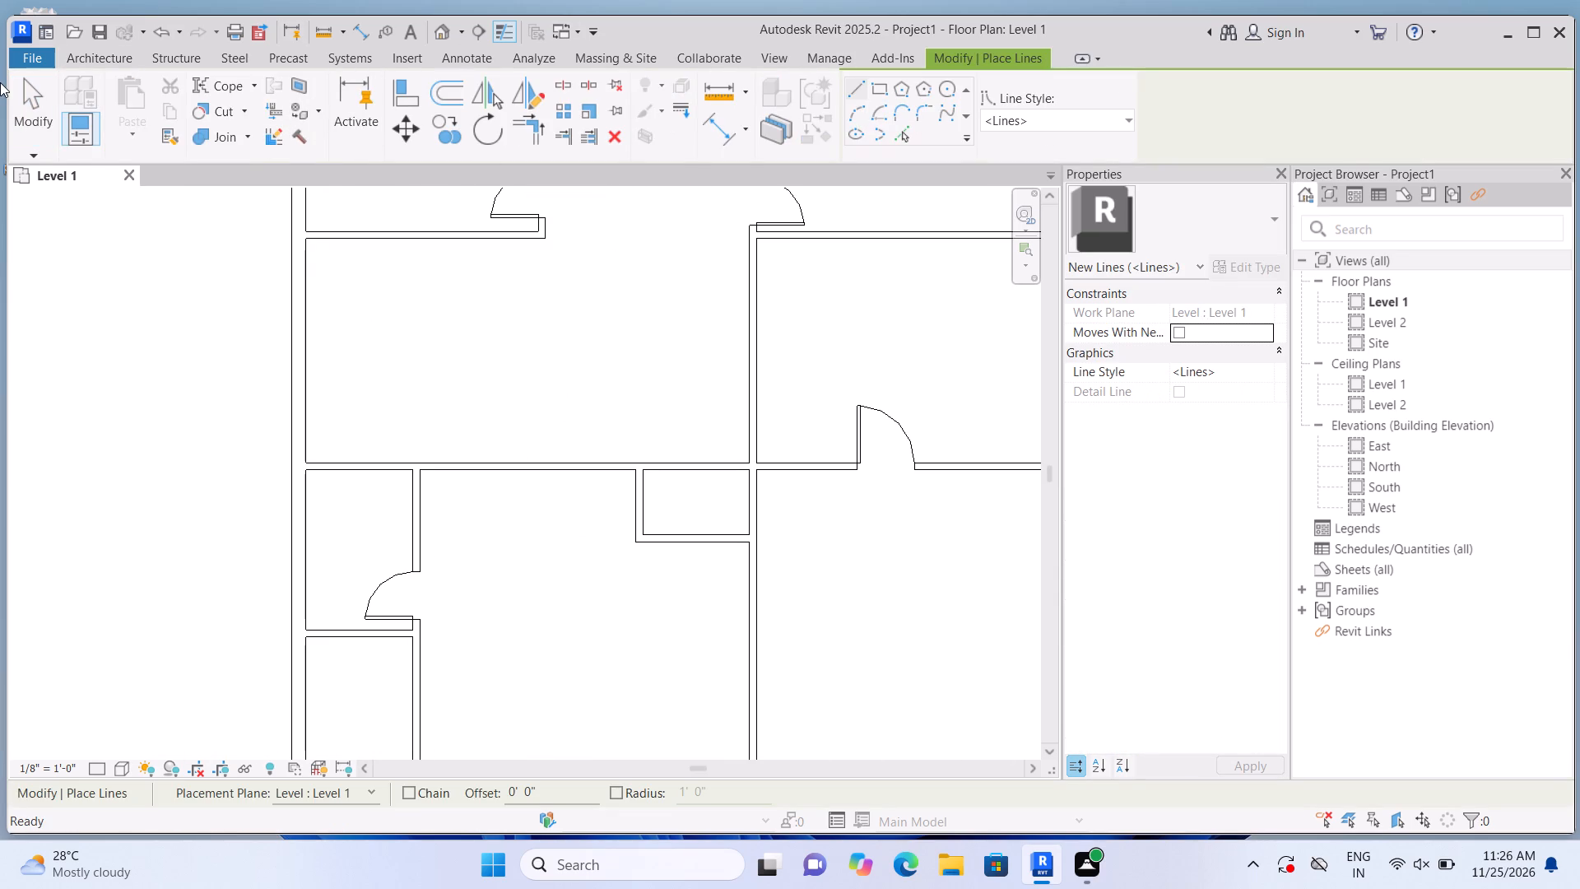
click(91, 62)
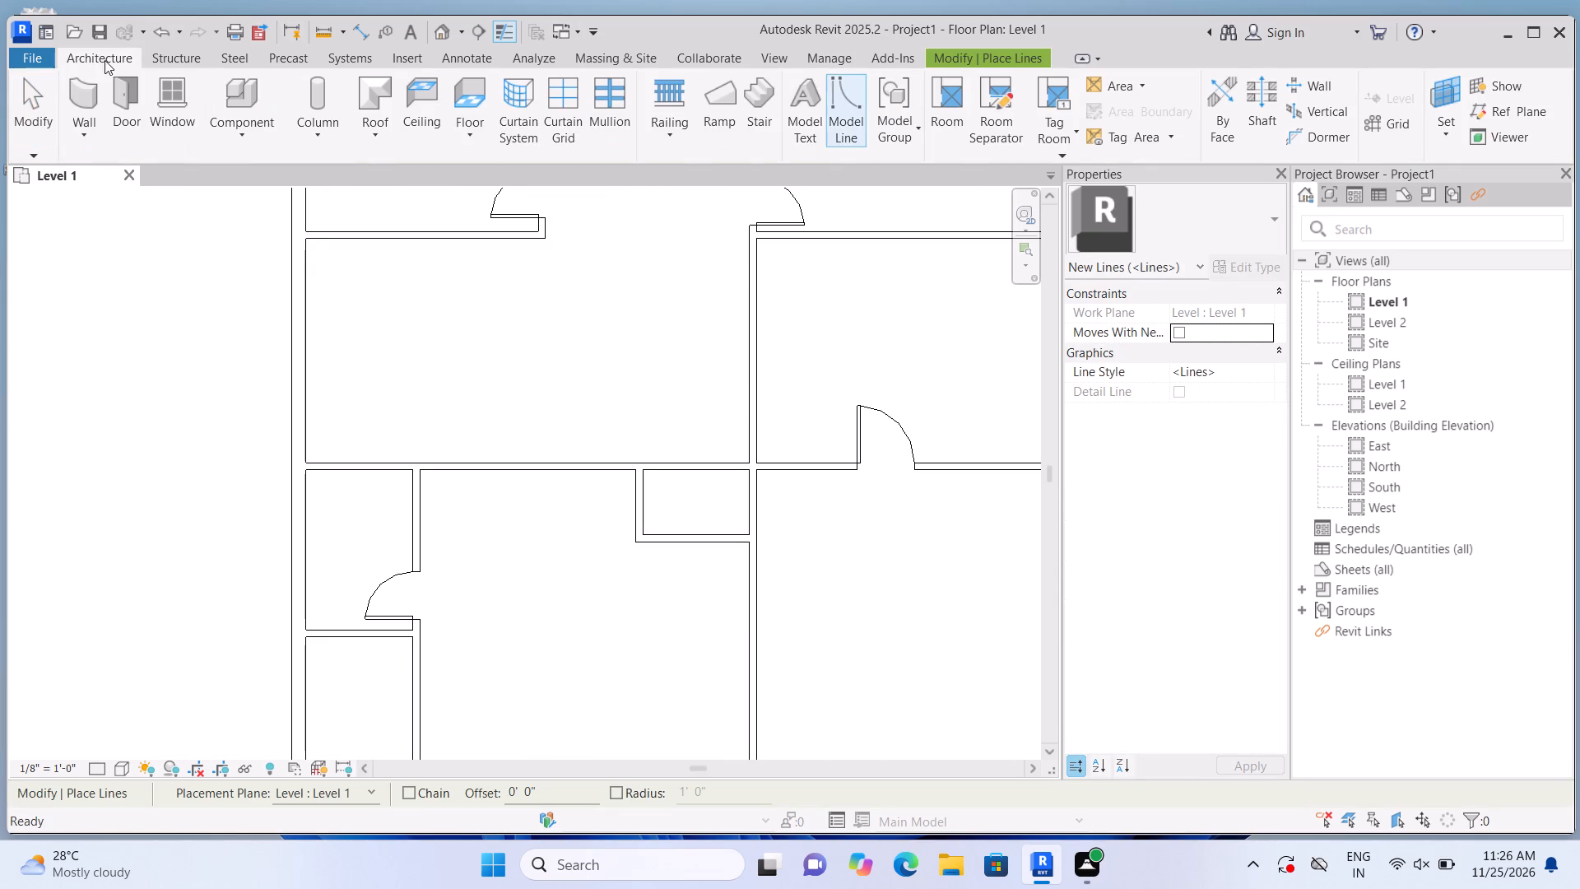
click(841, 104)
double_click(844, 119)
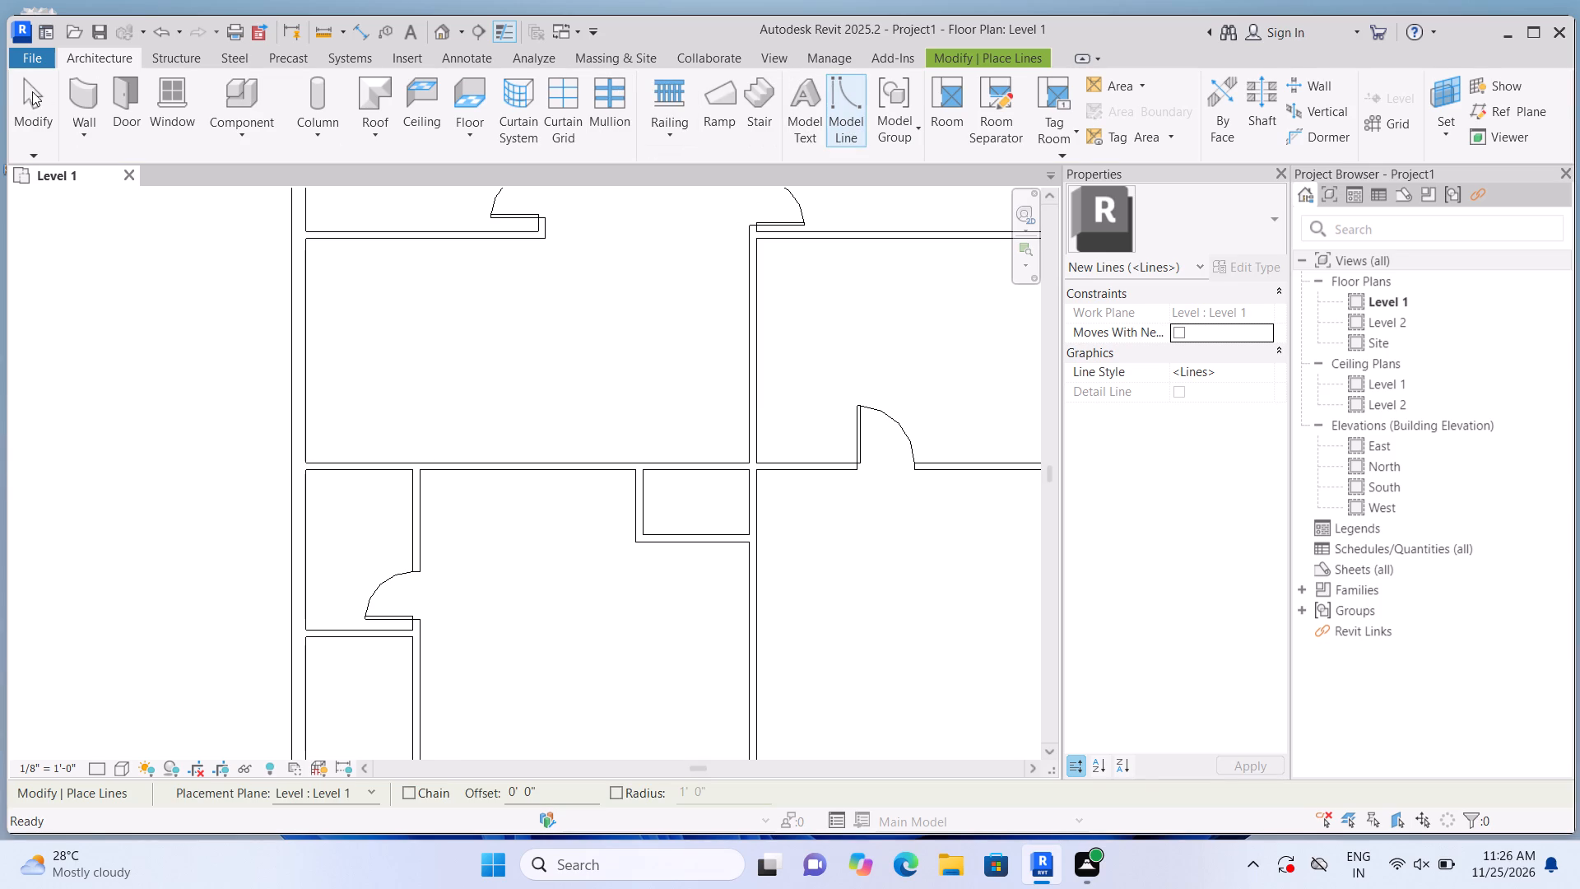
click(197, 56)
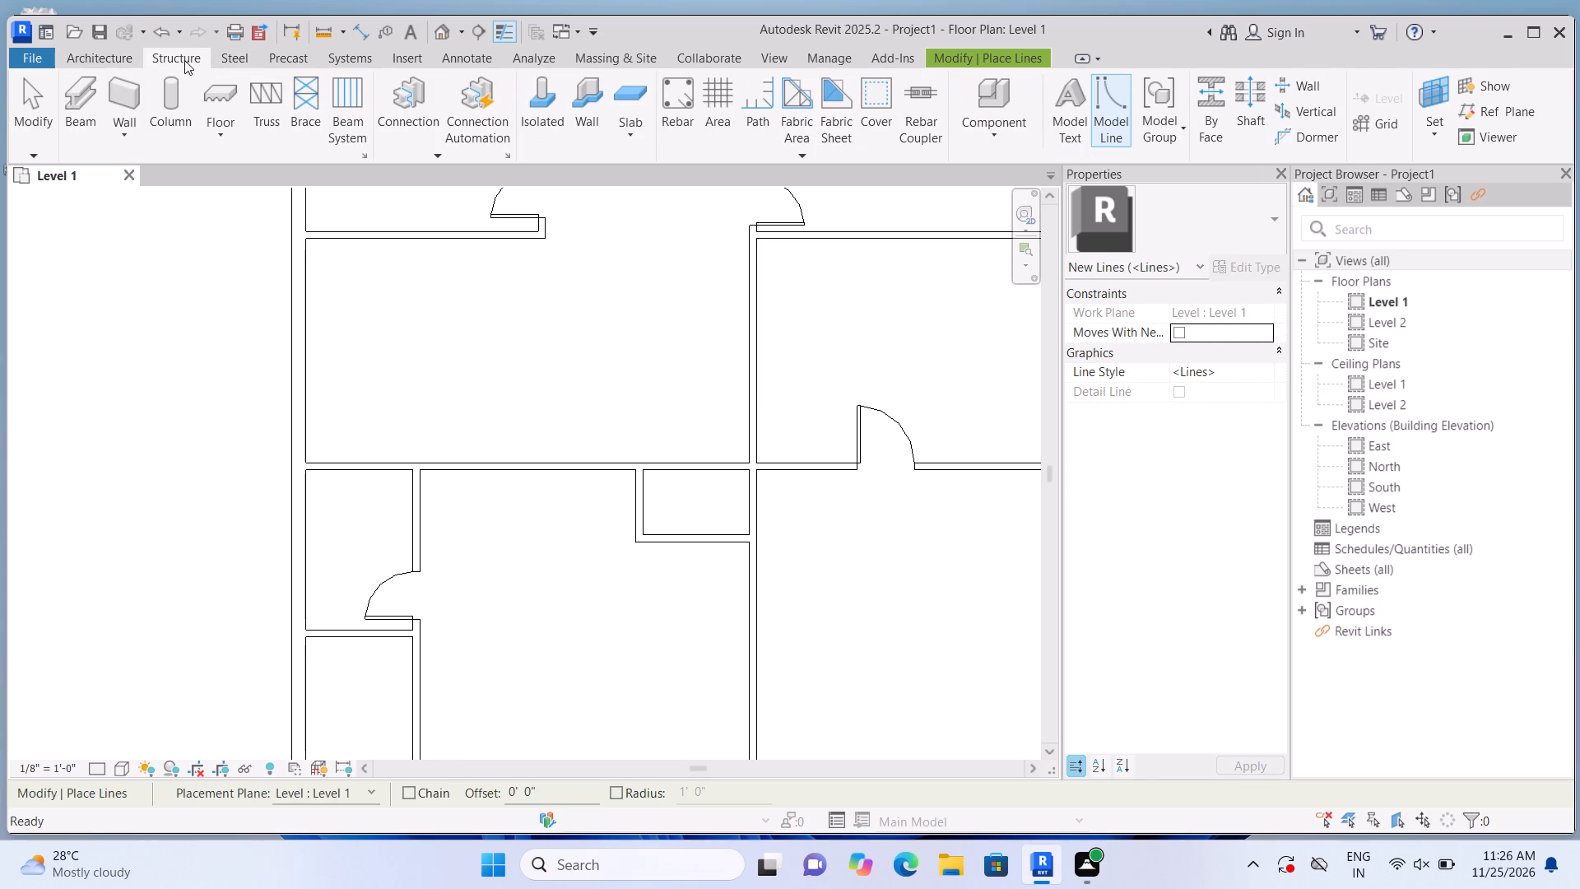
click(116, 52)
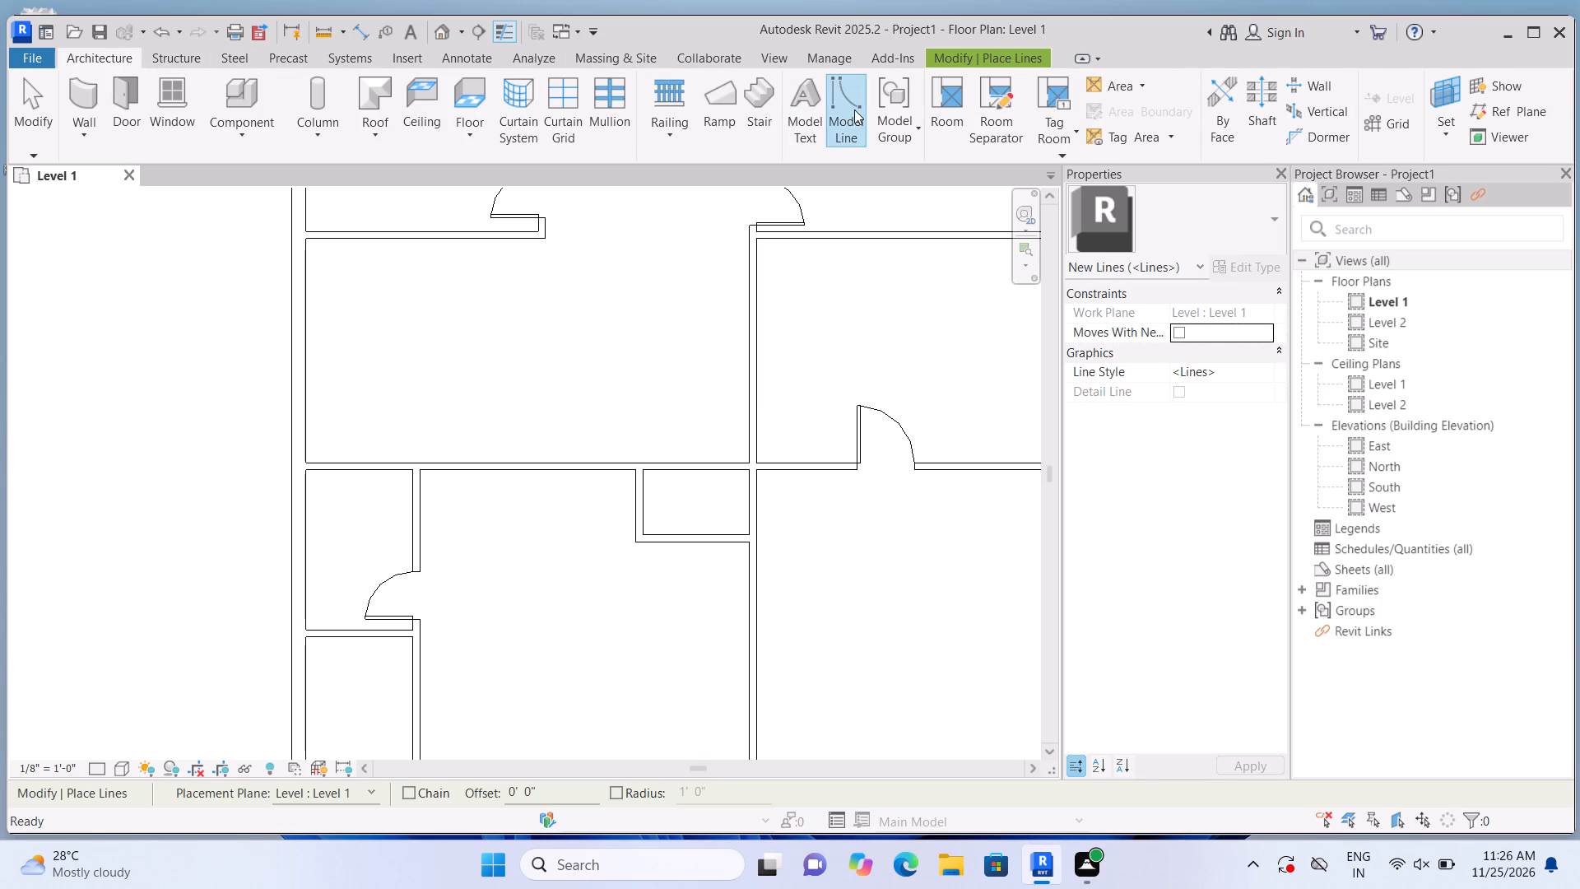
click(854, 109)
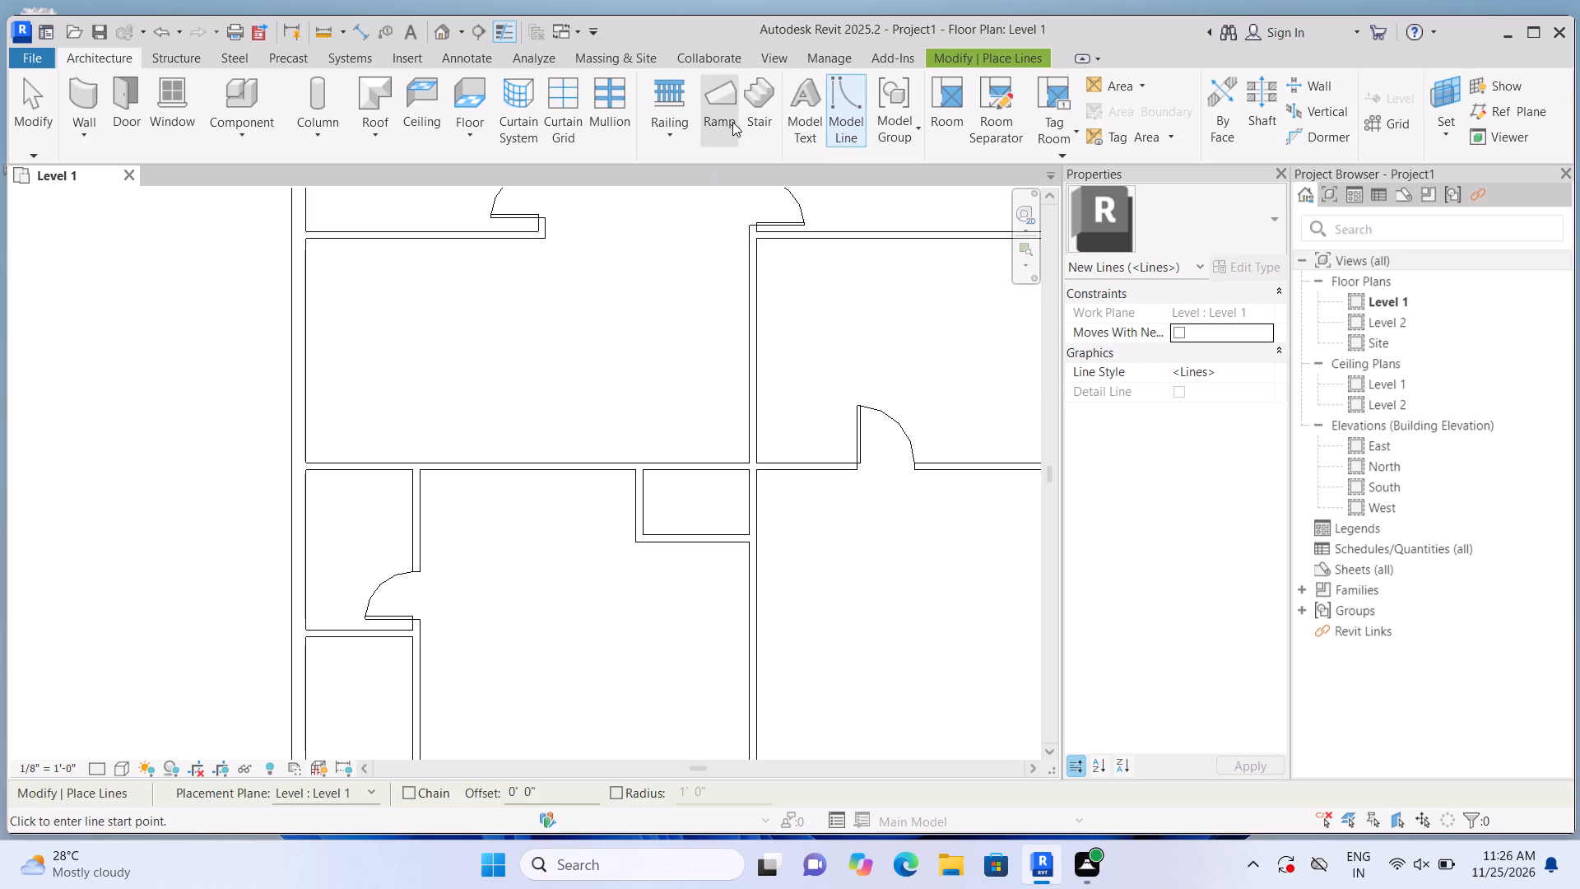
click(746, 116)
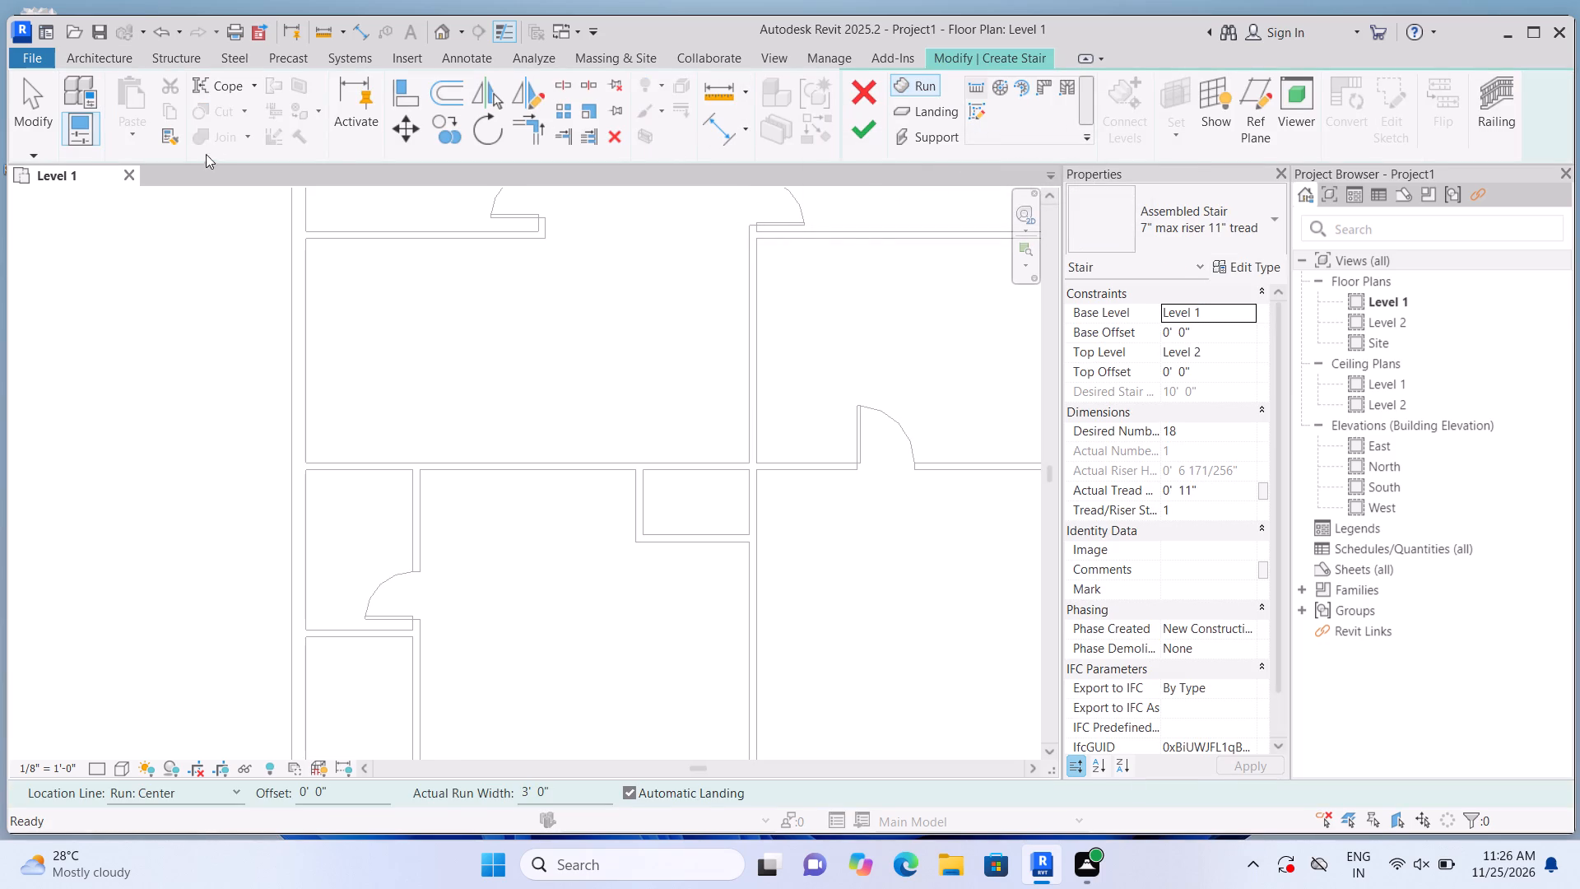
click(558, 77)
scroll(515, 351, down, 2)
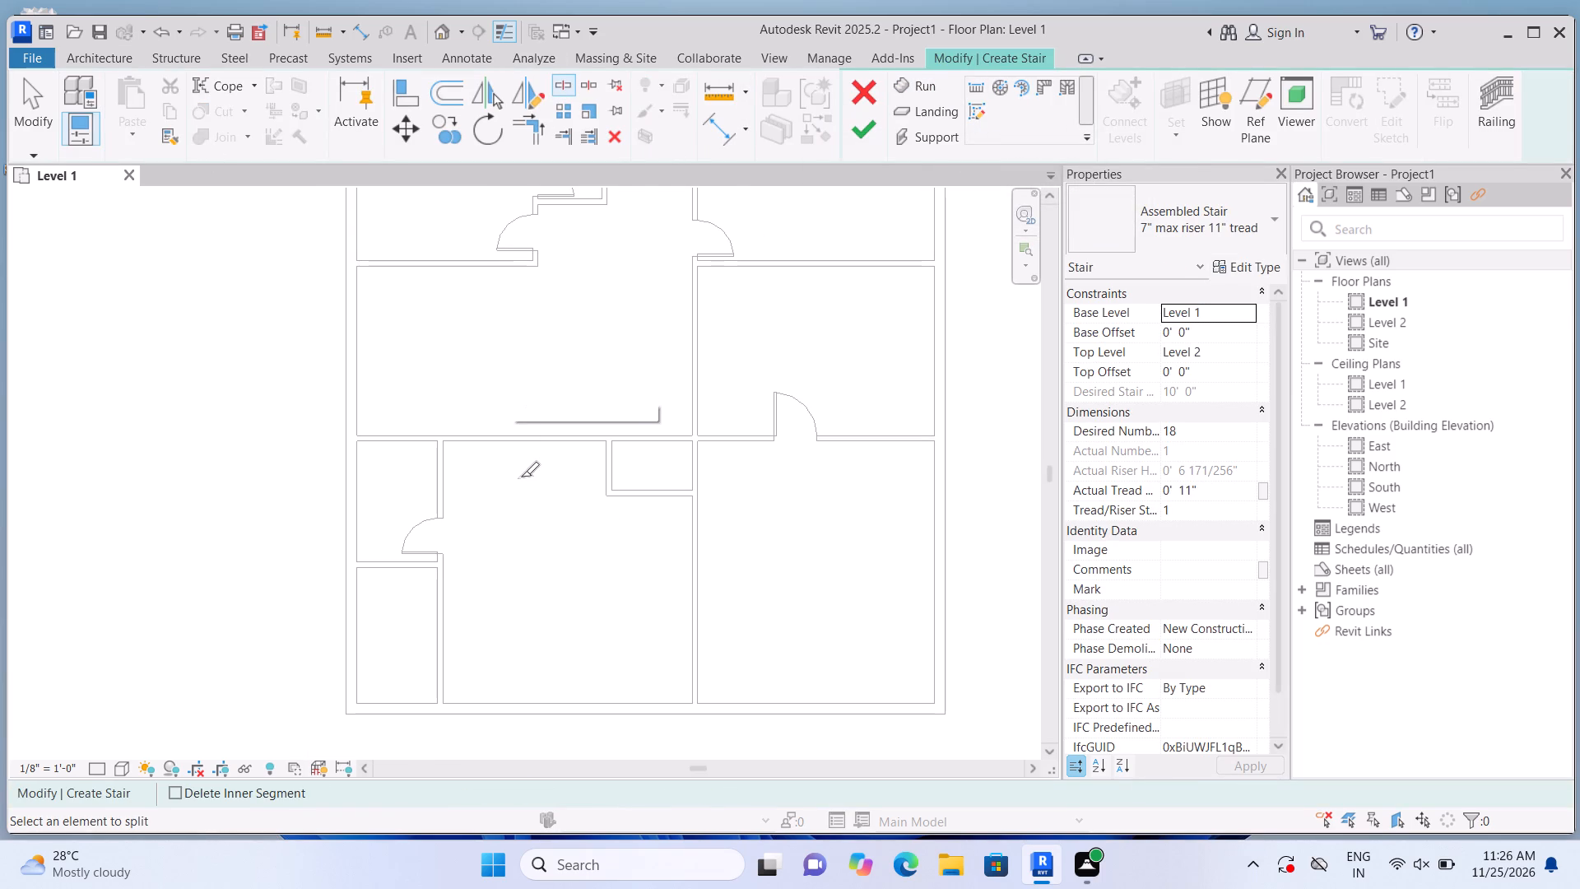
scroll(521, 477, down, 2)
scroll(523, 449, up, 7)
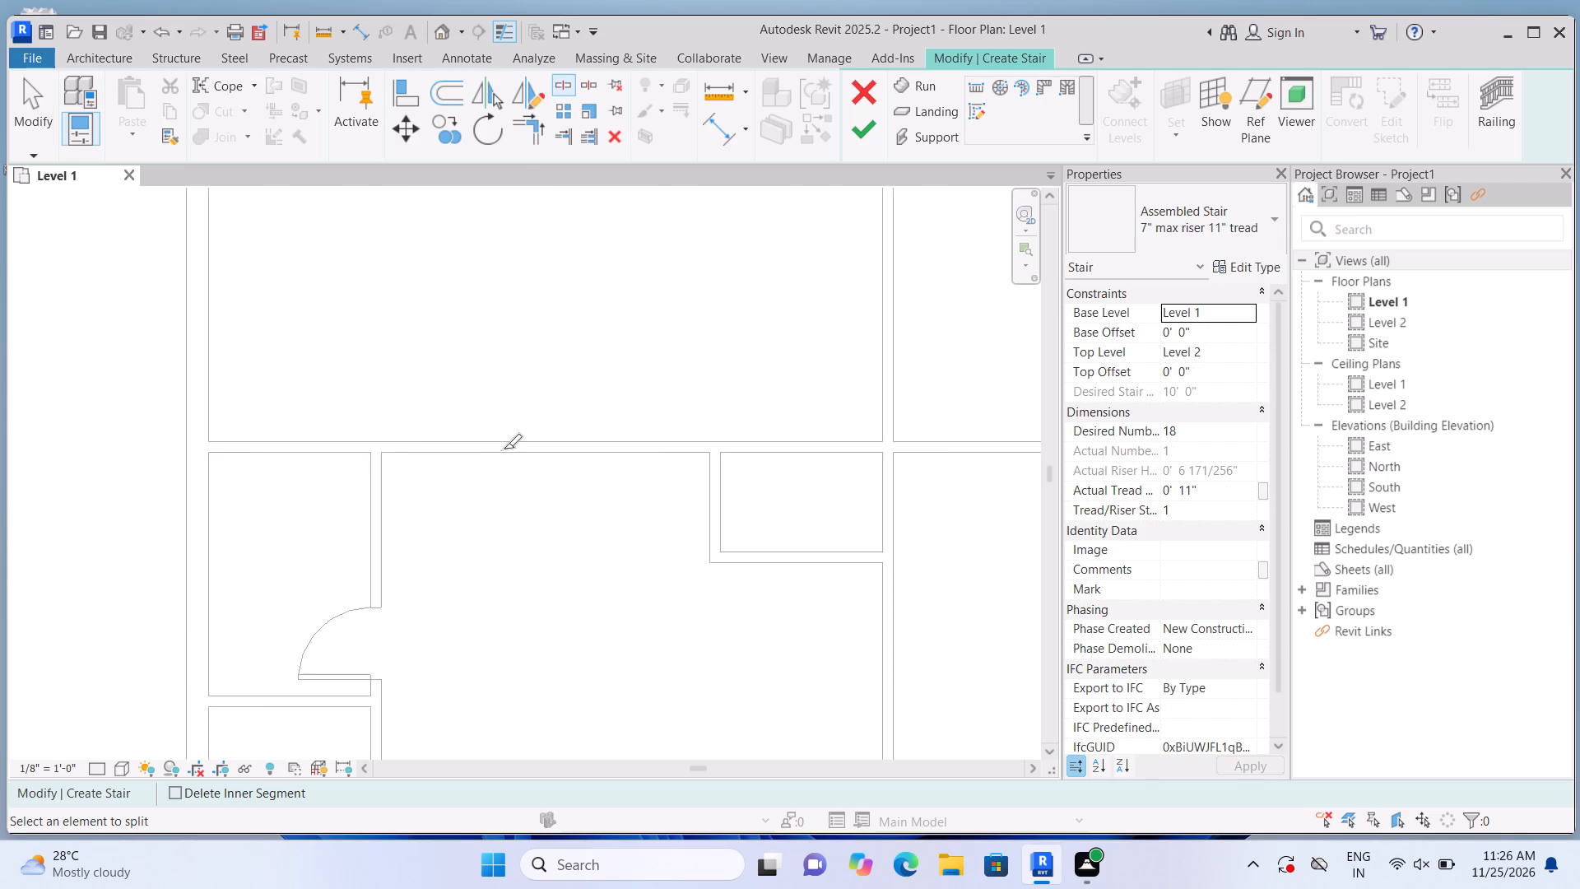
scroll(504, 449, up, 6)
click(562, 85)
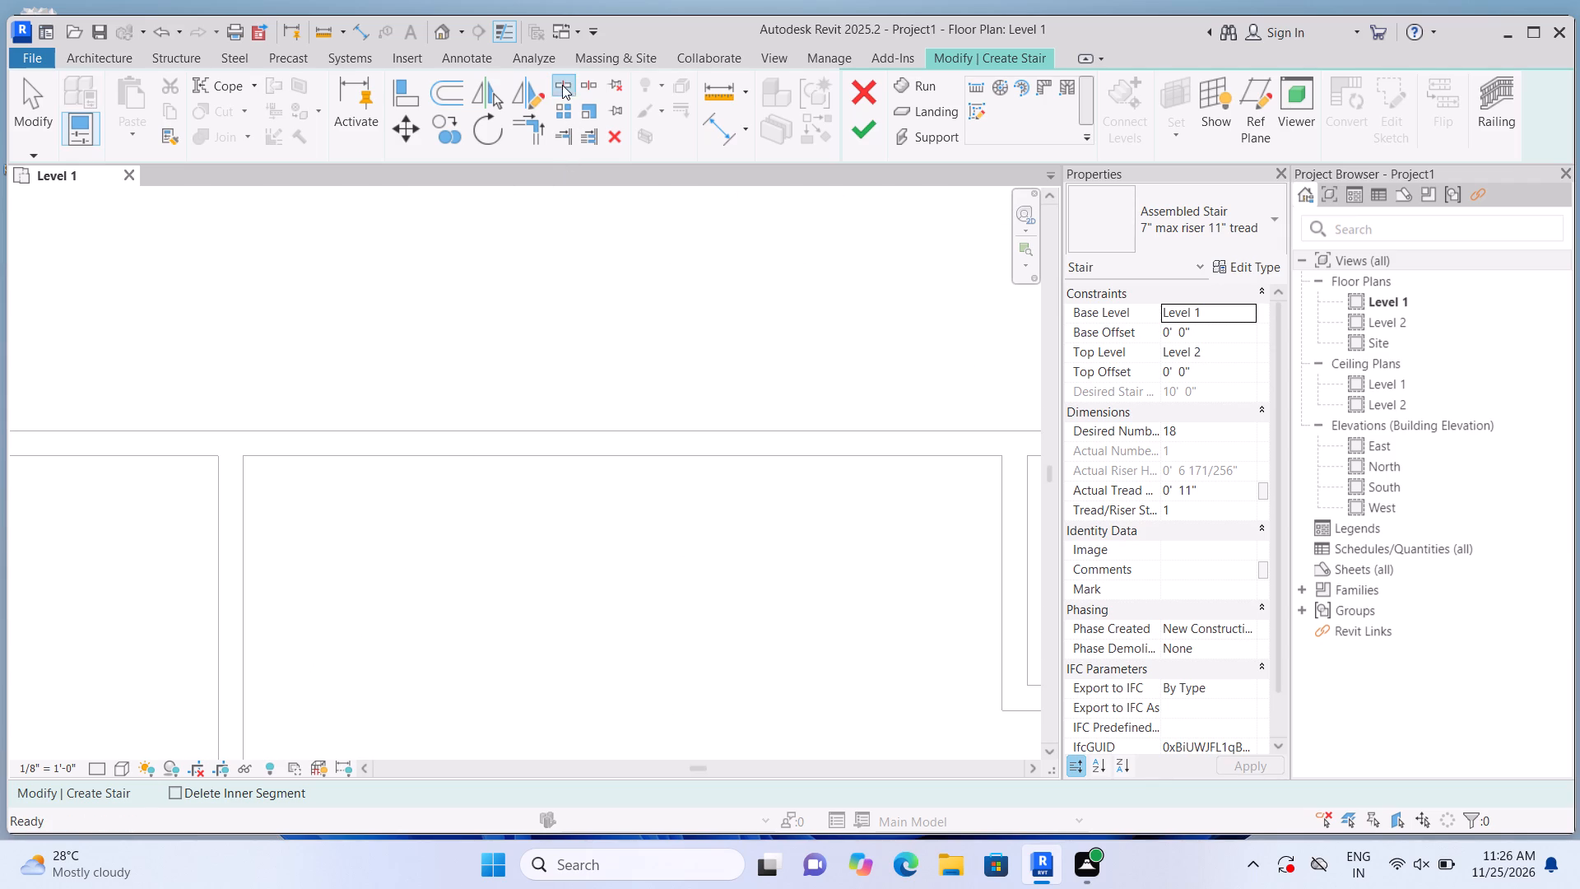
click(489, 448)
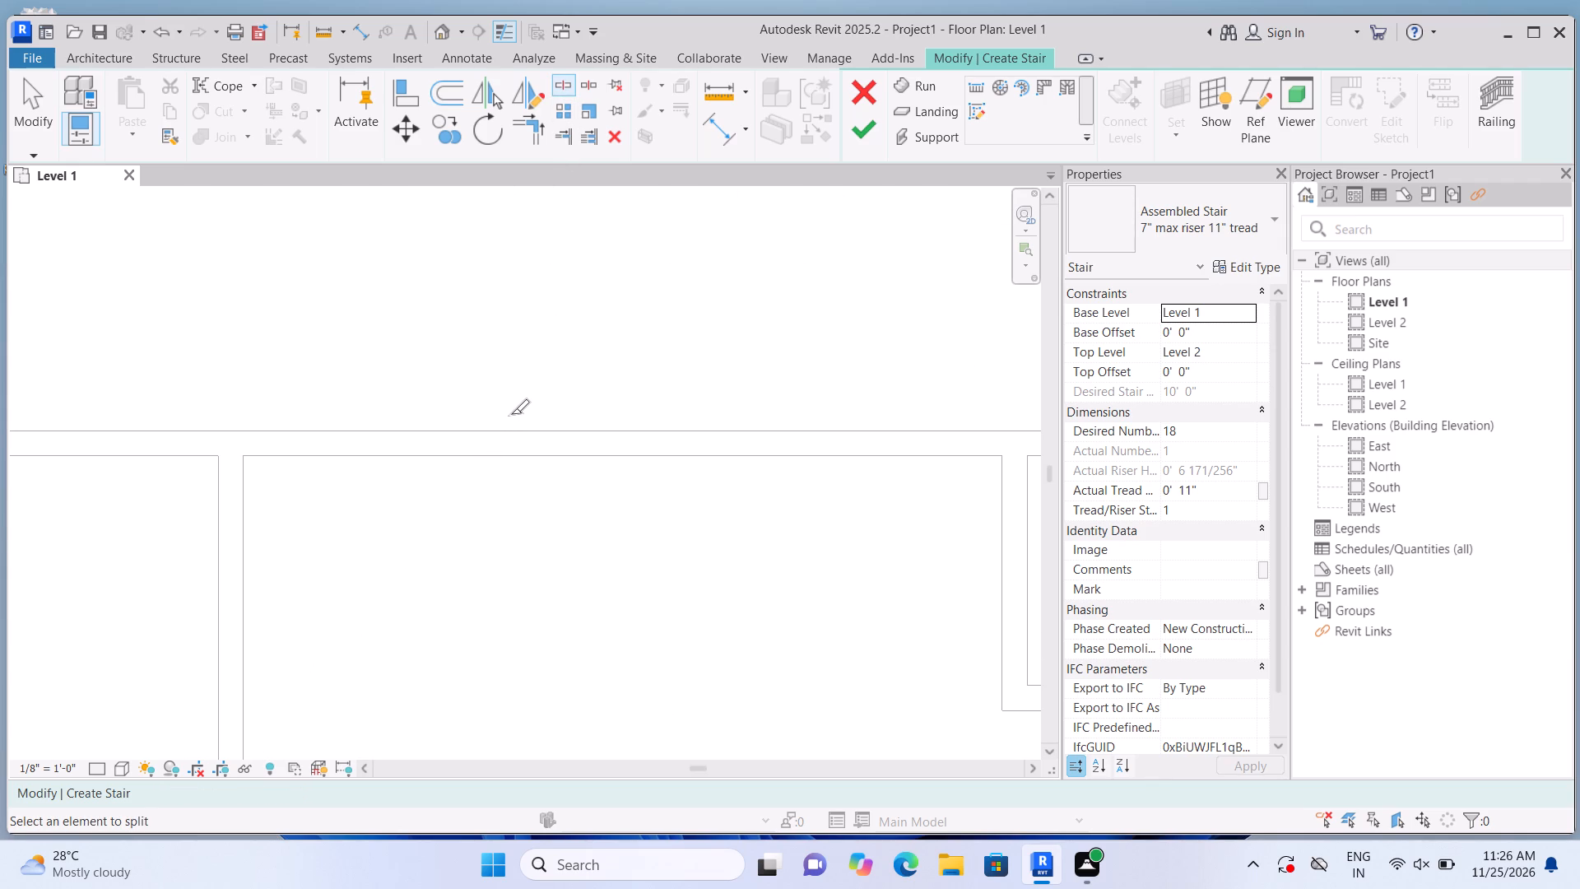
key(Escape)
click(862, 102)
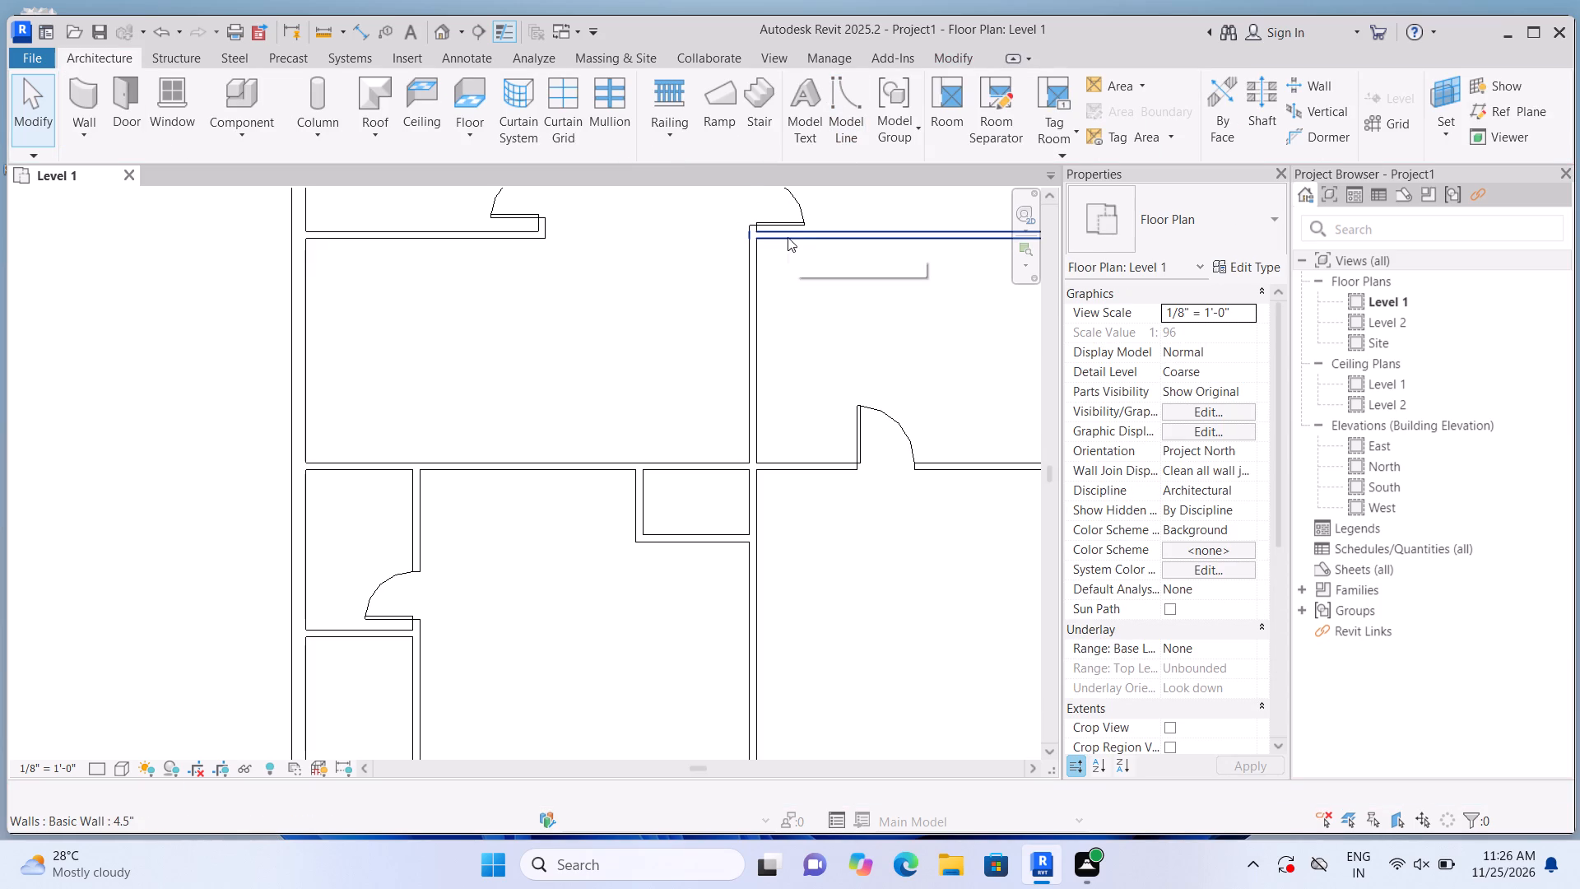
Split and delete a 3'-10" wall segment between the middle-left and bottom-middle rooms, ending about 3'-11" left of the small enclosure's left wall.
scroll(769, 285, up, 2)
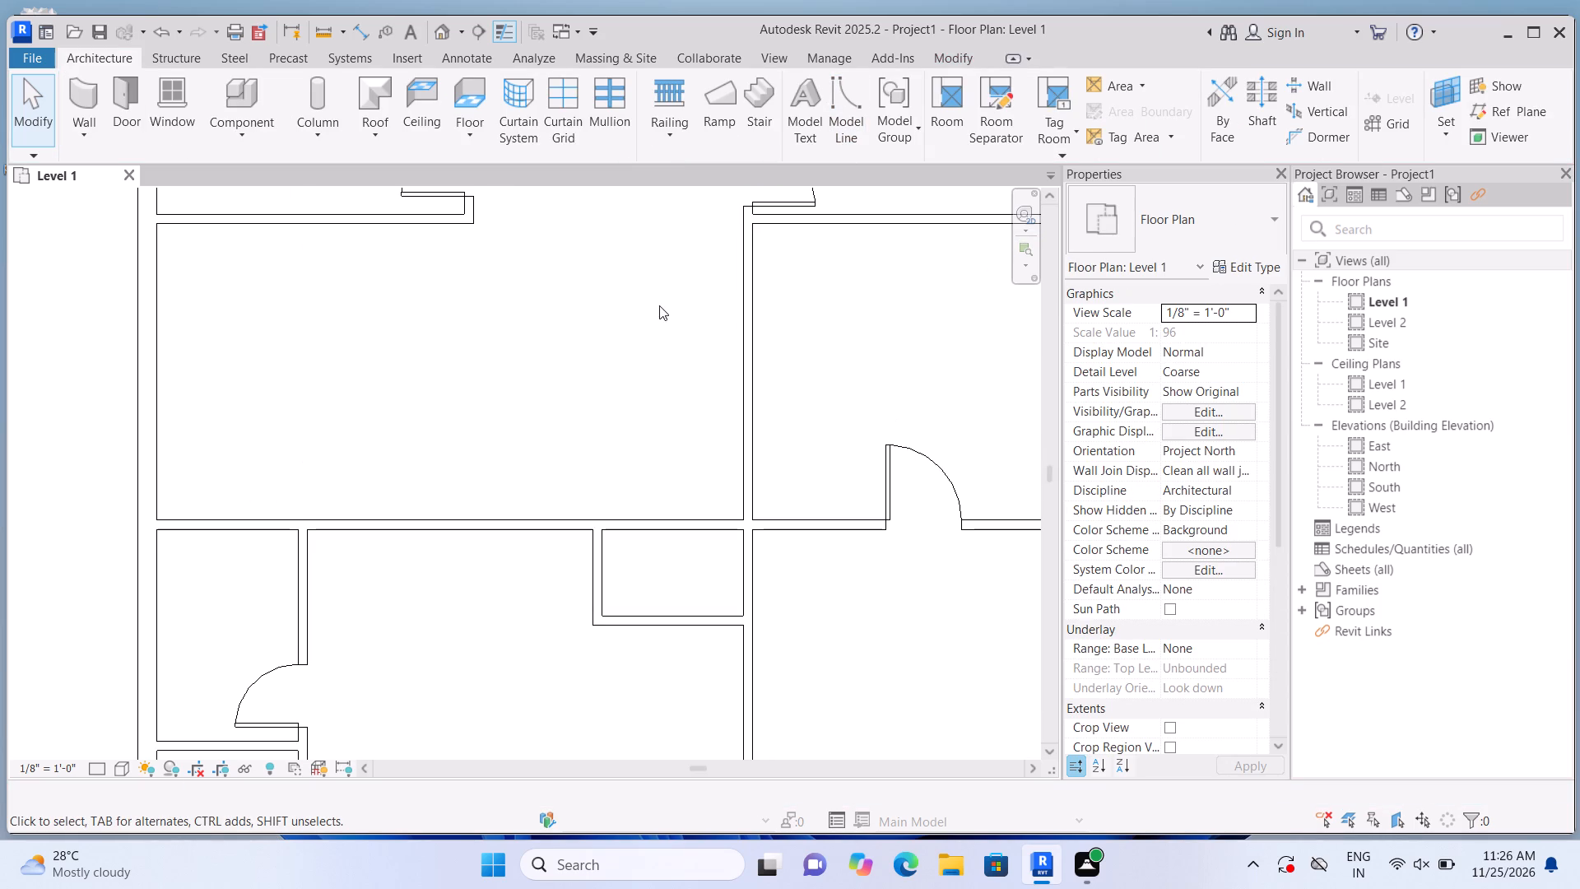
scroll(351, 710, up, 3)
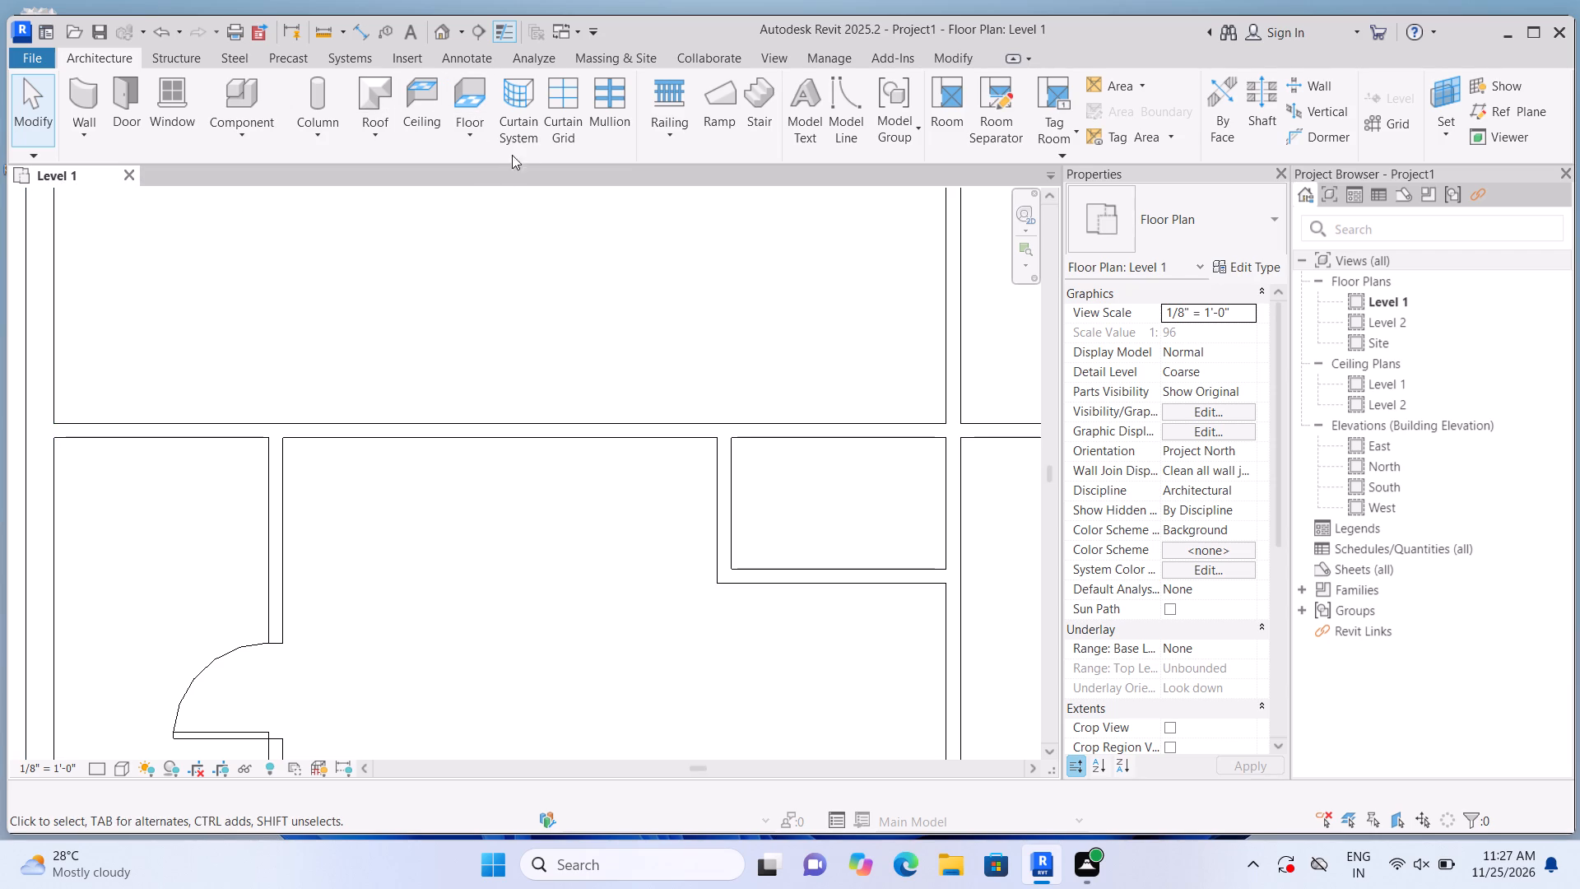
click(846, 126)
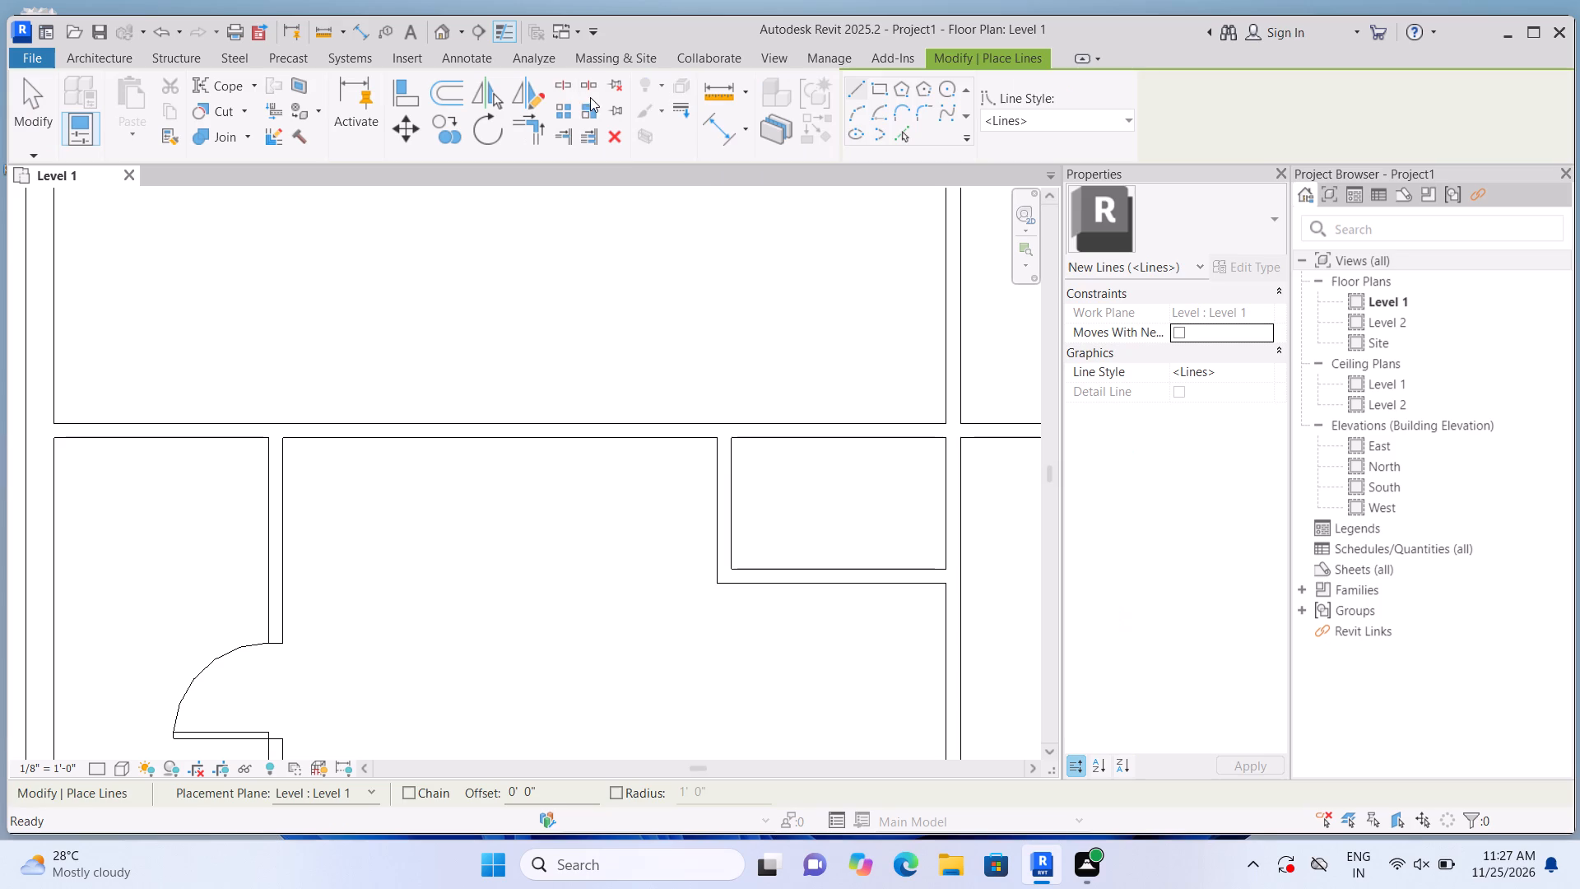
click(567, 83)
scroll(421, 417, up, 1)
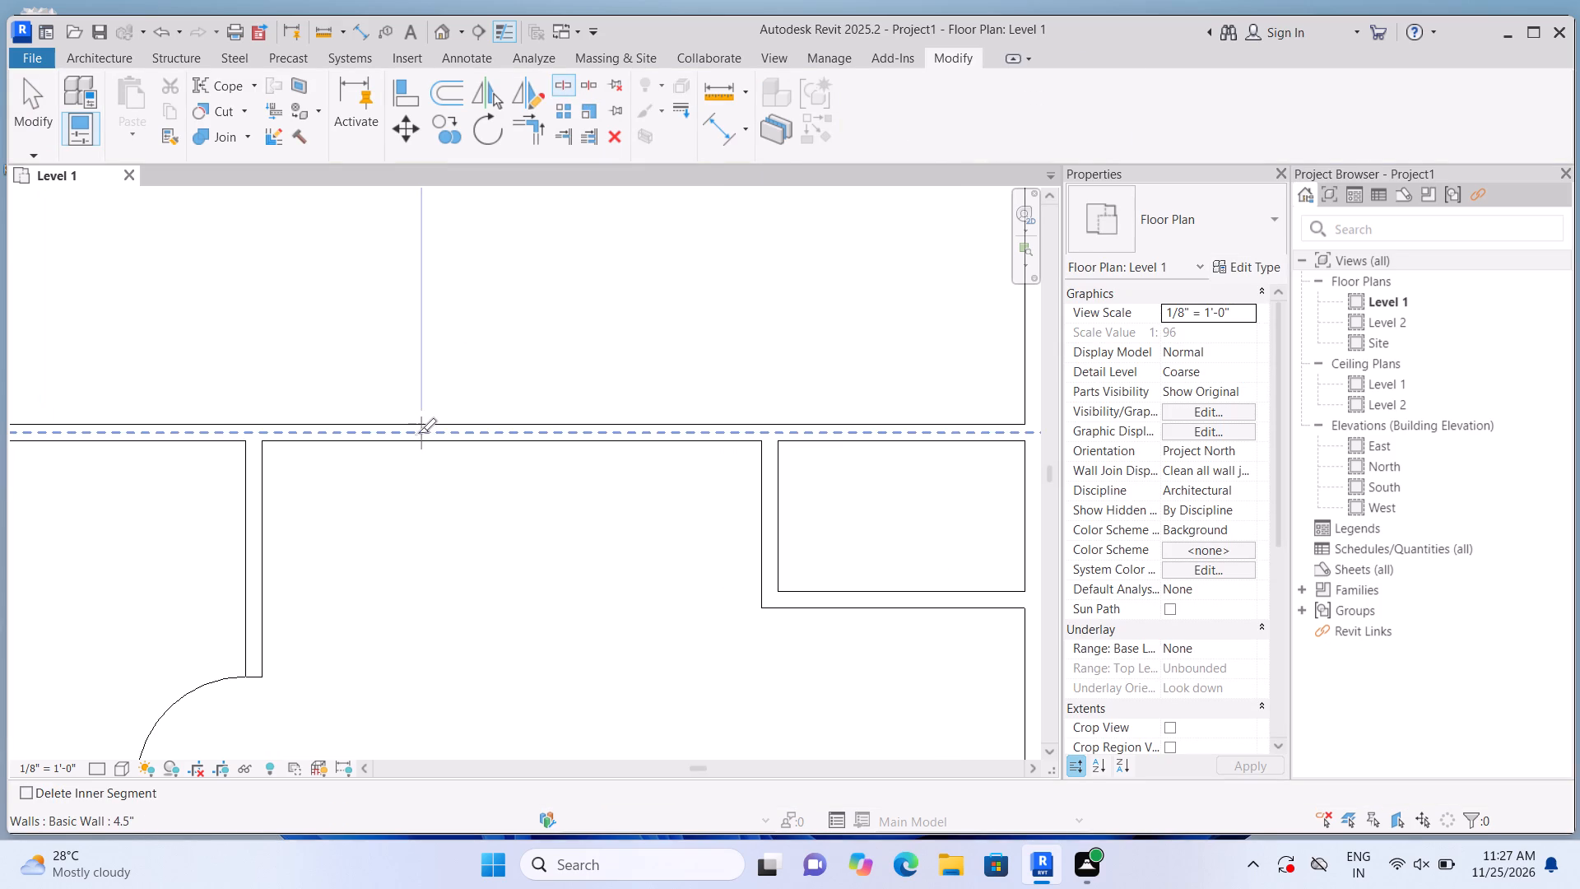
click(428, 434)
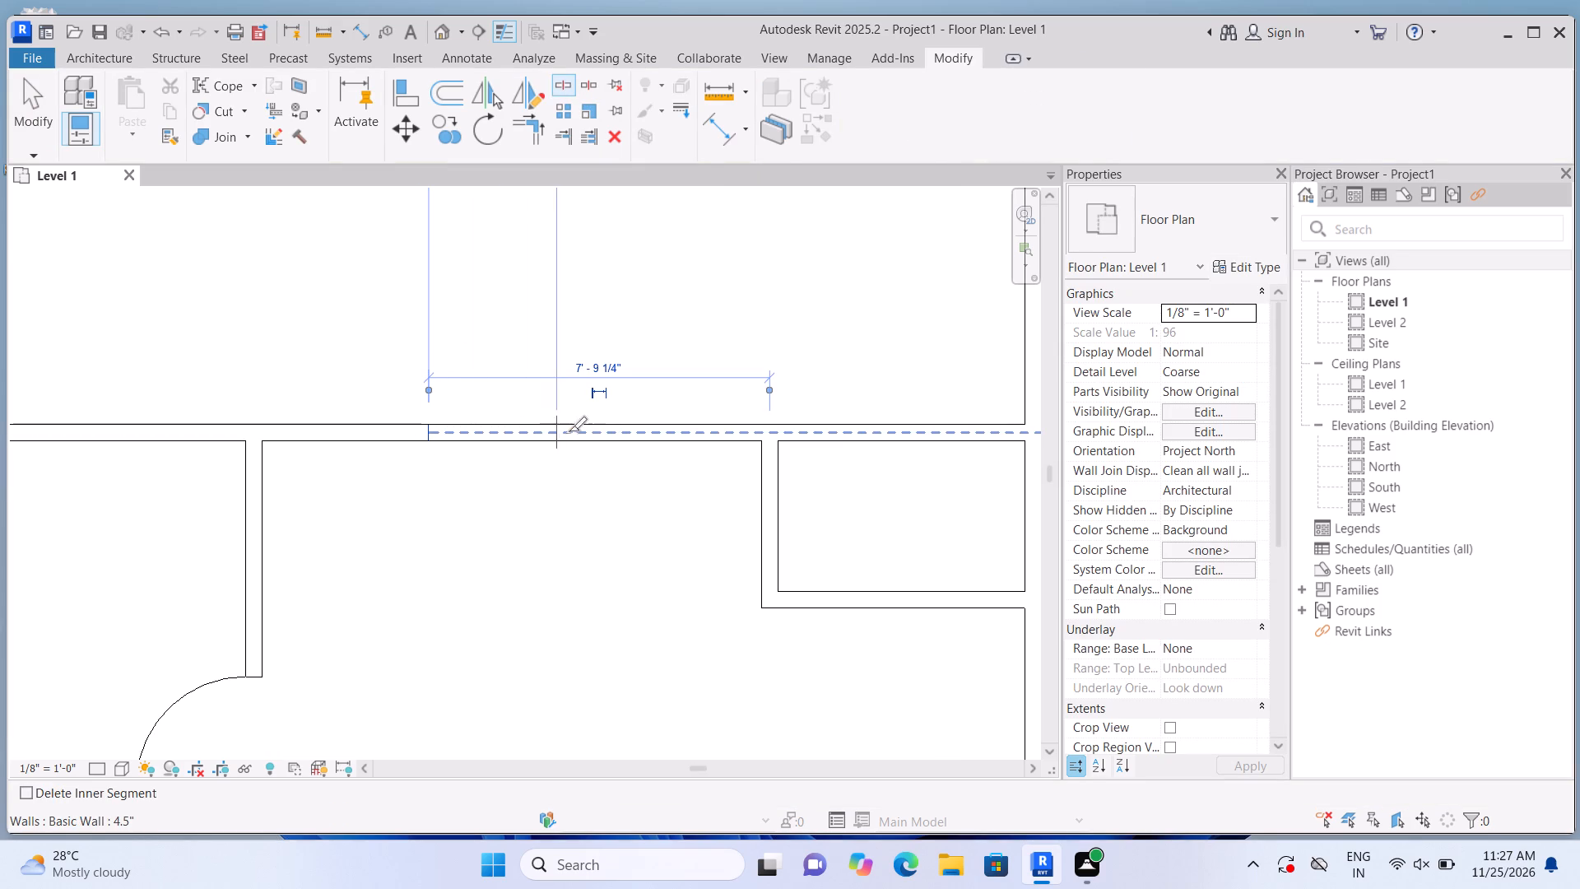
click(597, 435)
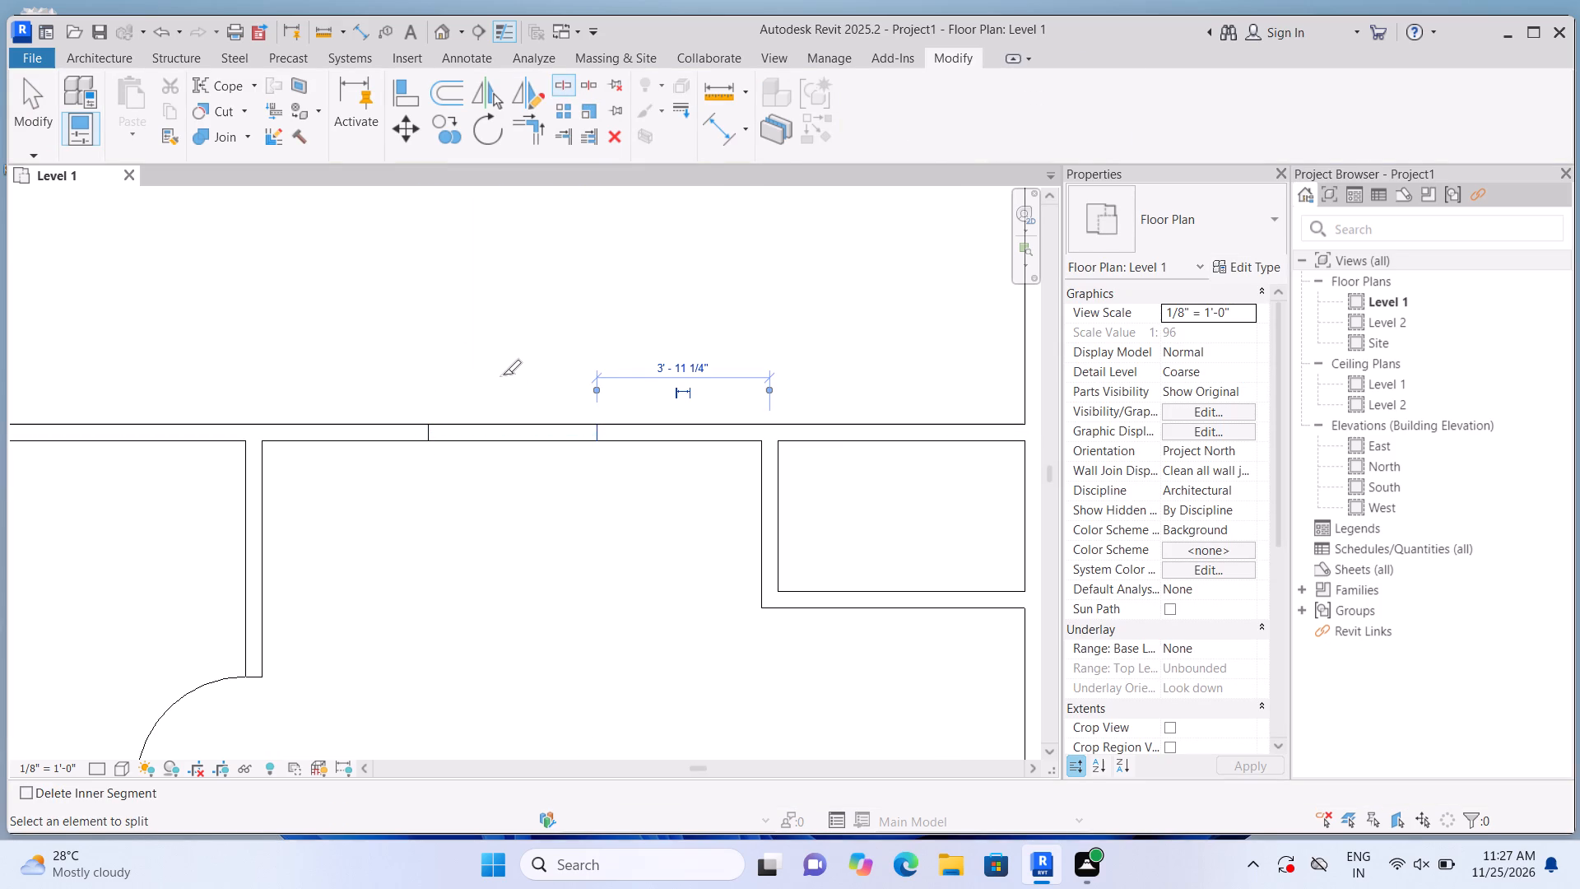
key(Escape)
key(Escape)
click(507, 423)
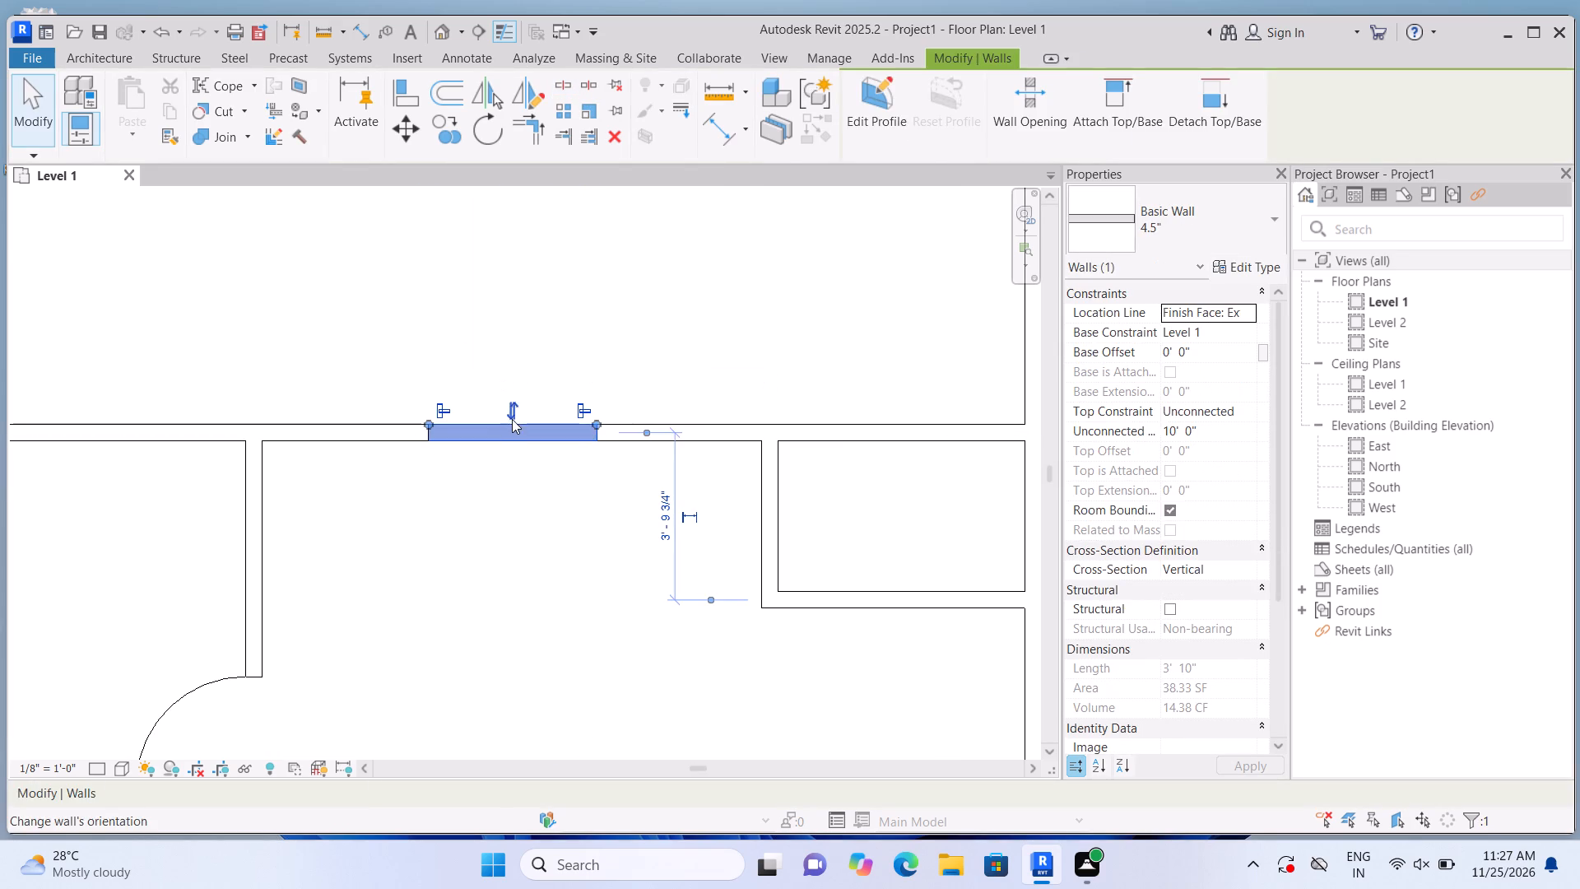
key(Delete)
Split the lower bottom-left small room's right wall about 3'-7" and 6'-9" below its upper wall and delete the segment between.
scroll(488, 413, down, 11)
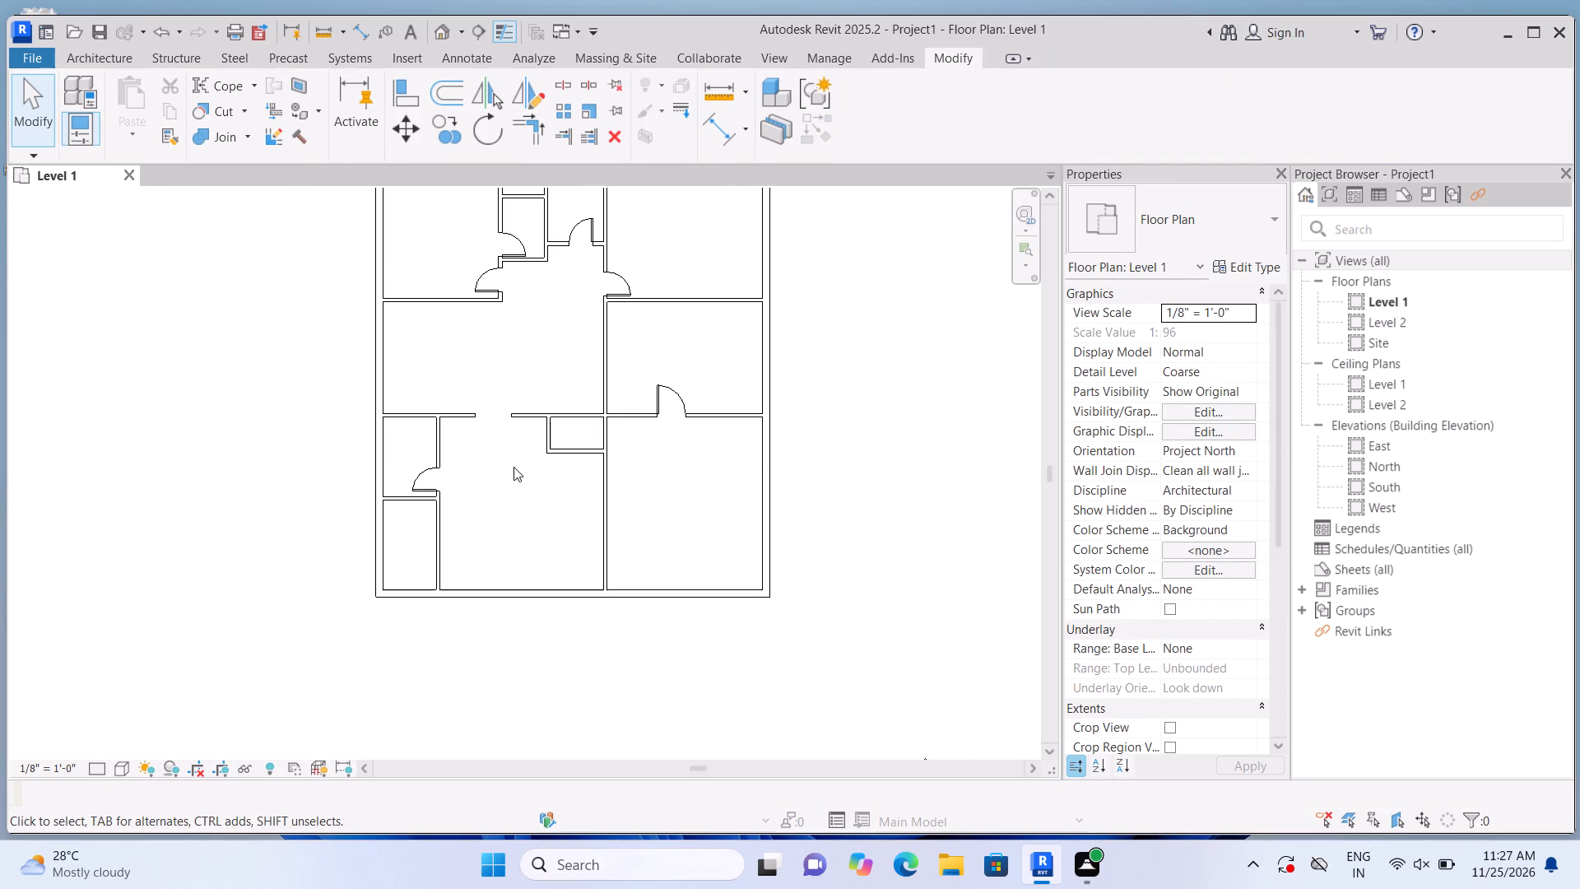
scroll(504, 559, up, 7)
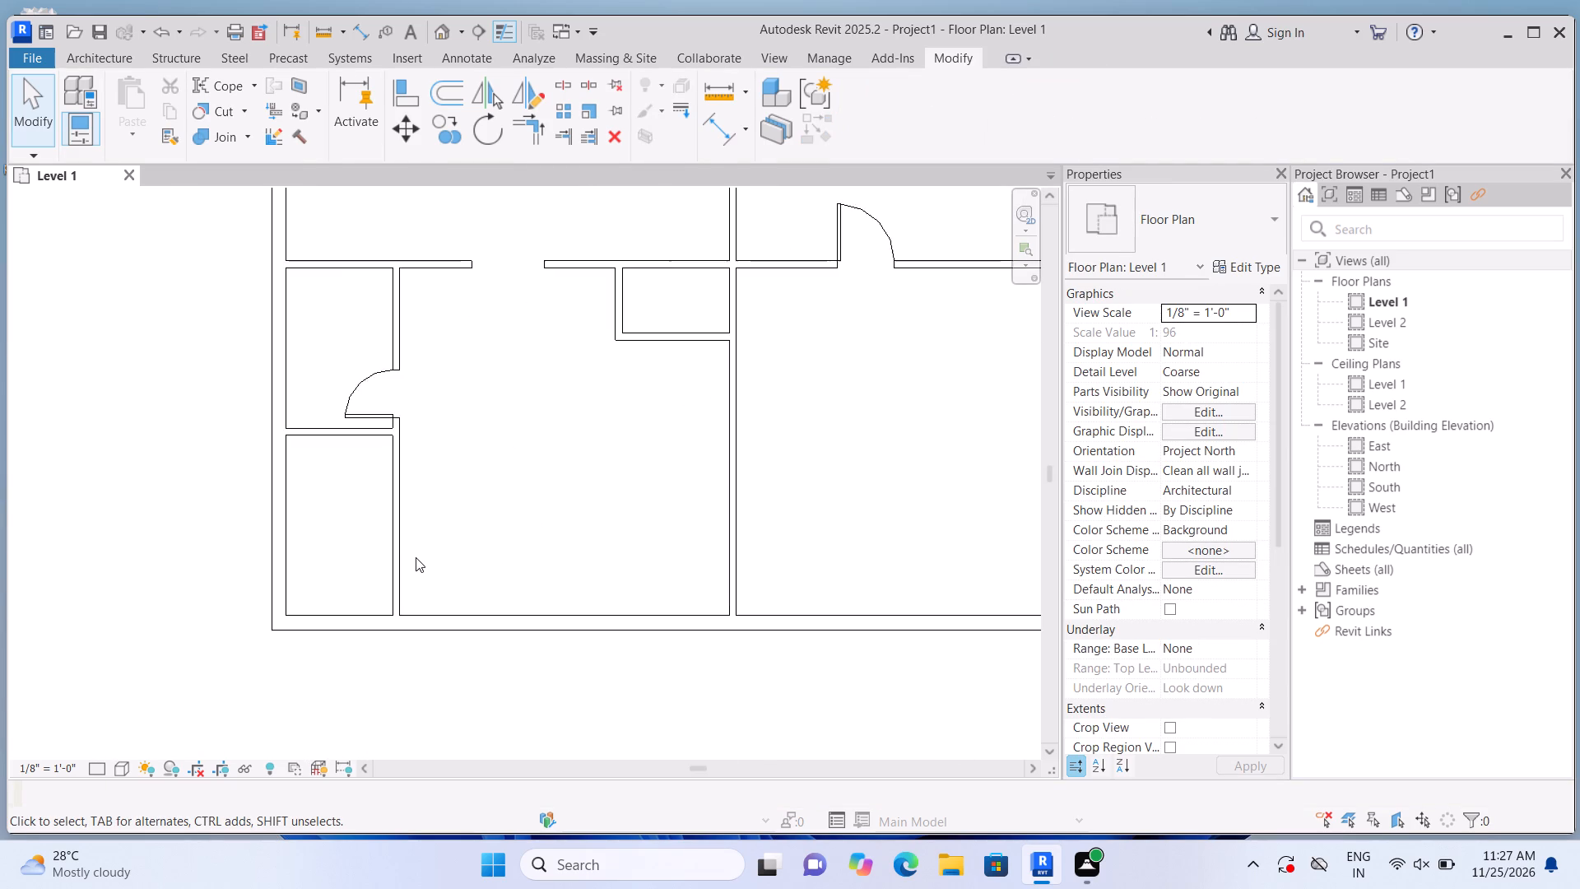
scroll(416, 557, up, 3)
click(126, 64)
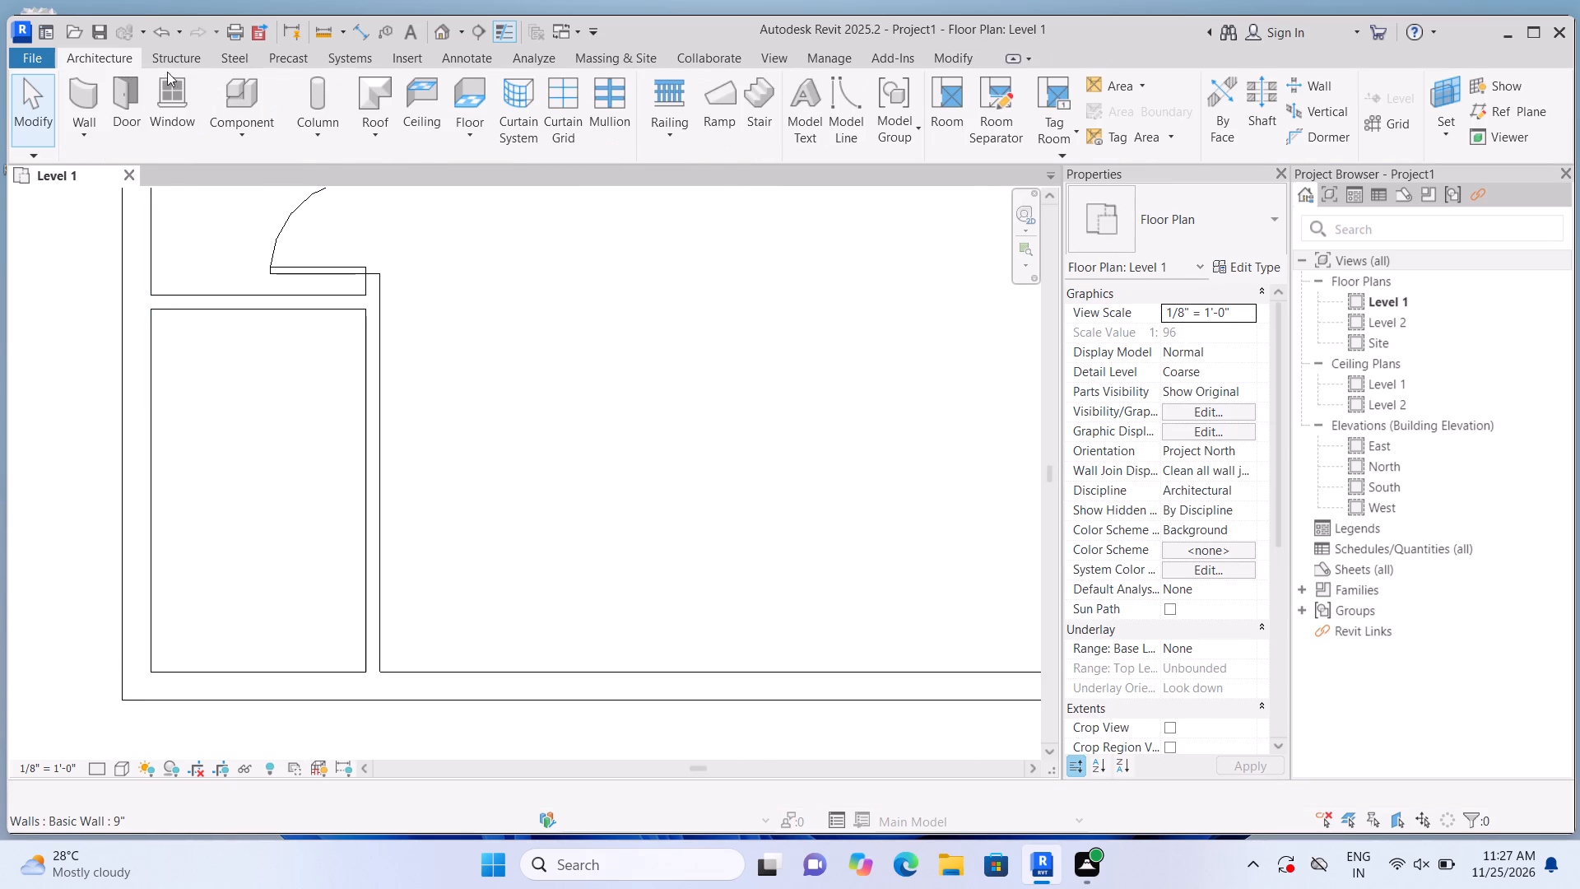
click(853, 118)
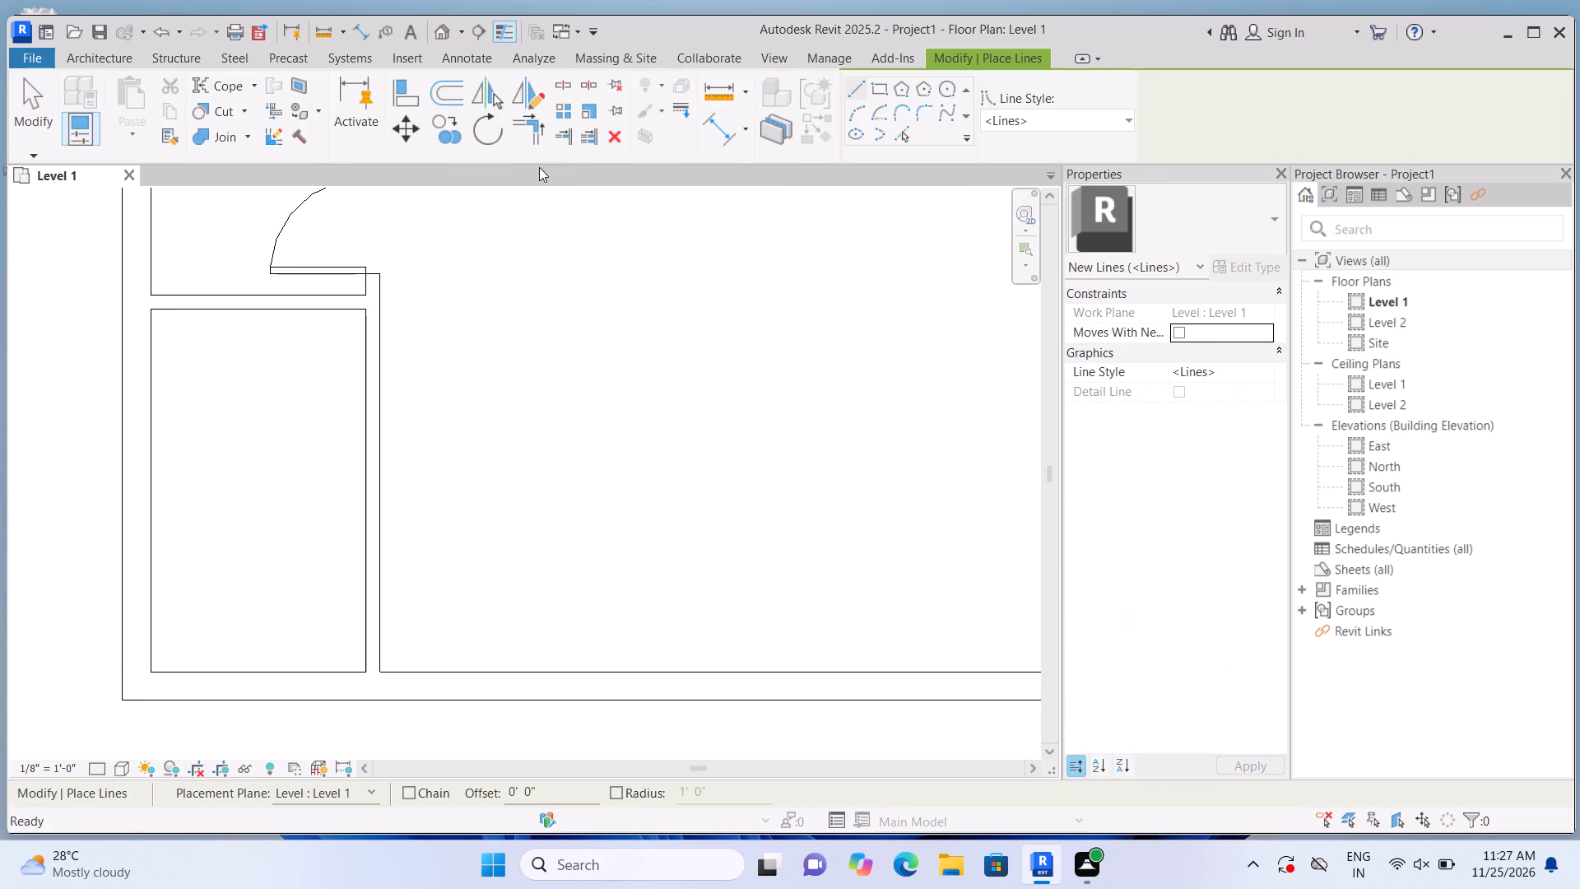
click(559, 85)
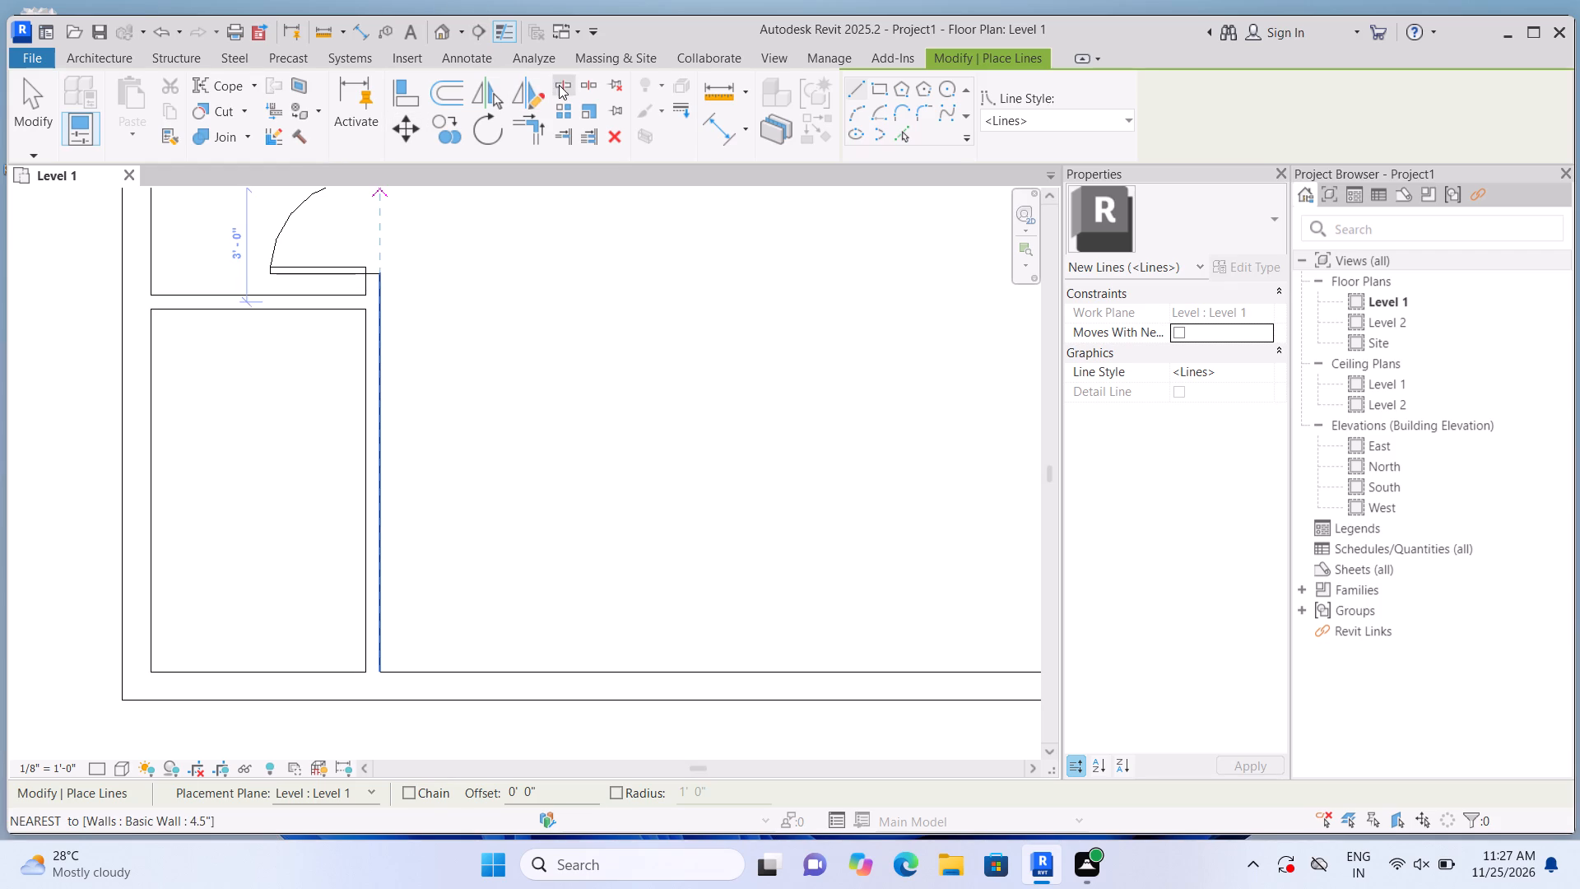
scroll(392, 492, up, 1)
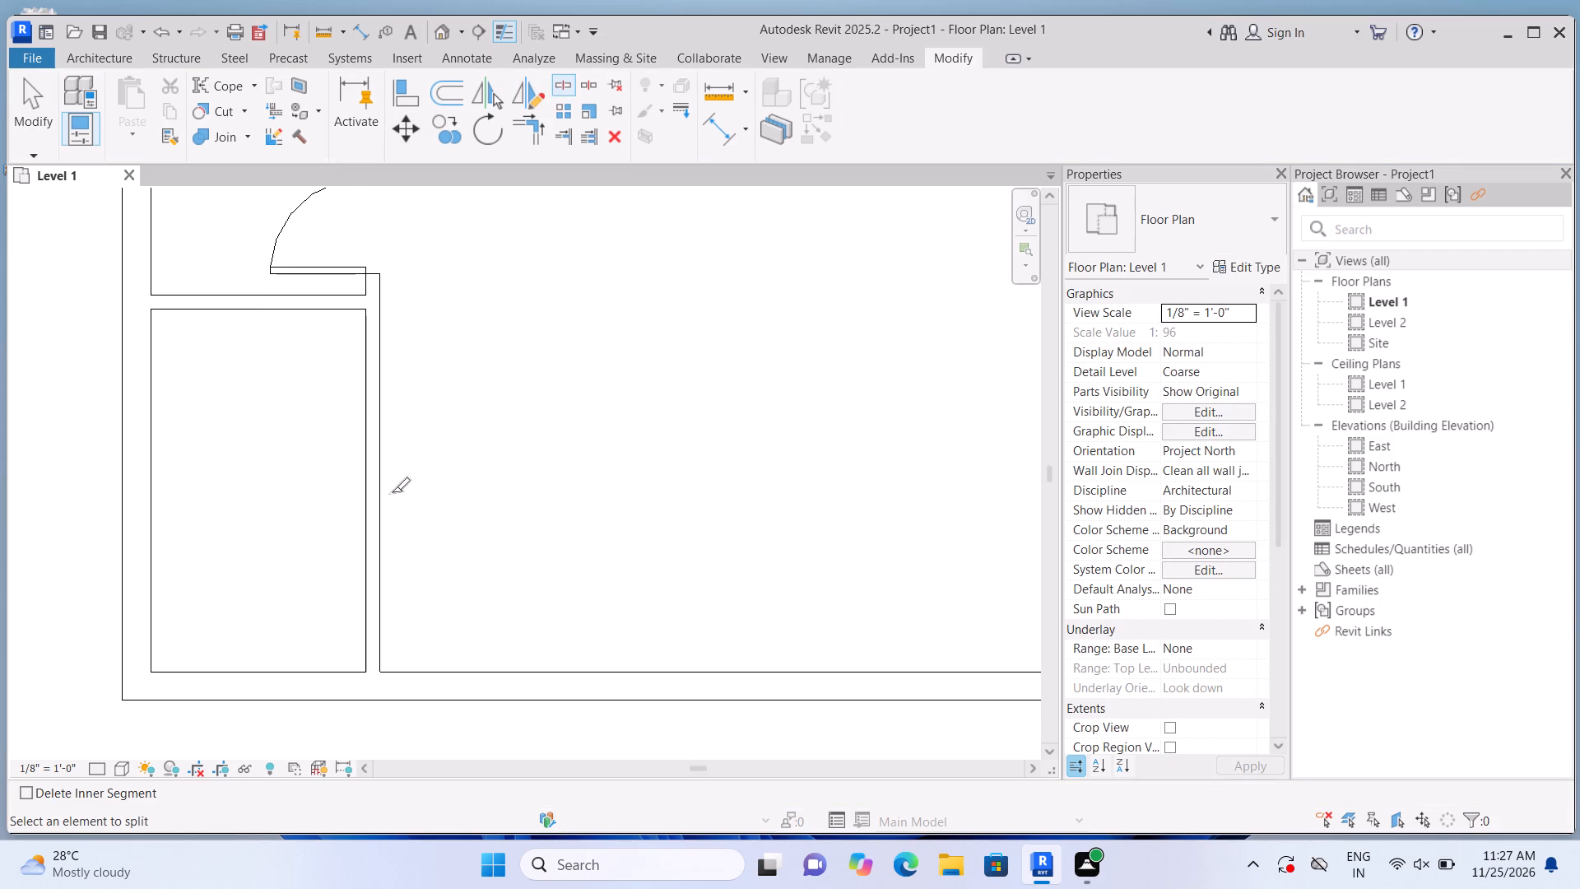
scroll(392, 492, up, 1)
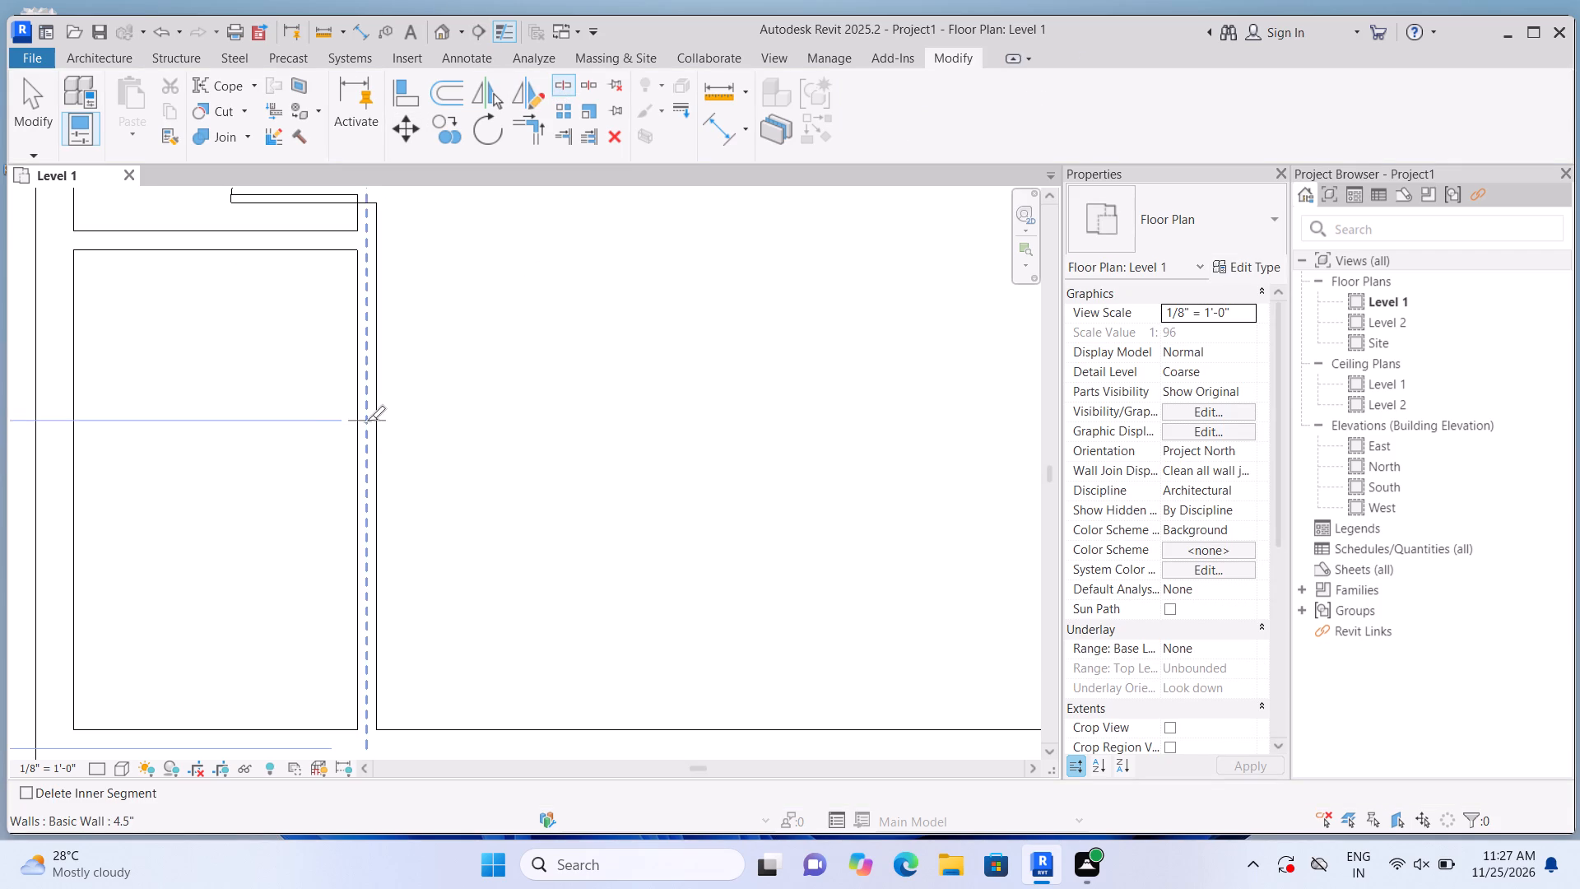
click(367, 421)
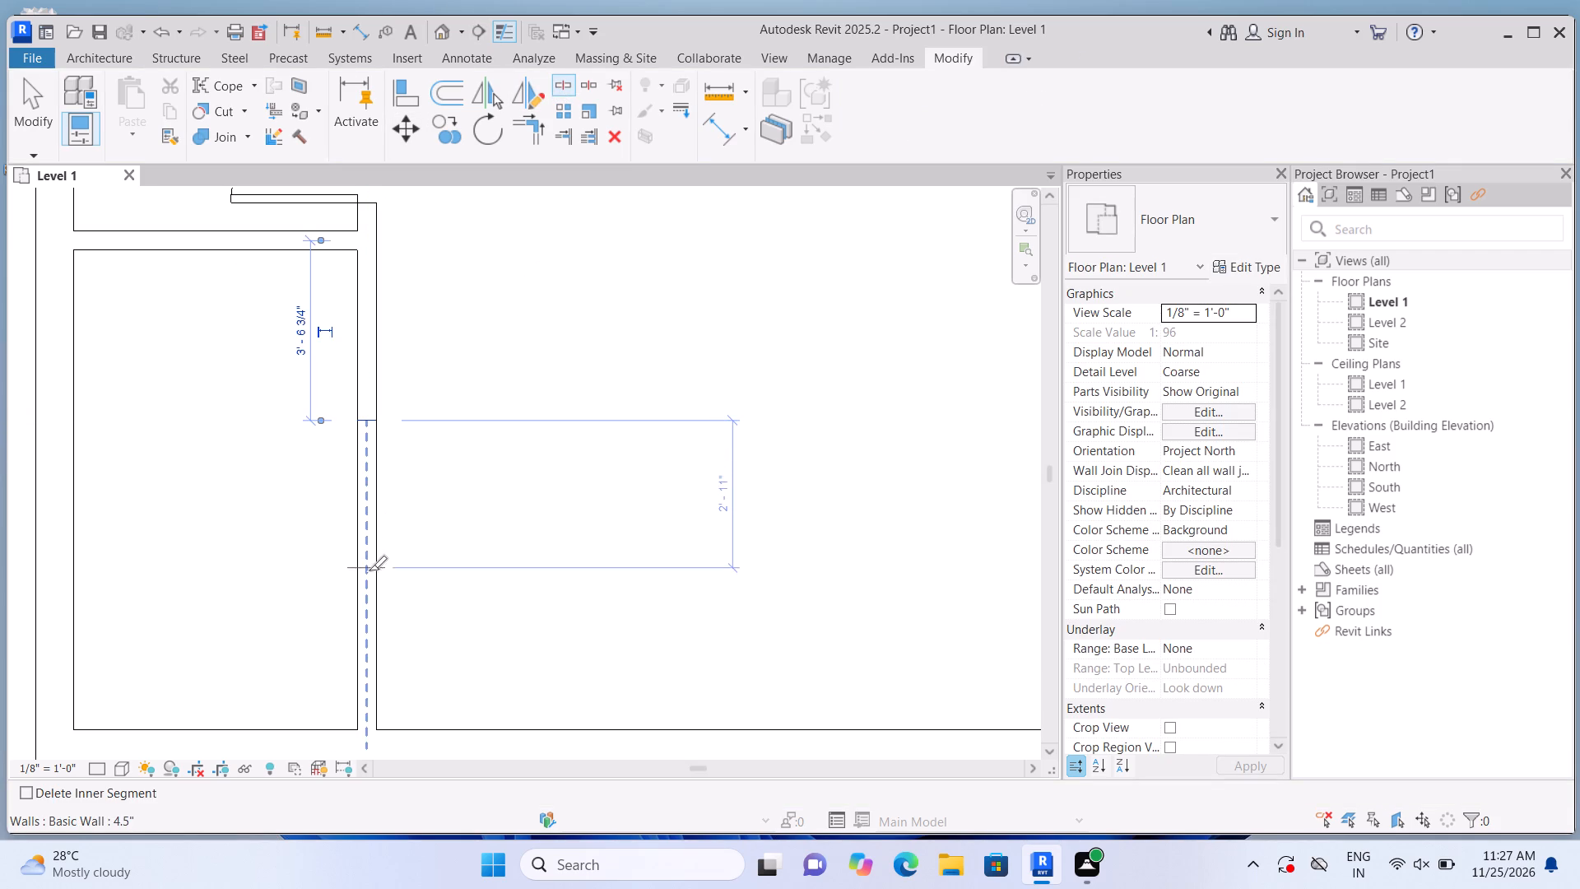
click(368, 581)
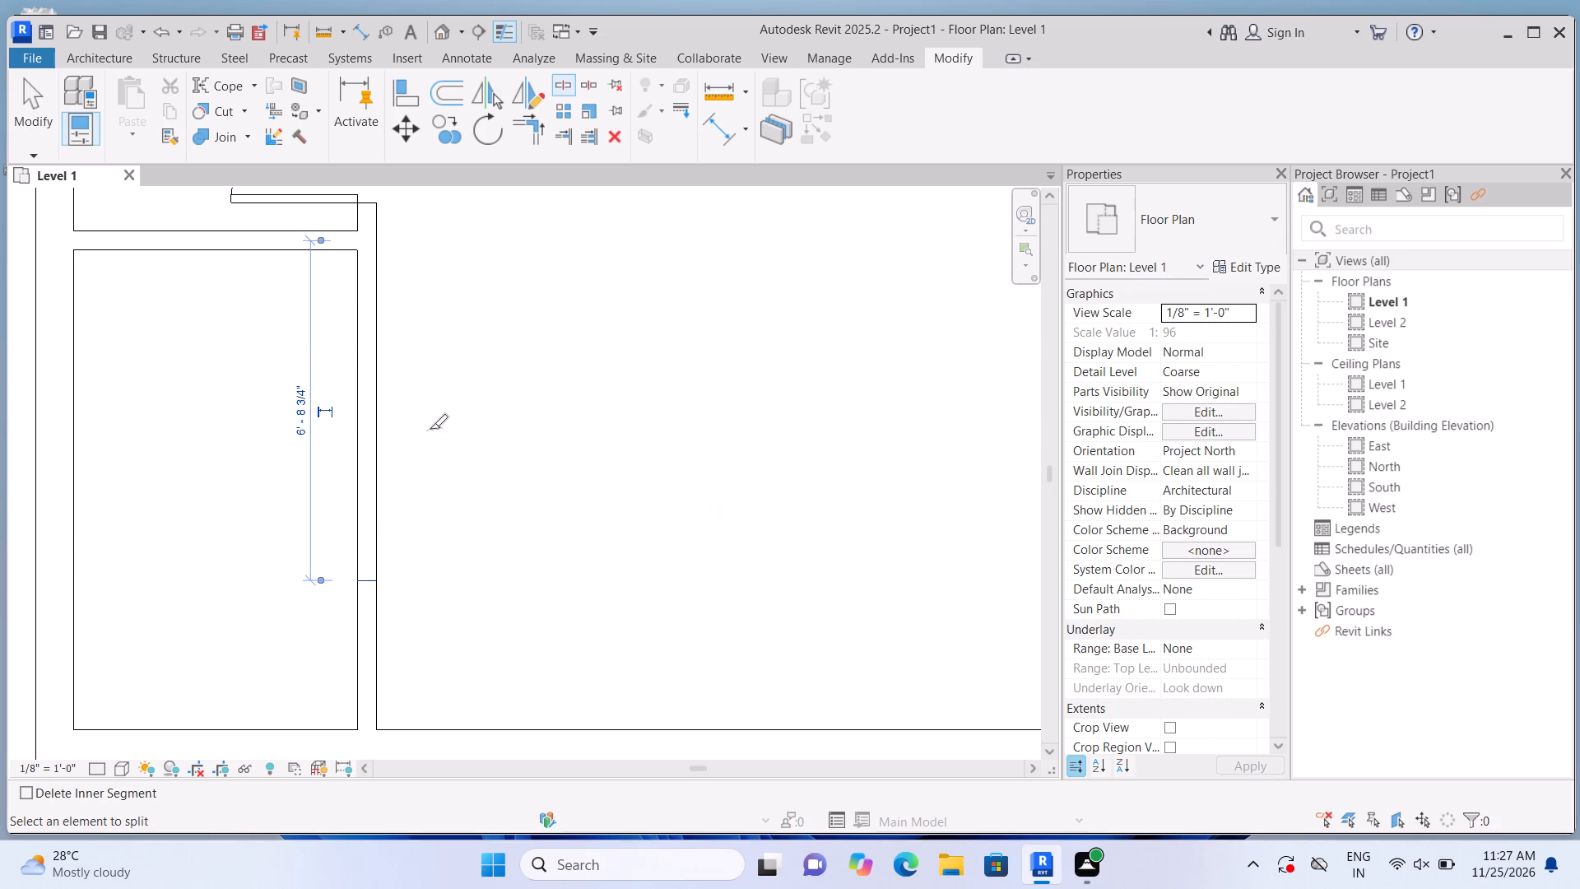
key(Escape)
key(Escape)
click(365, 506)
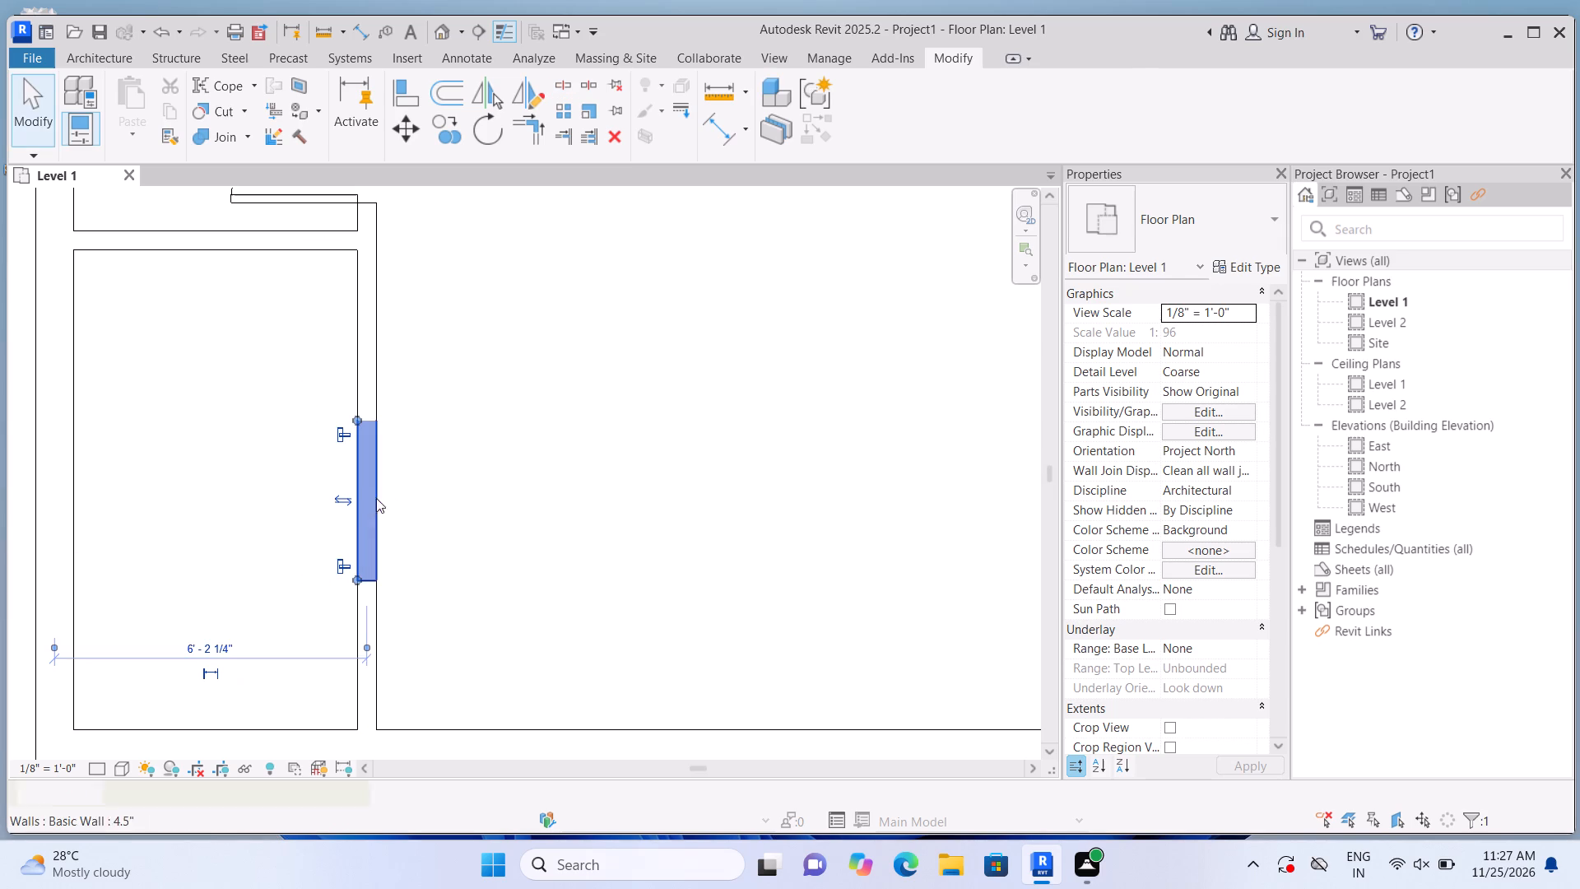
key(Delete)
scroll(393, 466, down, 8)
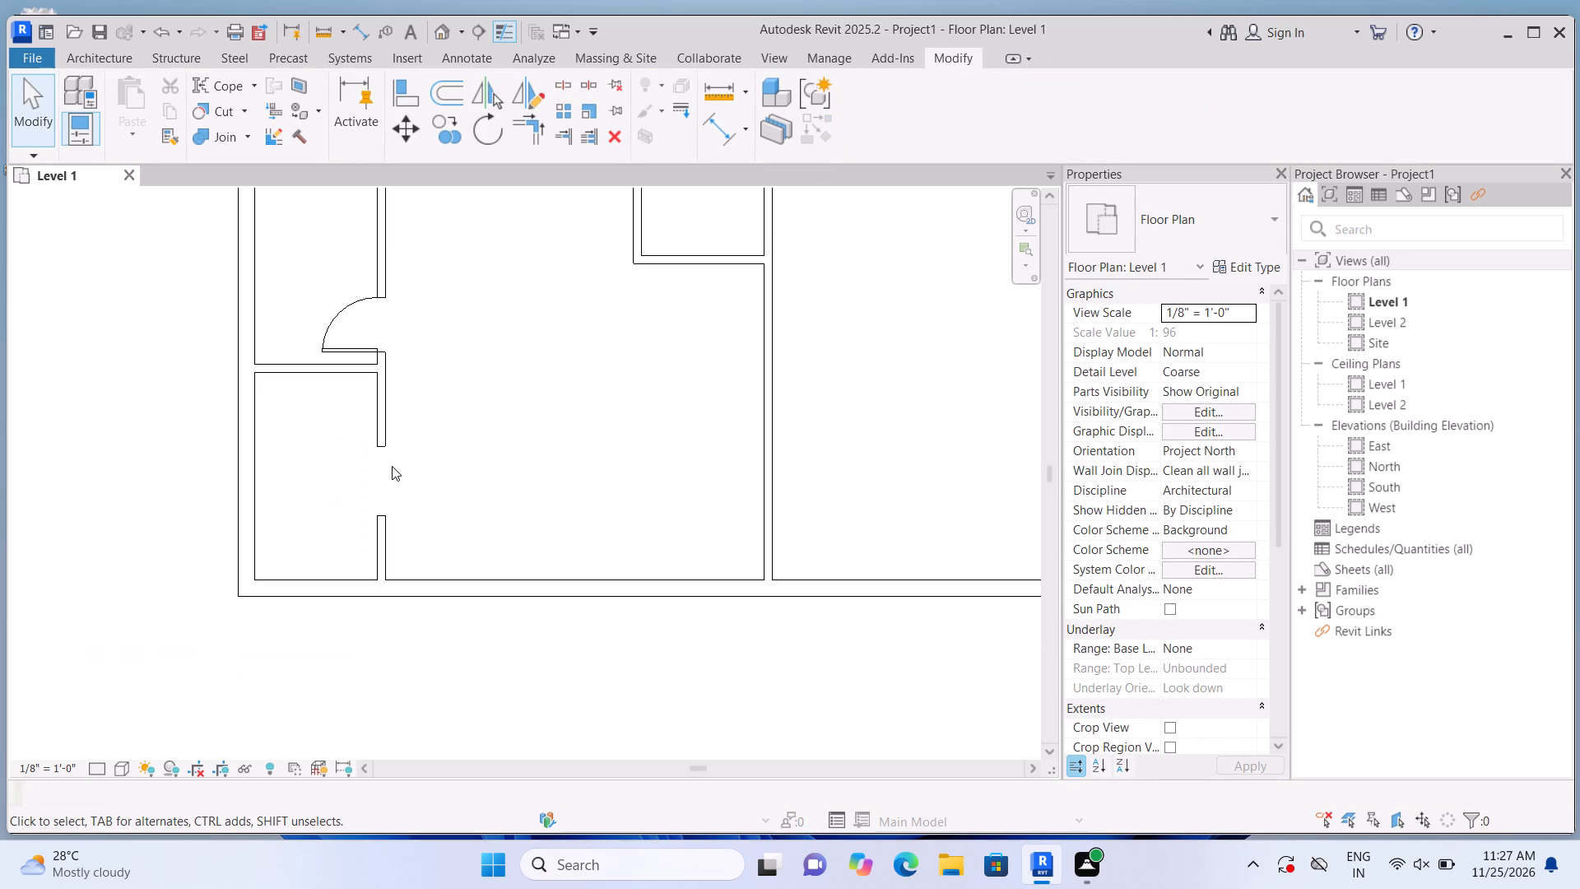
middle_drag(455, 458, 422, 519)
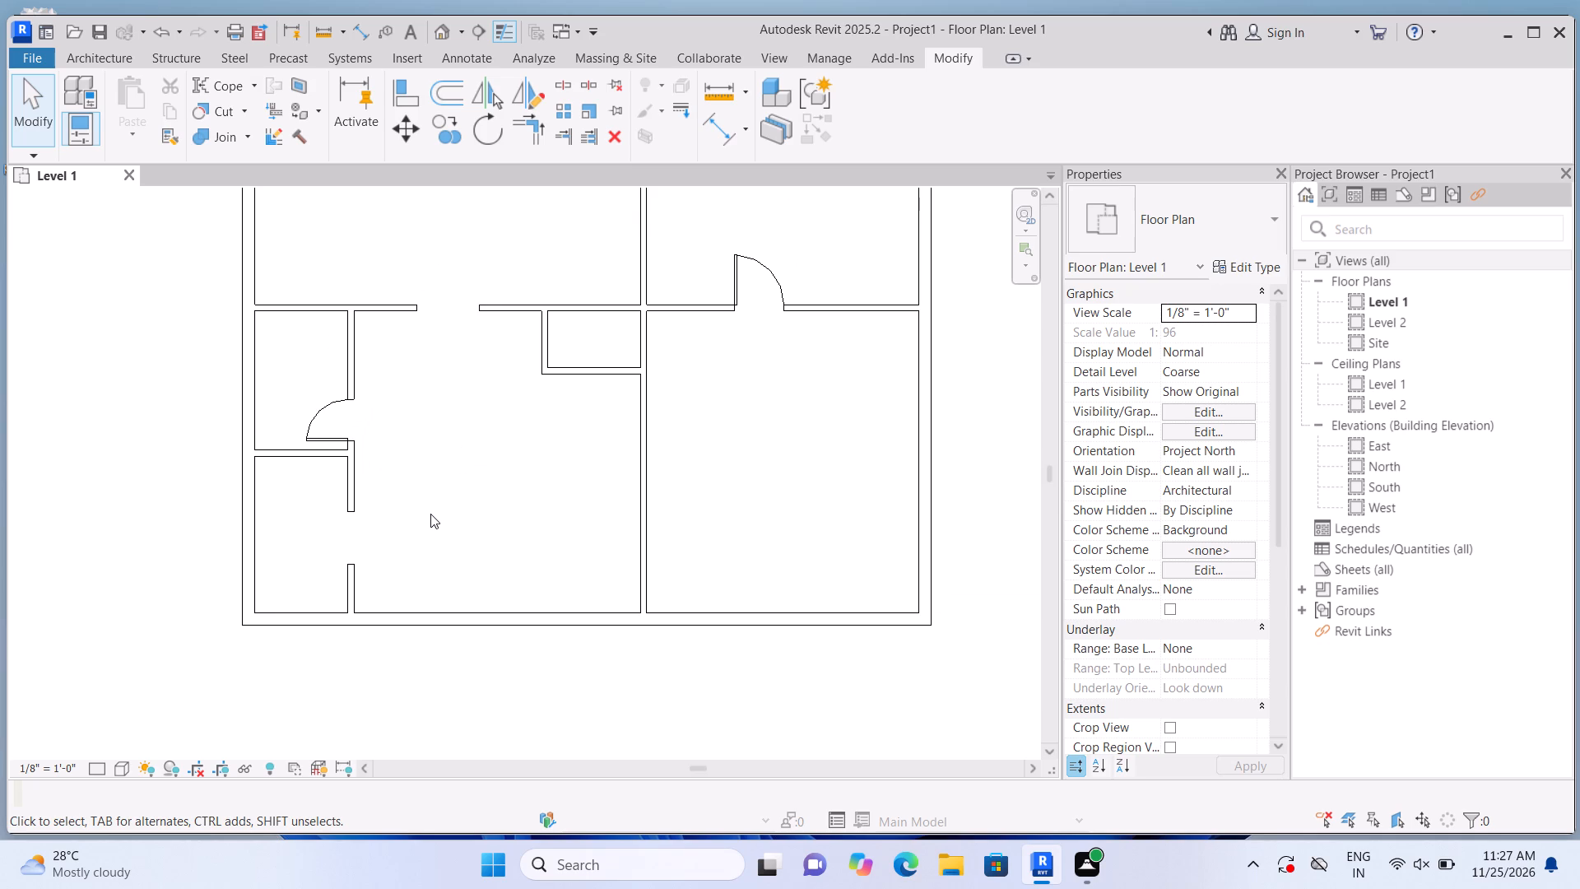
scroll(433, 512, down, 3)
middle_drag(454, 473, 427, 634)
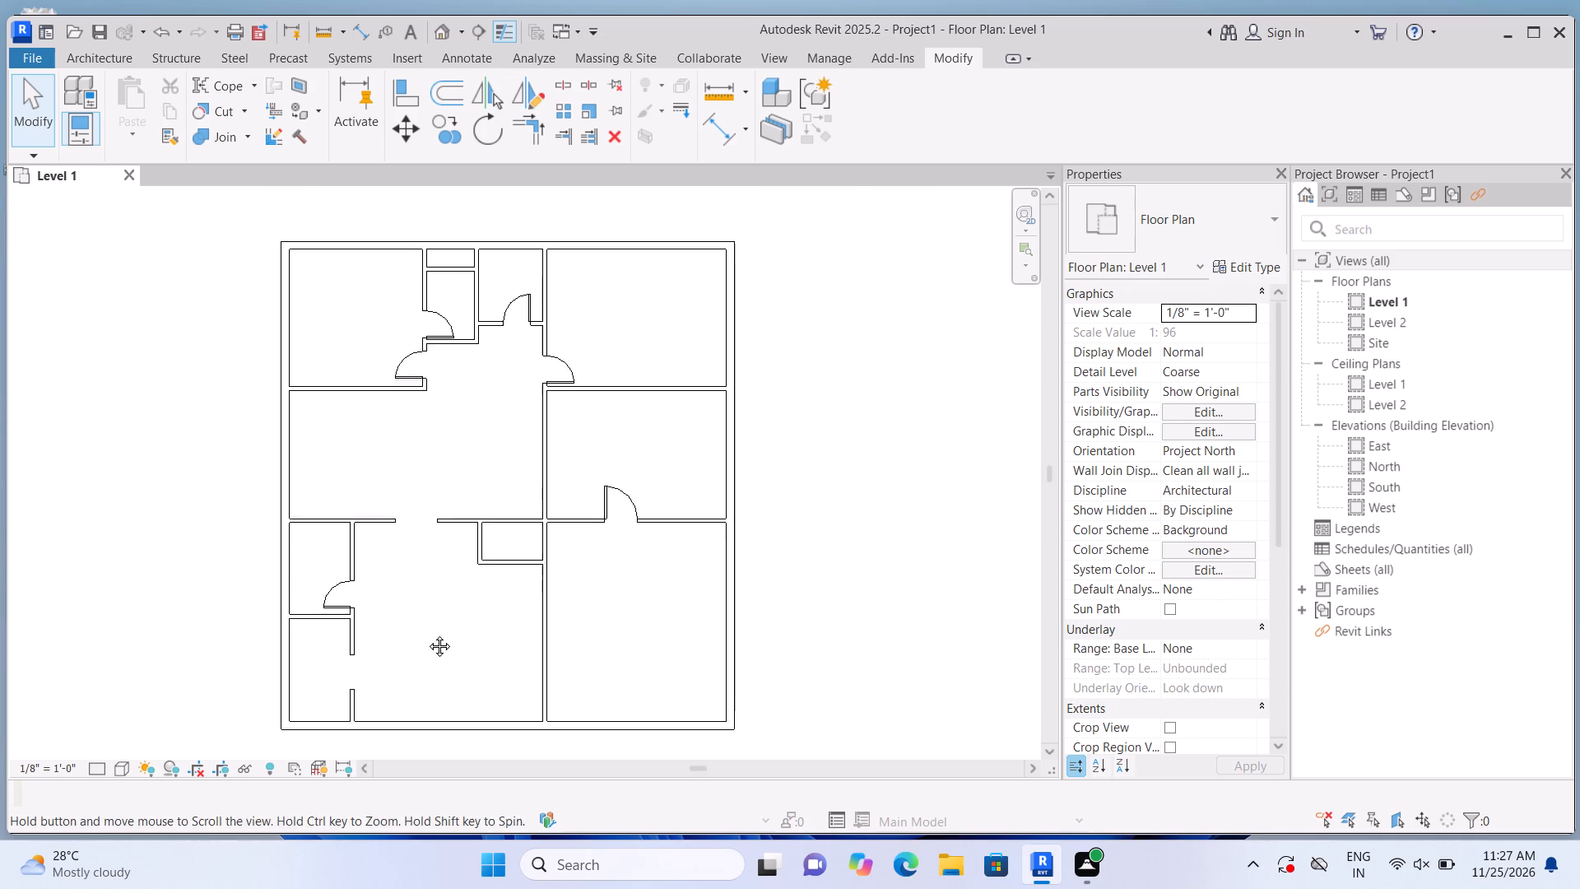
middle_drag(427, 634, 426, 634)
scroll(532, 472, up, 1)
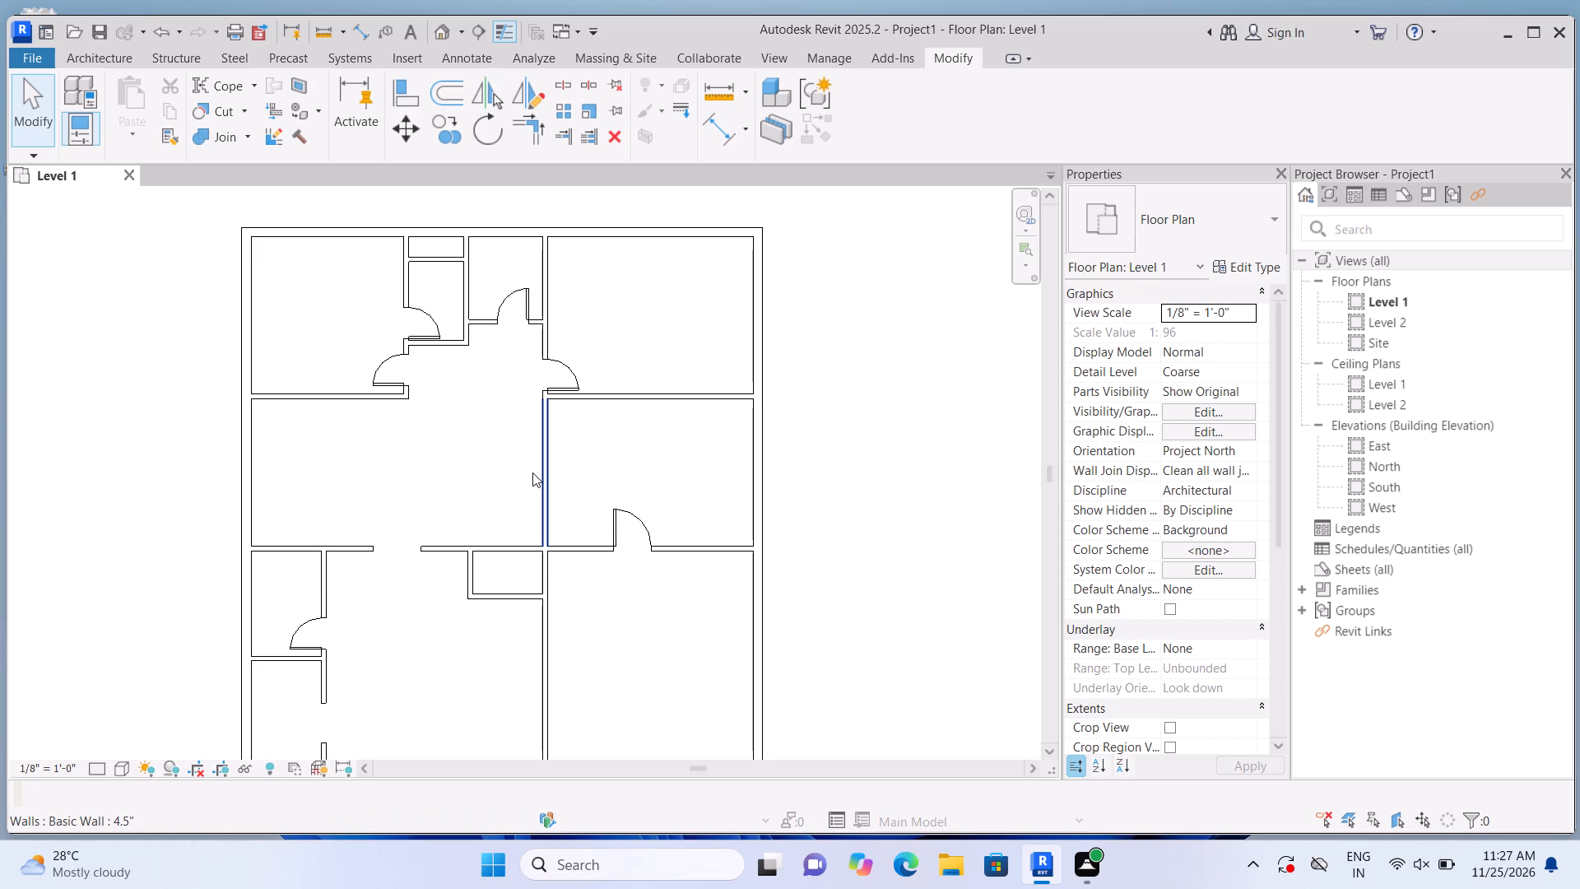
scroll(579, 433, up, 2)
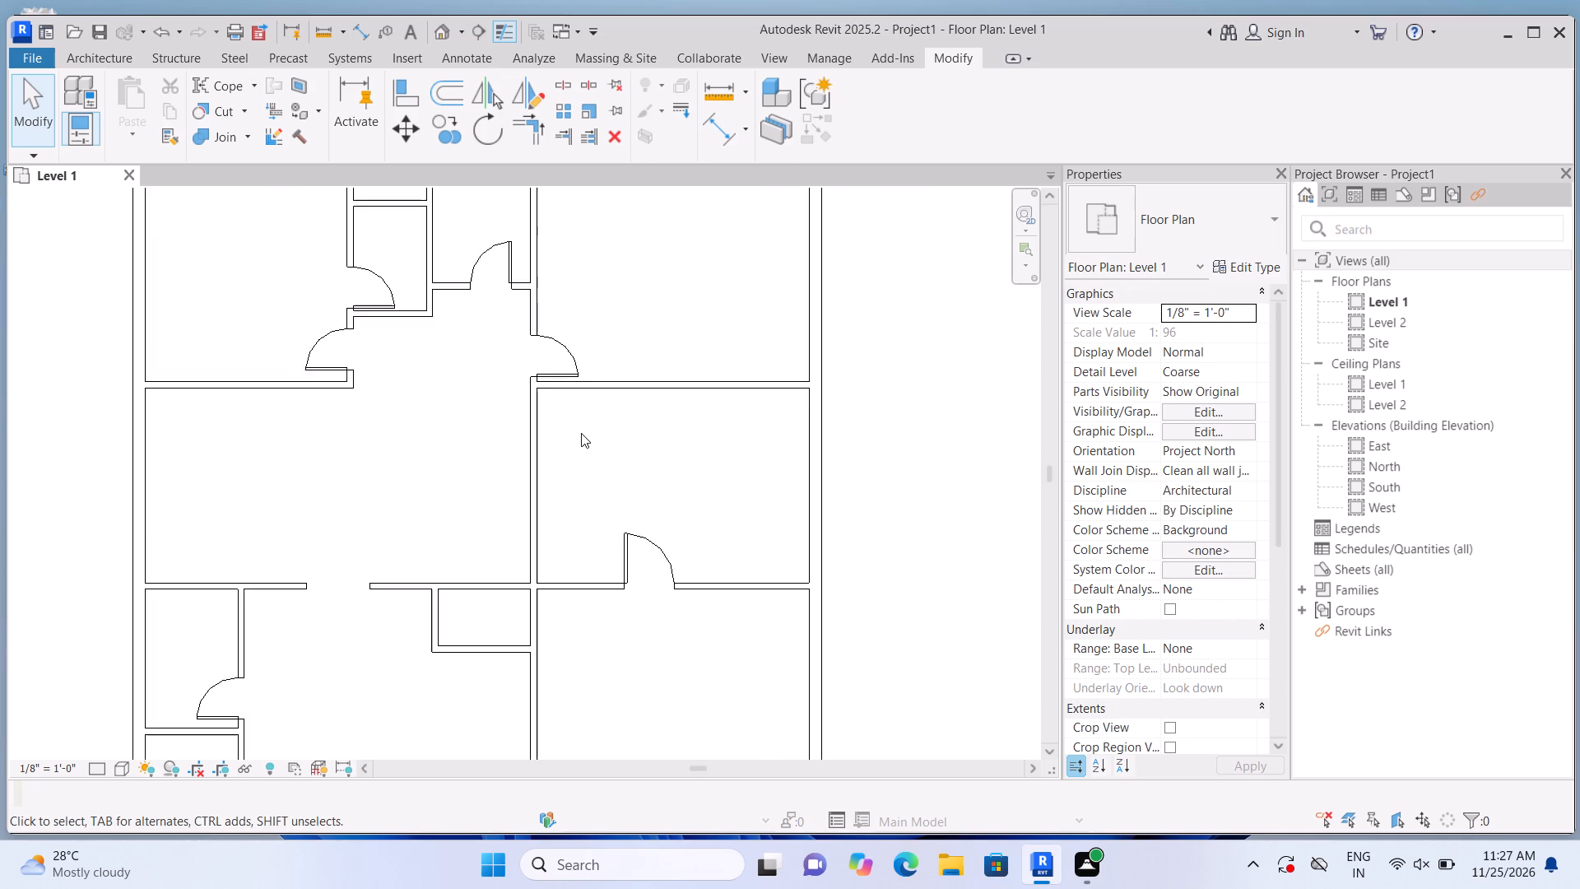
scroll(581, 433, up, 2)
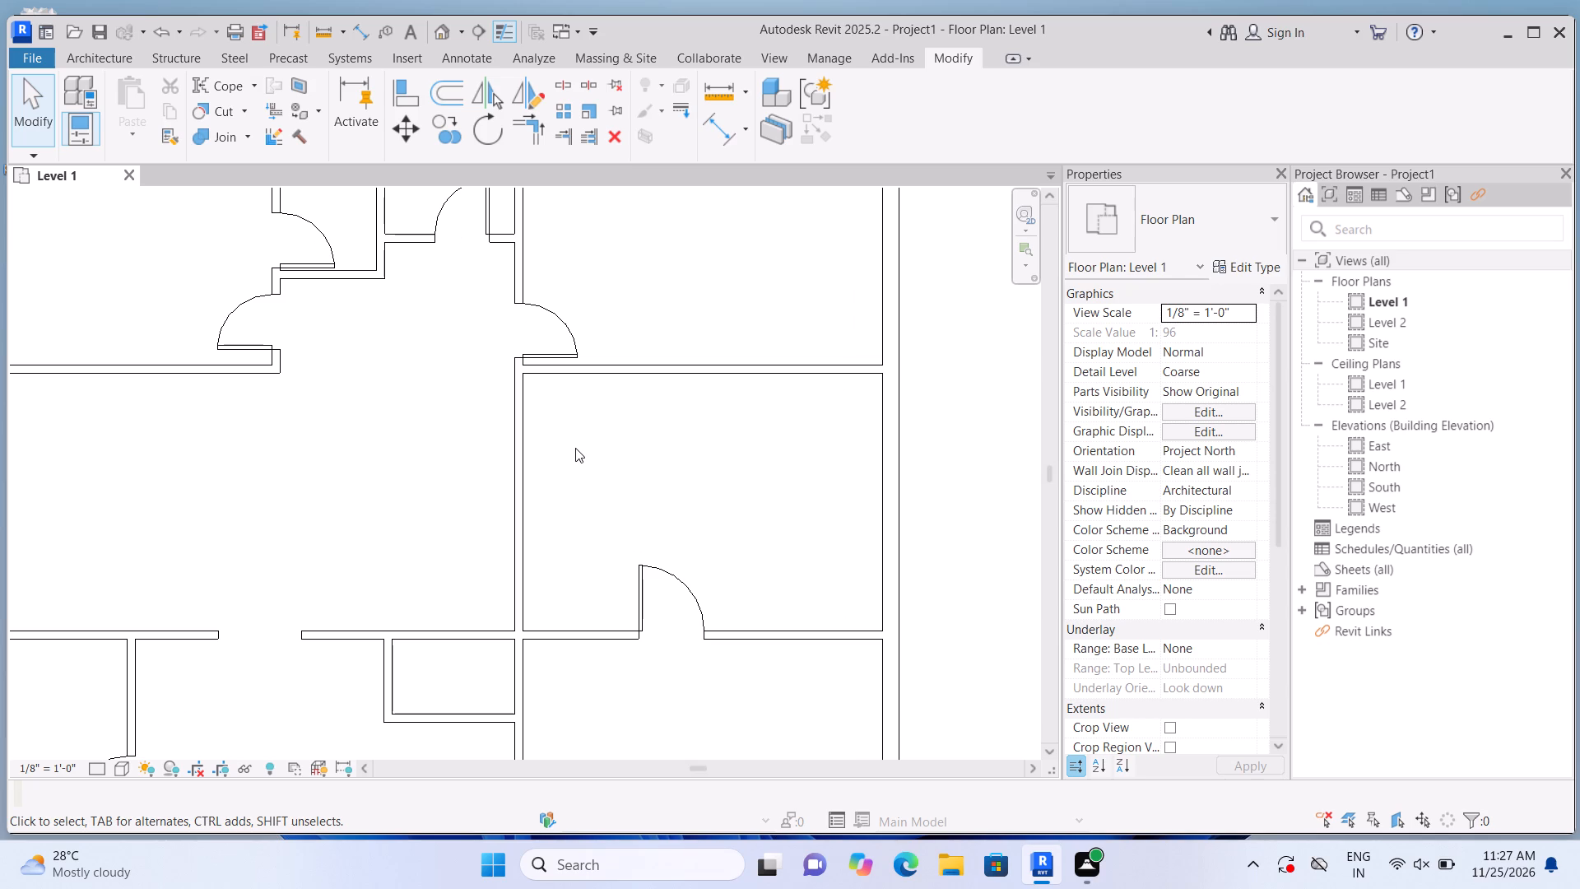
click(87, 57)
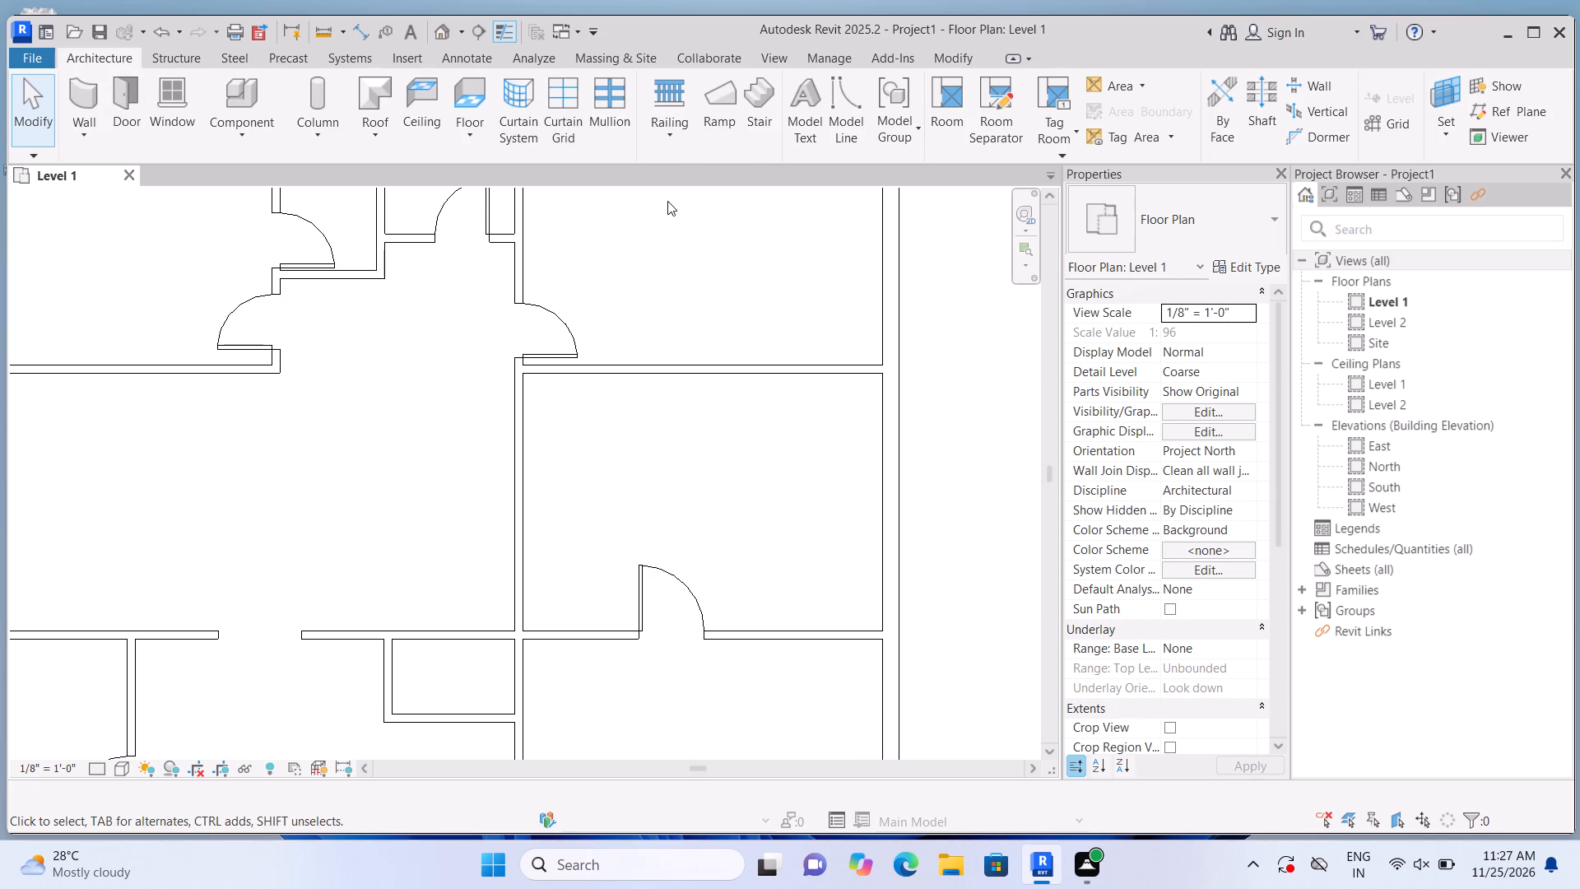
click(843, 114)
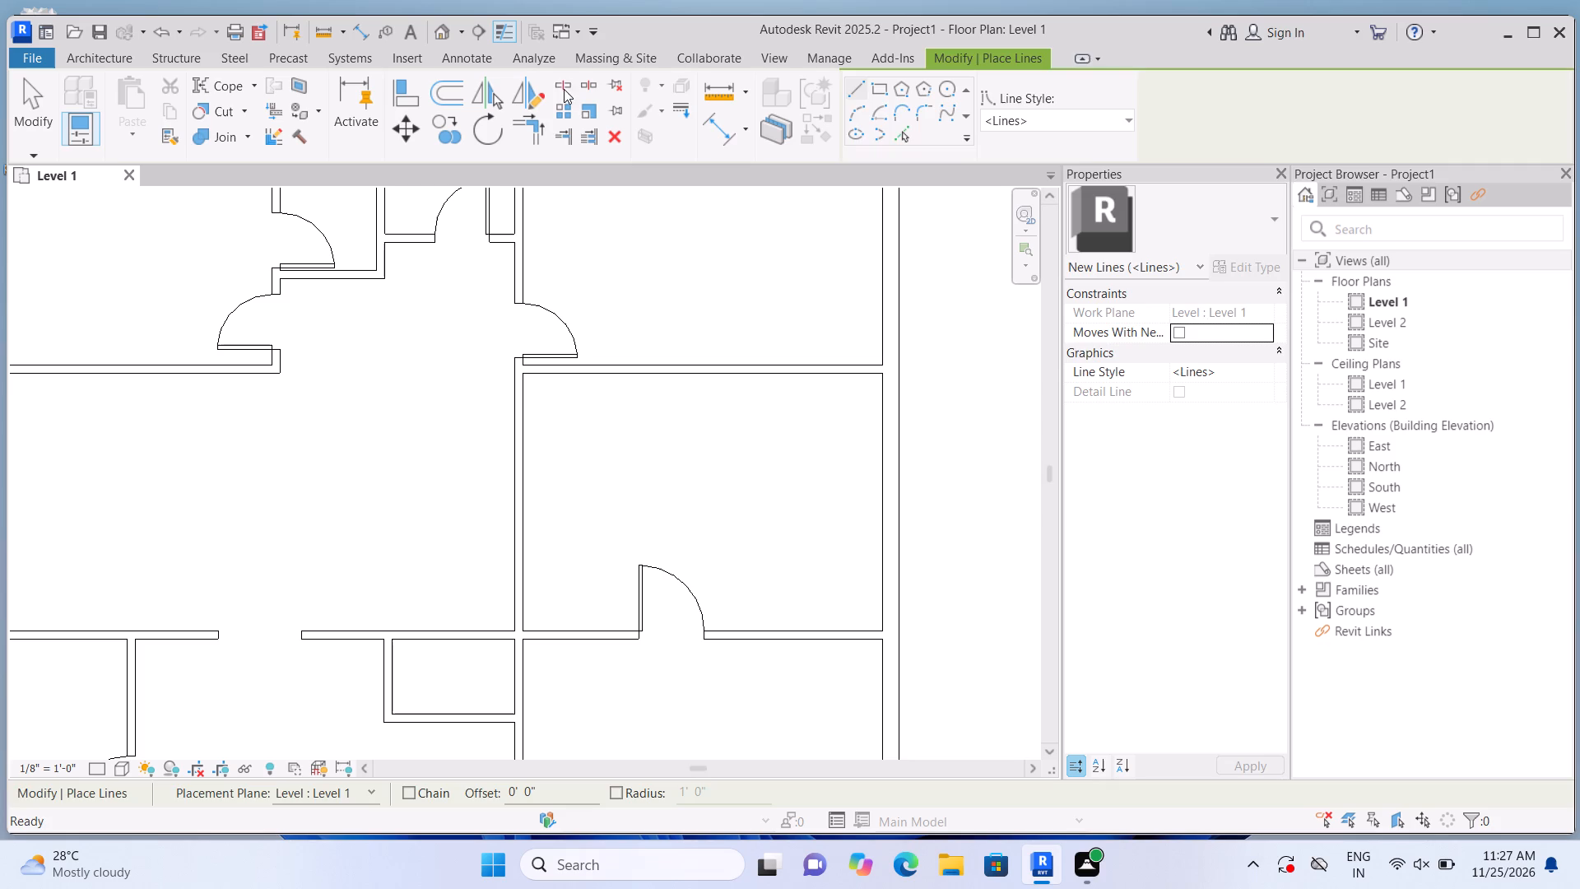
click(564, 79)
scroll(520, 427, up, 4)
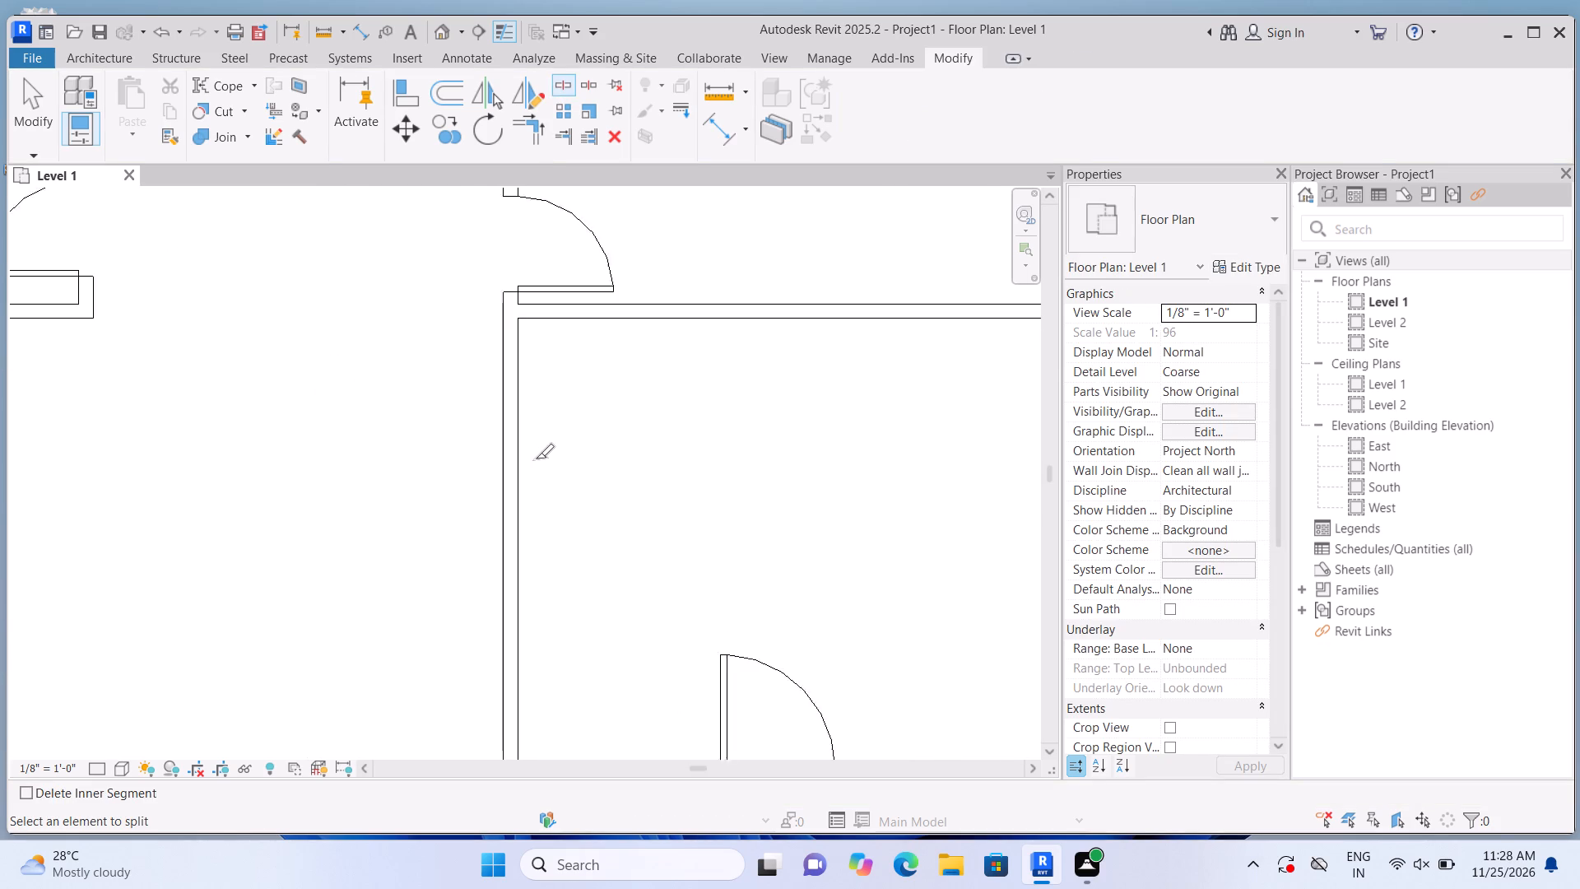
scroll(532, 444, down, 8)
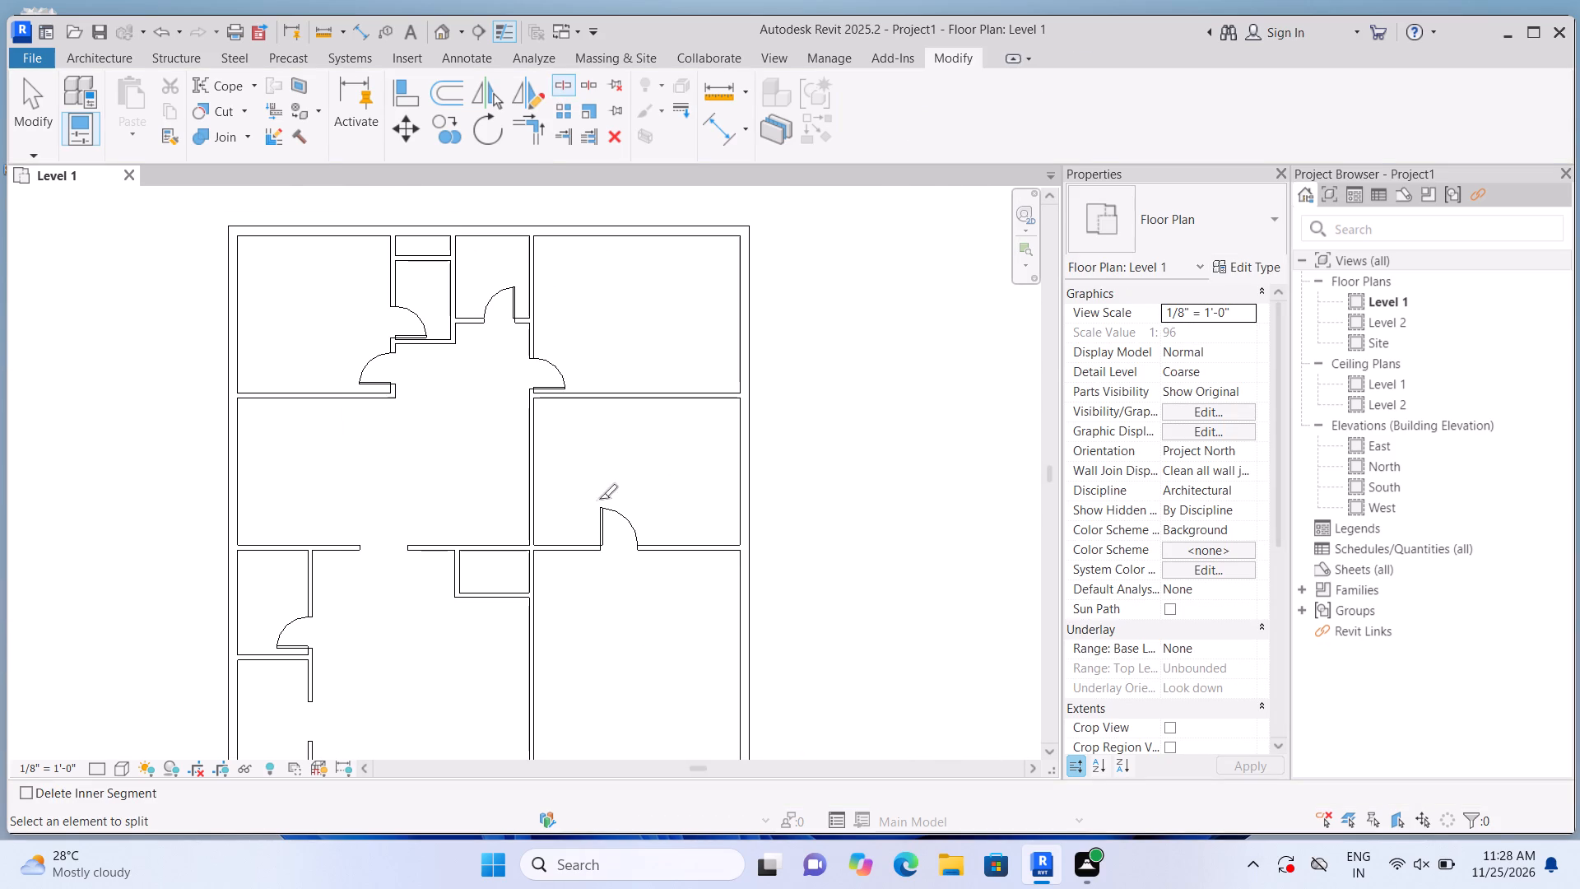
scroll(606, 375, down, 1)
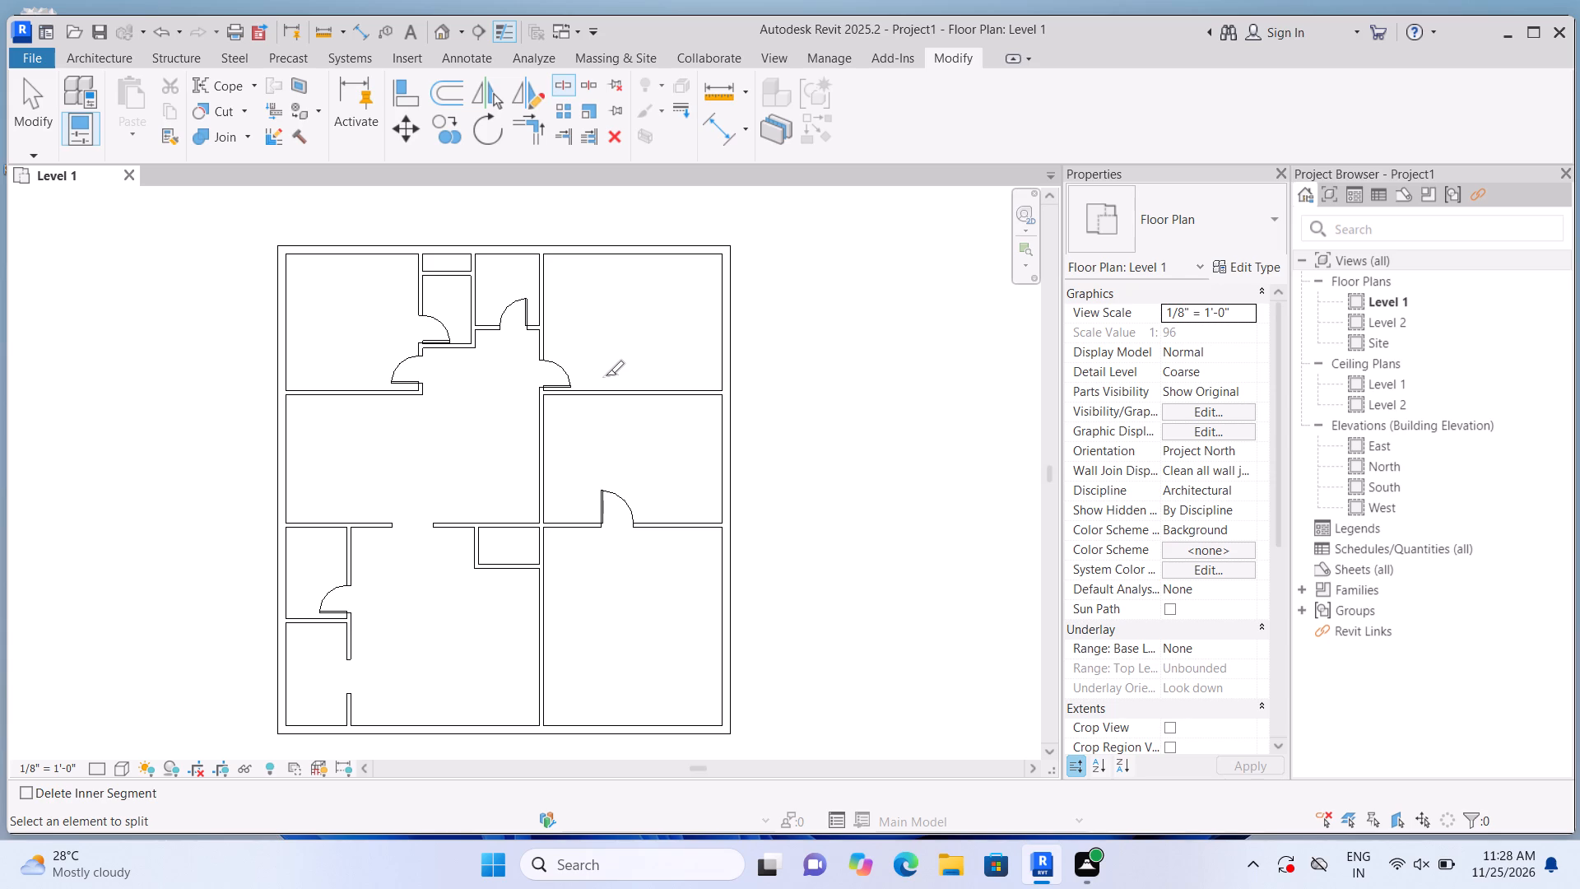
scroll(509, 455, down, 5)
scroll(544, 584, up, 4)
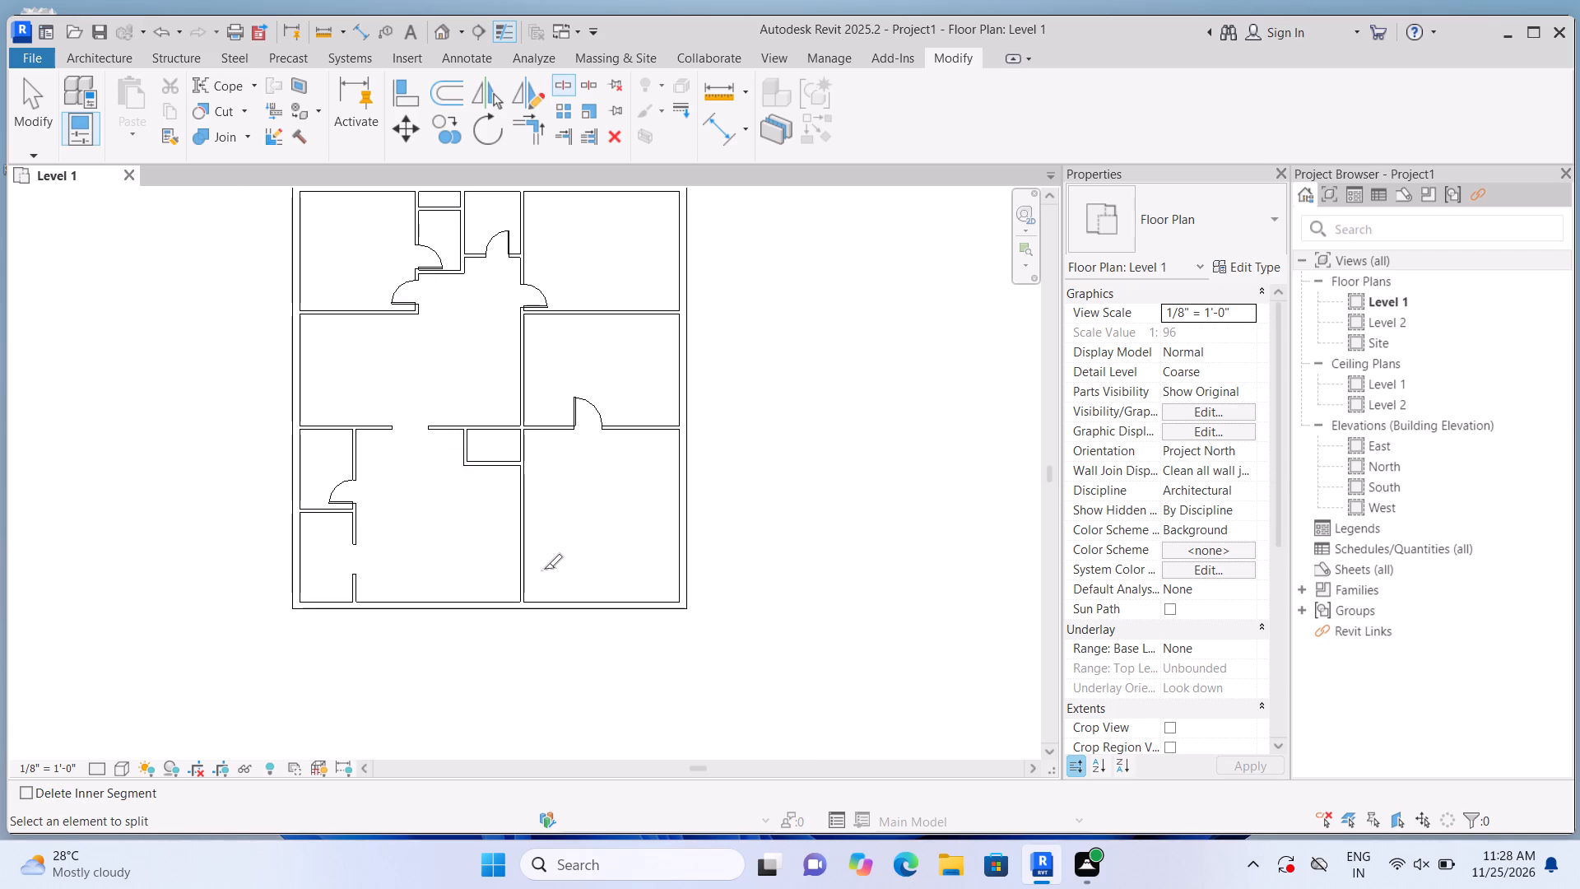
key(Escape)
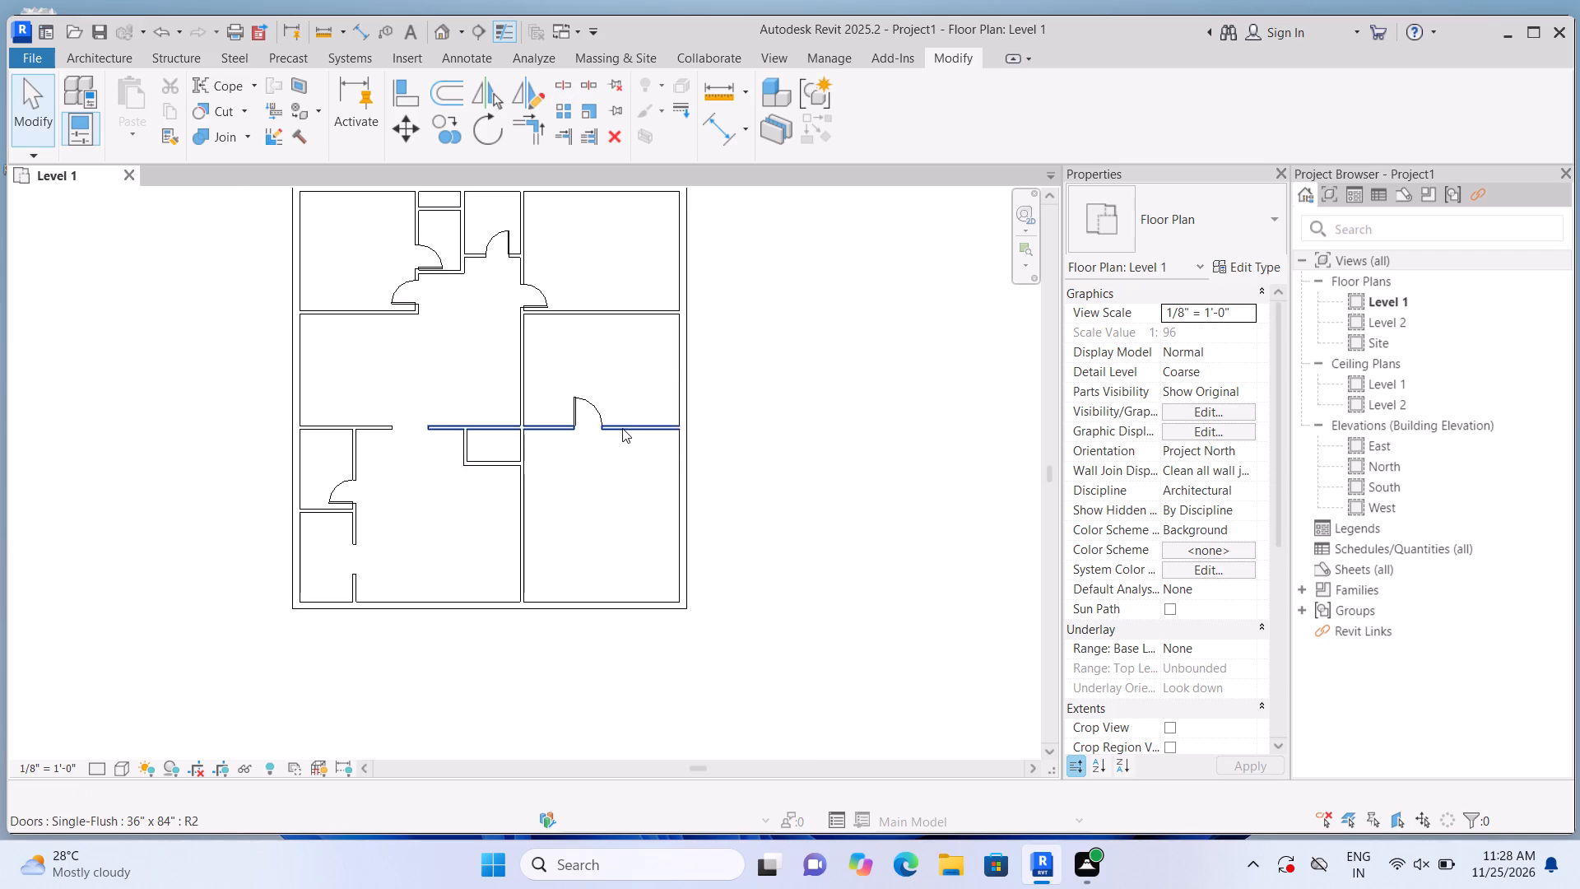
Delete the horizontal wall between the middle-right and bottom-right rooms, including its door and its stretch above the small enclosure.
click(623, 426)
key(Delete)
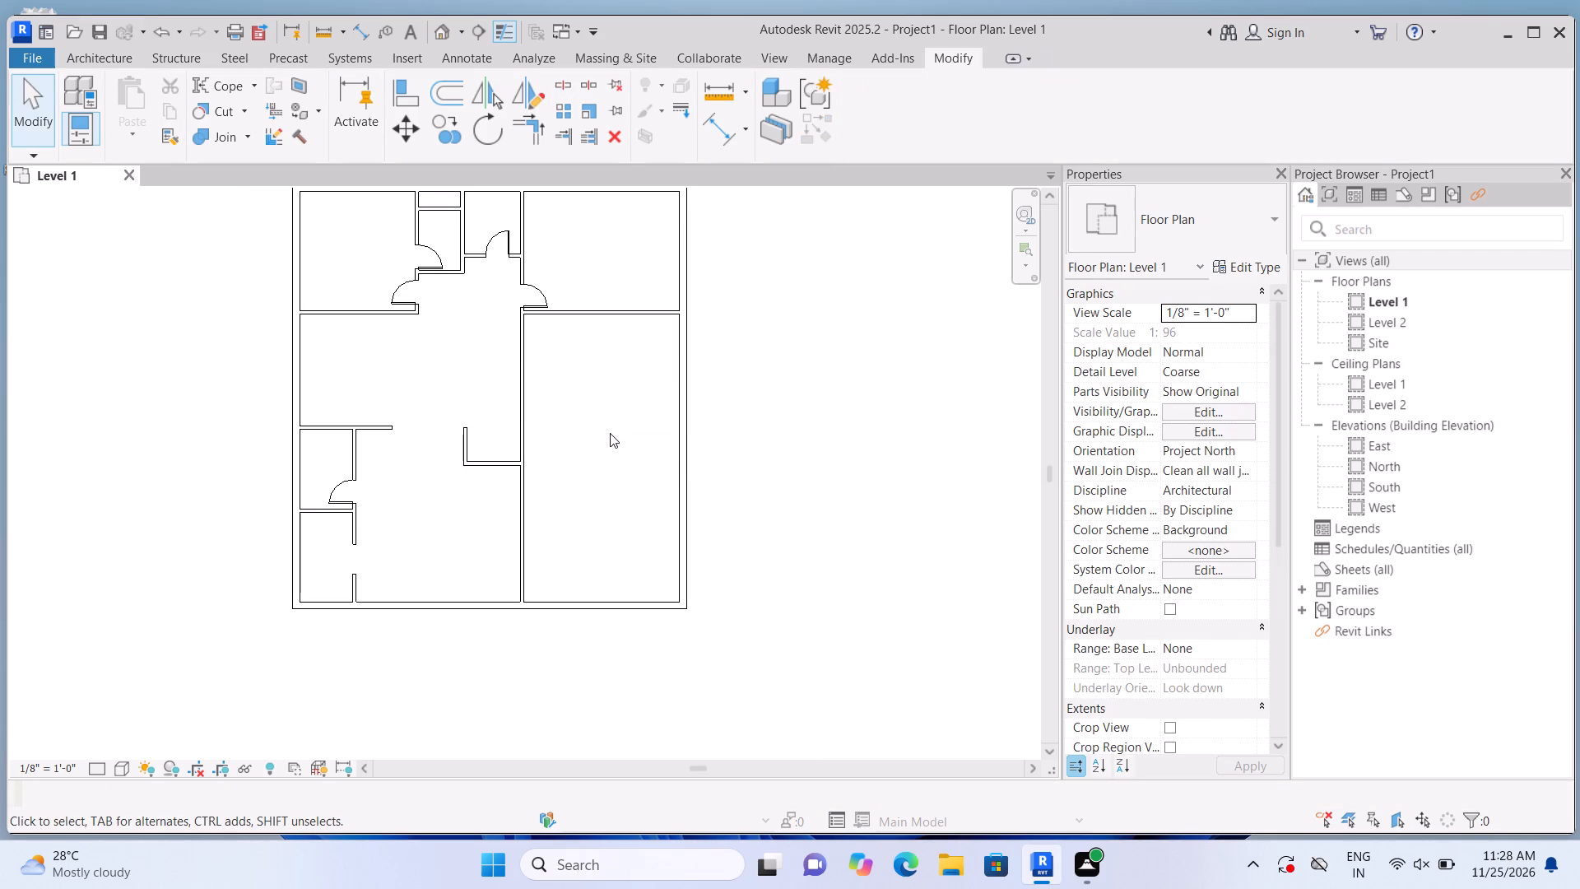
Draw a horizontal 4.5" wall across the large right room to the exterior wall, roughly in line with the wall between the bottom-left small rooms.
click(111, 53)
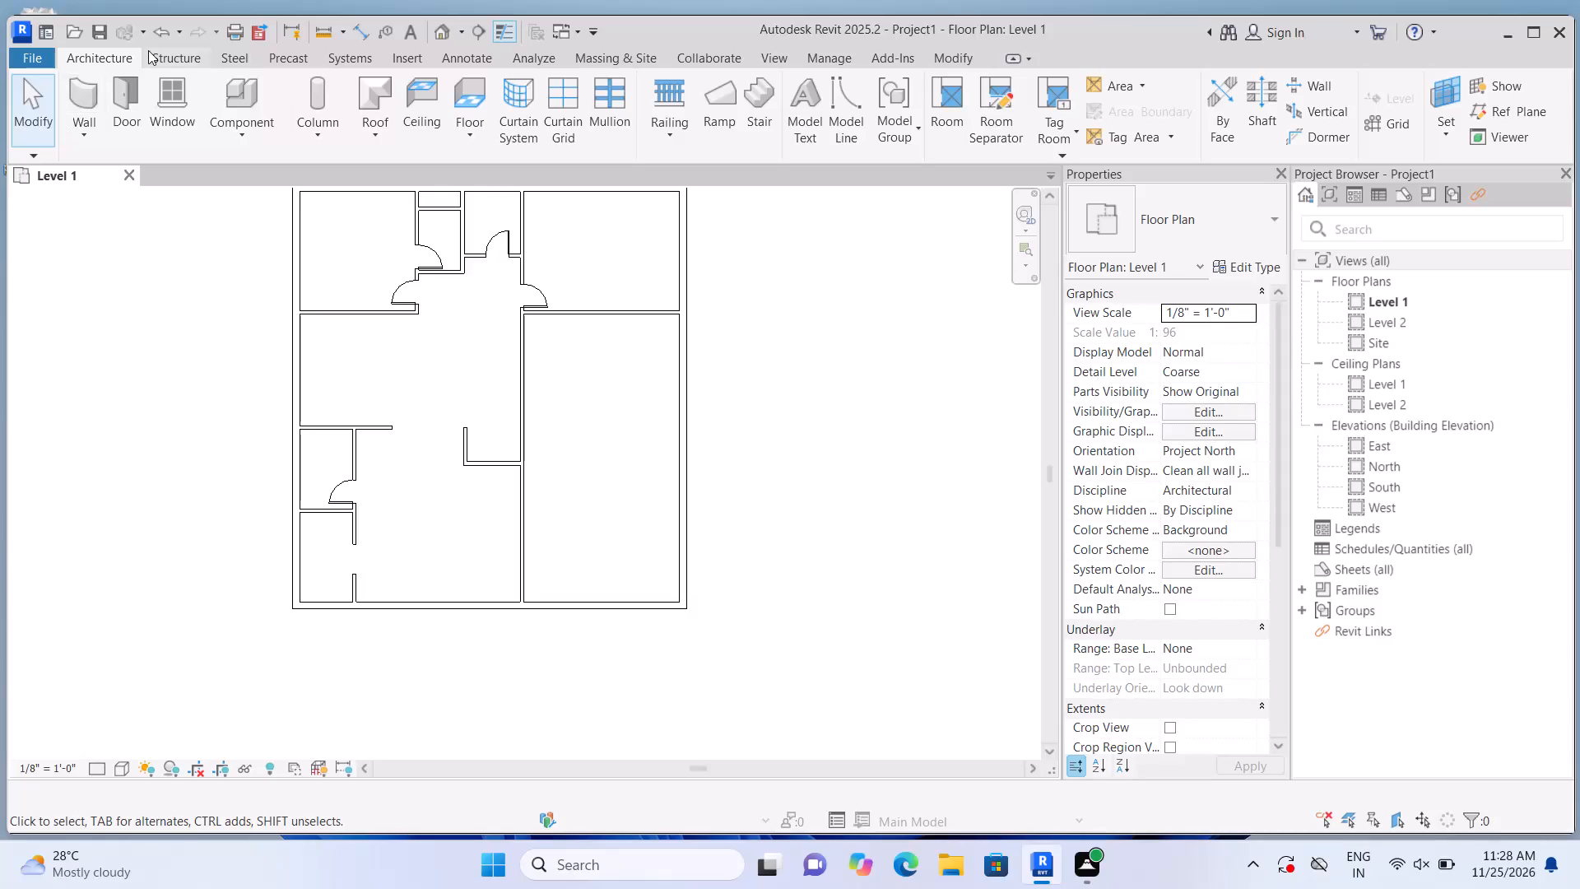
click(95, 90)
scroll(488, 498, up, 5)
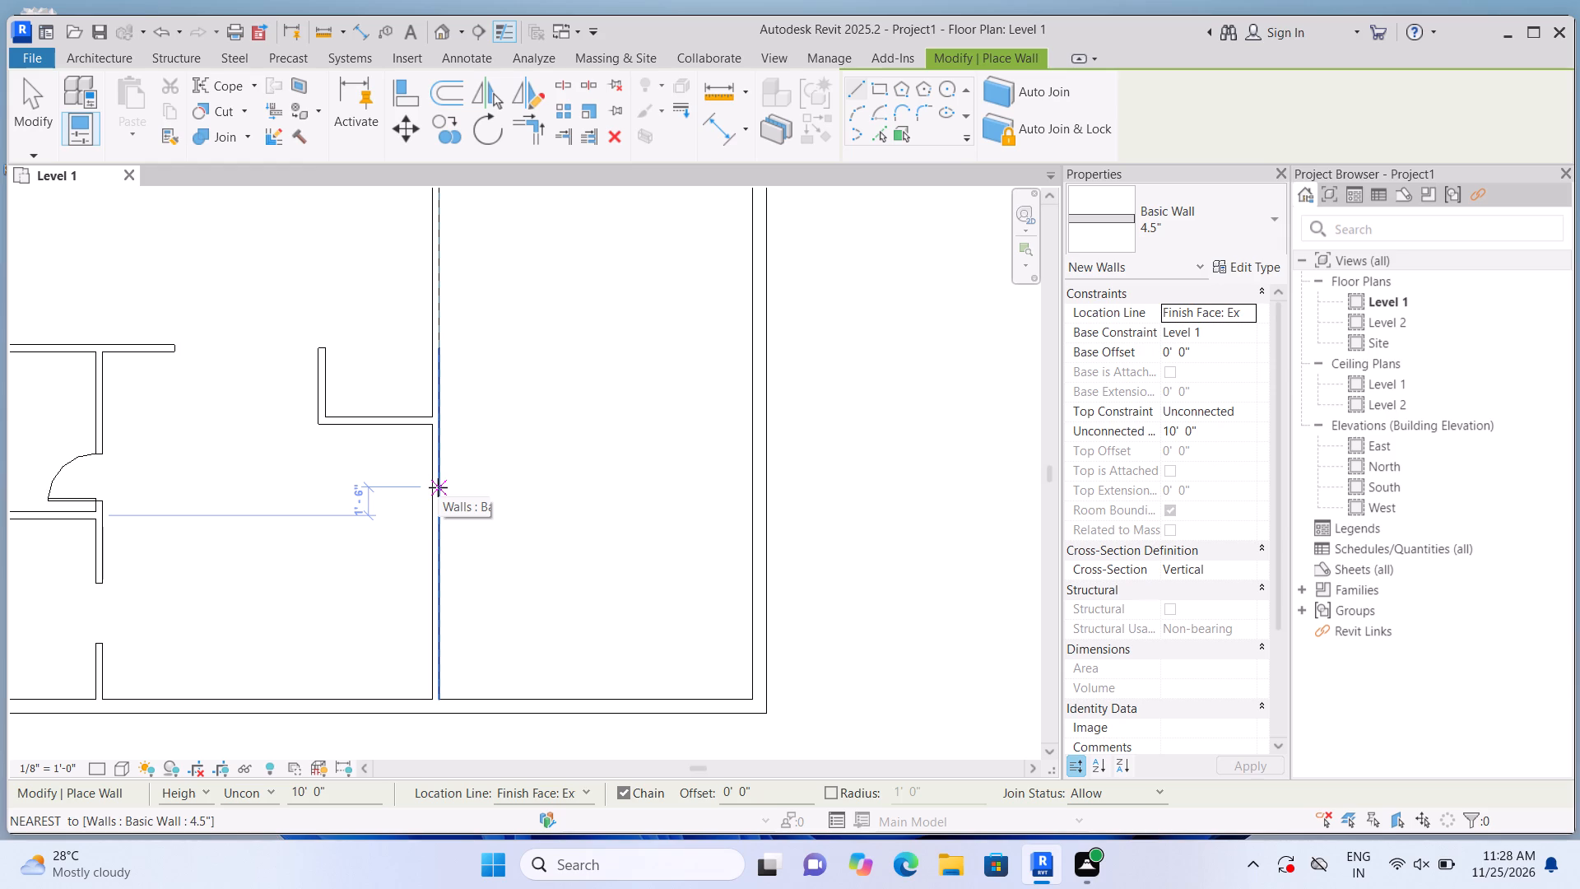
click(444, 530)
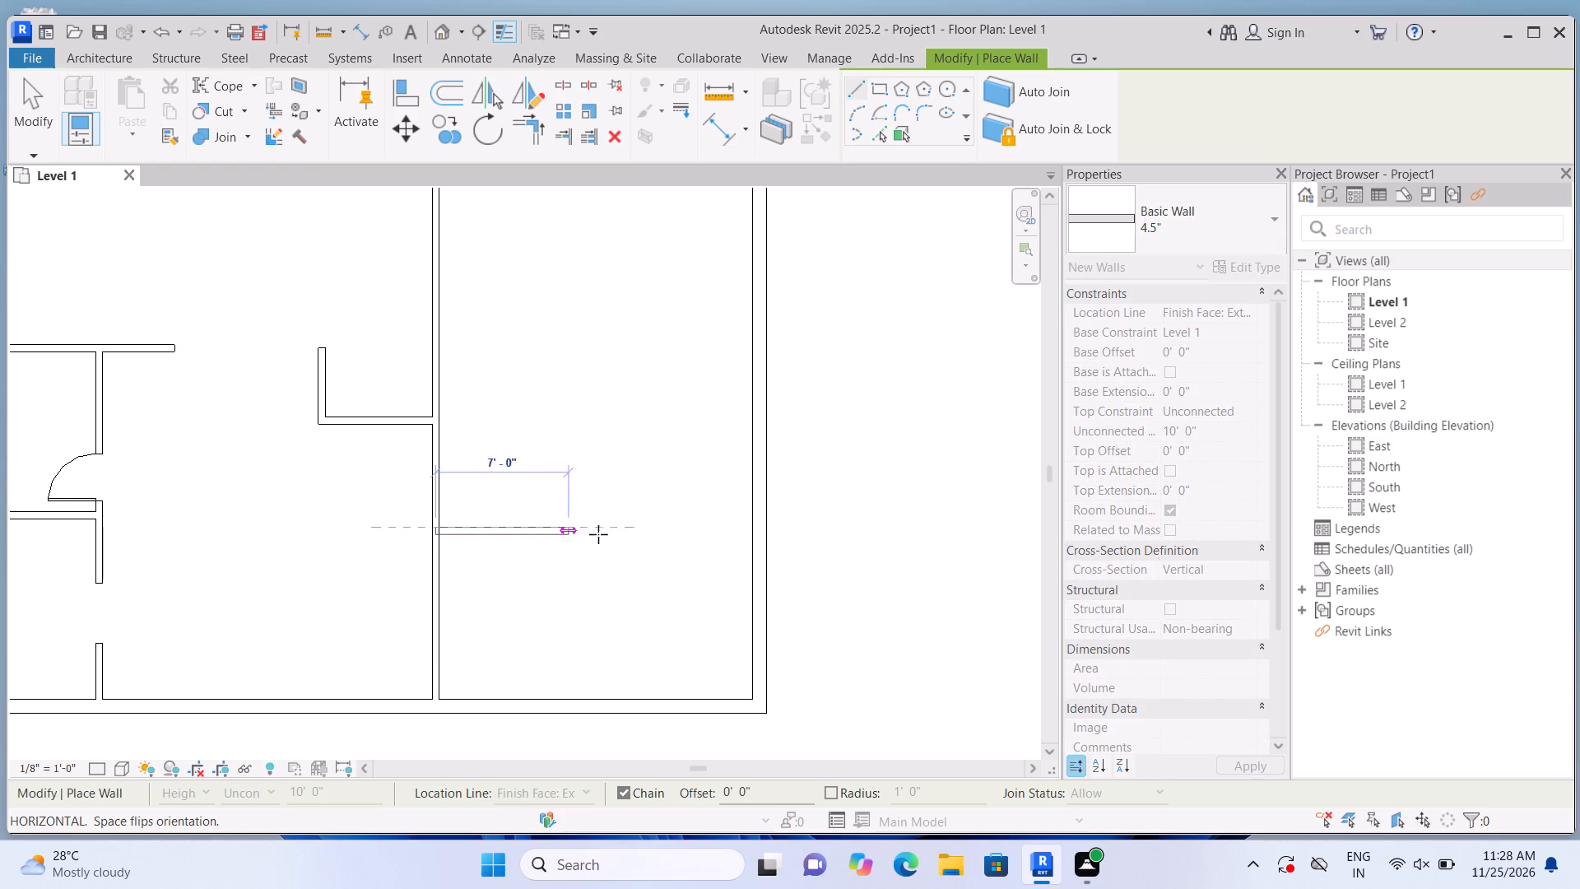
click(762, 535)
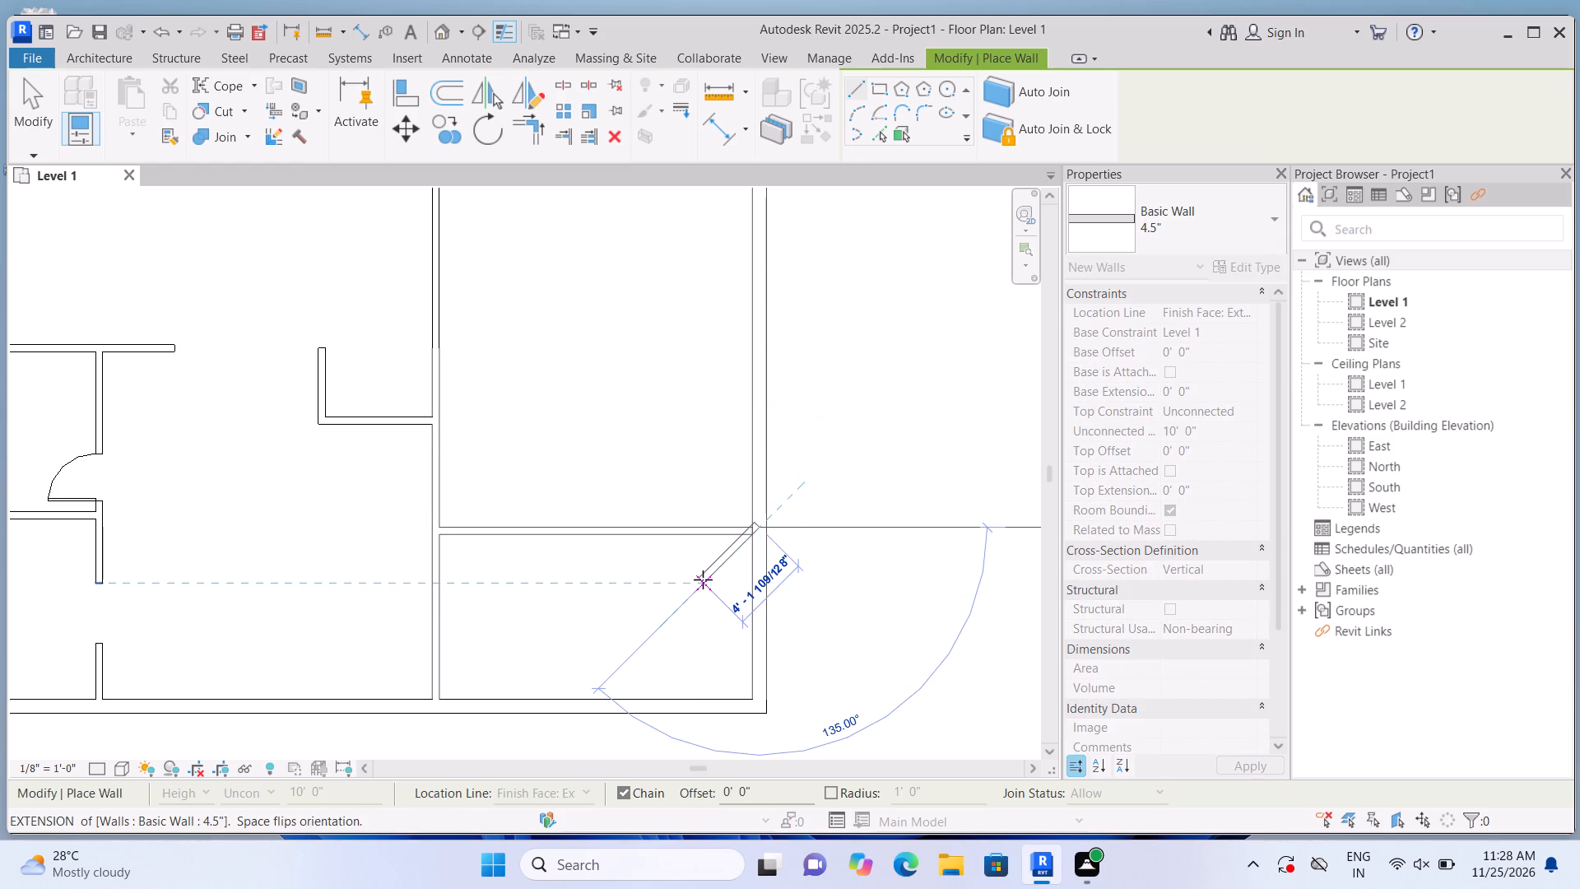
key(Escape)
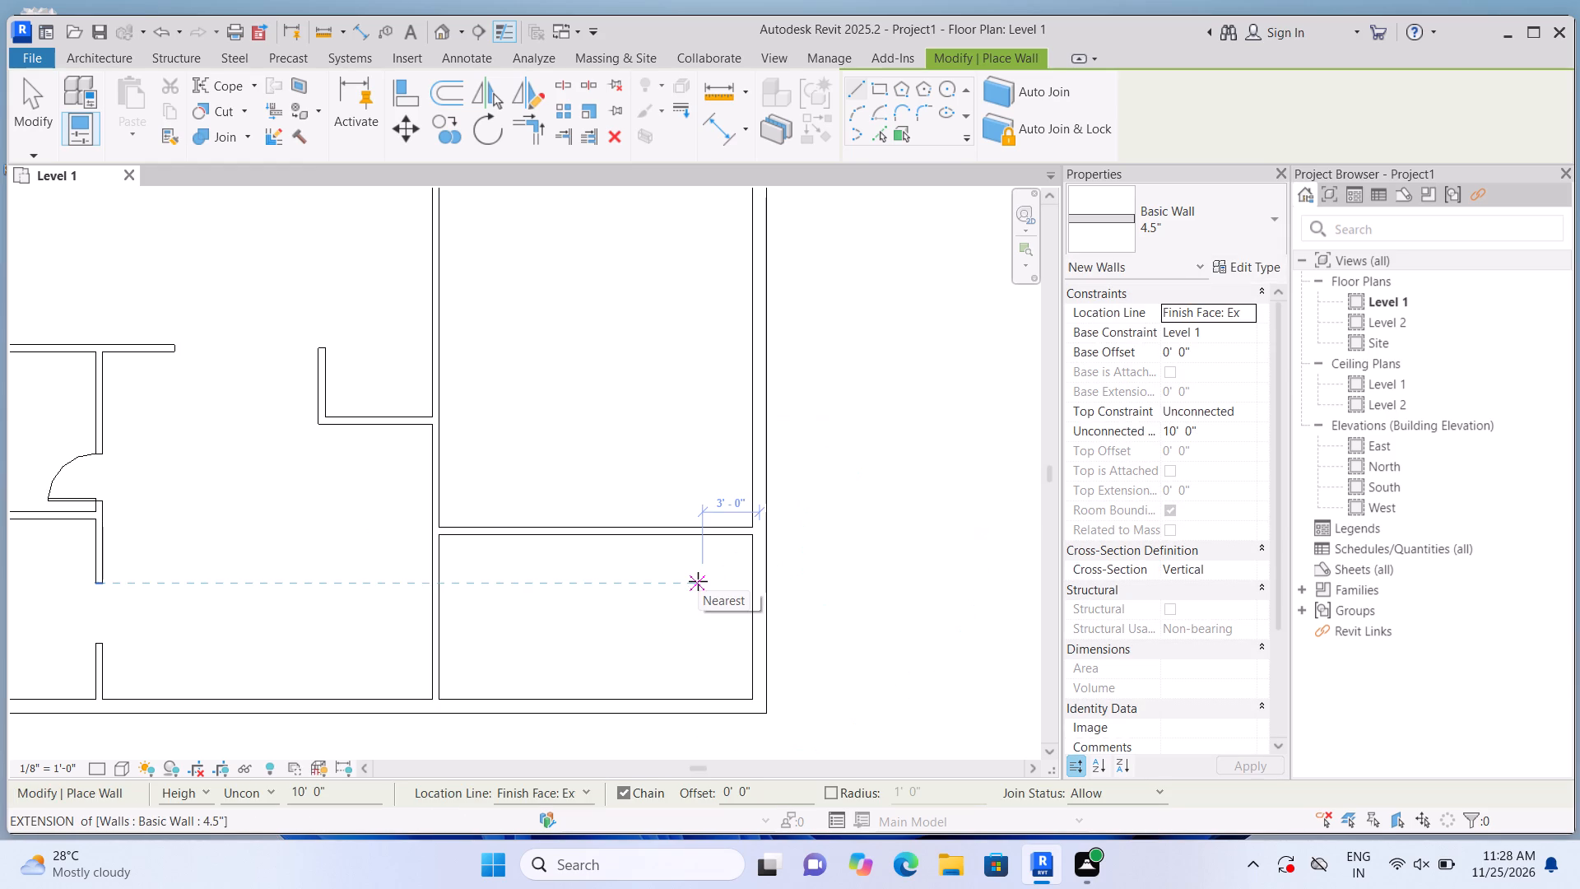
scroll(698, 581, down, 4)
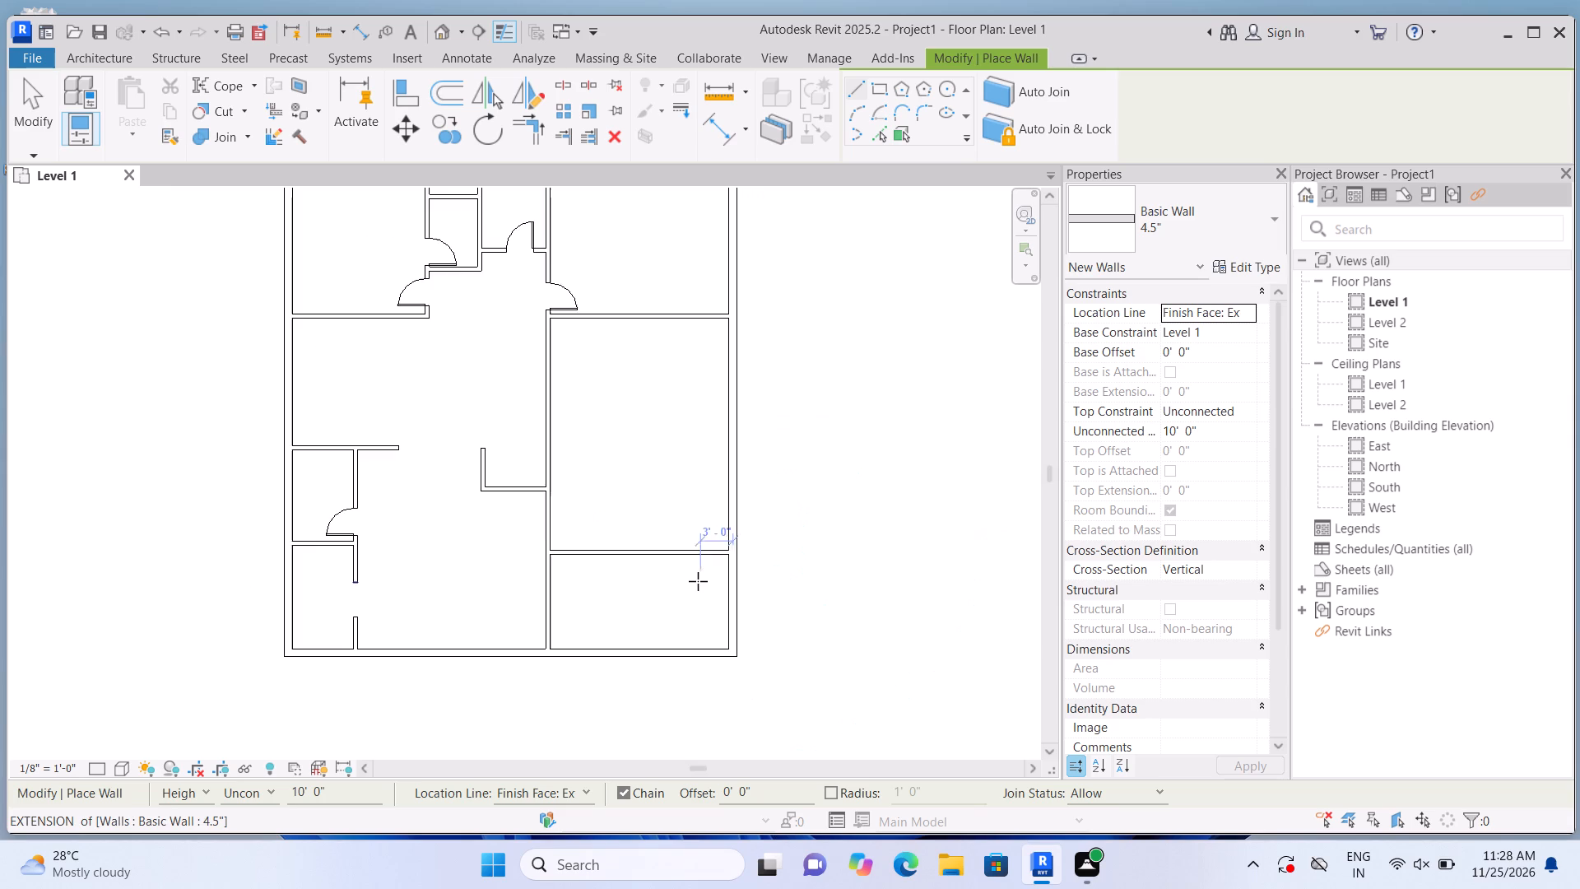
scroll(683, 611, up, 2)
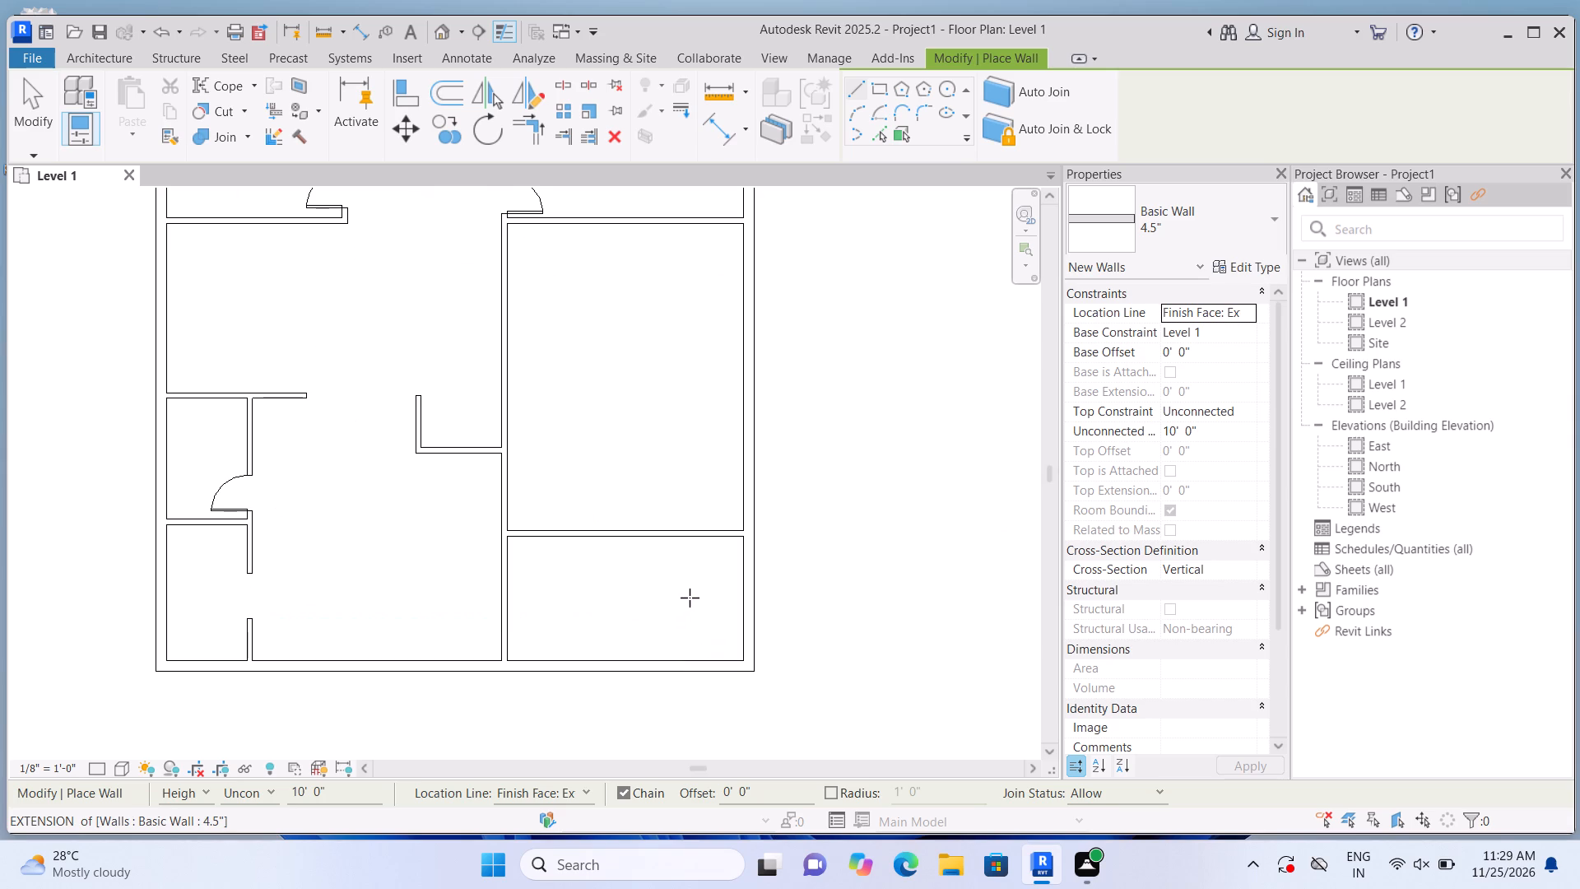
key(Escape)
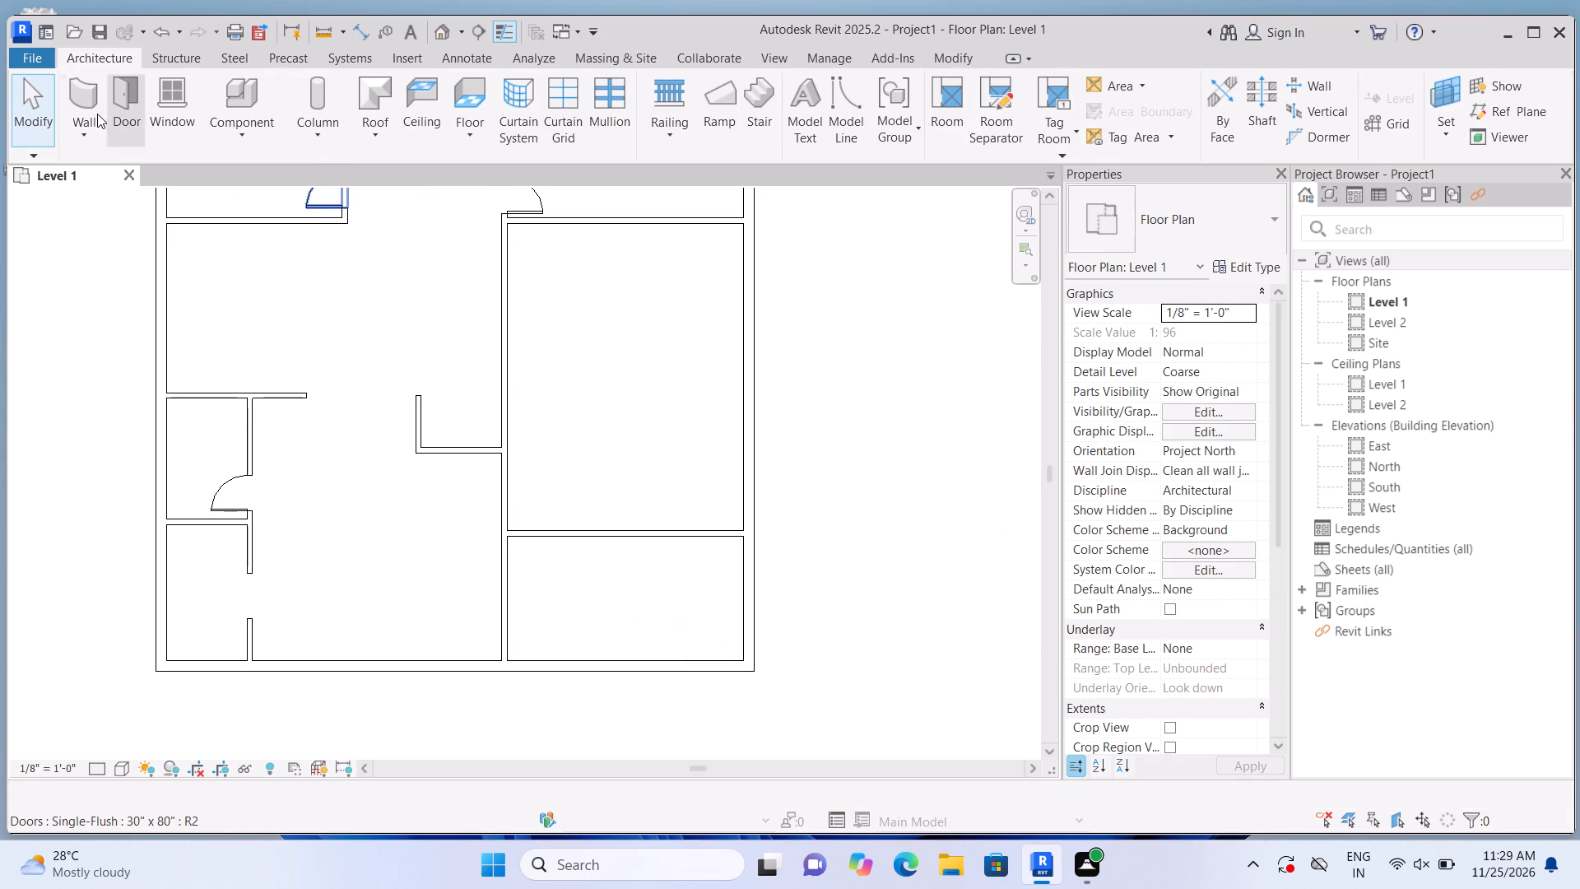
Place a flipped Single-Flush 36" x 84" door in the new bottom-right wall, 8'-0" from the room's left wall, swinging into the upper room.
click(117, 105)
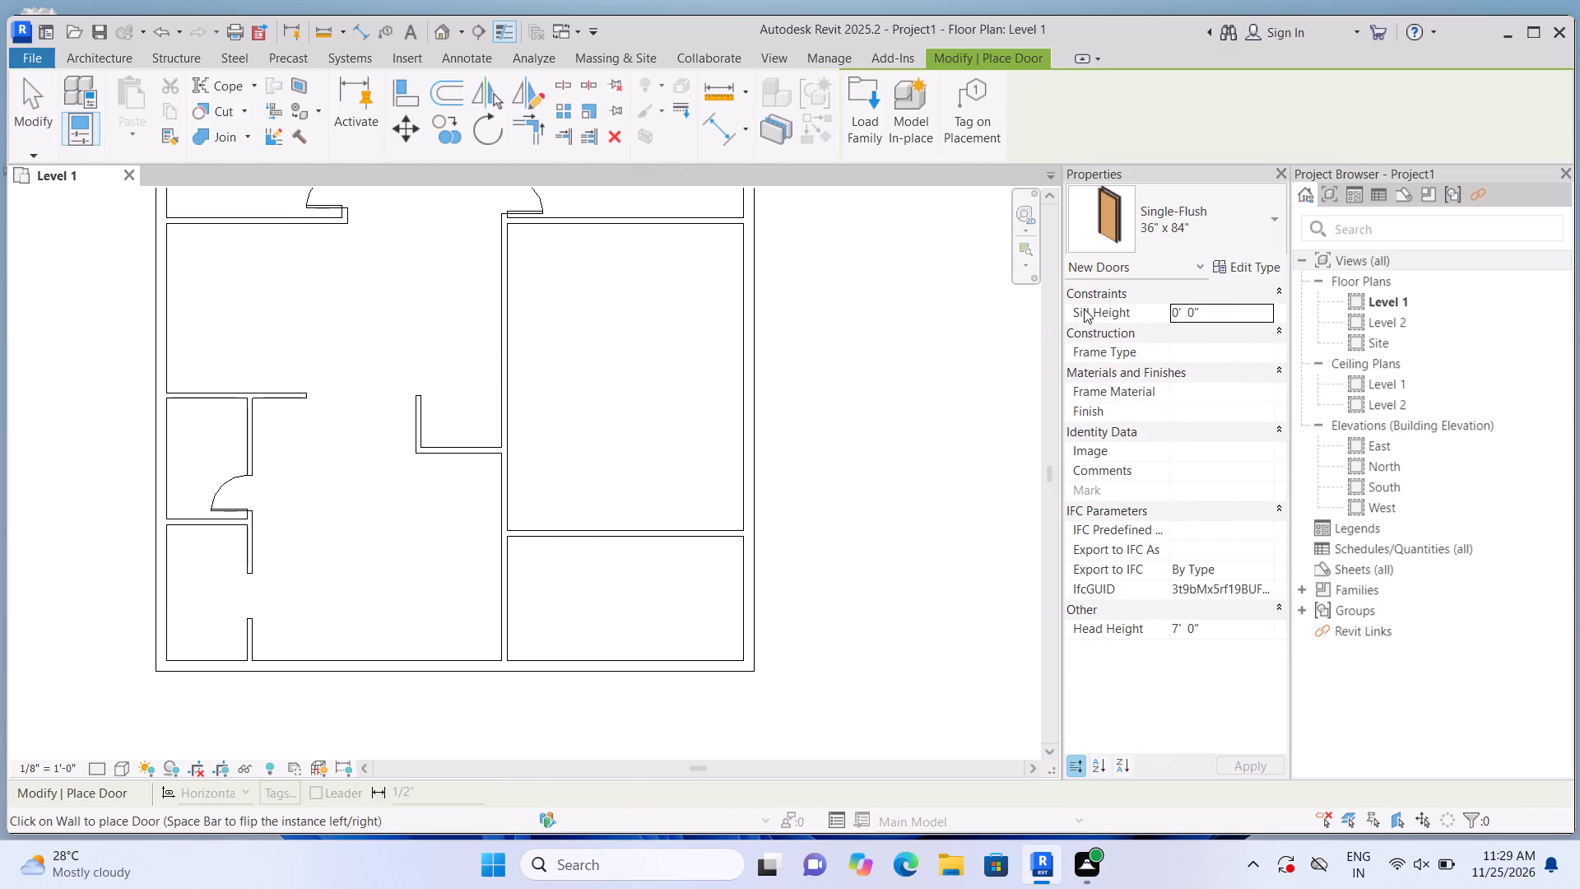
scroll(646, 510, up, 4)
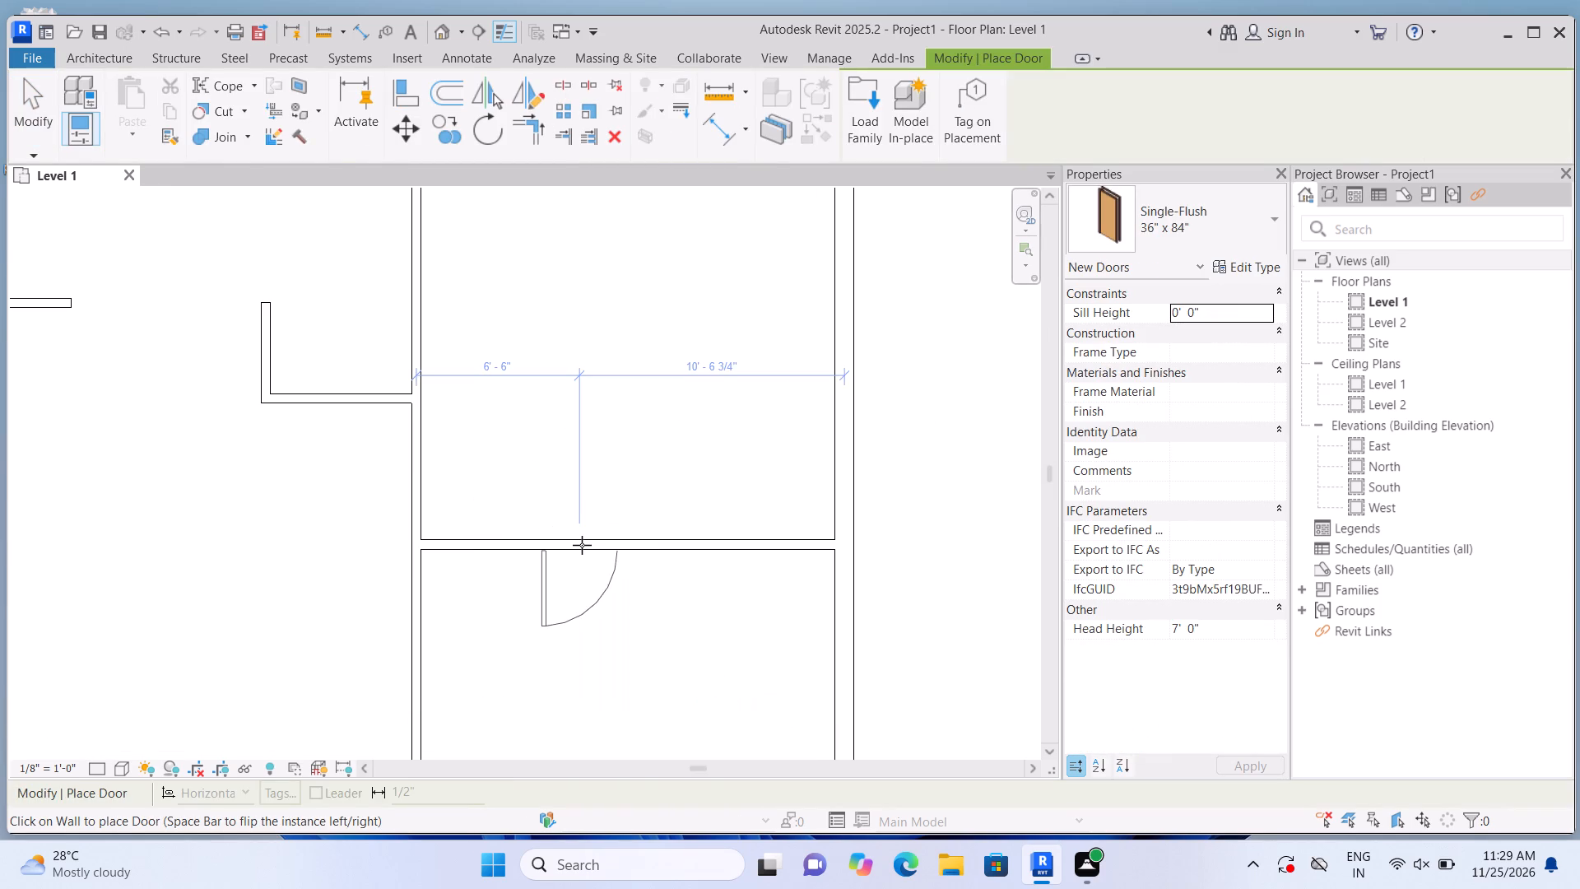
key(space)
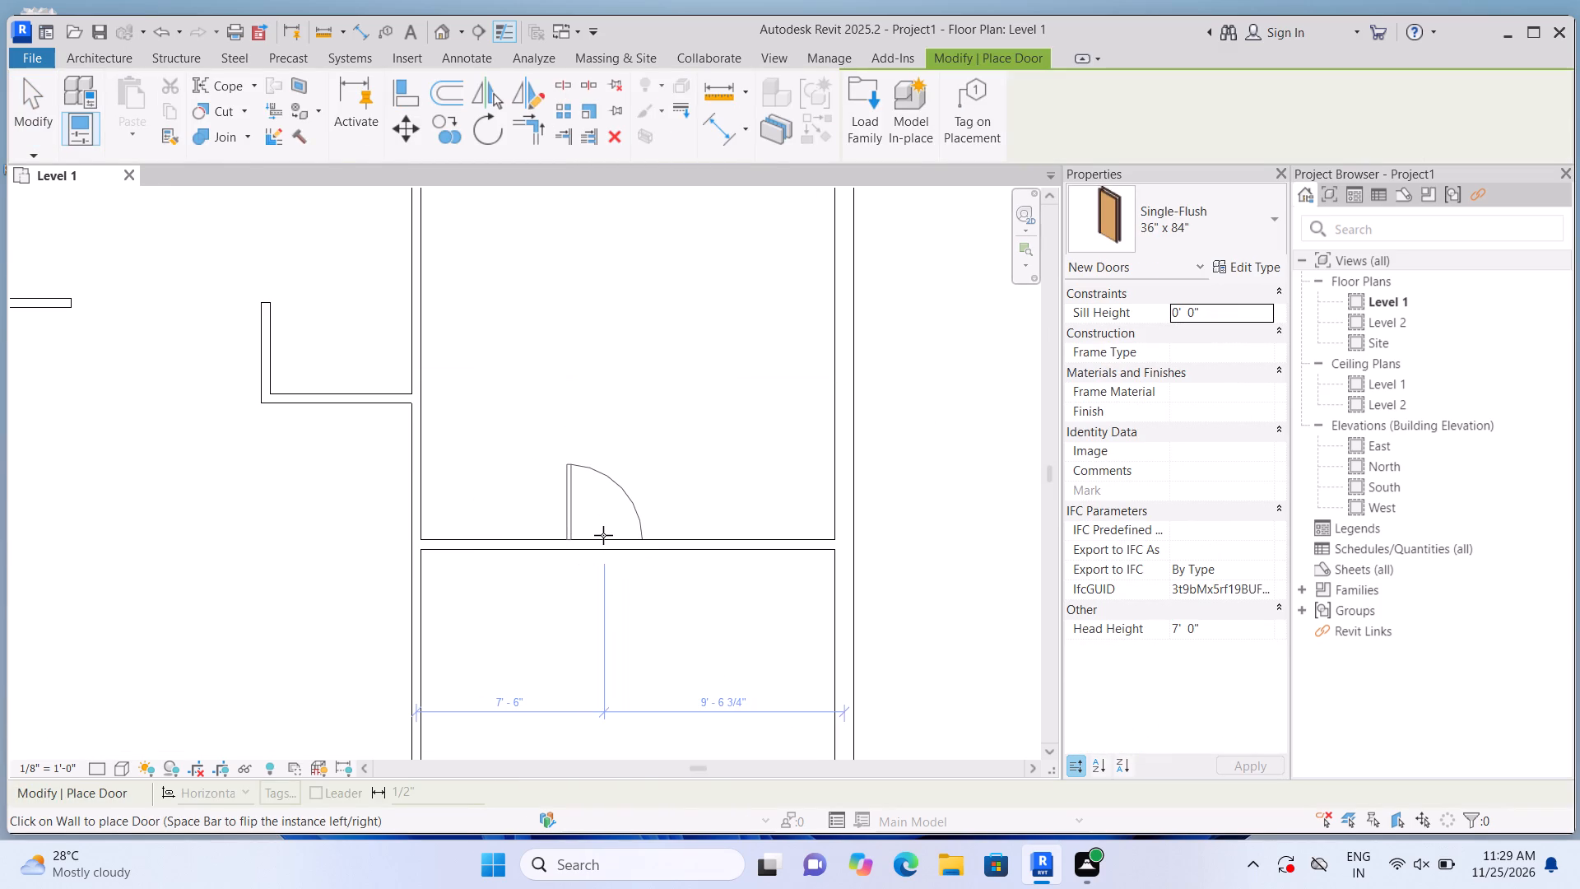
click(617, 536)
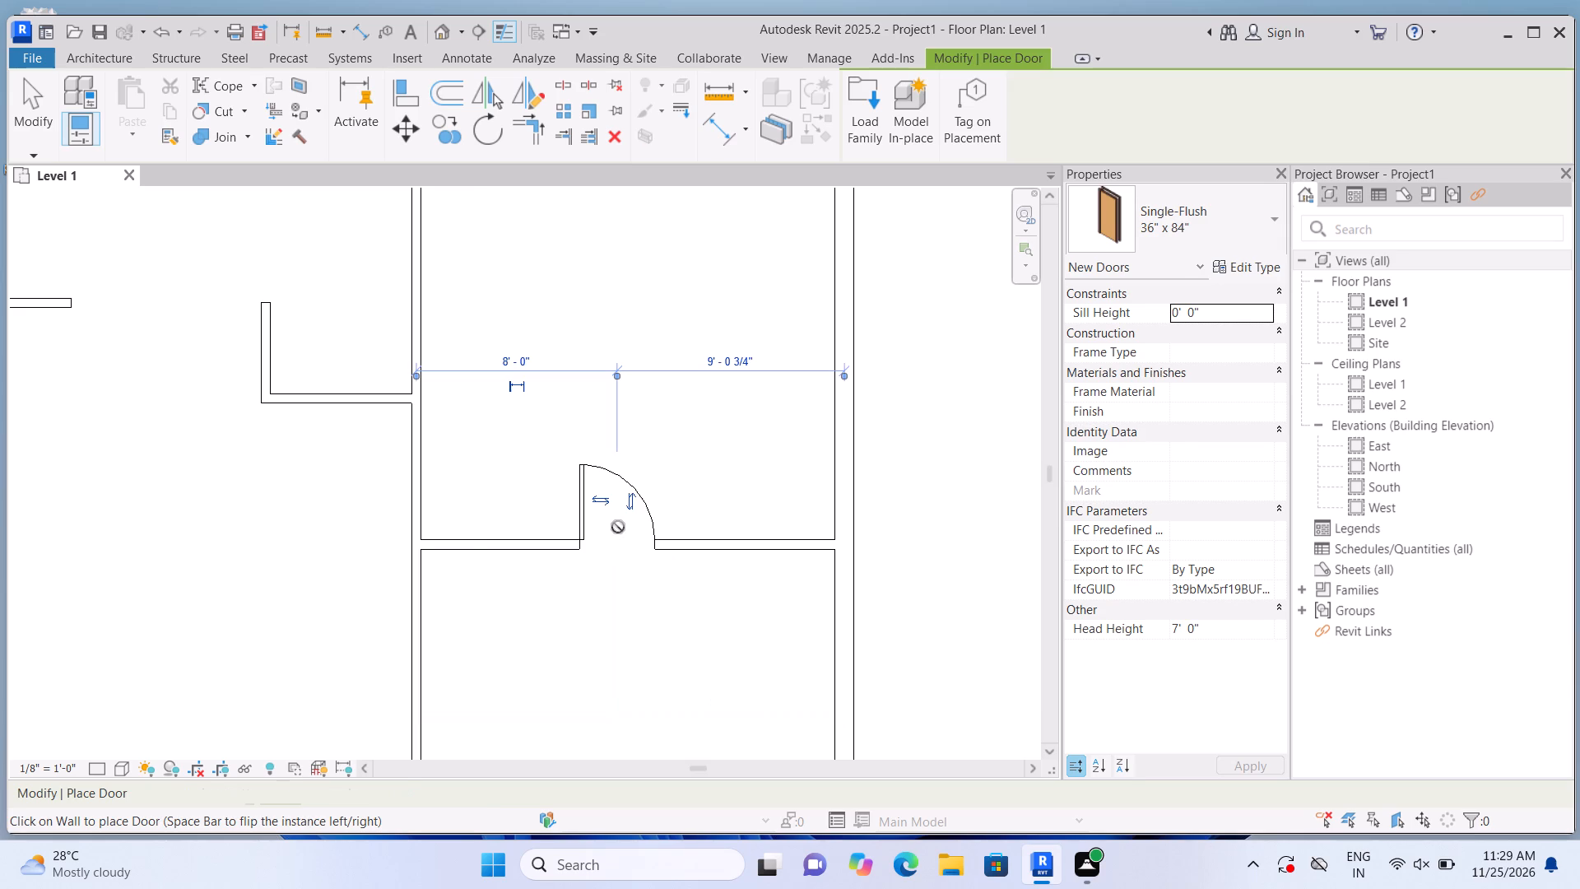
key(Escape)
key(Escape)
scroll(618, 487, down, 4)
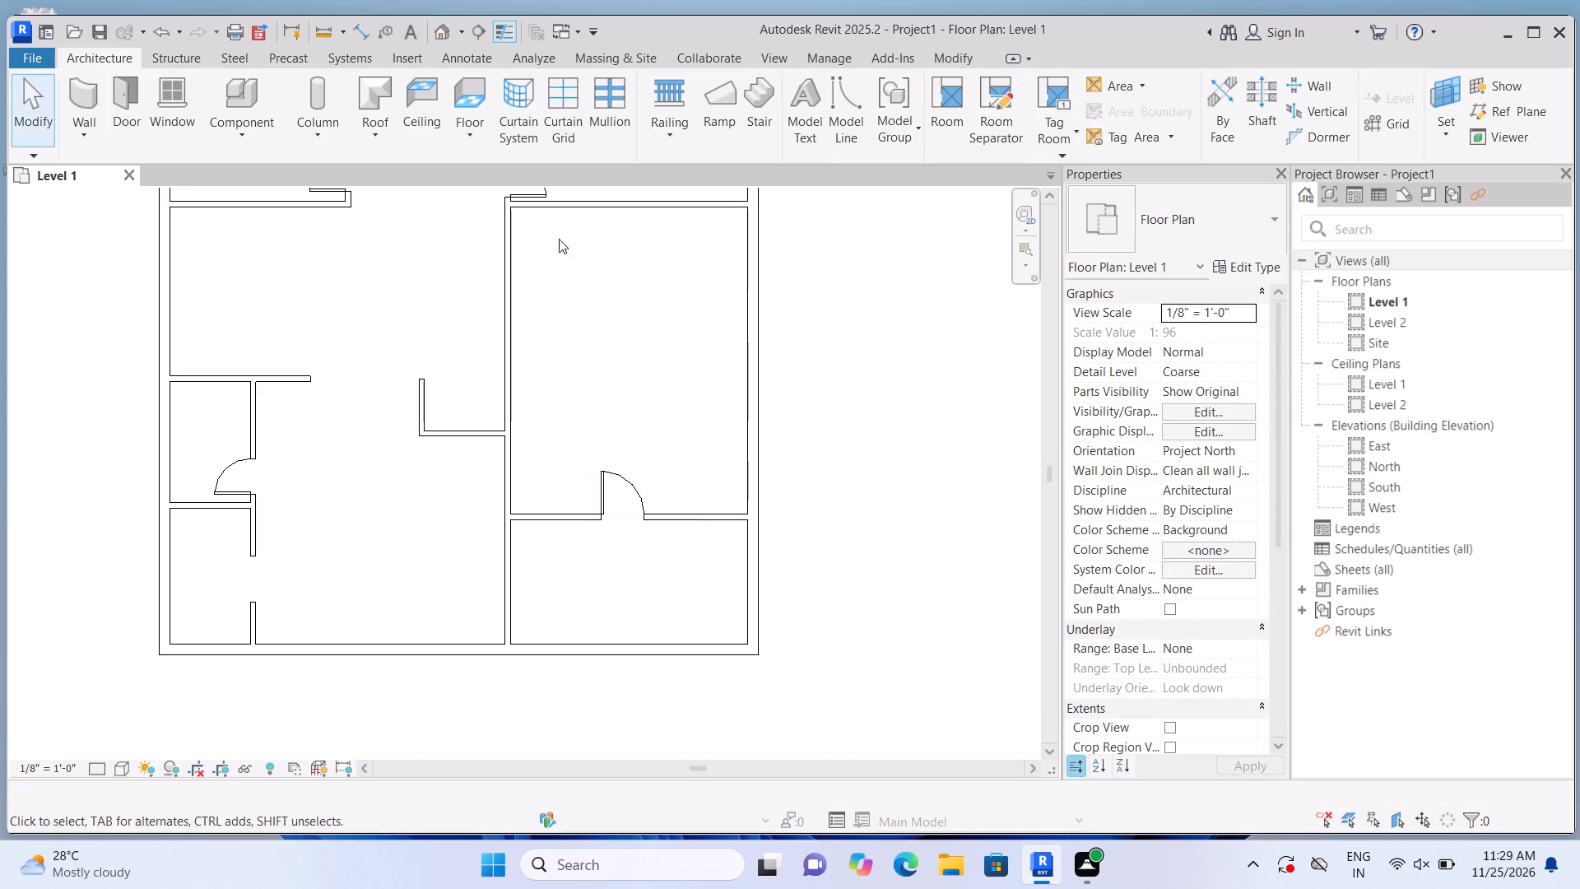
Split the middle-right room's left wall 10'-8" and 6'-9 3/4" above the small enclosure's lower wall and delete the segment between.
middle_click(509, 323)
scroll(565, 287, up, 7)
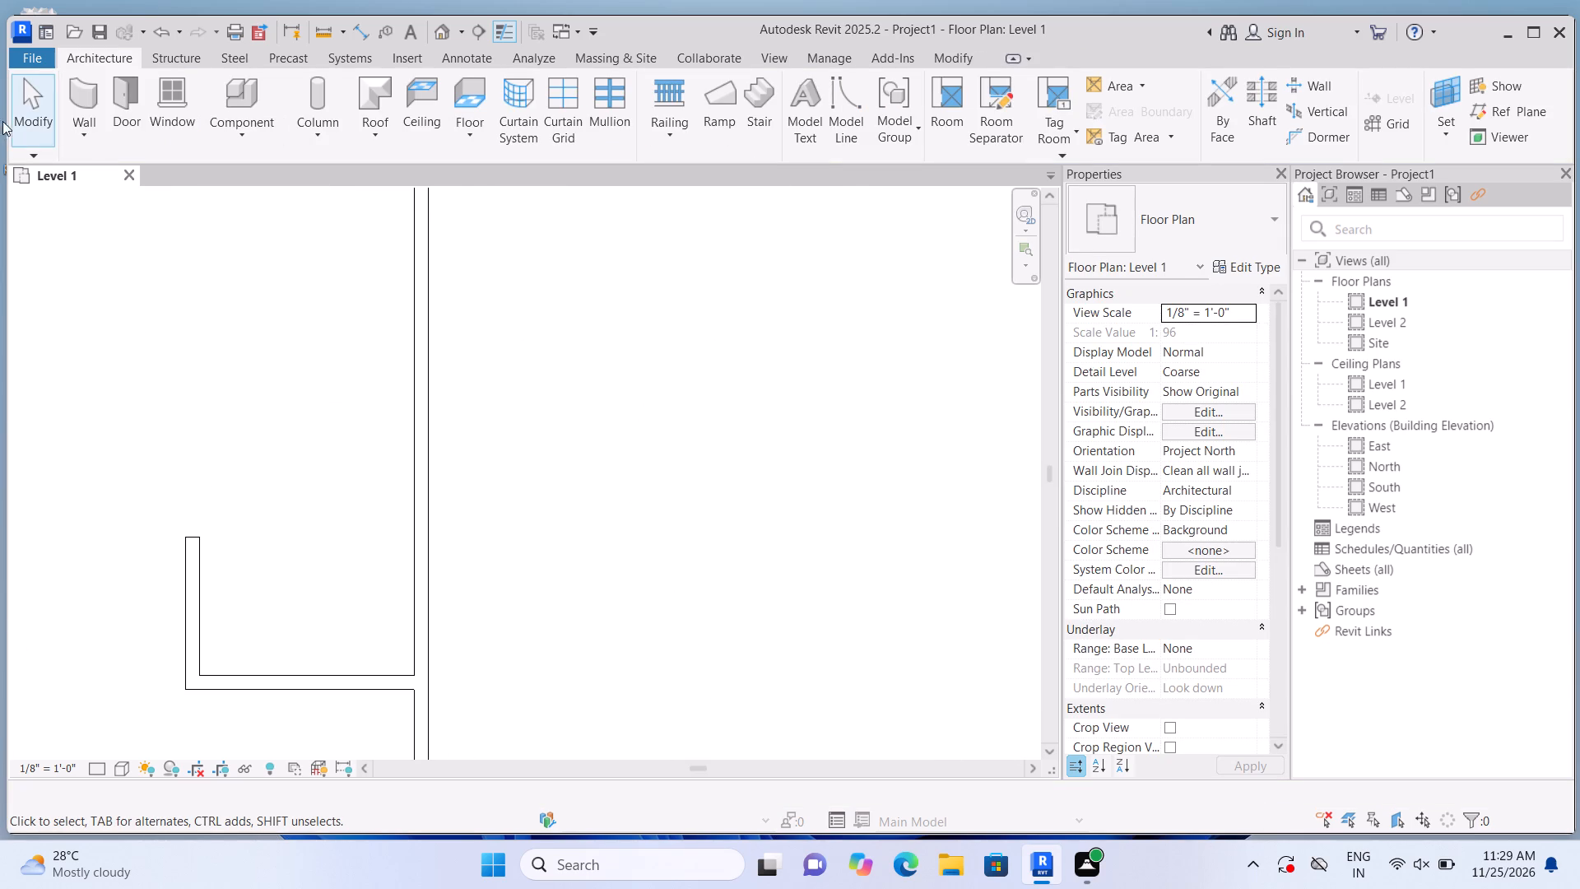
double_click(857, 107)
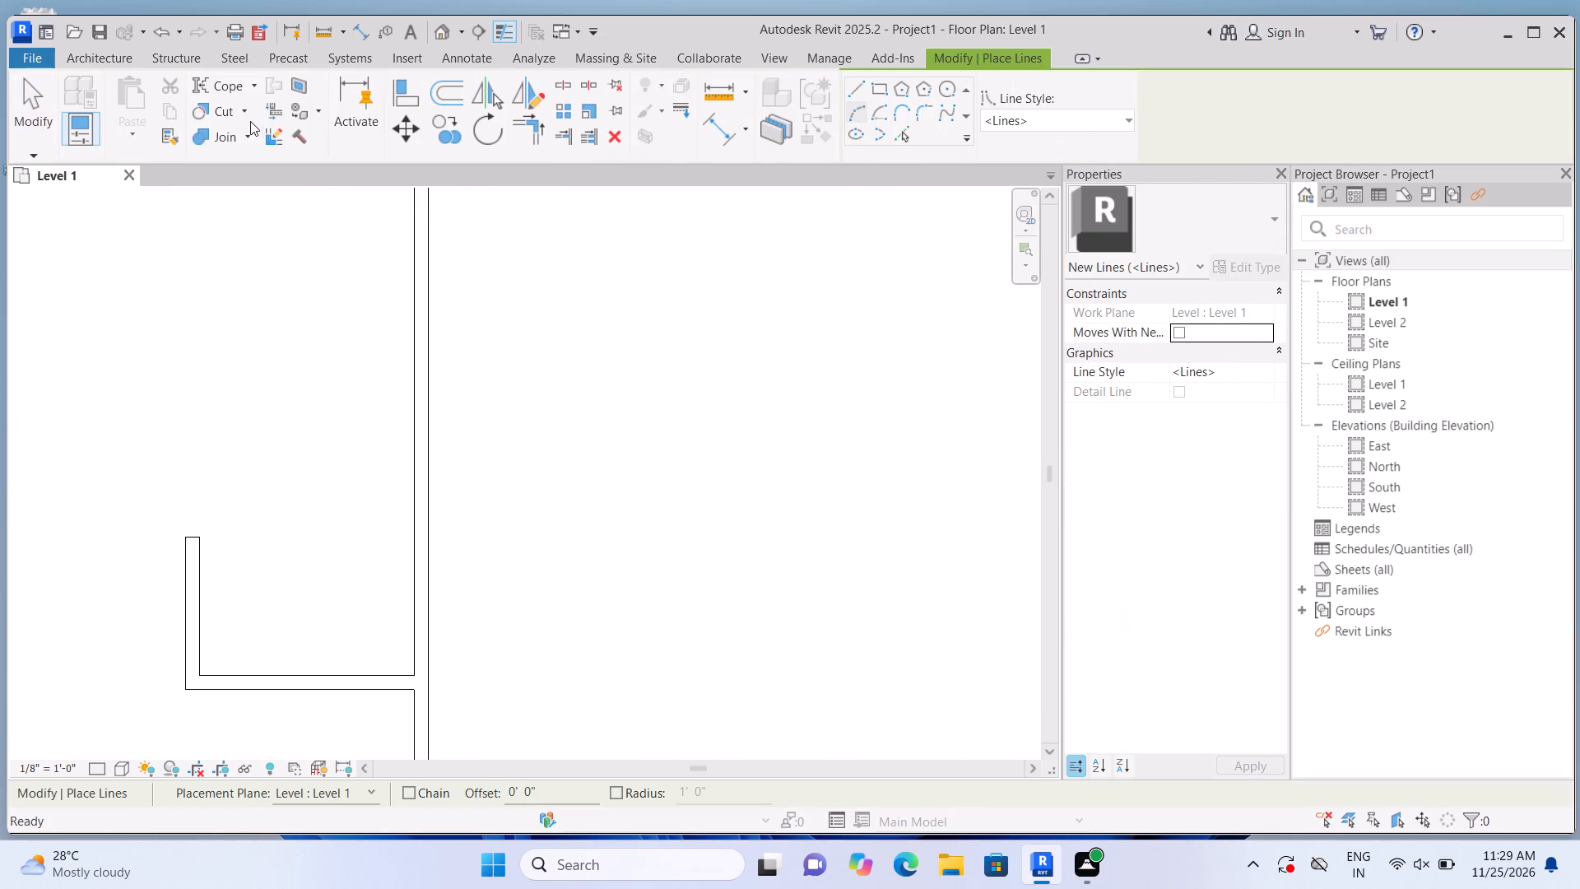
click(563, 84)
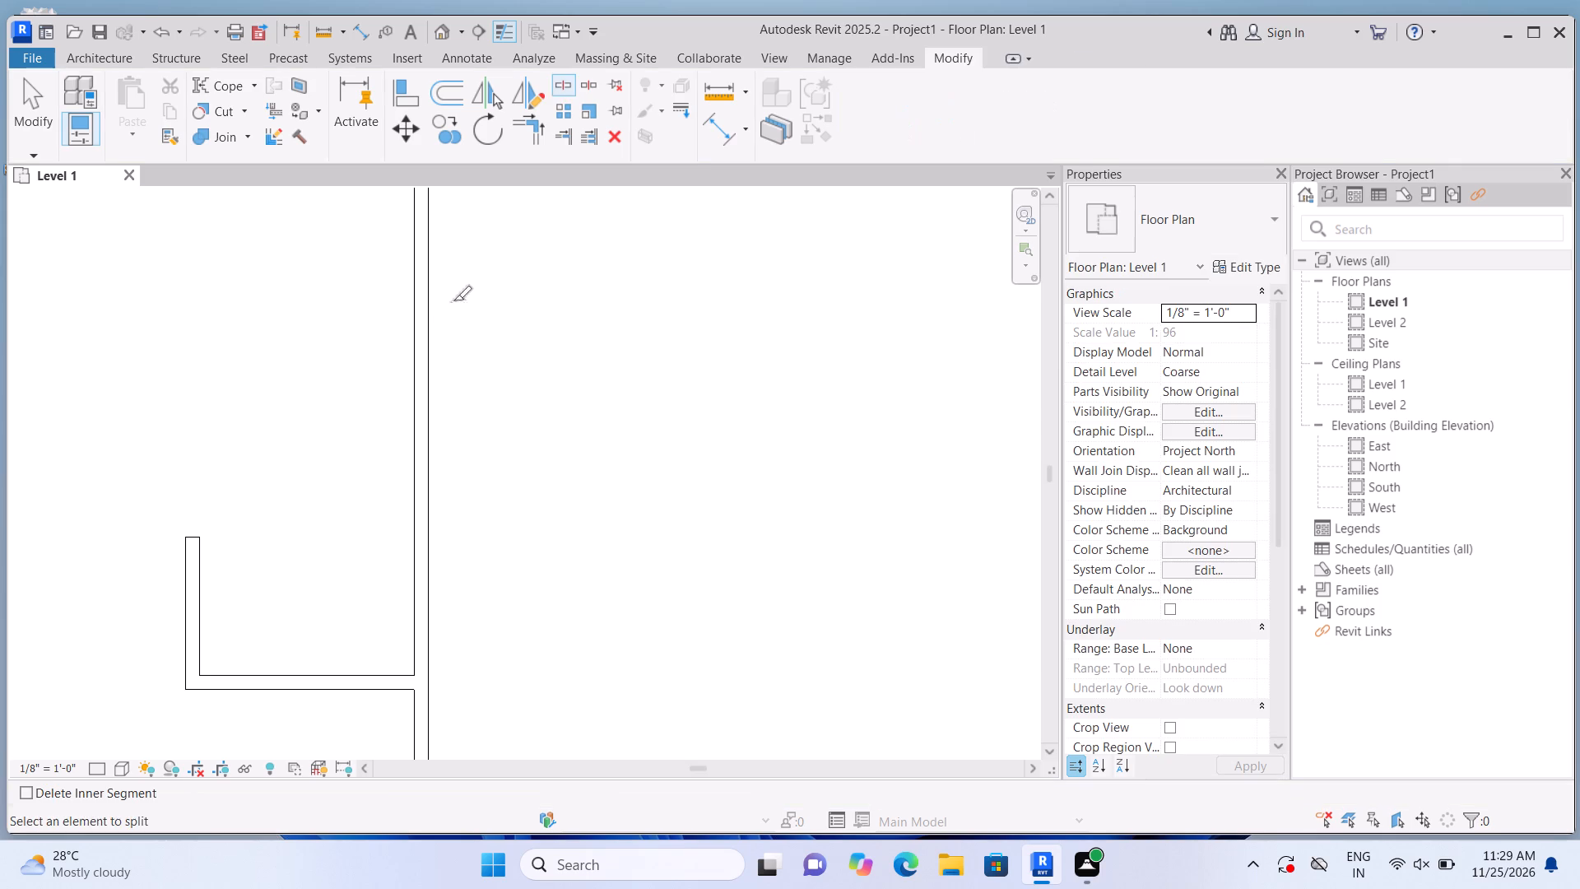
click(421, 275)
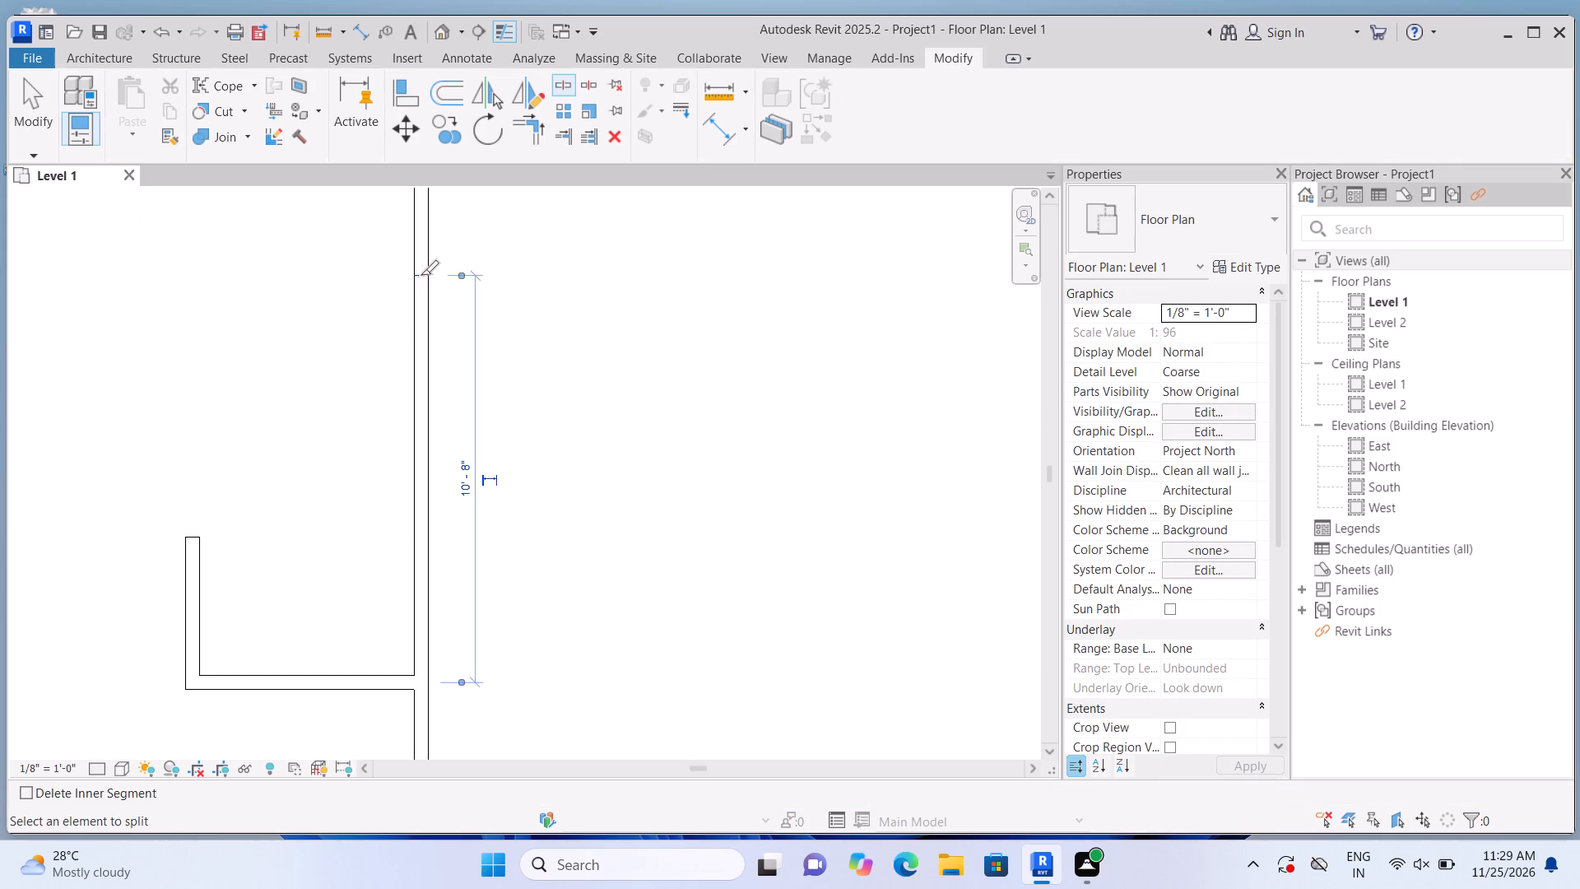
click(413, 423)
key(Escape)
key(Escape)
click(425, 375)
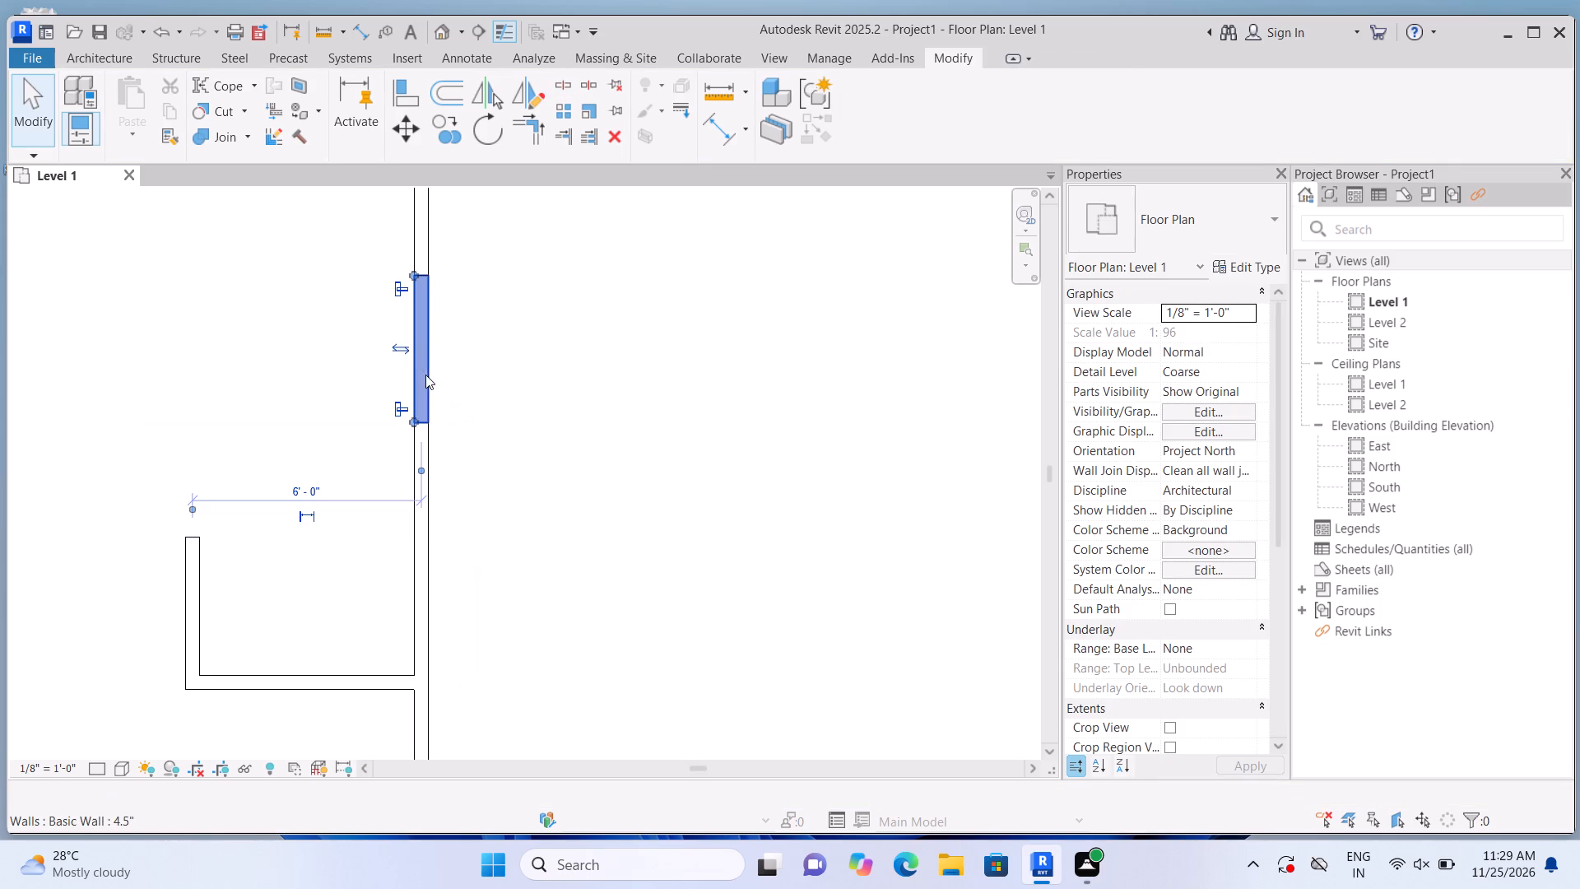
key(Delete)
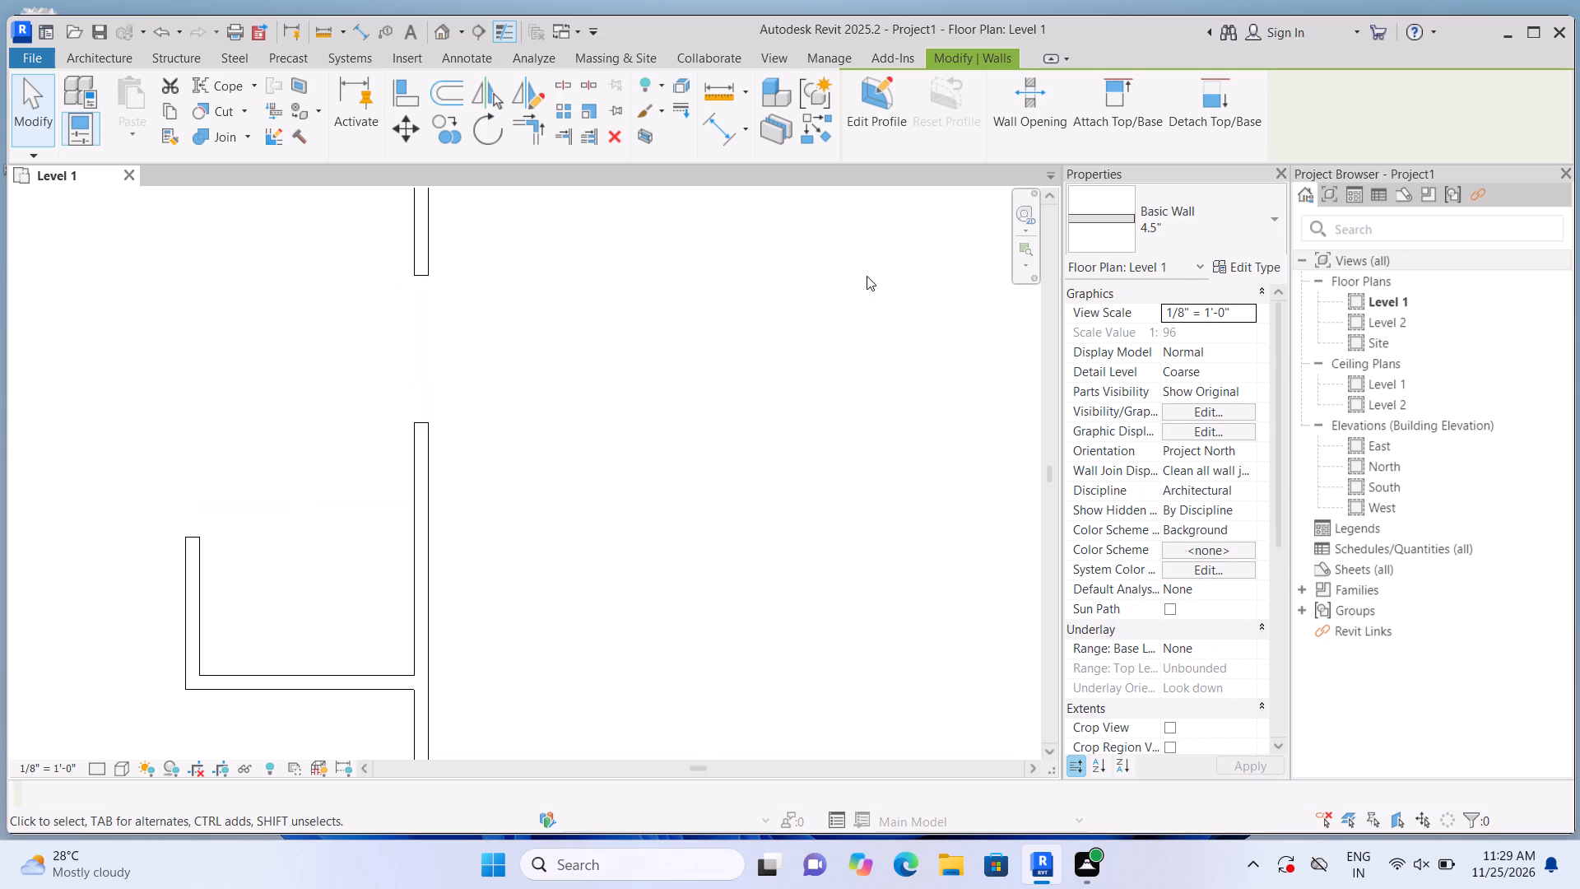
Open the default 3D view to inspect the Level 1 walls, doors and openings.
scroll(656, 364, down, 9)
middle_drag(701, 357, 697, 384)
scroll(683, 478, down, 1)
scroll(704, 488, up, 2)
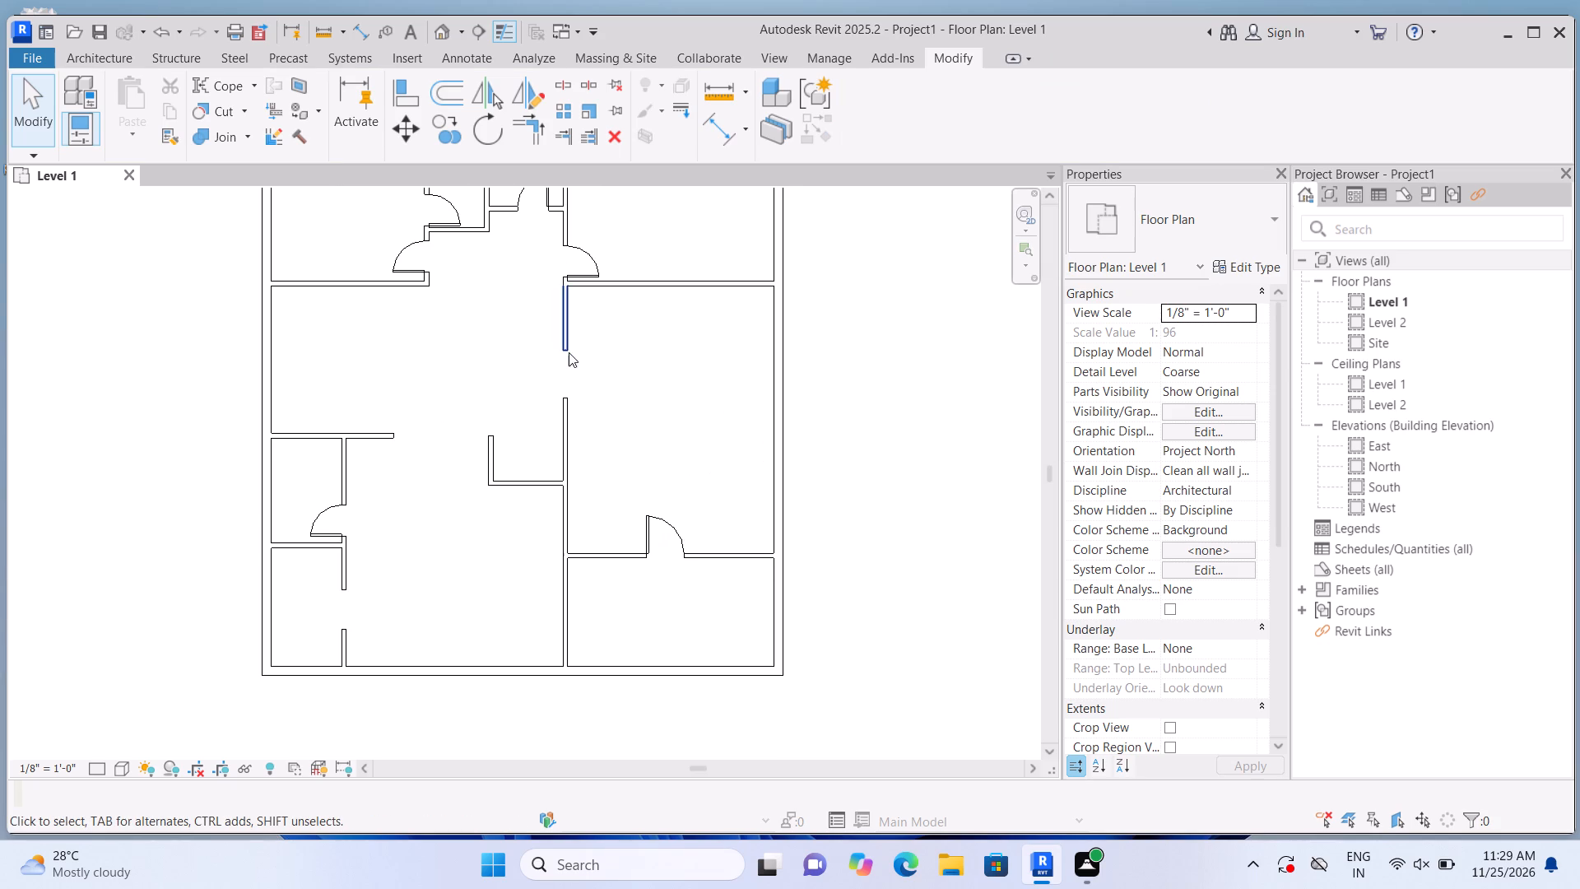
click(439, 35)
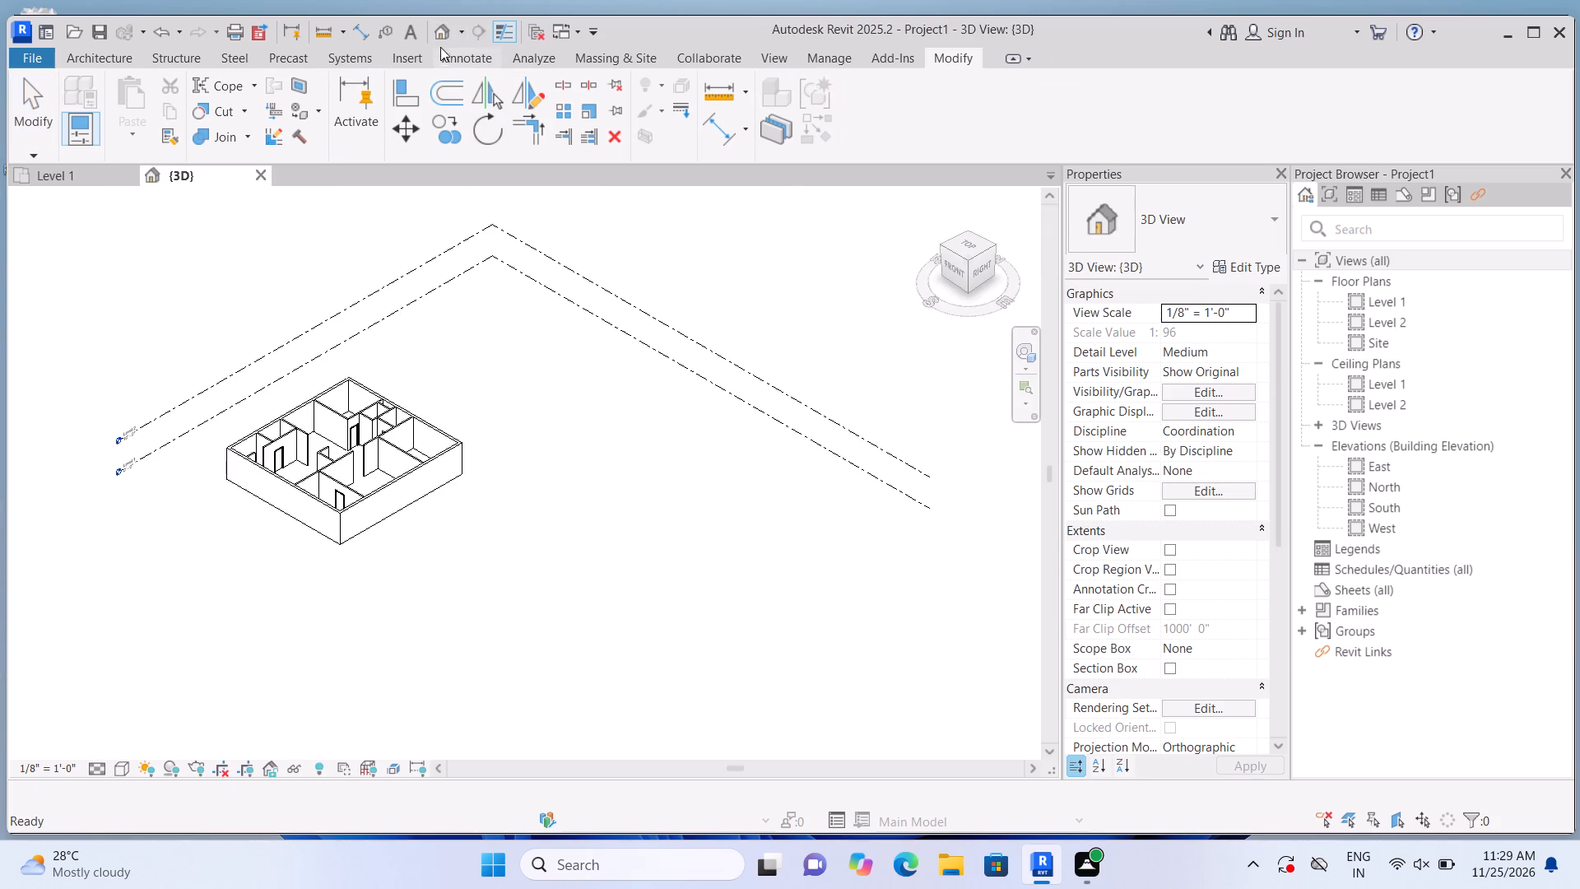
scroll(276, 519, up, 4)
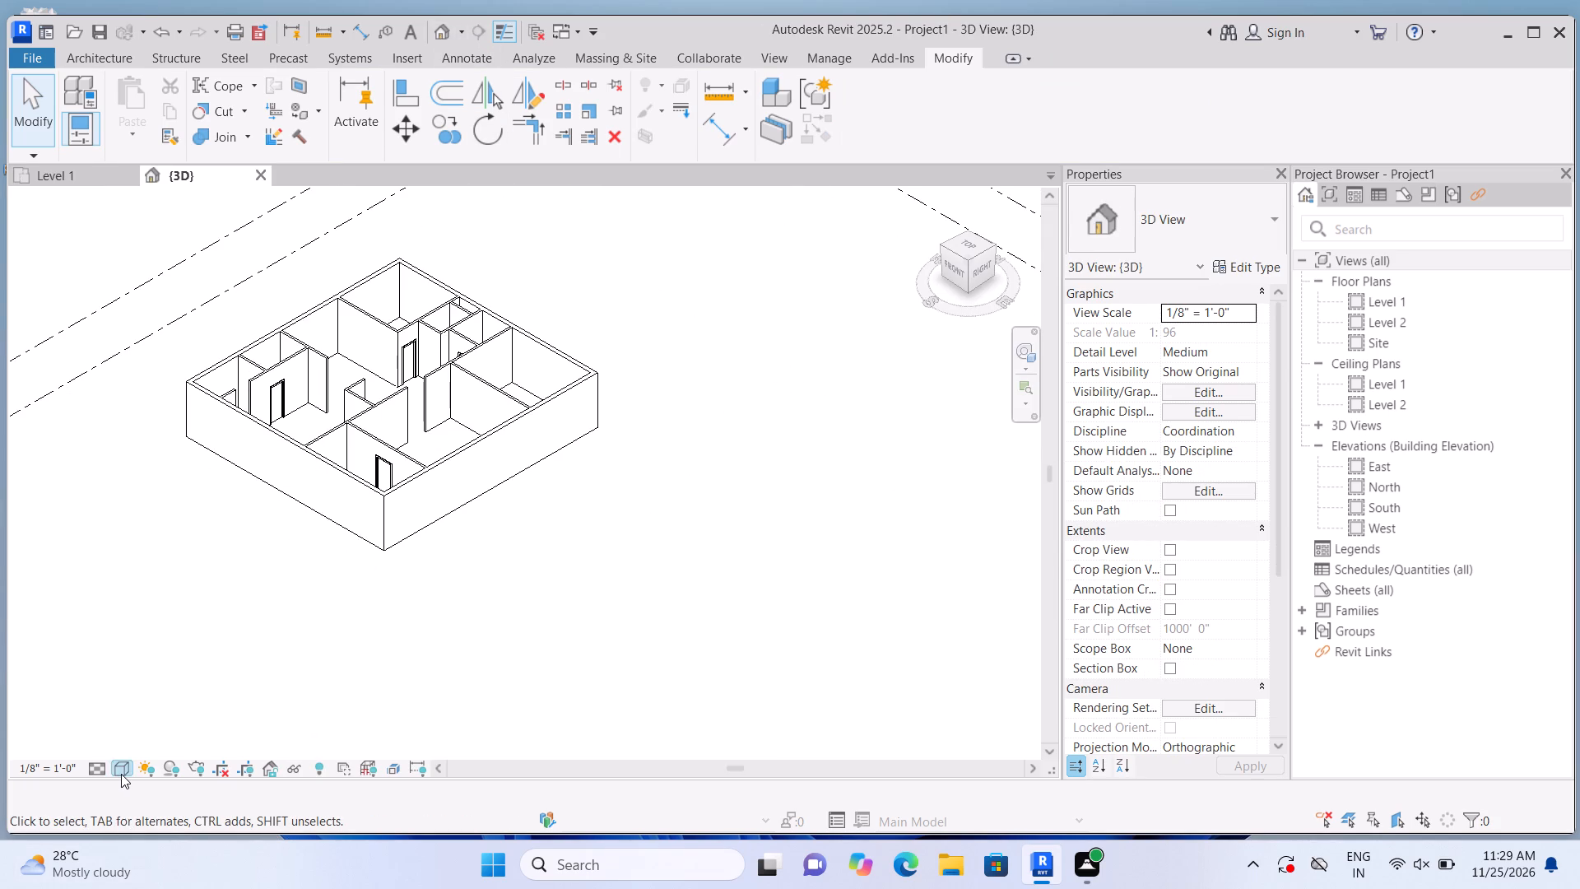
Switch the 3D view to a shaded visual style.
click(121, 774)
click(167, 687)
scroll(210, 563, up, 1)
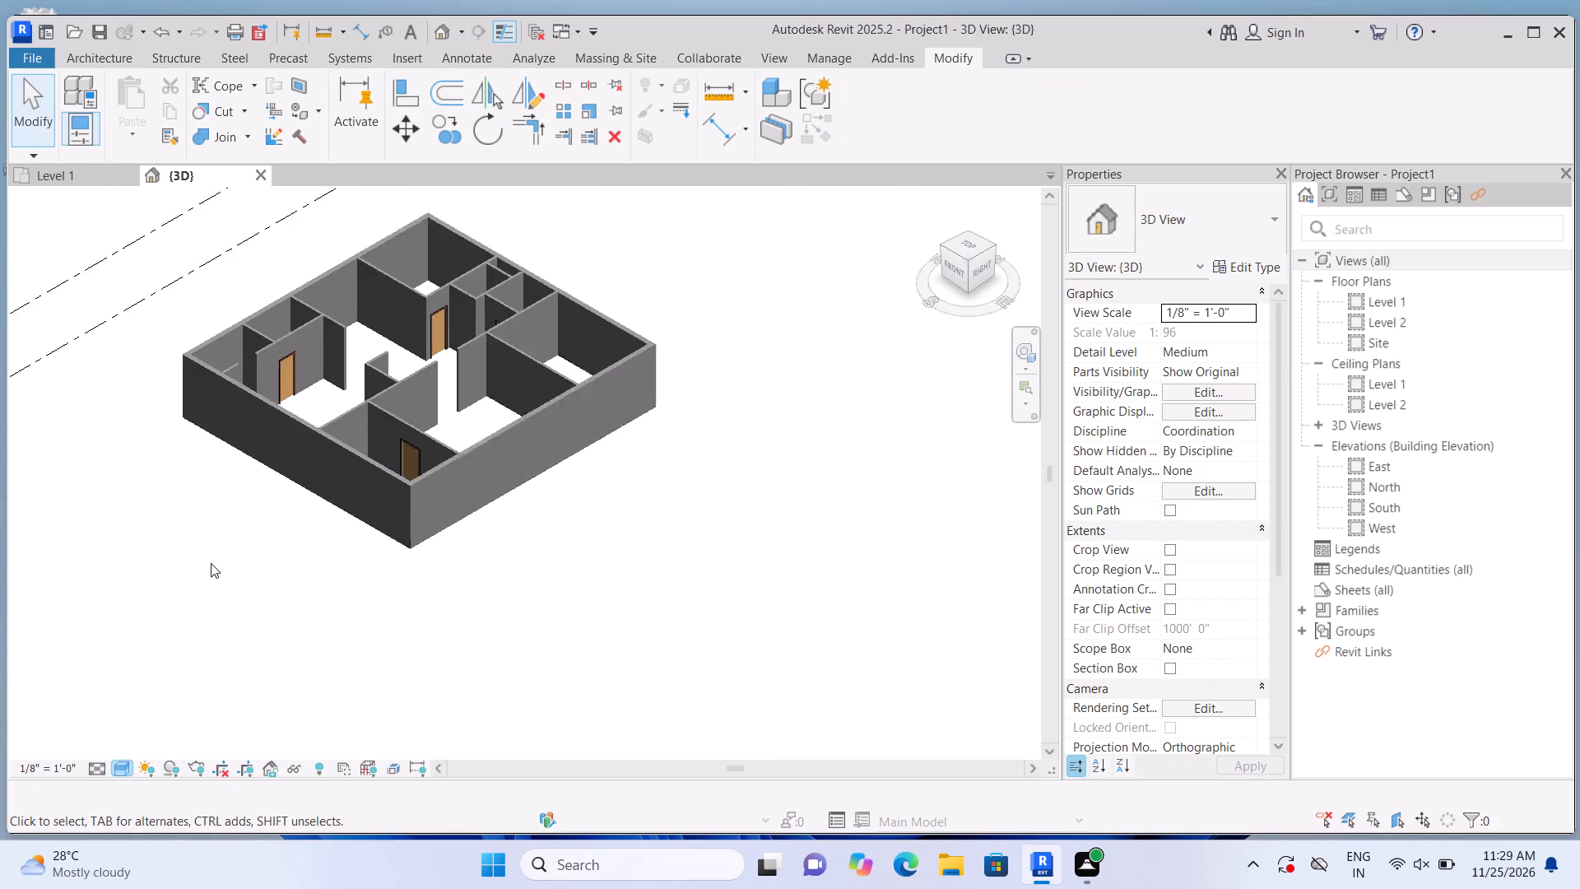
scroll(211, 563, up, 1)
scroll(300, 640, down, 2)
Create an in-place component in the Generic Models category with the name Generic Models 1.
middle_drag(308, 600, 314, 676)
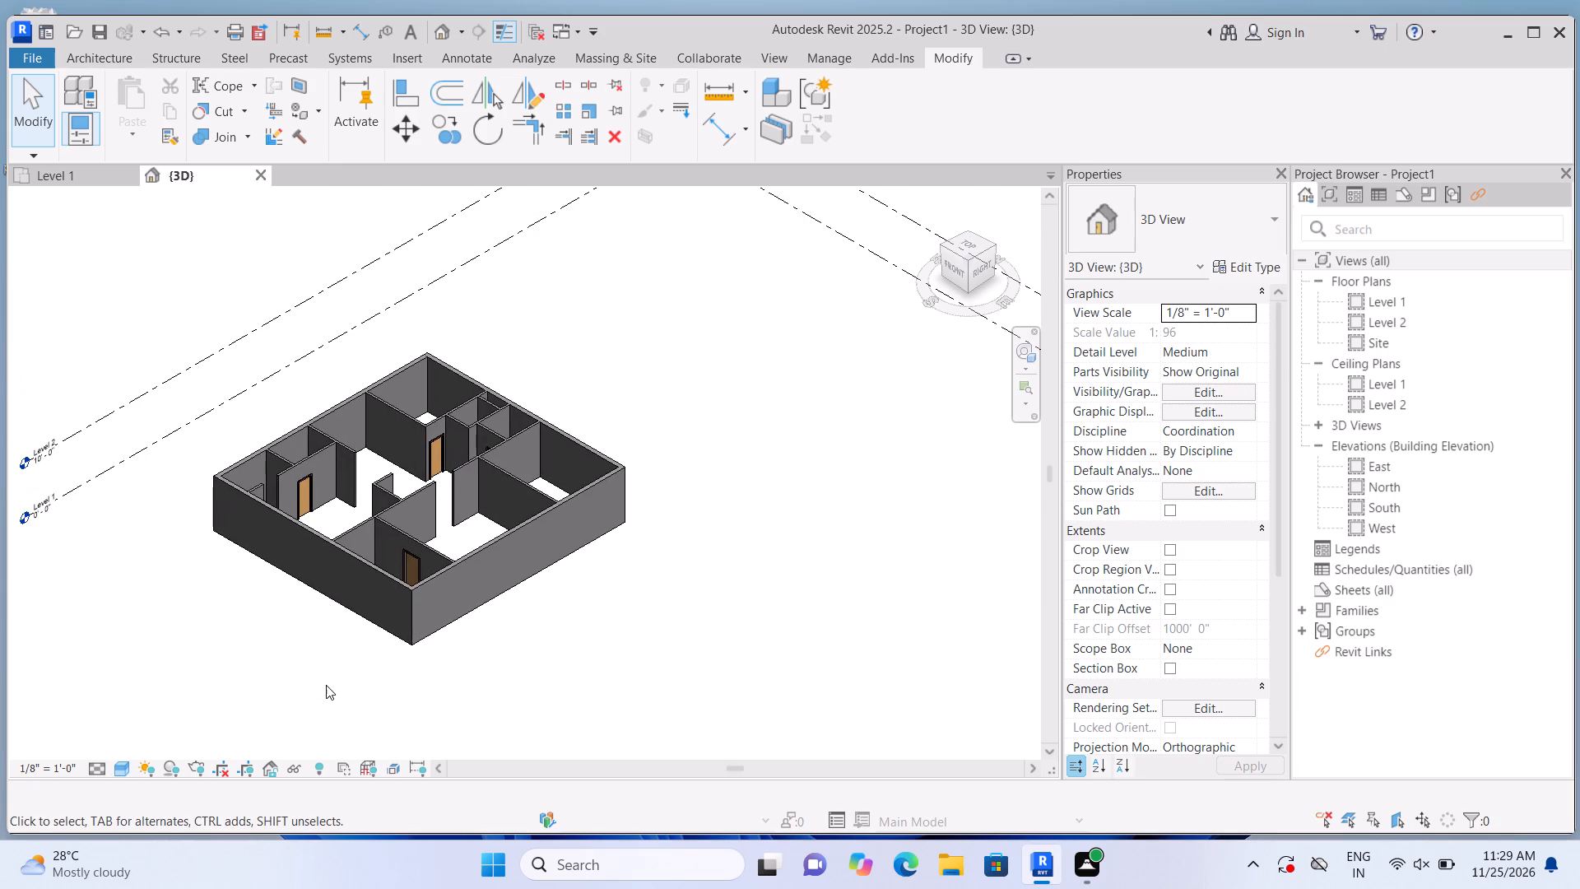
shift+middle_drag(331, 689, 423, 263)
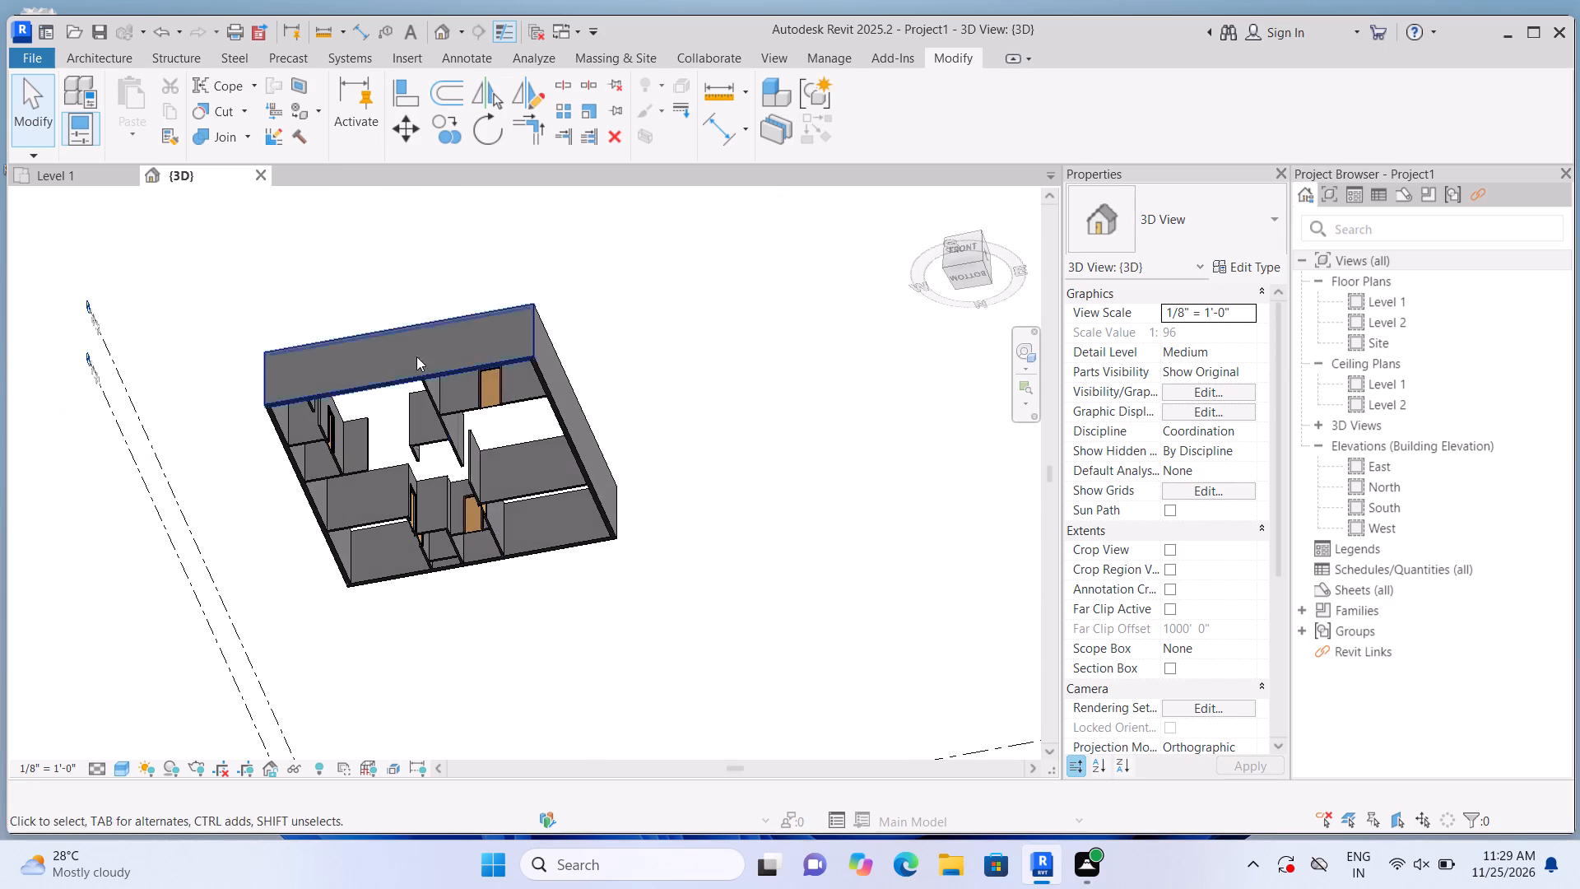
scroll(358, 634, up, 10)
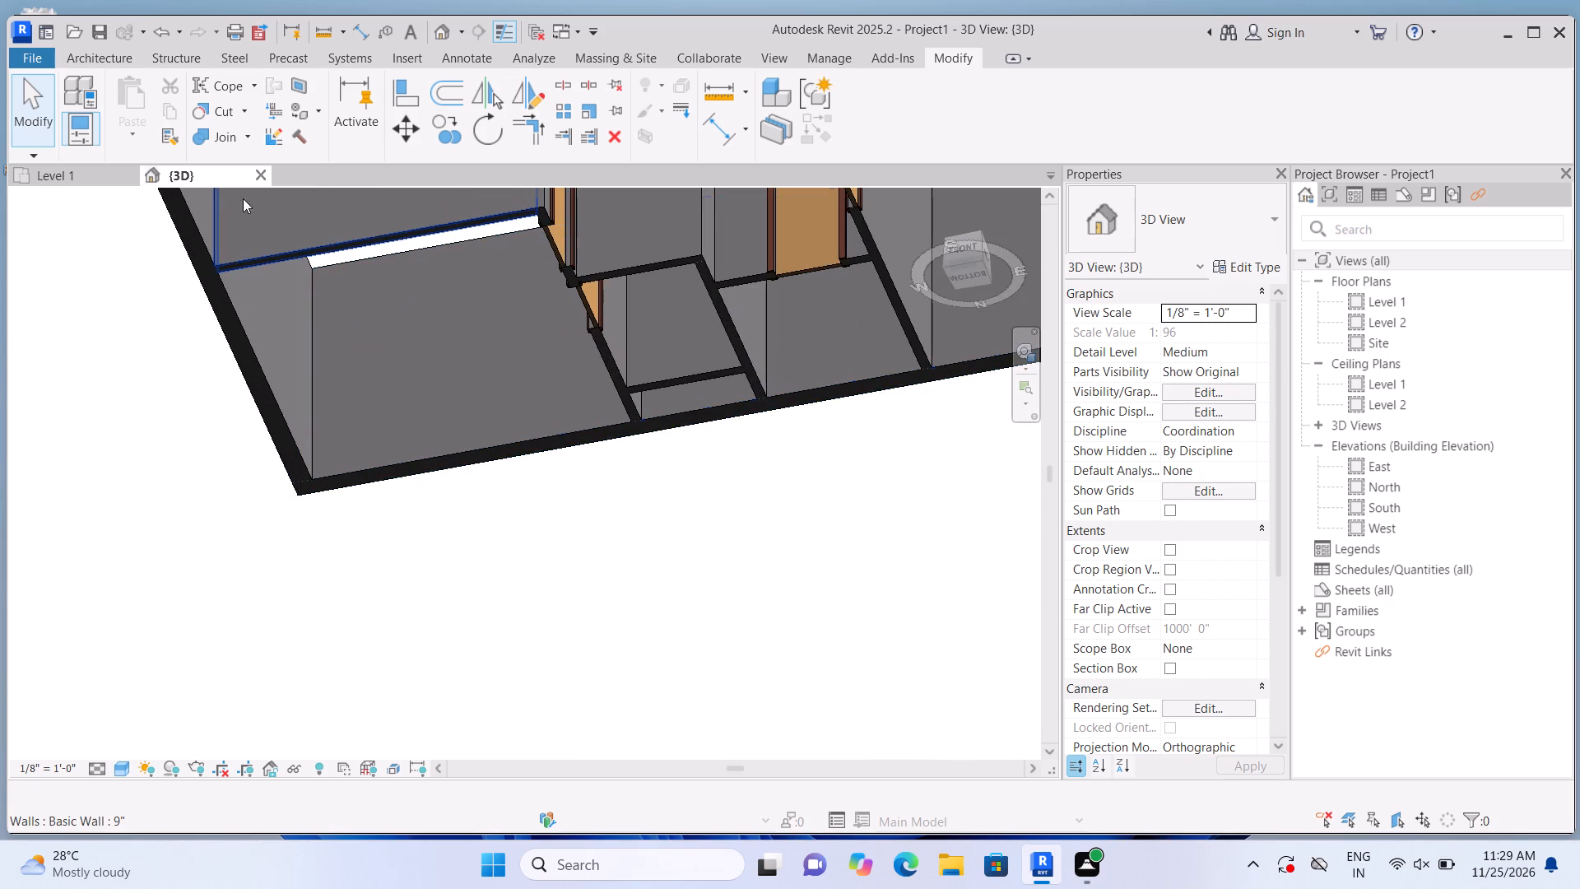
click(105, 56)
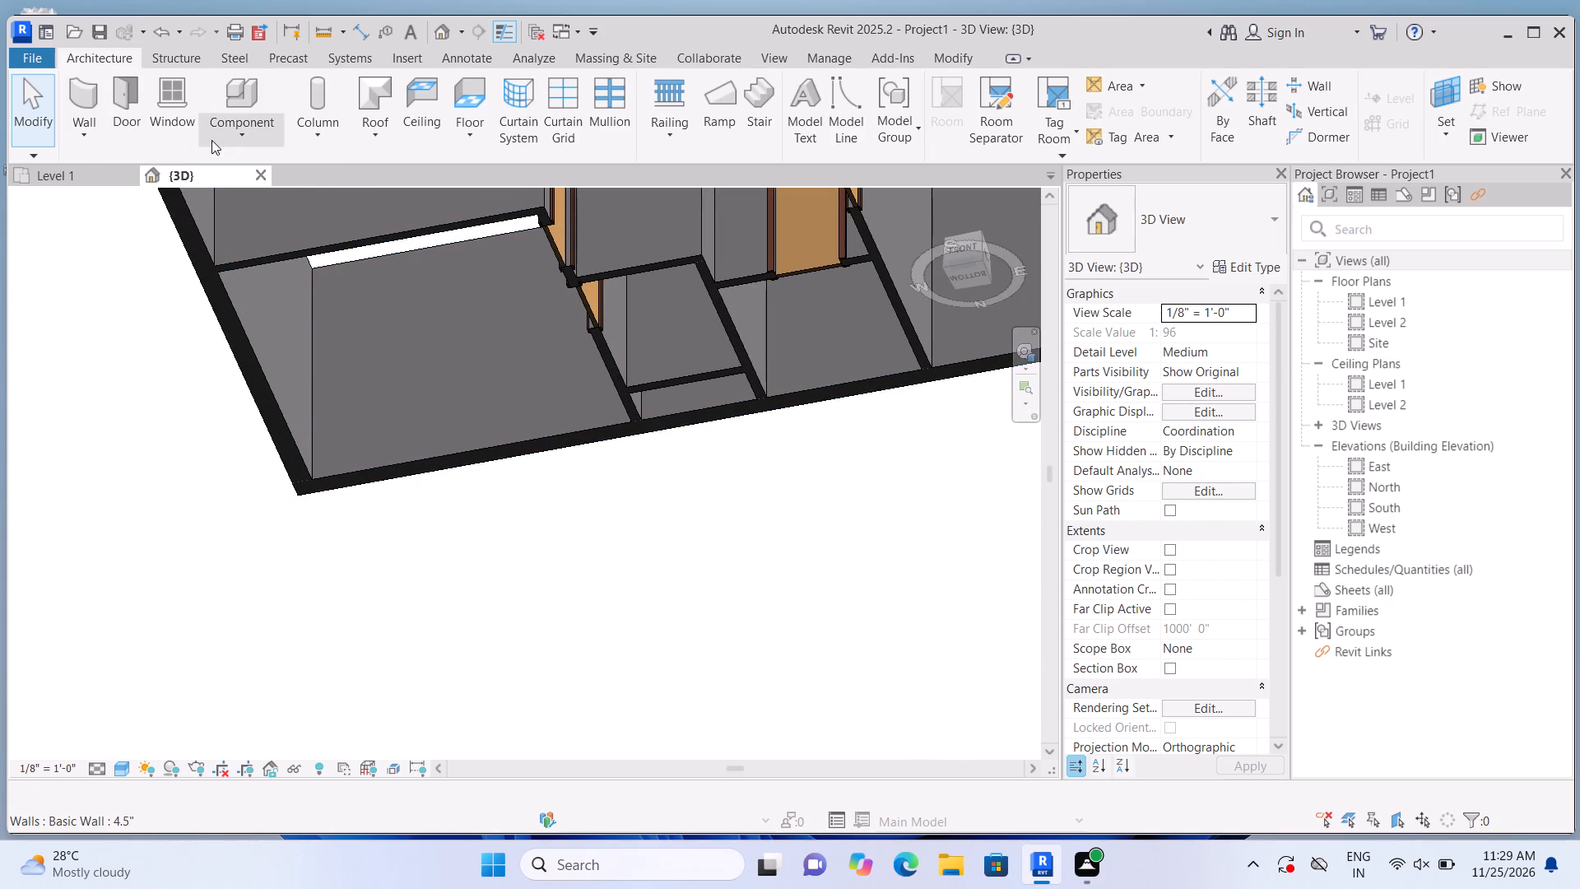
click(224, 138)
click(260, 216)
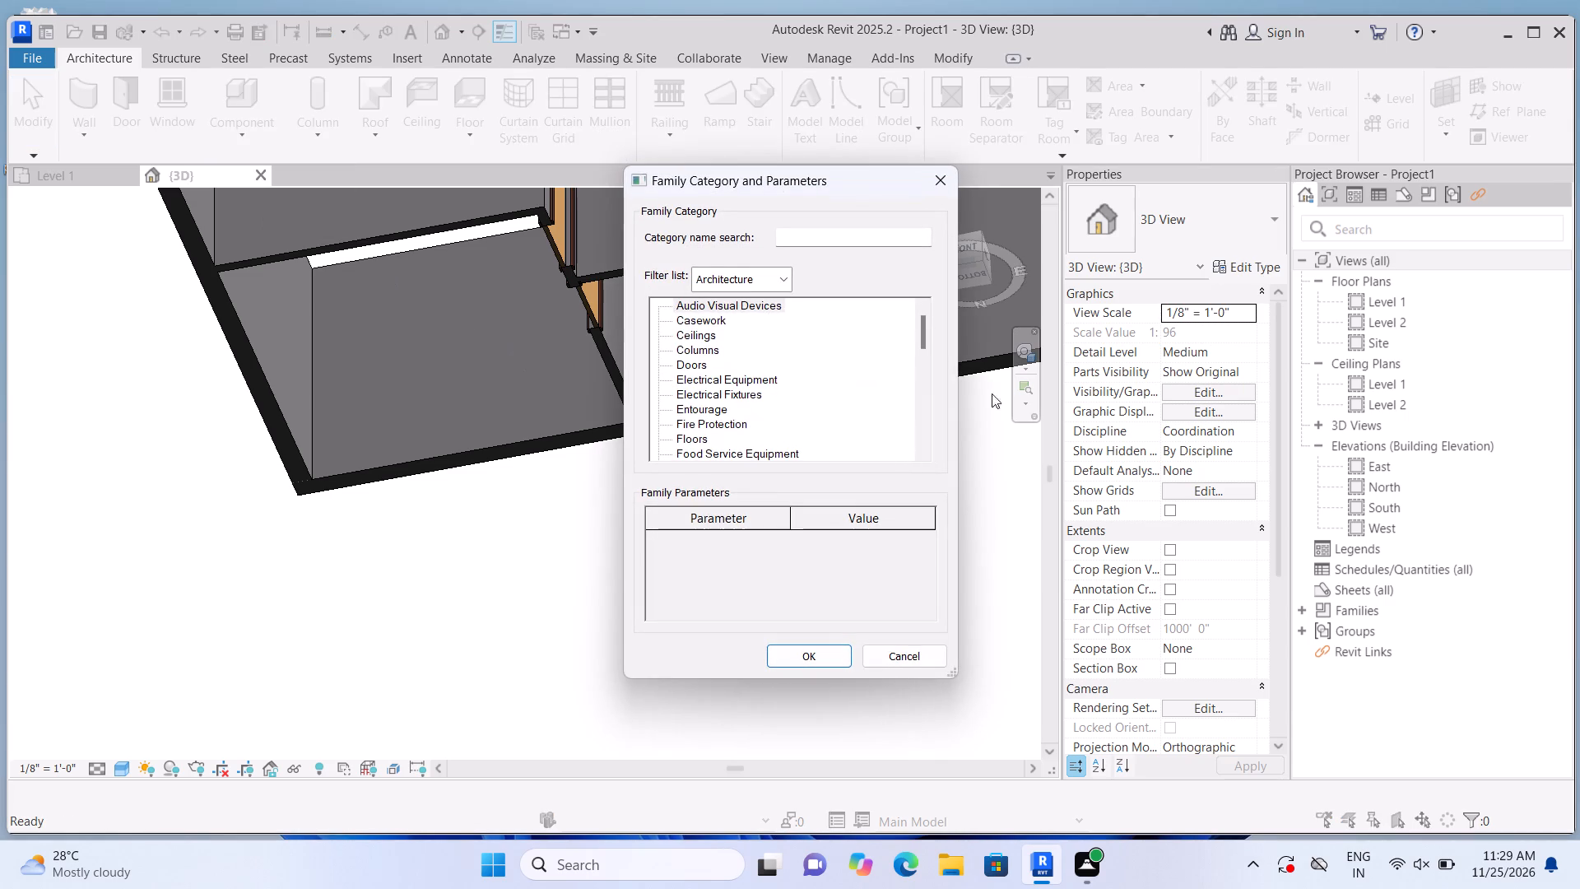
scroll(841, 385, down, 6)
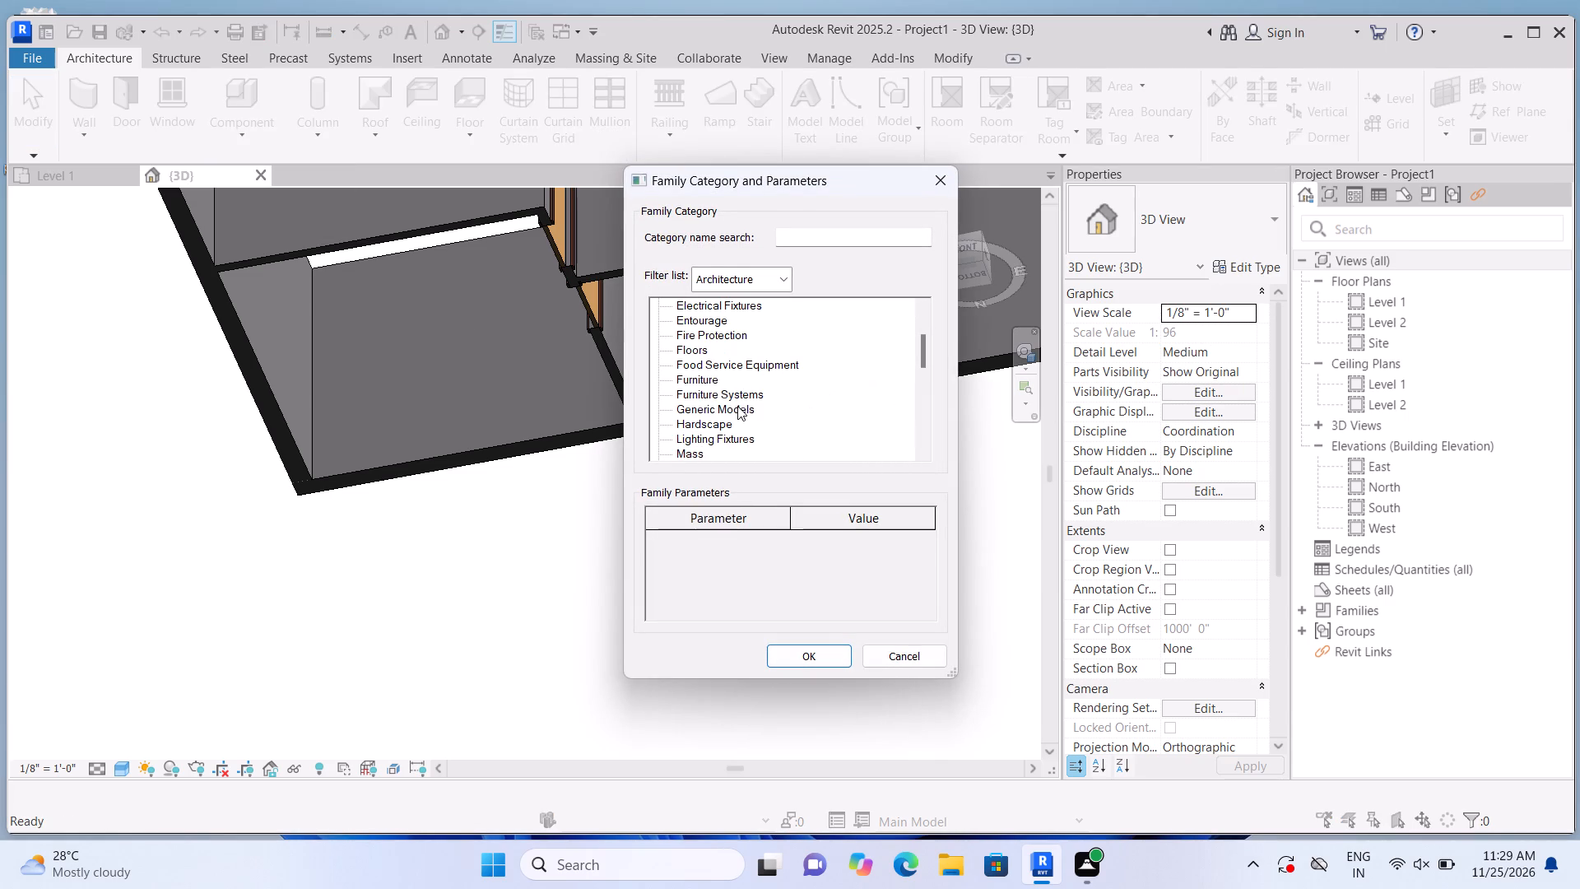
click(737, 408)
click(792, 654)
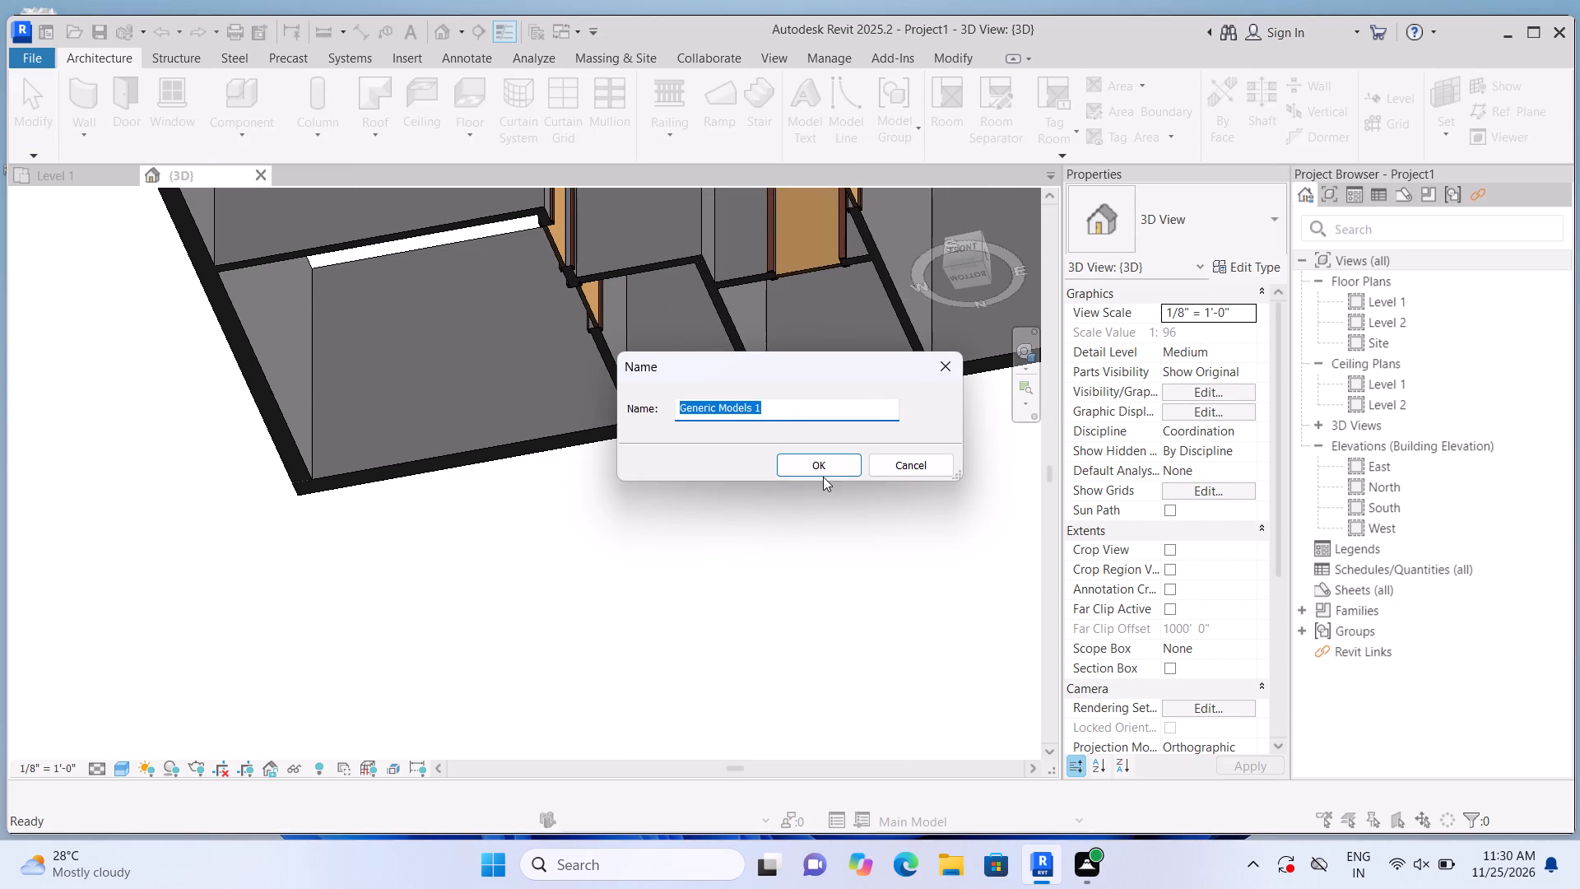
click(825, 460)
Start an extrusion and pick the underside of the 9" exterior wall as its work plane.
click(174, 114)
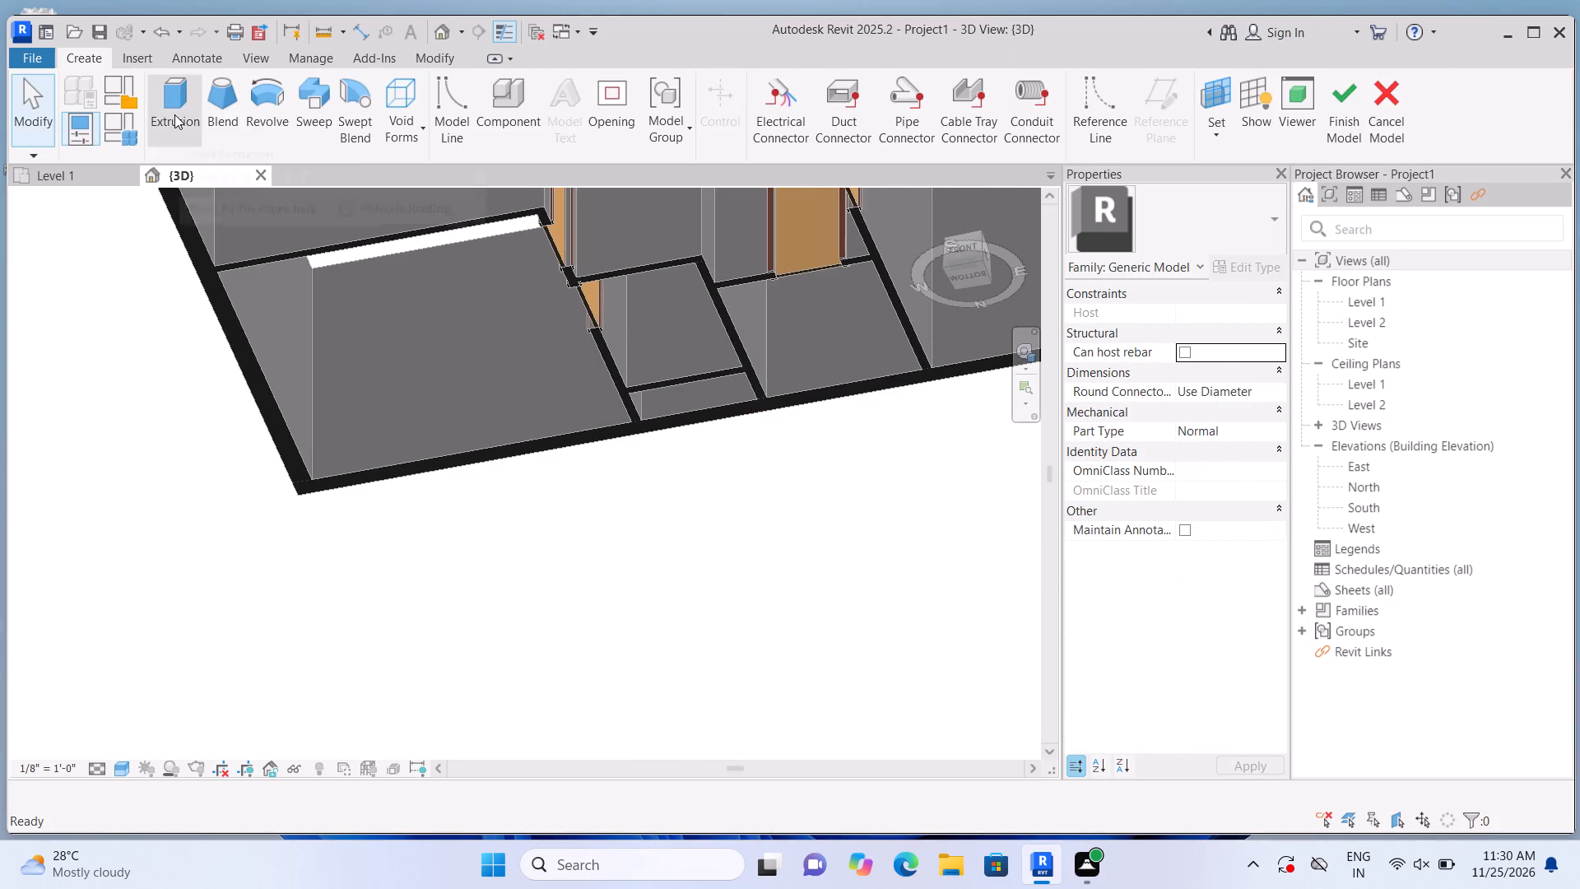
click(1060, 132)
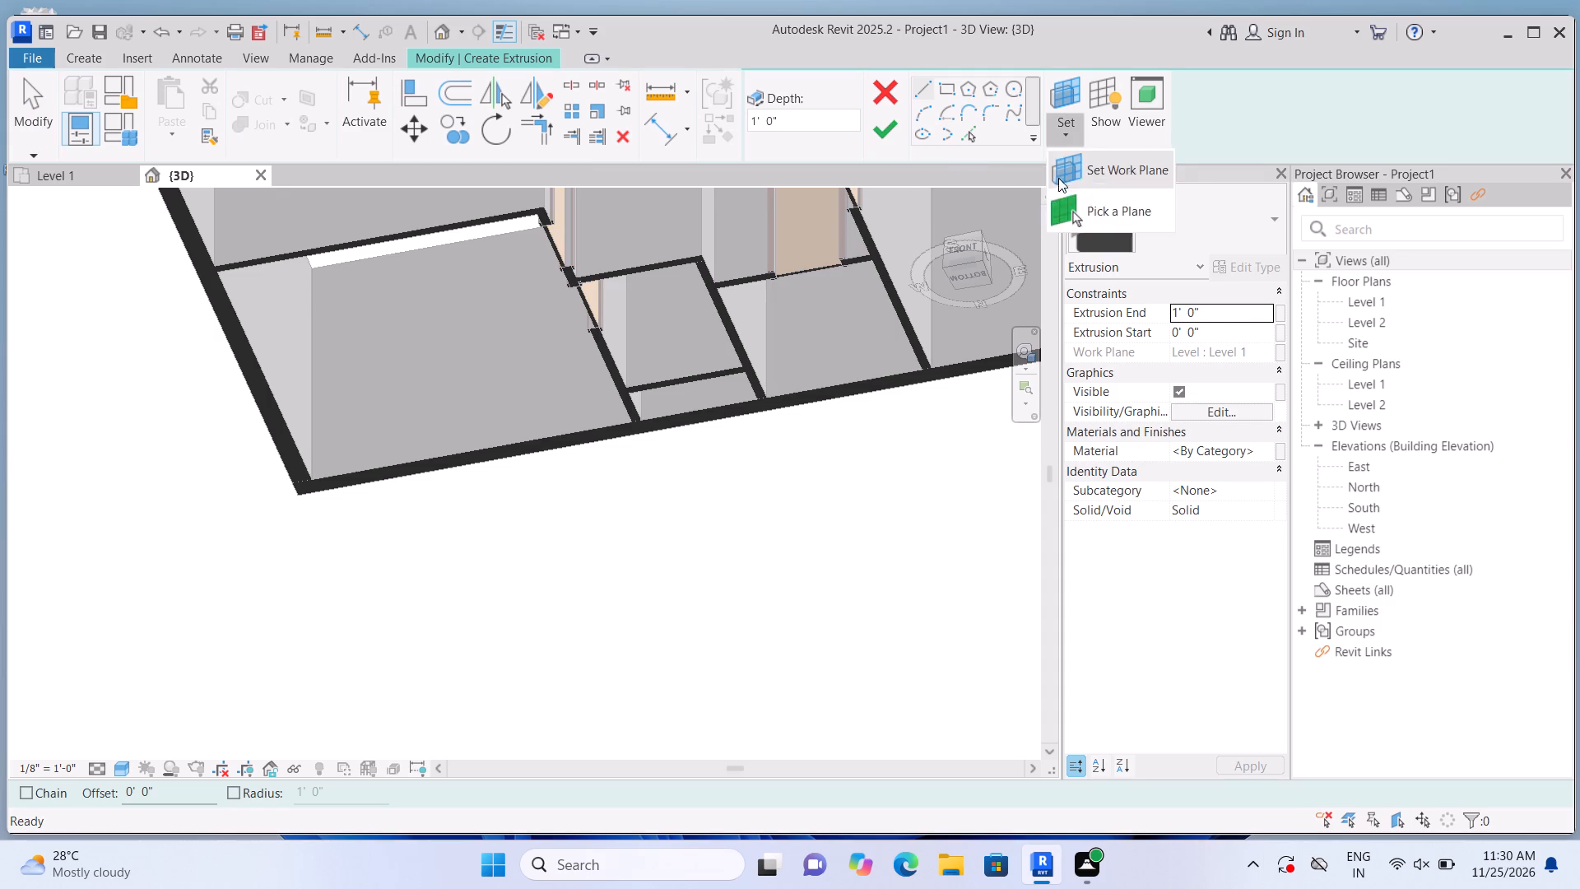
click(1061, 198)
scroll(357, 523, up, 6)
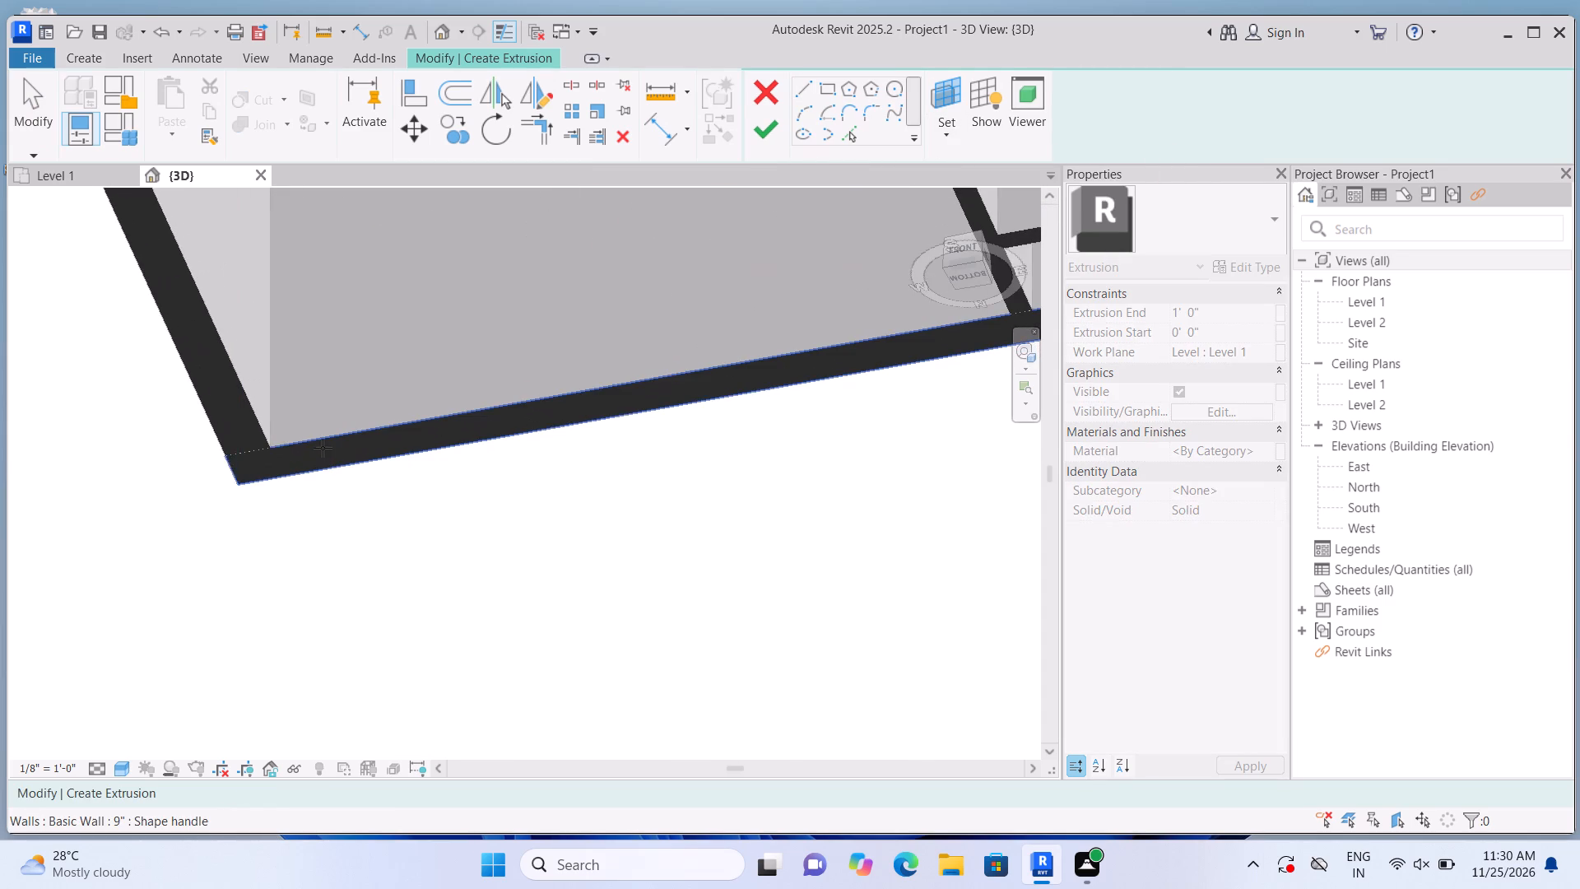
click(323, 448)
click(943, 85)
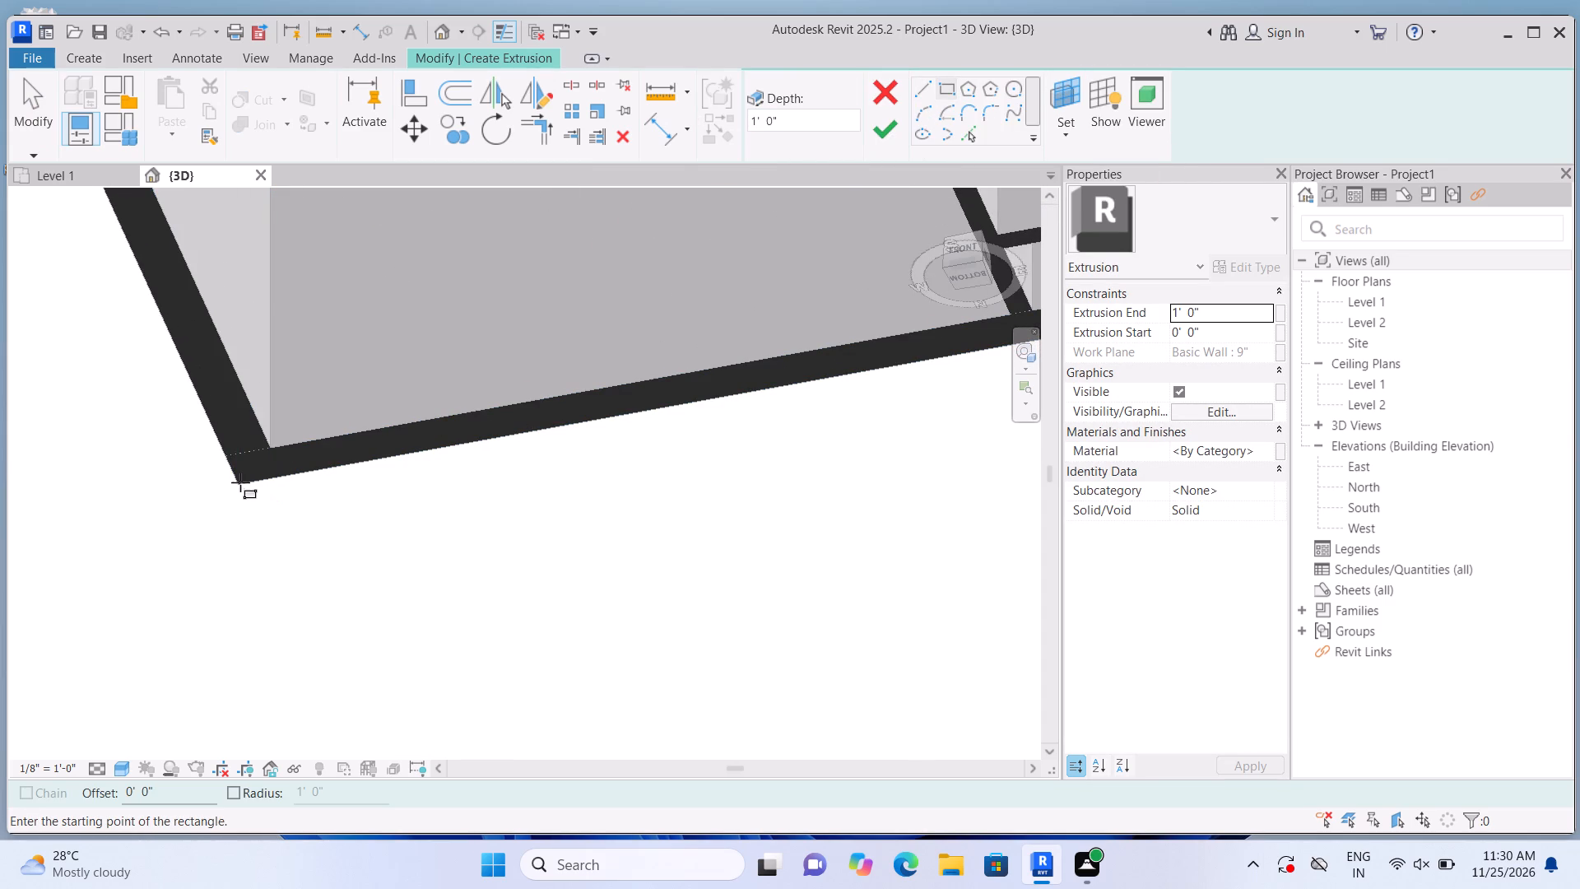
click(1059, 134)
click(1063, 211)
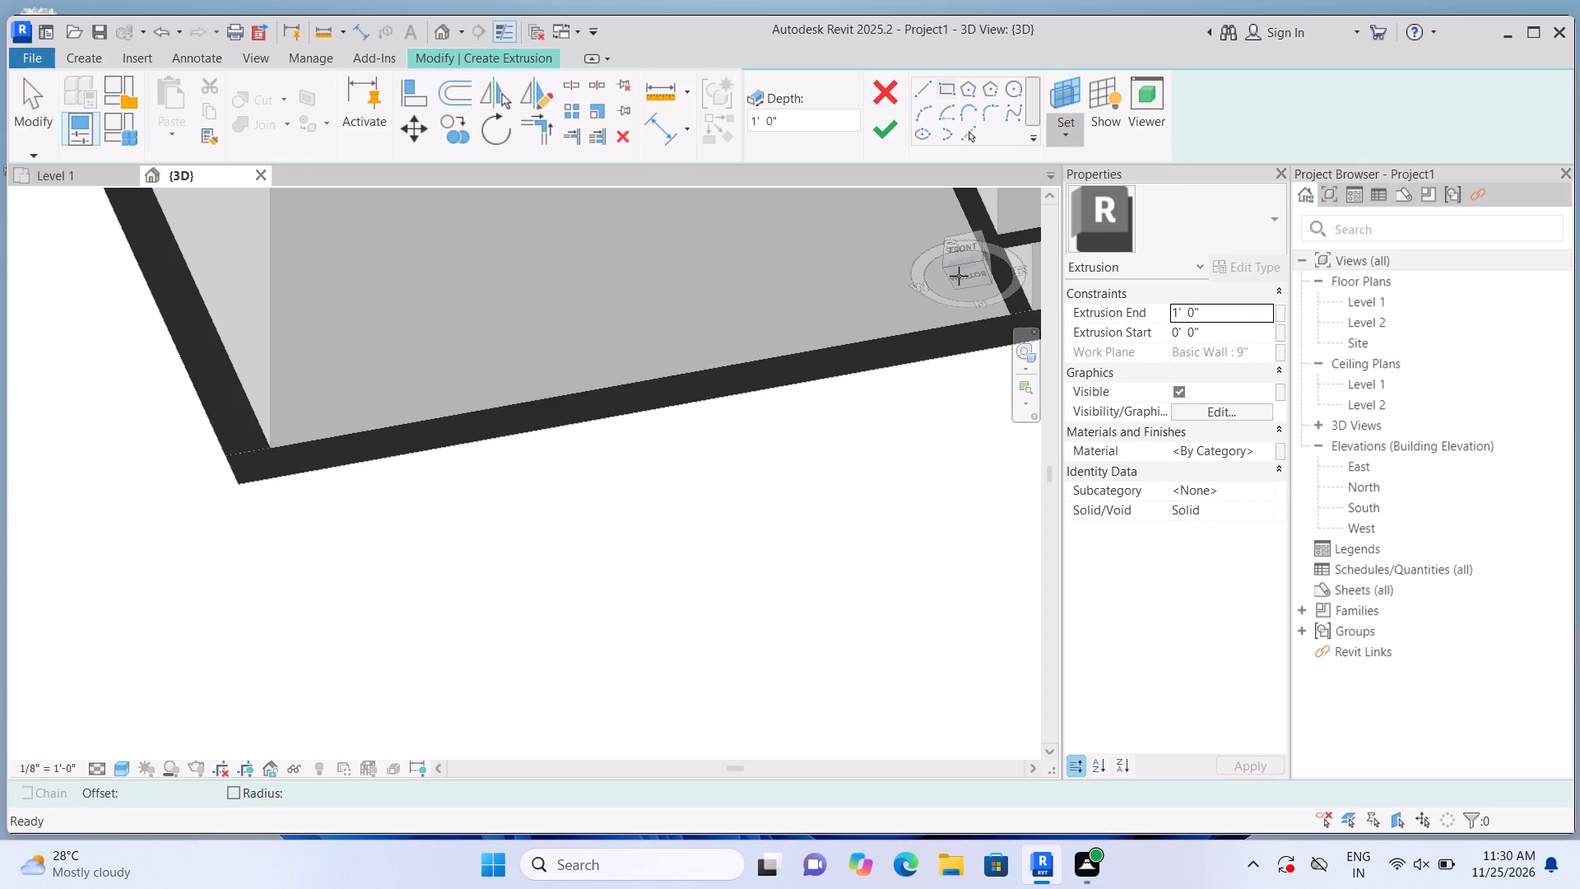
scroll(181, 569, up, 3)
click(344, 413)
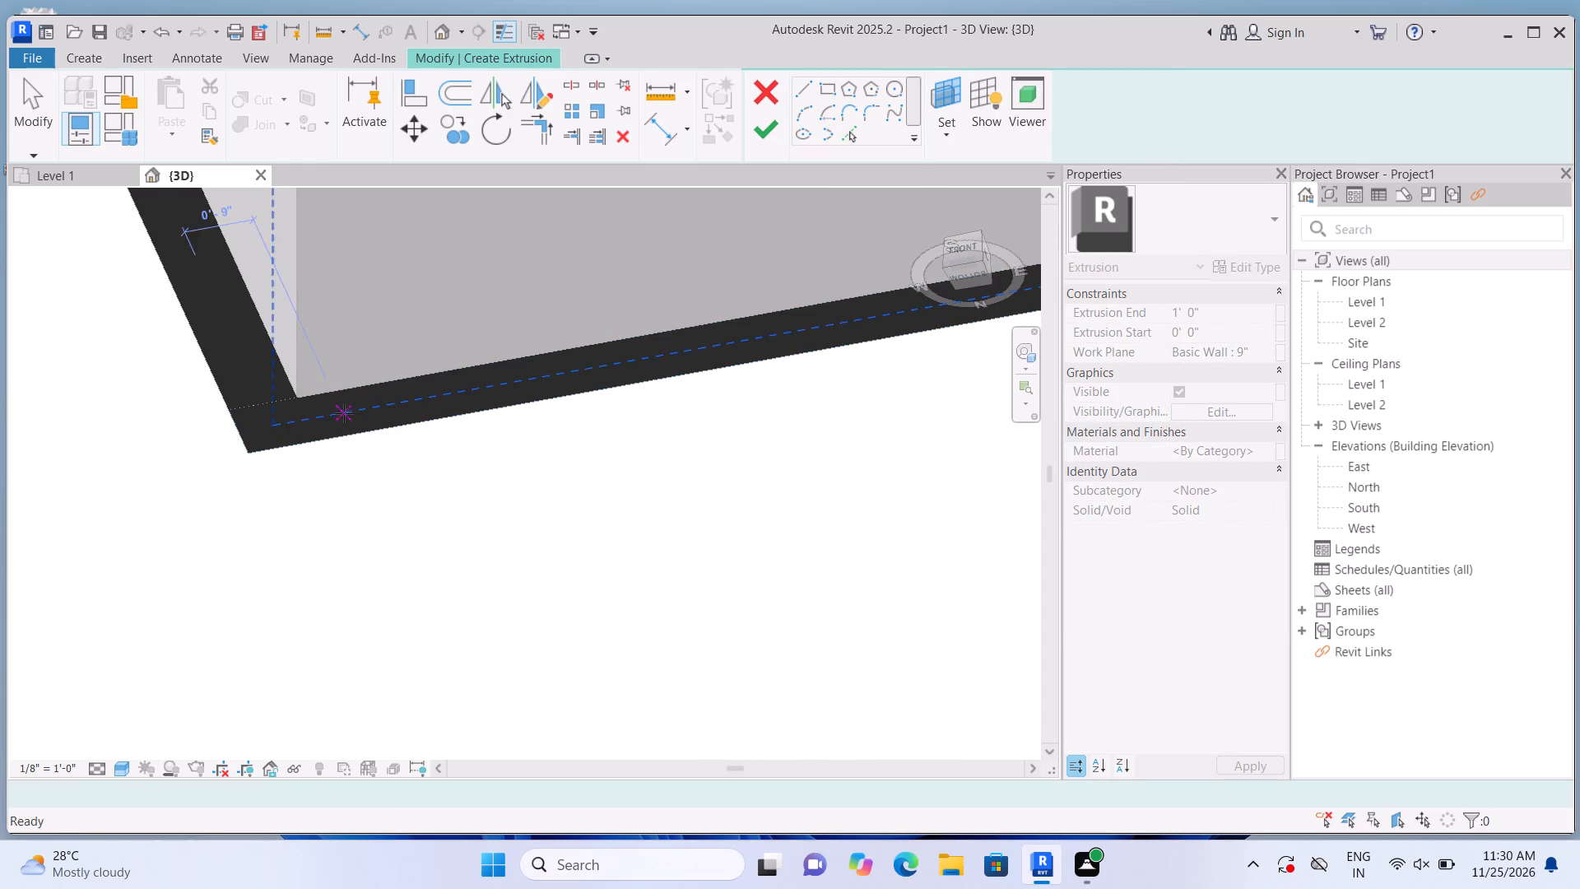
Sketch a rectangle between the building's diagonally opposite outer corners and finish it as a 1'-0" deep extrusion under the walls.
click(947, 90)
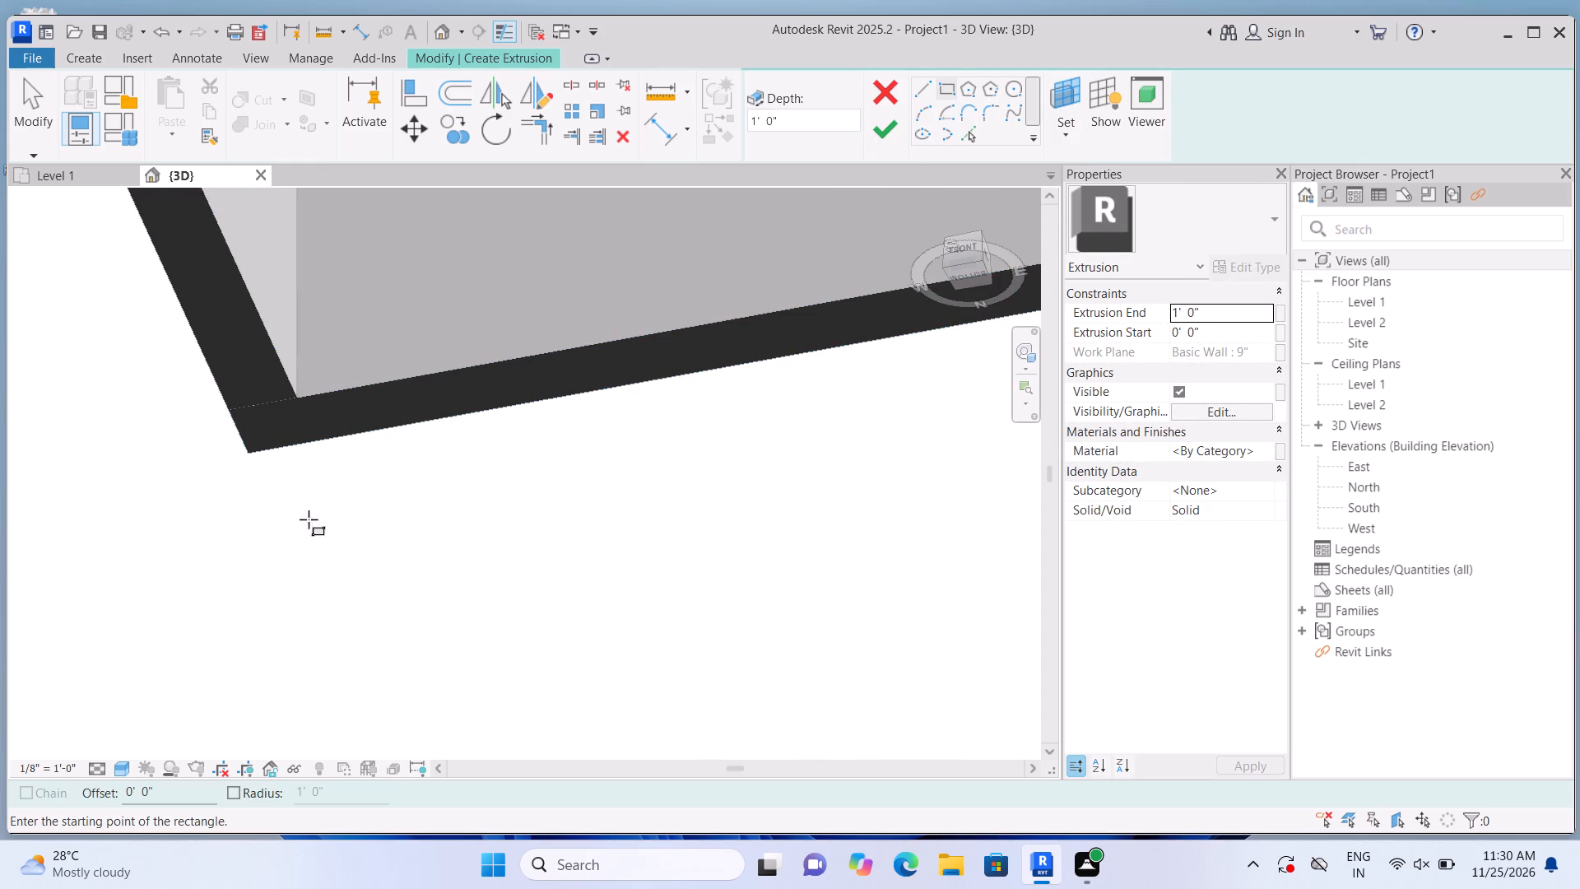
click(252, 454)
scroll(318, 456, down, 4)
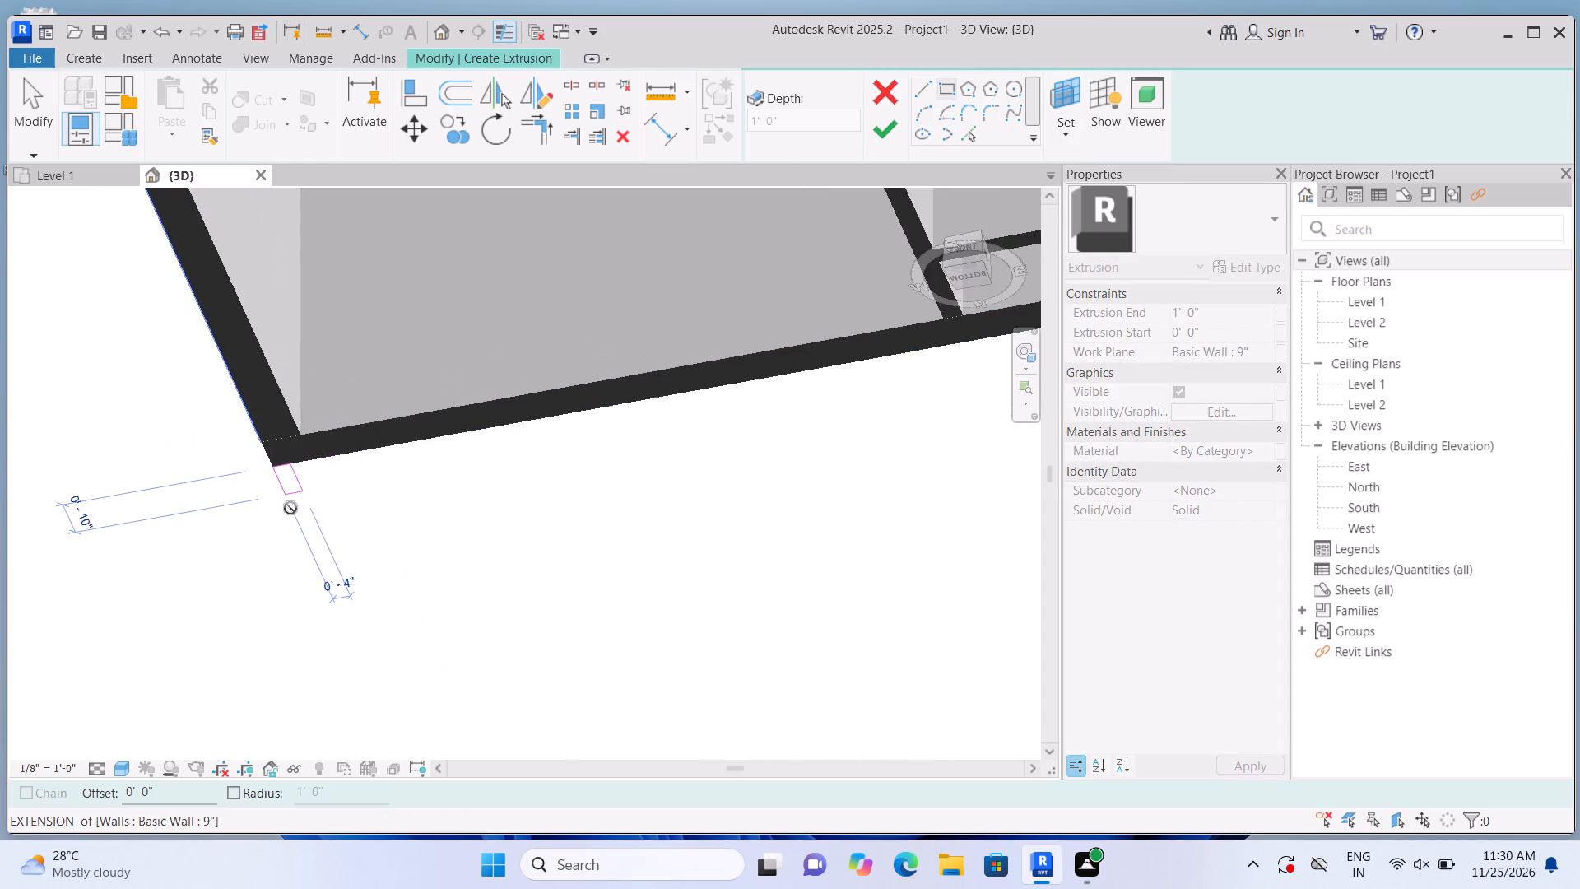
scroll(290, 508, down, 8)
scroll(479, 288, down, 12)
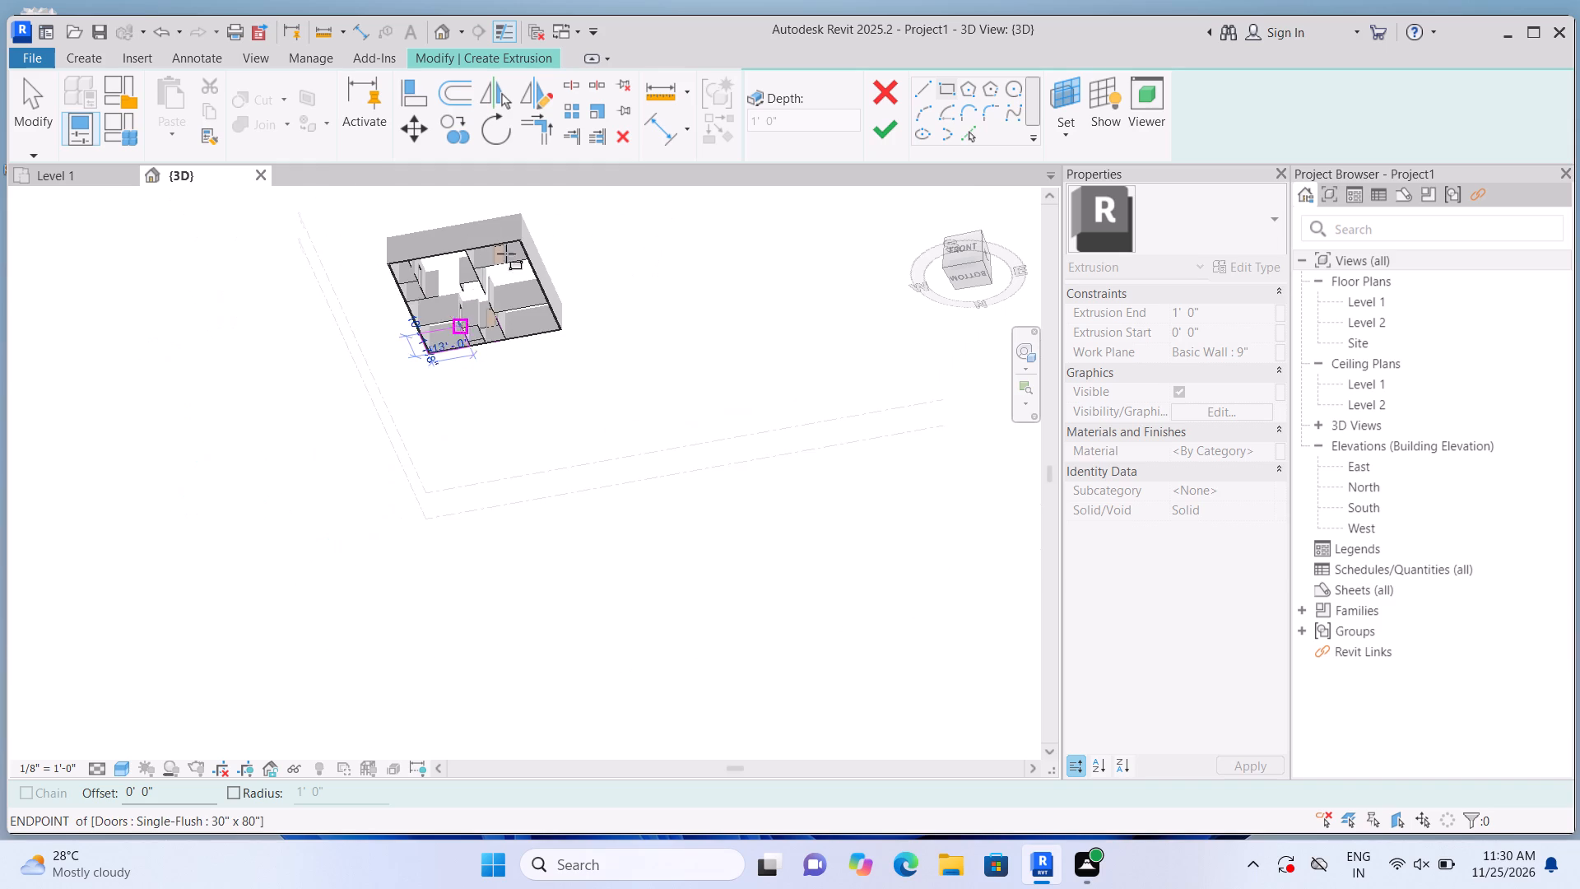
scroll(521, 200, up, 12)
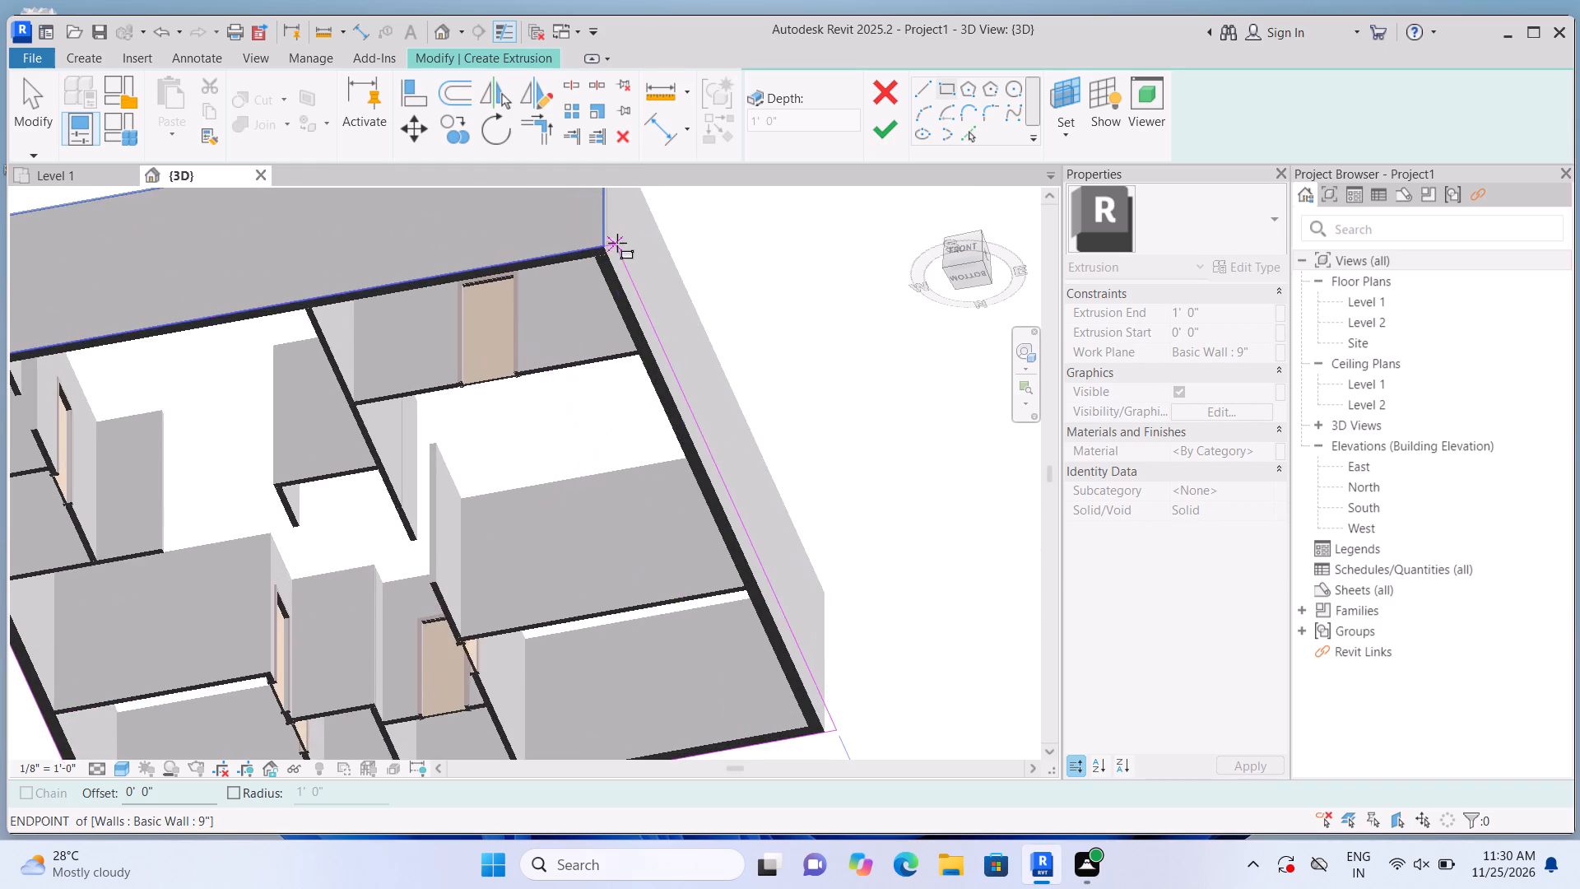
scroll(615, 244, up, 5)
click(597, 248)
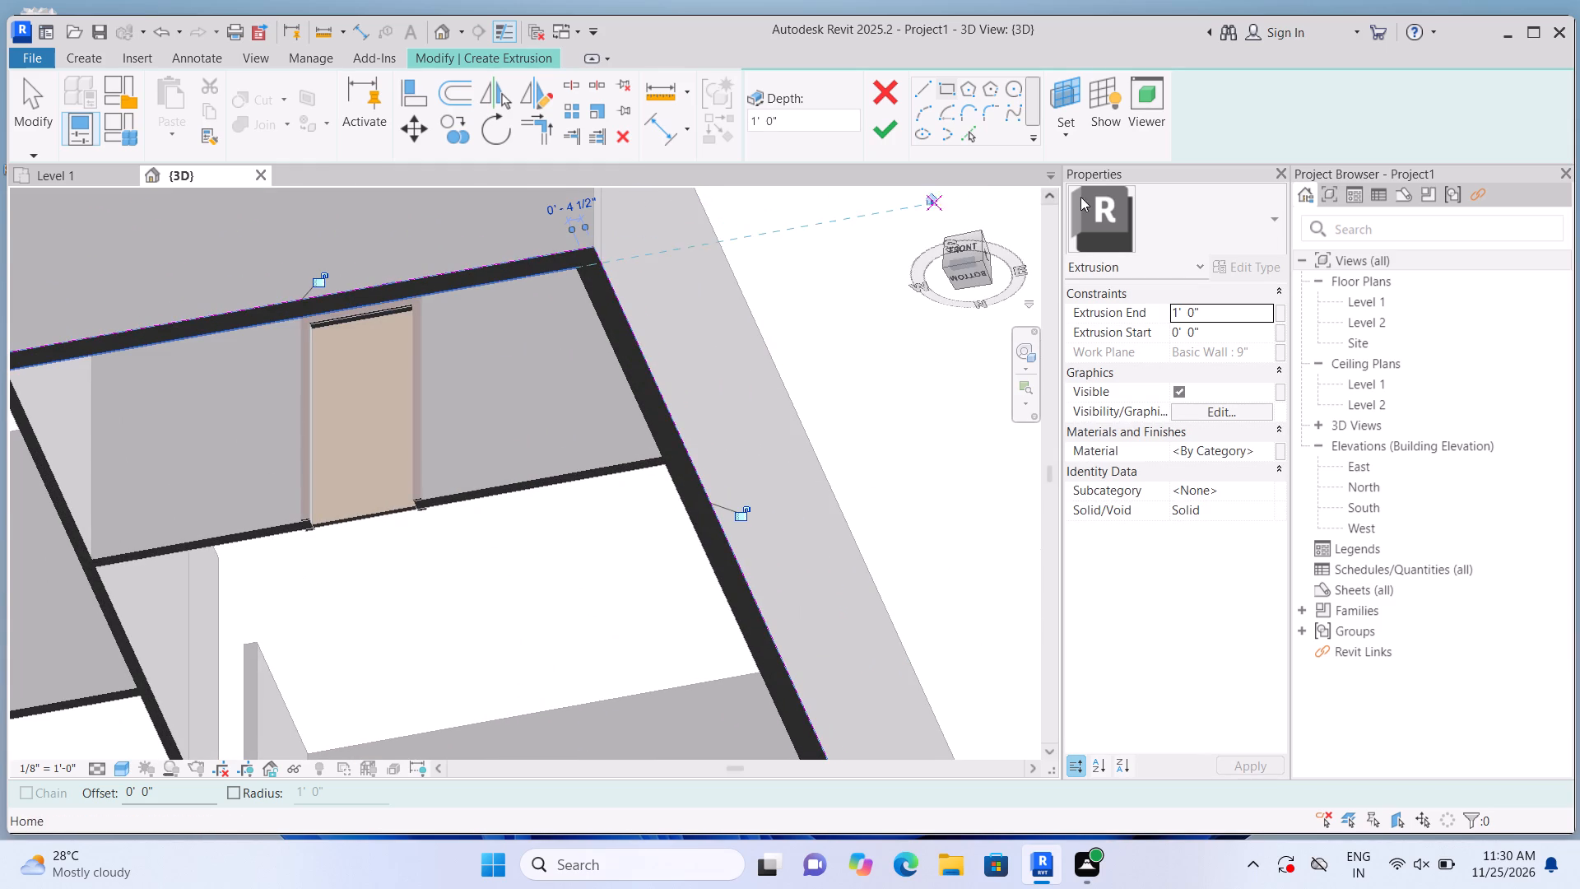
click(878, 119)
Stretch the base slab's right edge outward beyond the exterior wall, to a dimension of 23'-0".
scroll(779, 323, down, 1)
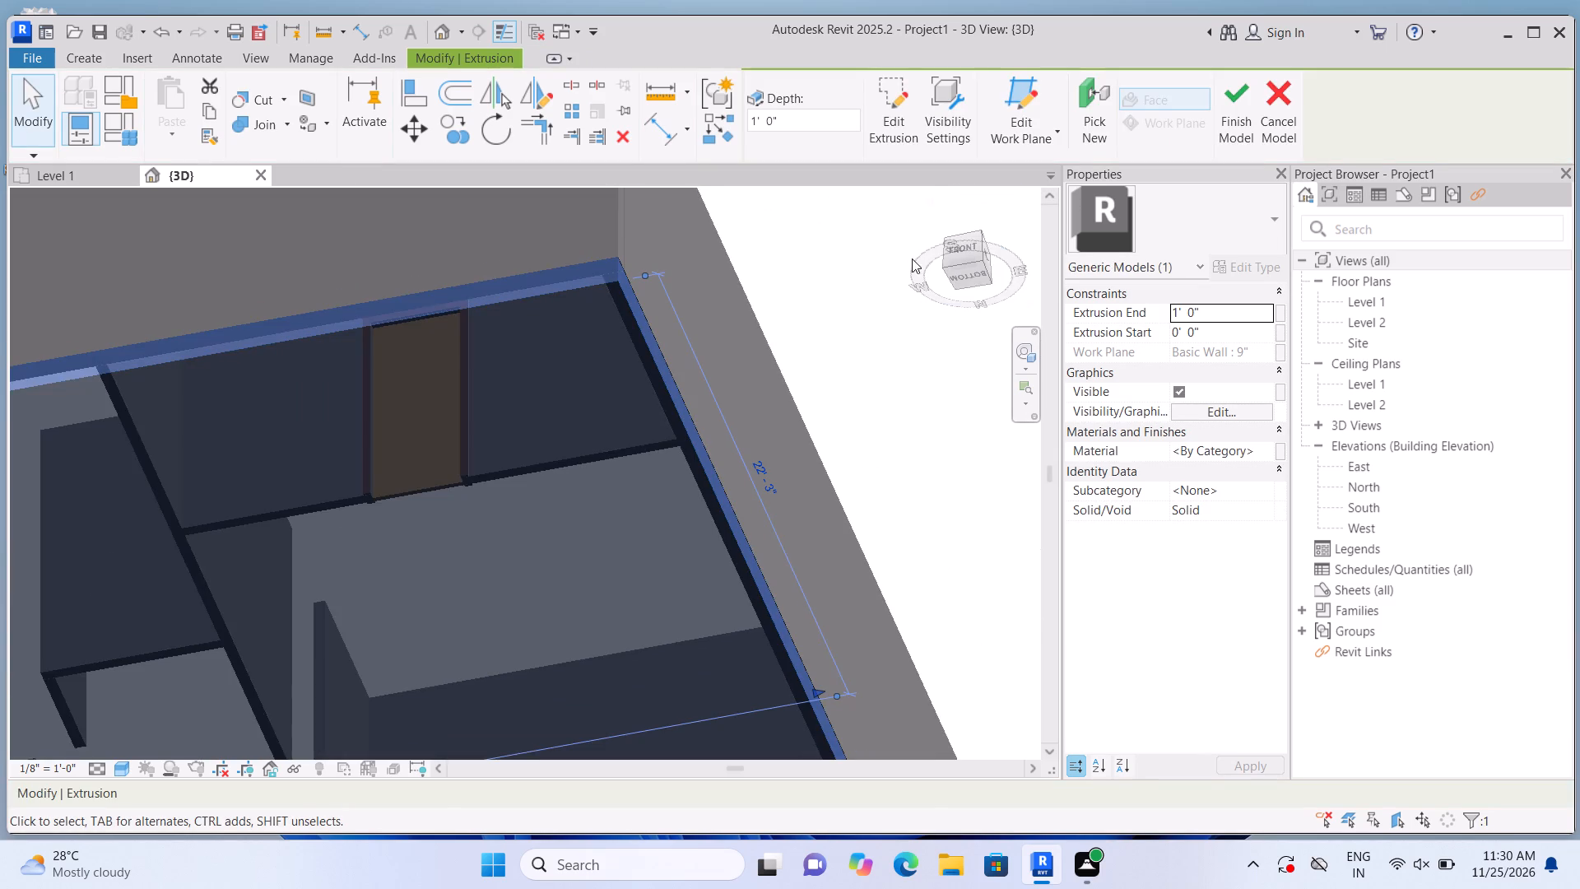
click(931, 196)
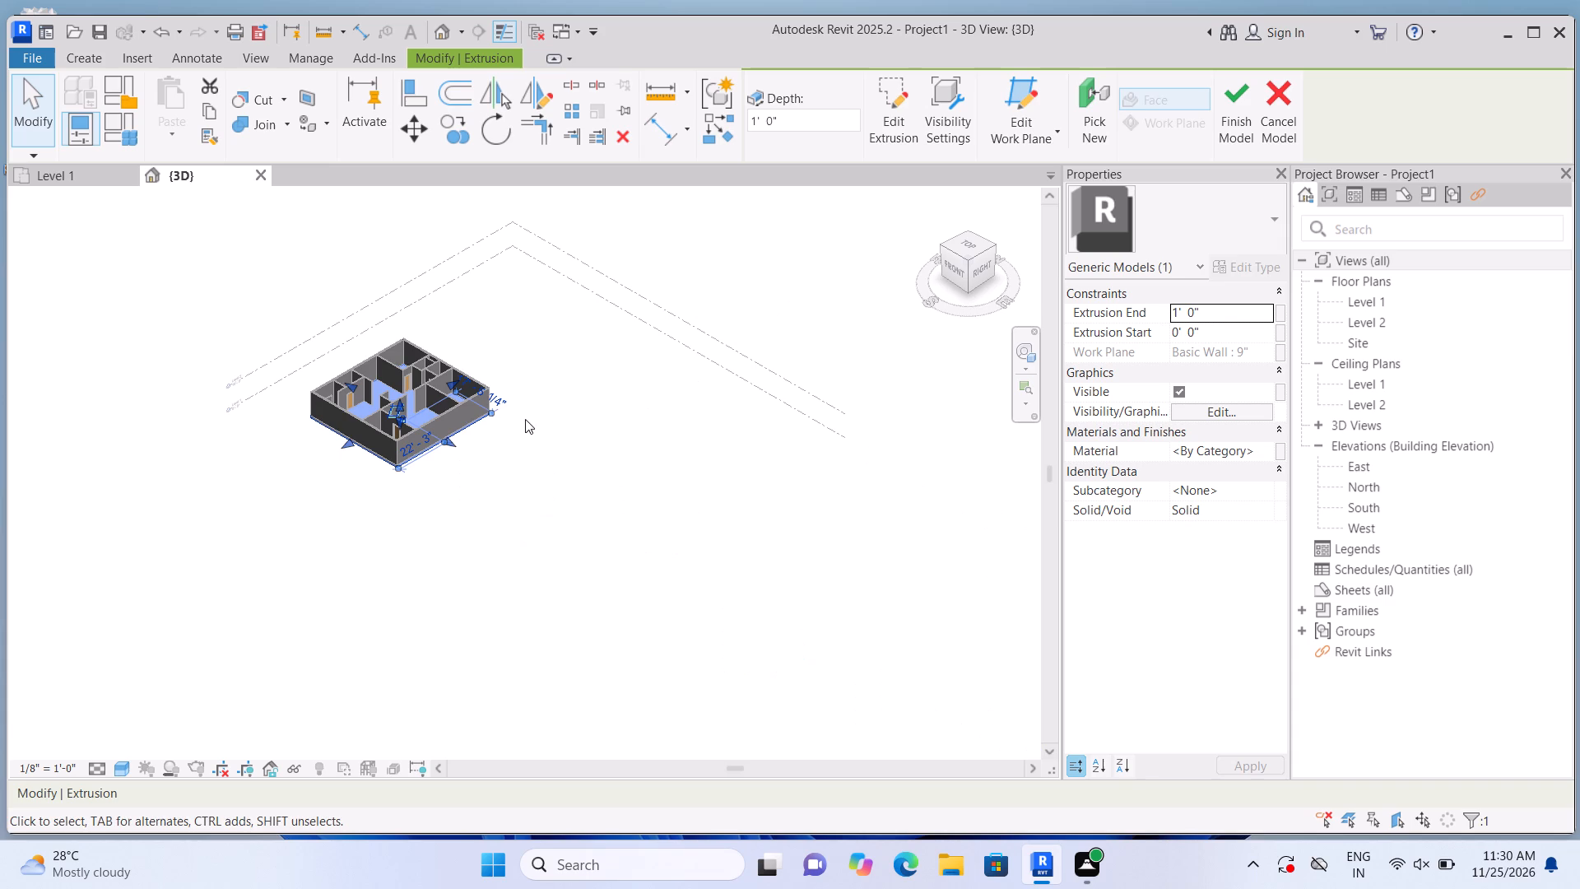
middle_drag(278, 421, 258, 727)
scroll(273, 703, up, 2)
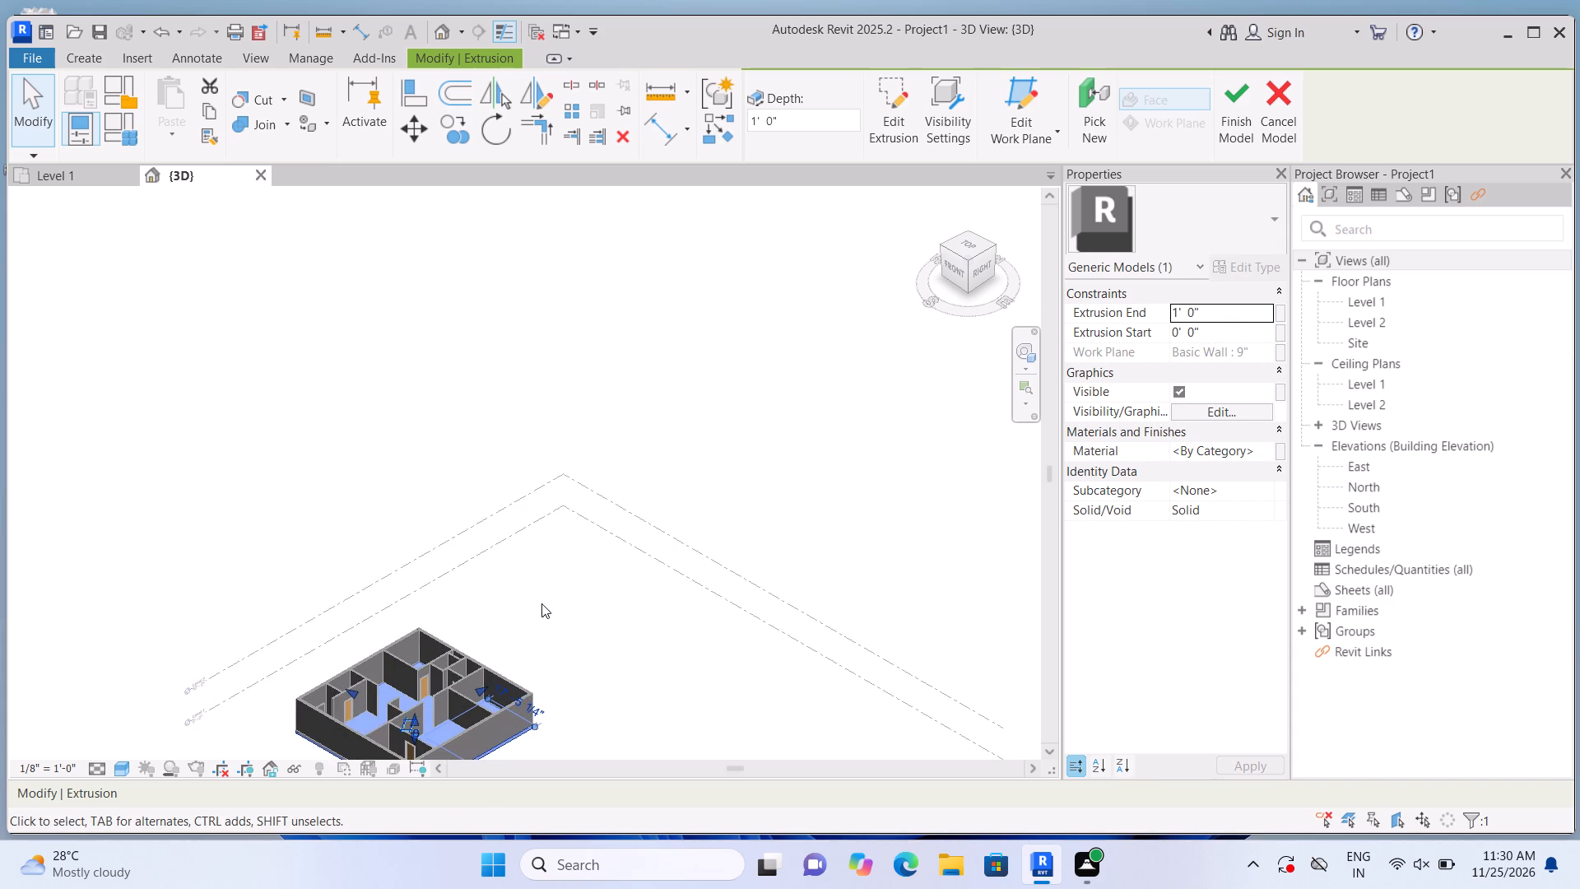
scroll(546, 494, down, 3)
scroll(505, 707, up, 6)
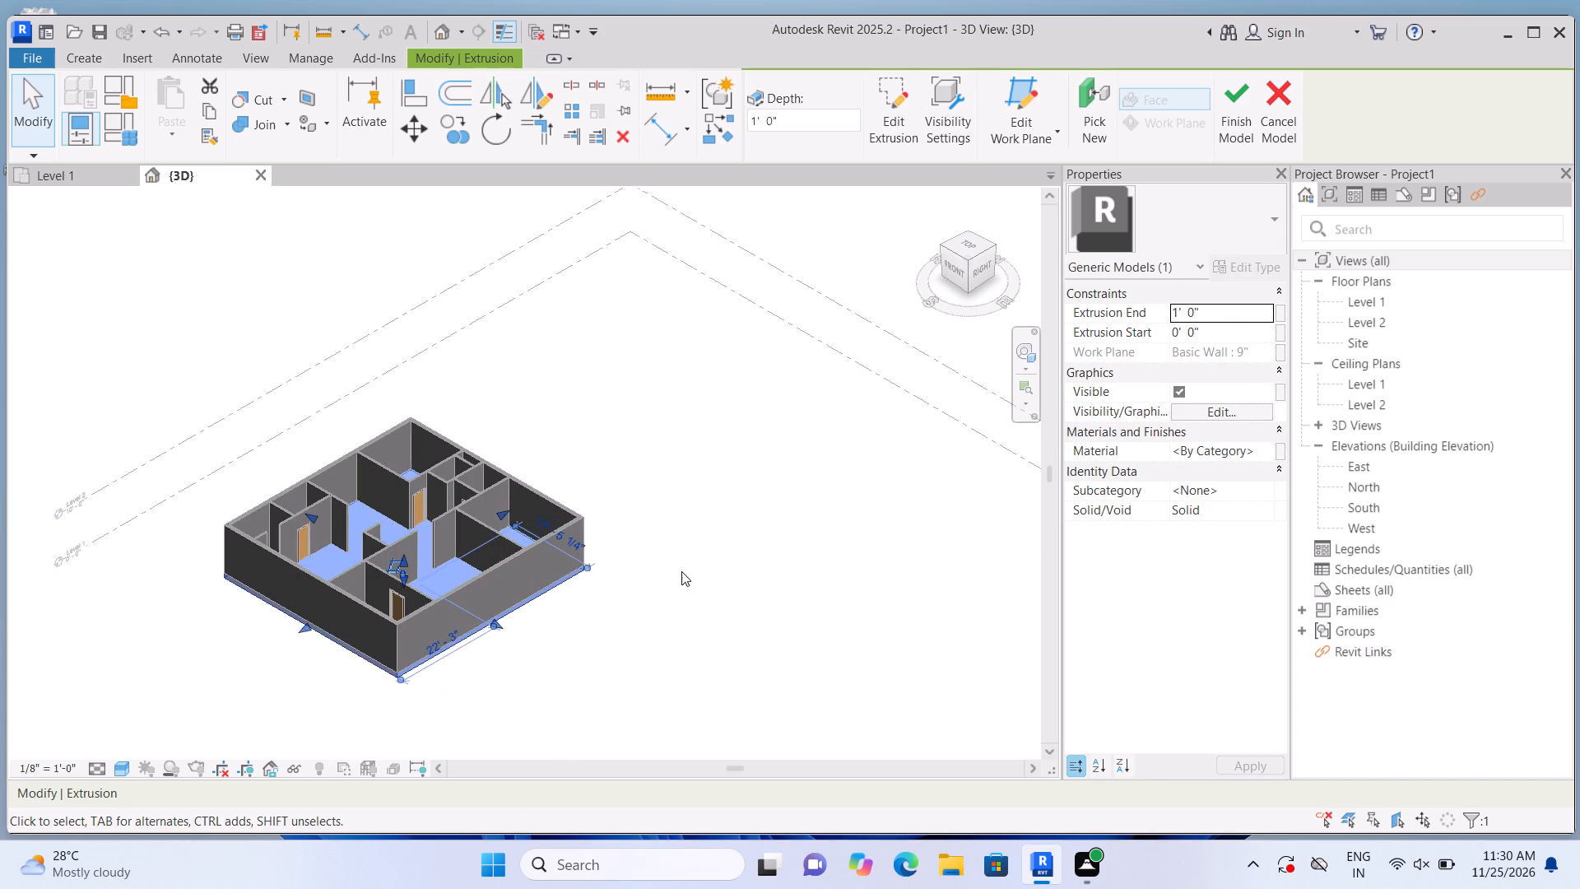
click(681, 571)
scroll(142, 730, up, 2)
scroll(402, 671, up, 1)
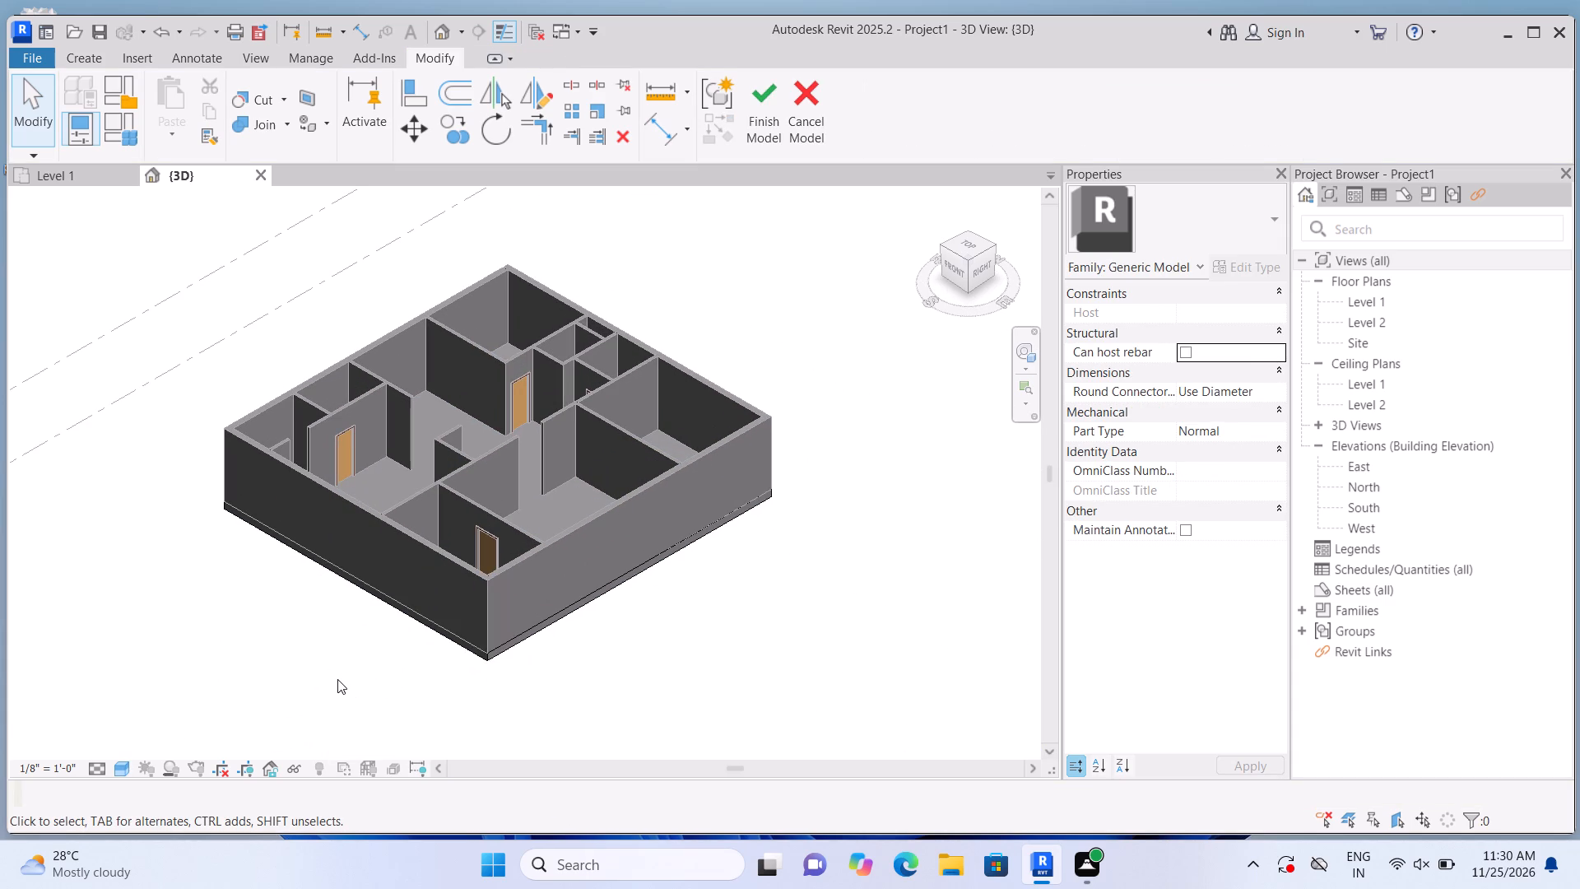
middle_drag(337, 679, 311, 685)
middle_drag(295, 685, 241, 688)
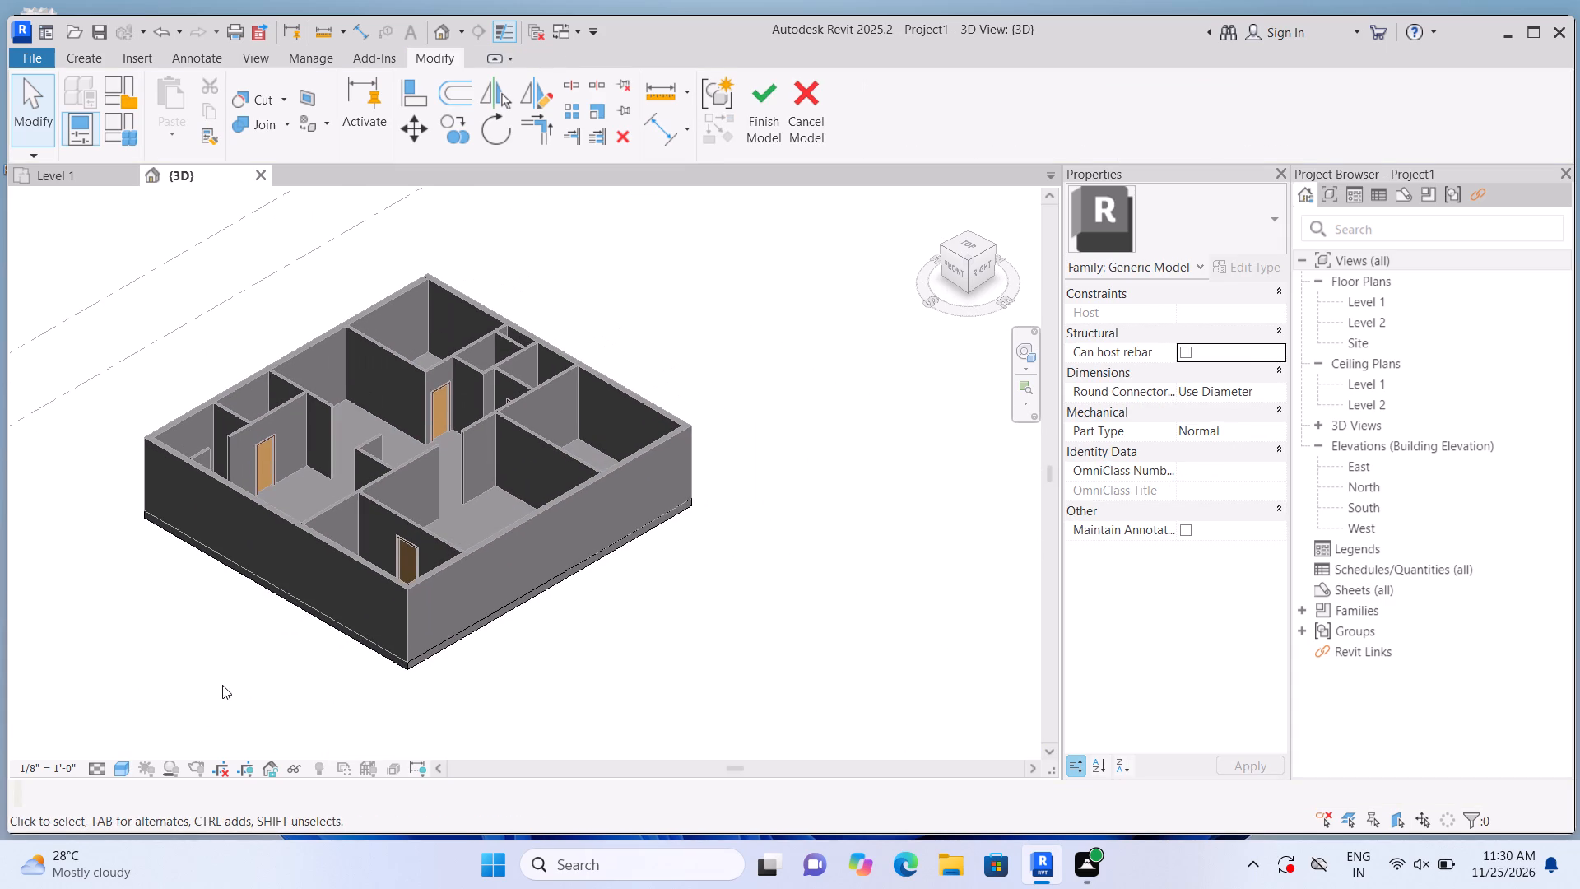
scroll(476, 669, up, 3)
click(479, 610)
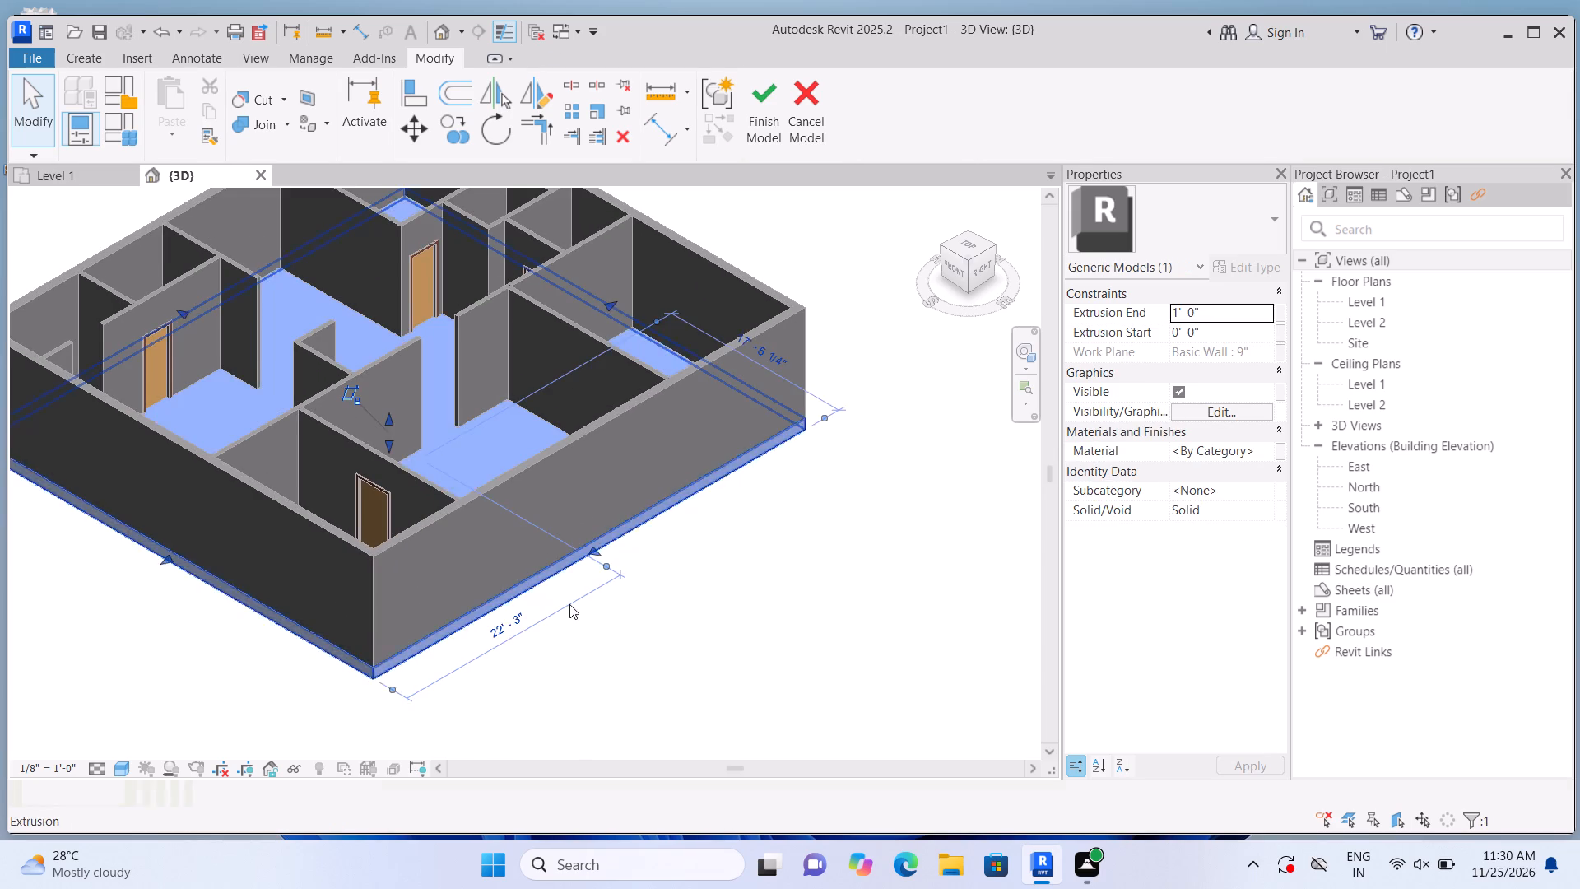
scroll(573, 604, up, 1)
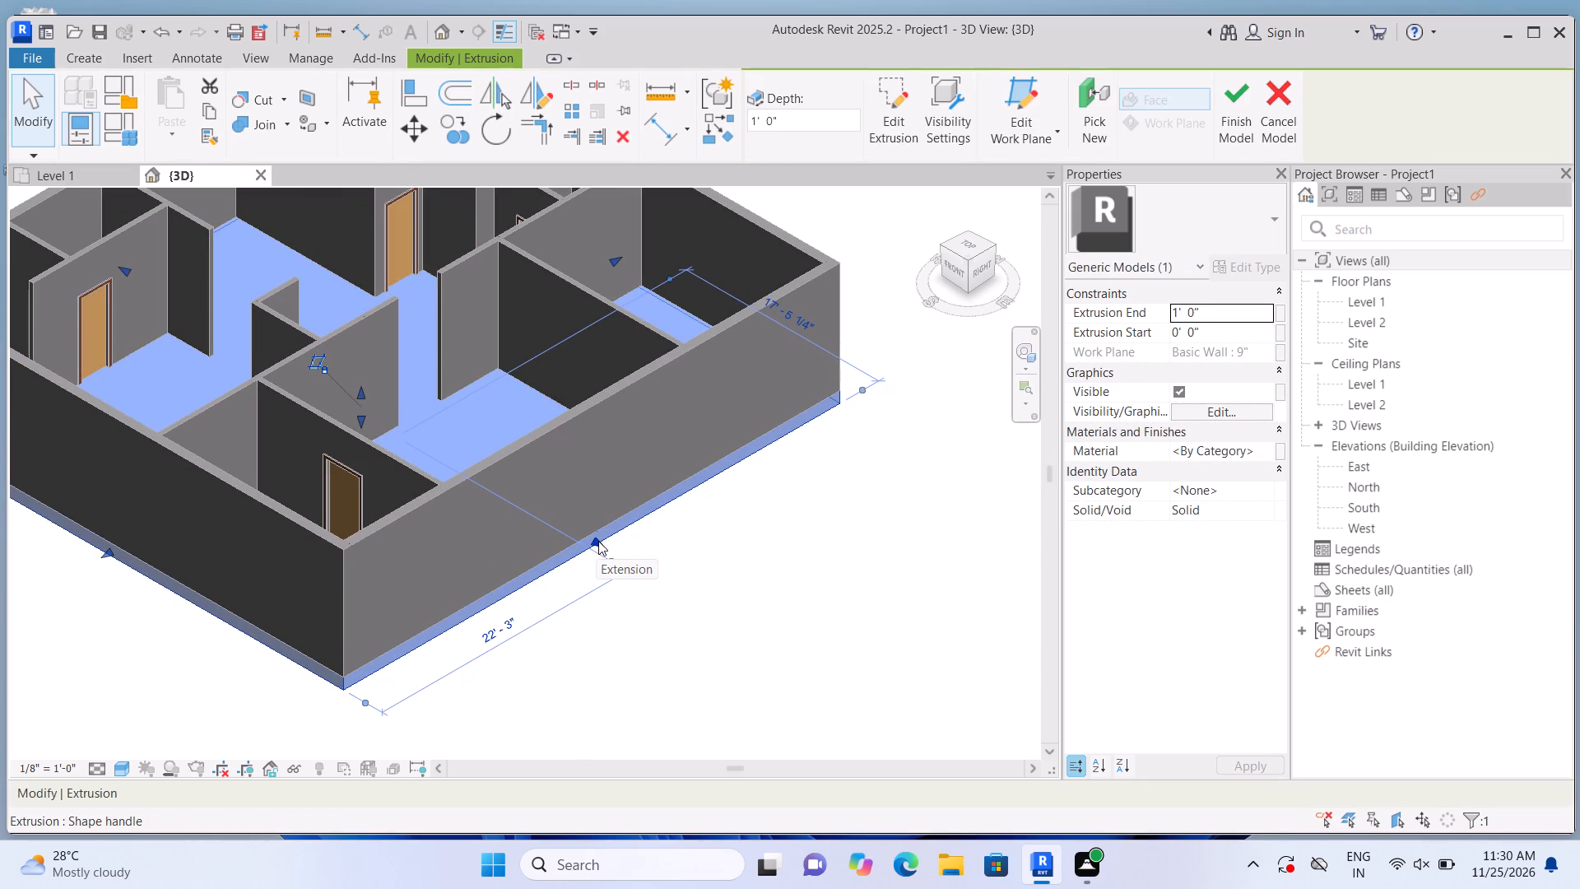
drag(598, 541, 652, 579)
click(652, 579)
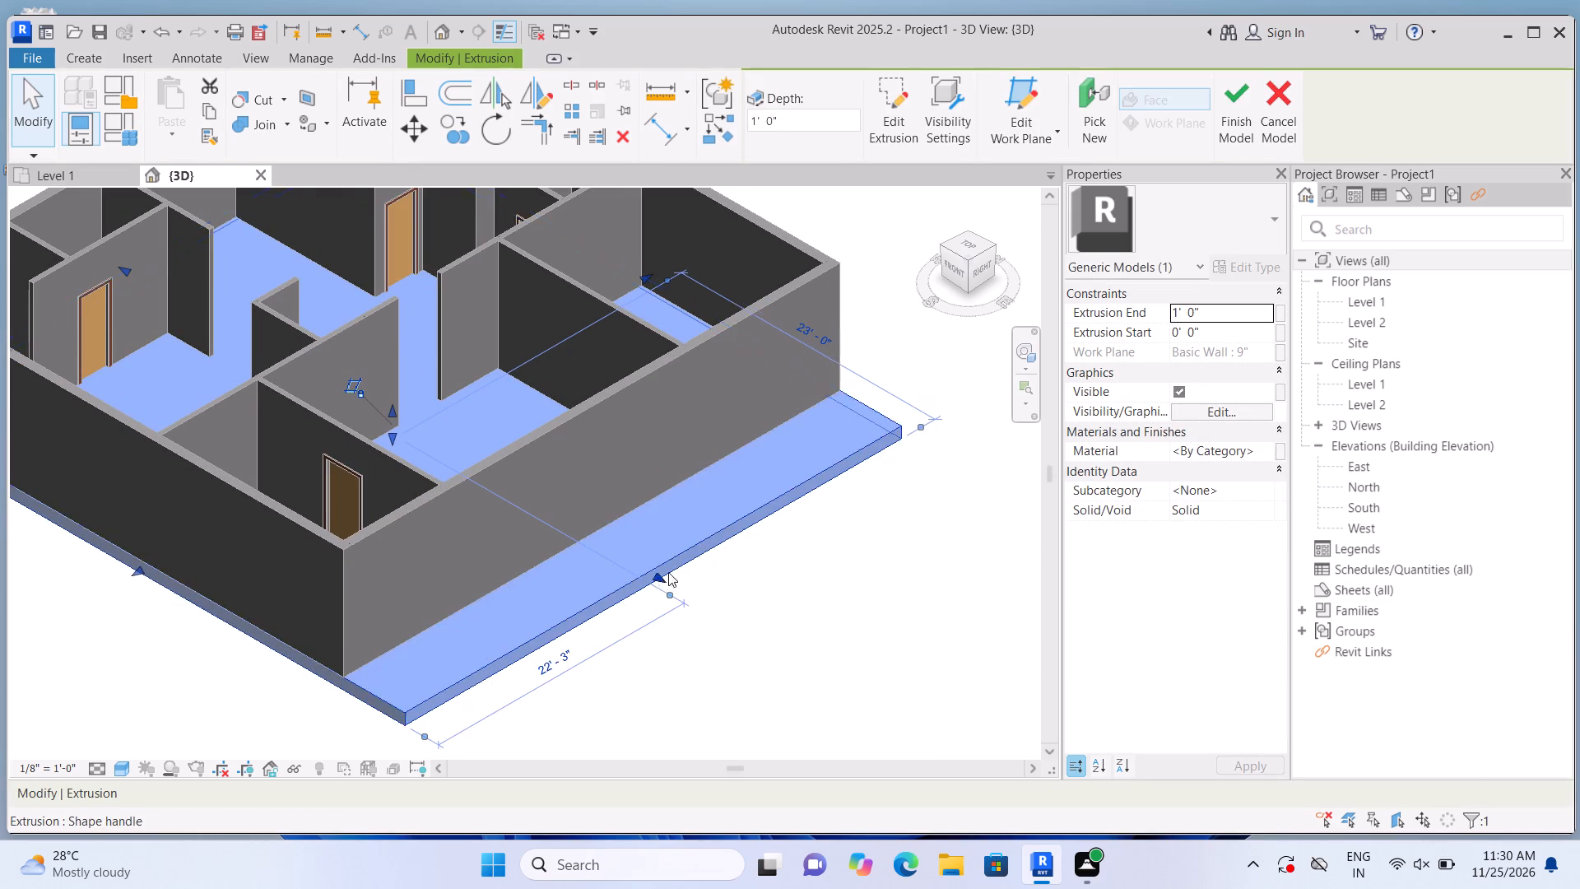
Stretch the base slab's front edge outward beyond the exterior wall, to a dimension of 30'-0".
scroll(690, 567, down, 2)
scroll(309, 582, up, 2)
drag(258, 564, 212, 600)
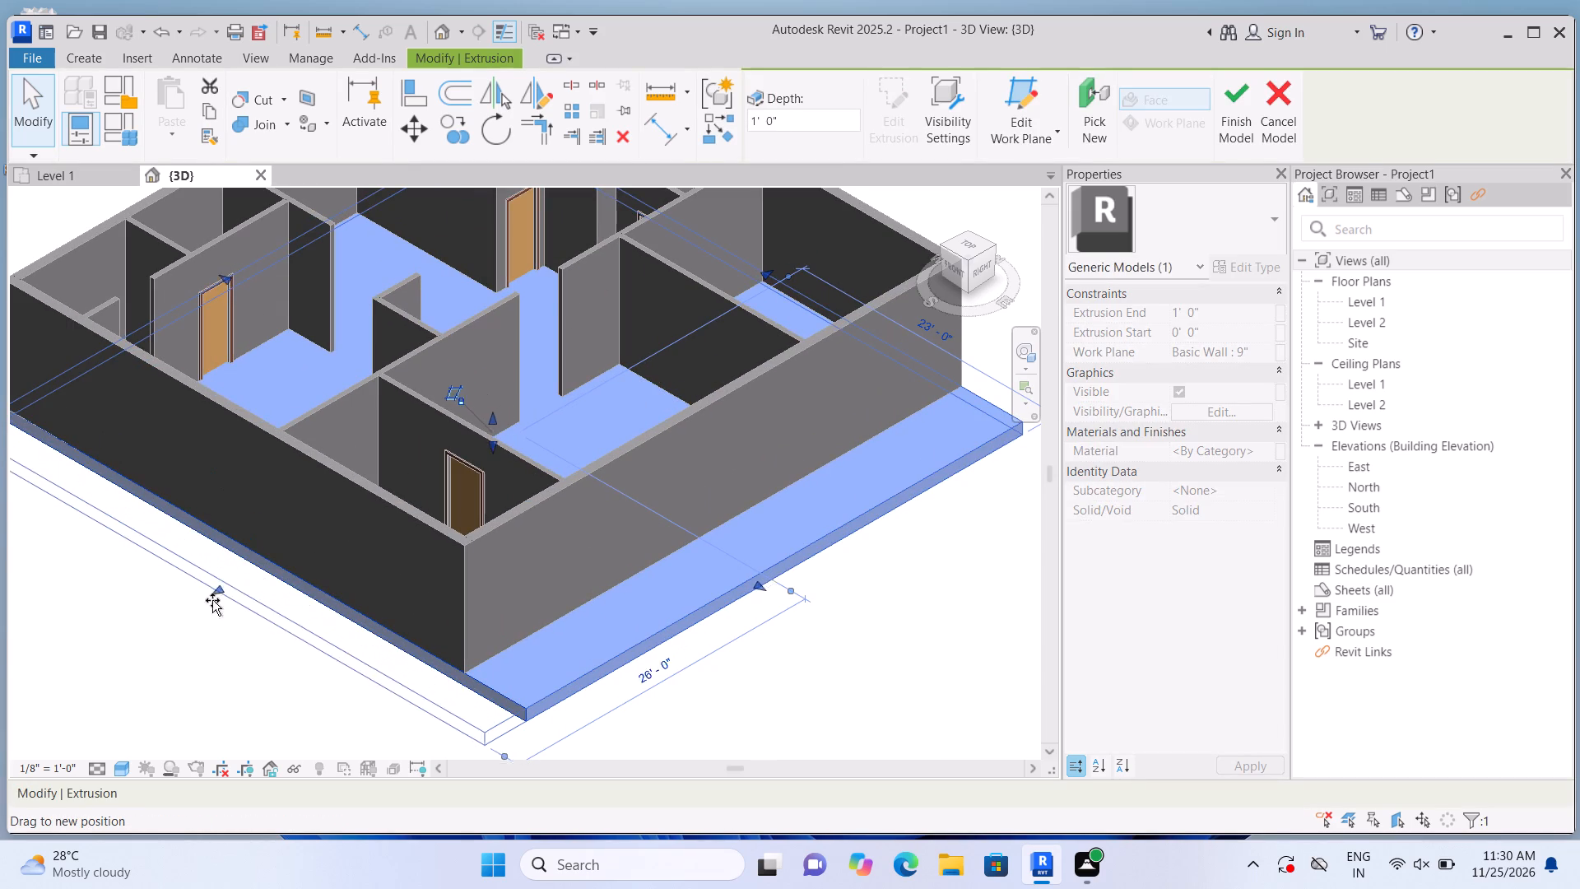
drag(212, 600, 184, 620)
scroll(303, 603, down, 3)
scroll(754, 468, up, 1)
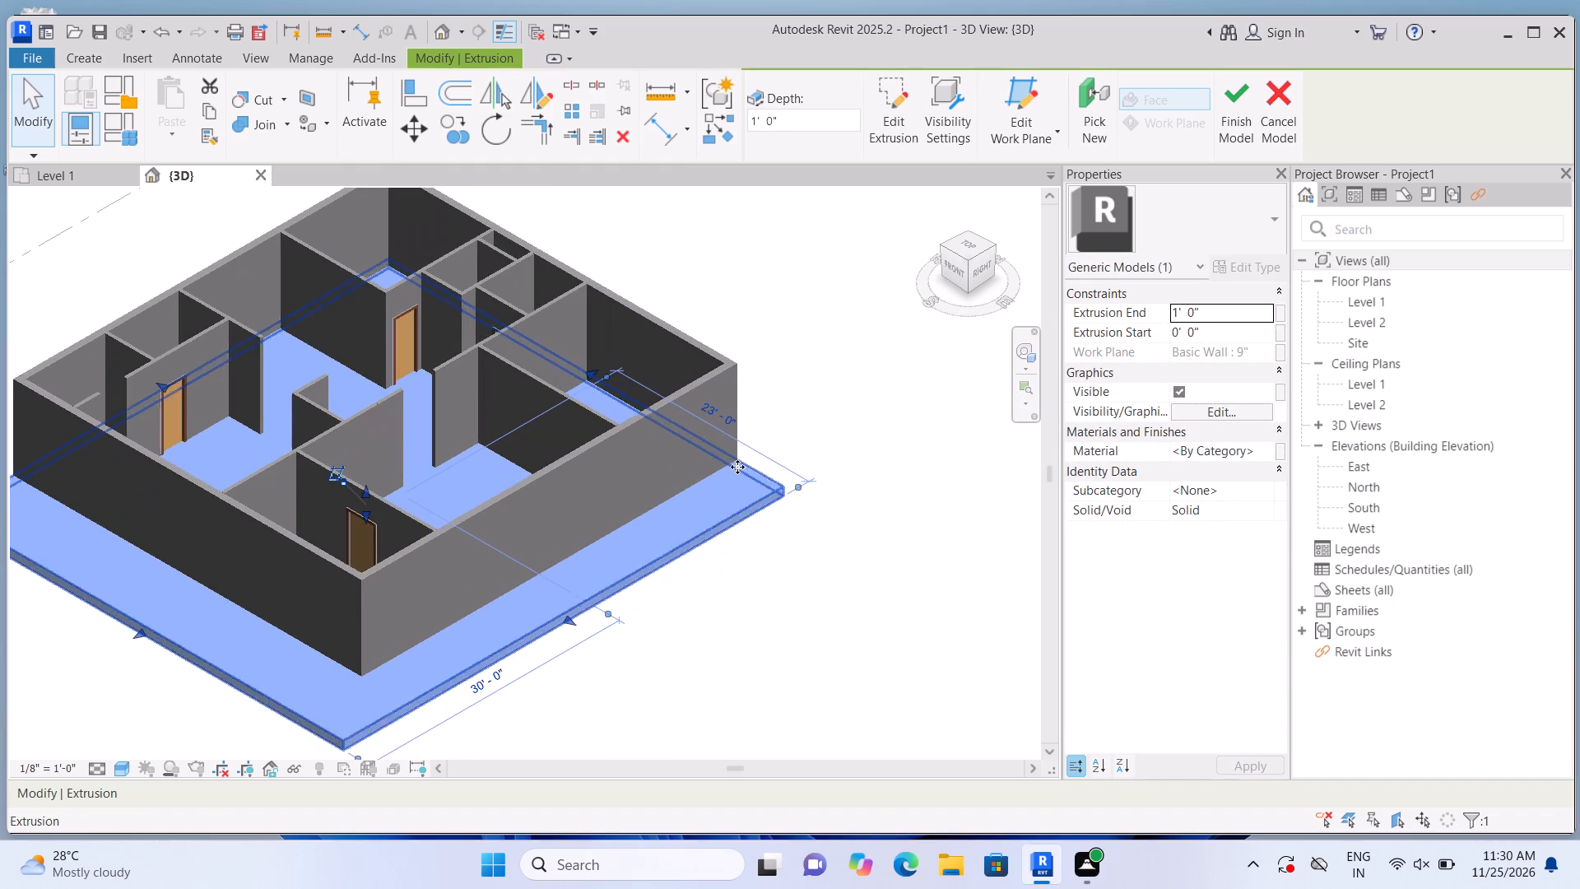
Stretch the base slab's back and left edges outward so the slab projects past the exterior walls on every side.
scroll(608, 313, up, 1)
drag(586, 379, 639, 351)
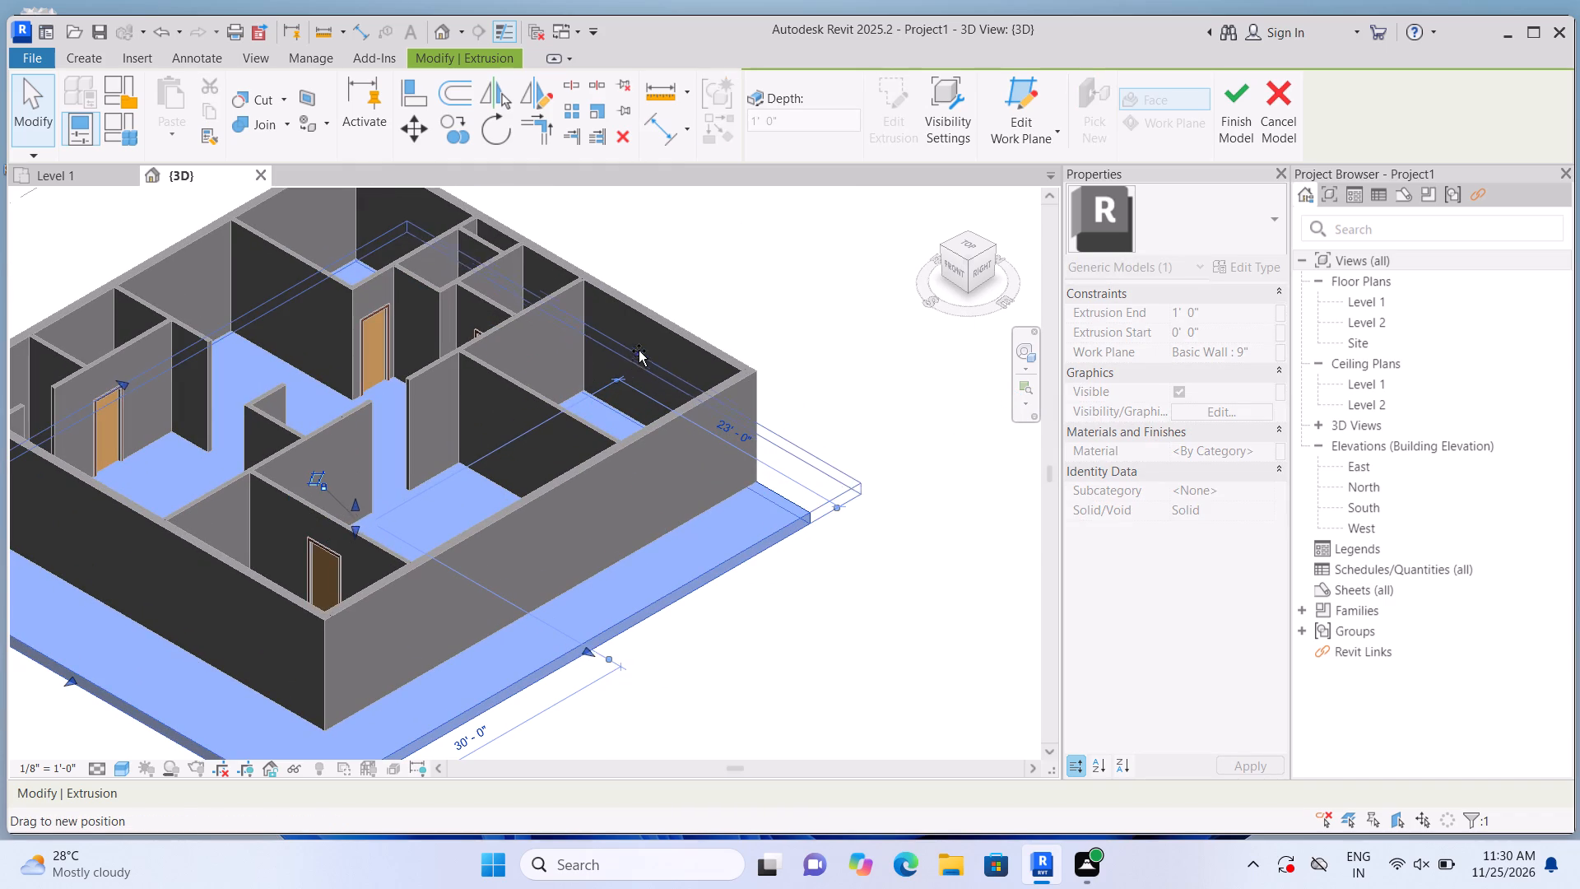
drag(639, 351, 649, 345)
scroll(690, 343, down, 3)
scroll(425, 333, up, 1)
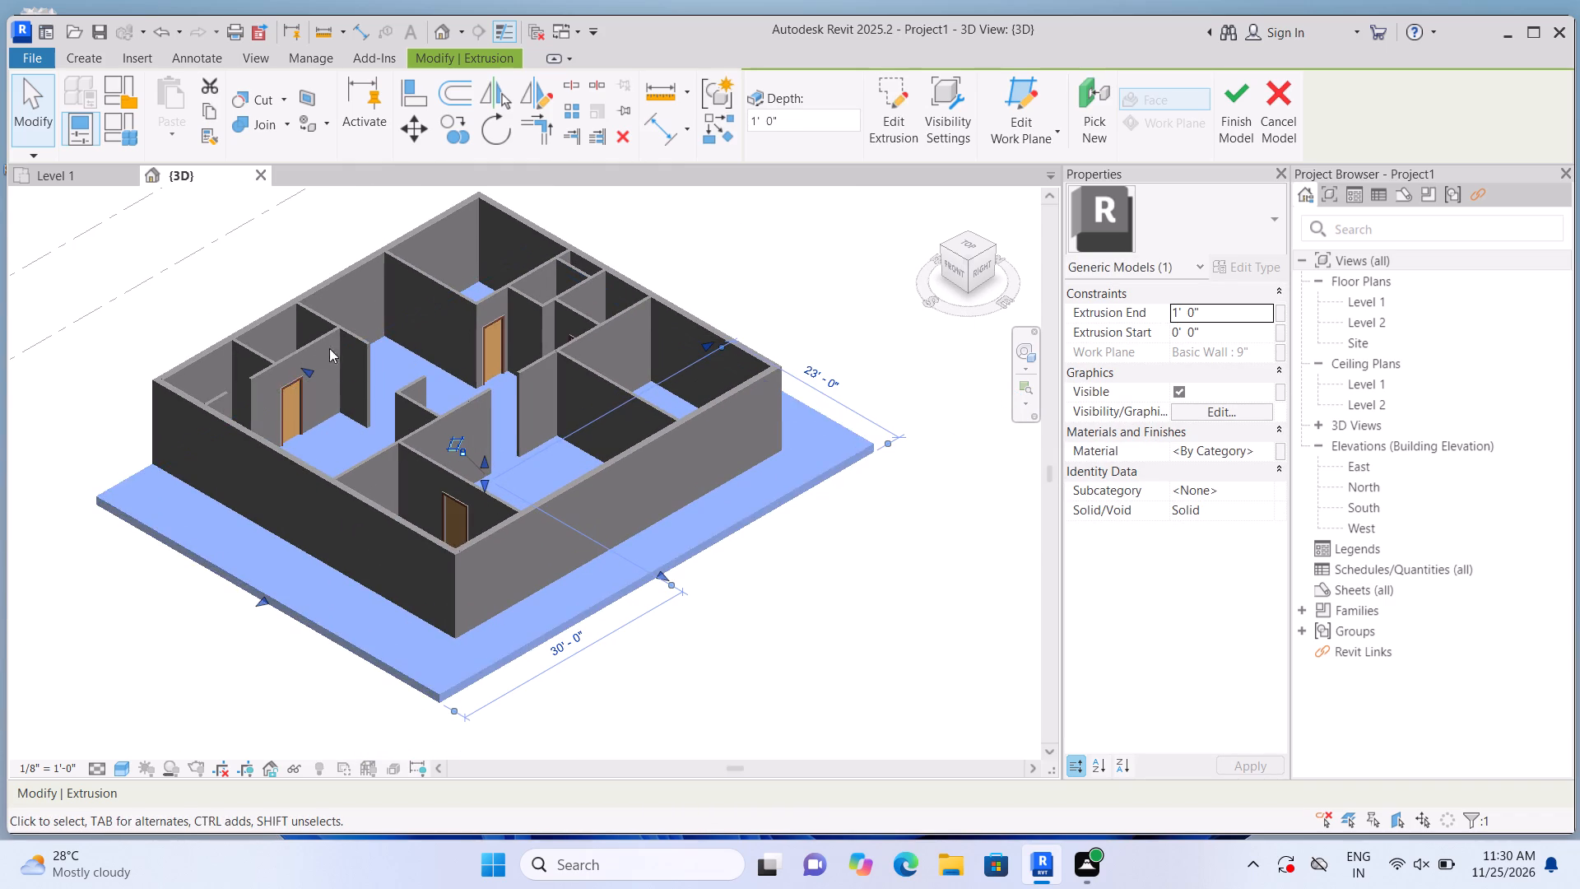
drag(305, 368, 284, 330)
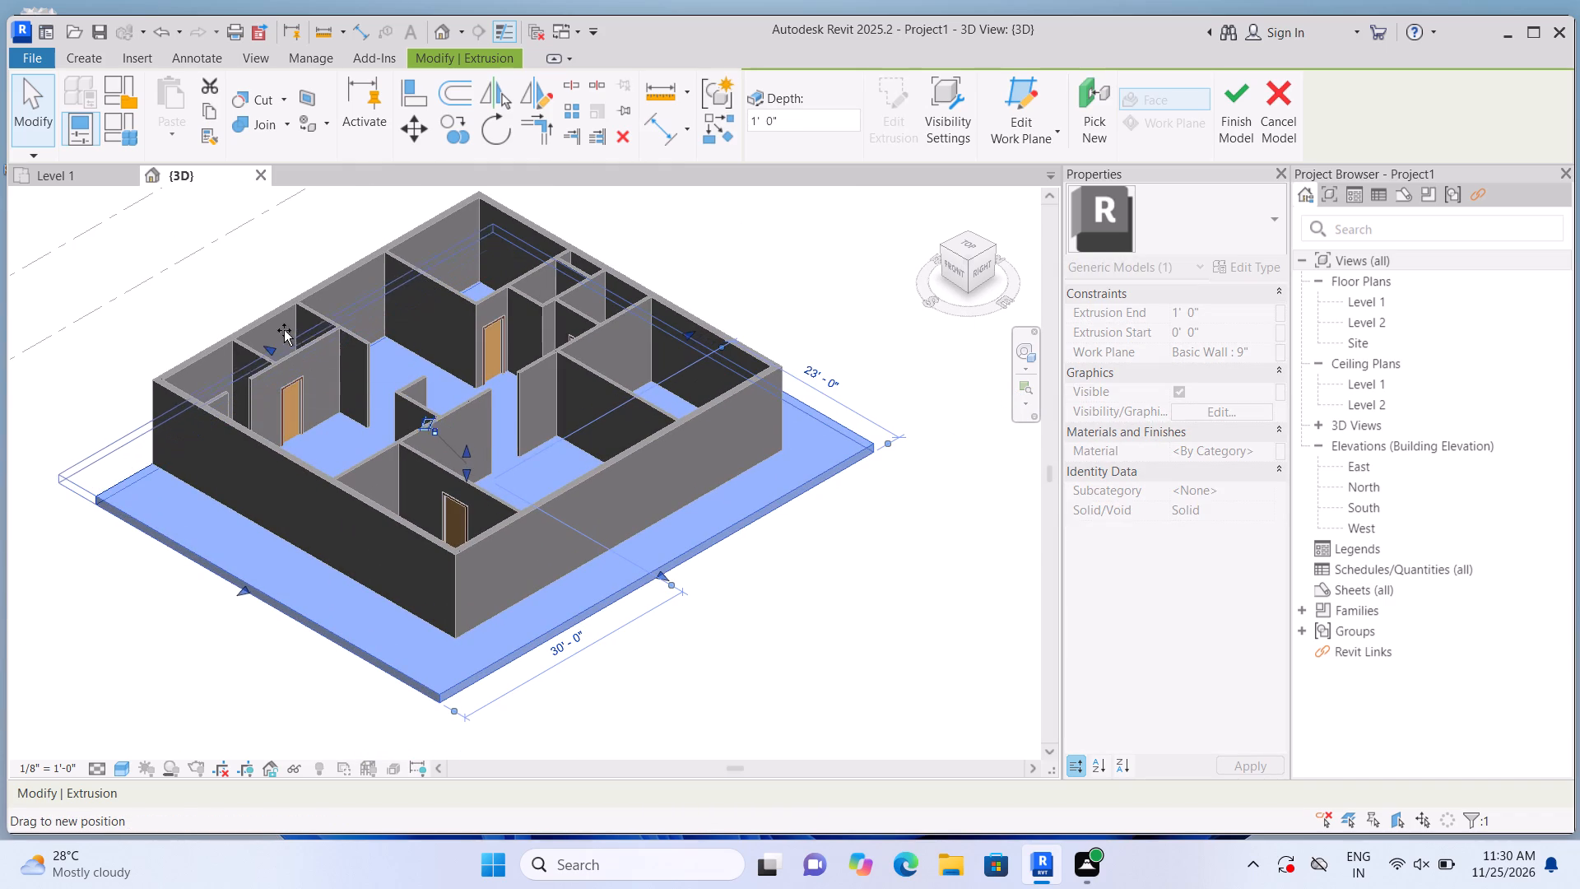
drag(284, 330, 270, 300)
scroll(346, 341, down, 3)
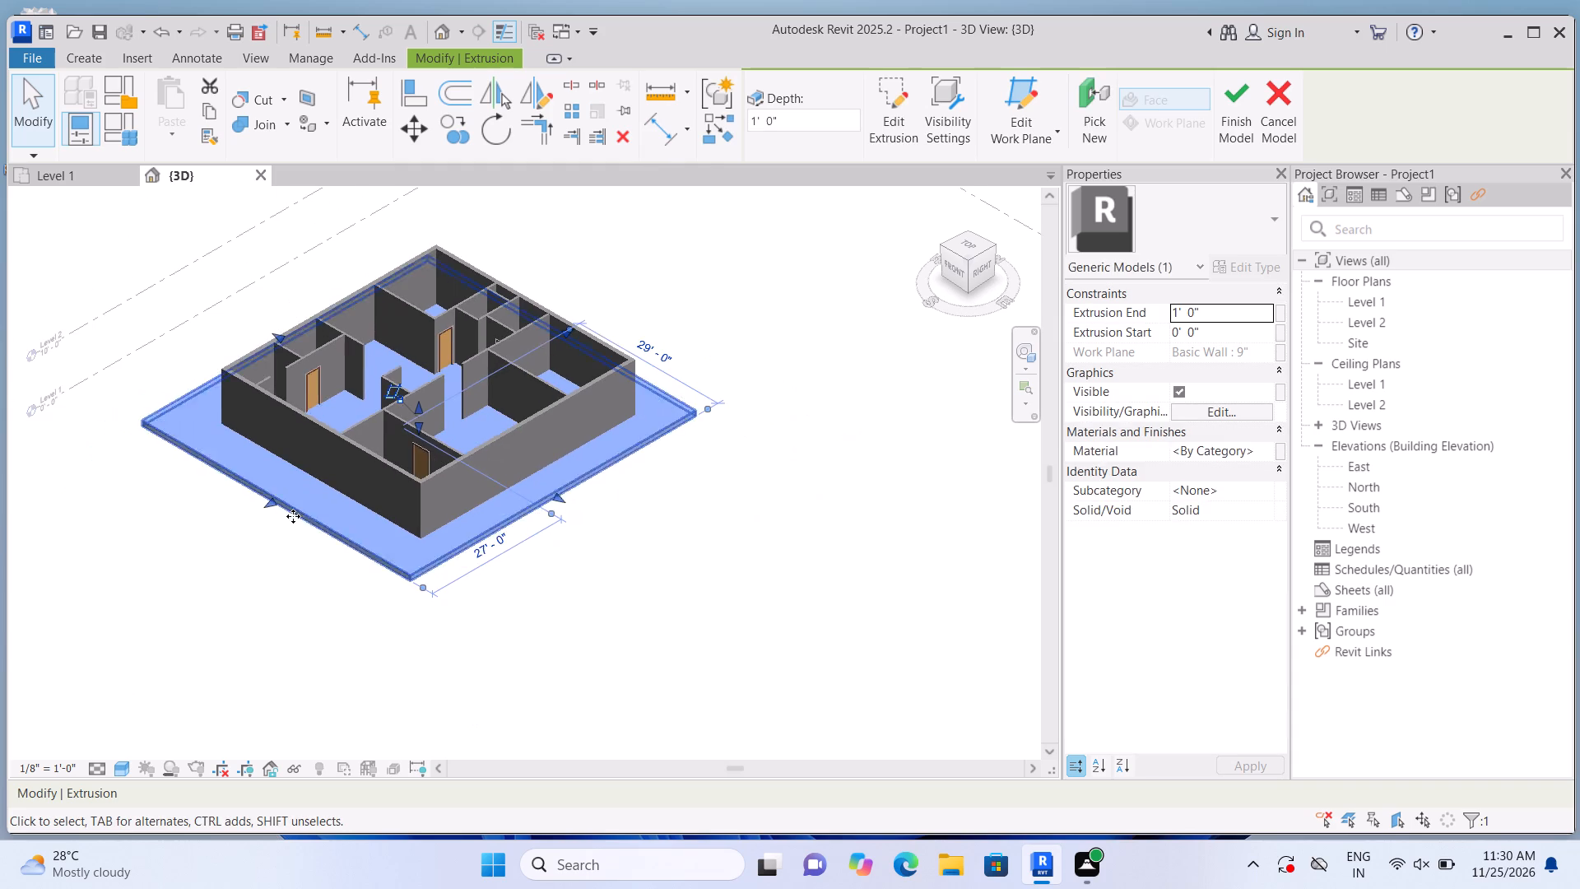
click(244, 557)
scroll(385, 561, up, 2)
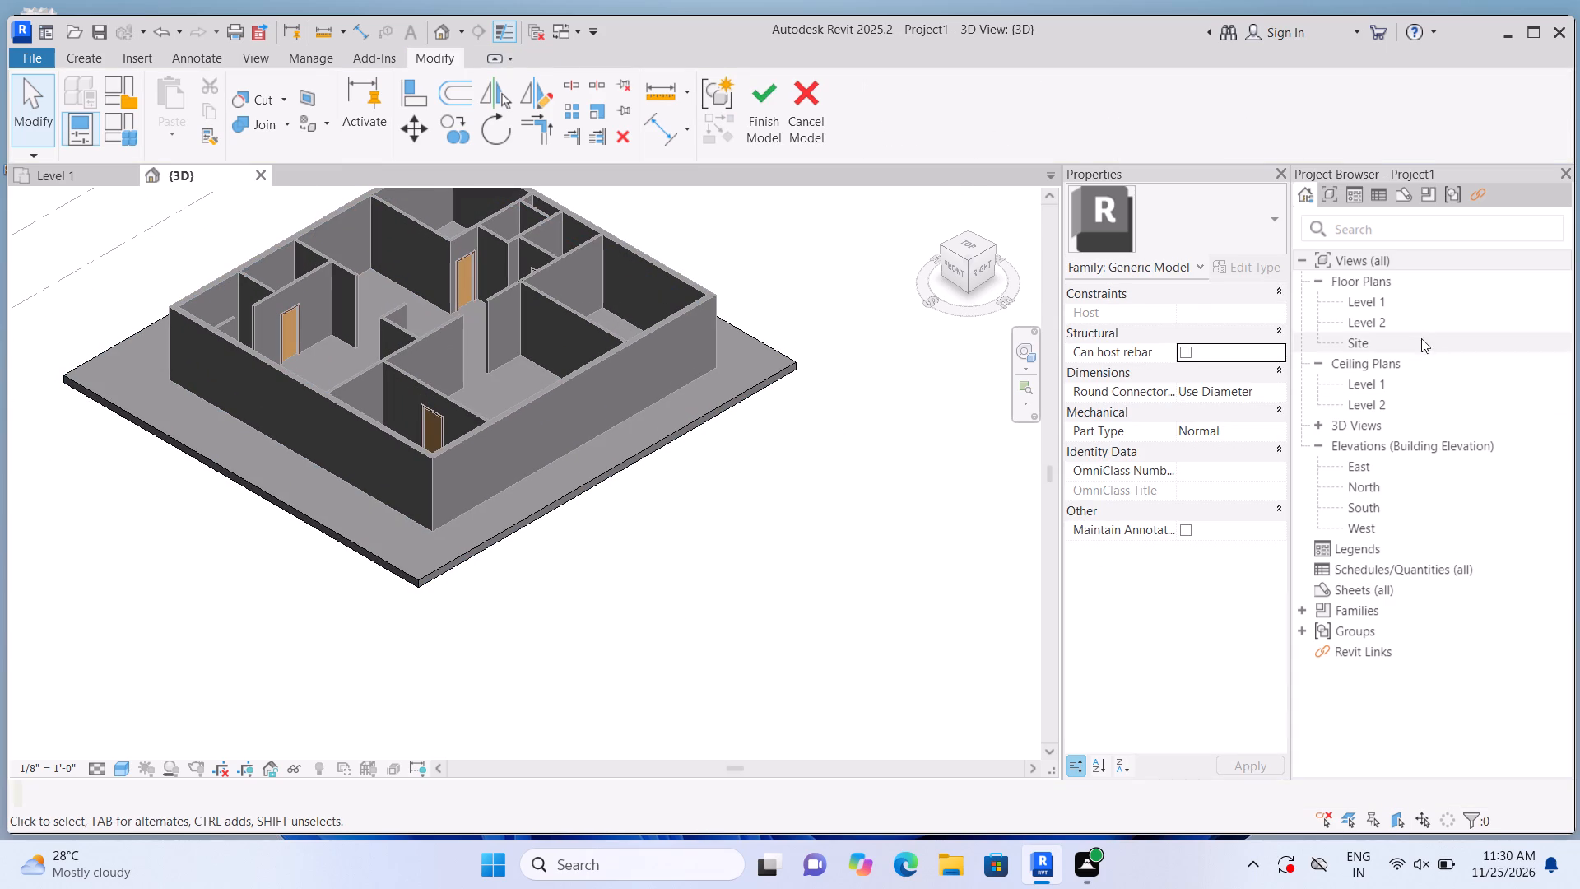
Open the Level 1 floor plan to view the lower part of the building.
double_click(1414, 298)
scroll(822, 547, down, 1)
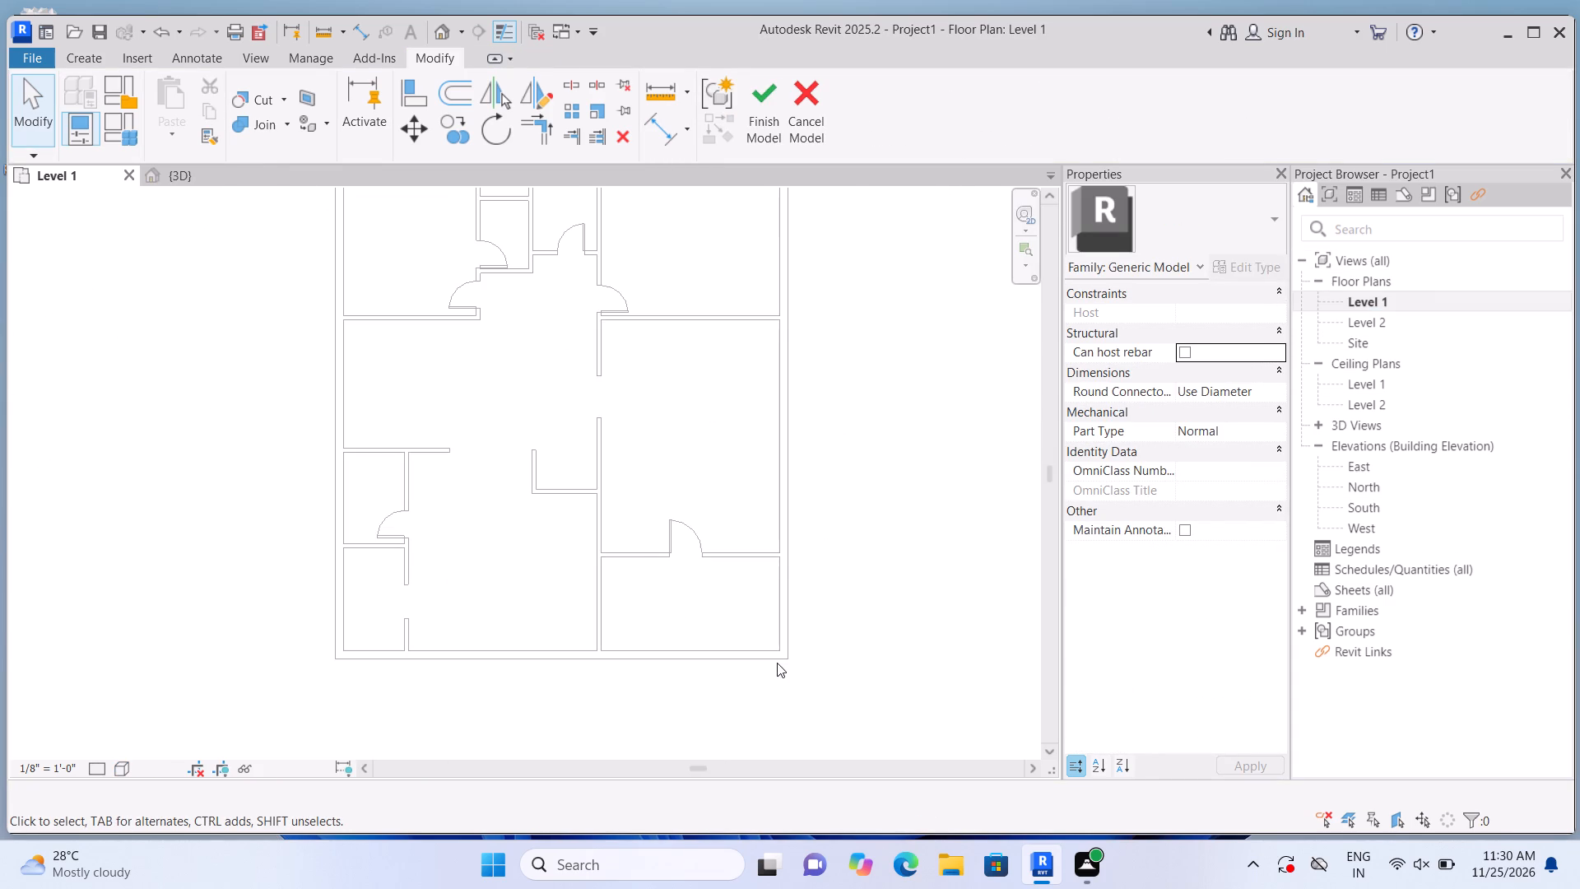
scroll(692, 710, up, 2)
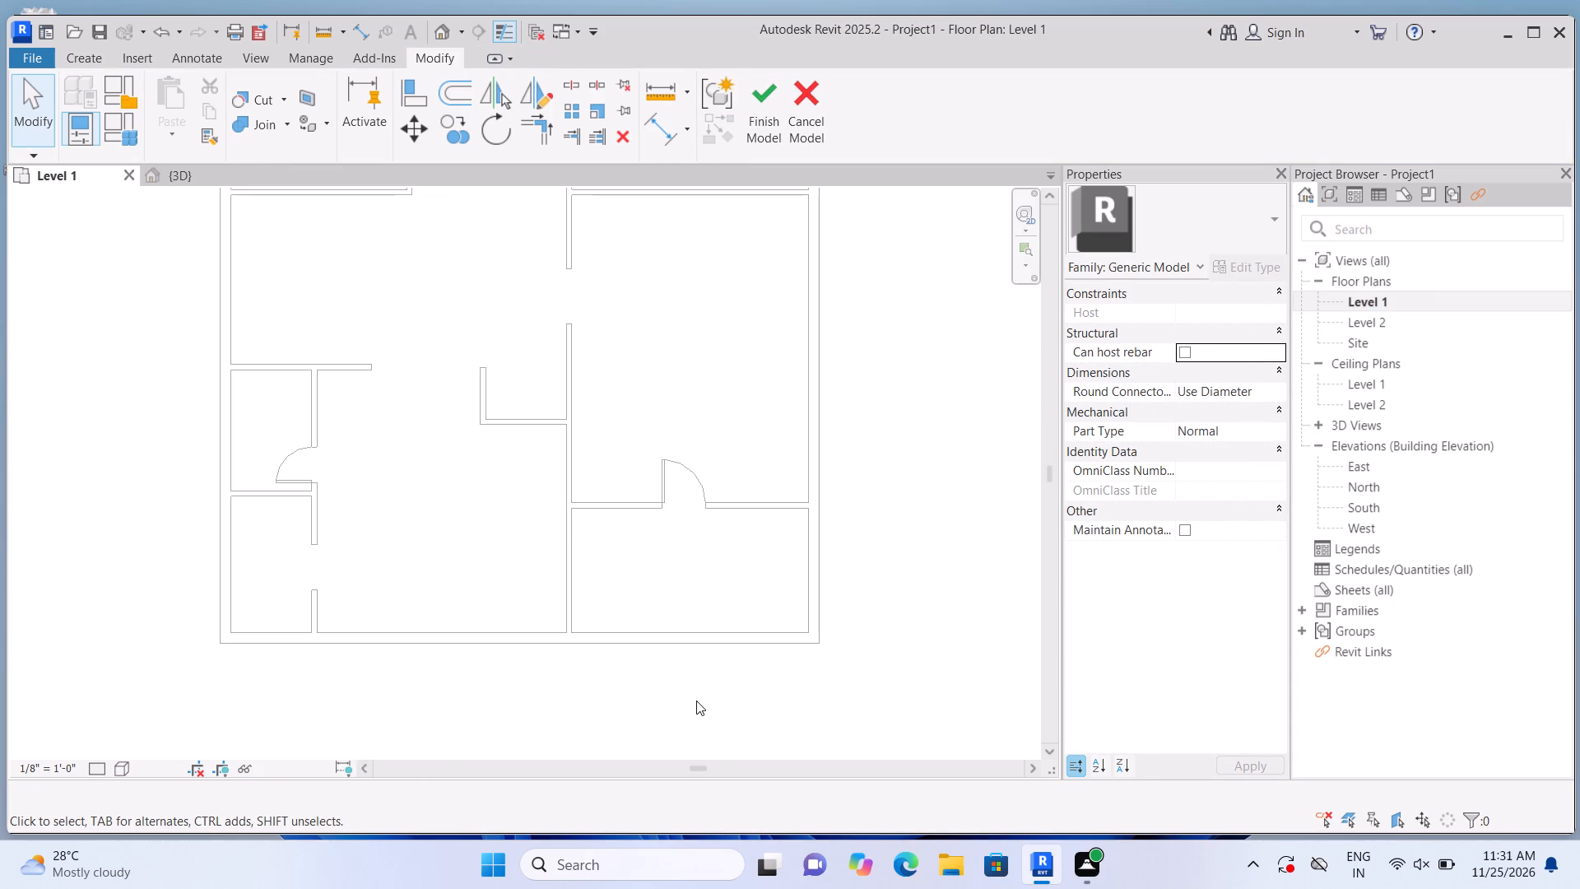
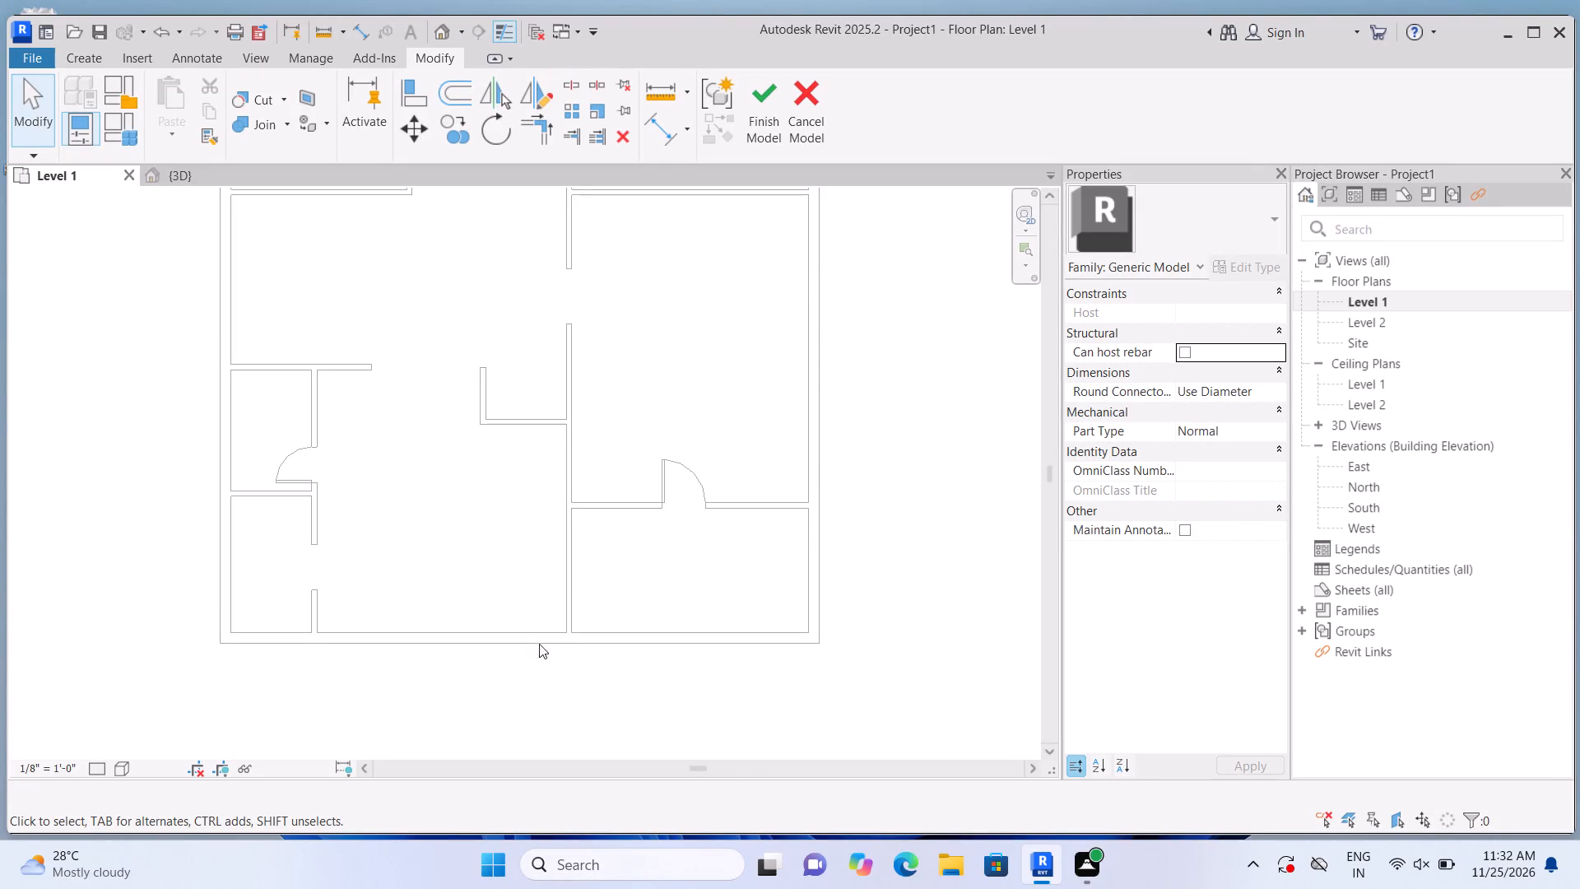
Finish the in-place model of the base slab.
scroll(677, 622, up, 2)
click(773, 133)
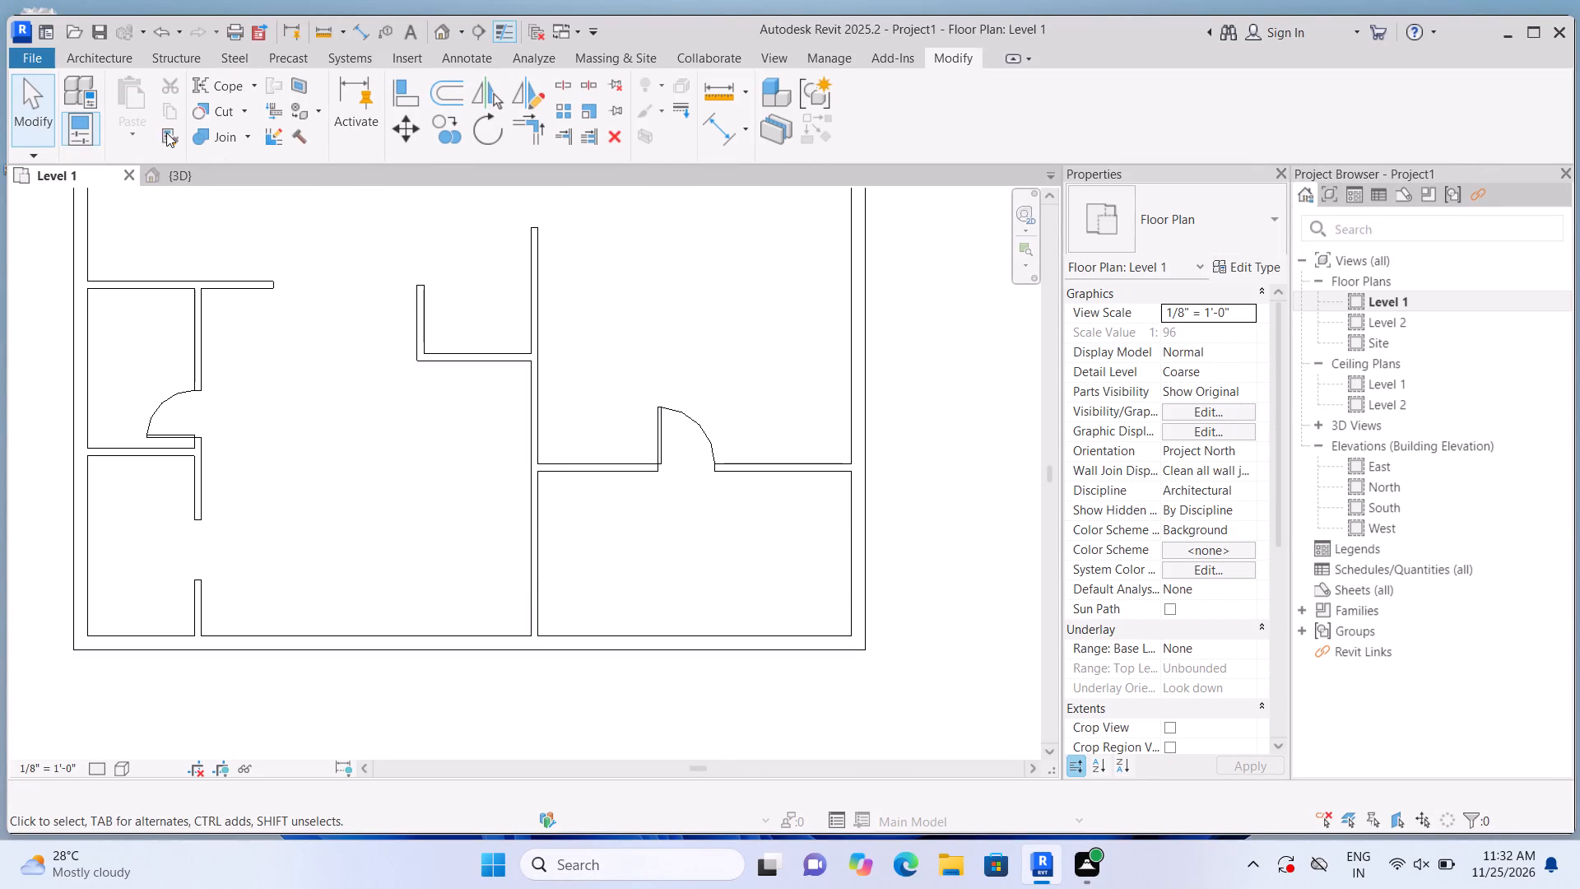
Split the 9" front exterior wall at the right face of the interior wall that meets it beside the entrance area.
click(113, 54)
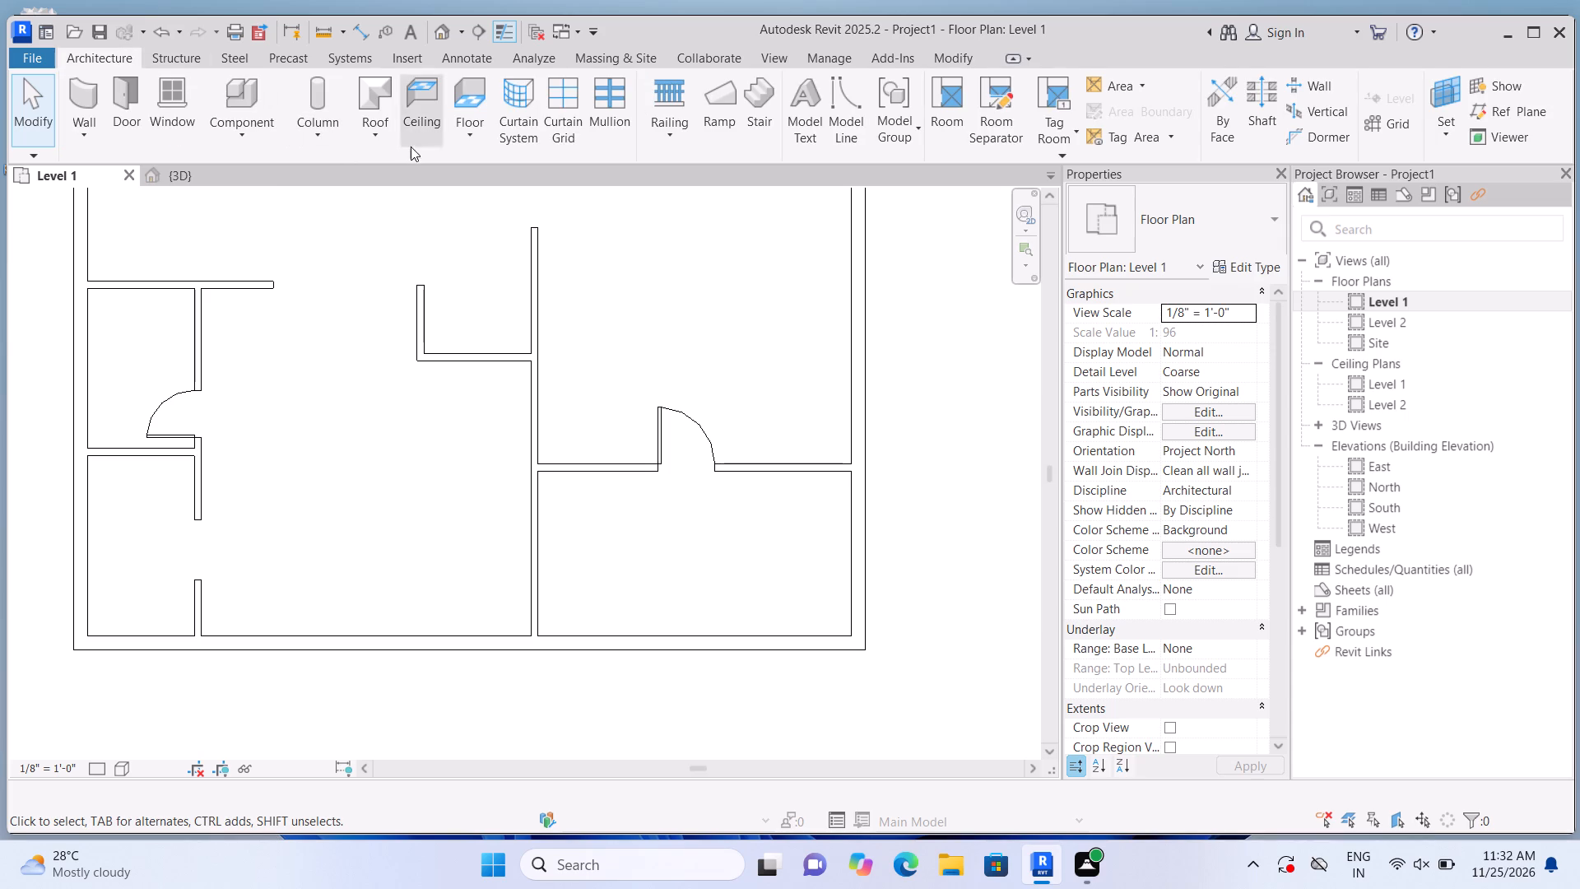
click(850, 139)
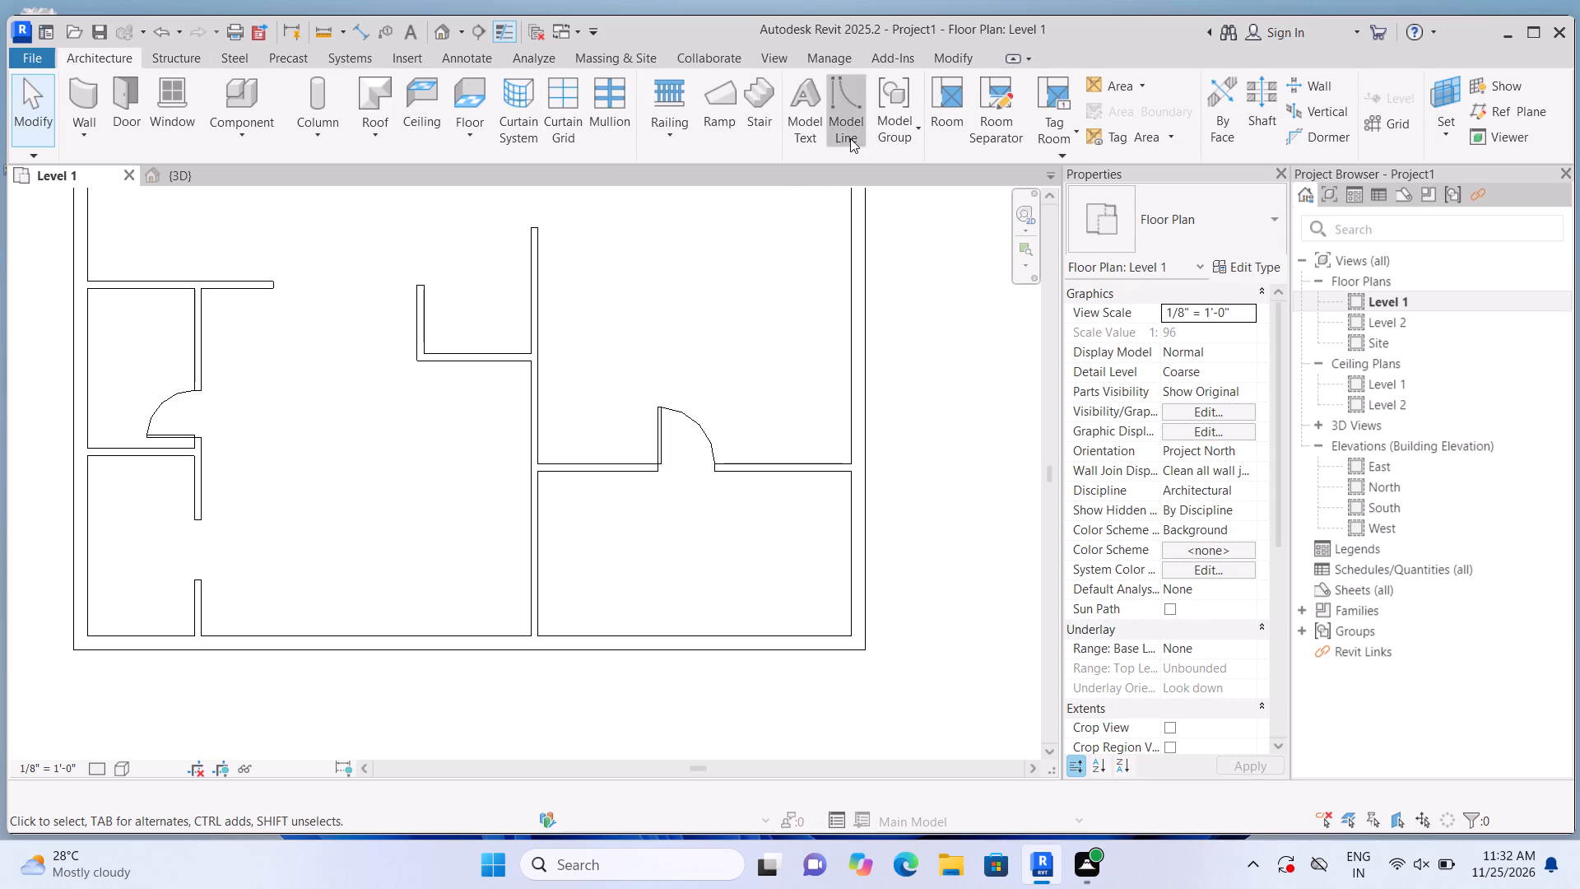
click(571, 83)
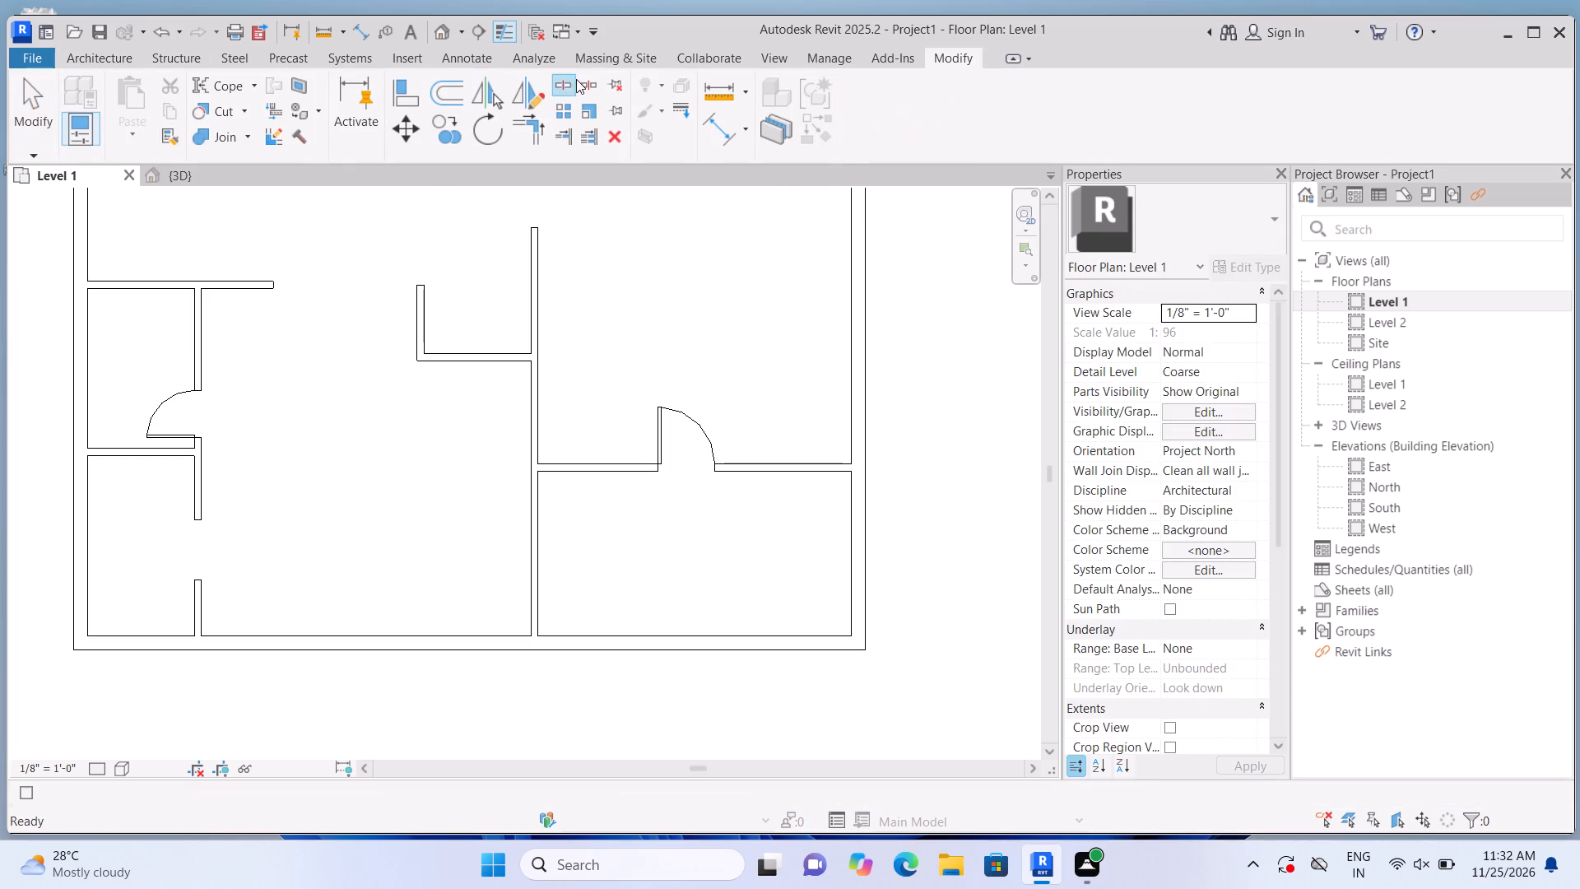
scroll(645, 626, up, 1)
scroll(578, 645, up, 2)
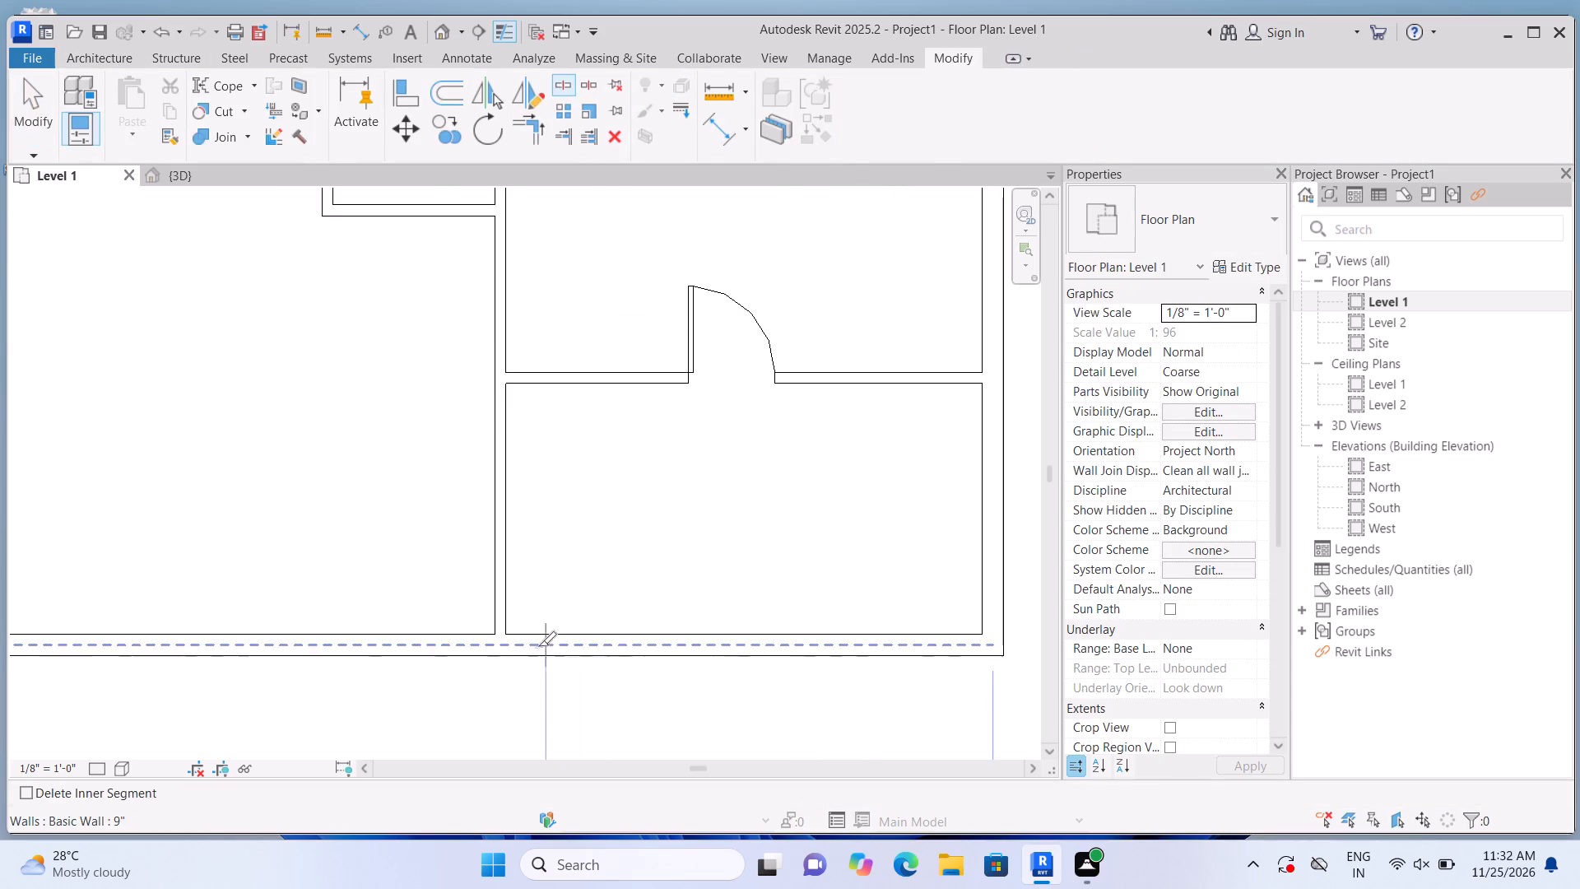
scroll(538, 646, up, 4)
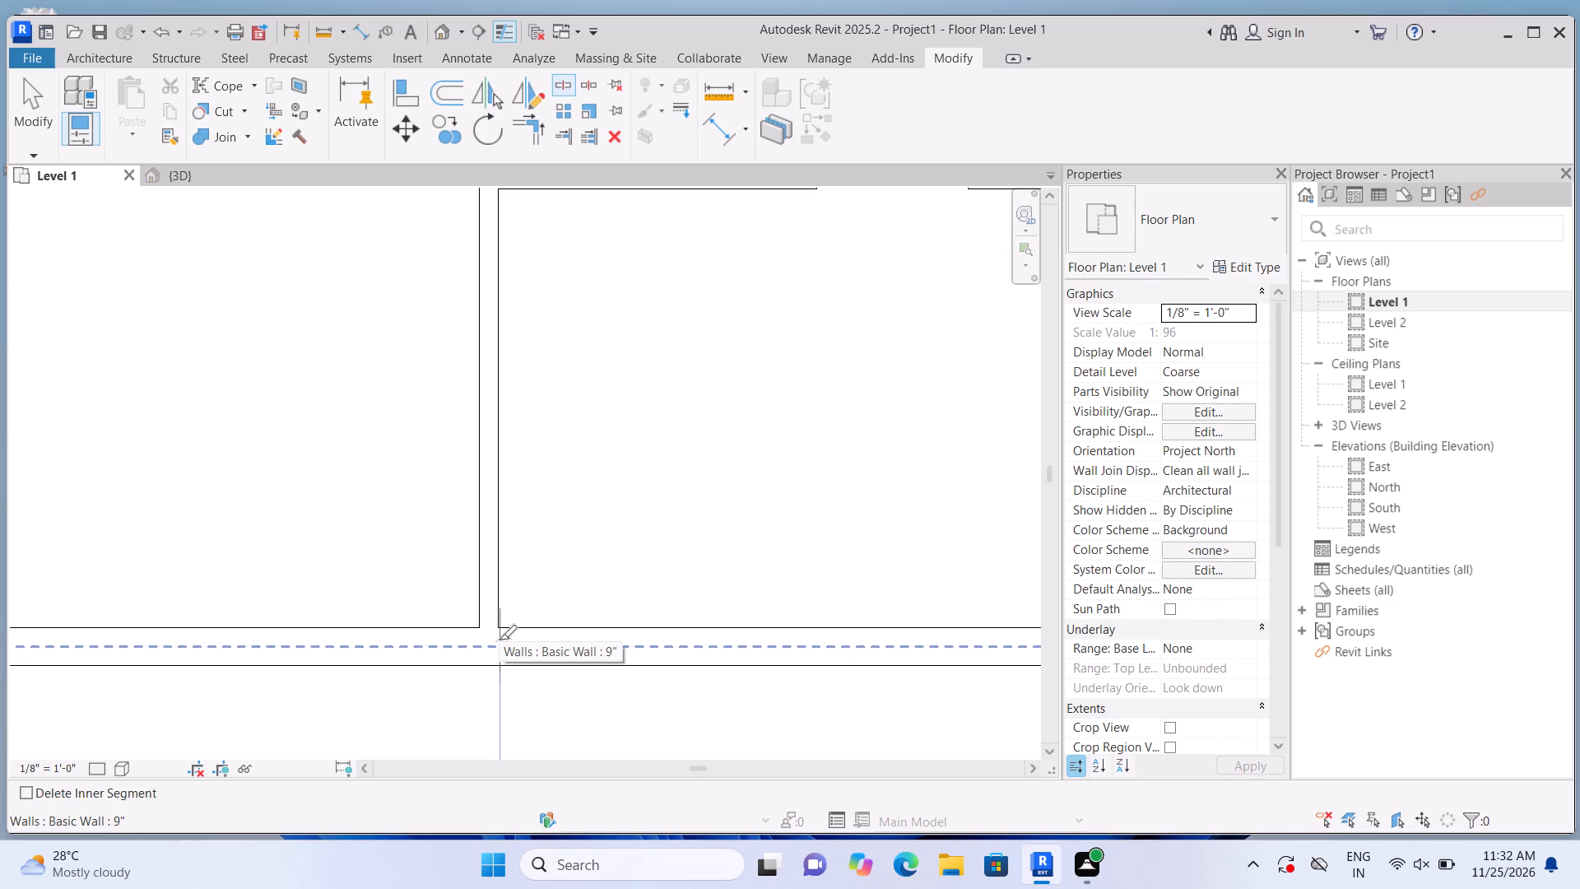
scroll(485, 669, up, 2)
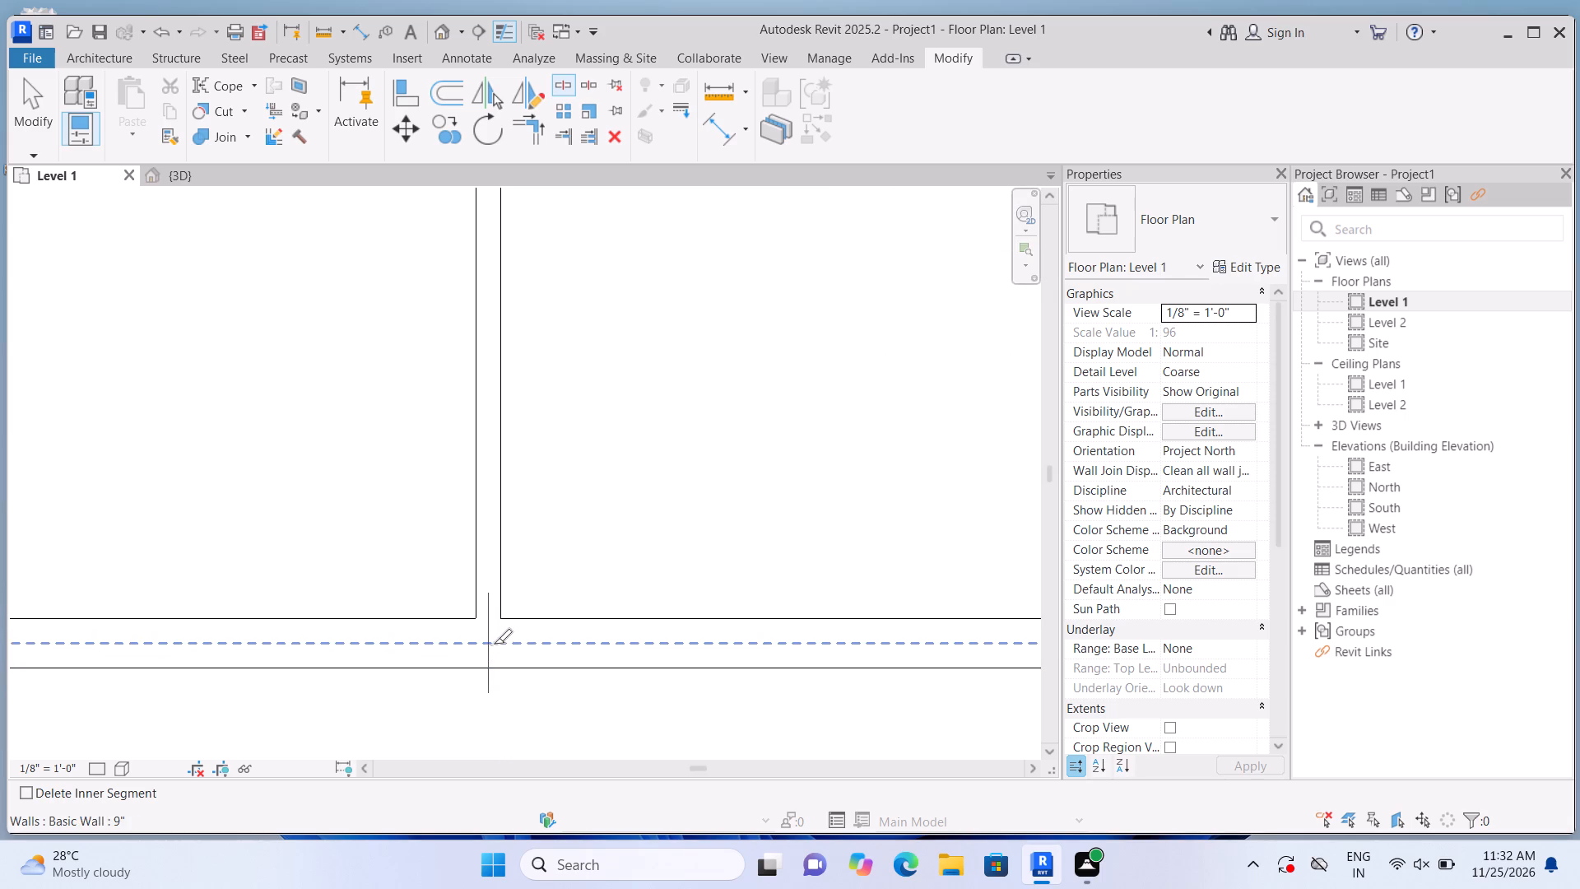
scroll(494, 644, up, 8)
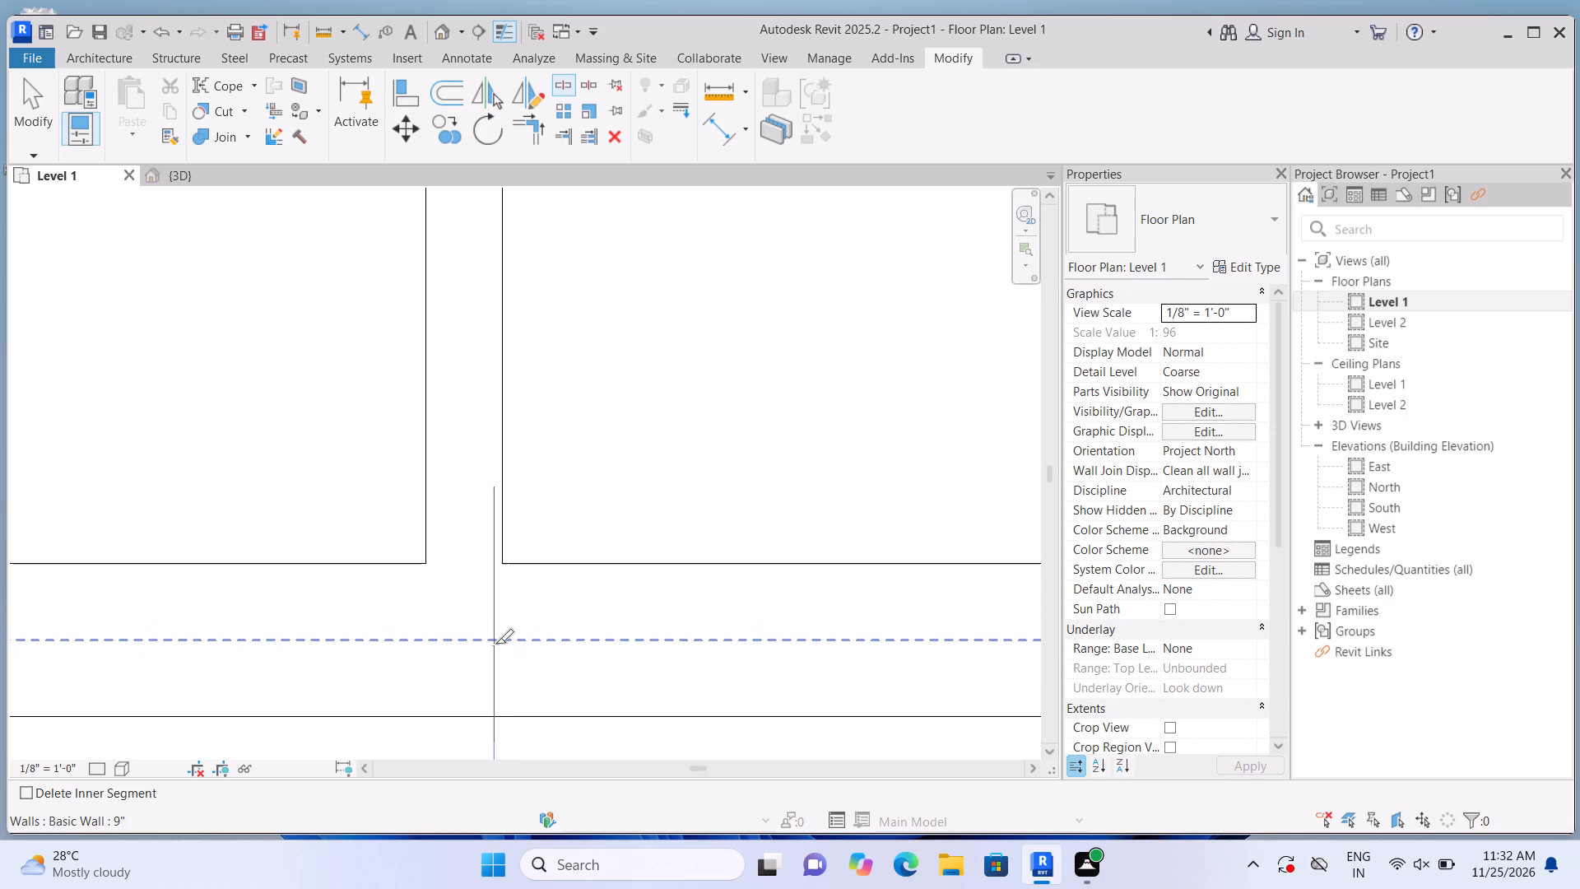
scroll(507, 647, up, 2)
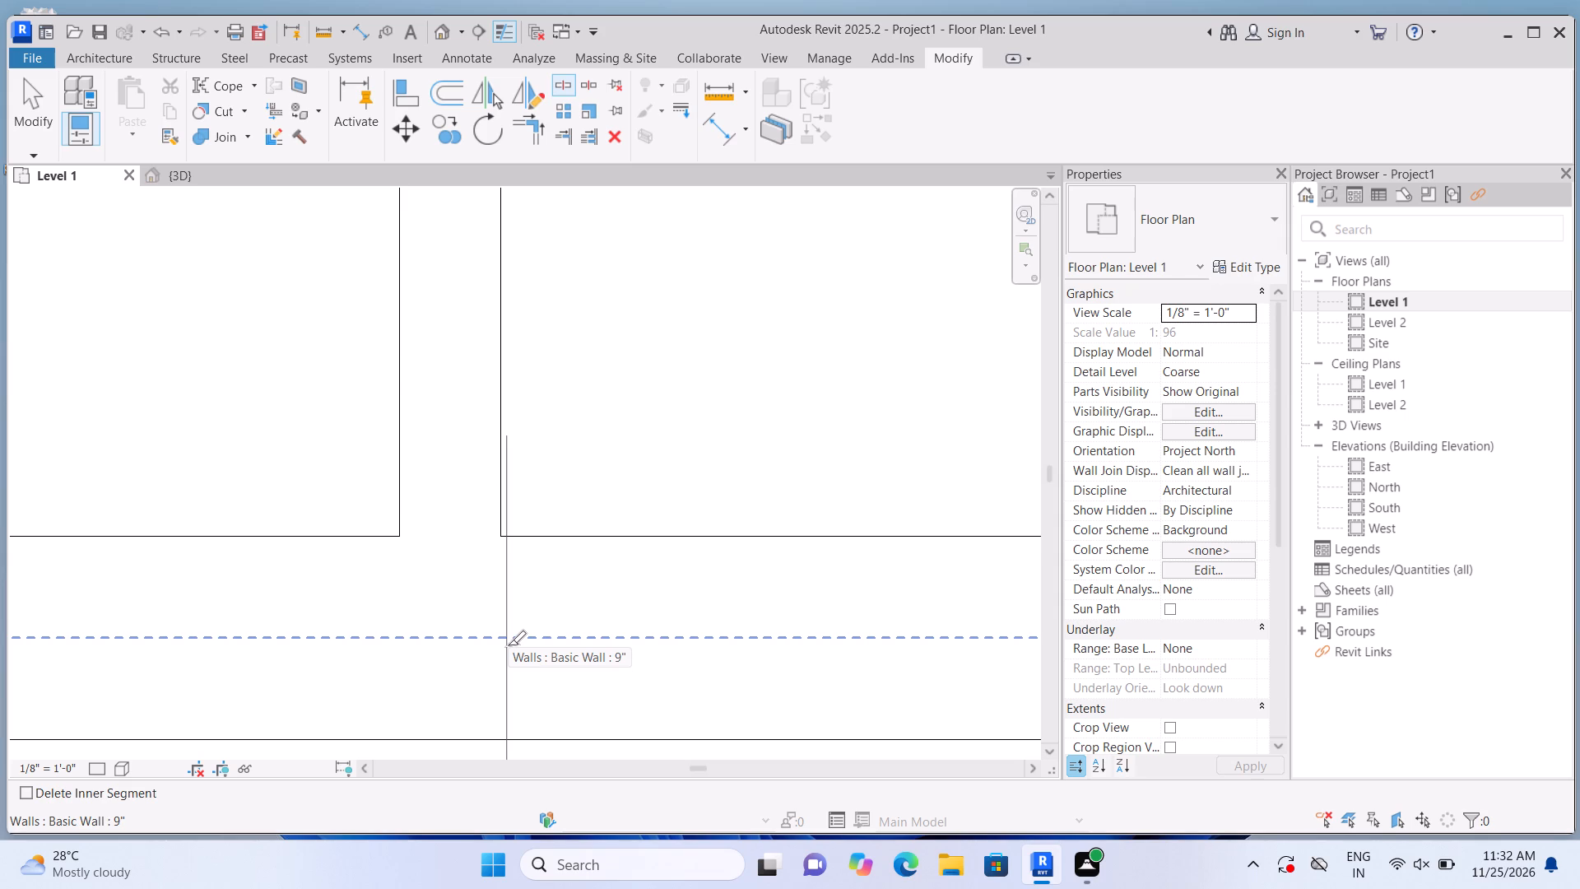
scroll(484, 693, up, 1)
click(506, 680)
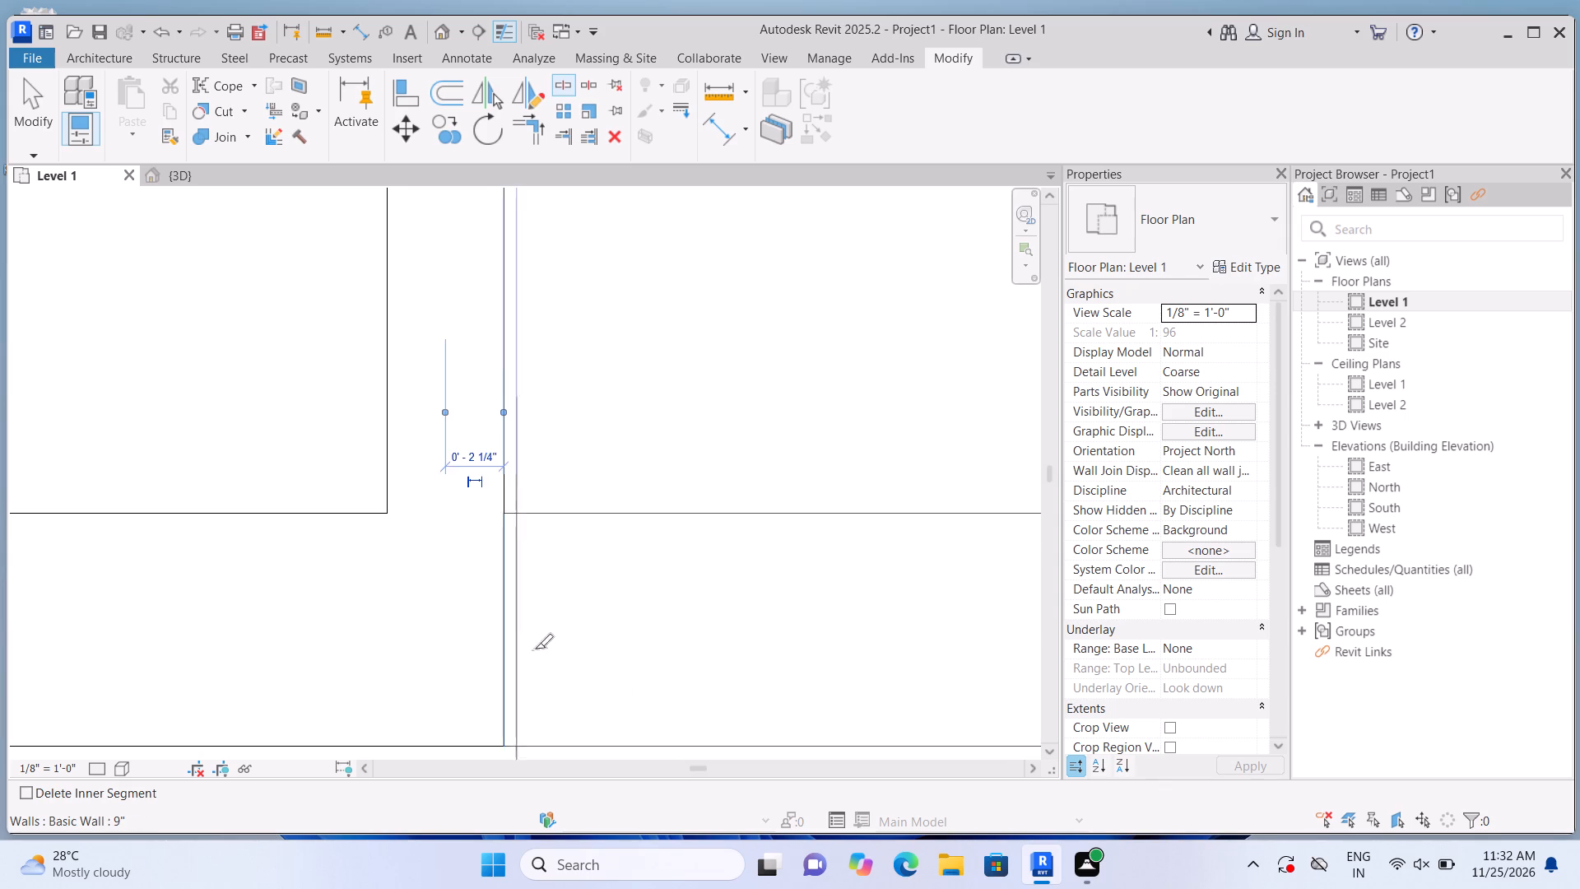
Split the front exterior wall again at the inner face of the right exterior wall.
scroll(531, 636, down, 14)
scroll(616, 686, down, 7)
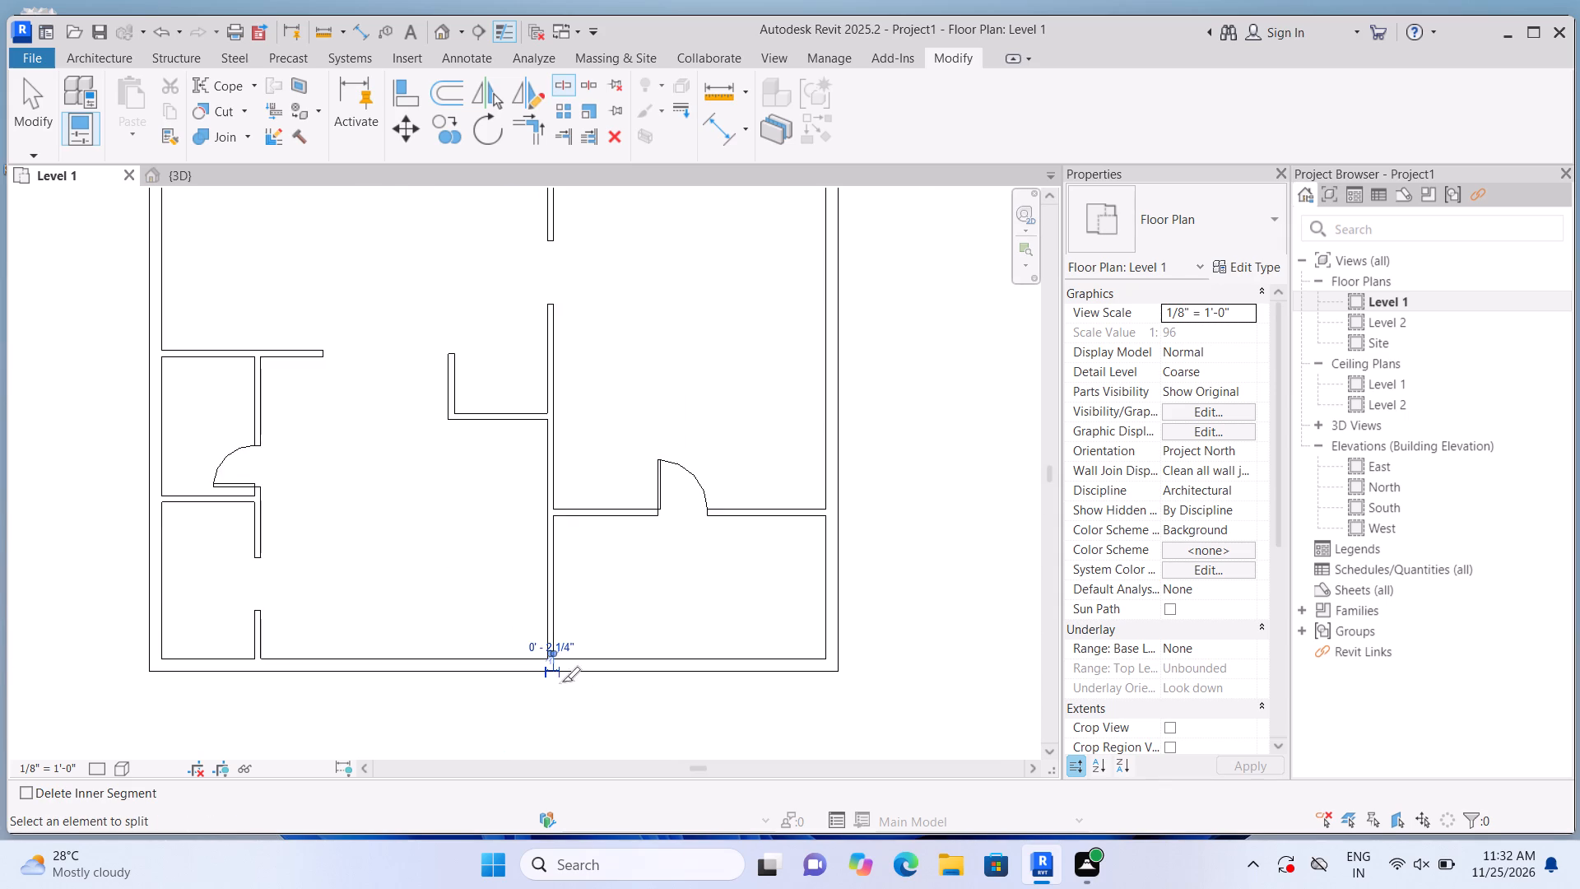
scroll(808, 706, up, 12)
scroll(824, 640, up, 2)
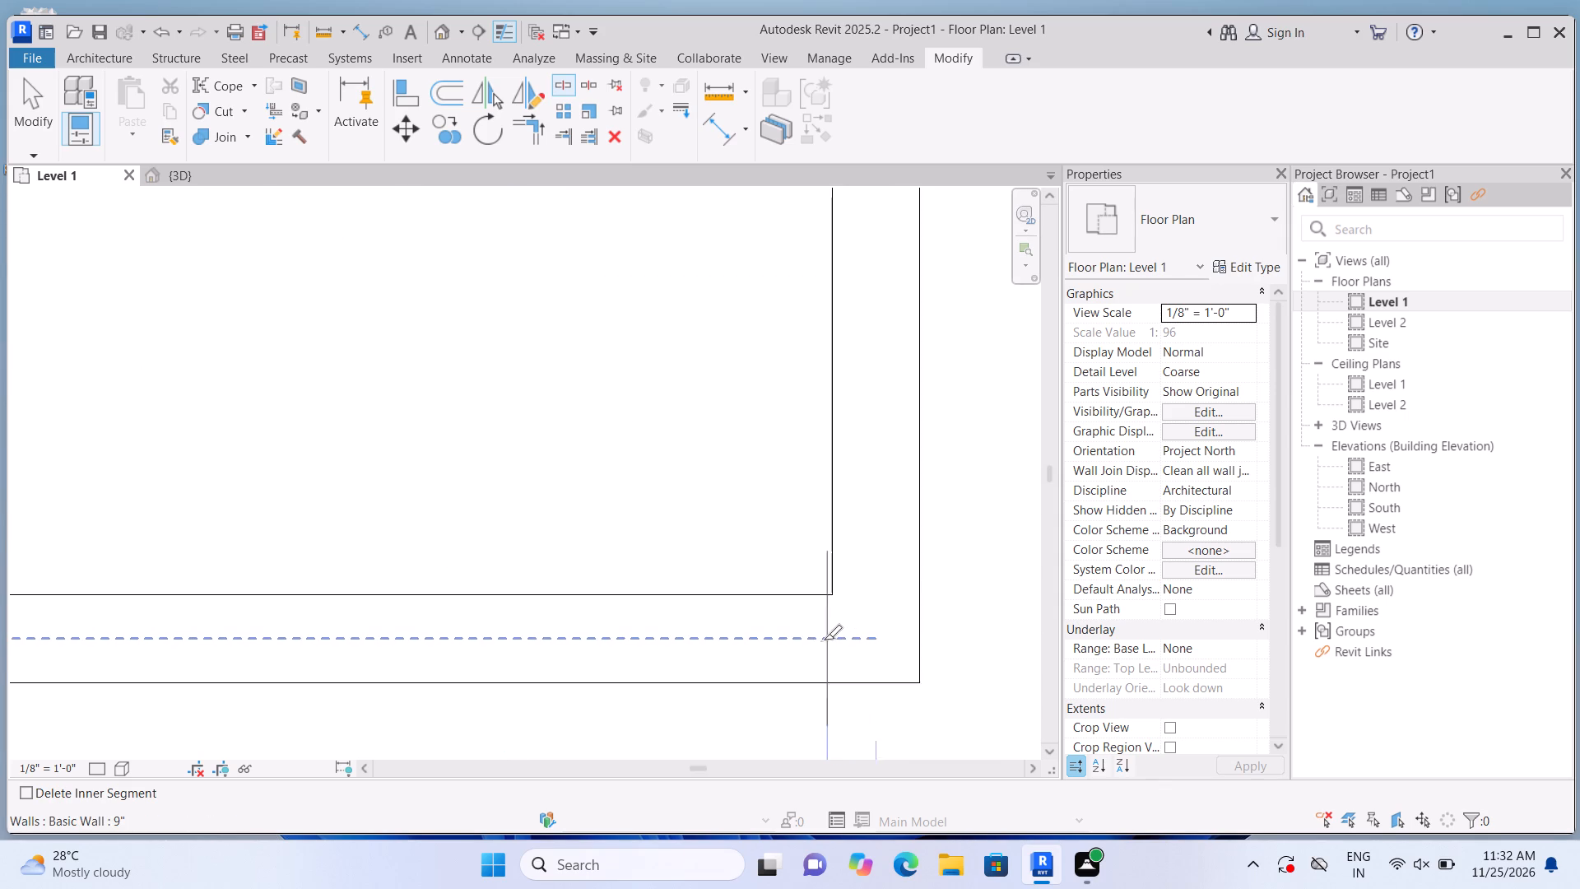
scroll(824, 640, up, 10)
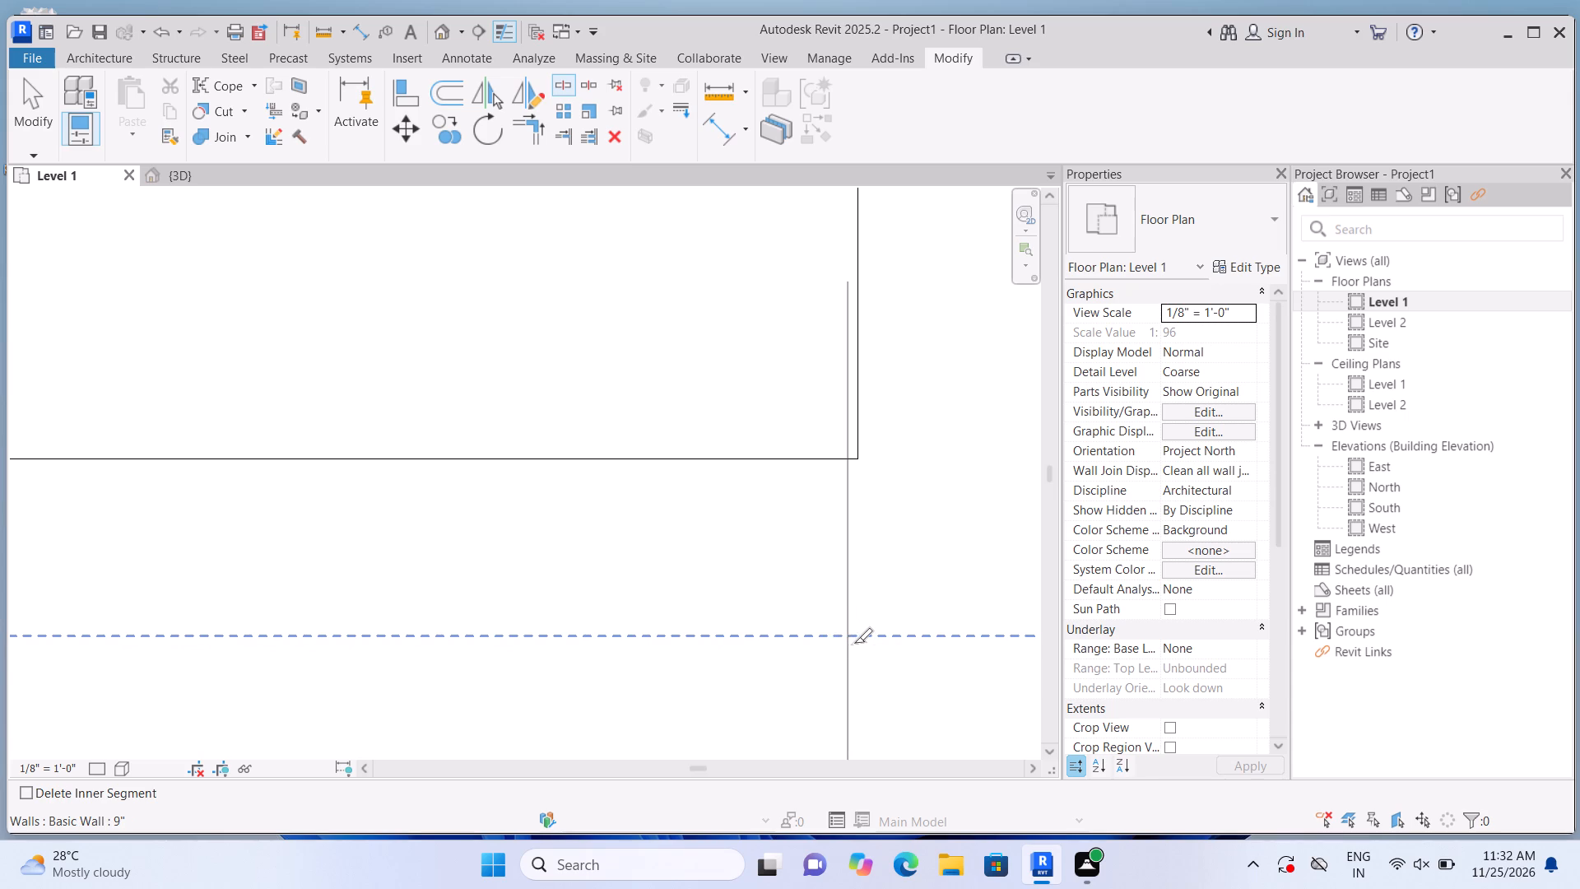
click(857, 645)
scroll(857, 644, down, 12)
key(Escape)
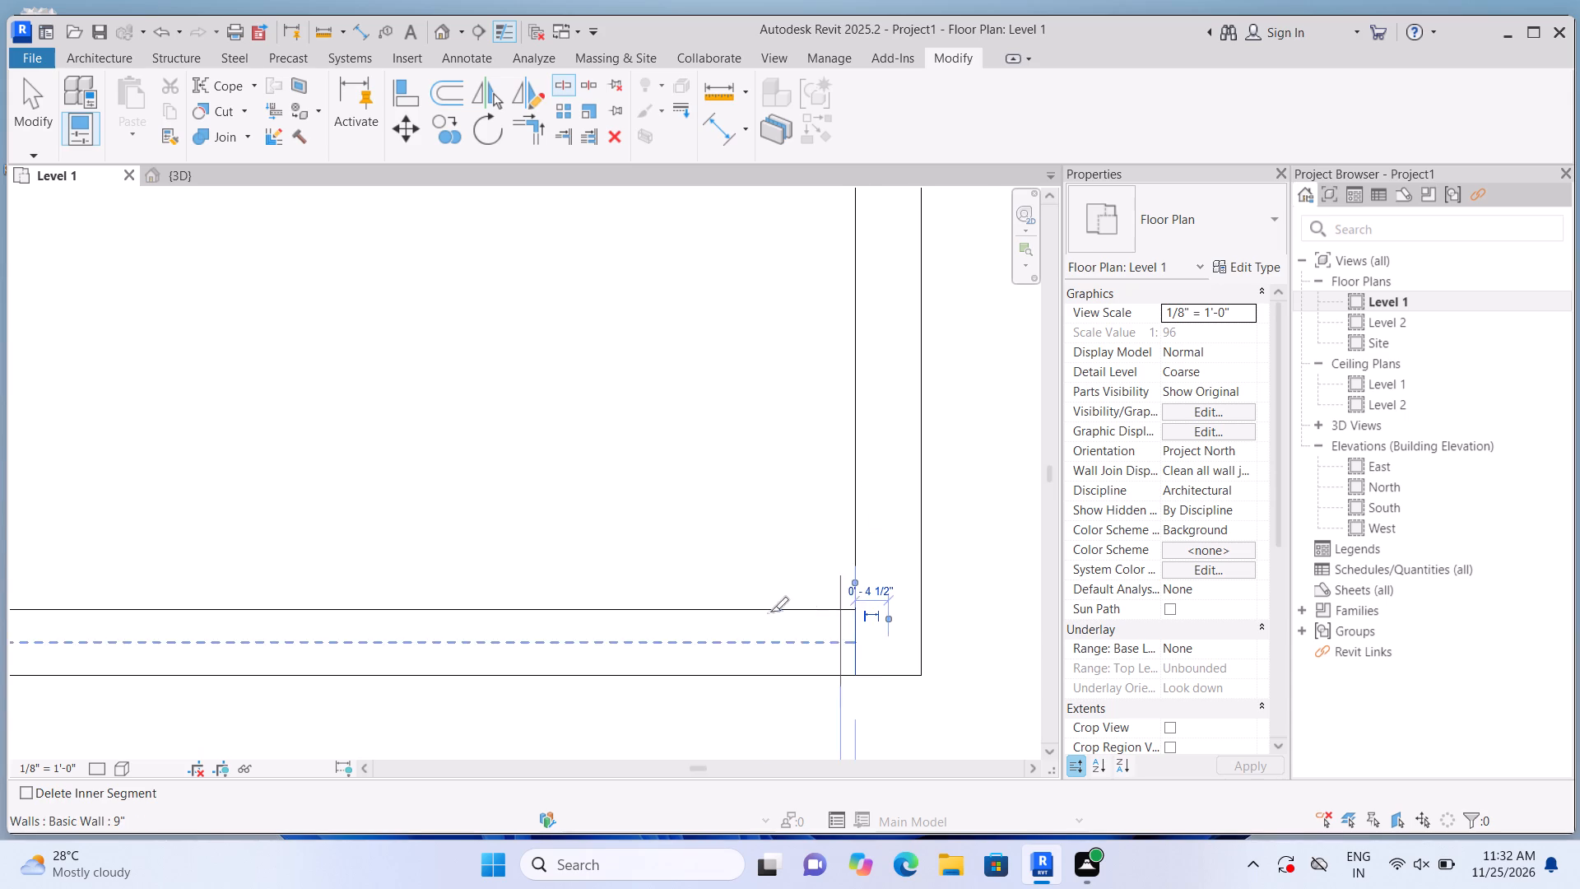
key(Escape)
Delete the front wall segment between the two splits to open the area outside the entrance door.
scroll(800, 577, down, 8)
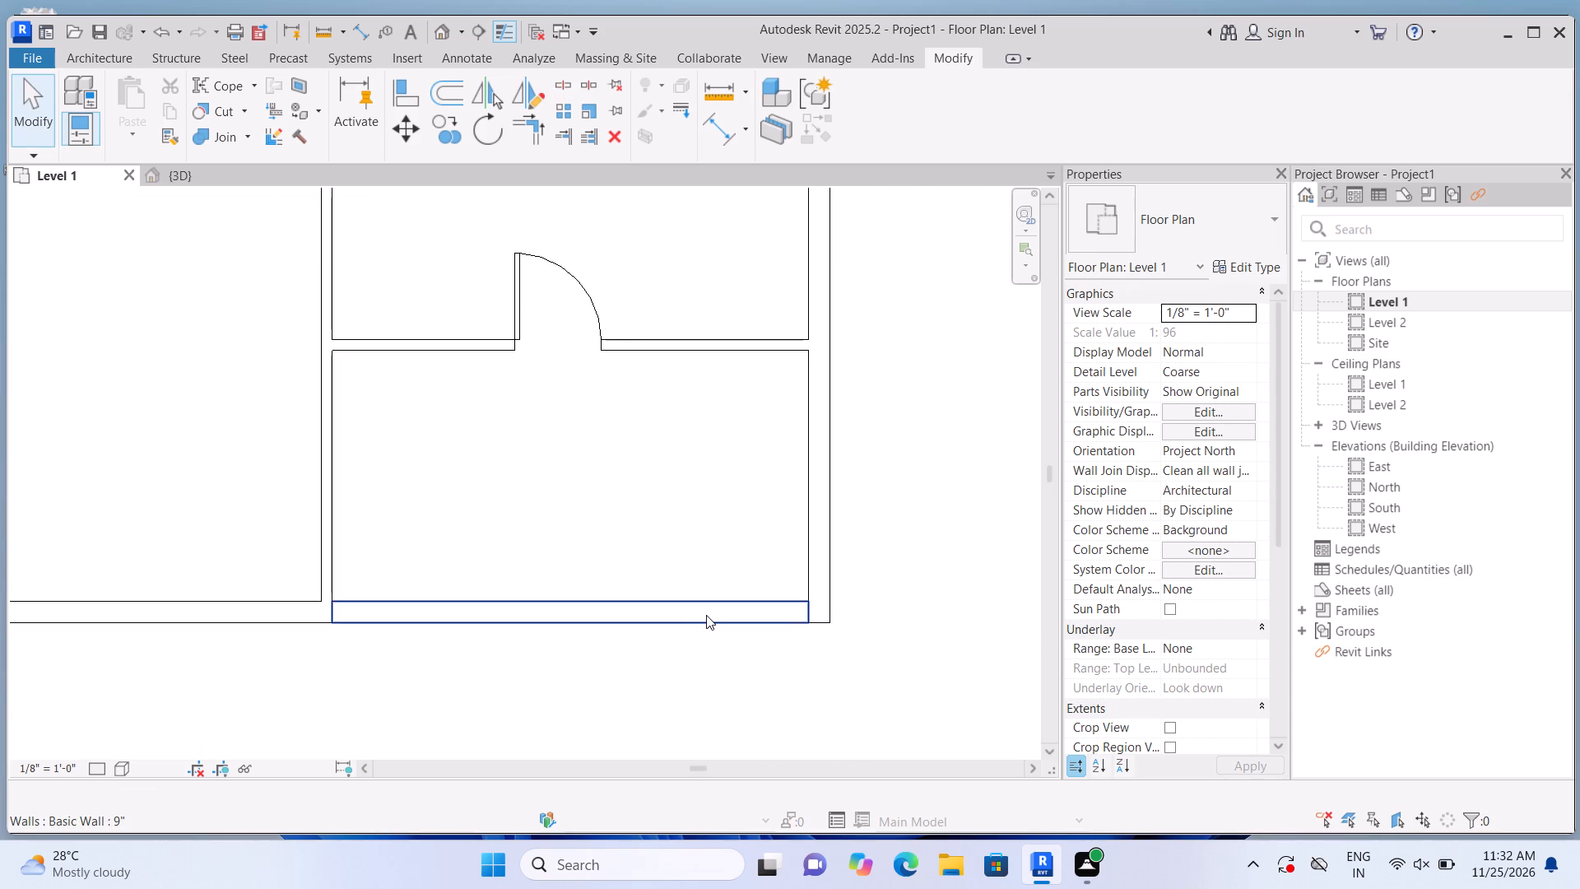
click(706, 615)
key(Delete)
scroll(689, 625, down, 2)
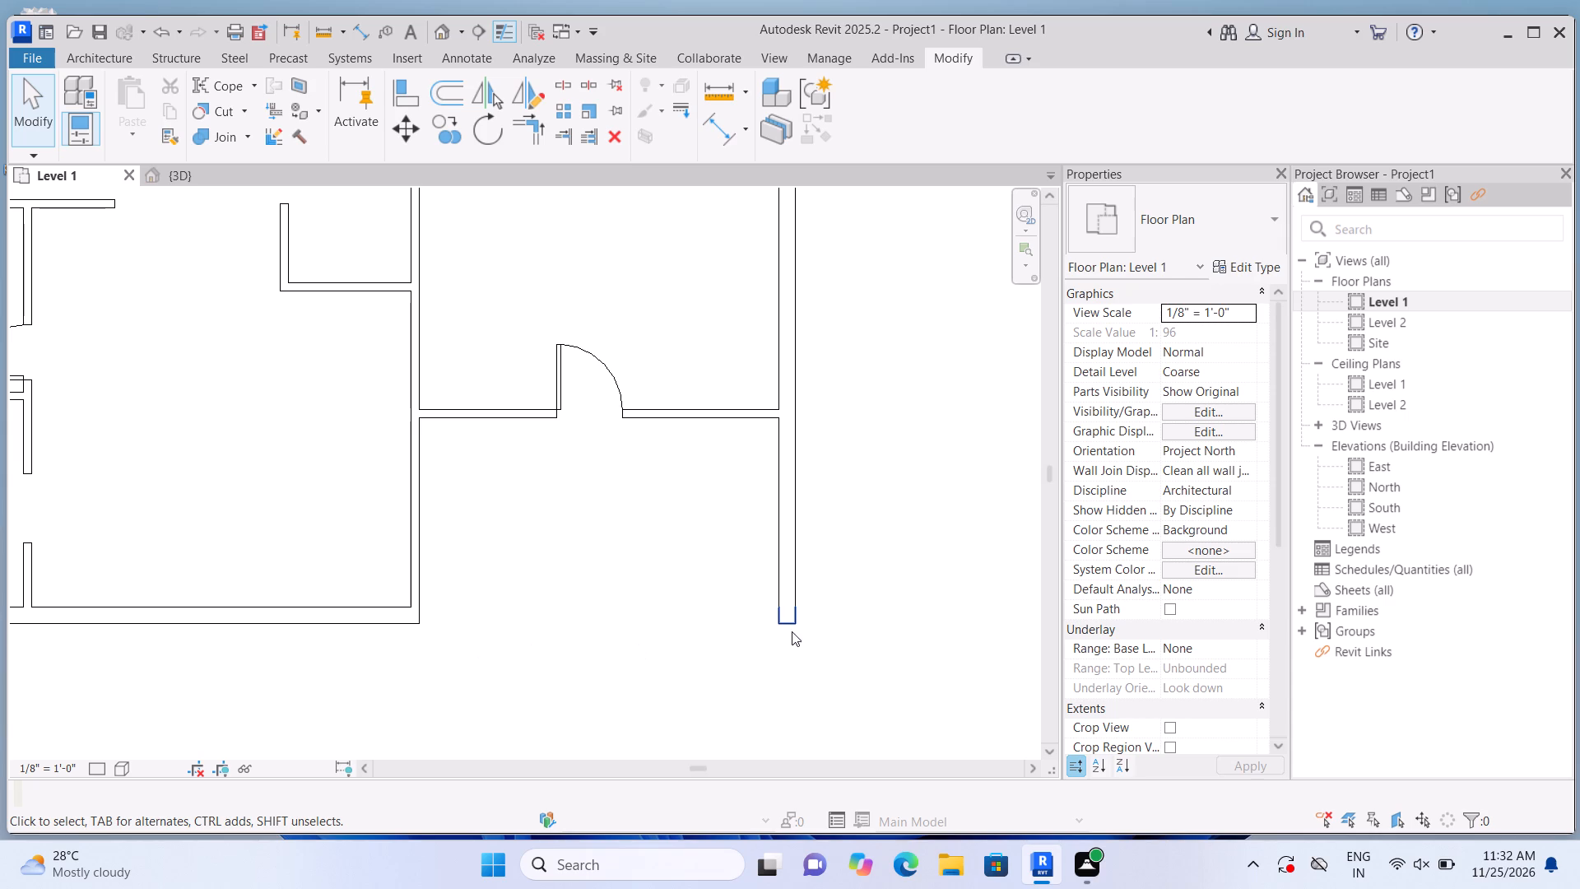
Split the 9" right exterior wall in line with the outer face of the wall containing the entrance door.
click(115, 54)
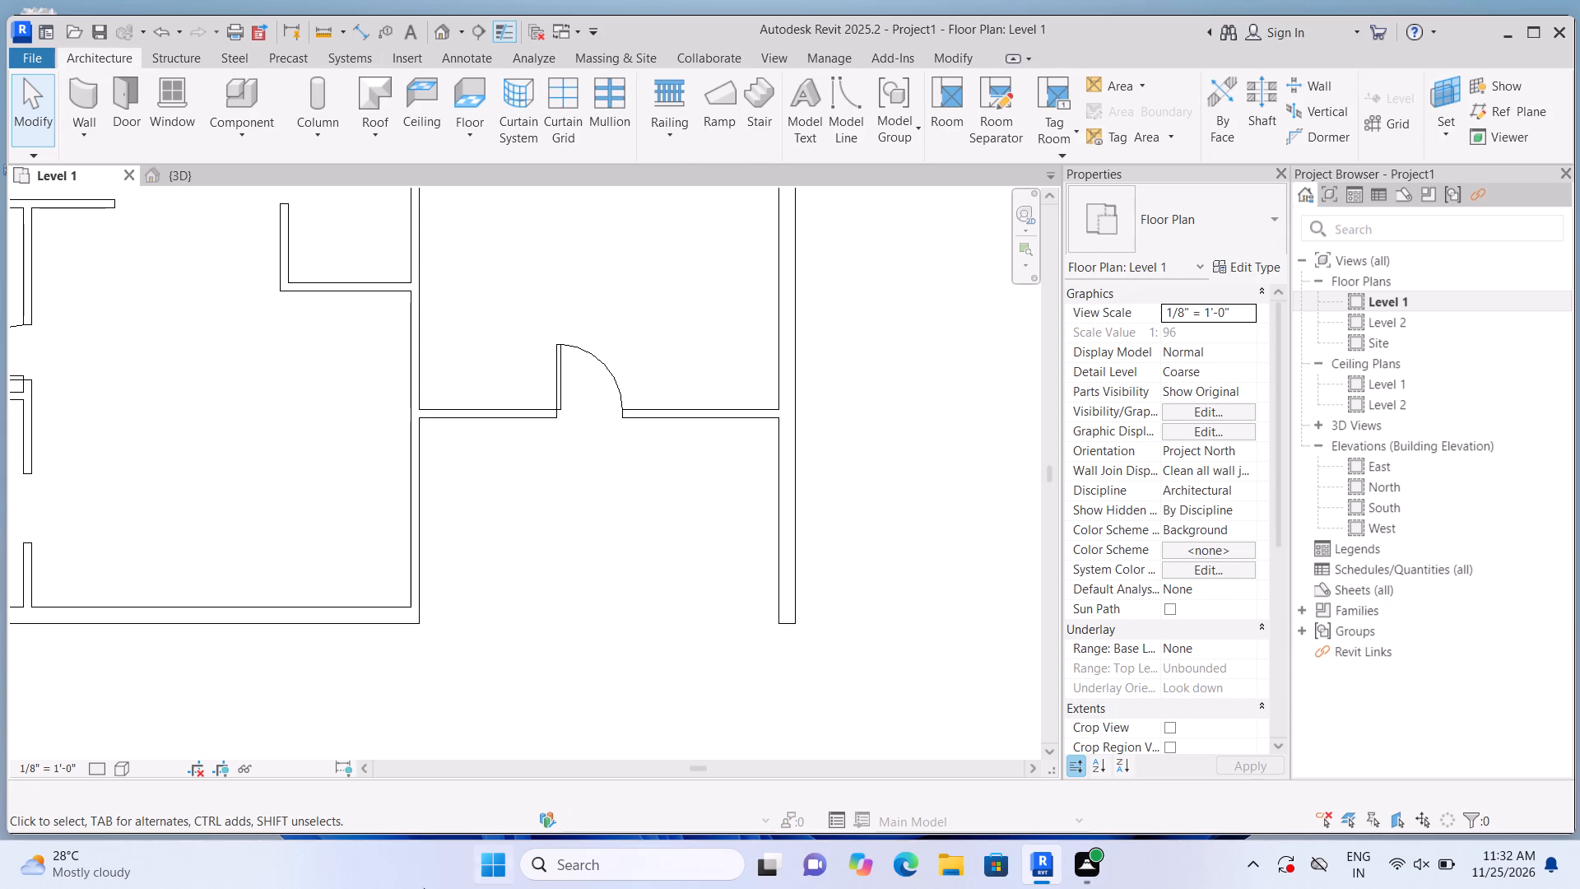
click(844, 124)
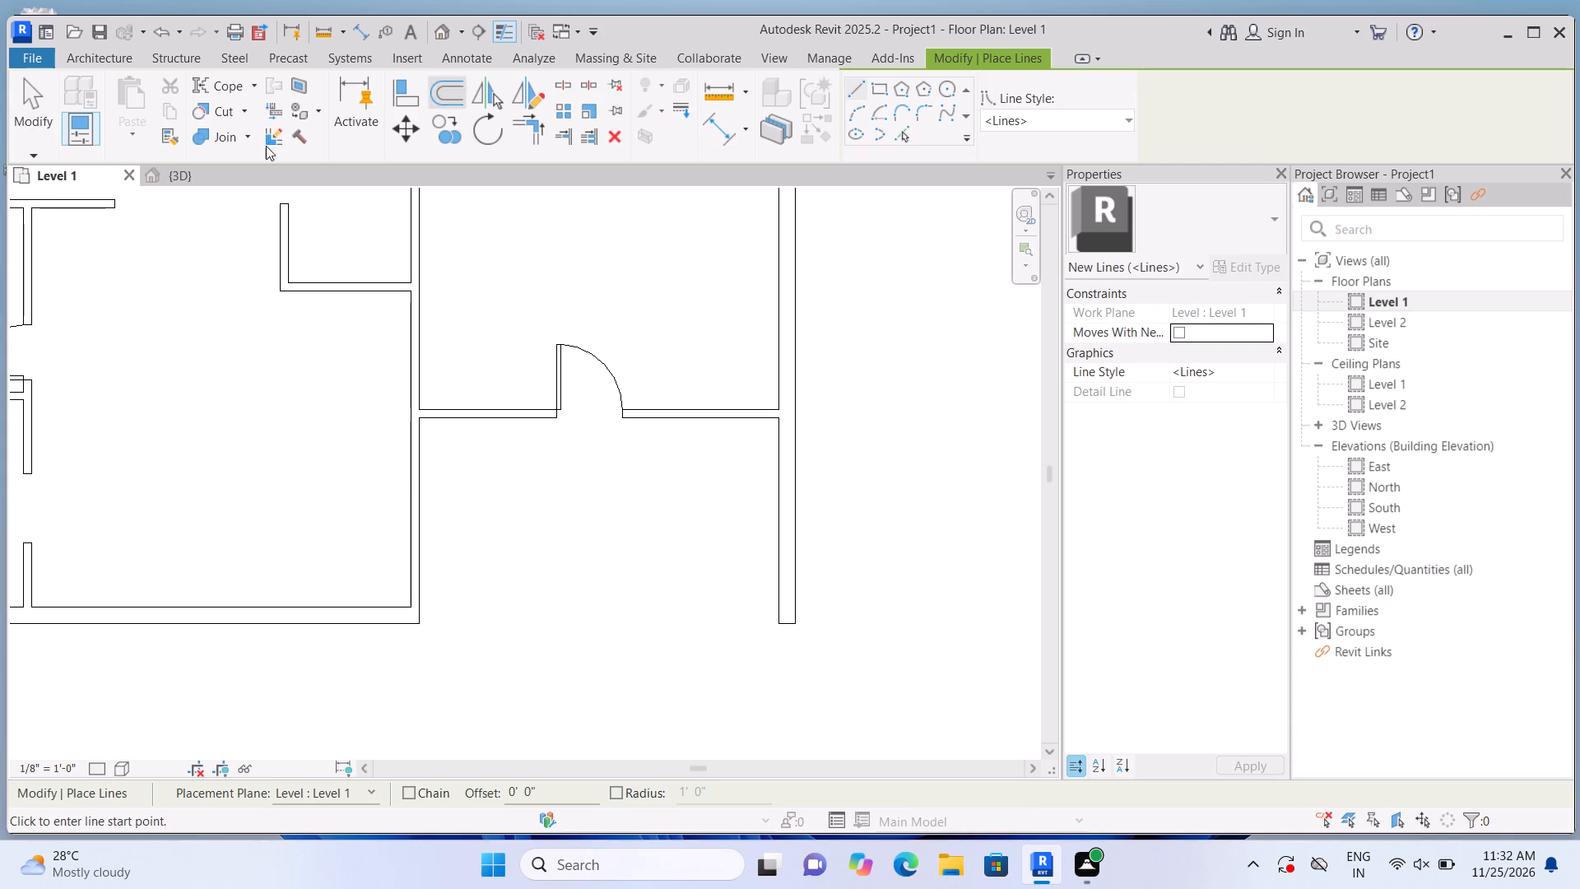
click(569, 87)
scroll(875, 429, up, 6)
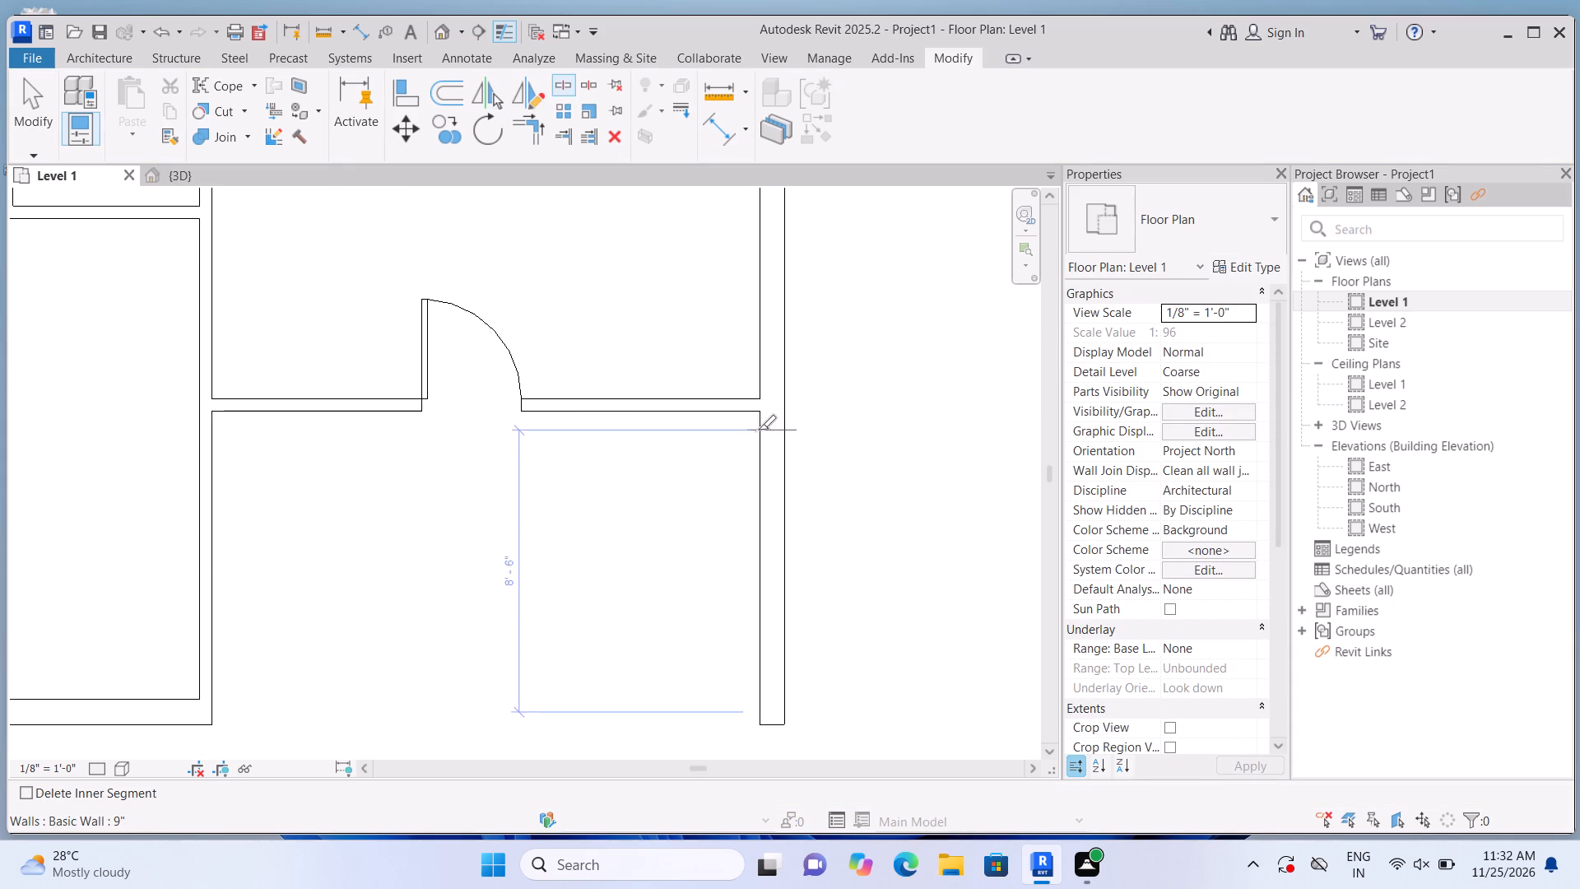
scroll(758, 430, up, 6)
scroll(782, 361, up, 5)
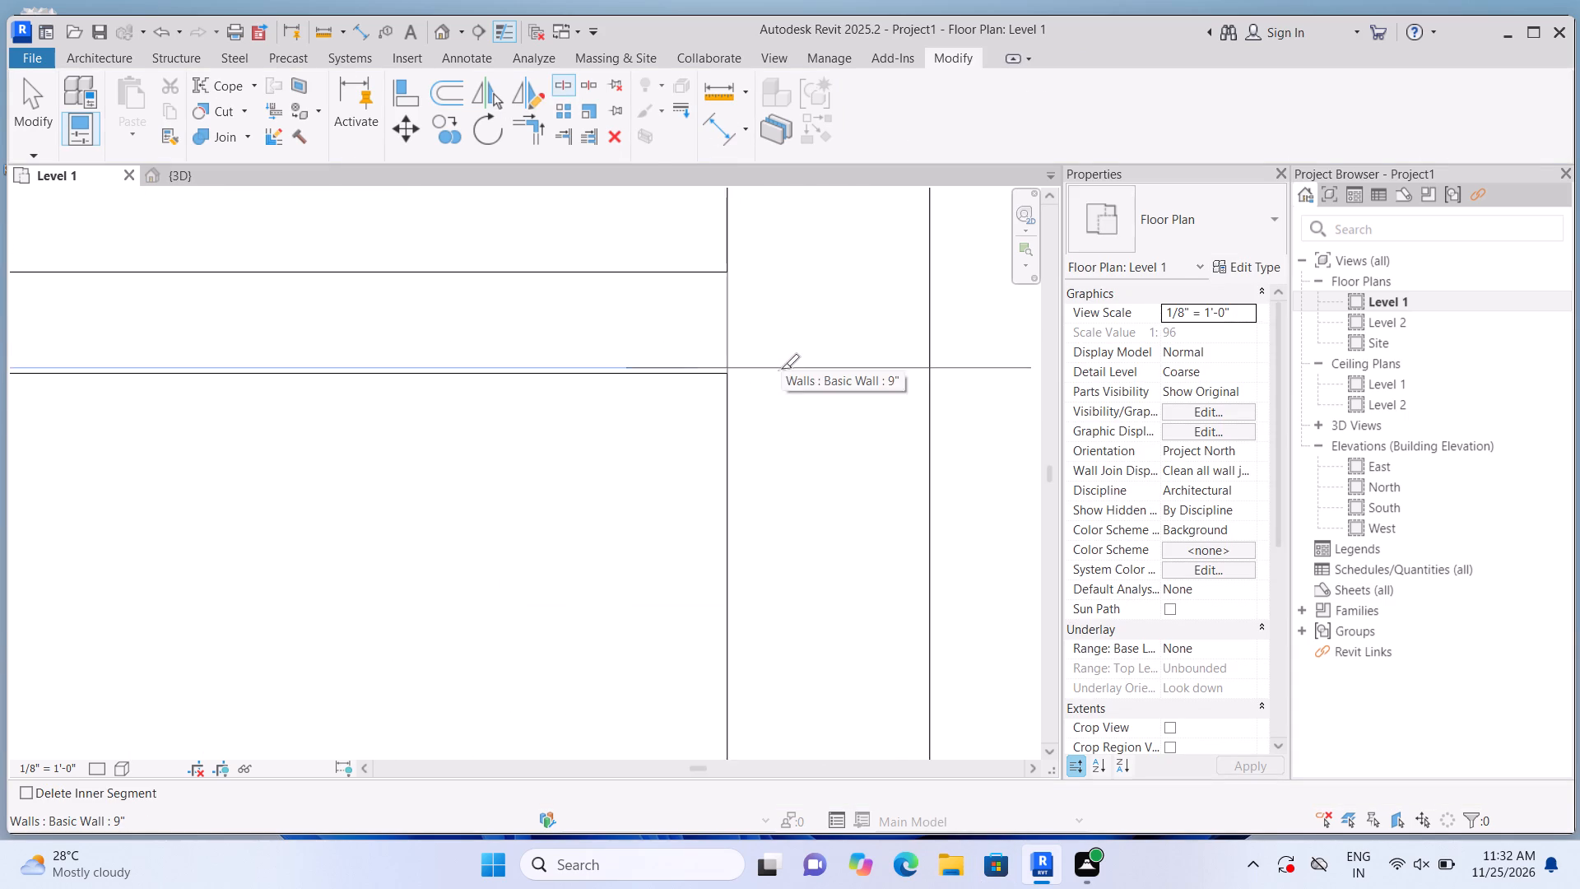
scroll(781, 369, up, 10)
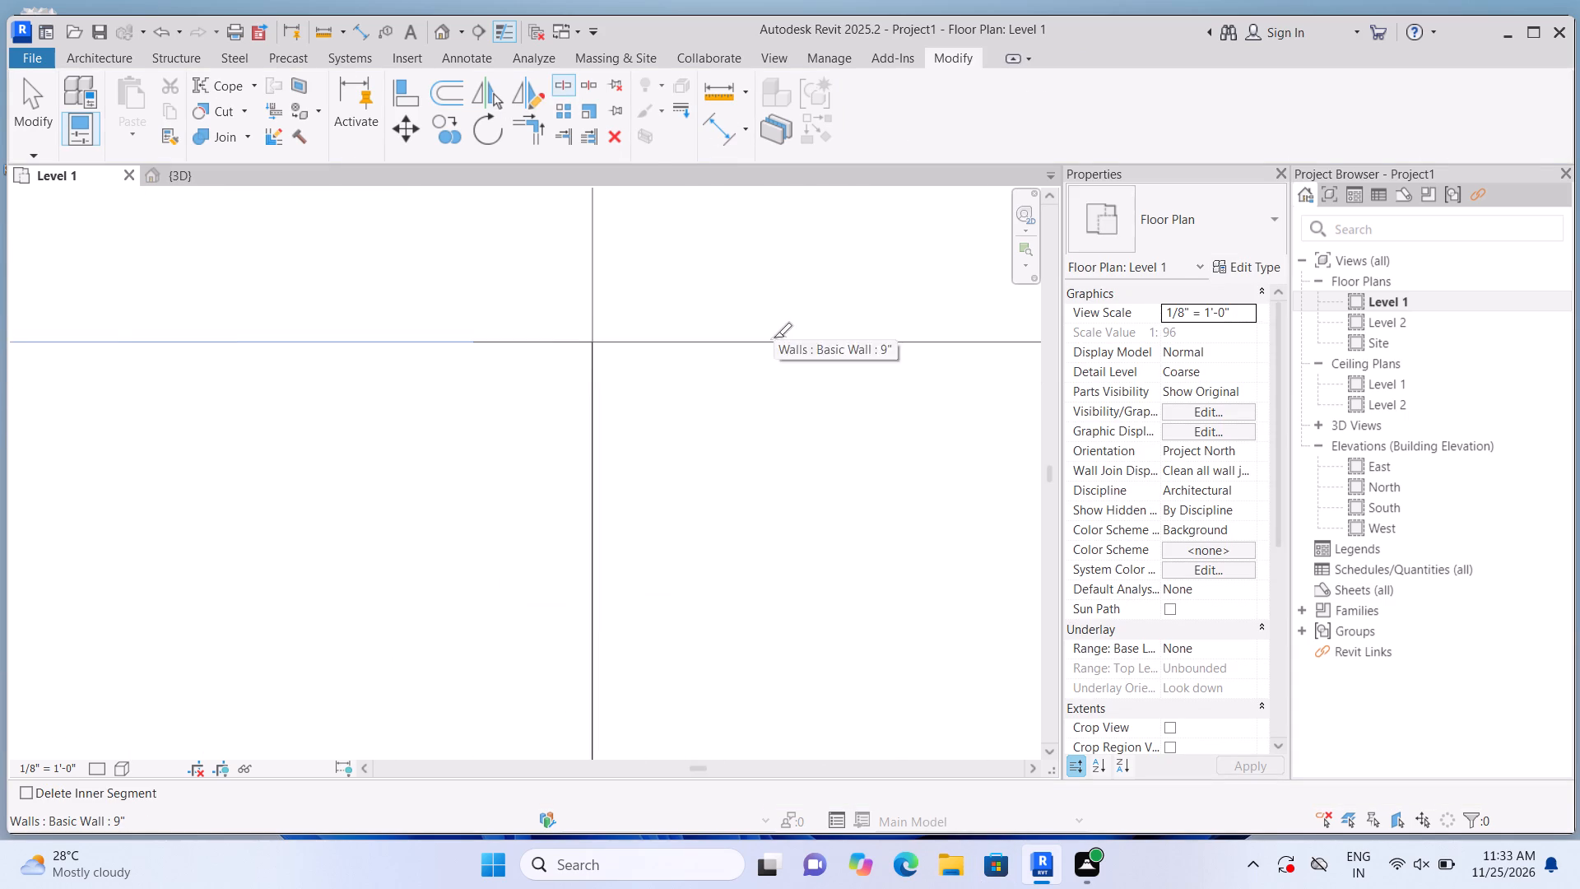
click(774, 337)
scroll(765, 446, down, 3)
key(Escape)
key(Escape)
scroll(769, 435, down, 2)
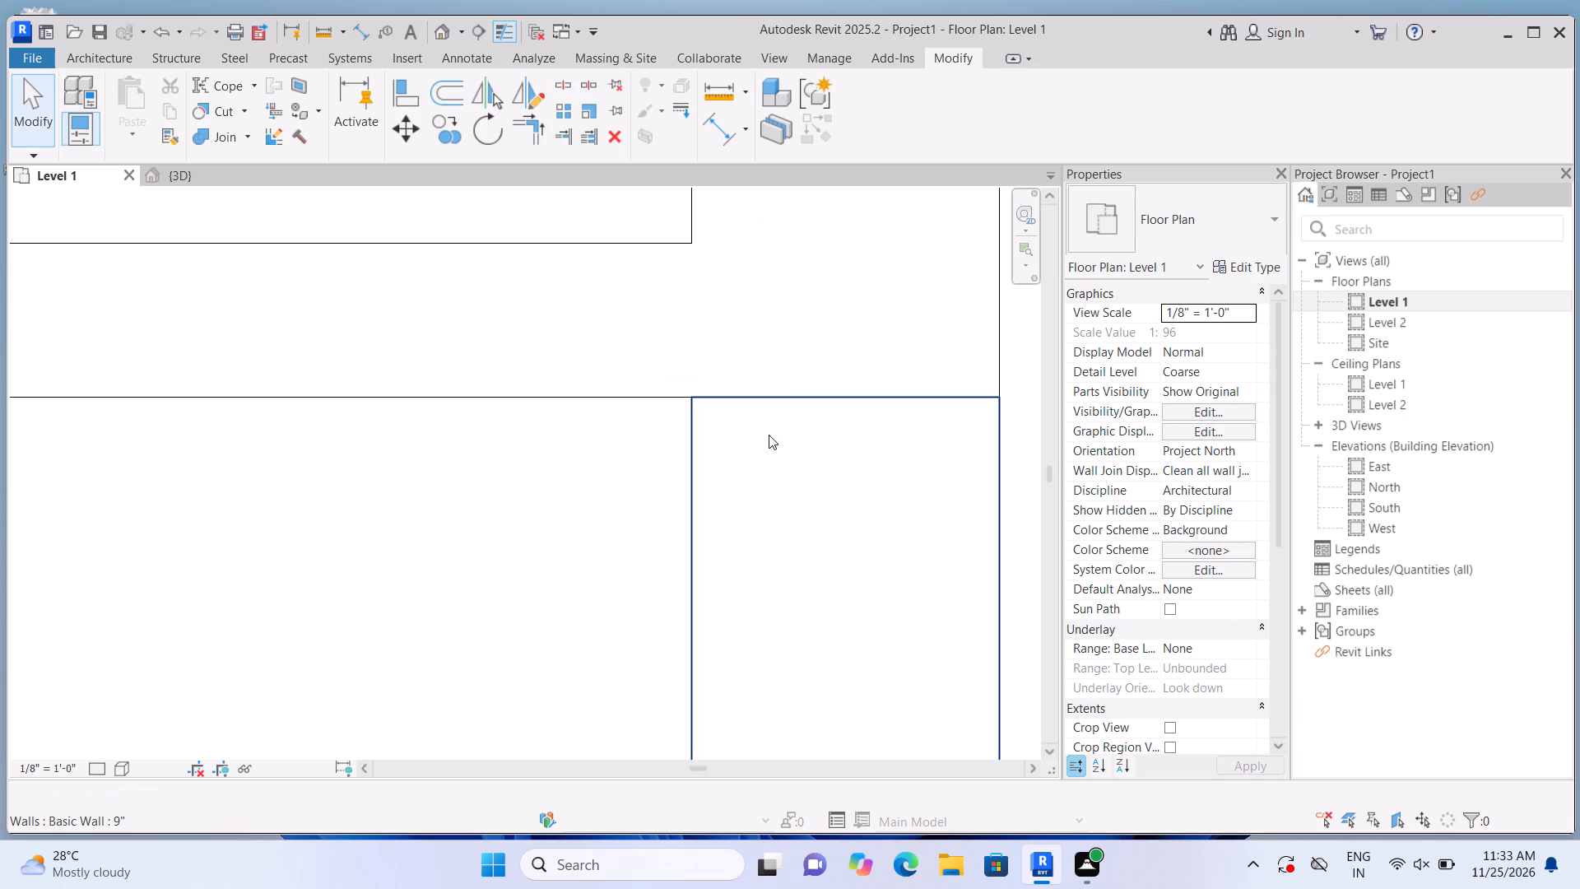
Delete the right exterior wall segment in front of the entrance door wall.
scroll(769, 435, down, 19)
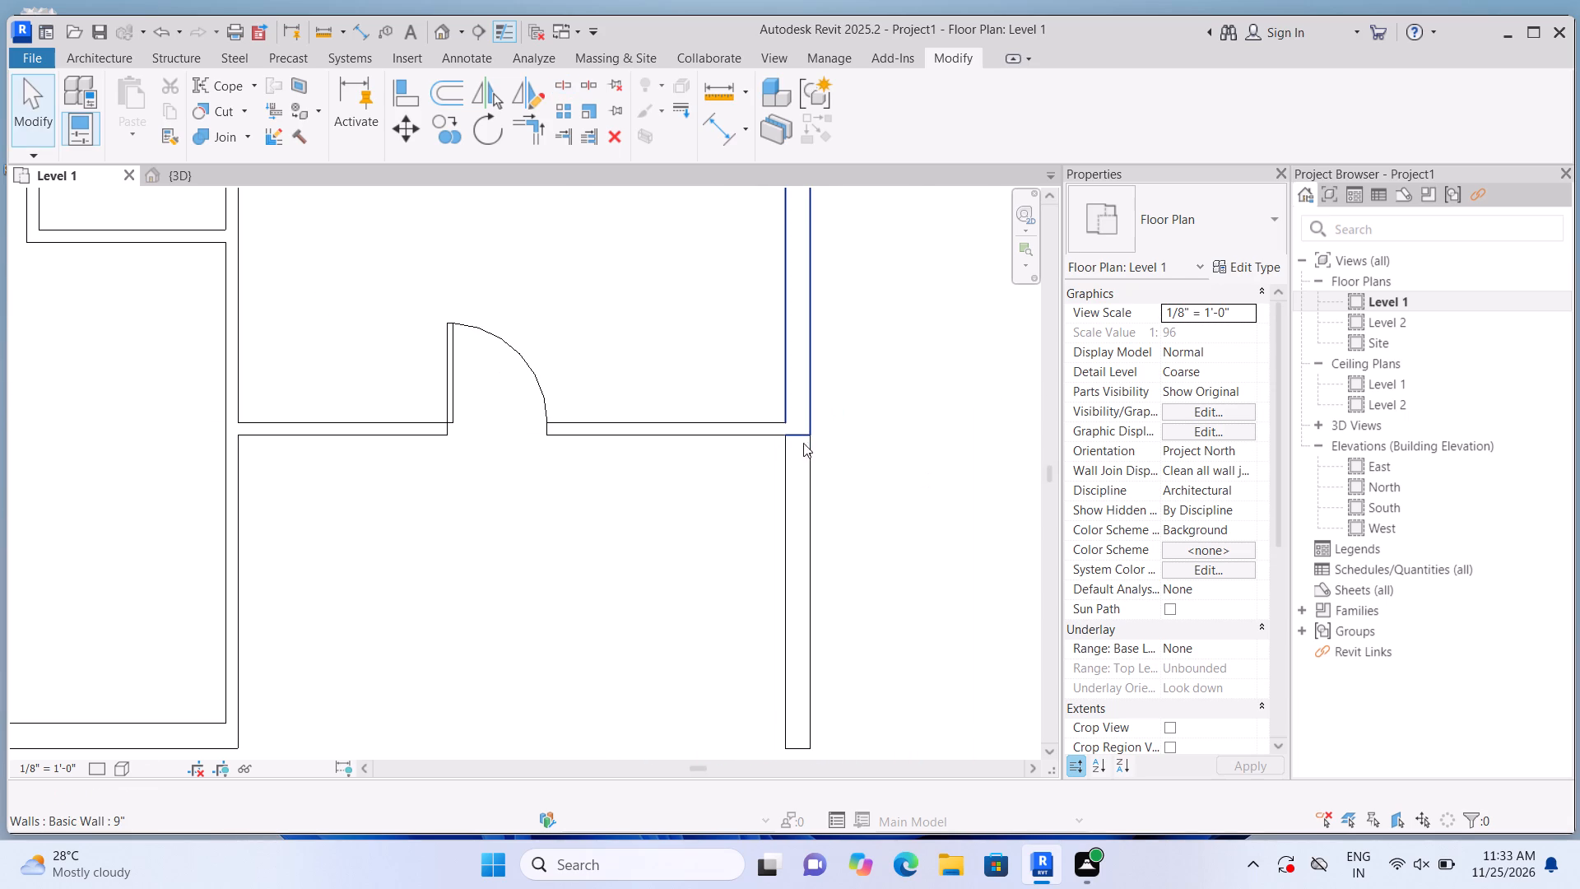
click(797, 474)
key(Delete)
scroll(797, 474, down, 4)
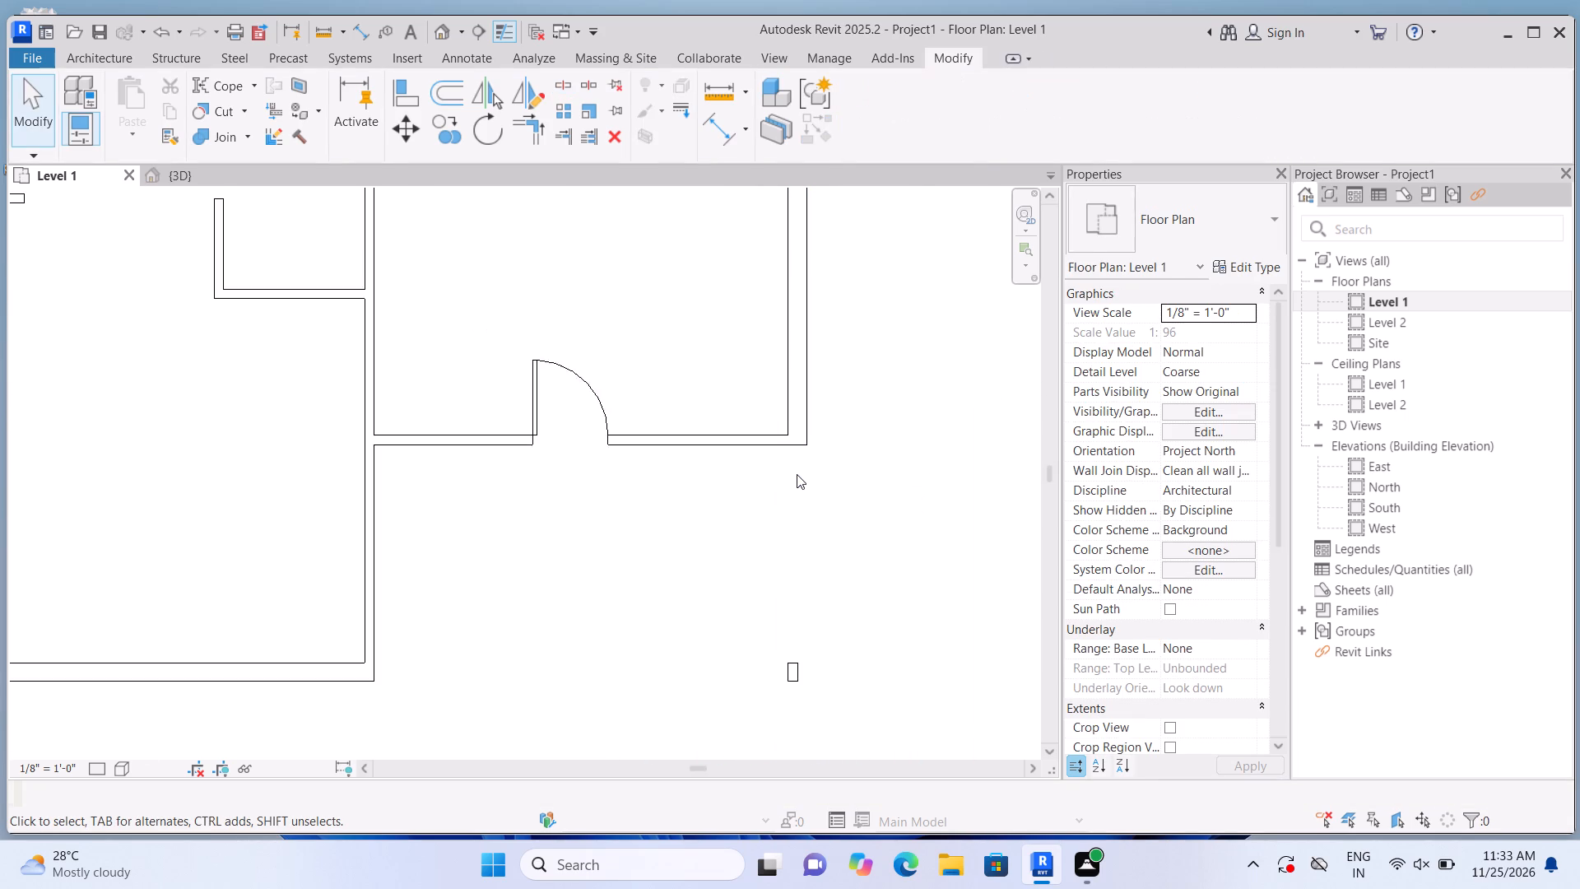
Start a roof by footprint and move its base level to Level 2.
scroll(797, 474, down, 3)
middle_drag(727, 525, 675, 562)
middle_drag(667, 598, 650, 663)
scroll(653, 663, down, 3)
scroll(652, 635, up, 1)
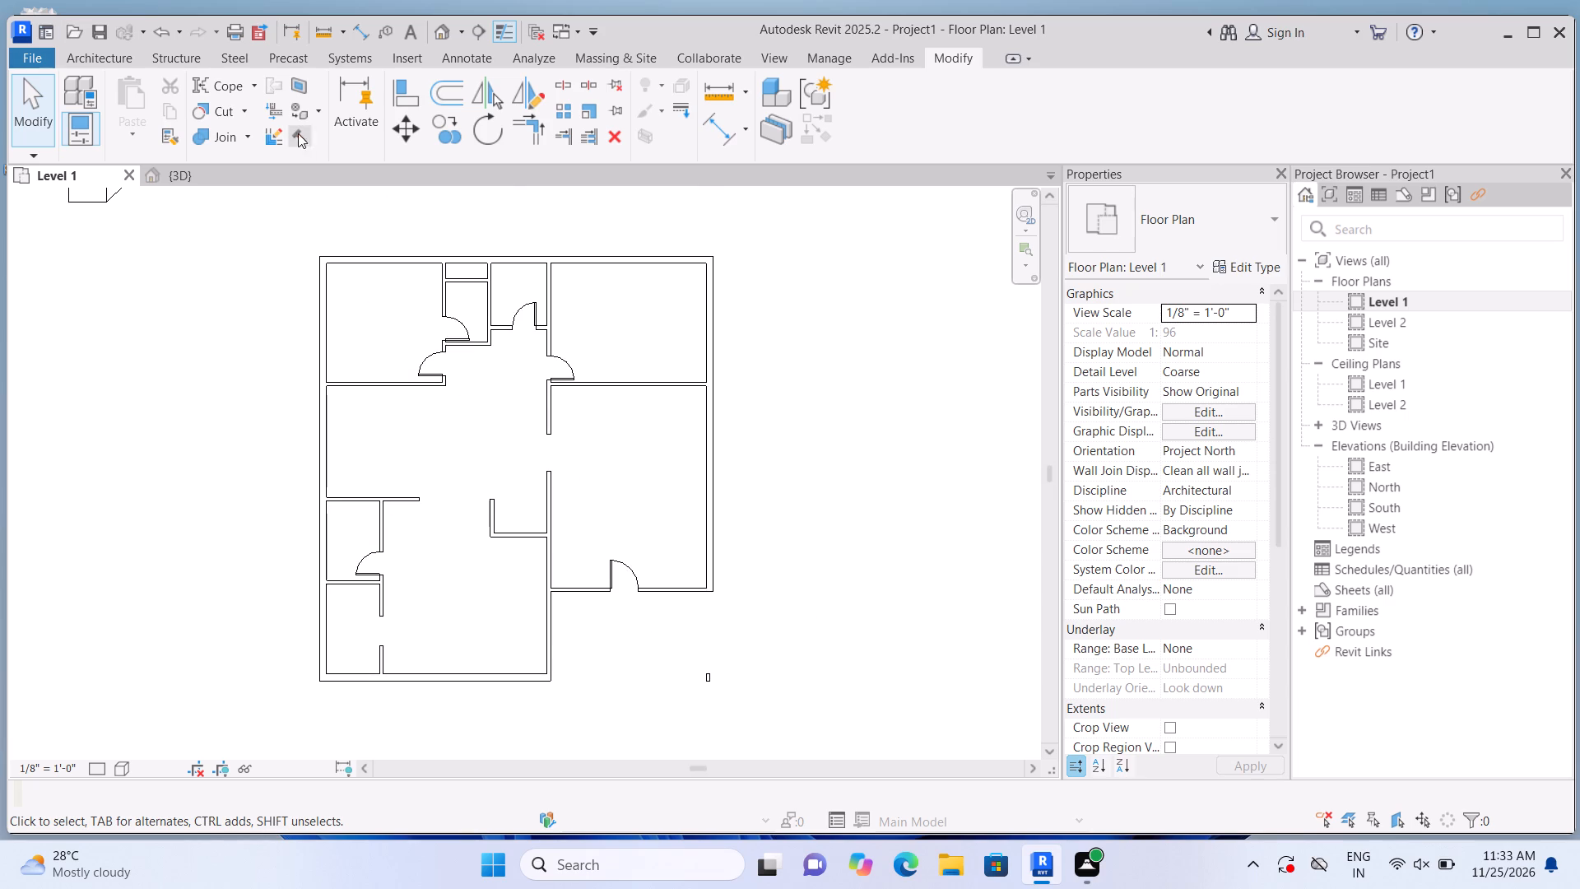
click(105, 58)
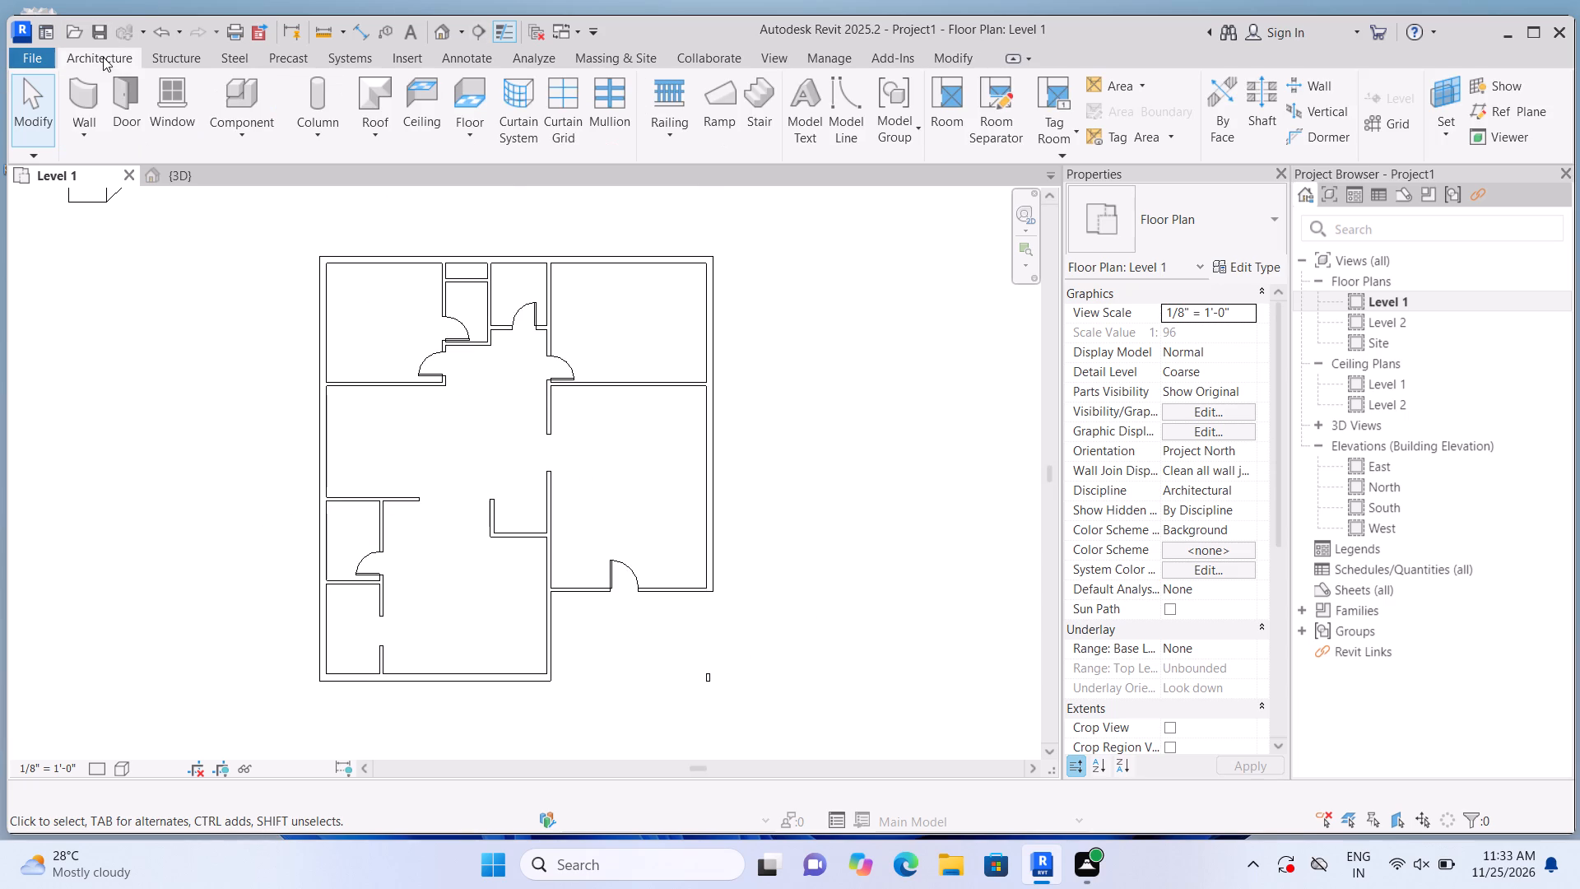
click(244, 130)
click(88, 51)
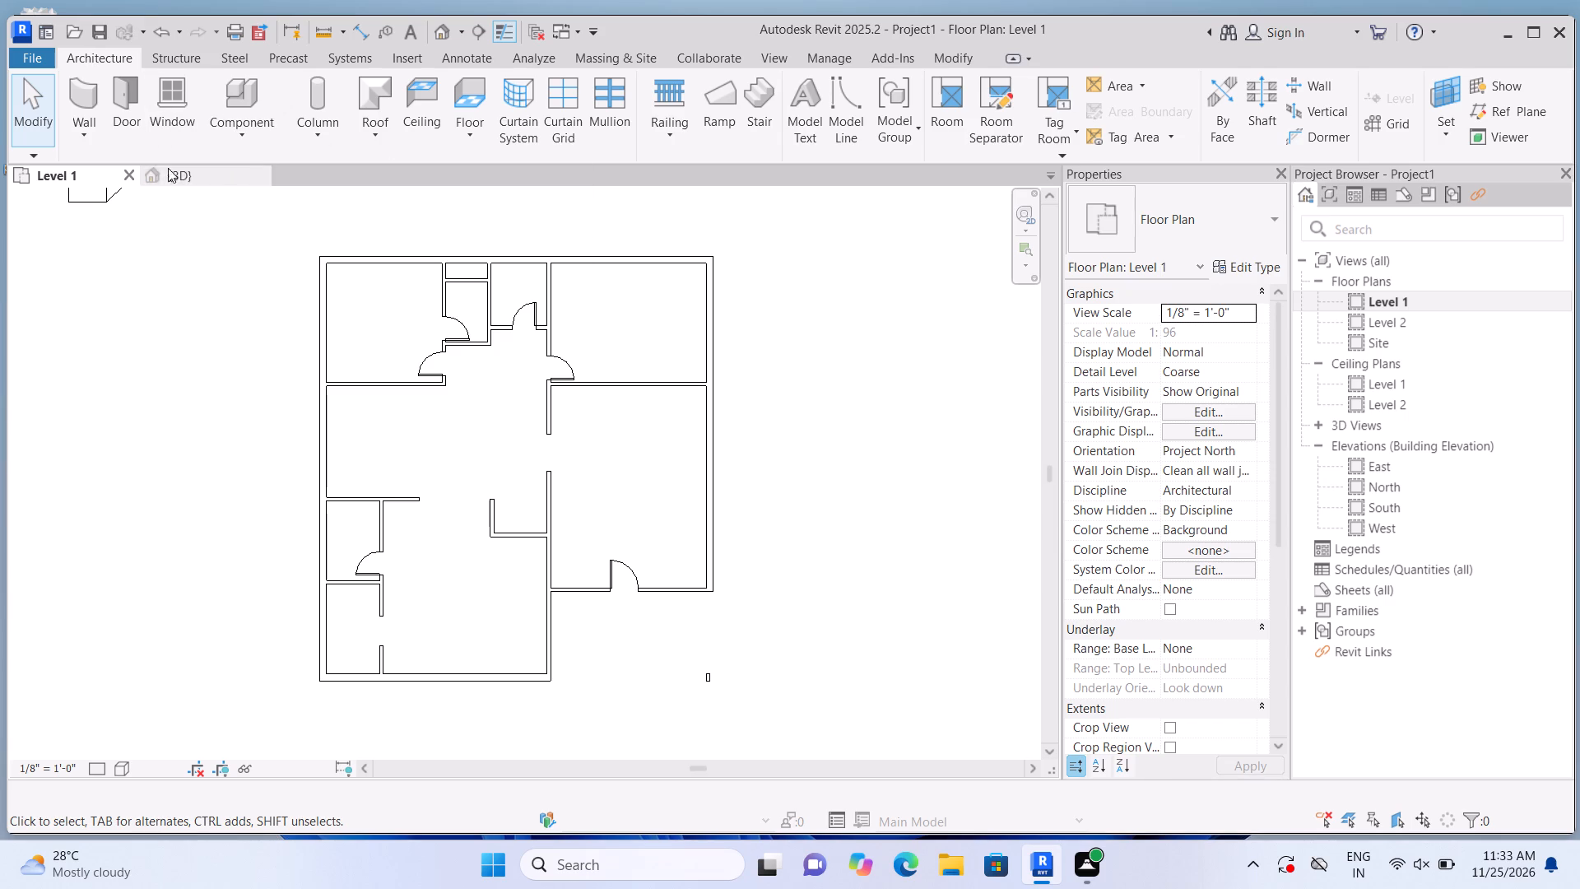
click(373, 134)
click(380, 177)
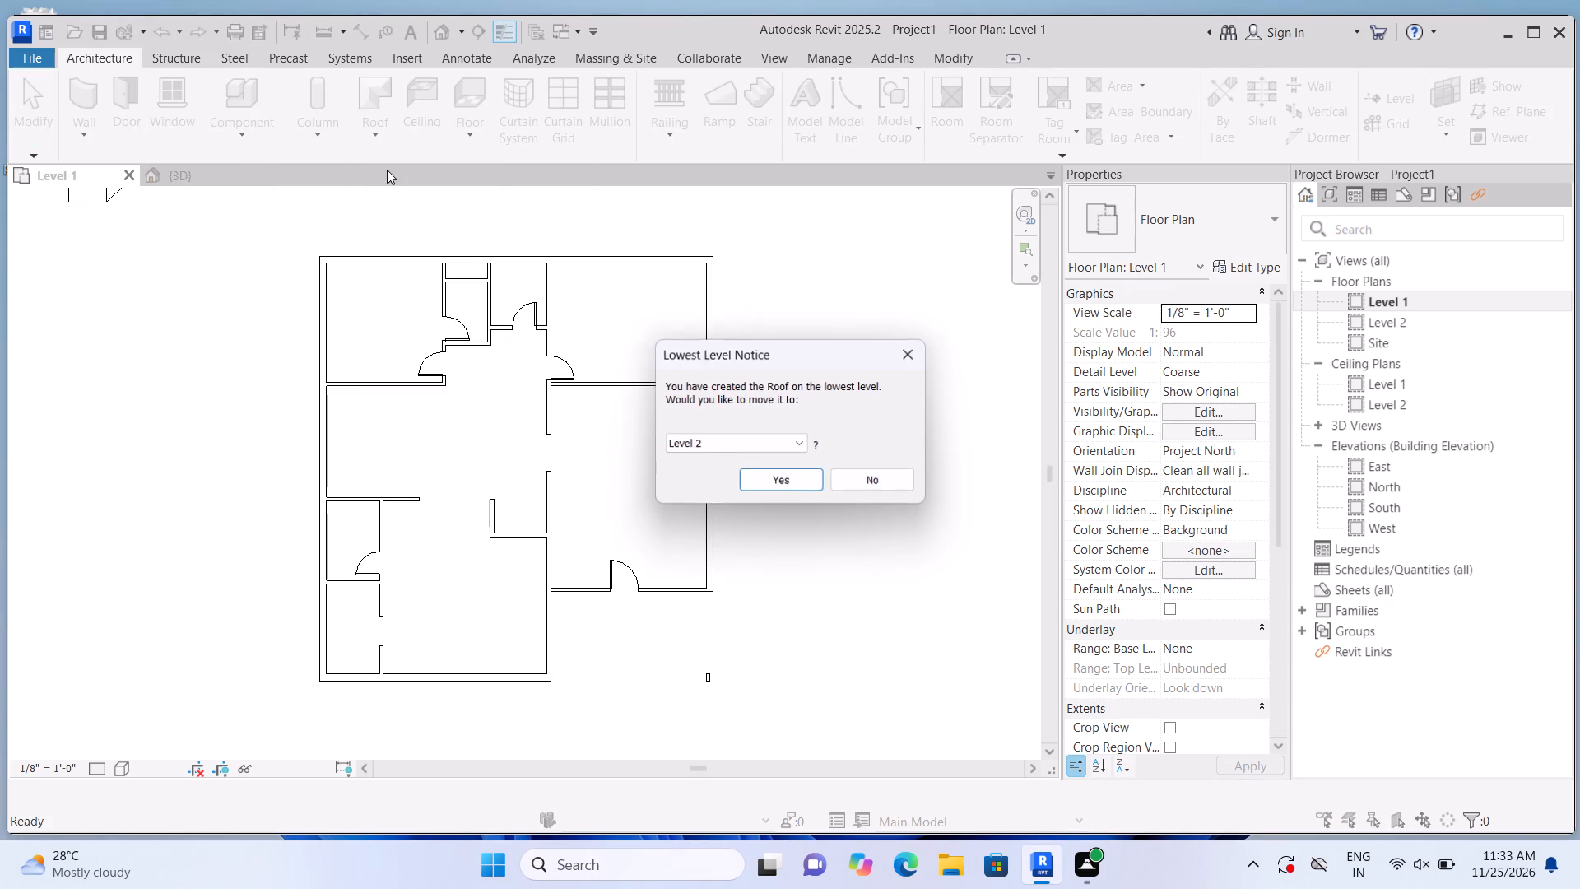
click(765, 474)
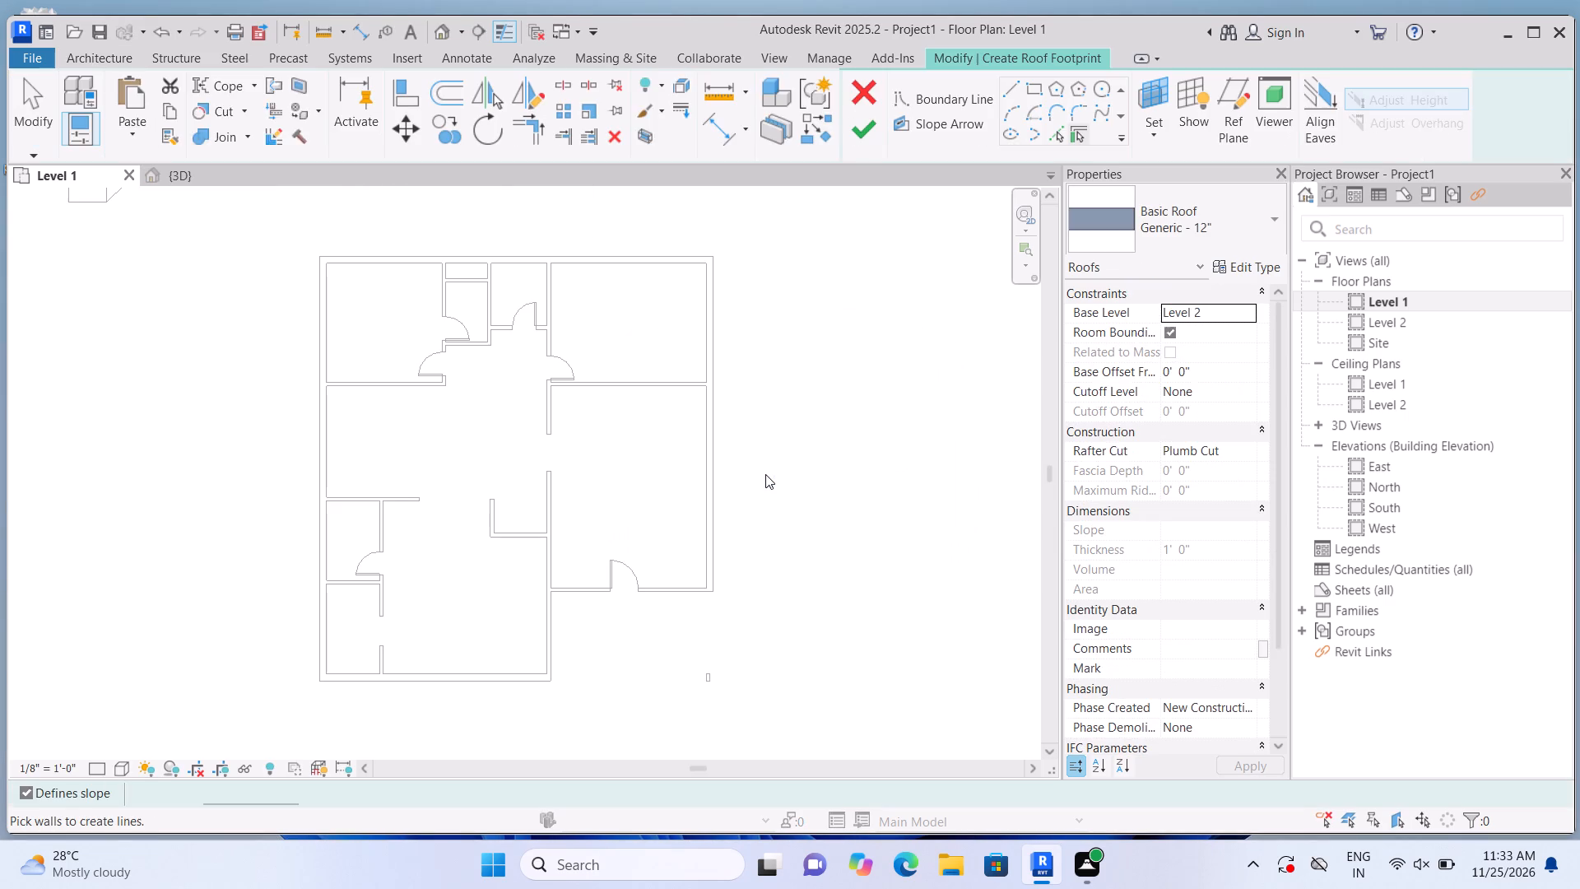
Sketch a rectangular roof boundary from the back-left exterior corner to the projected front-right corner beyond the entrance, and finish the roof.
click(1039, 85)
scroll(271, 263, up, 2)
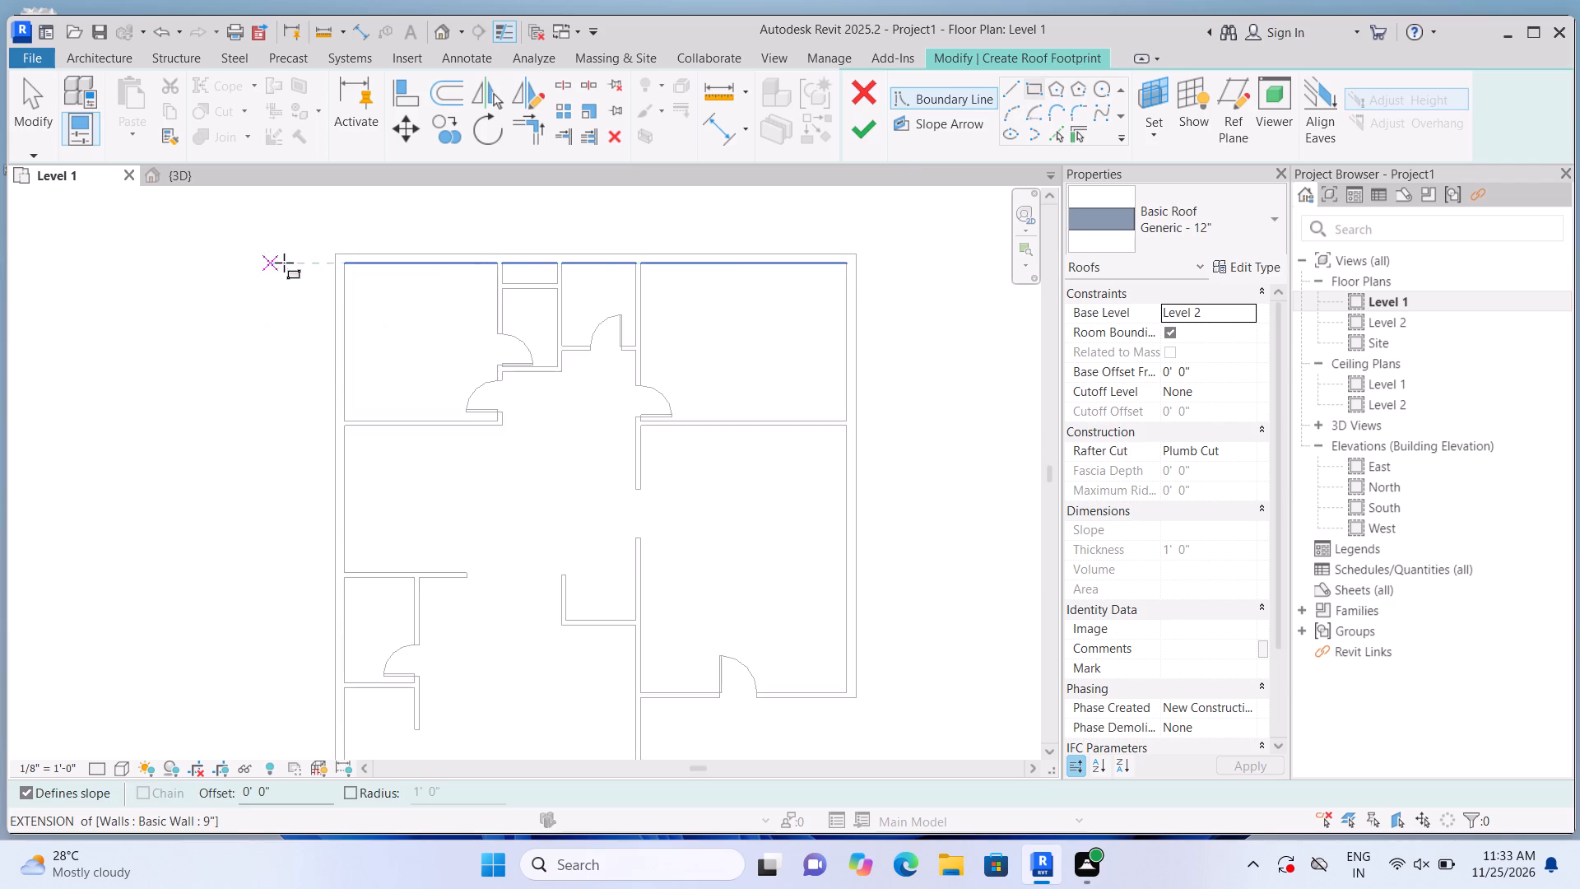
scroll(284, 263, up, 2)
click(350, 248)
scroll(416, 362, down, 6)
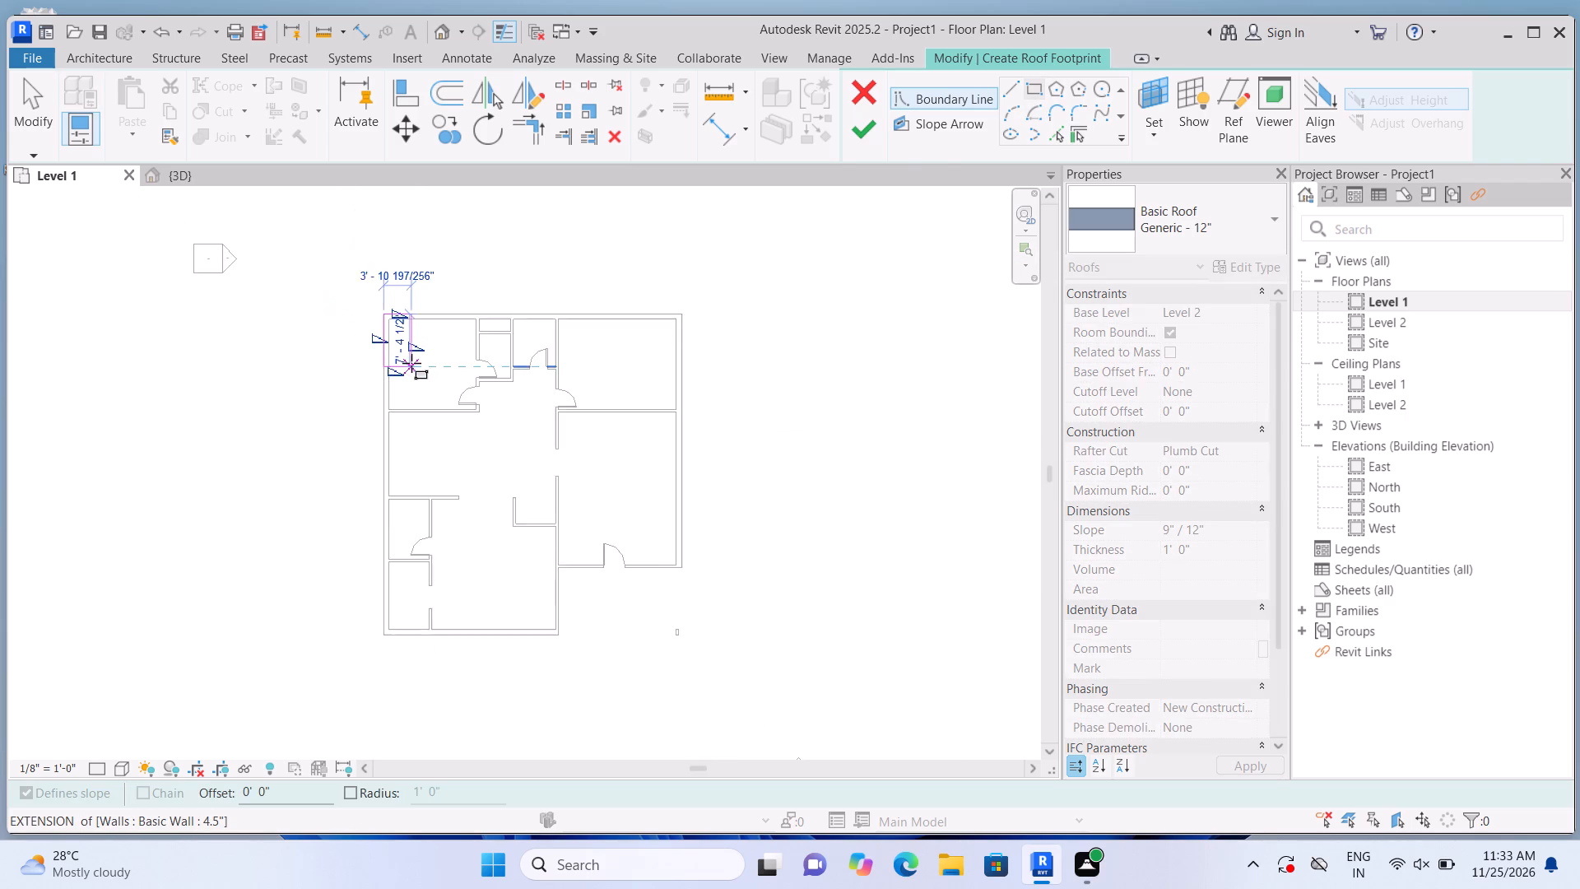
scroll(411, 363, down, 2)
scroll(597, 563, up, 7)
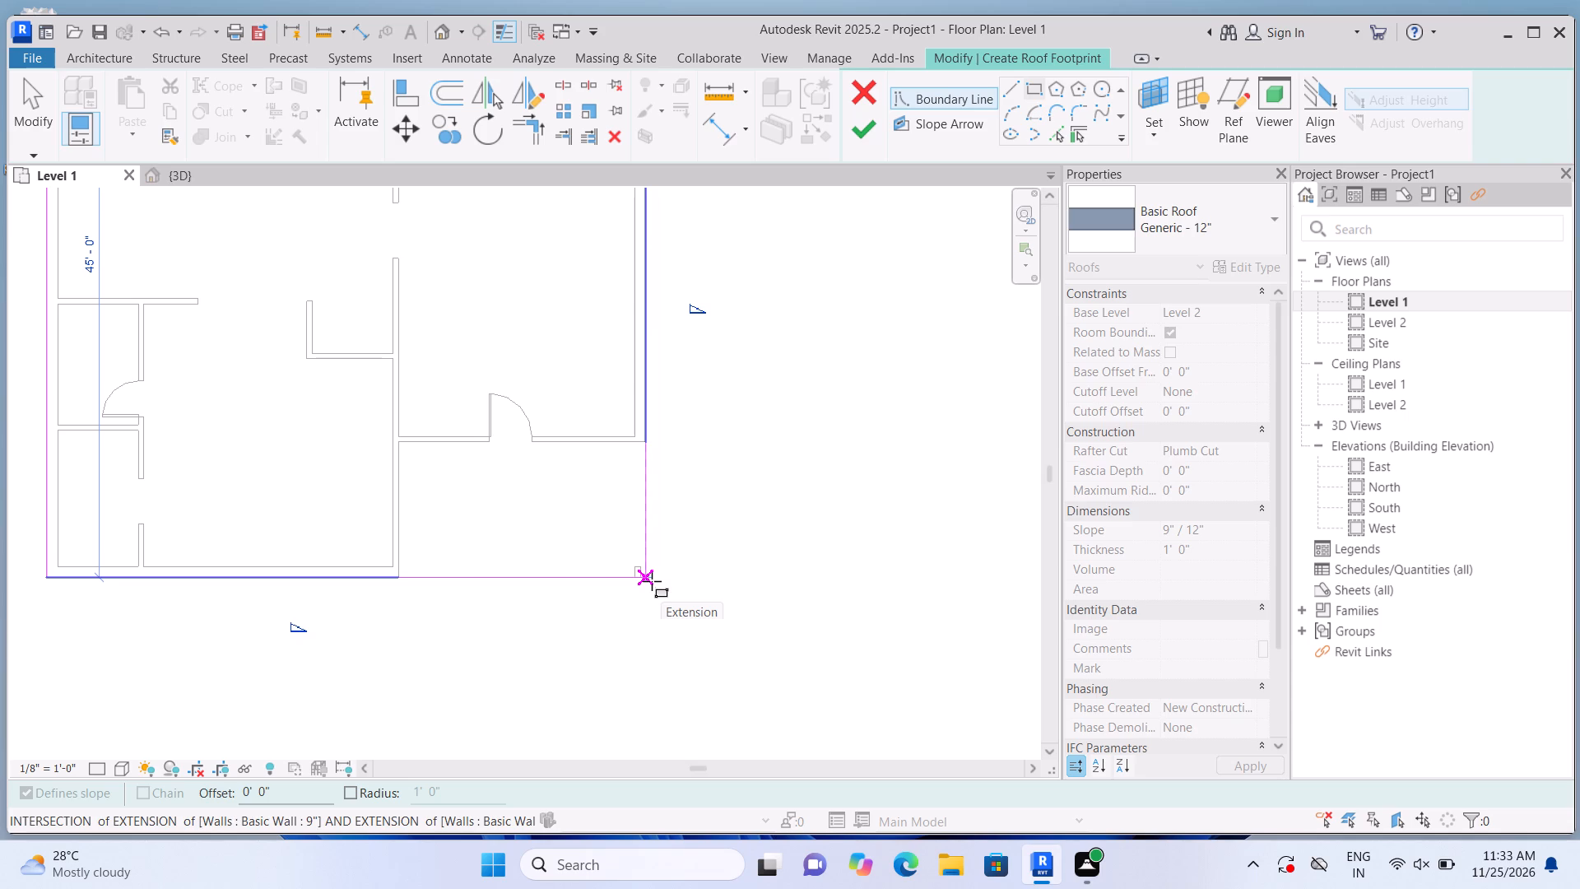
click(652, 581)
drag(859, 127, 866, 127)
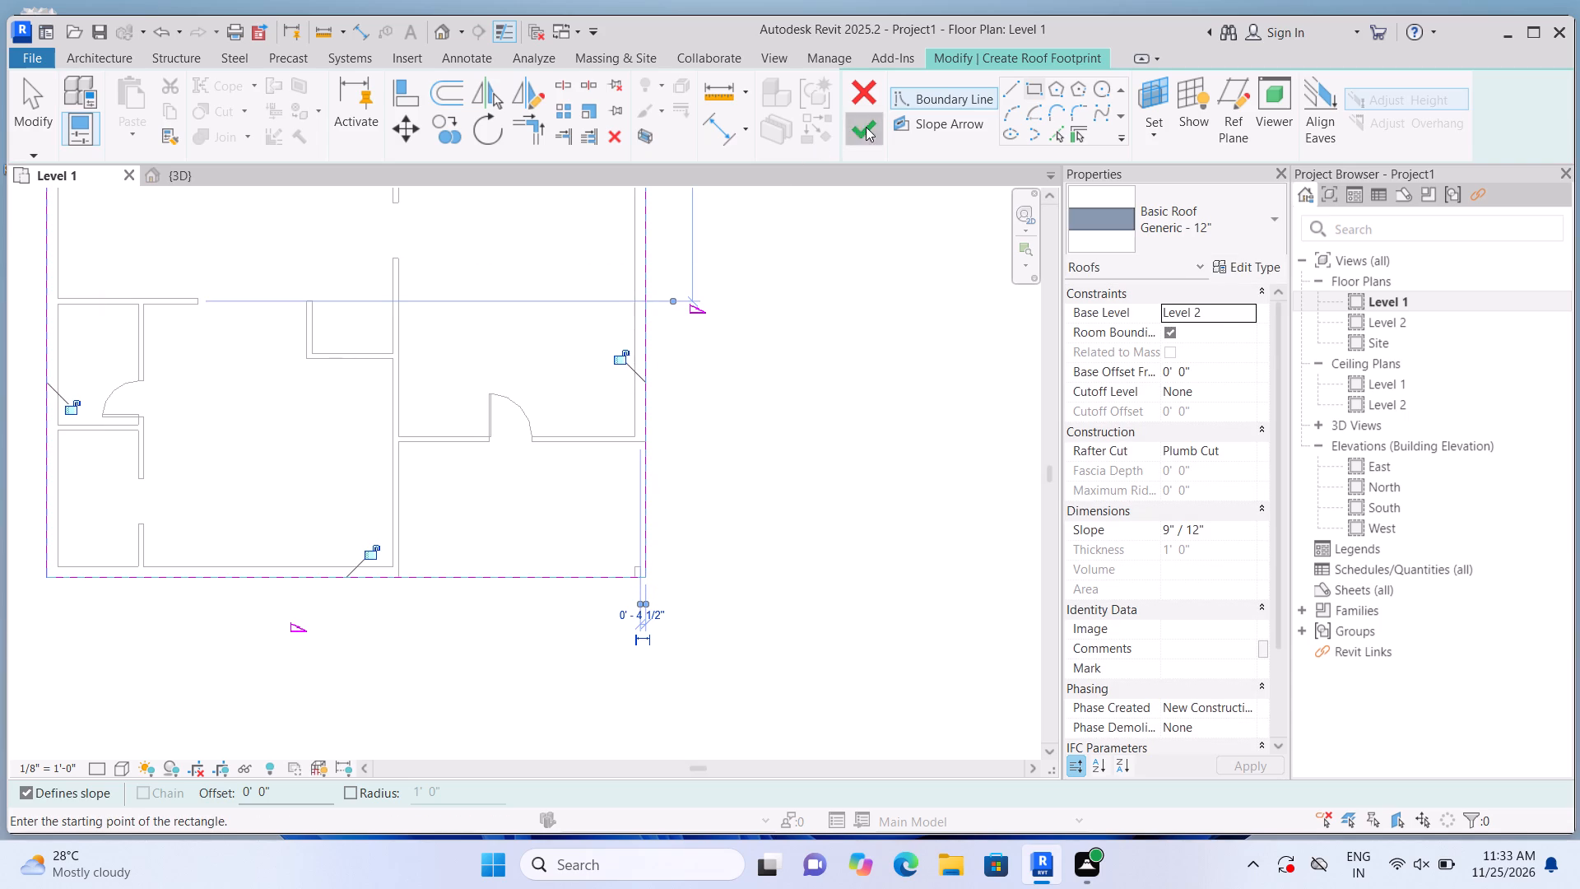
Finish the roof footprint sketch and show the model in the 3D view.
drag(866, 127, 867, 127)
scroll(305, 583, down, 6)
scroll(379, 467, up, 1)
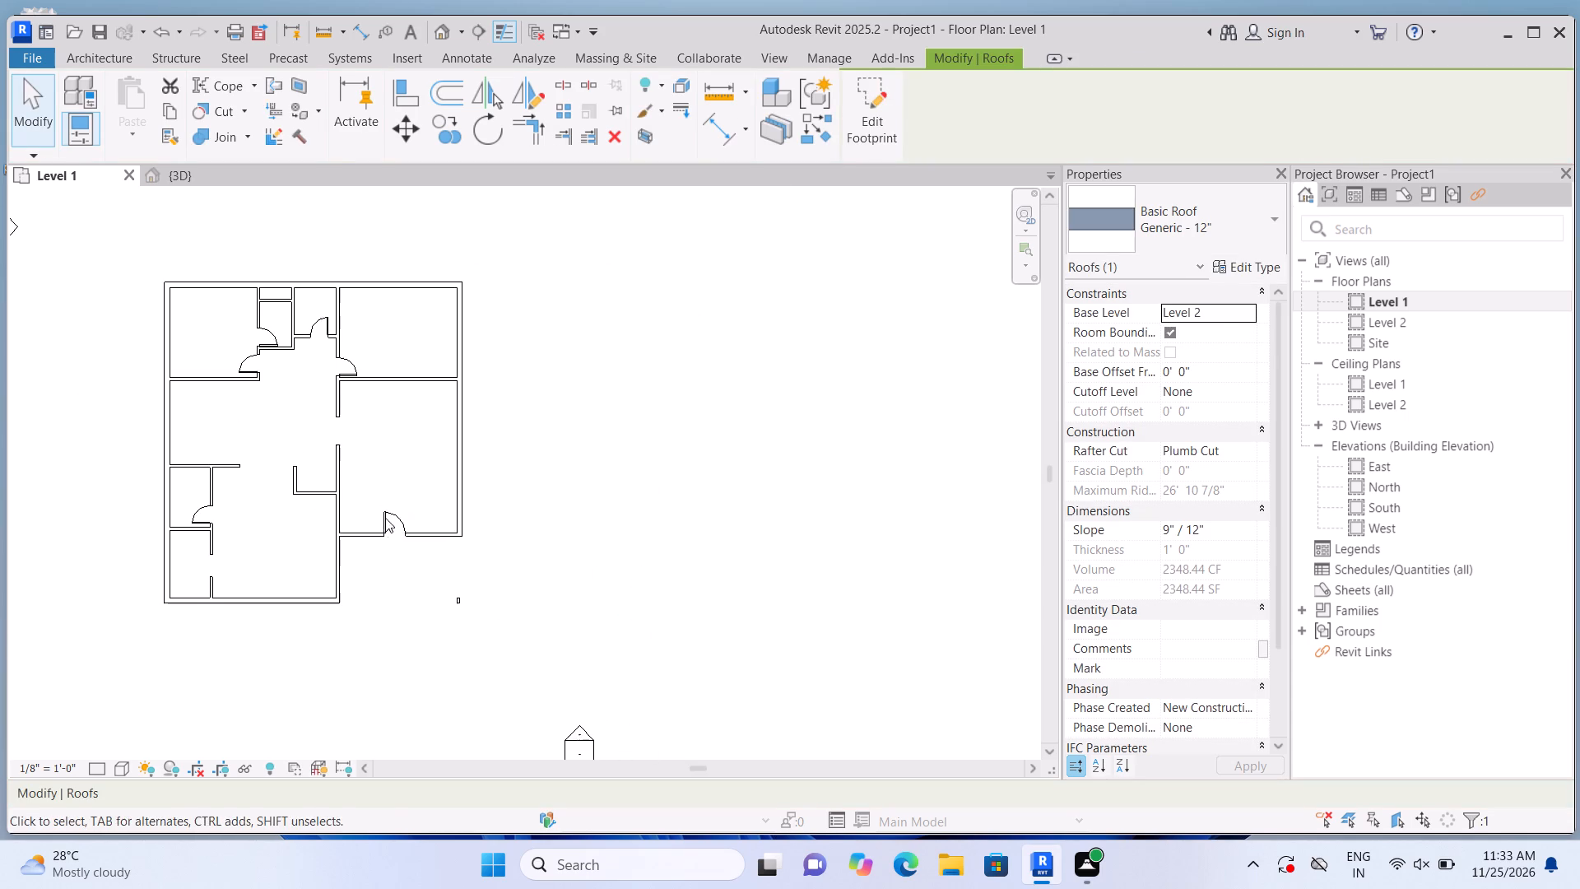
drag(441, 36, 444, 24)
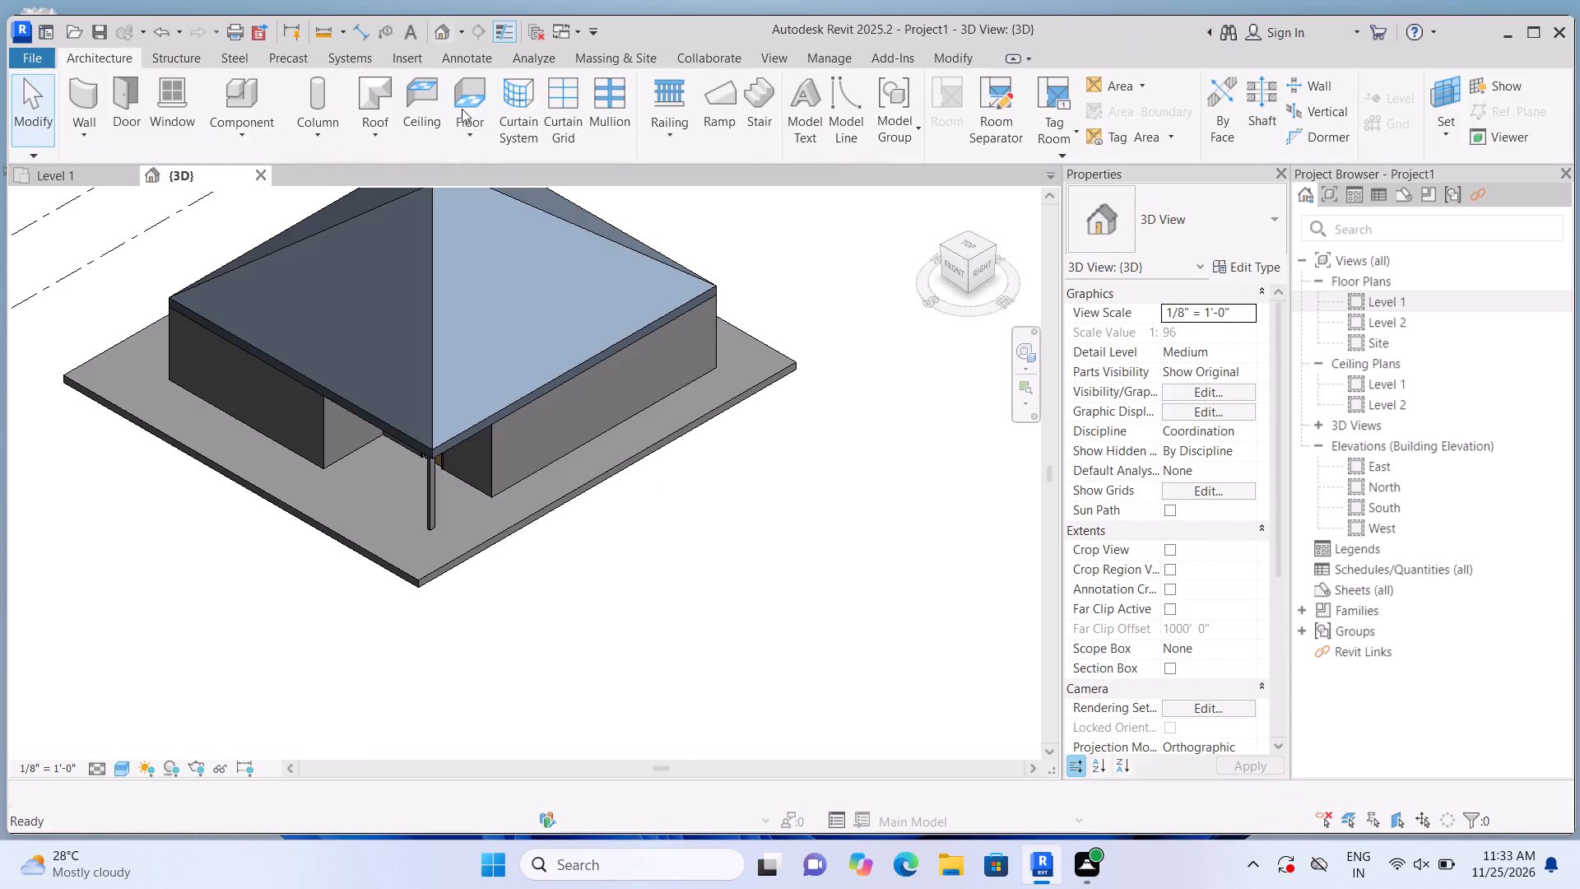
scroll(521, 445, down, 1)
middle_drag(575, 594, 583, 689)
scroll(583, 689, up, 1)
scroll(502, 511, up, 1)
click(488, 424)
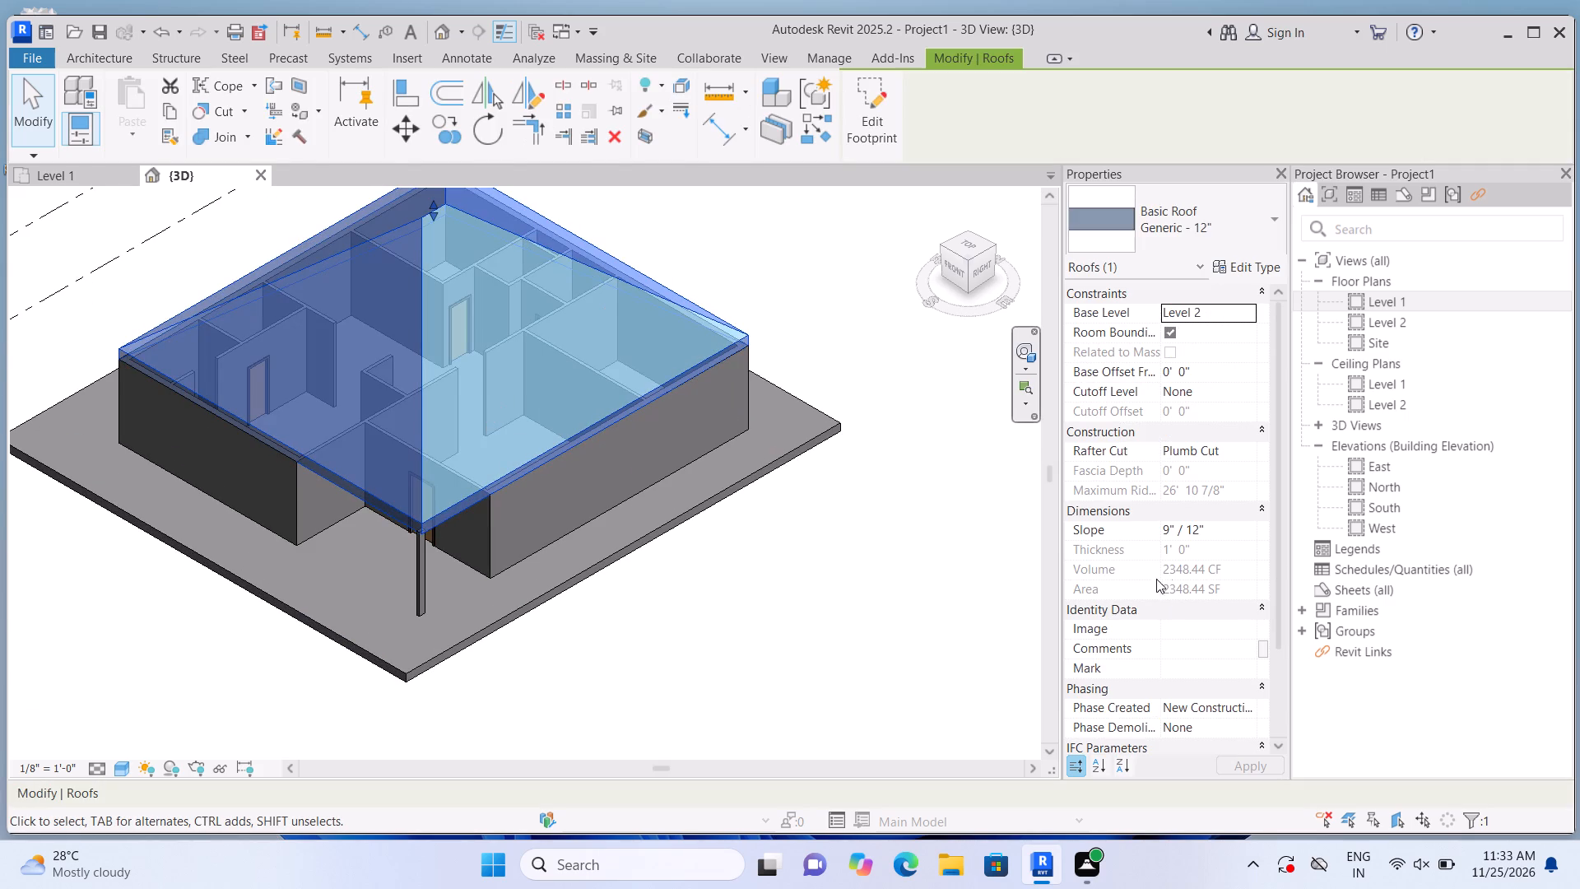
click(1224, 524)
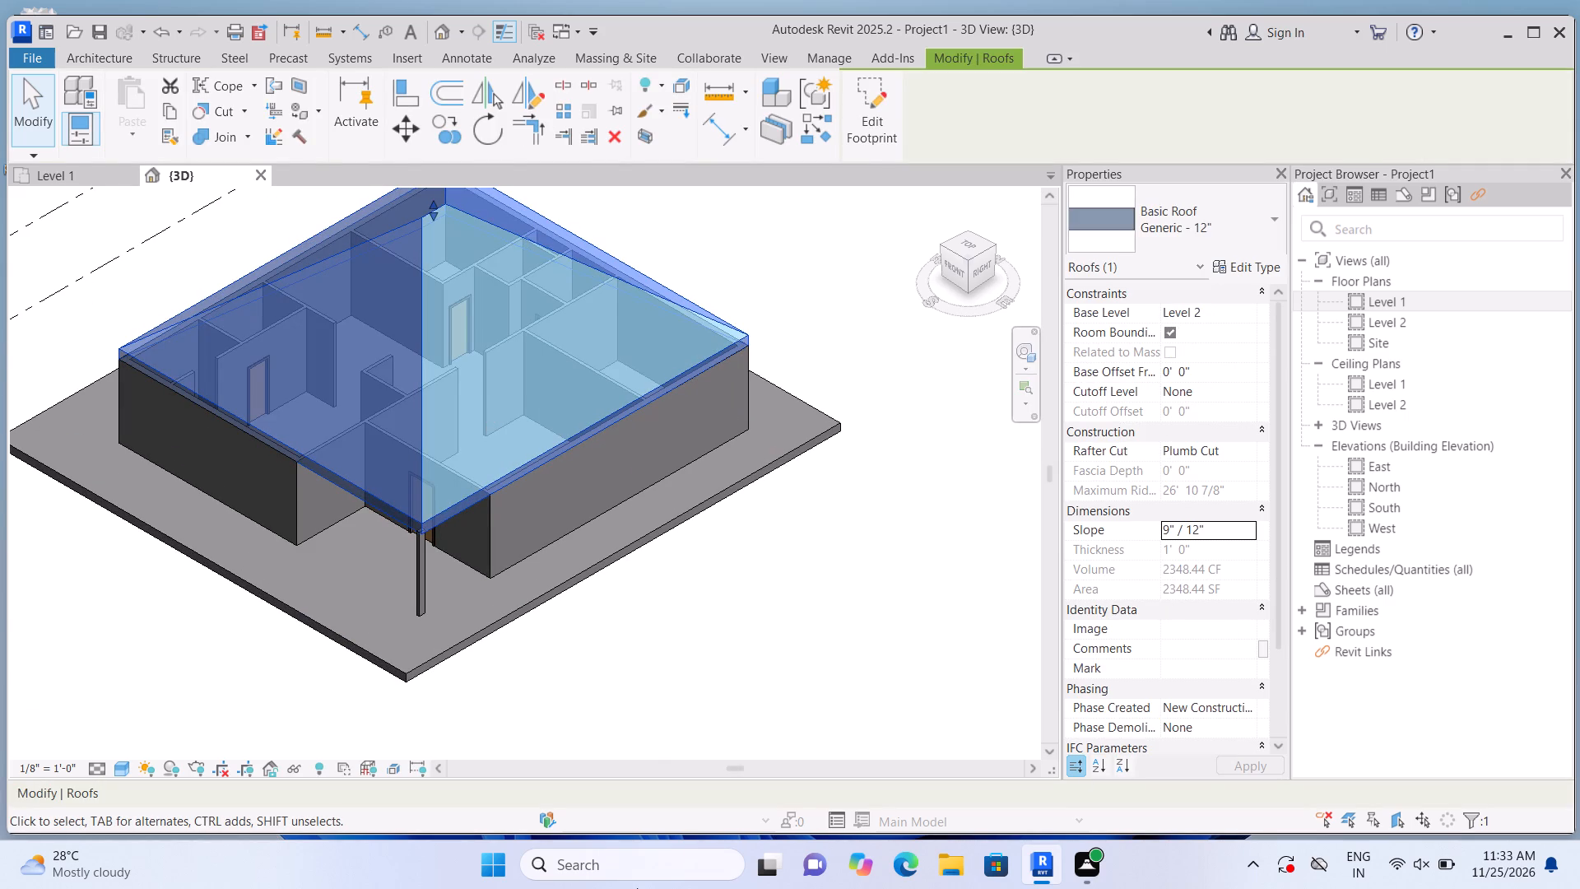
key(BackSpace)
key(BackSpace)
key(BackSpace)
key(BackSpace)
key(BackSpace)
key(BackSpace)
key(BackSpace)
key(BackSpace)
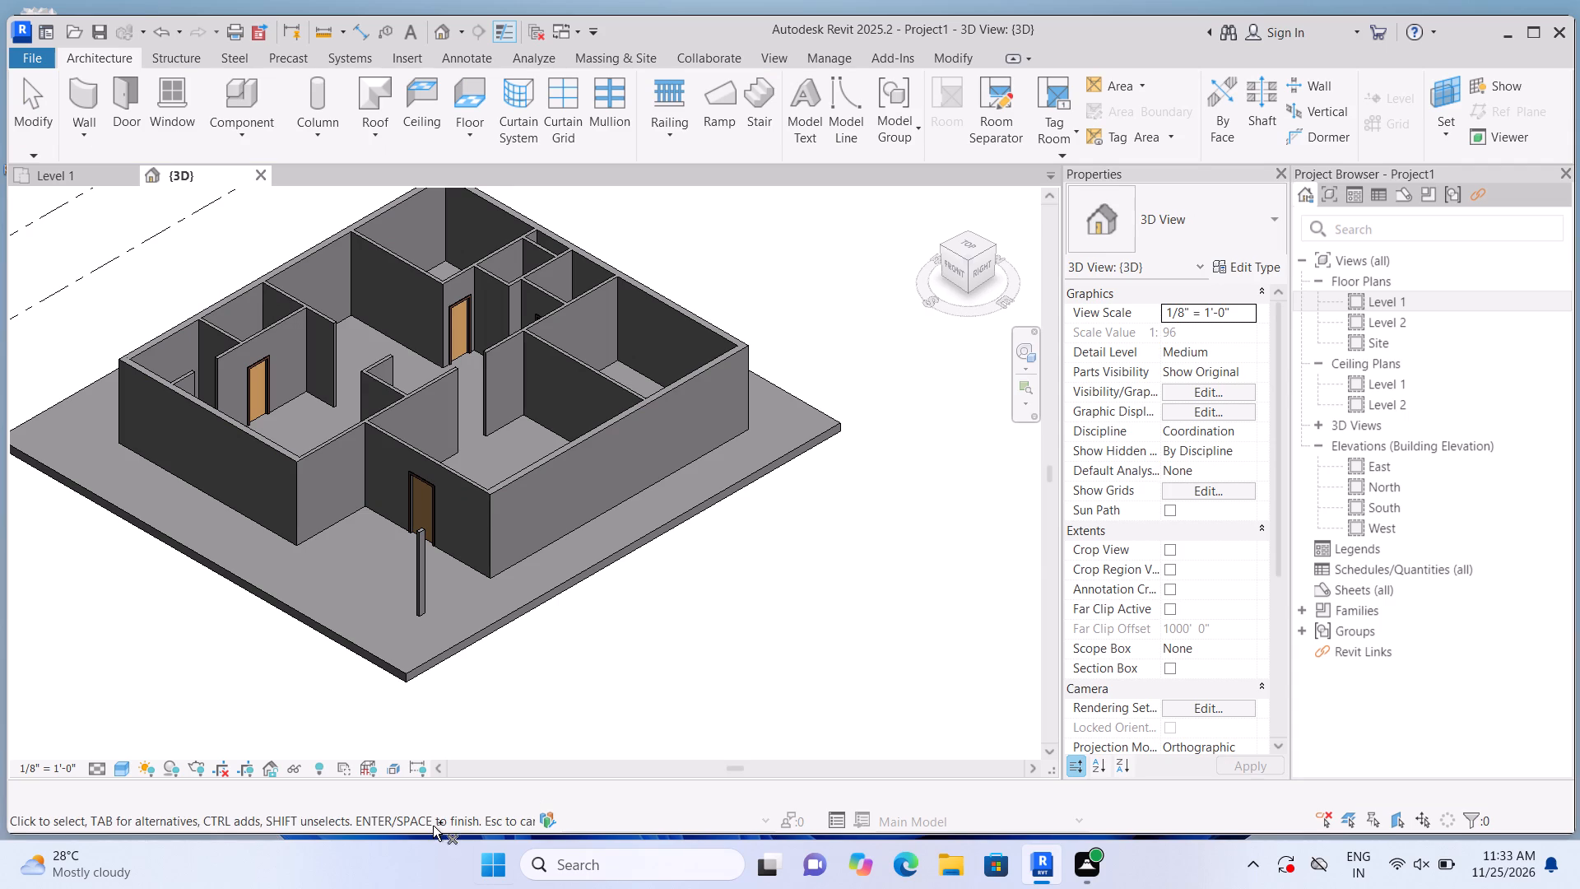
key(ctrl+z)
Flatten the Generic - 12" roof by setting its slope to 0" / 12".
click(453, 467)
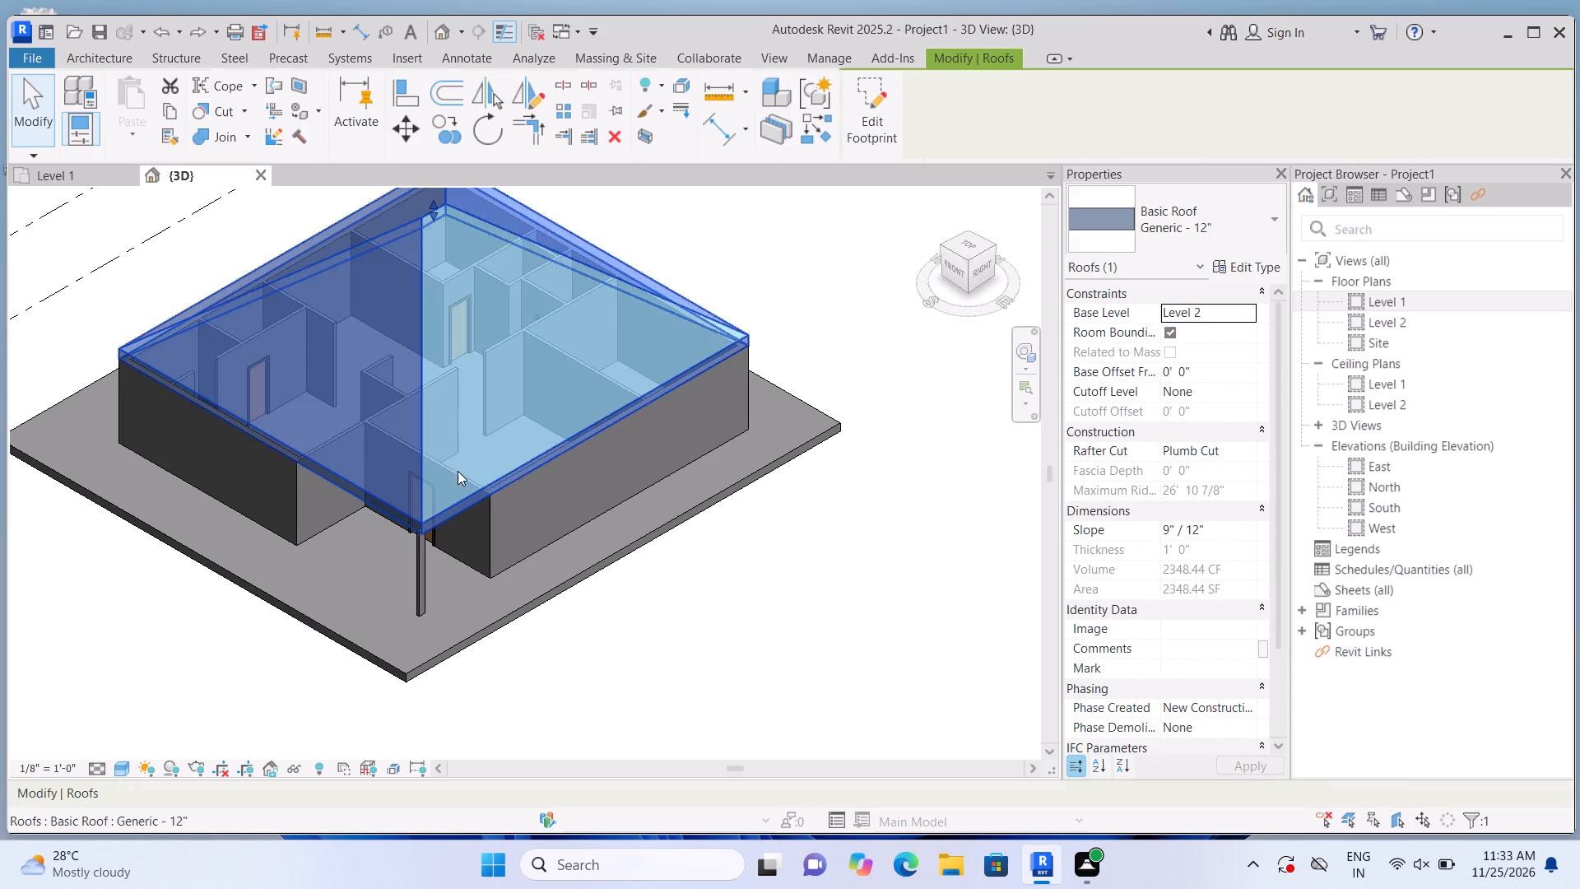
click(1223, 532)
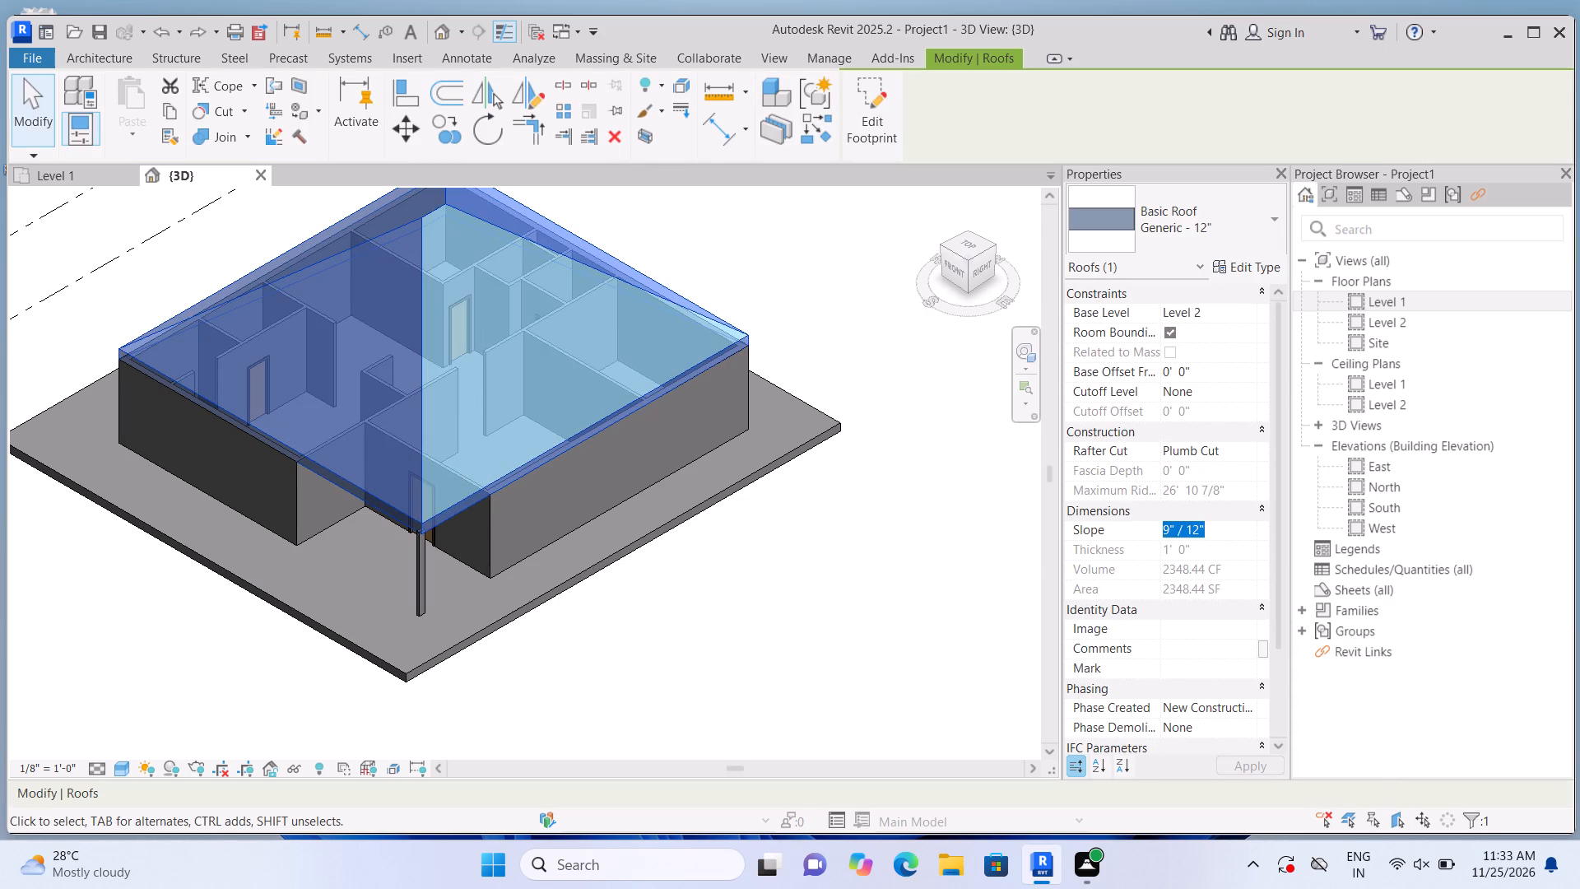
key(BackSpace)
key(0)
key(Return)
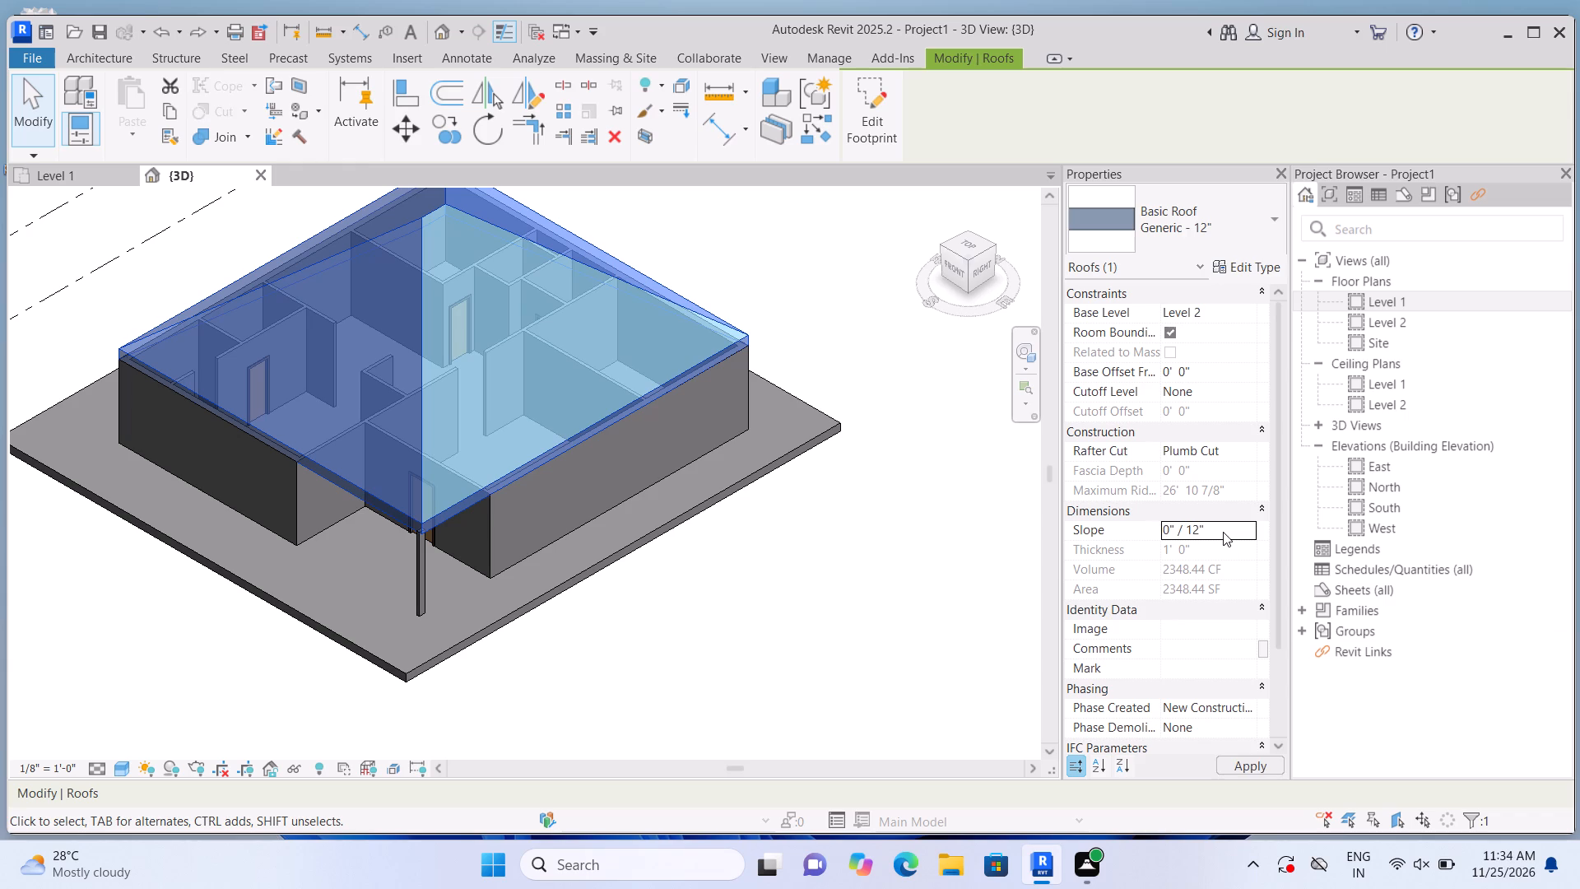
click(799, 626)
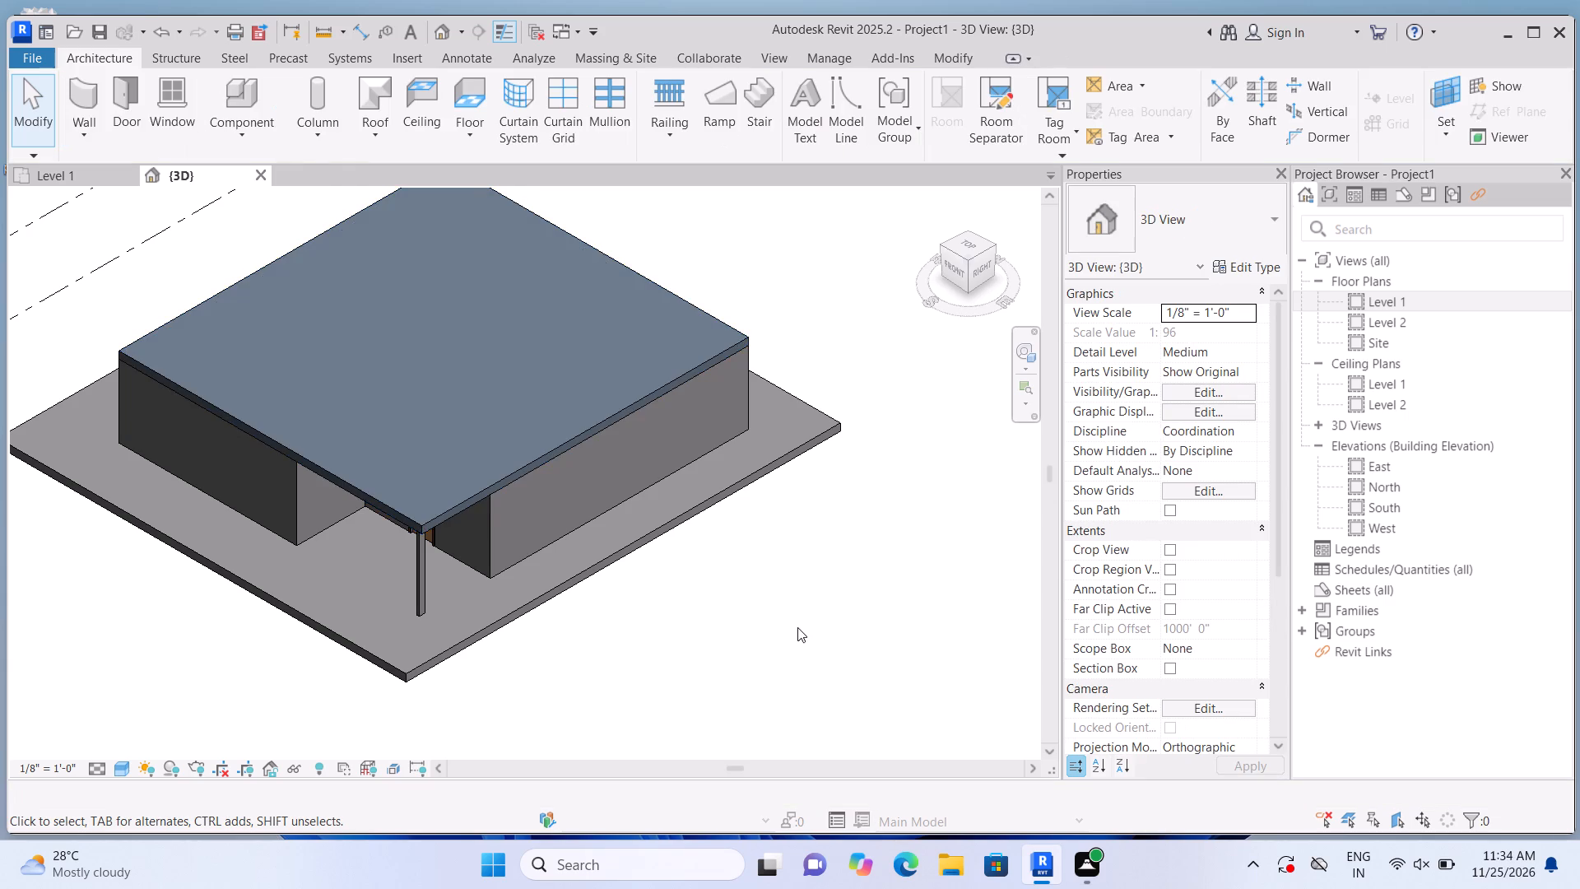
scroll(791, 633, down, 2)
scroll(816, 654, up, 1)
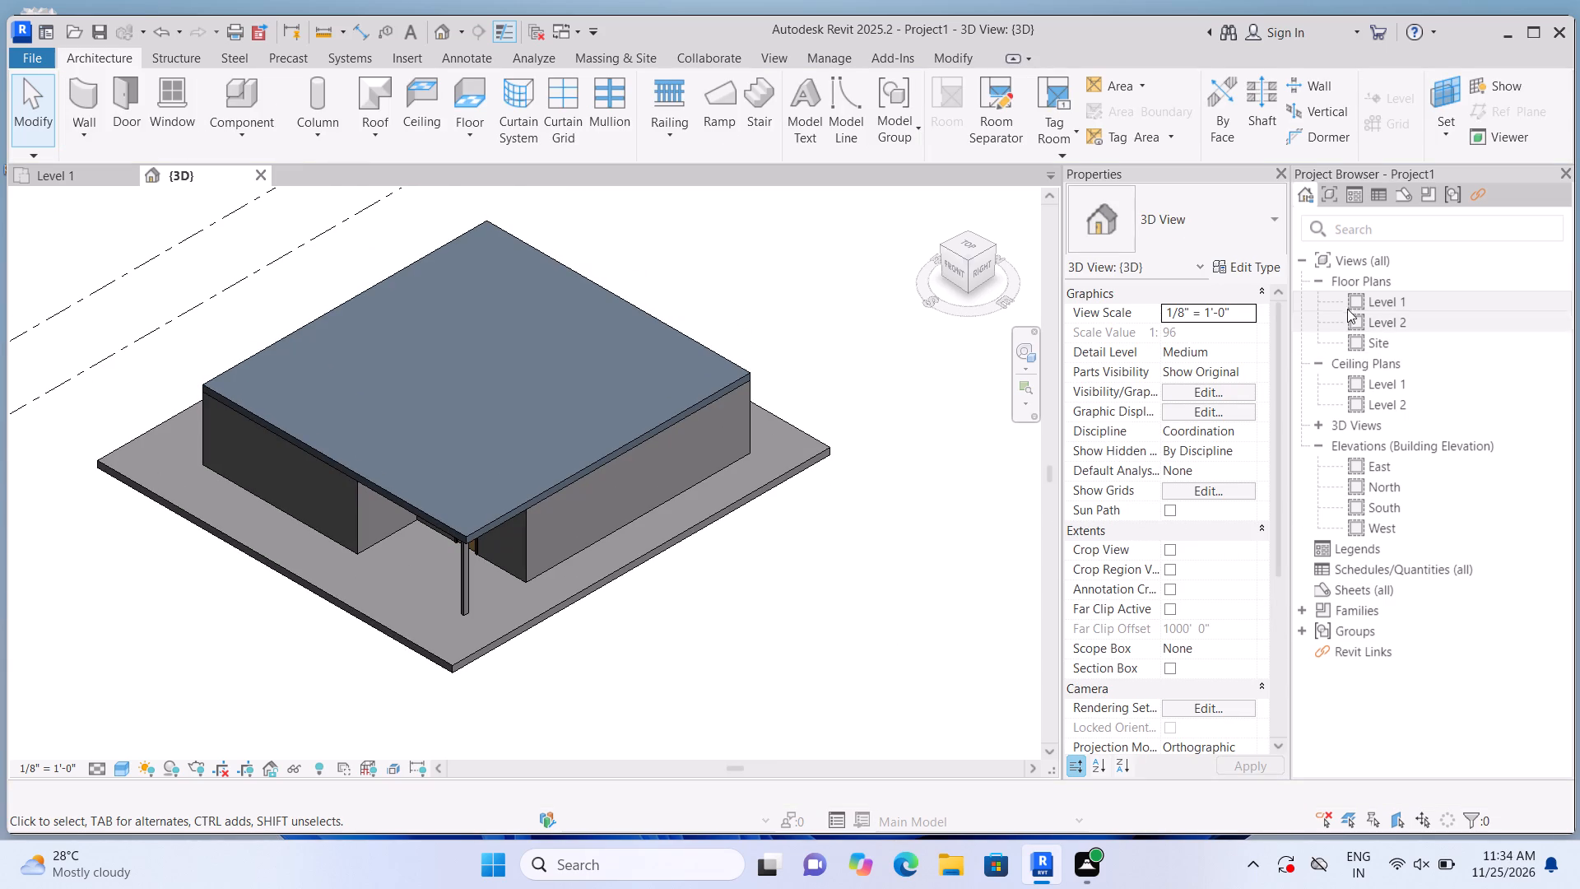
On the Level 1 plan, draw a Curtain Wall 1 segment about 3'-6" long within the entrance wall, between the door and the adjoining interior wall.
double_click(1359, 294)
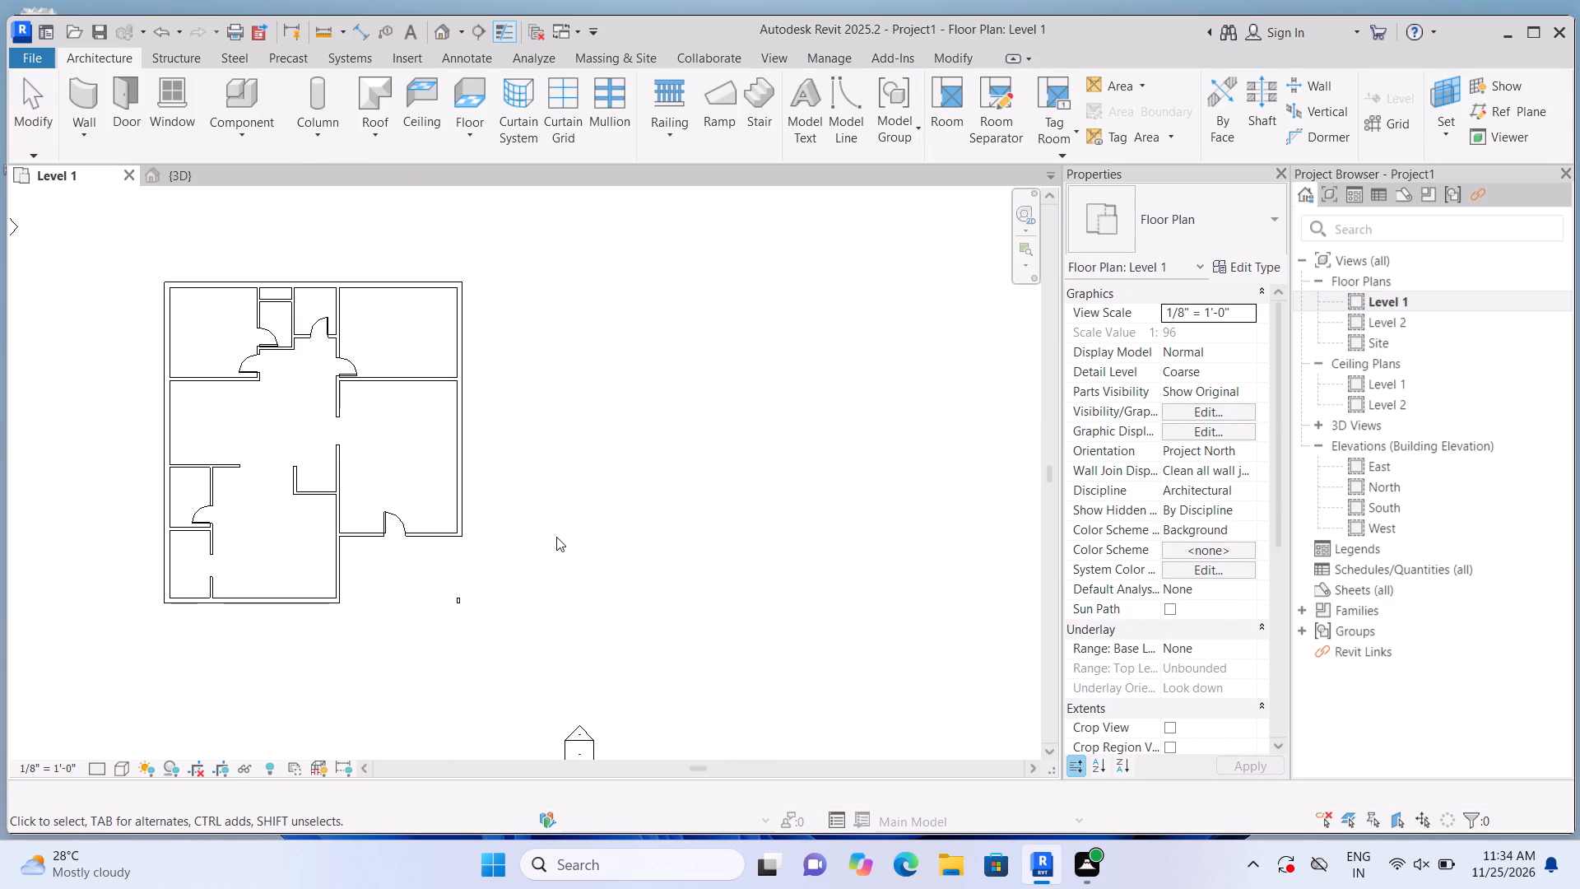
scroll(556, 537, up, 1)
scroll(49, 343, up, 3)
scroll(104, 394, up, 1)
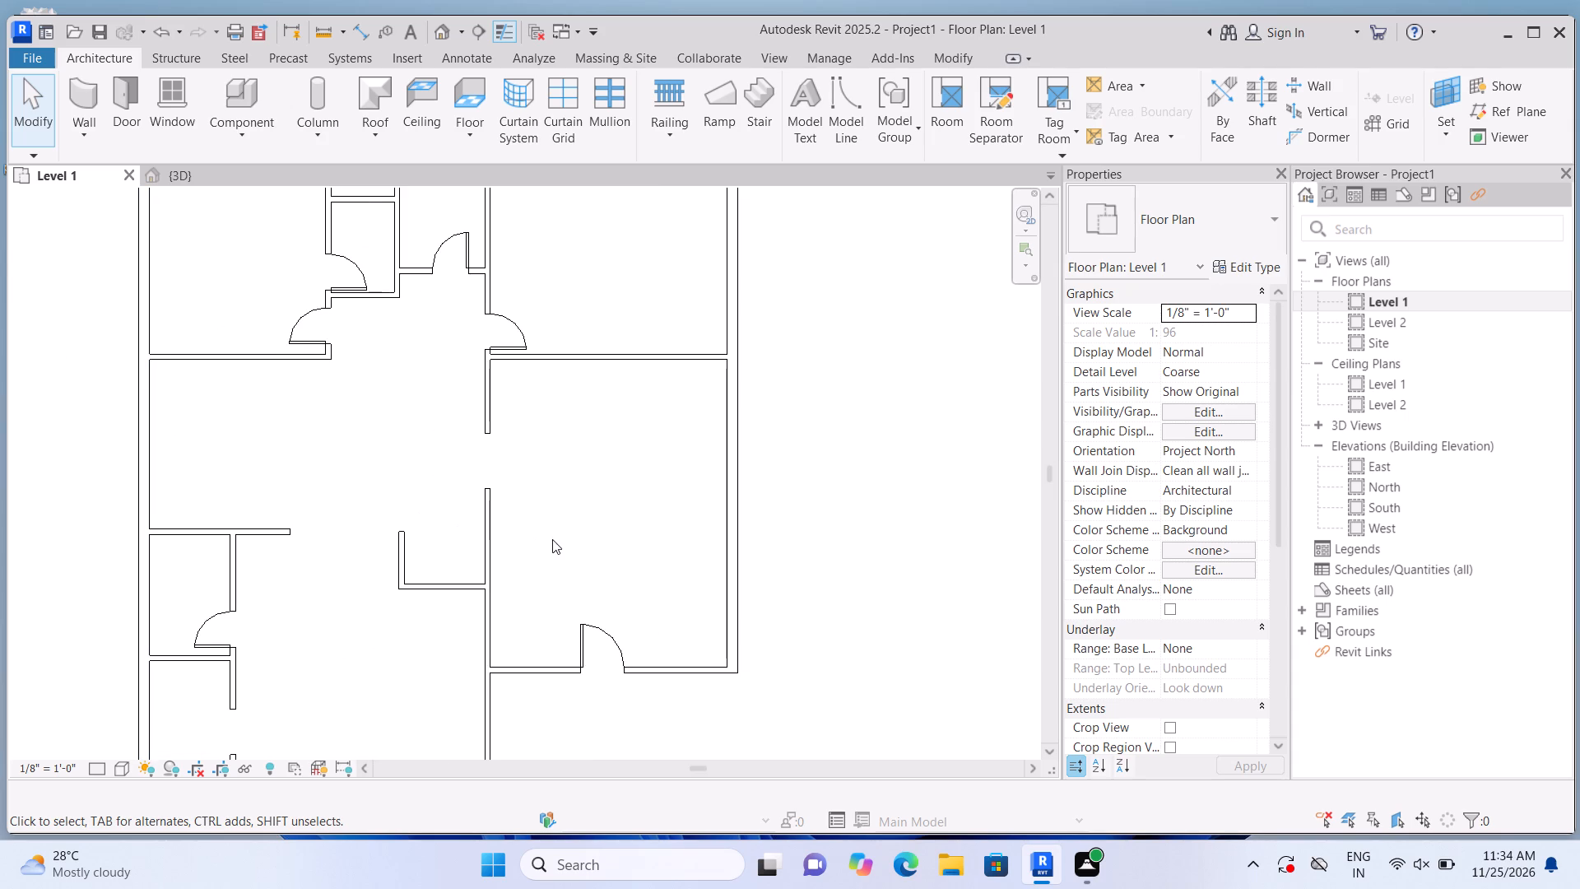
scroll(555, 539, up, 1)
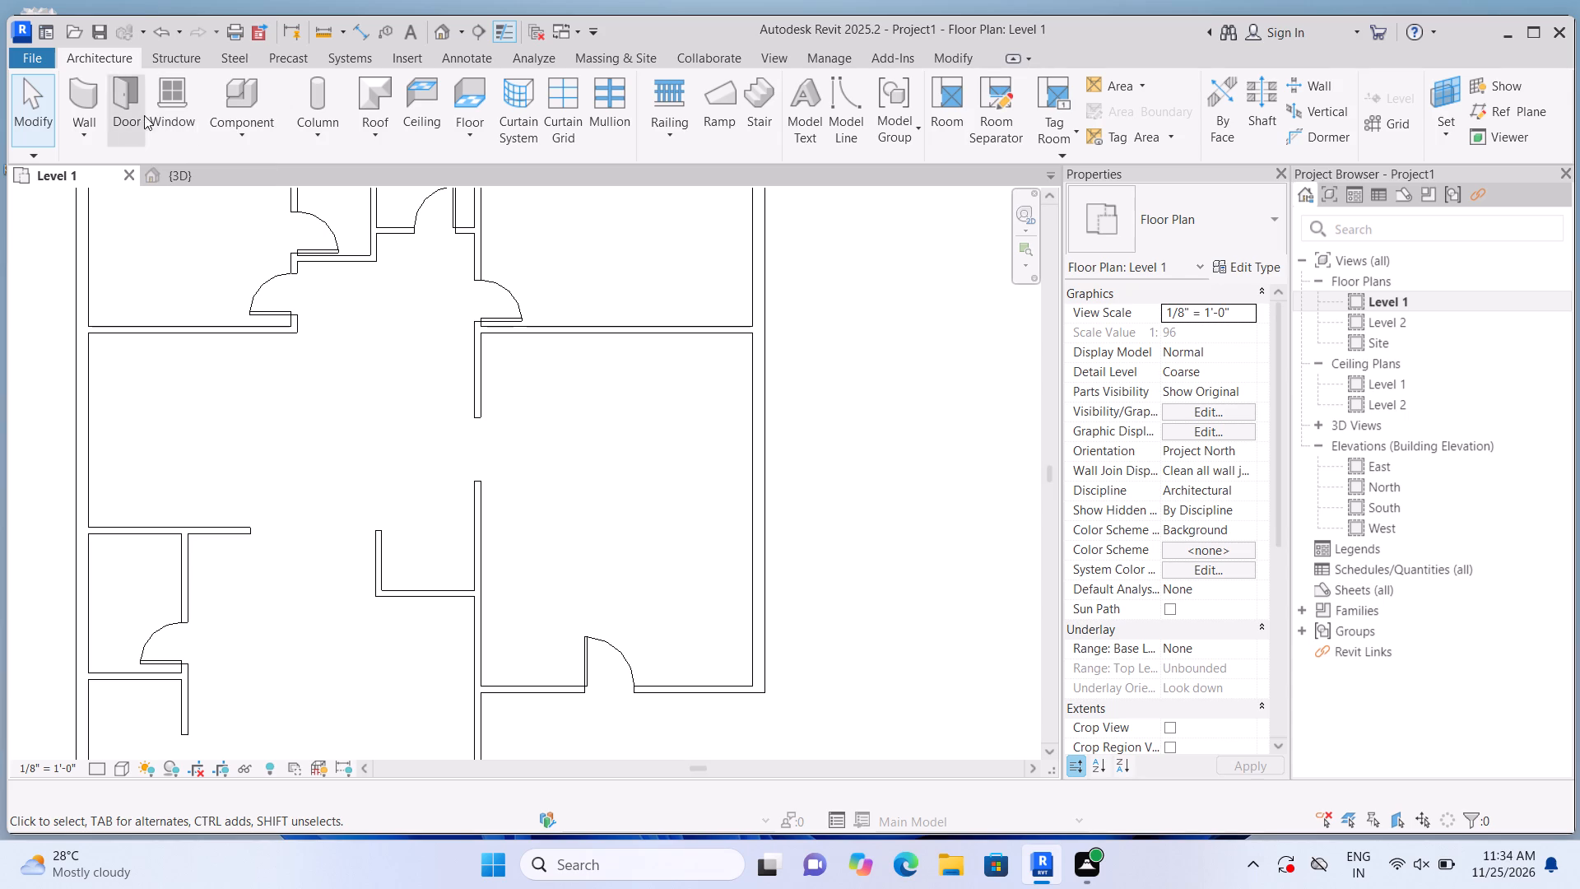
click(81, 88)
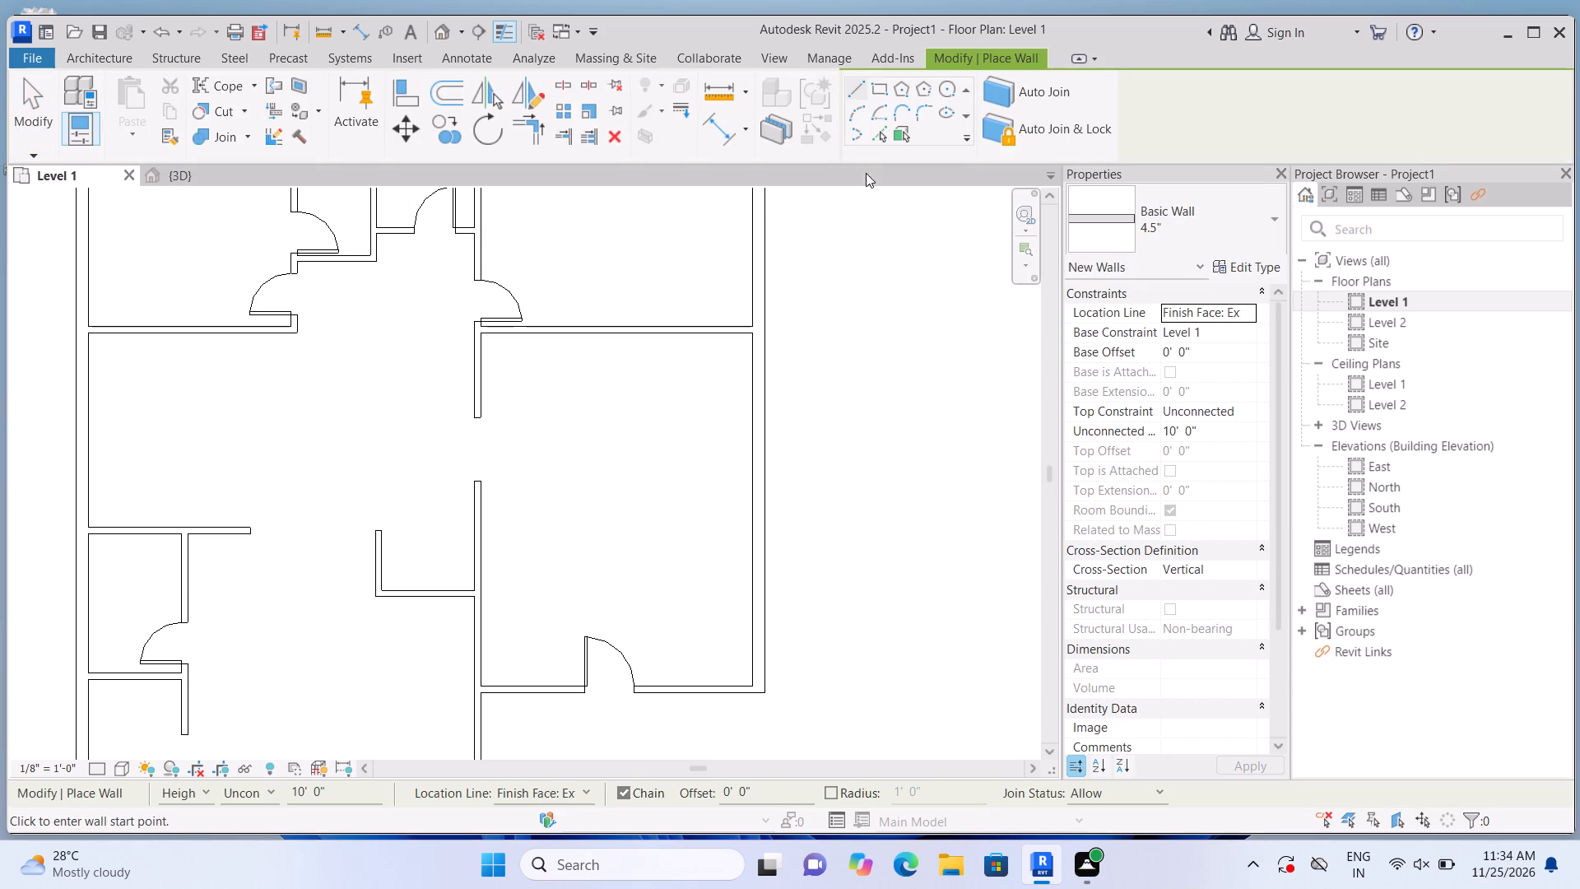
click(1273, 219)
scroll(1236, 366, up, 1)
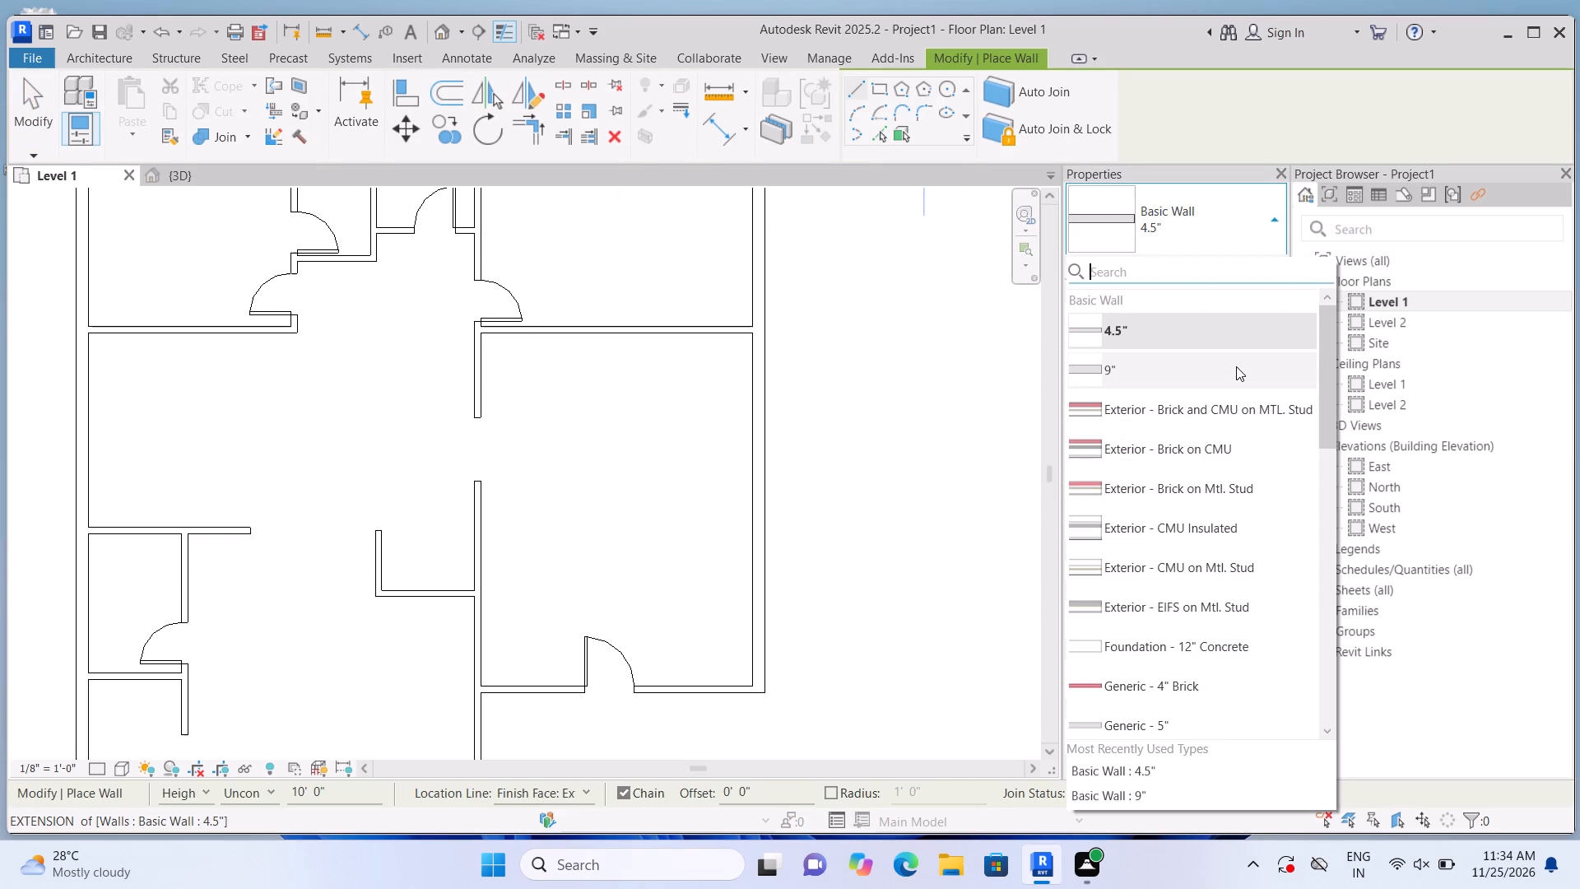
scroll(1236, 366, up, 3)
scroll(1236, 379, down, 12)
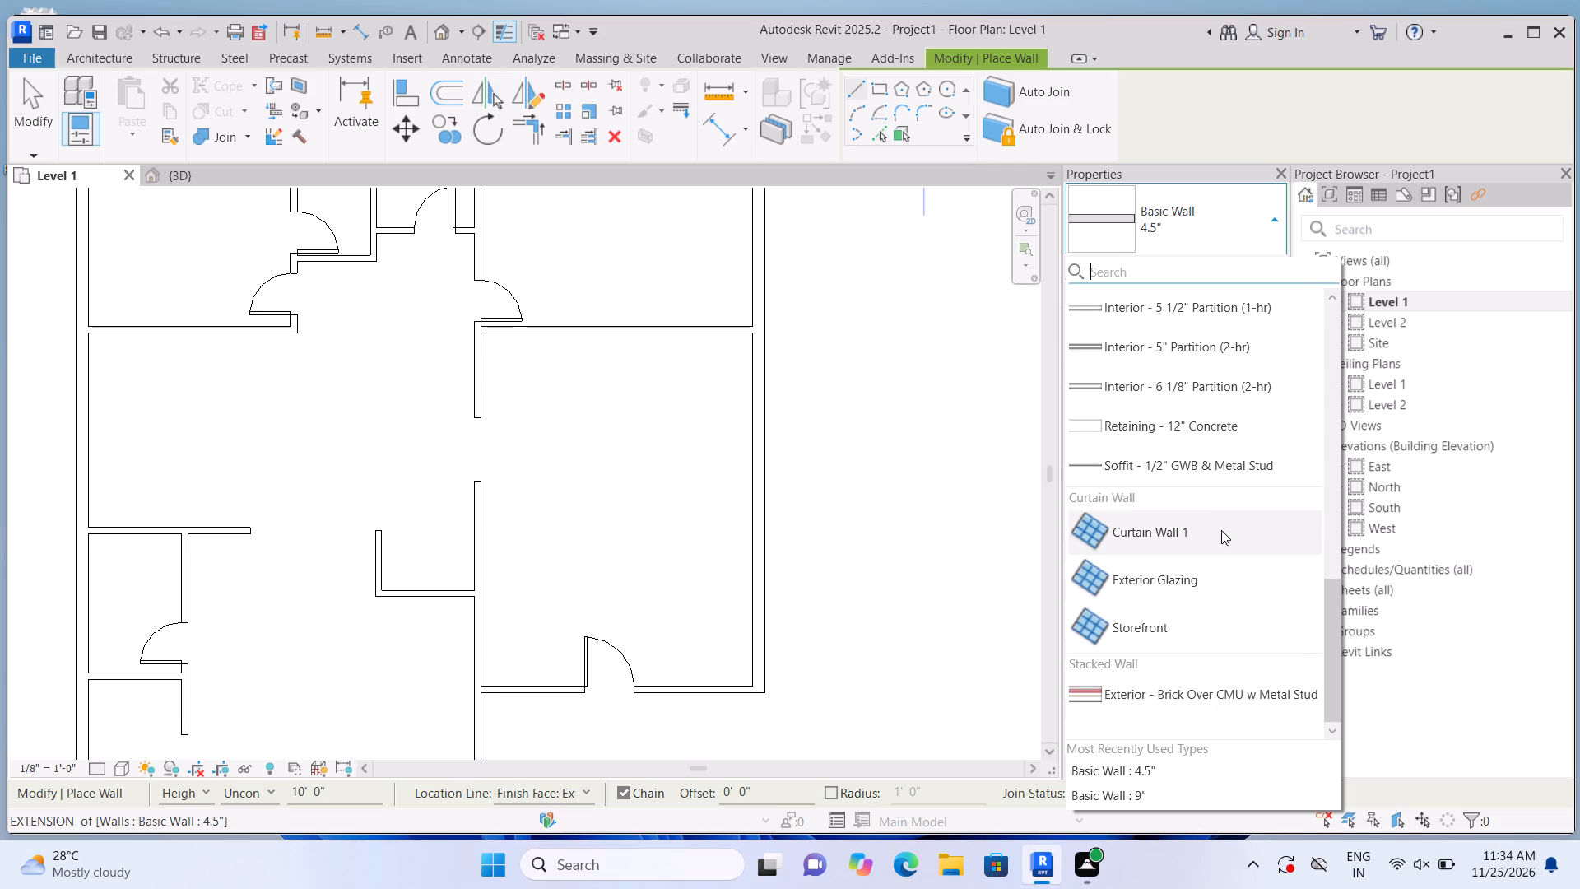
click(1221, 530)
scroll(756, 424, down, 6)
scroll(750, 552, up, 5)
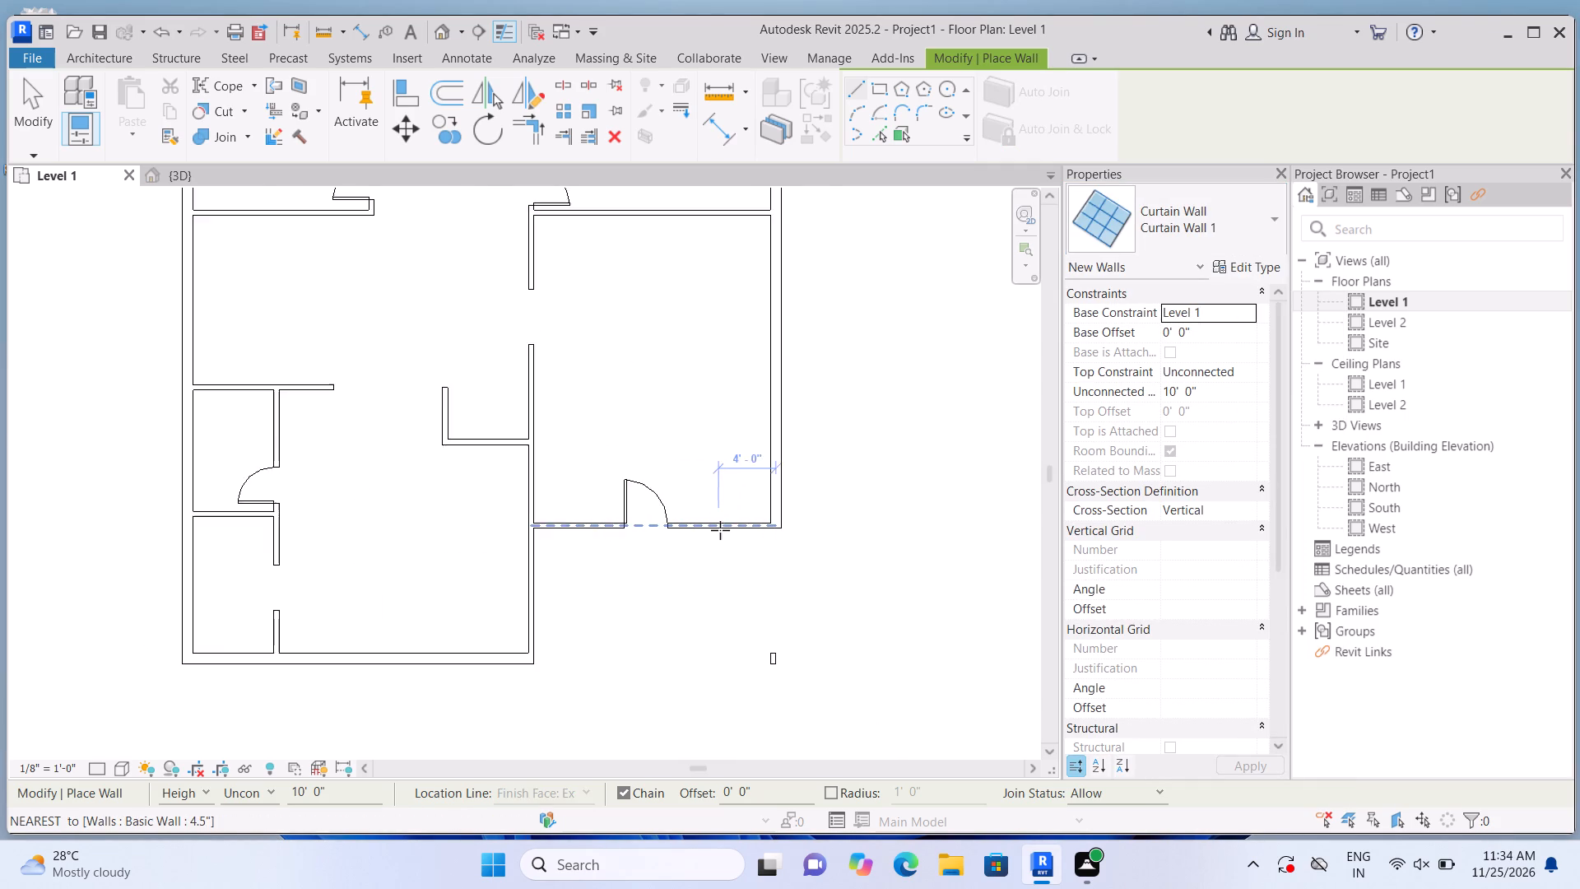
scroll(720, 530, up, 7)
scroll(687, 519, down, 3)
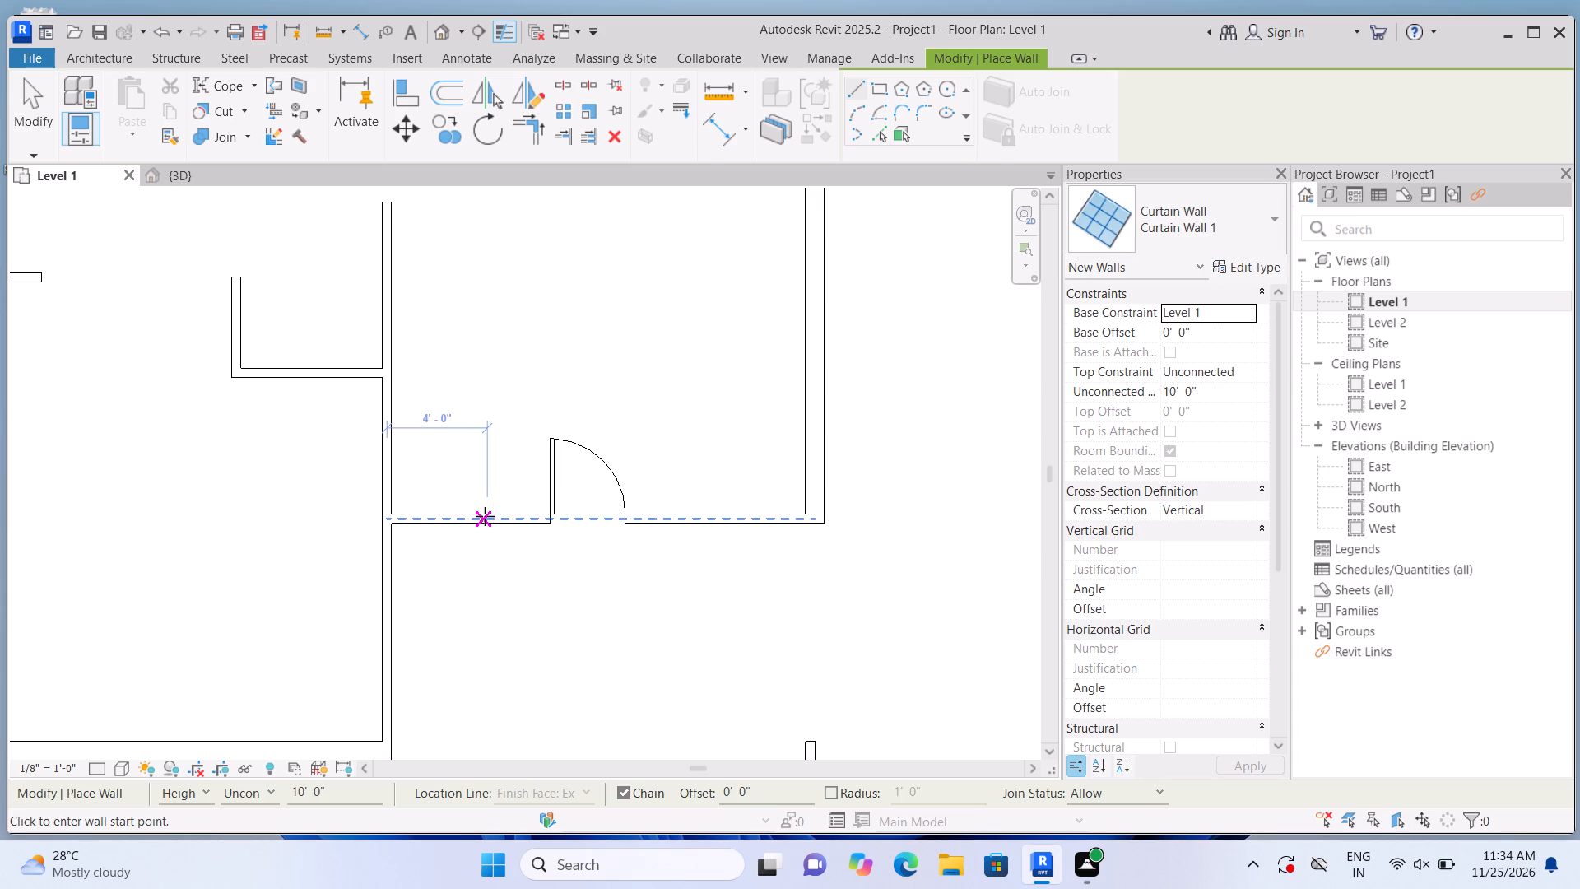
scroll(495, 505, up, 4)
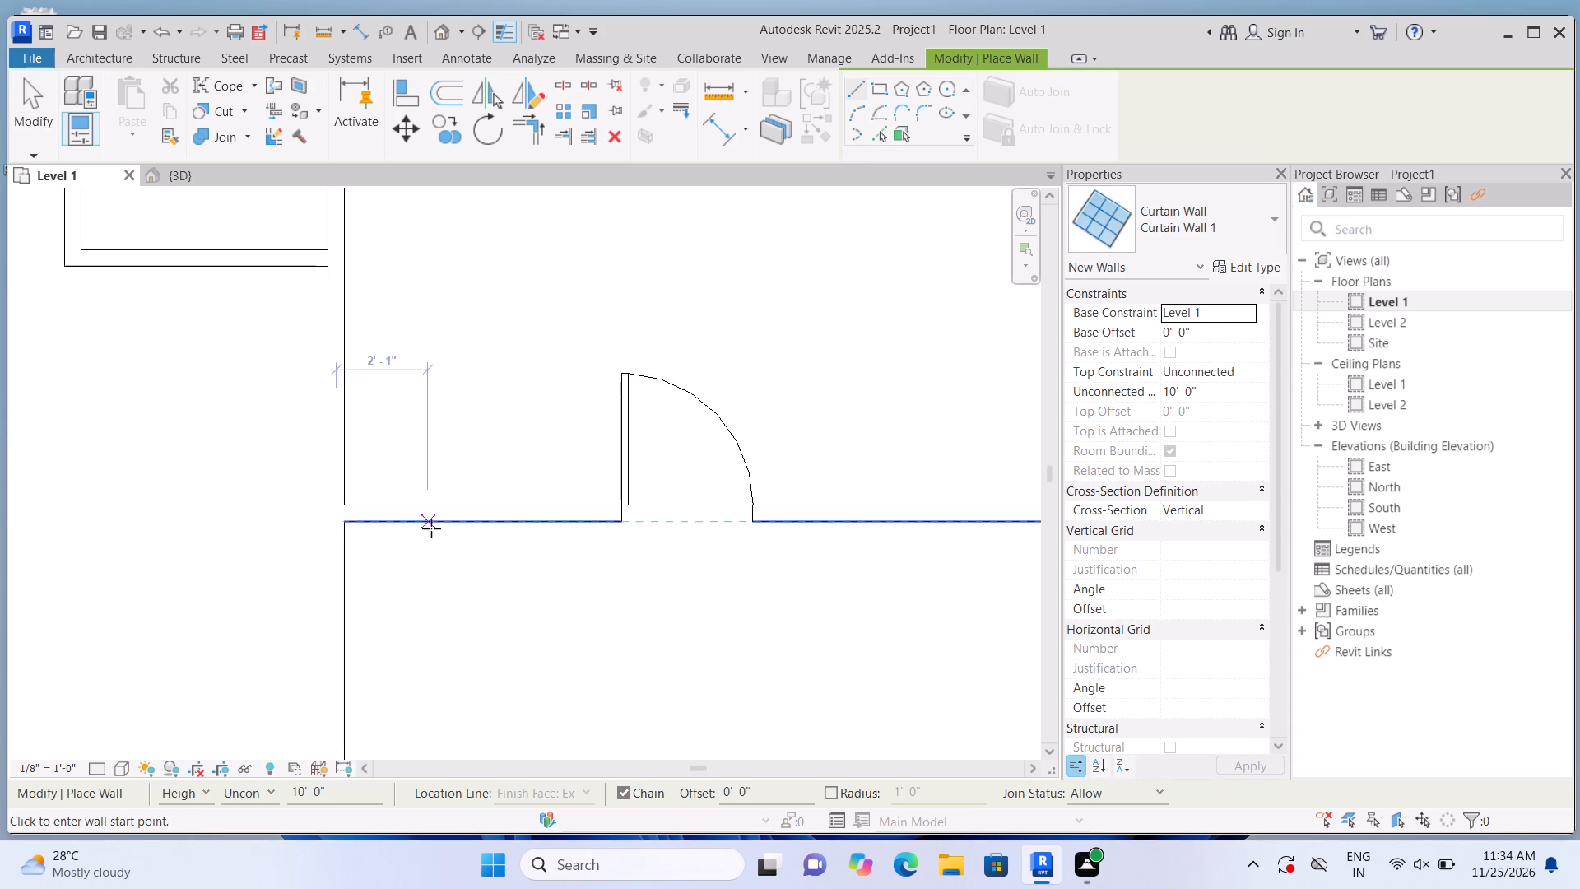
scroll(431, 528, up, 4)
click(388, 497)
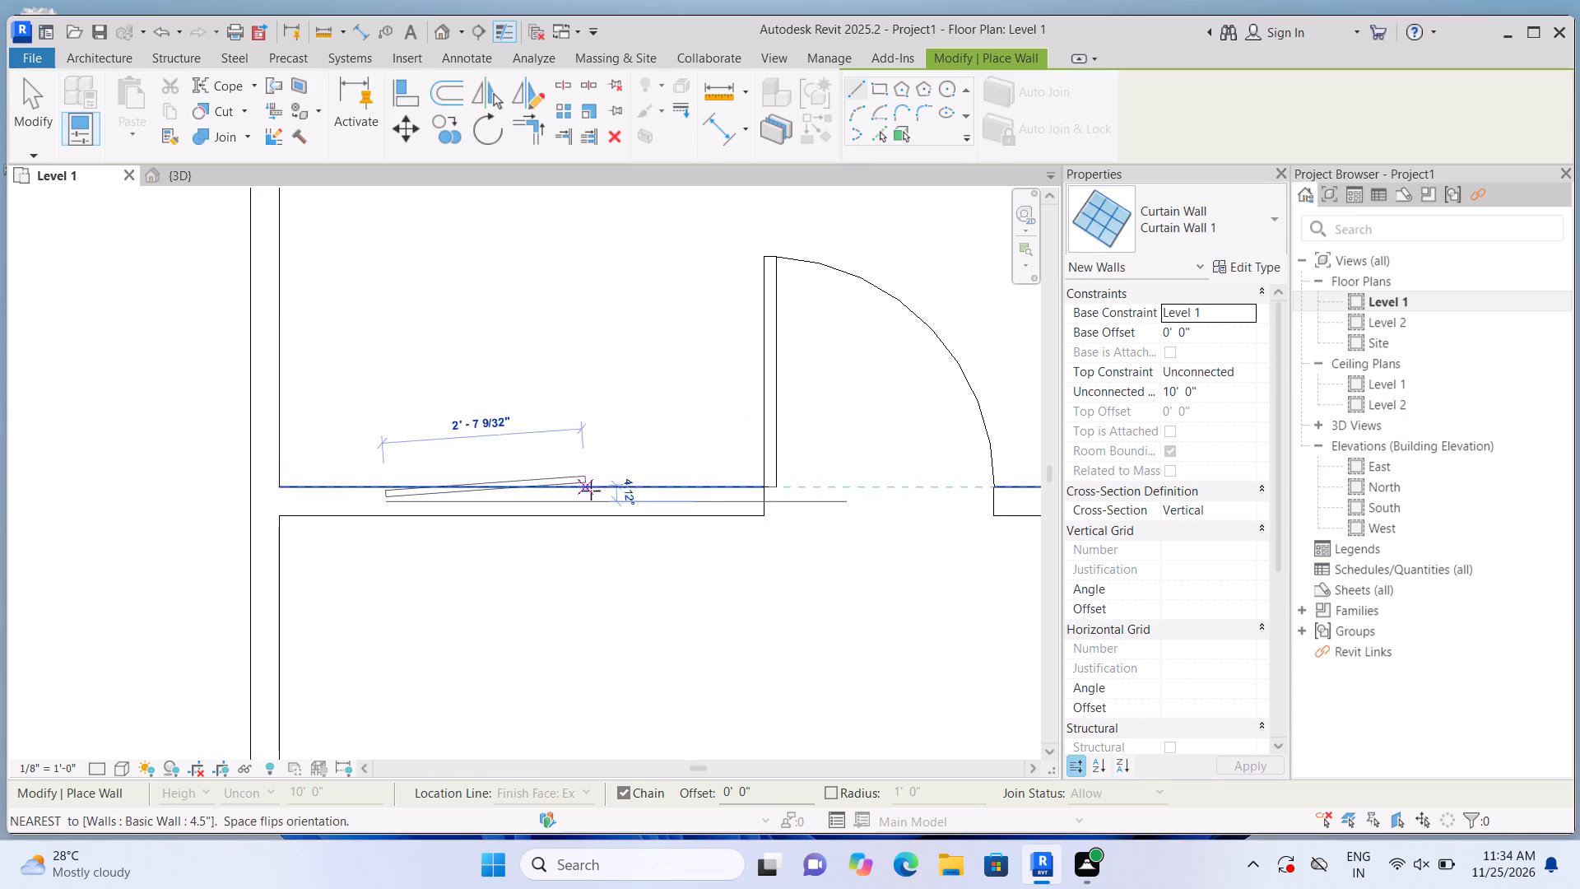
click(655, 499)
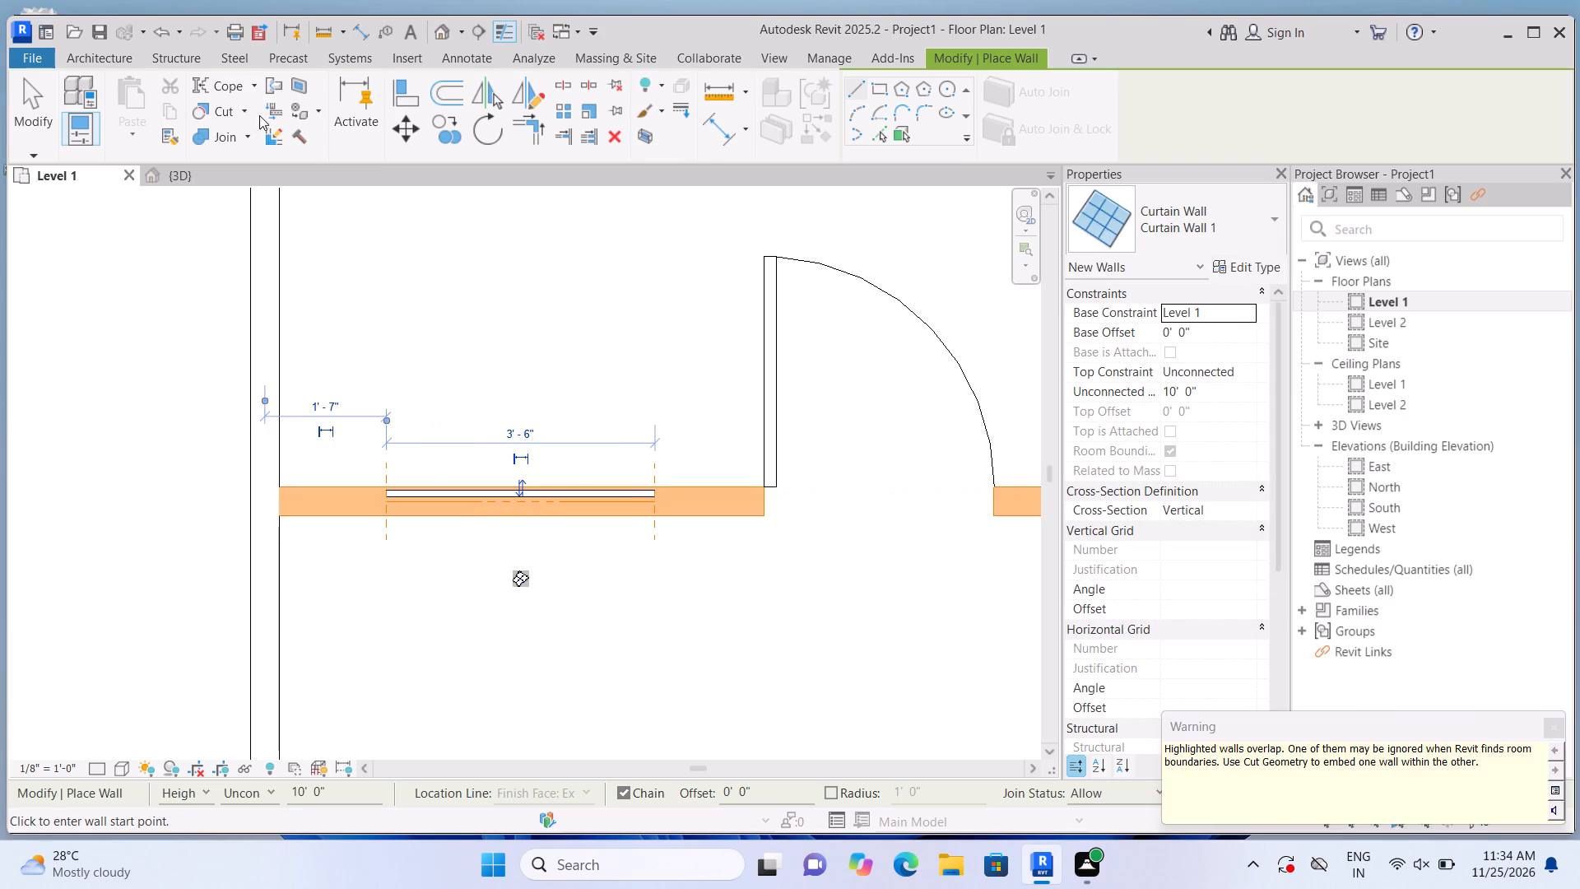
Cut the 4.5" entrance wall with the embedded curtain wall using Cut Geometry.
click(248, 114)
click(251, 133)
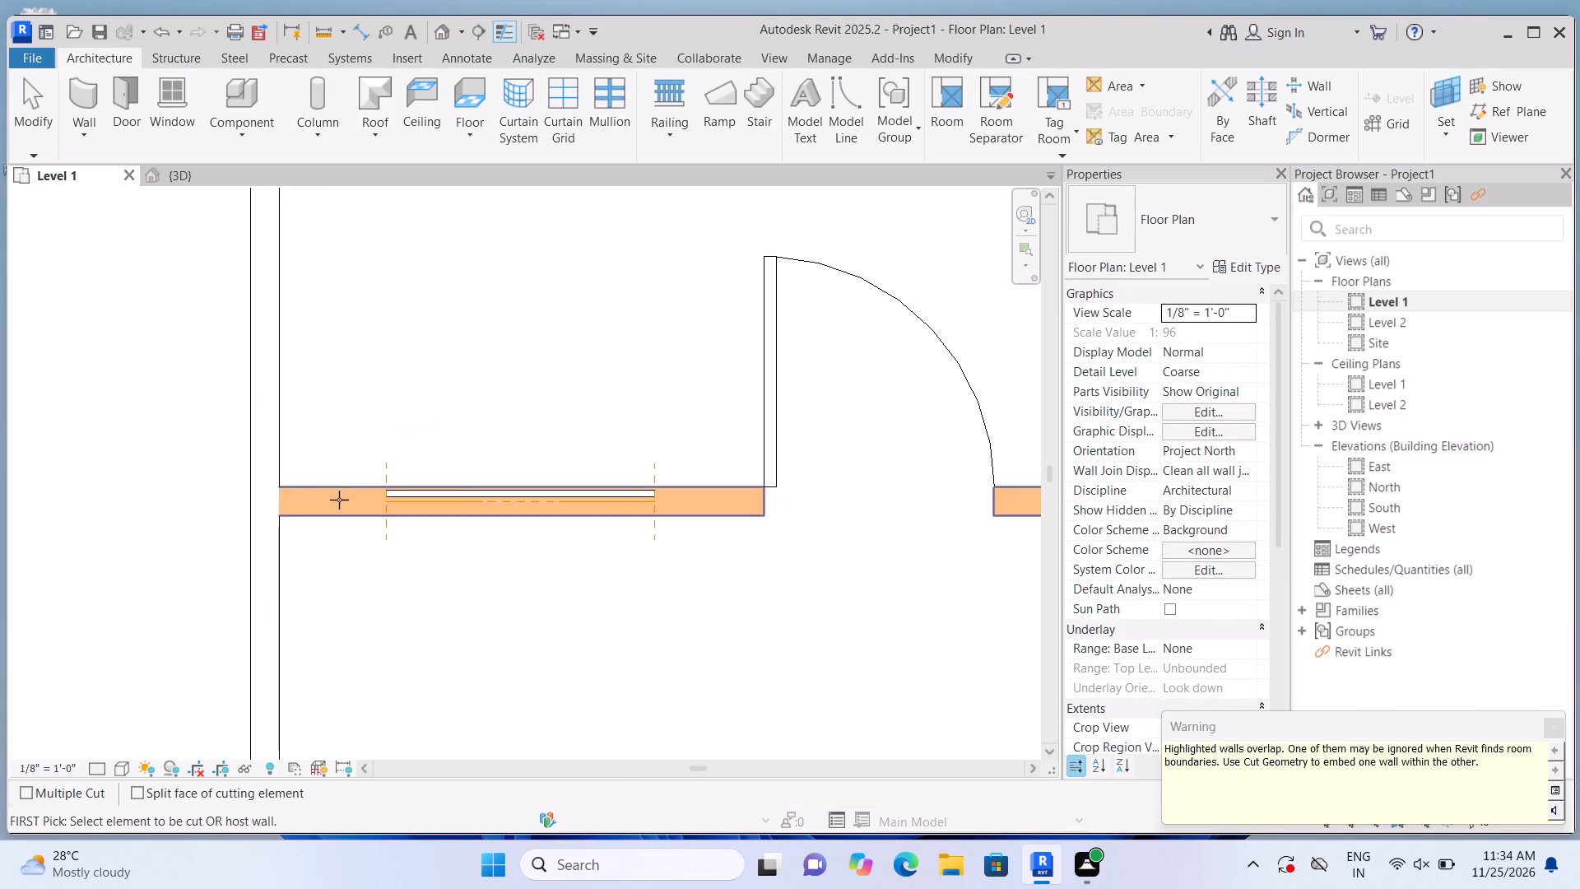
click(339, 500)
click(448, 498)
Draw a Curtain Wall 1 segment about 3'-8" long in the 9" right exterior wall, about 2'-3" from the entrance wall.
scroll(516, 456, down, 4)
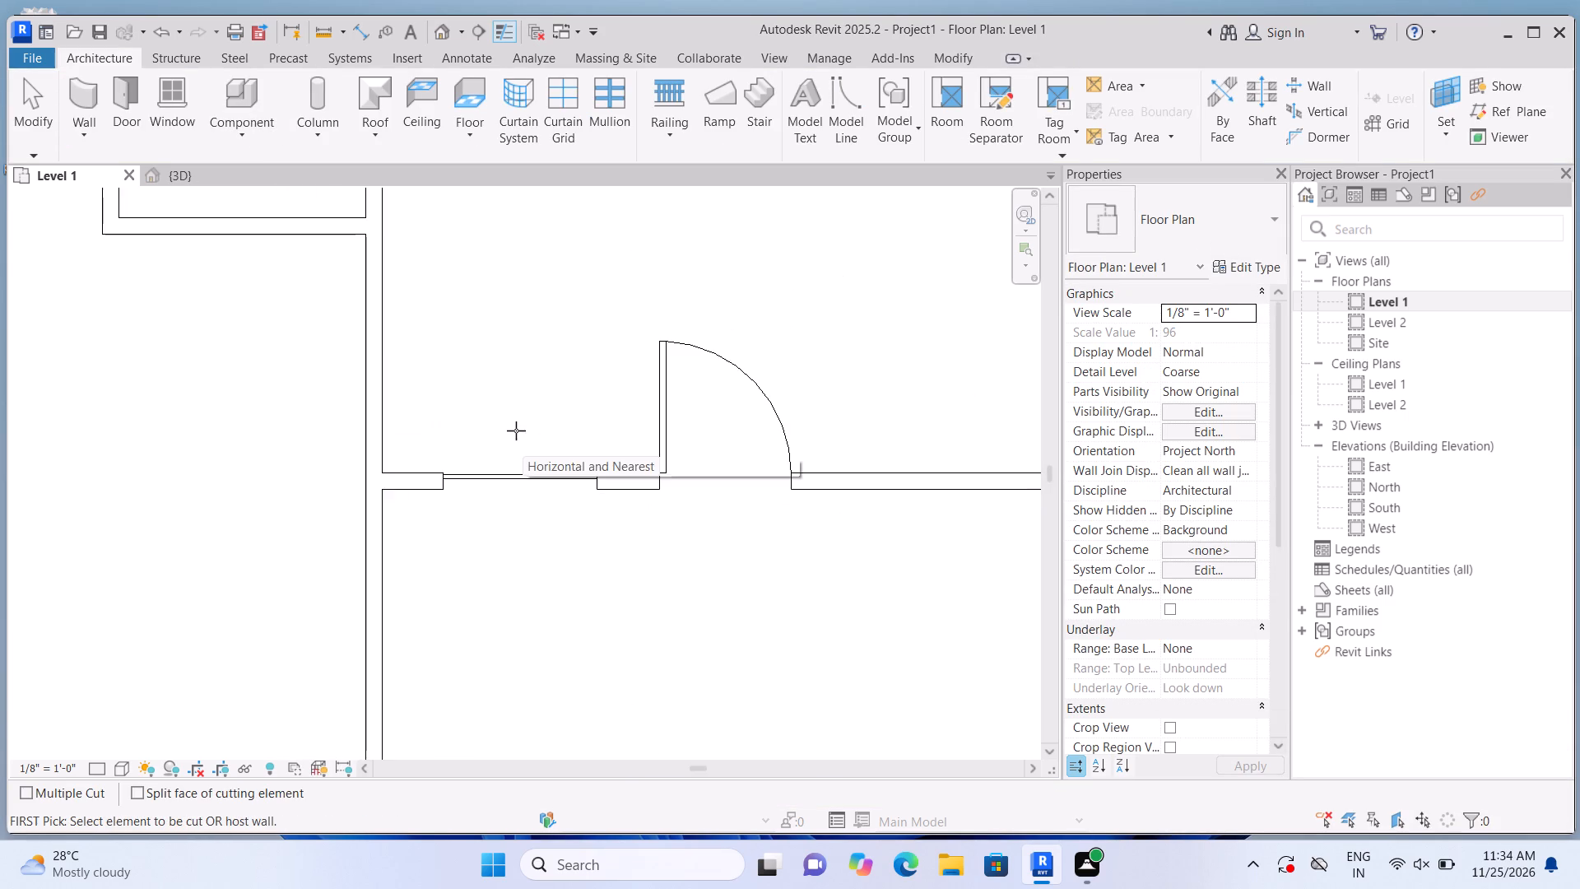
scroll(516, 424, down, 3)
middle_drag(617, 342, 553, 478)
scroll(922, 399, up, 1)
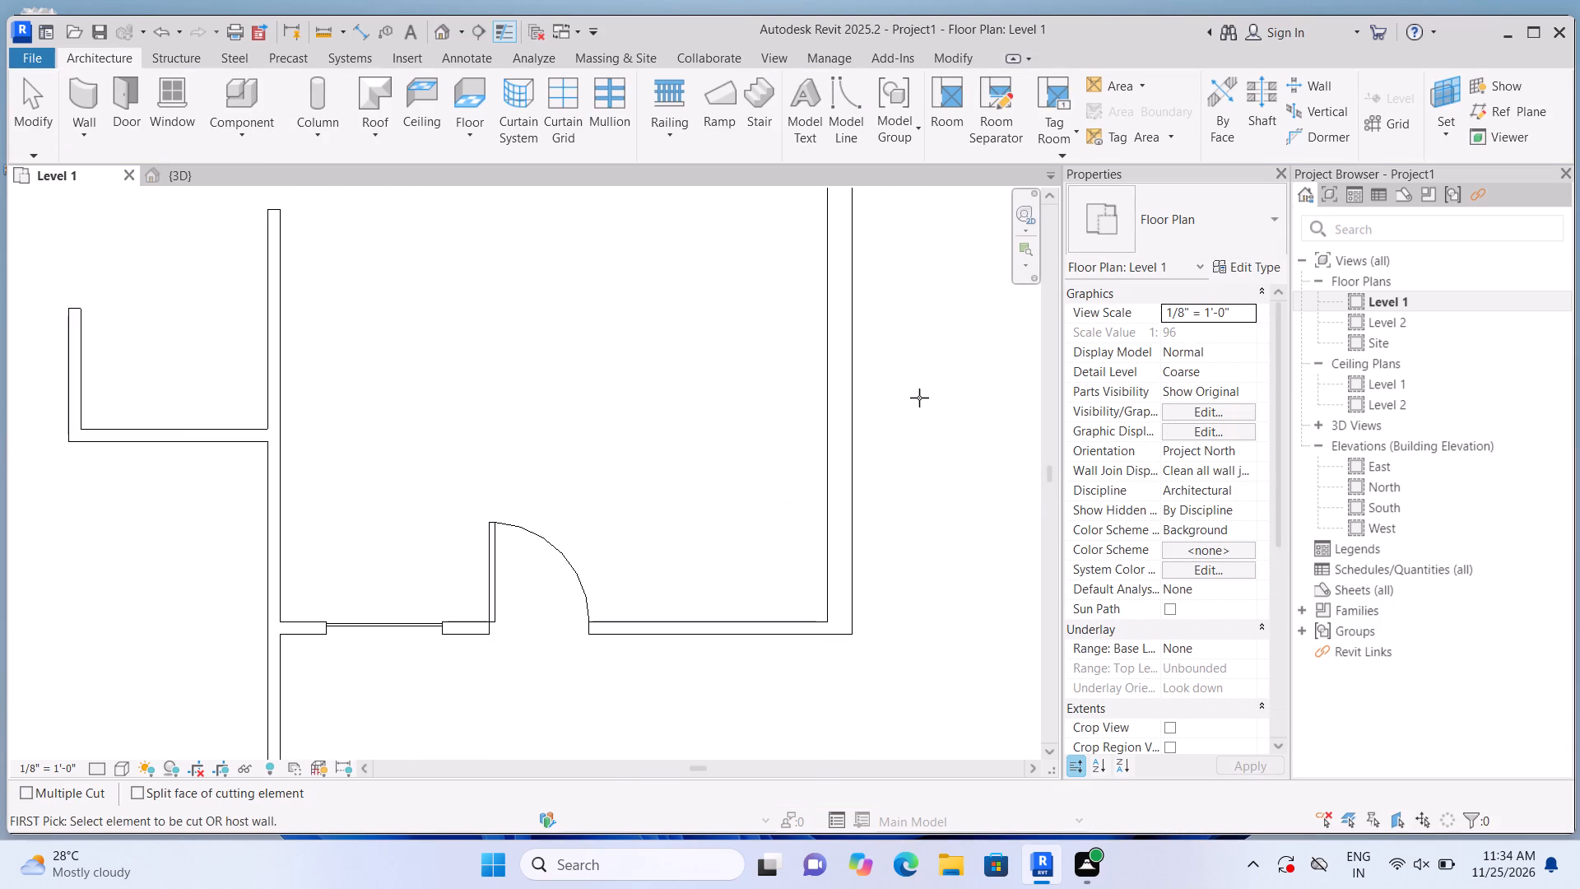
scroll(905, 399, up, 1)
click(84, 100)
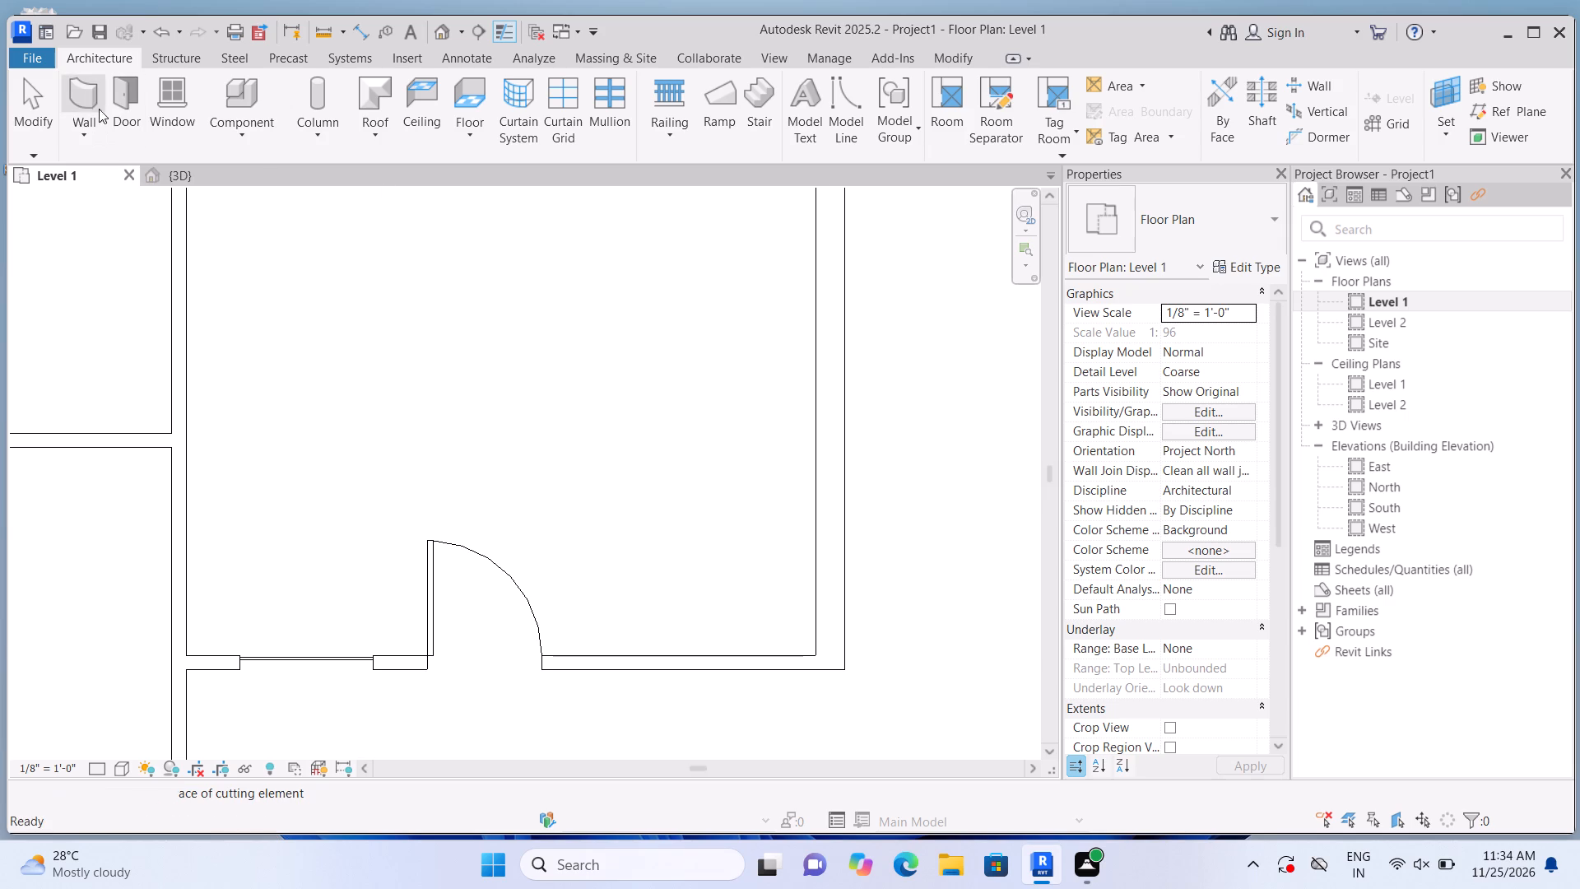
click(829, 576)
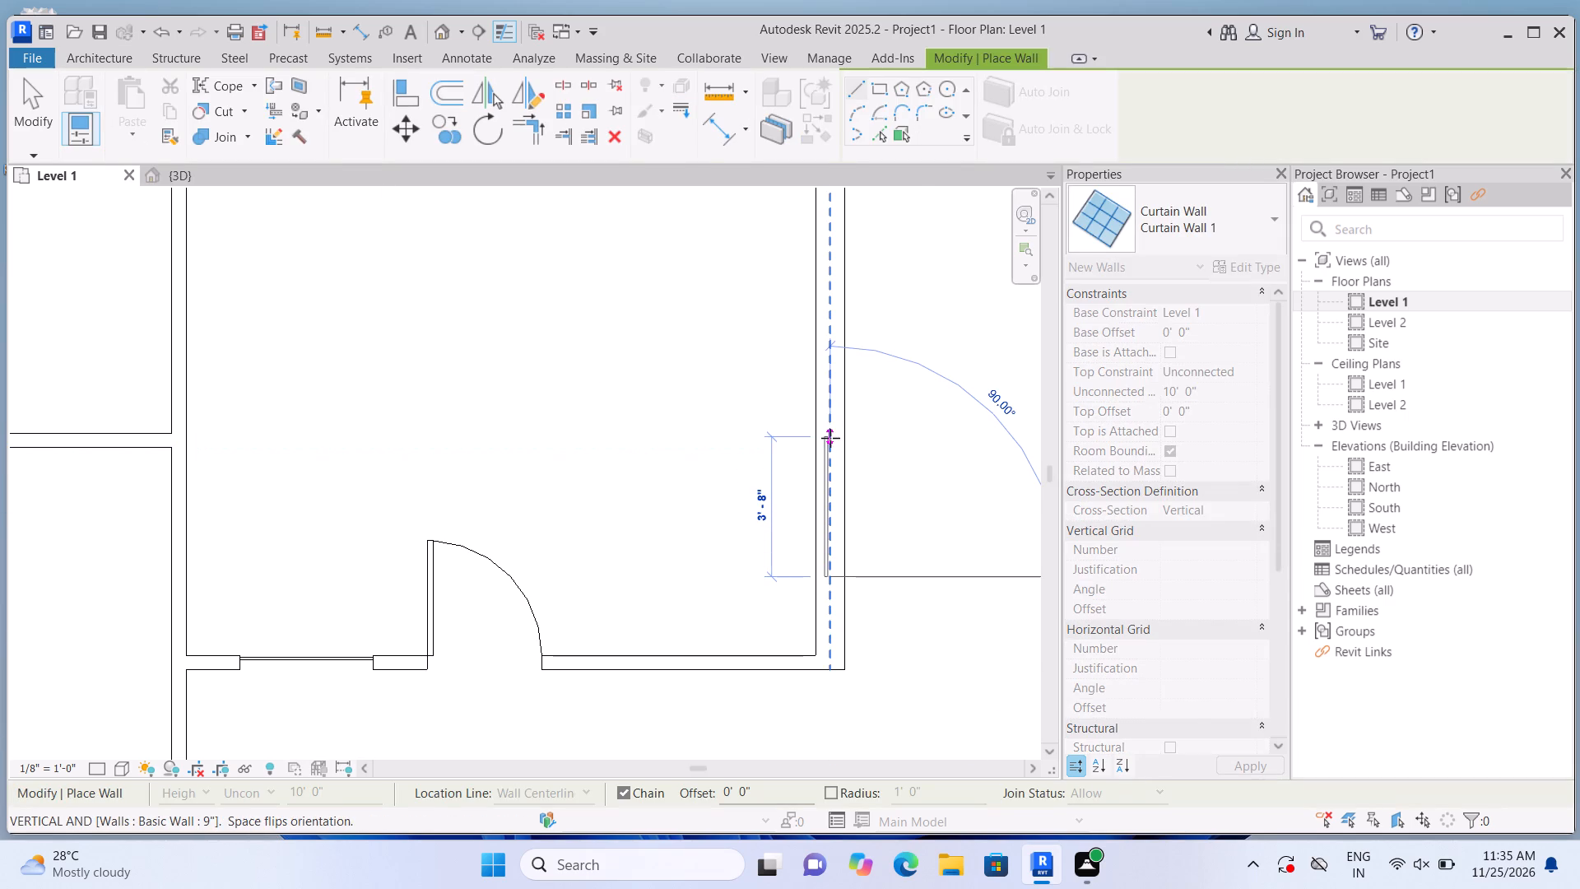
click(830, 438)
Cut the 9" right exterior wall with the curtain wall near the entrance using Cut Geometry.
click(253, 111)
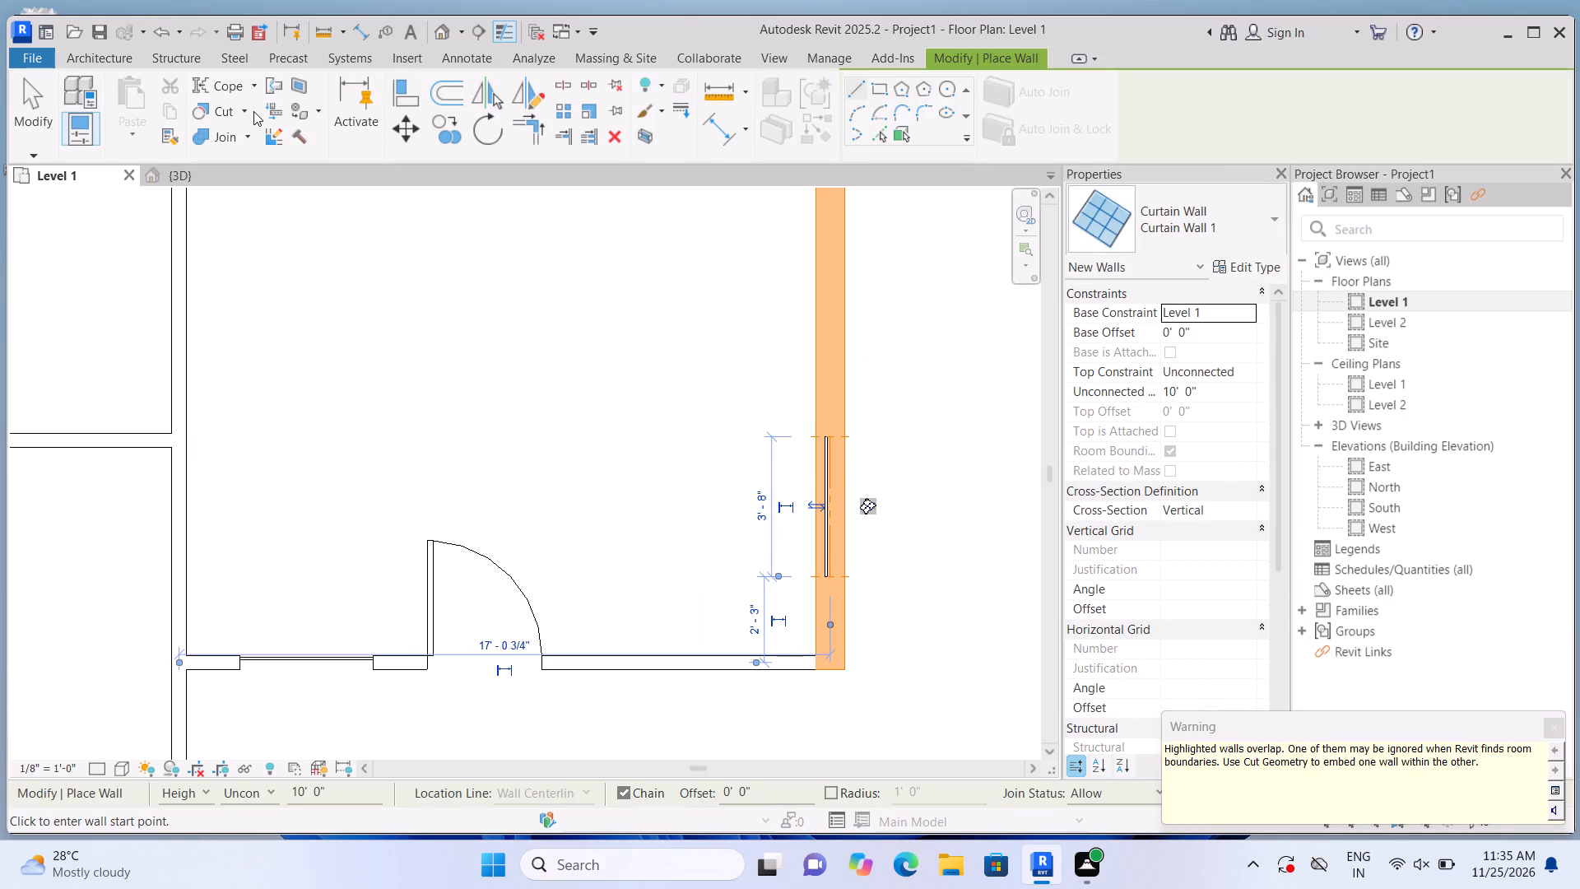
click(240, 100)
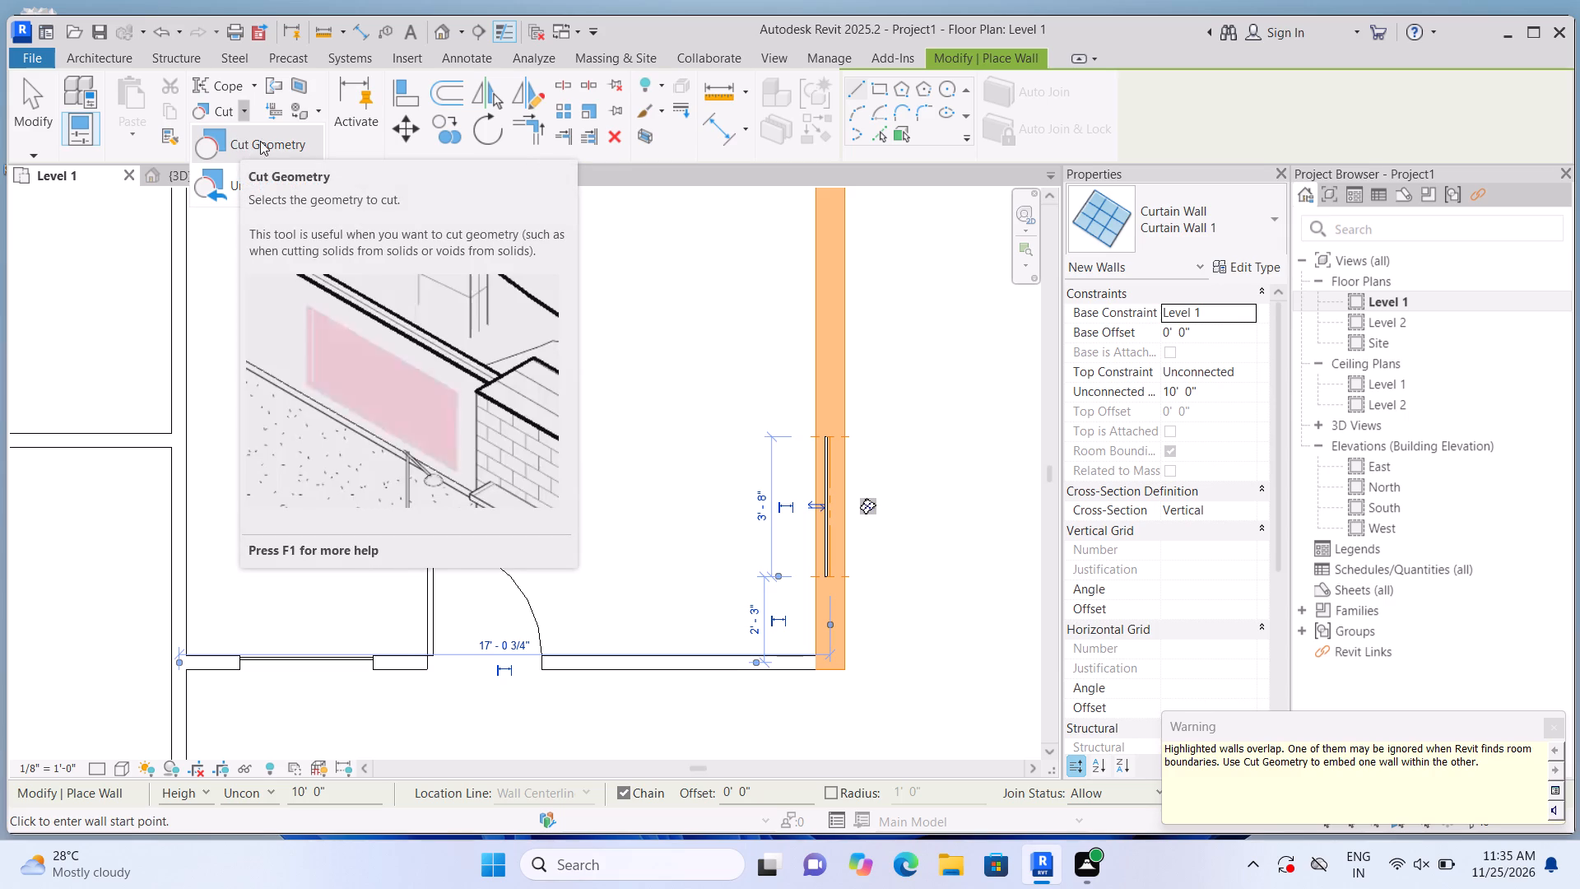
click(250, 155)
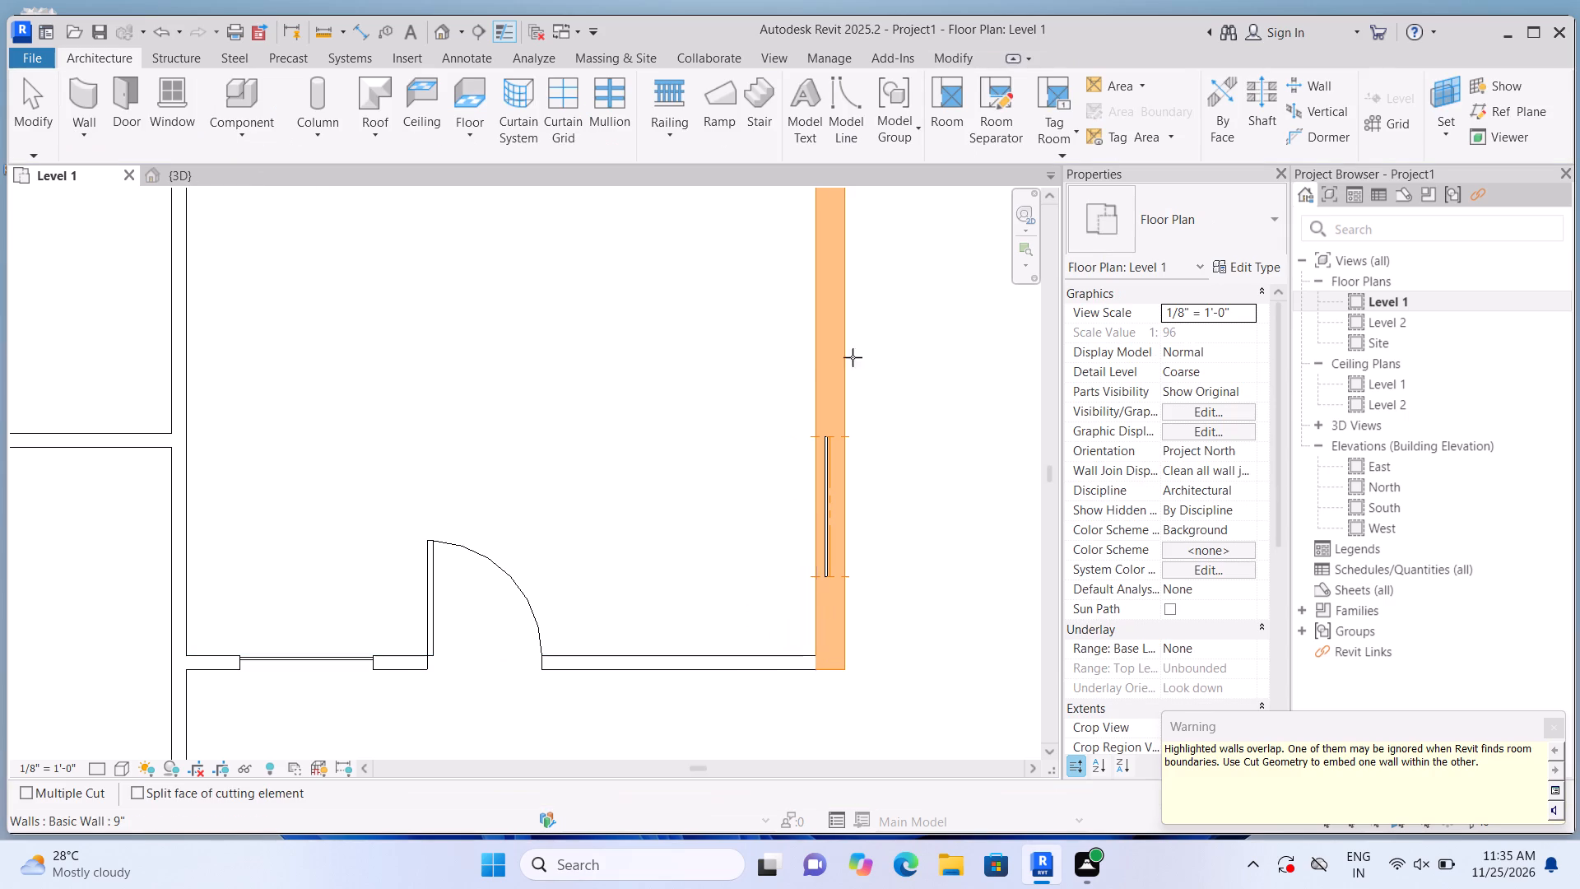
click(843, 359)
click(830, 463)
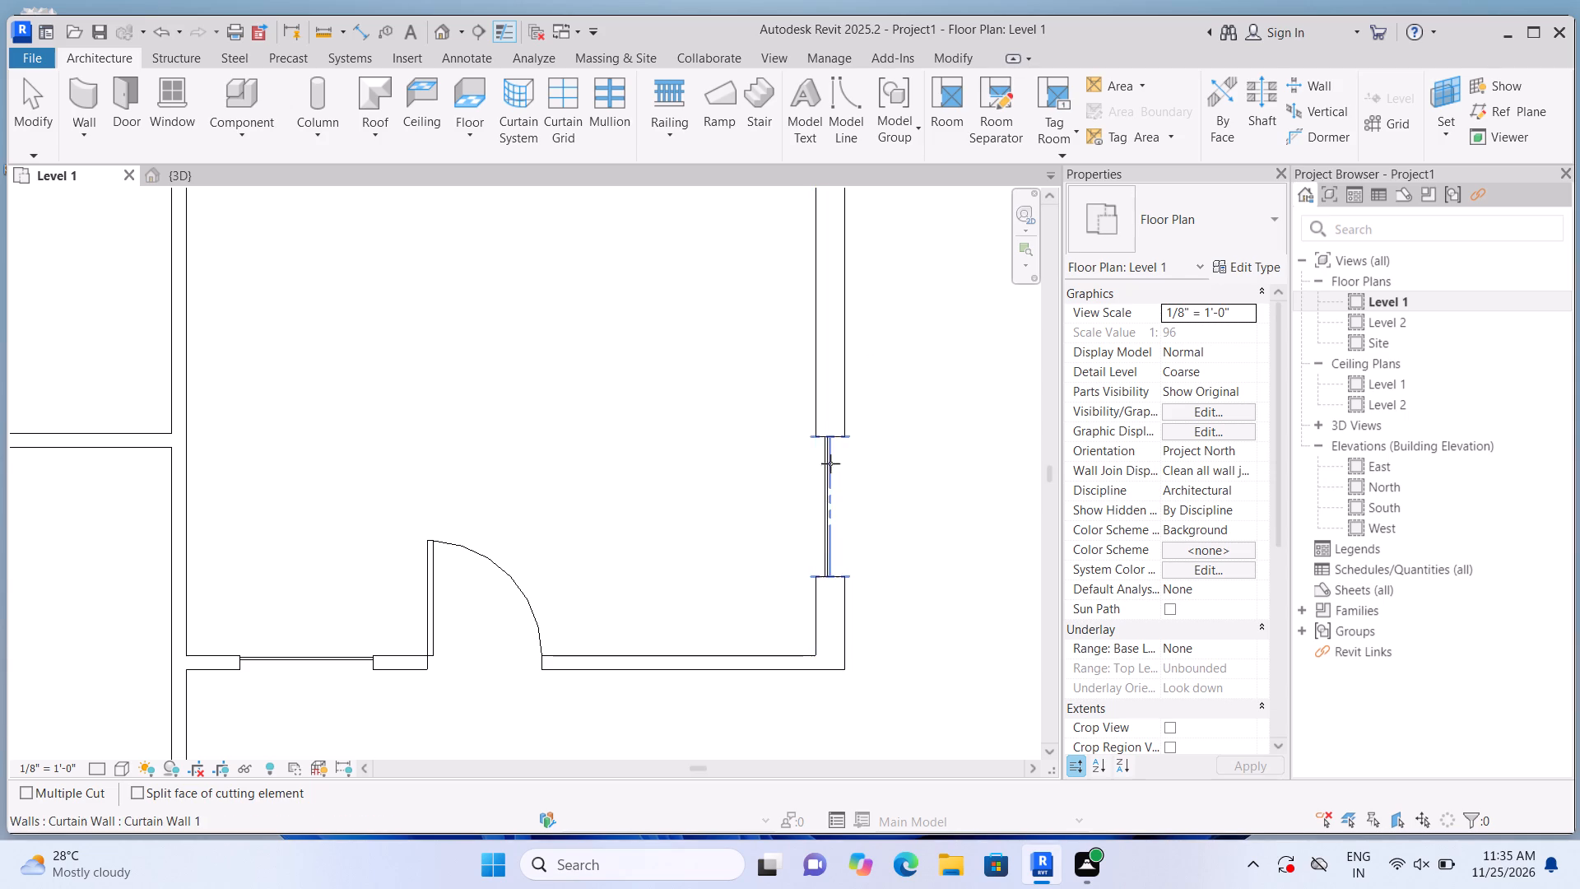
Draw a 5'-0" Curtain Wall 1 segment in the right exterior wall of the back-right room, about 1'-0" from the back wall.
scroll(862, 440, down, 4)
middle_drag(882, 351, 826, 521)
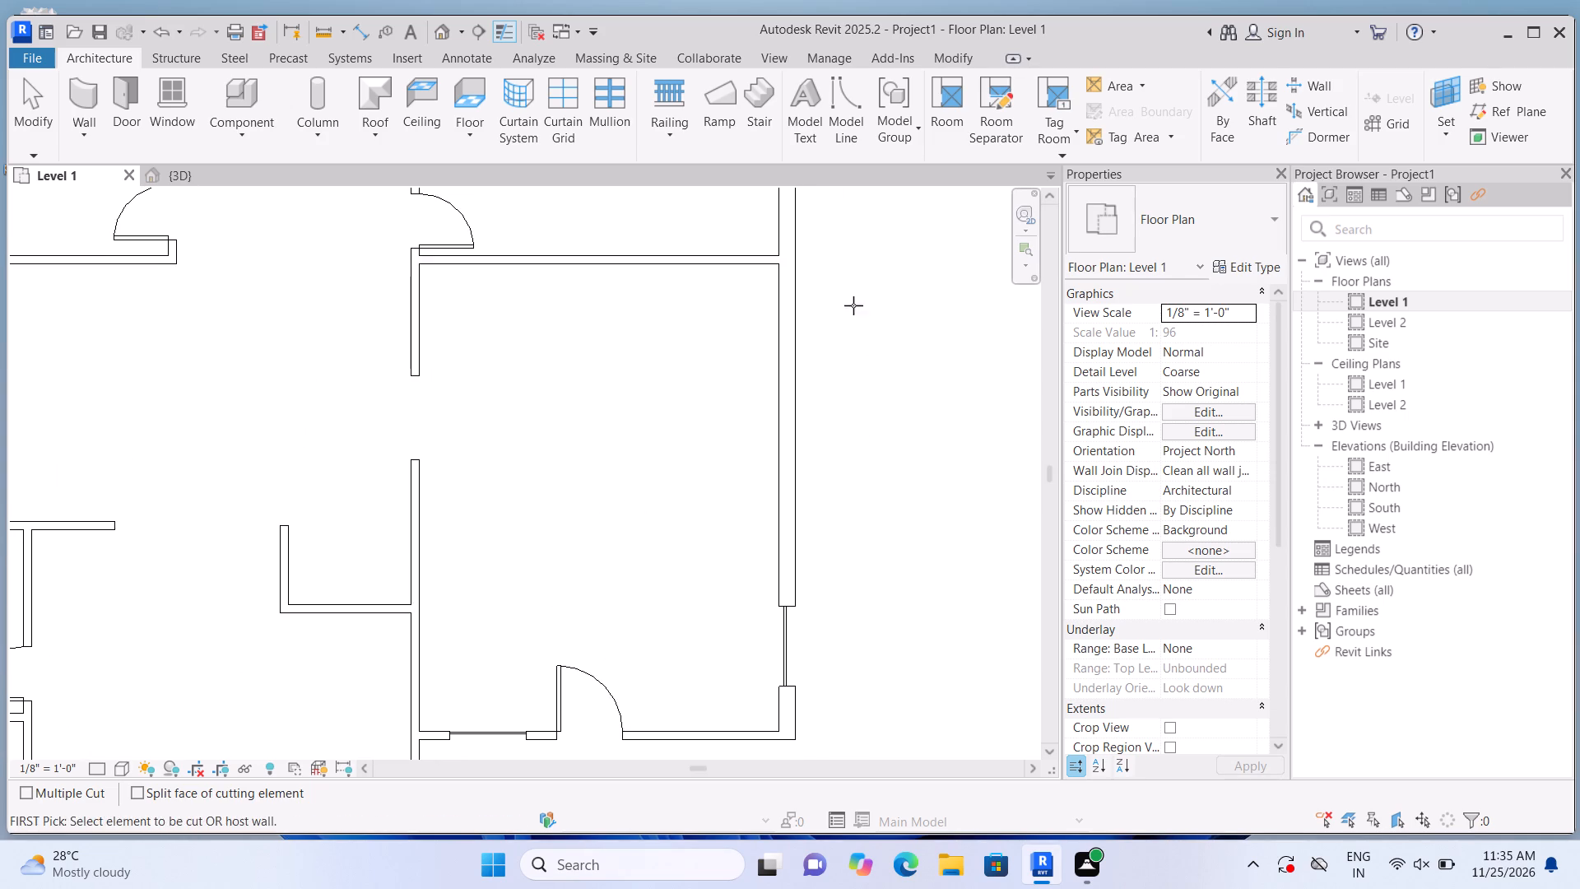
middle_drag(848, 336, 806, 763)
scroll(805, 483, up, 1)
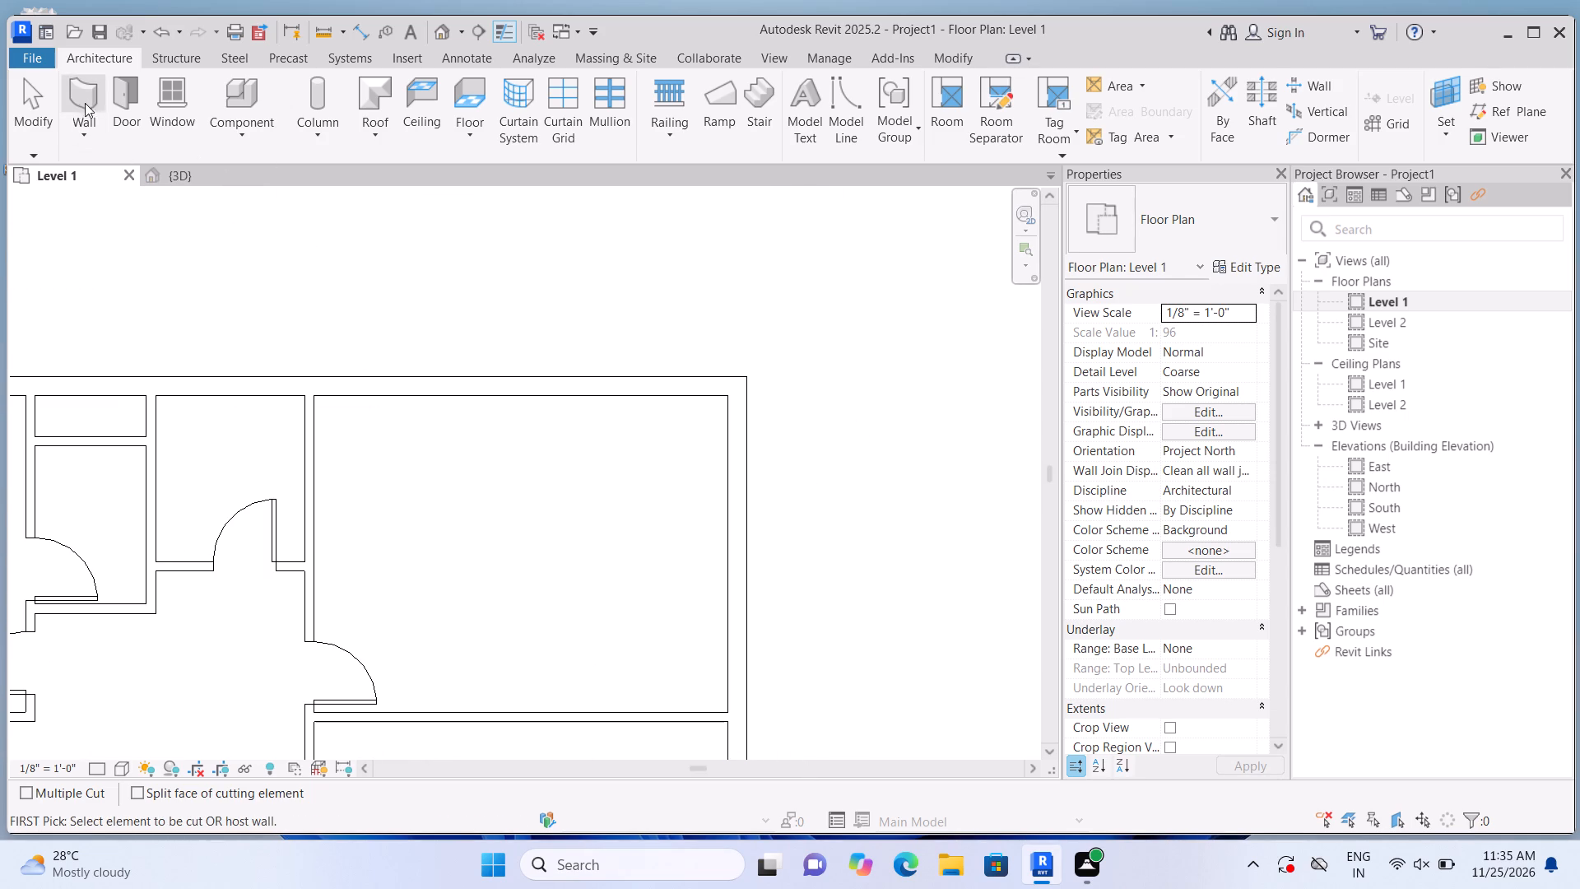
click(80, 100)
click(735, 408)
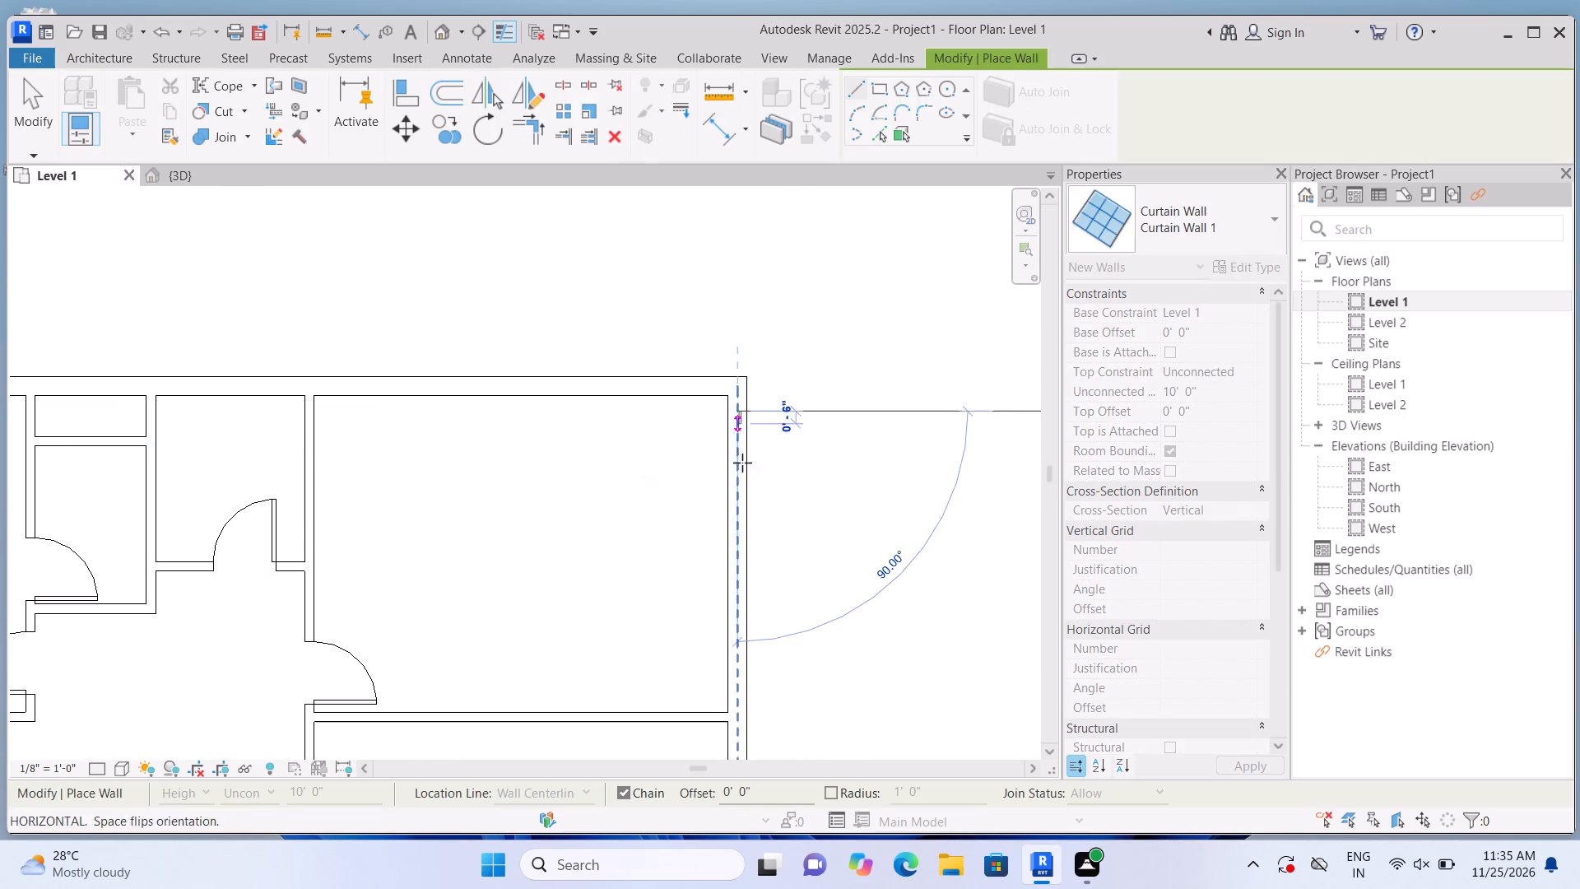
click(738, 541)
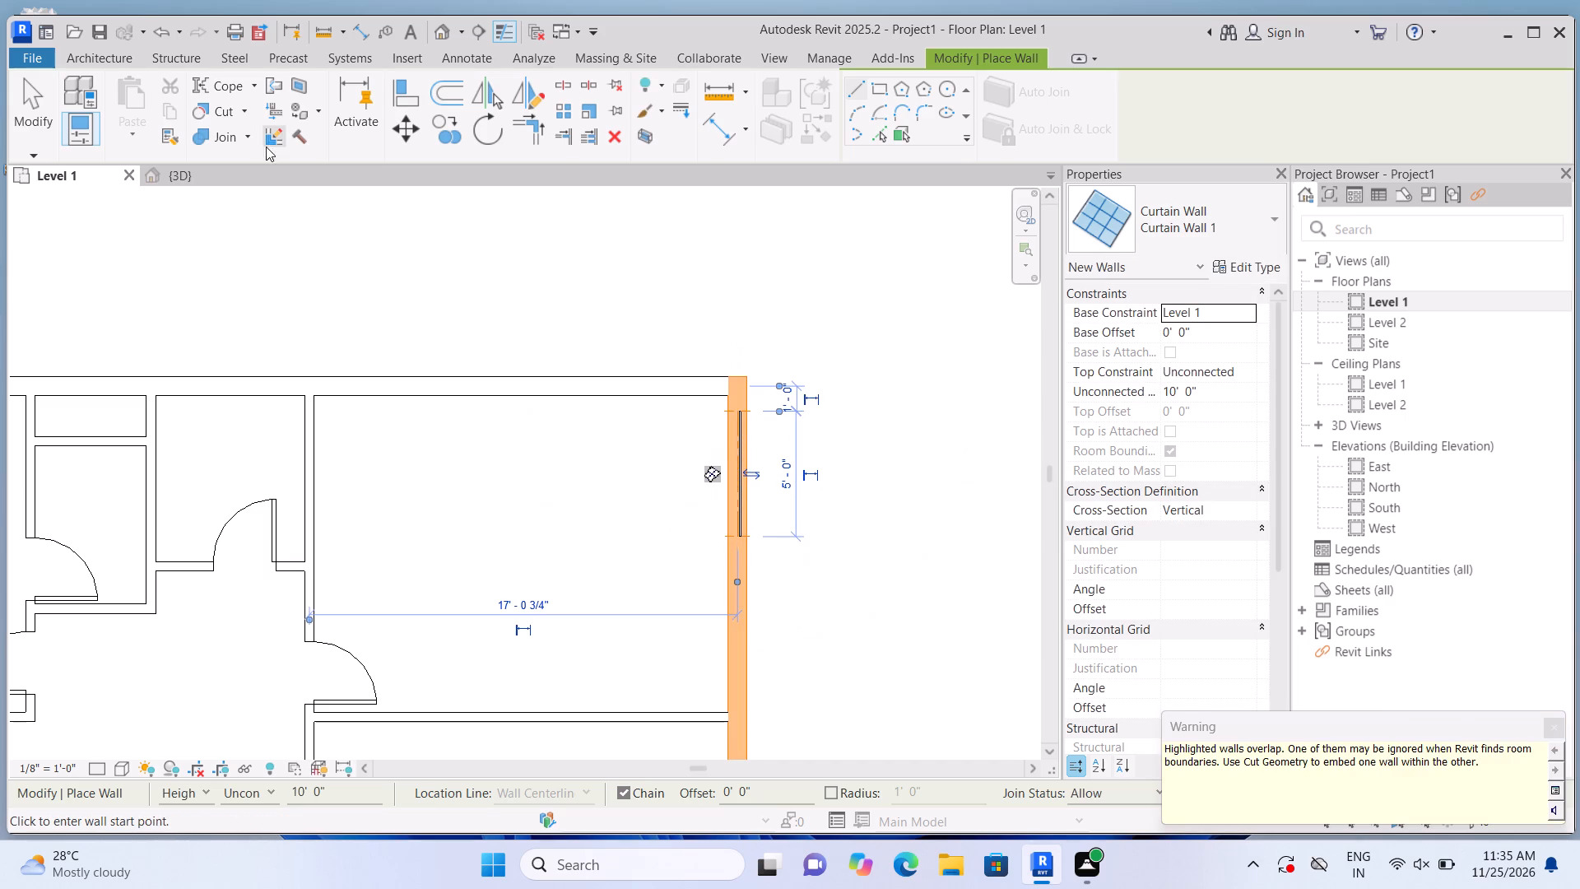
Cut the right exterior wall of the back-right room with its embedded curtain wall using Cut Geometry.
click(244, 114)
click(241, 160)
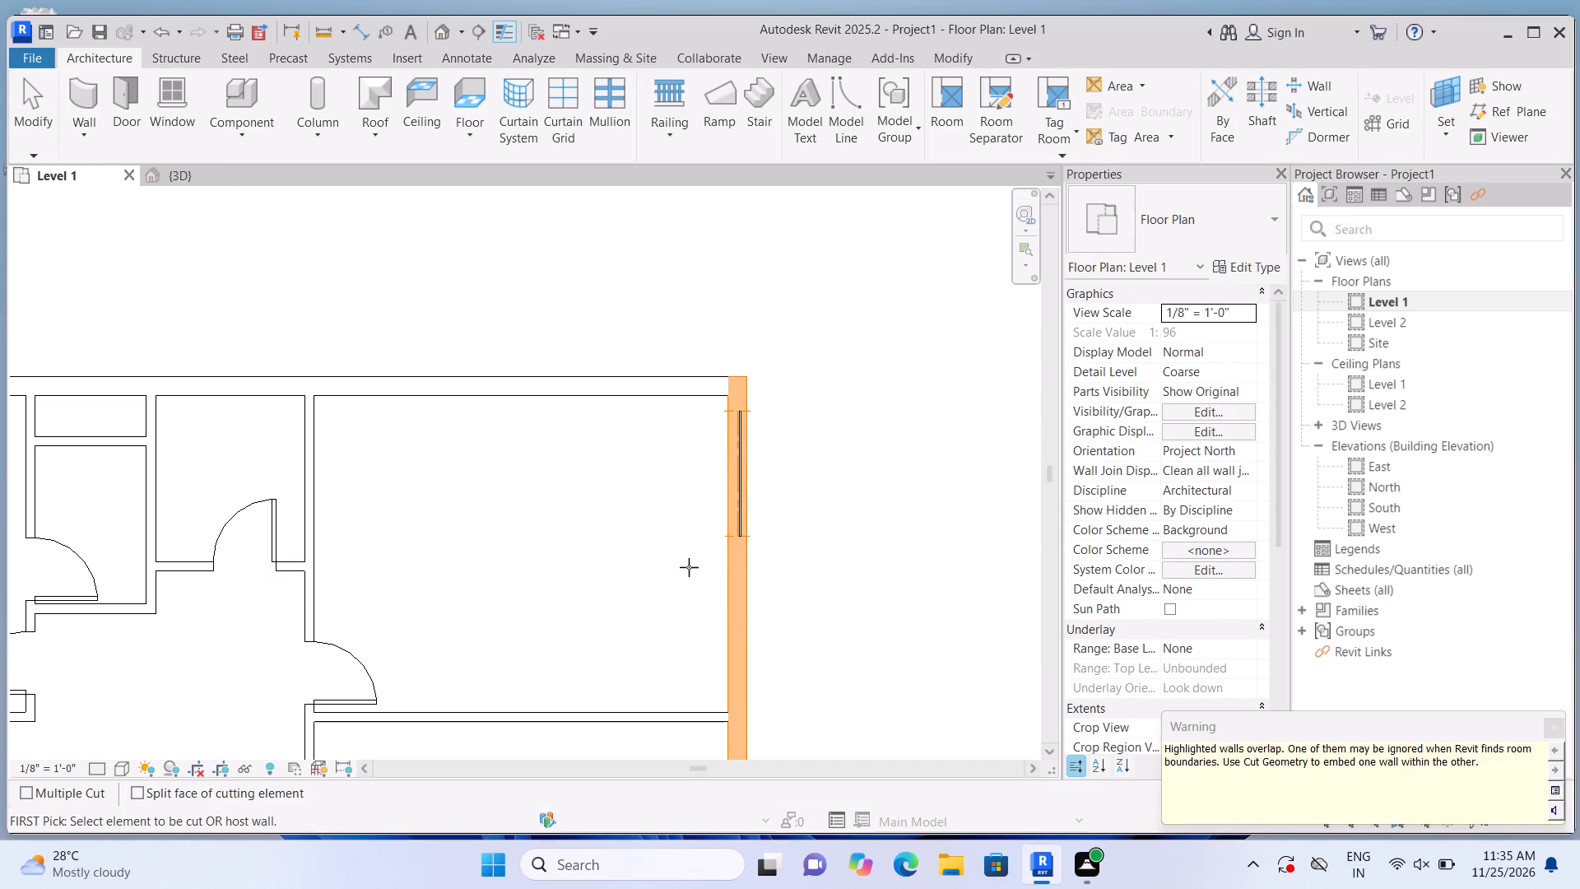
click(734, 615)
click(746, 496)
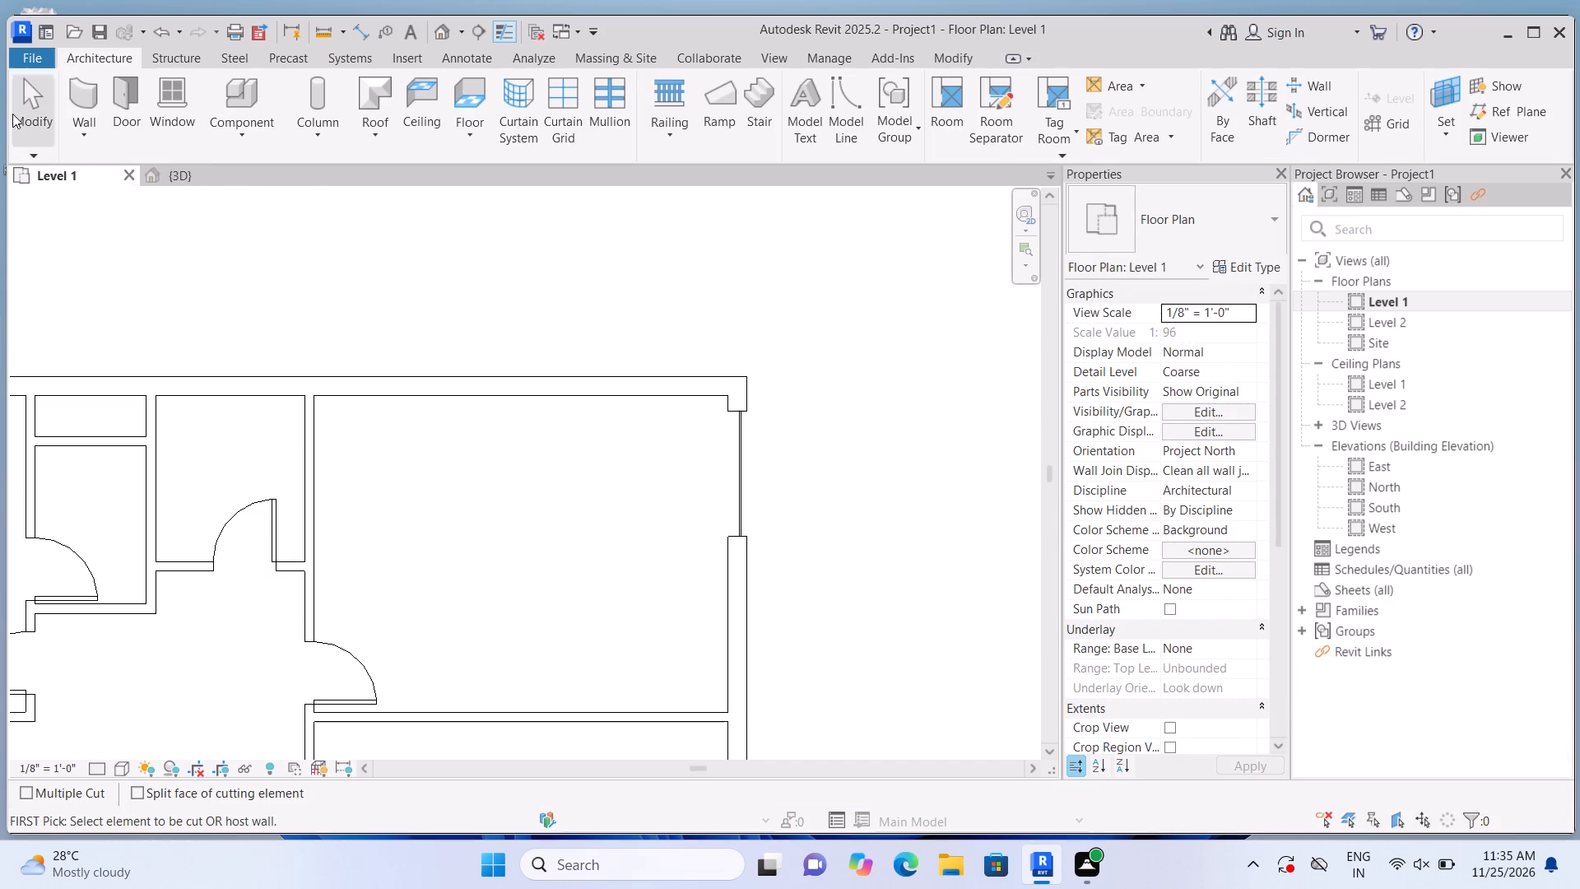
Draw a 4'-0" Curtain Wall 1 segment in the back wall of the back-right room, about 1'-0" from the right exterior wall.
click(82, 81)
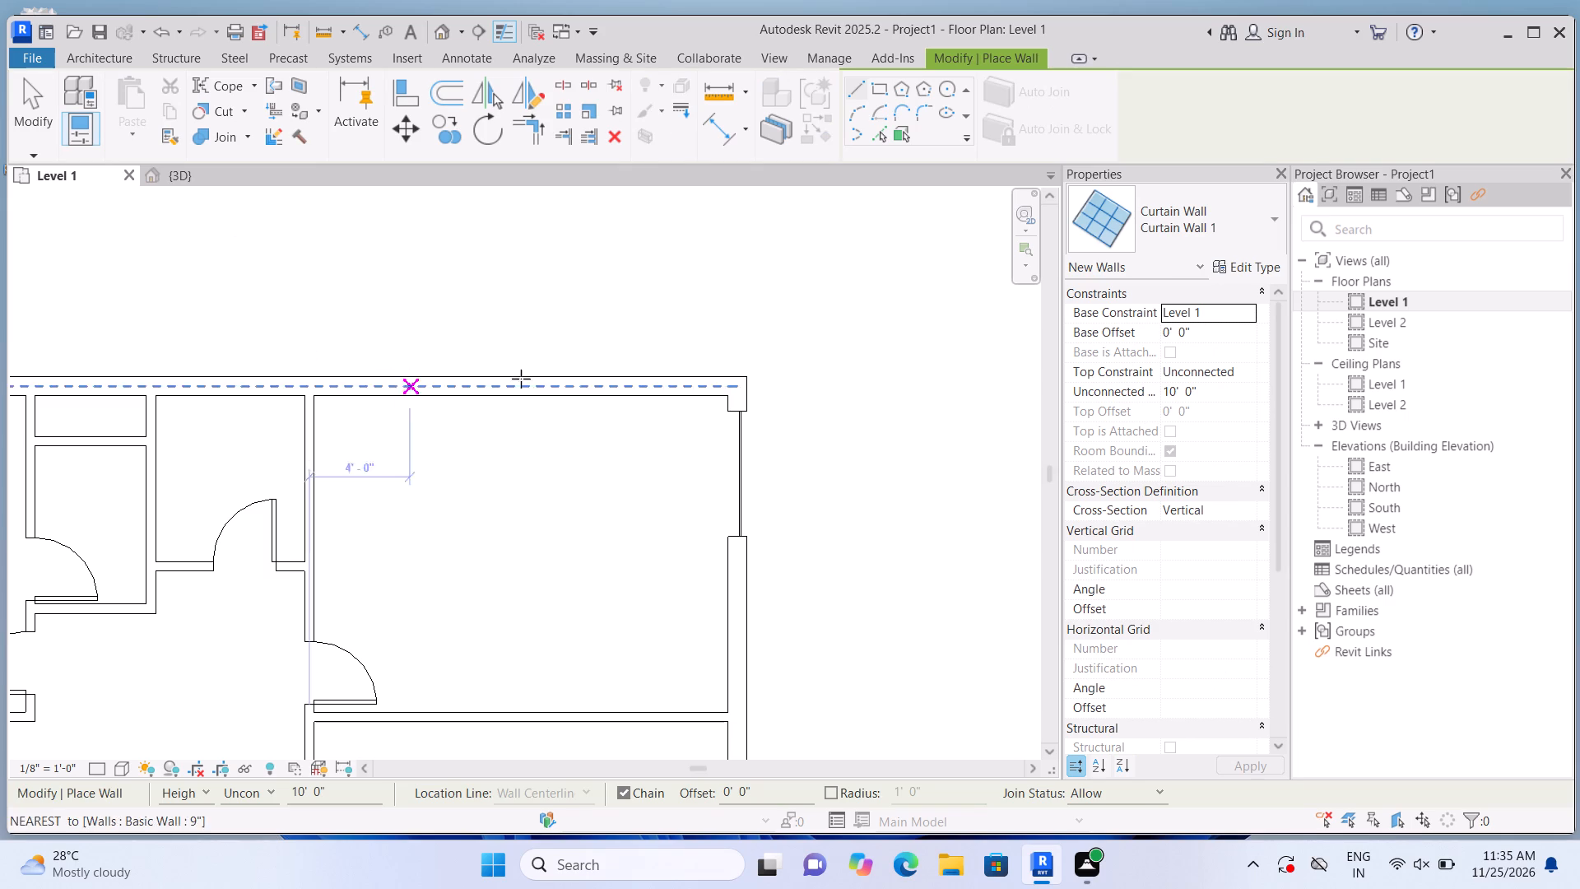
click(716, 389)
click(616, 386)
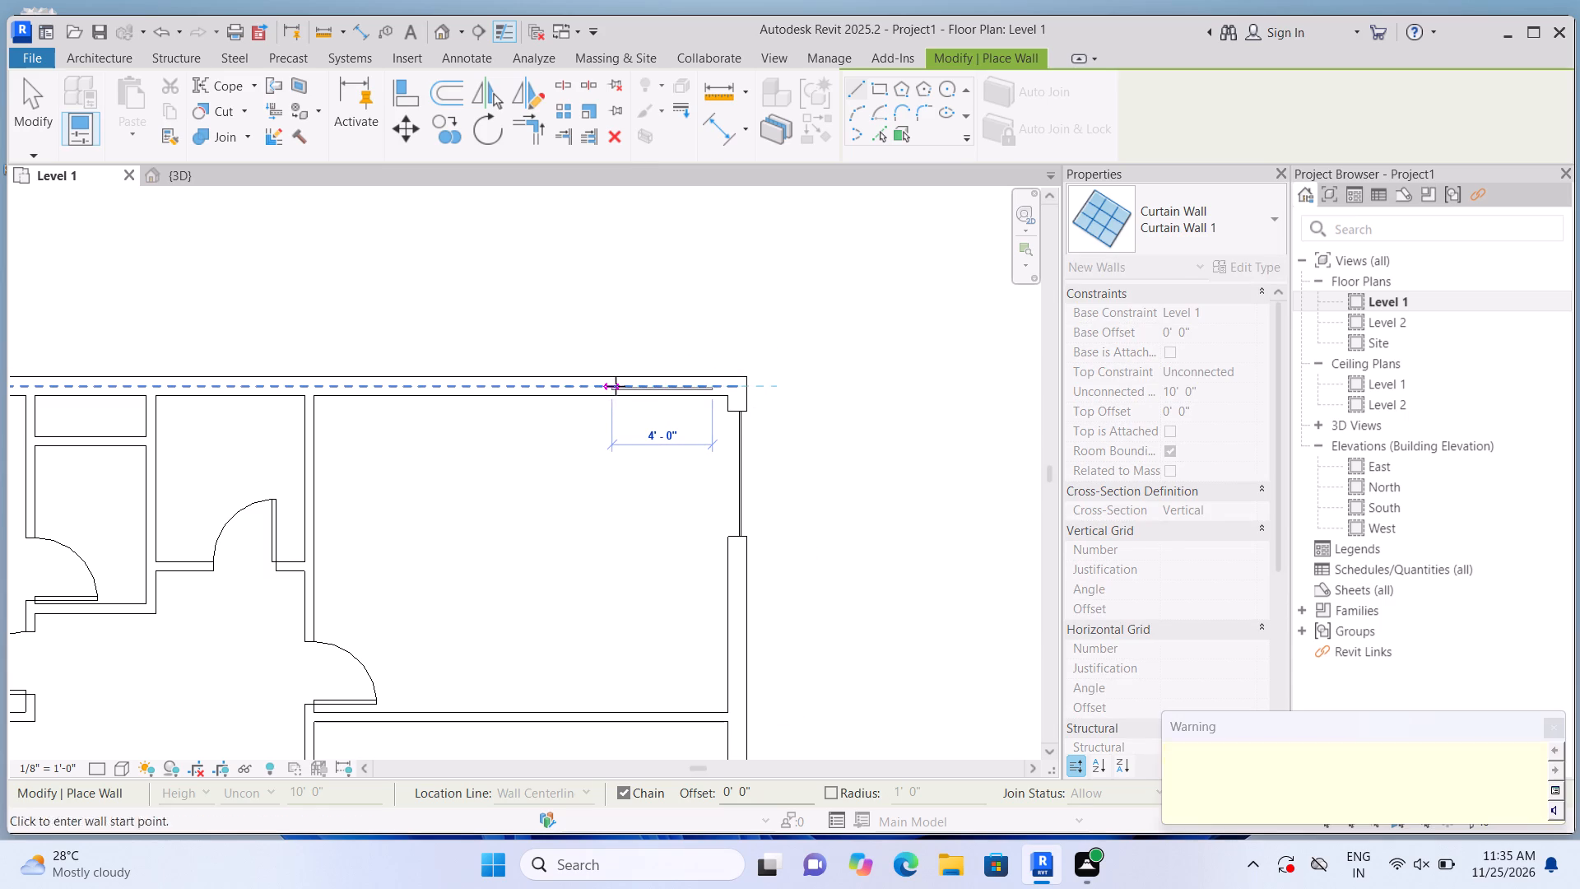
Cut the 9" back wall with the 4'-0" curtain wall in the back-right room using Cut Geometry.
click(249, 109)
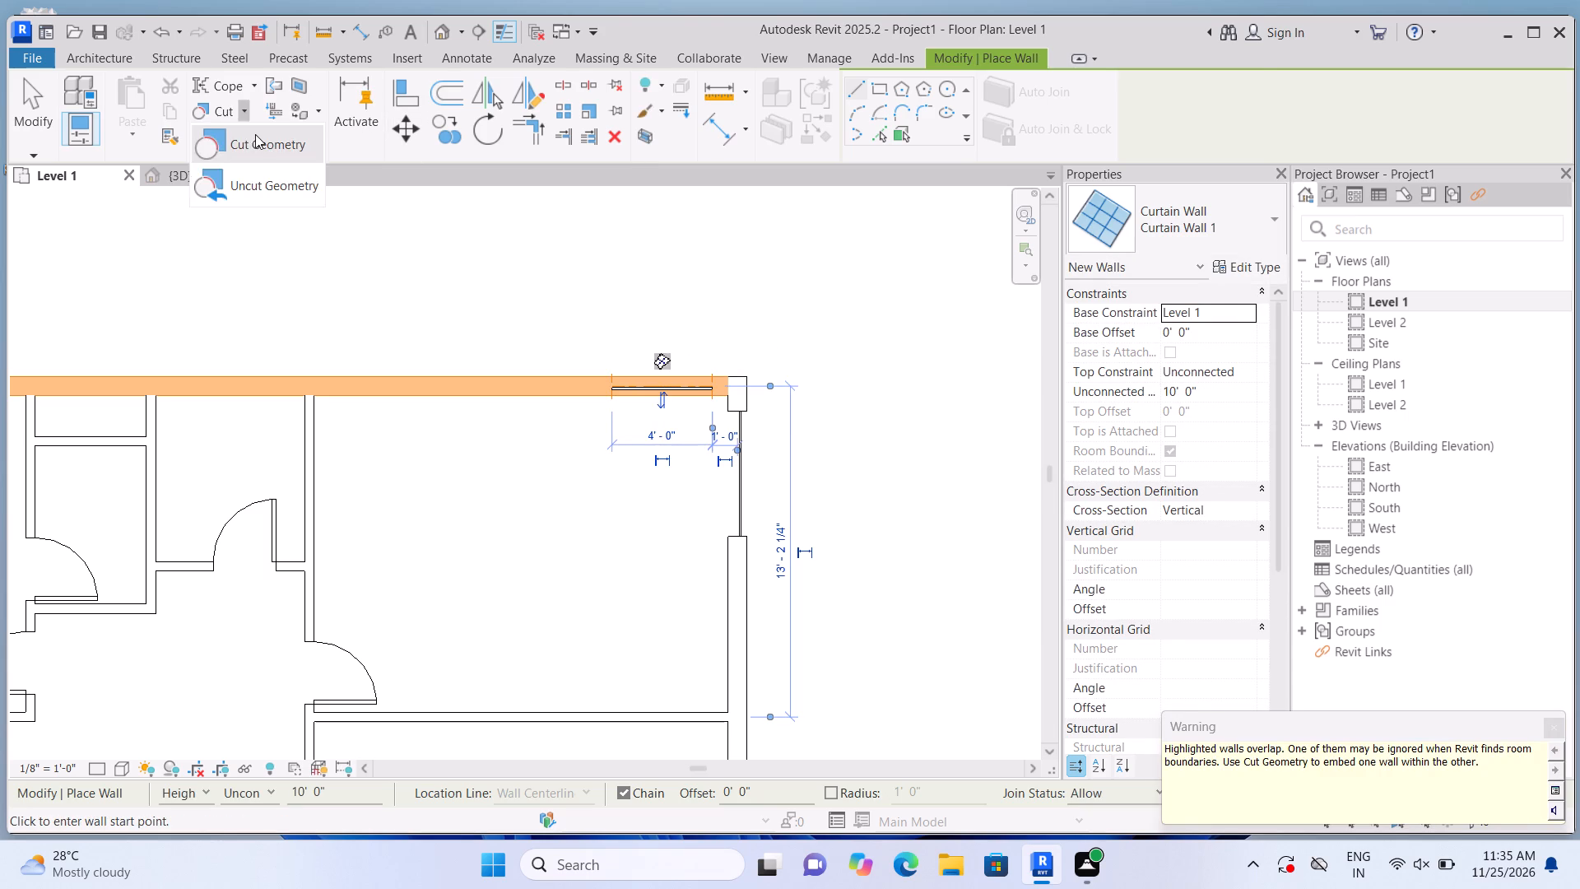
click(256, 135)
click(477, 371)
click(639, 390)
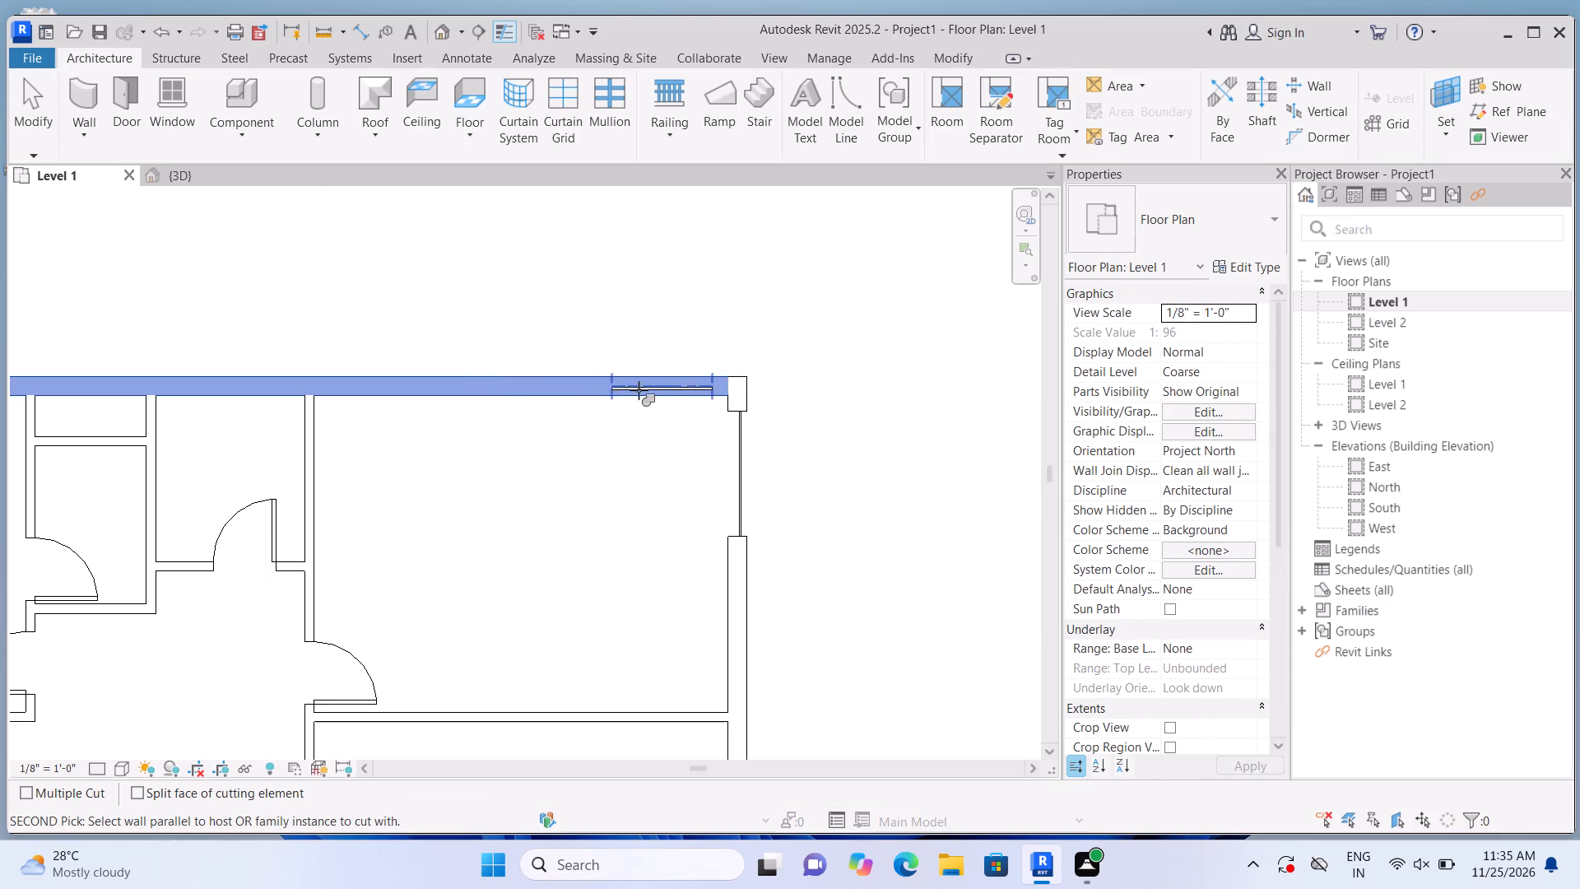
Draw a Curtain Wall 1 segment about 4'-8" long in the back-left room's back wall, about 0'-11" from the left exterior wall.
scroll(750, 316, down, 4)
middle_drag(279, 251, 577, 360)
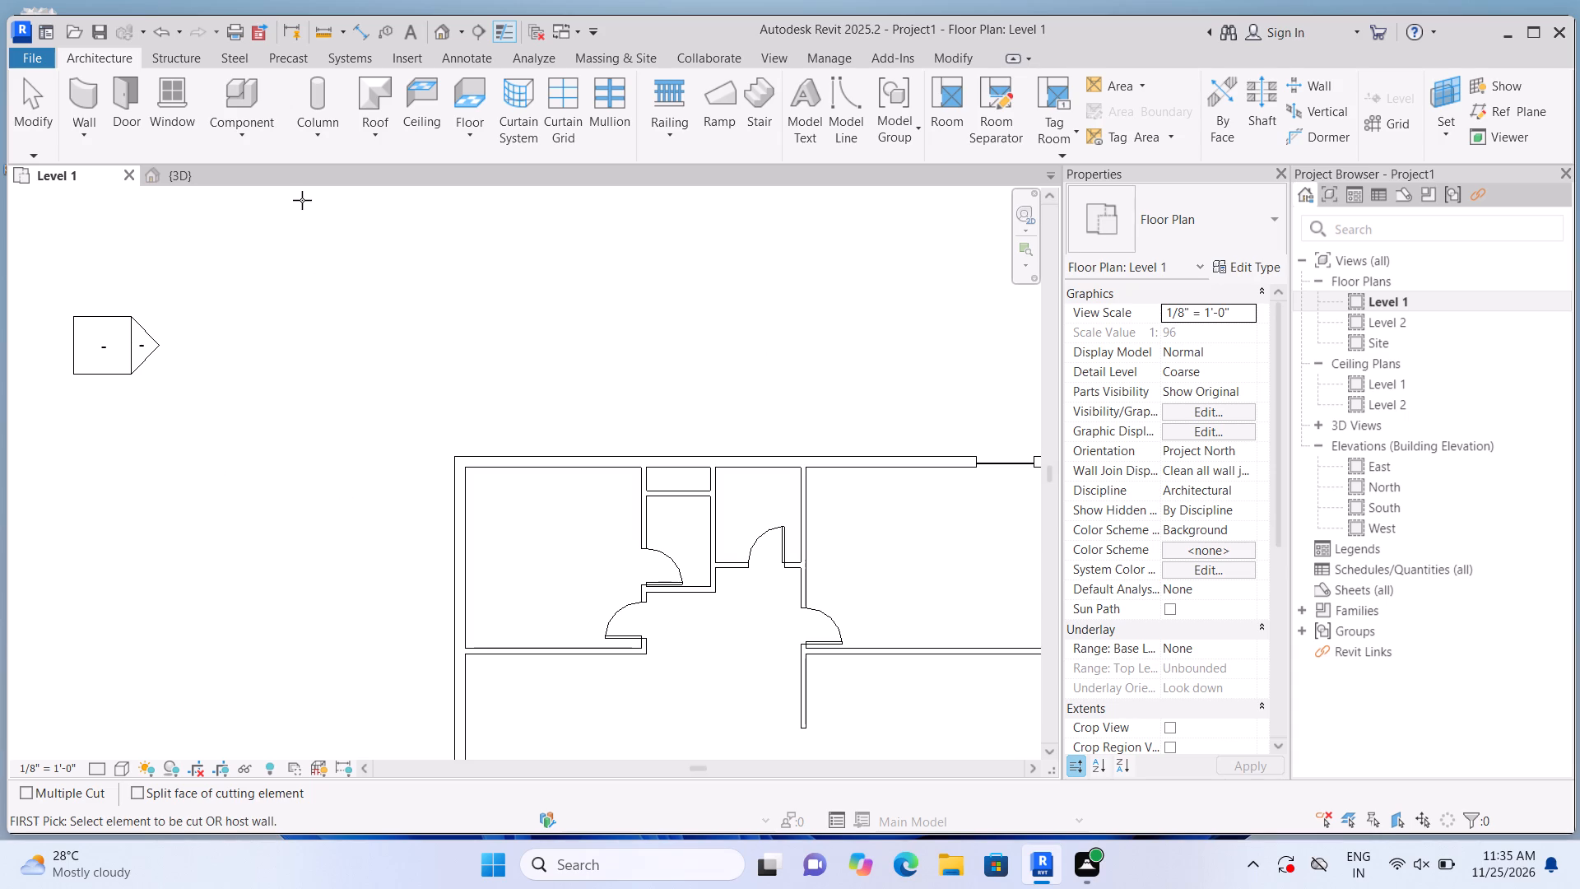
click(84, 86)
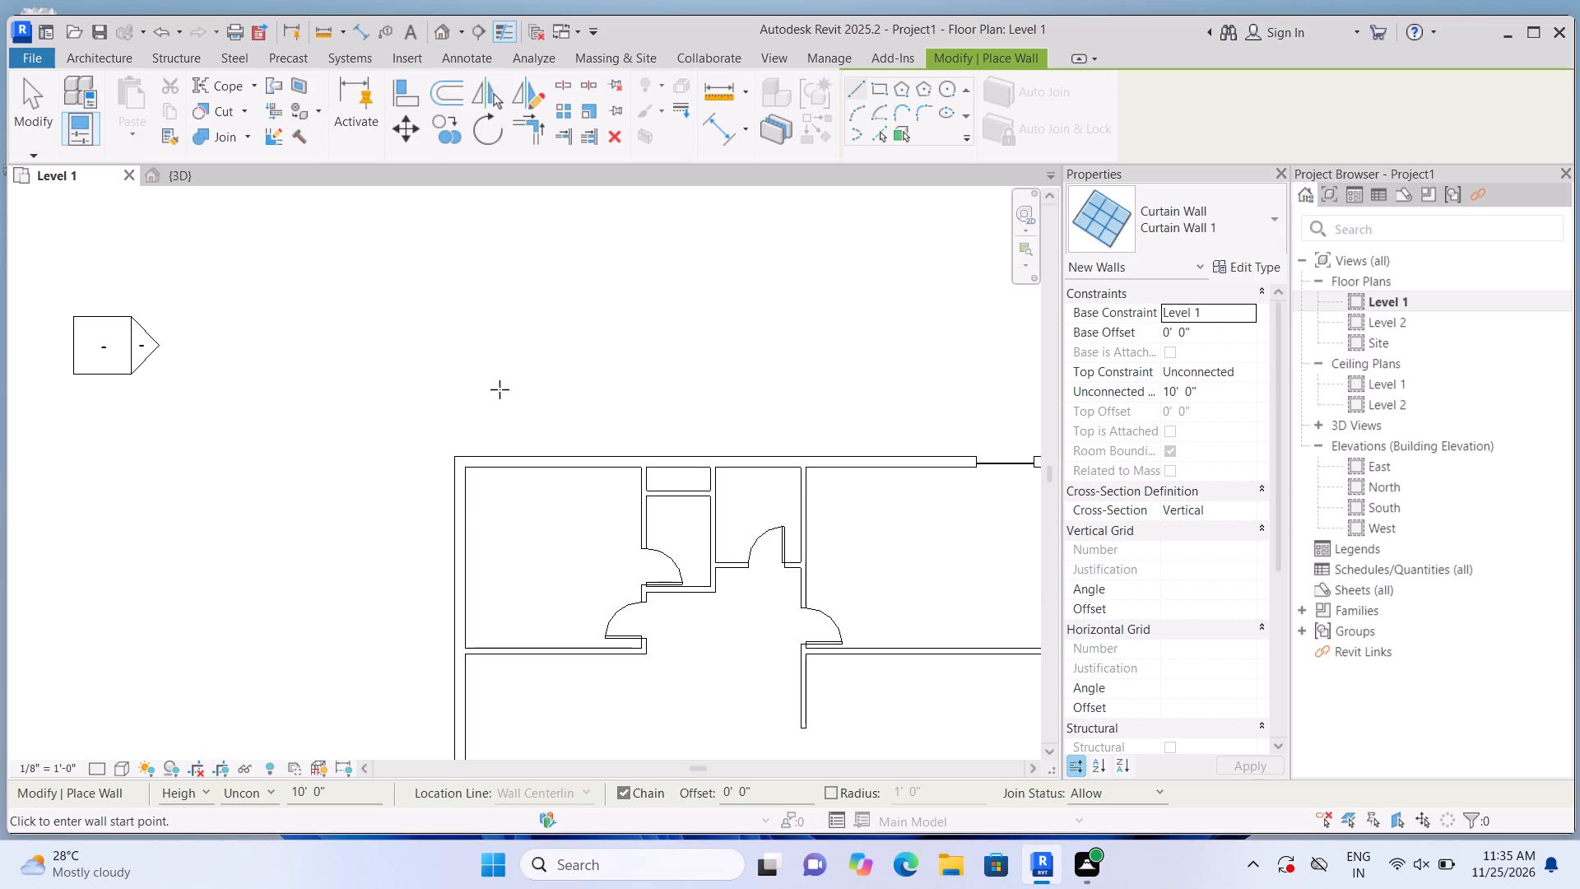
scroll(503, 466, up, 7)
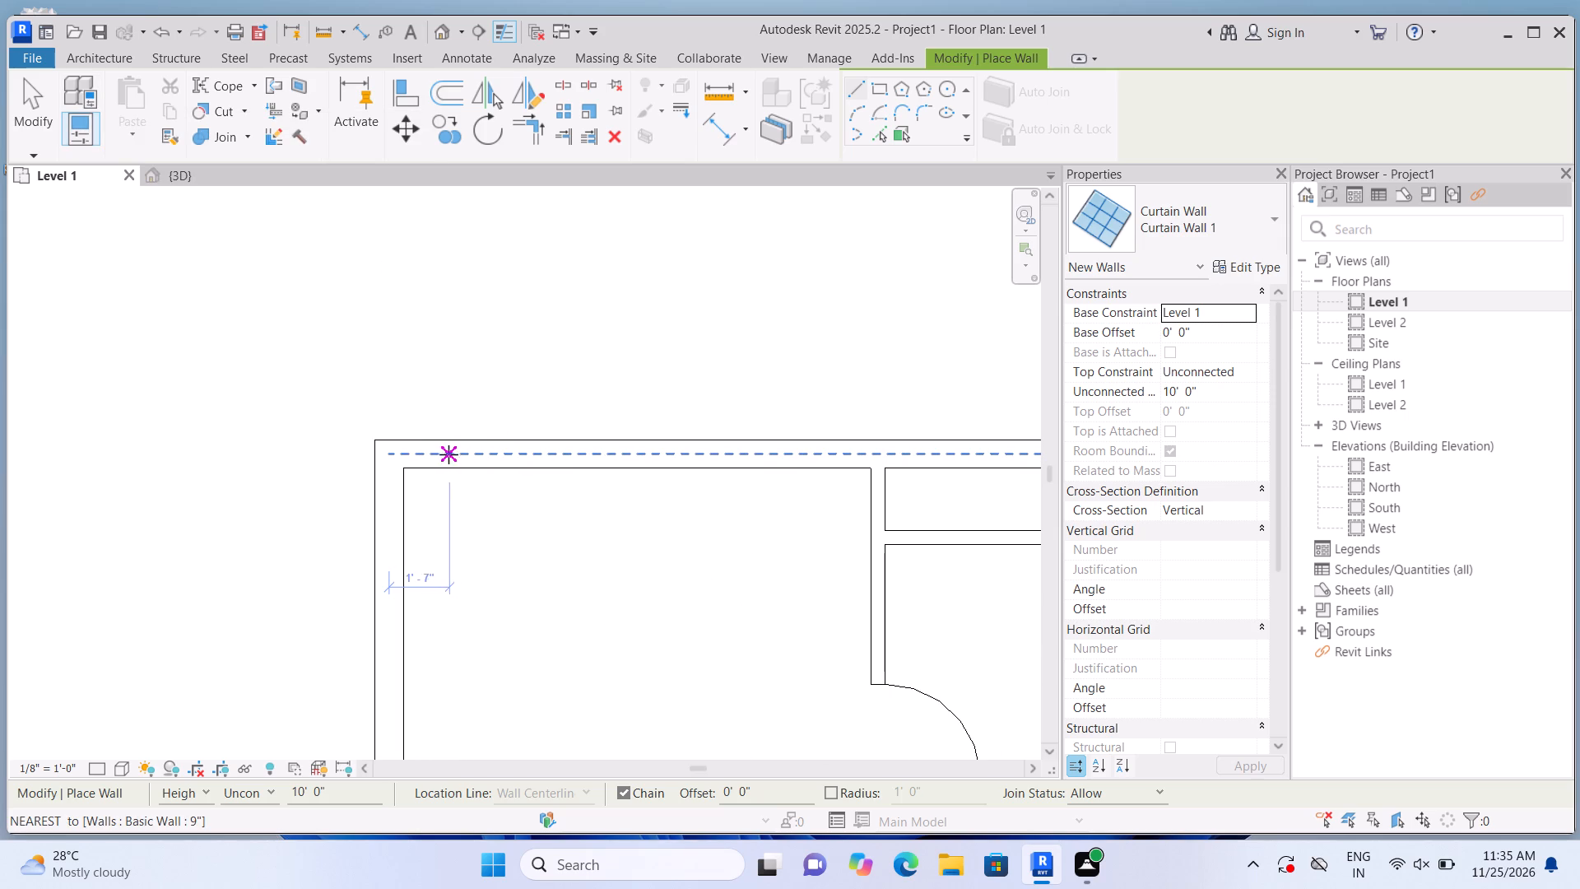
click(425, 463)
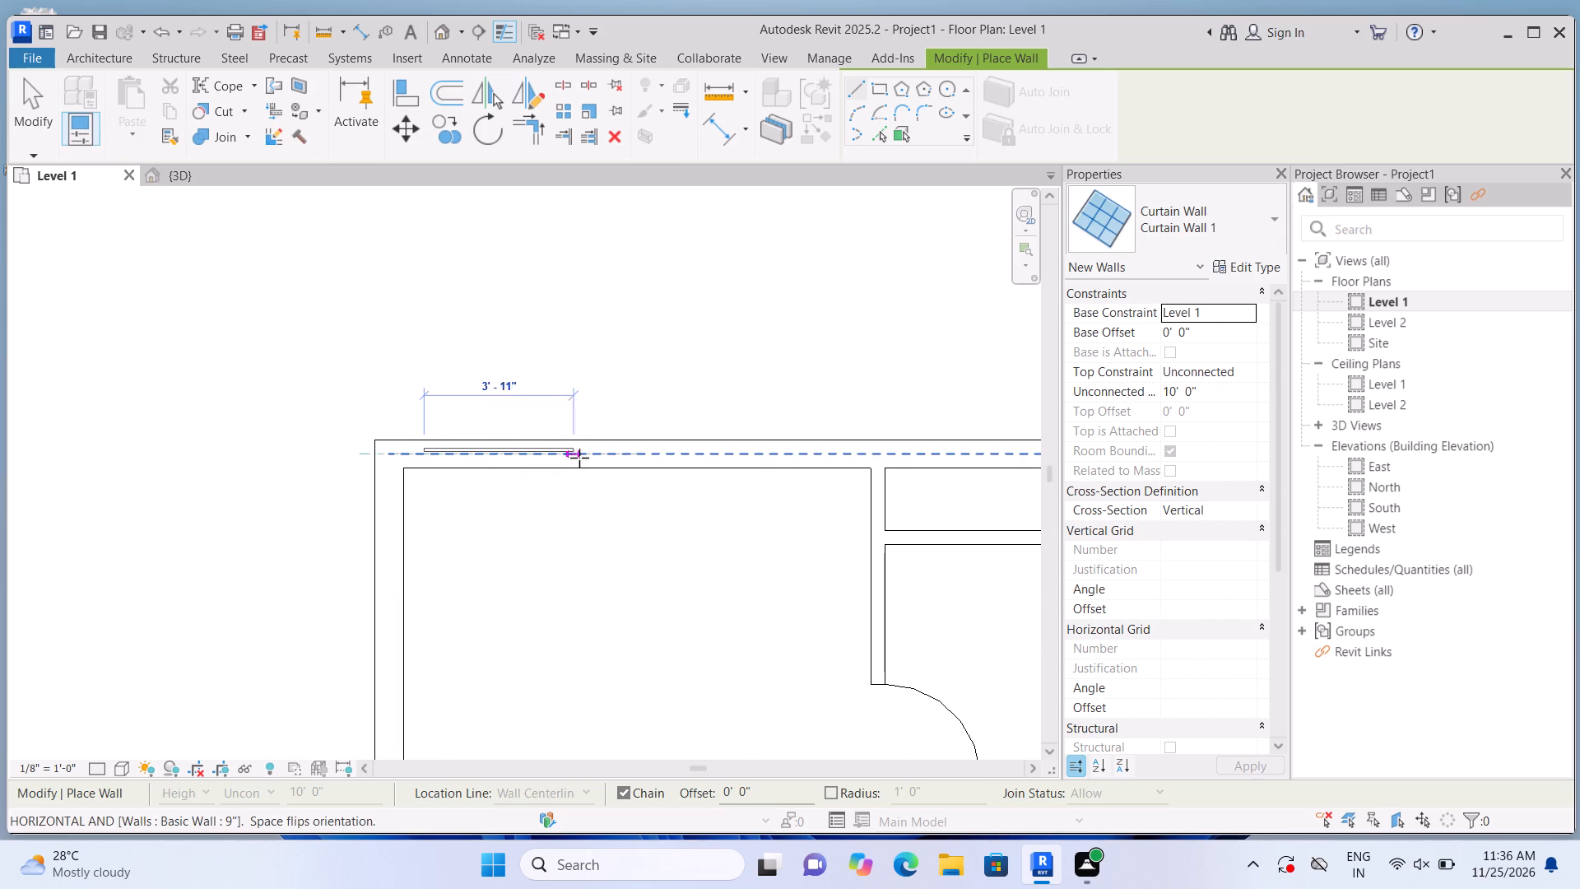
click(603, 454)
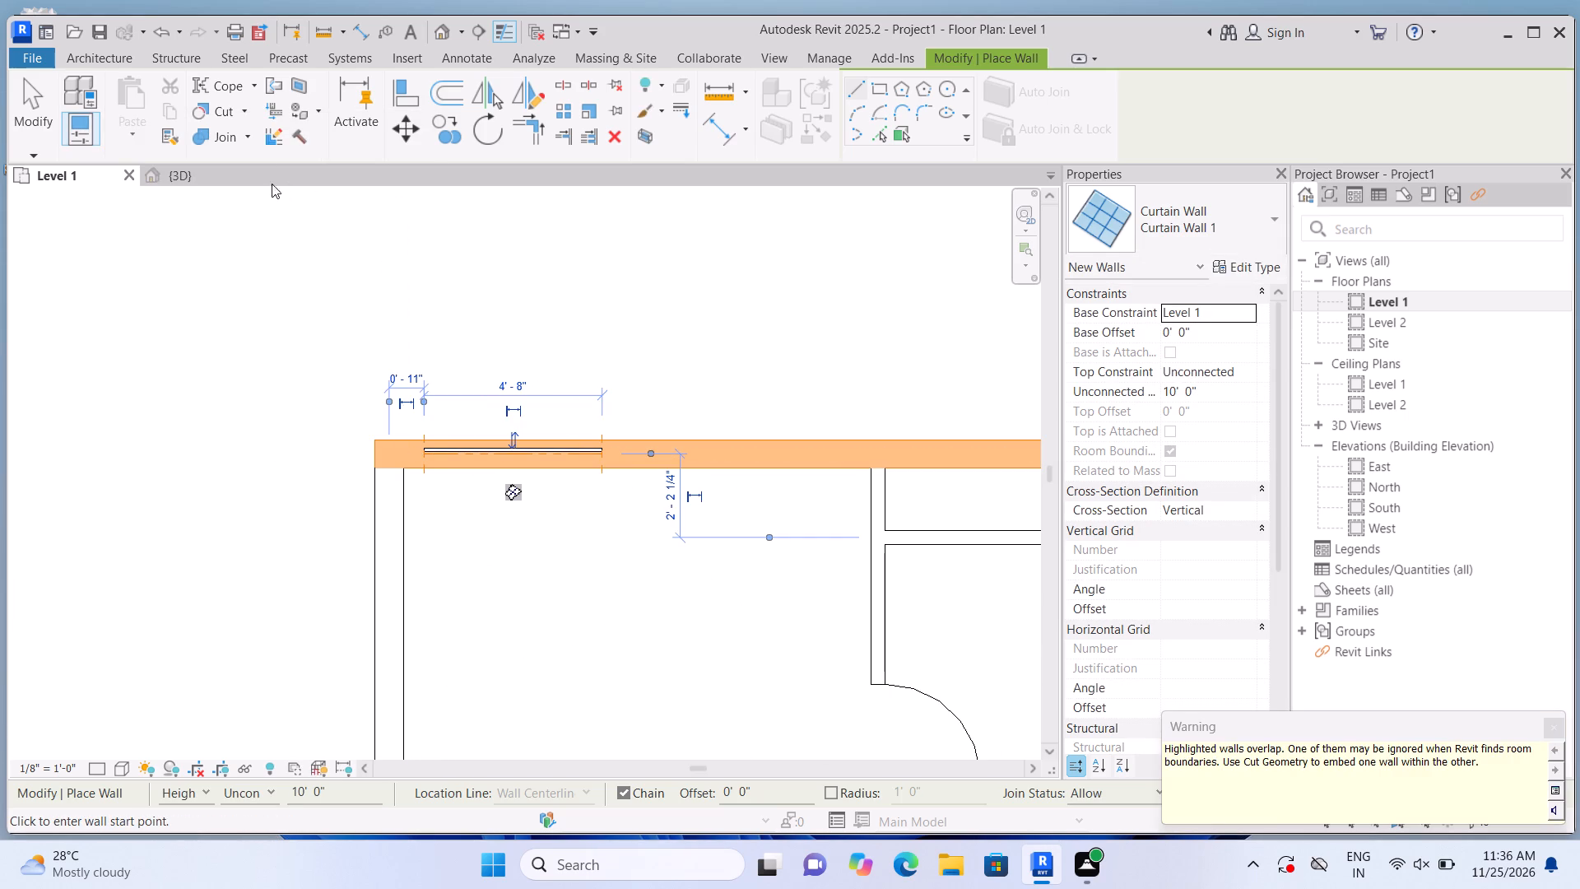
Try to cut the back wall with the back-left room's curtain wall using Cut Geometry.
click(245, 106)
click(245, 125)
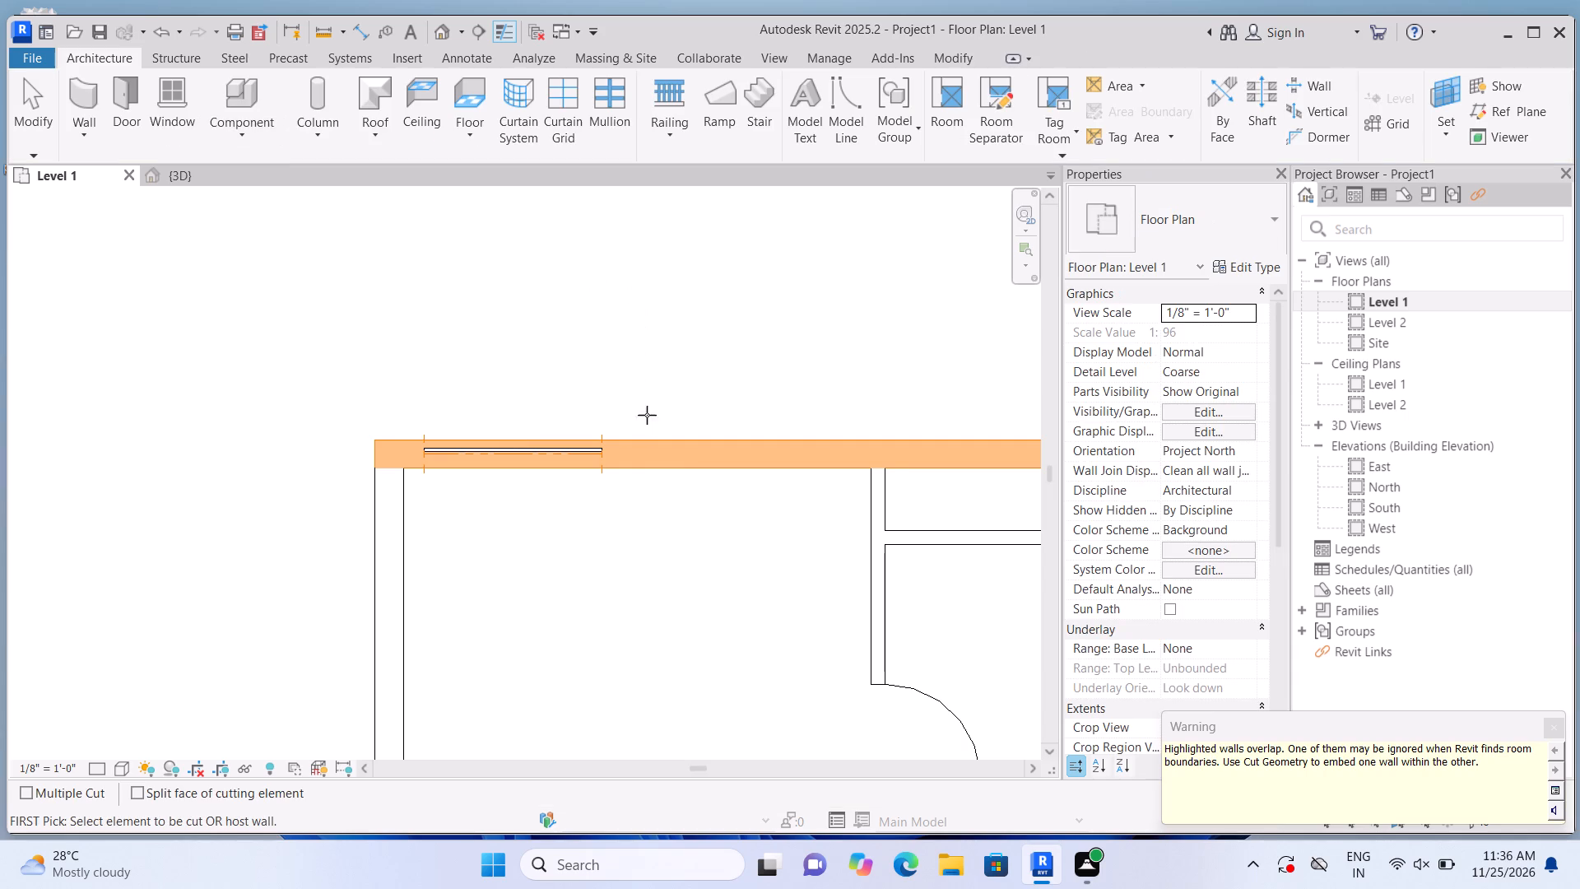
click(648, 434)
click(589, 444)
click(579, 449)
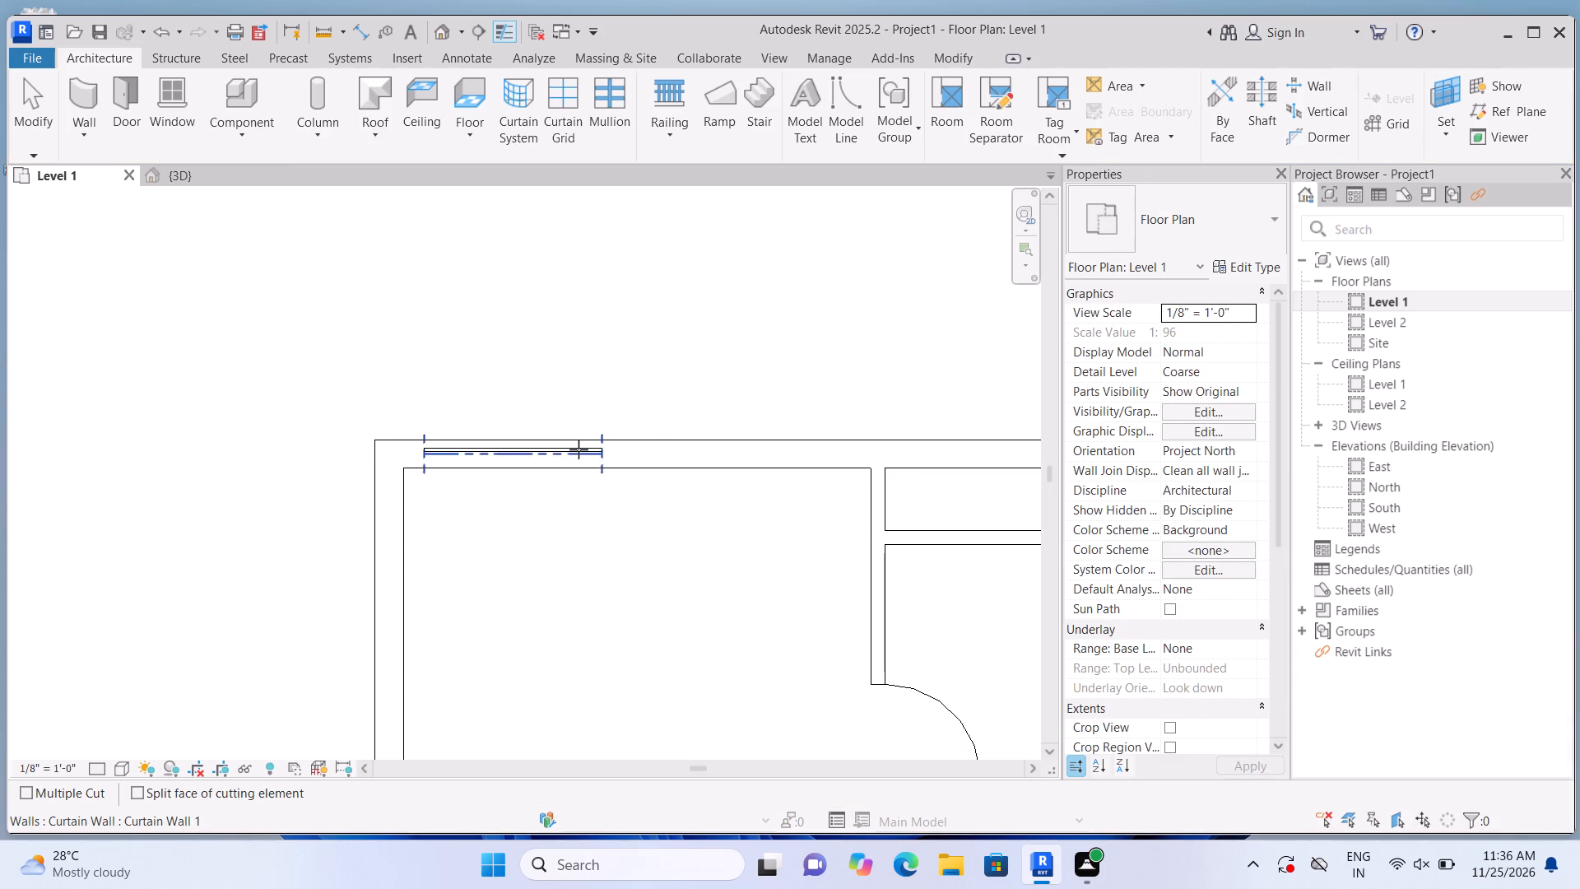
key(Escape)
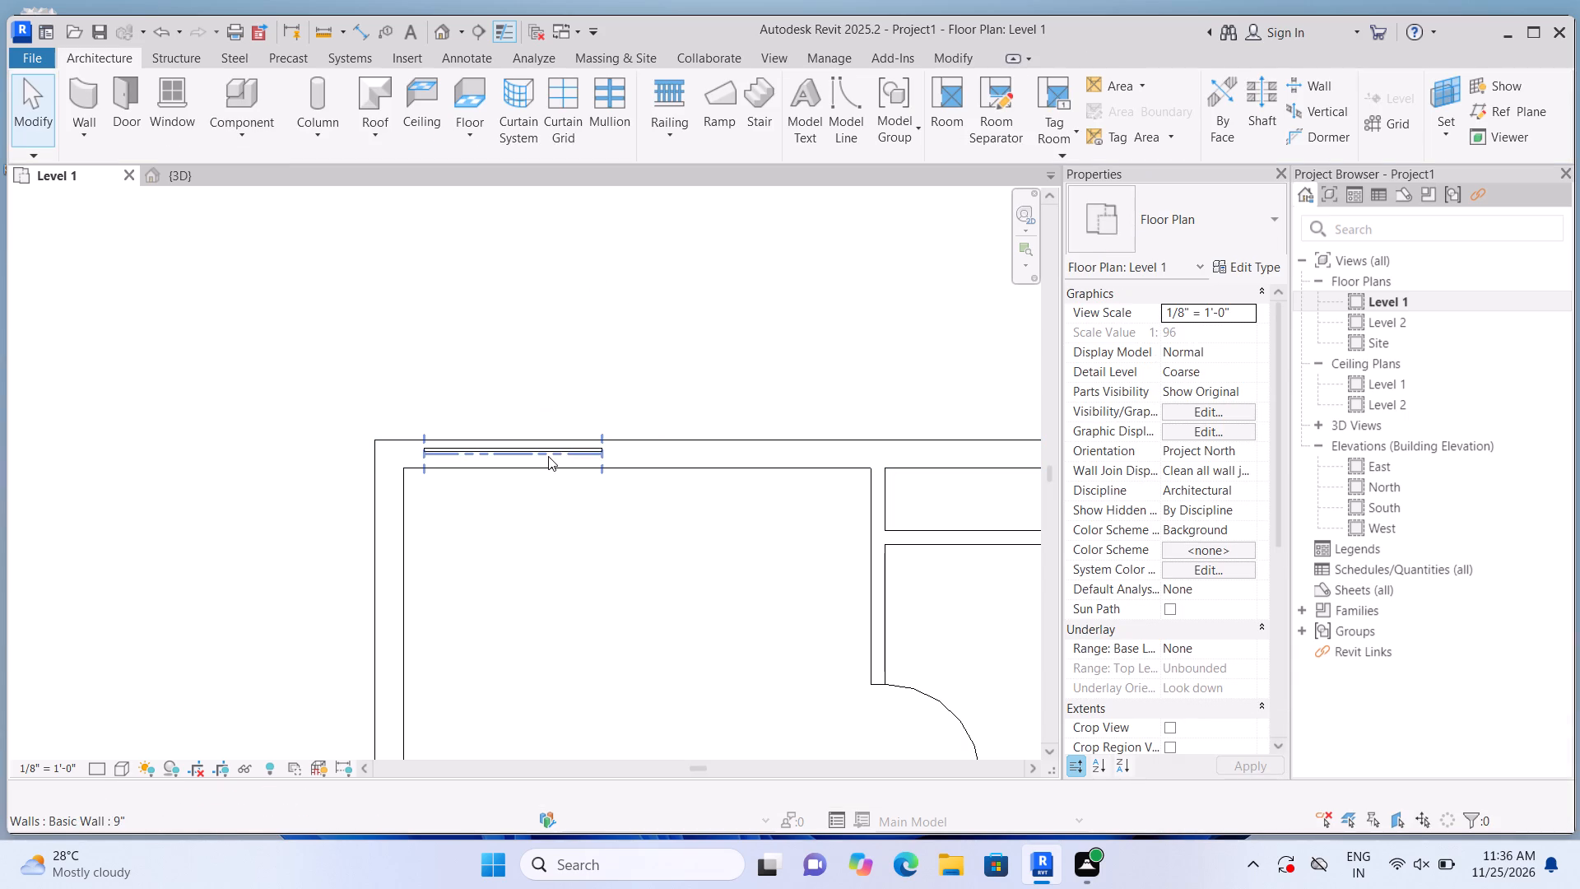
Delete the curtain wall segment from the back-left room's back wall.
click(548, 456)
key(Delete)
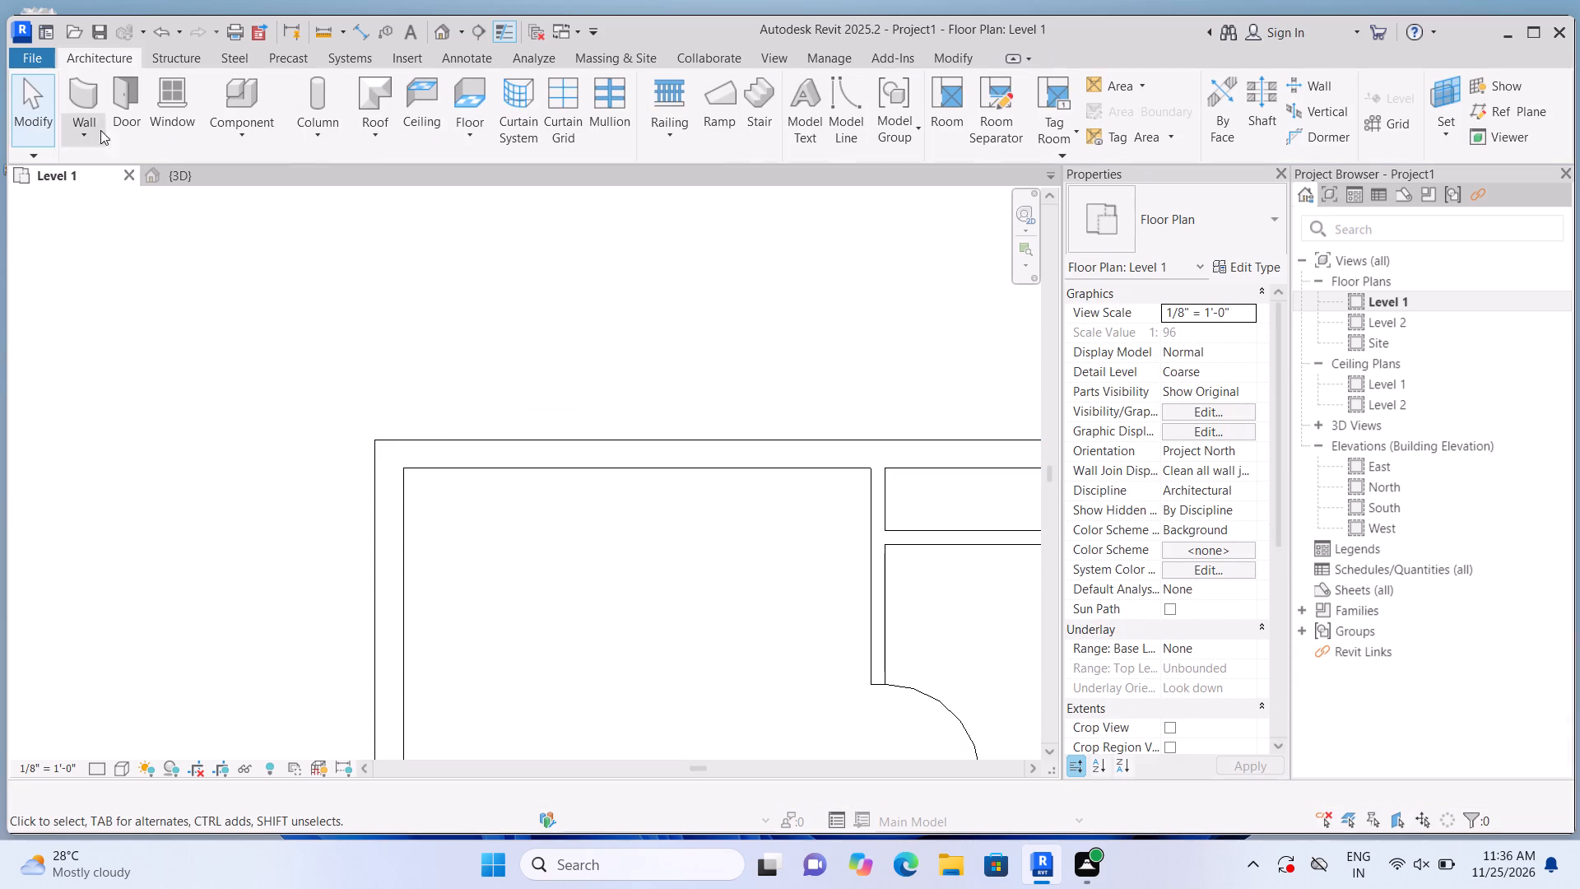
Draw a Curtain Wall 1 segment about 4'-9" long in the back-left room's back wall, about 1'-2" from the left exterior wall.
click(95, 96)
click(434, 458)
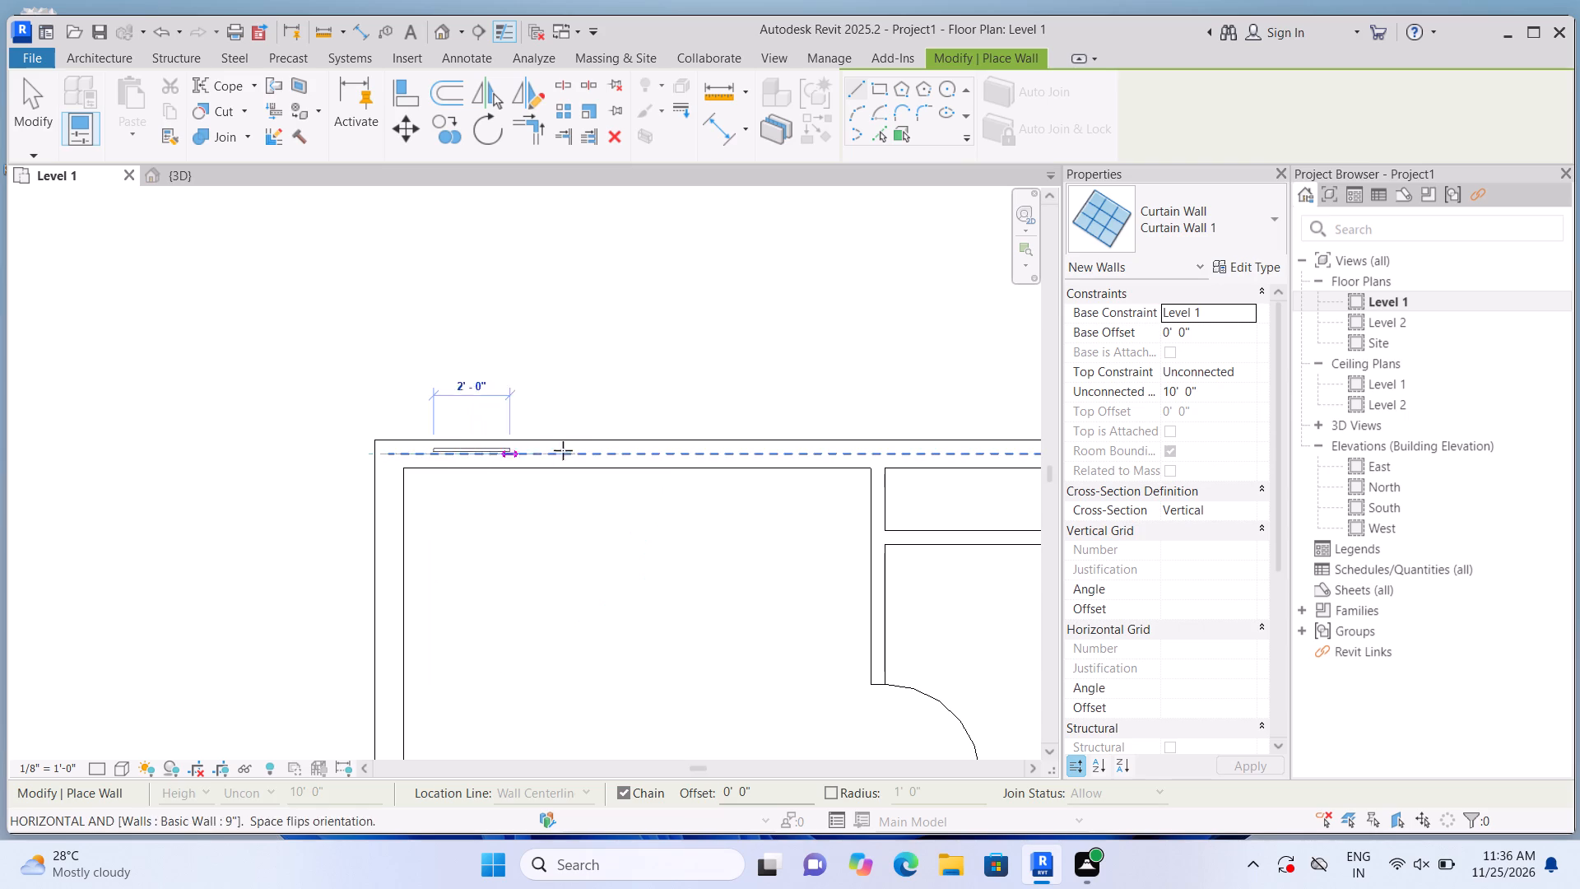
click(616, 446)
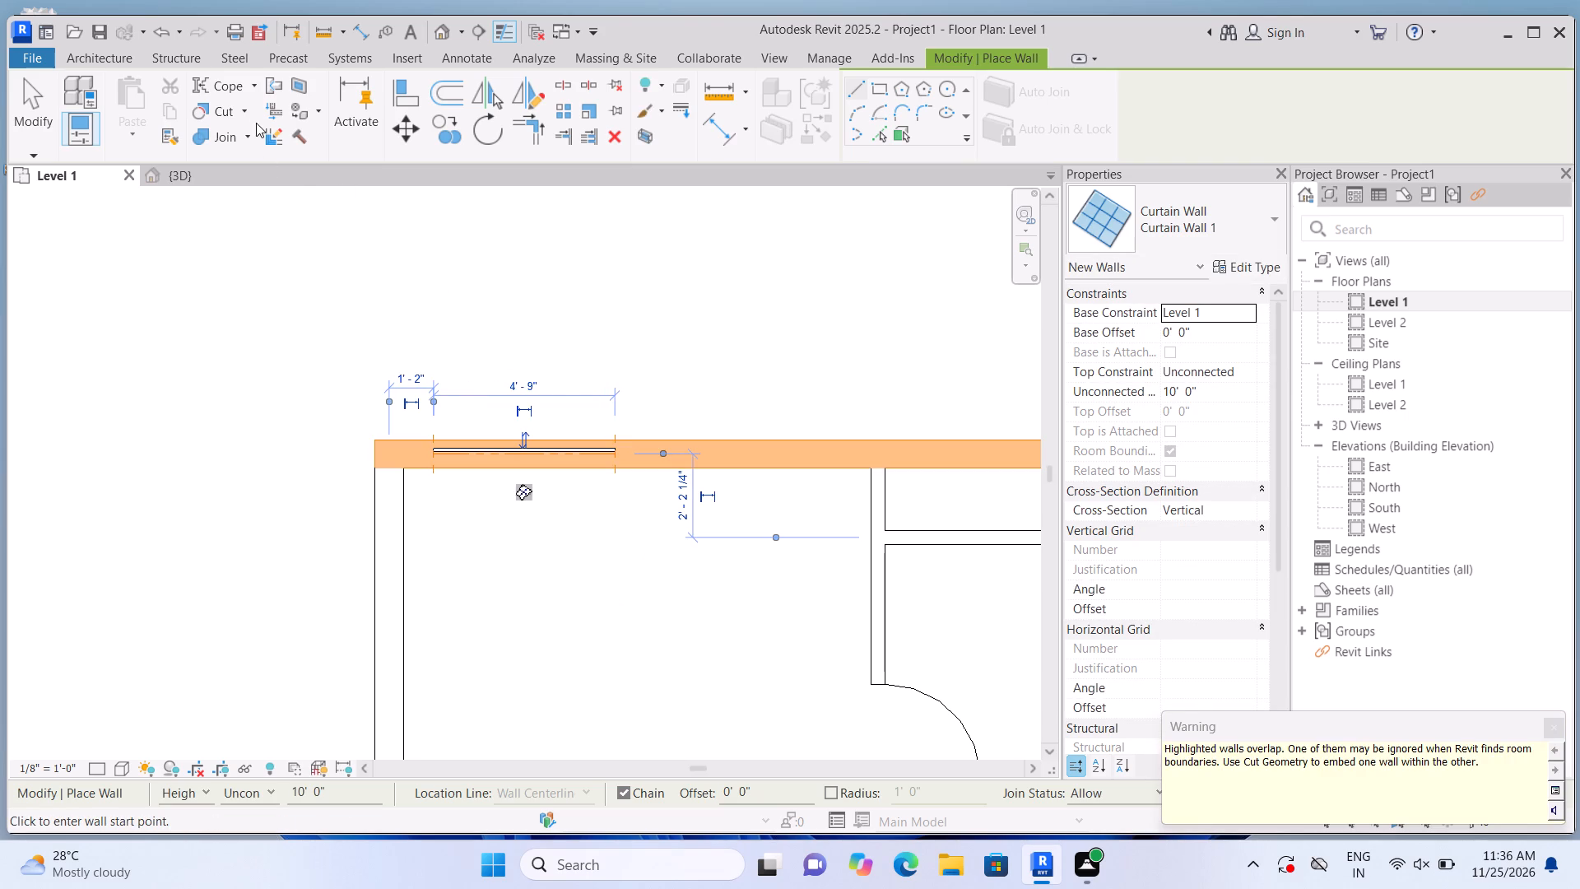
Cut the 9" back wall with the back-left room's curtain wall using Cut Geometry.
click(242, 107)
click(250, 135)
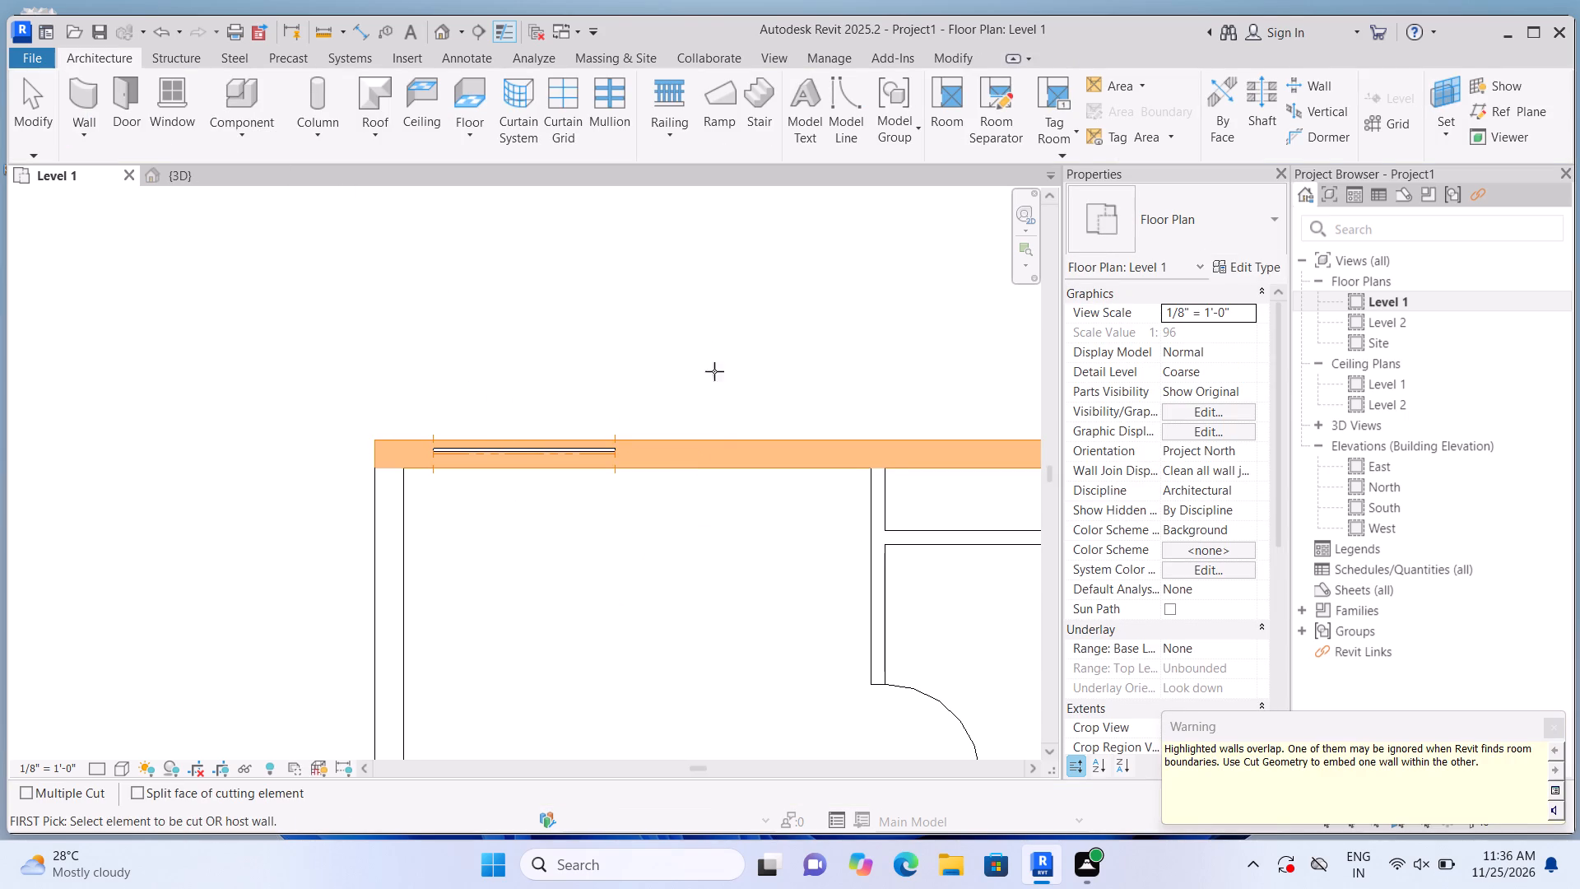
click(720, 459)
click(555, 450)
Draw a 4'-0" Curtain Wall 1 segment in the left exterior wall of the back-left room, about 1'-0" from the back wall.
scroll(619, 332, down, 1)
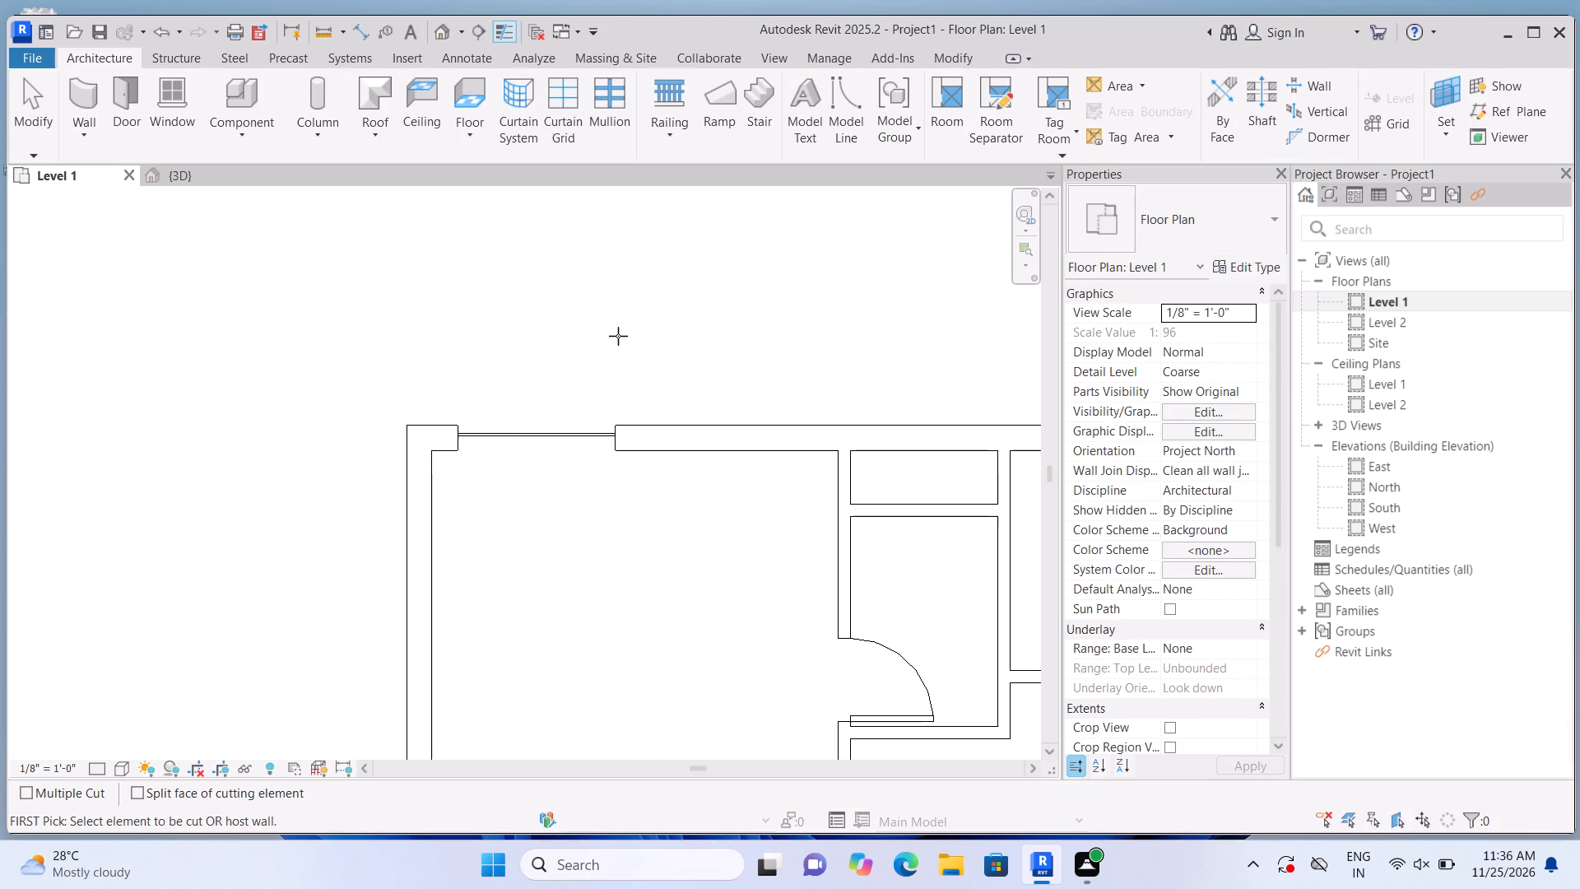
middle_drag(555, 535, 509, 350)
click(92, 98)
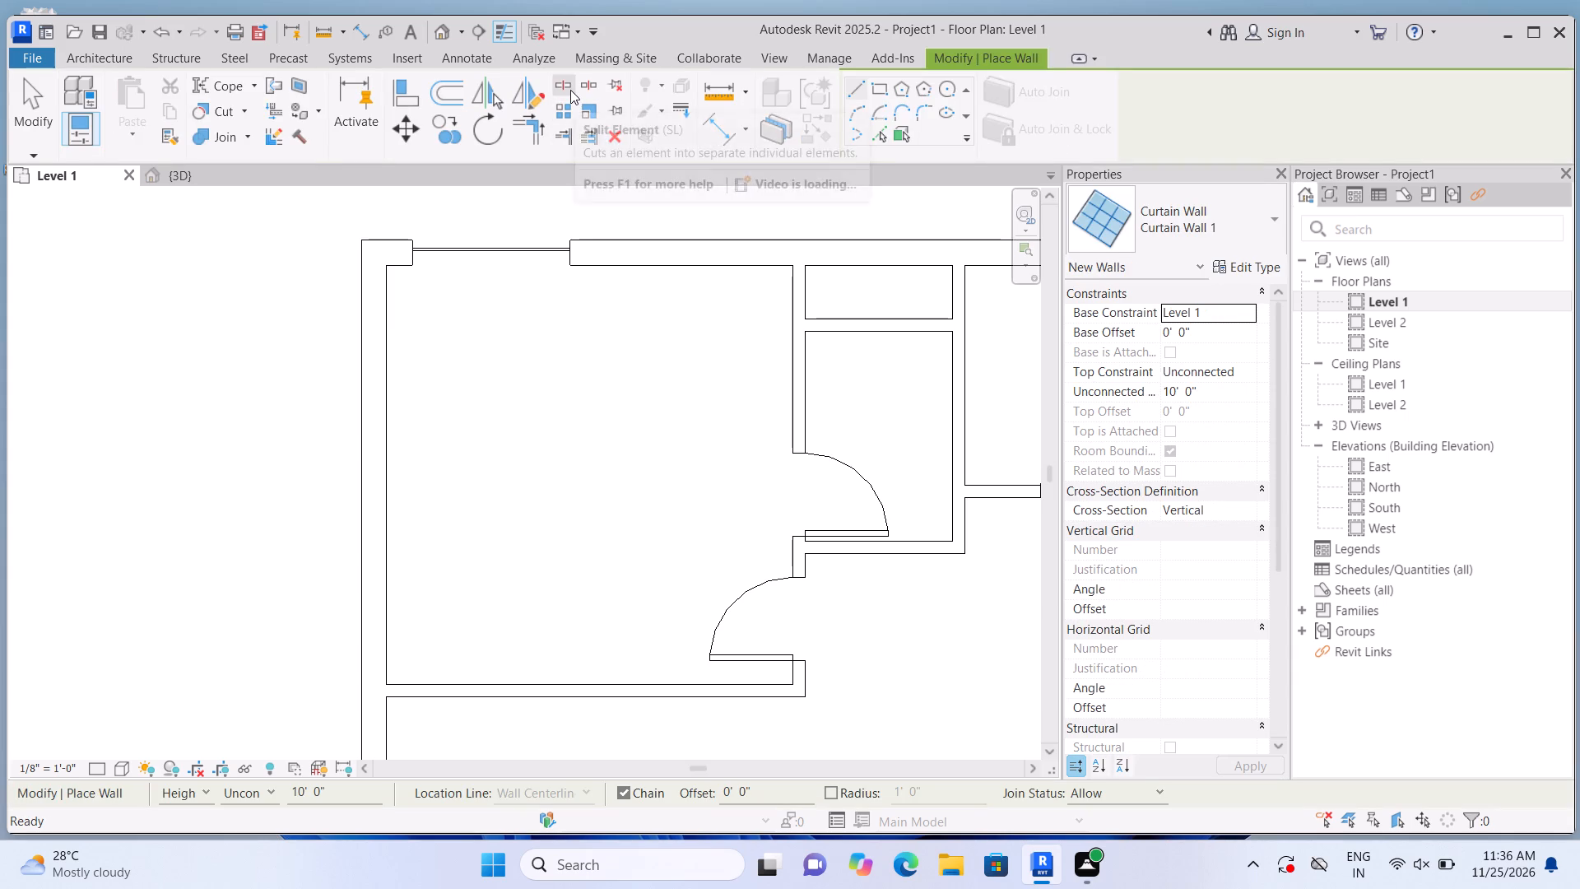
click(105, 59)
click(62, 92)
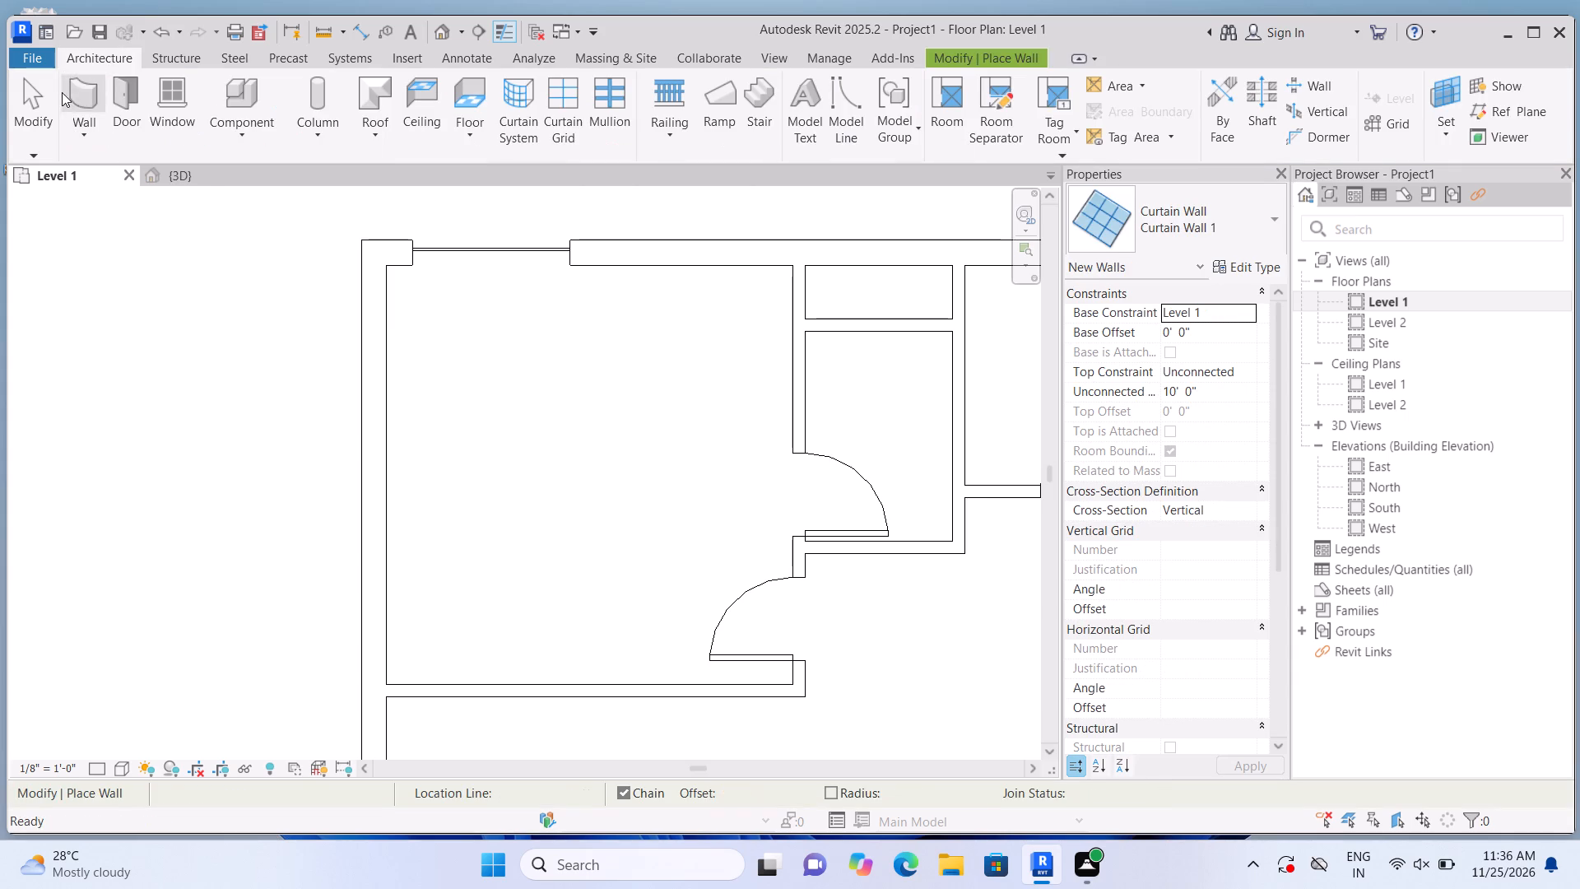
click(375, 289)
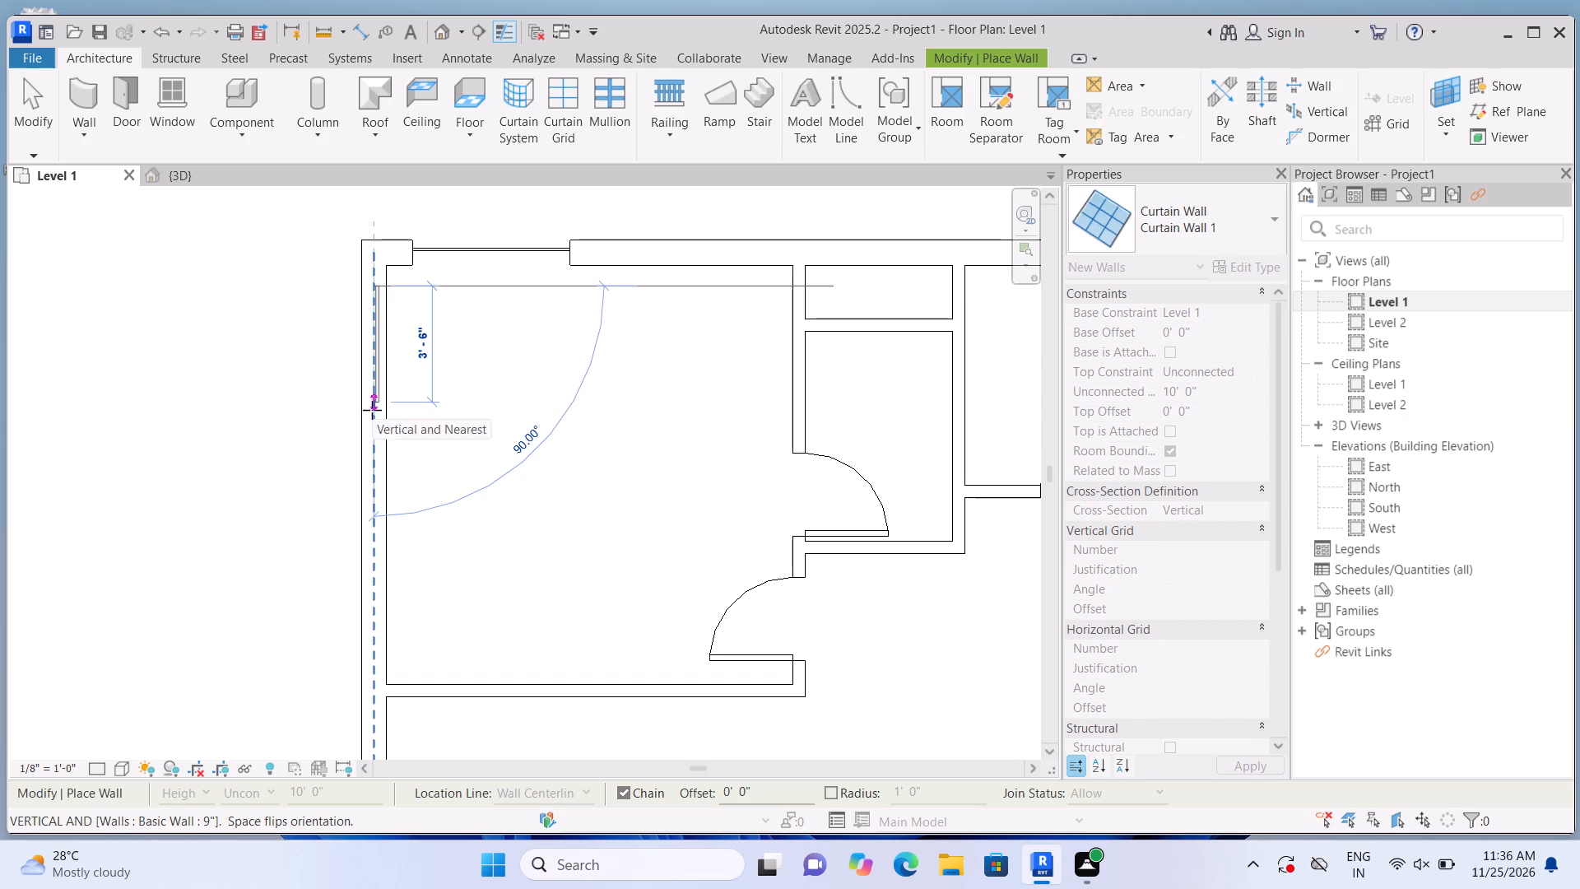
click(372, 412)
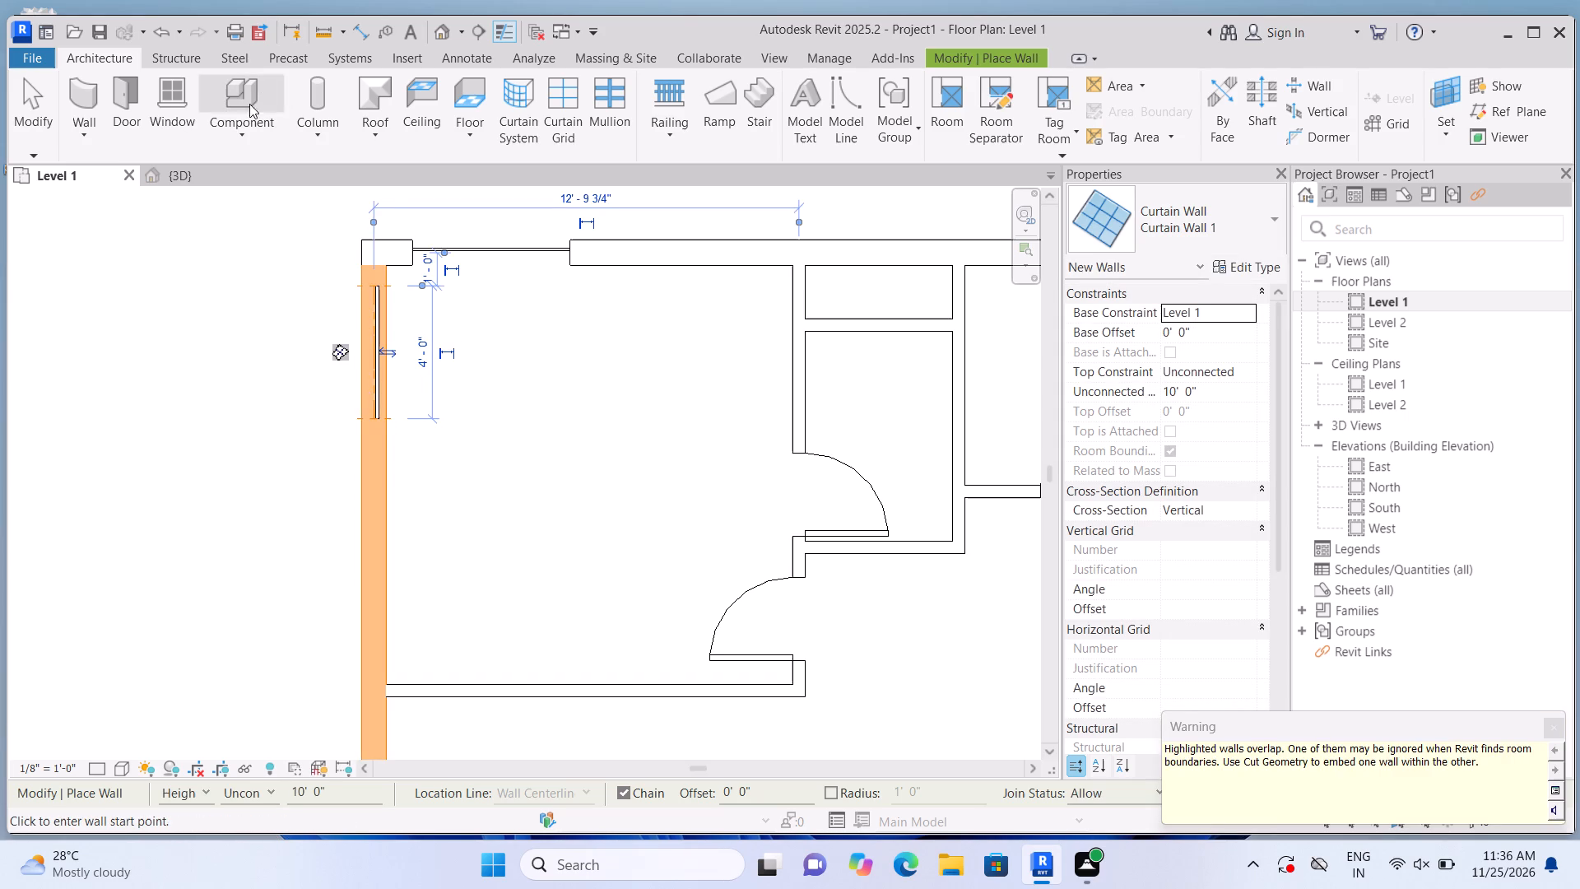
Cut the 9" left exterior wall with the back-left room's 4'-0" curtain wall using Cut Geometry.
click(848, 97)
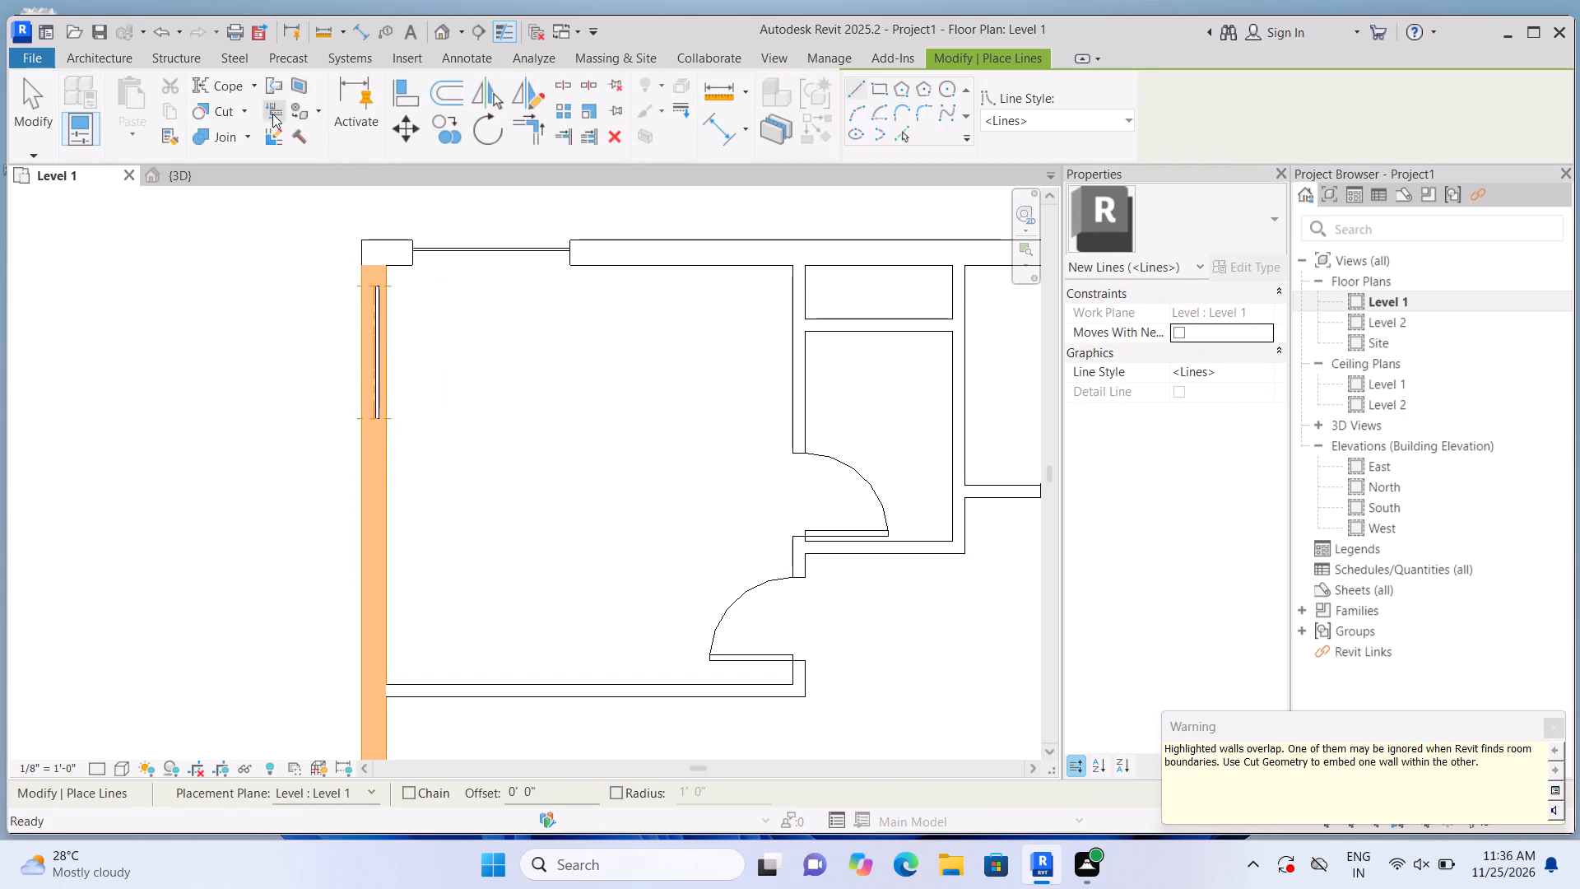
click(249, 105)
click(248, 131)
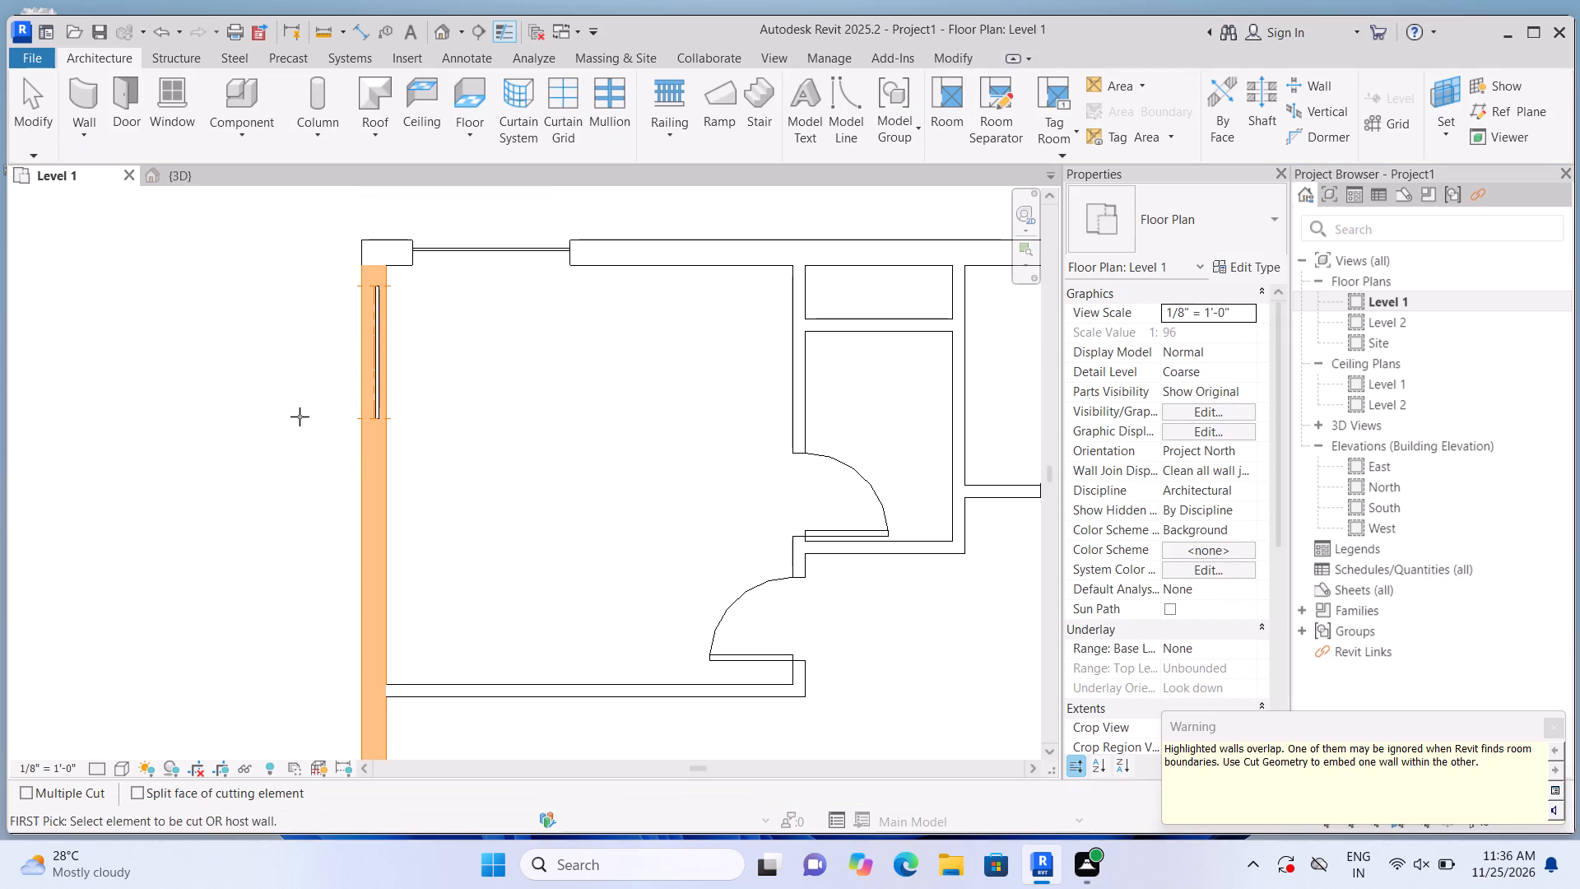
click(390, 481)
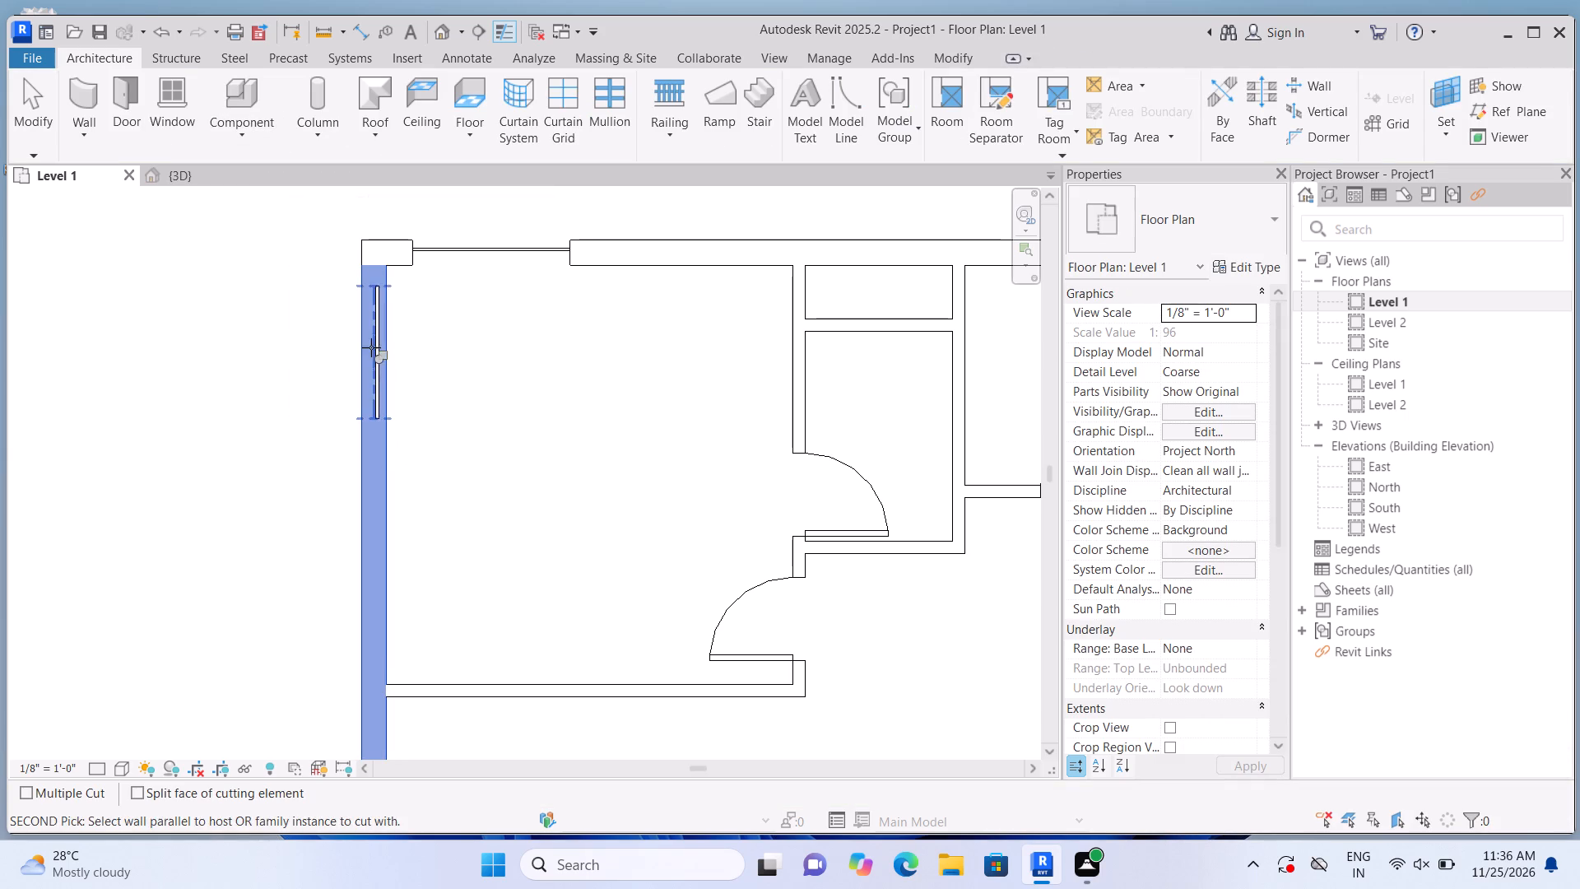
click(371, 347)
Draw a 4'-0" Curtain Wall 1 segment in the left exterior wall of the small front-left room, about 2'-0" from the front wall.
scroll(426, 354, down, 2)
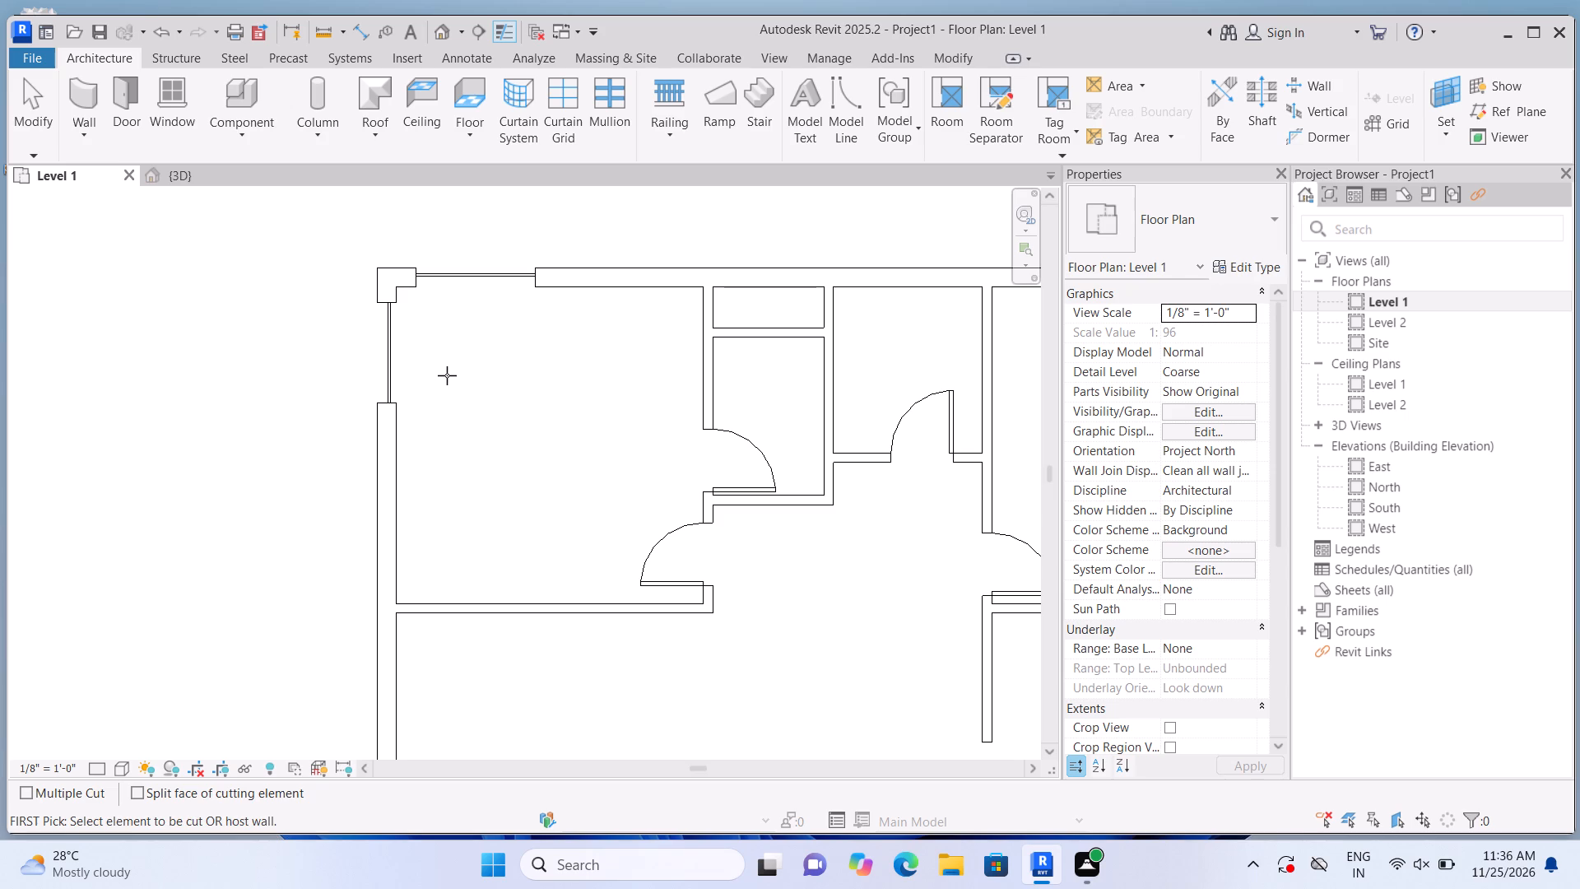
scroll(447, 375, down, 10)
scroll(450, 549, up, 1)
scroll(443, 618, up, 2)
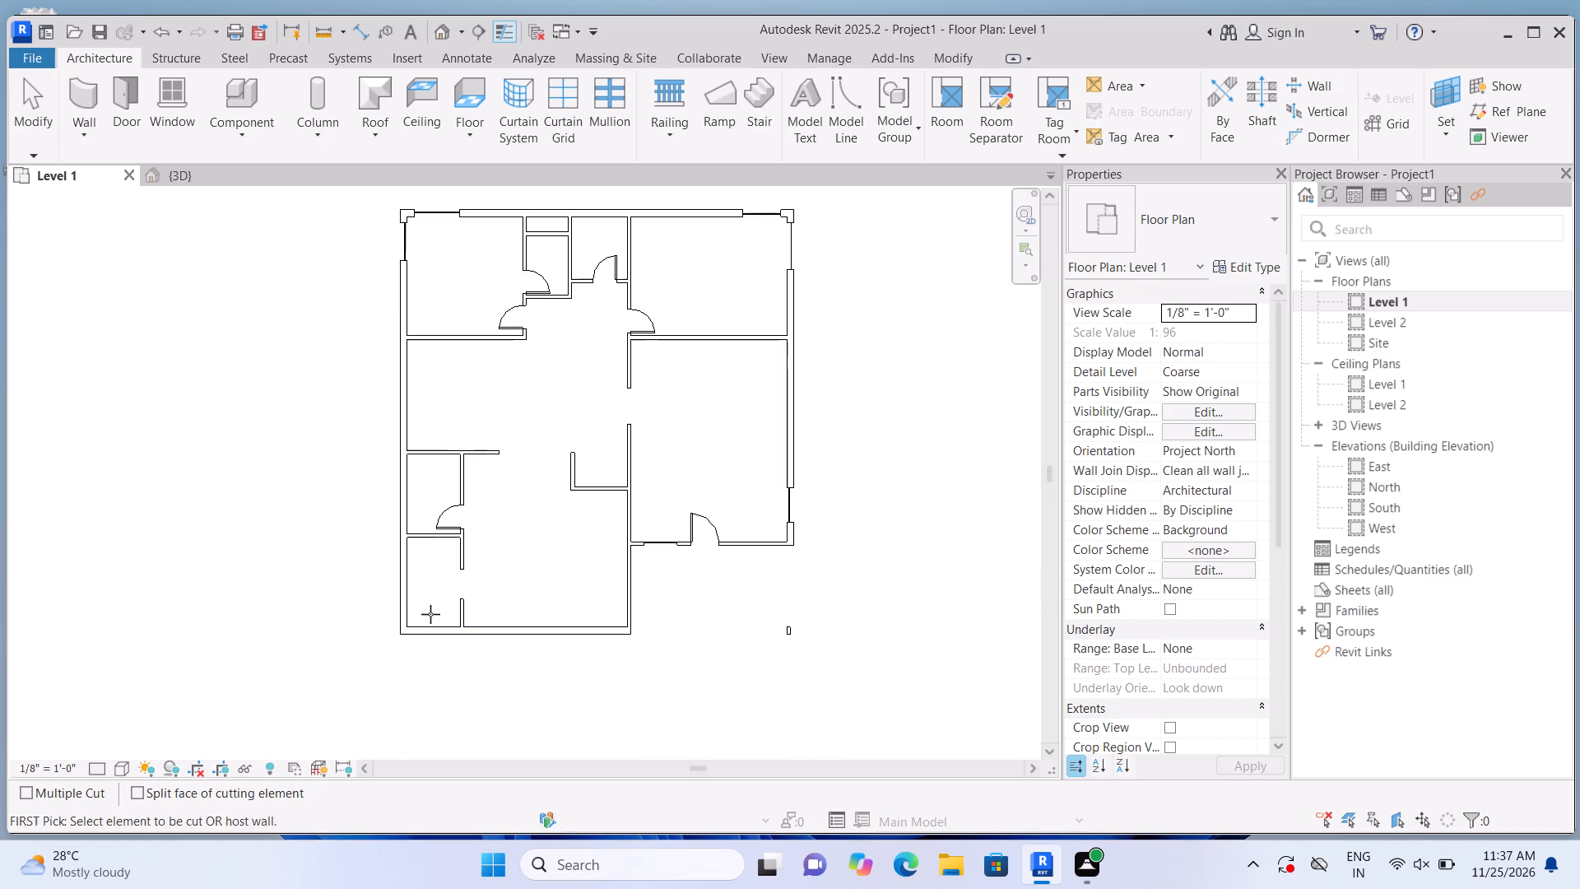
scroll(430, 614, up, 6)
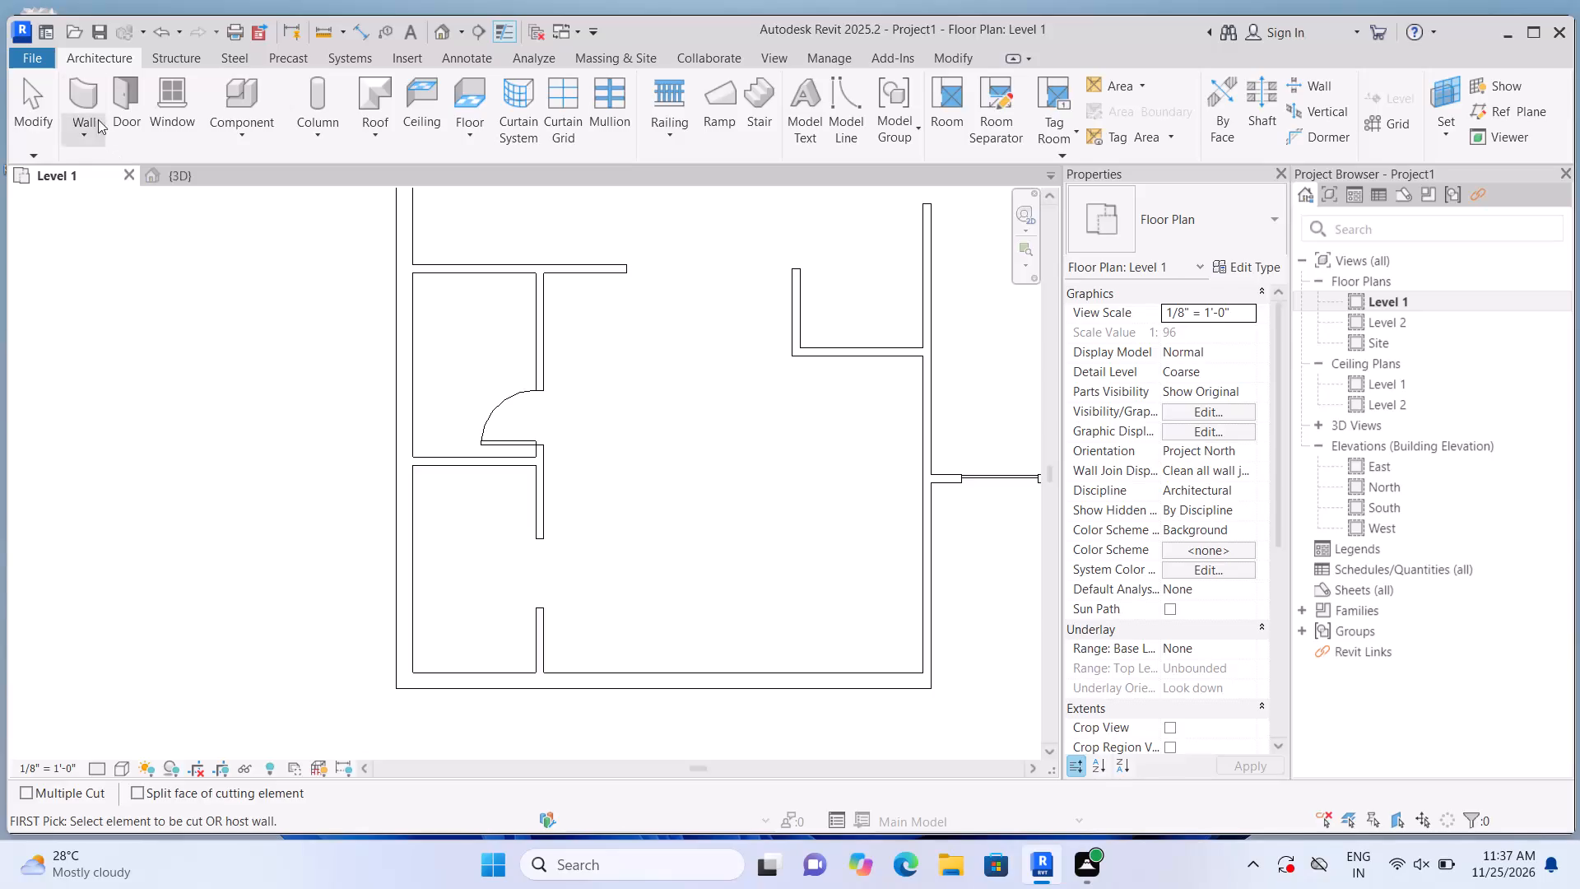
click(87, 91)
click(407, 637)
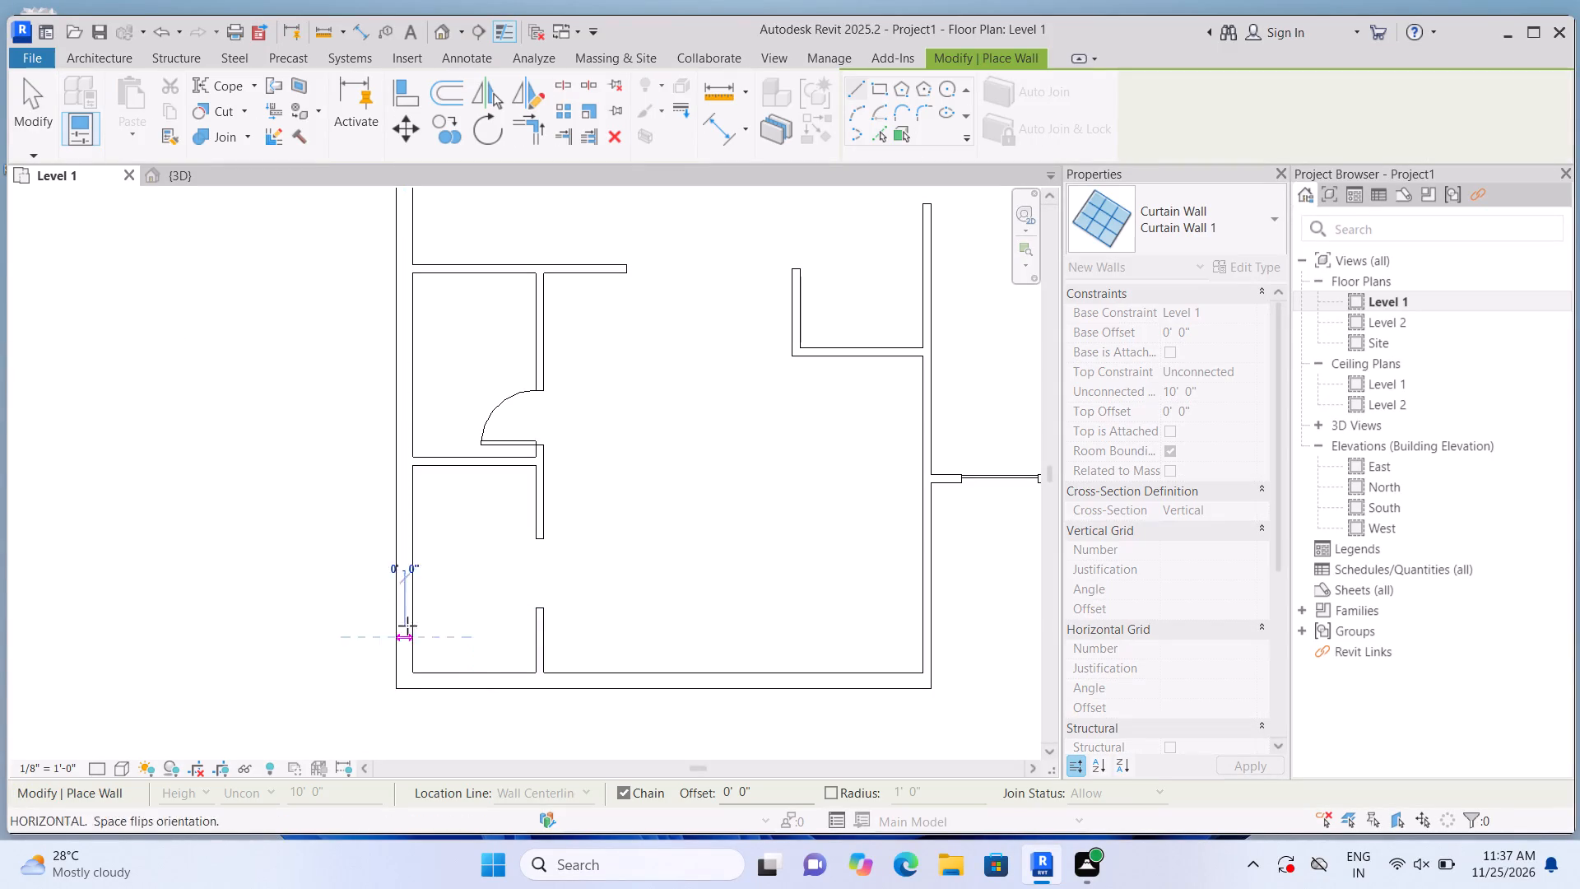
click(408, 550)
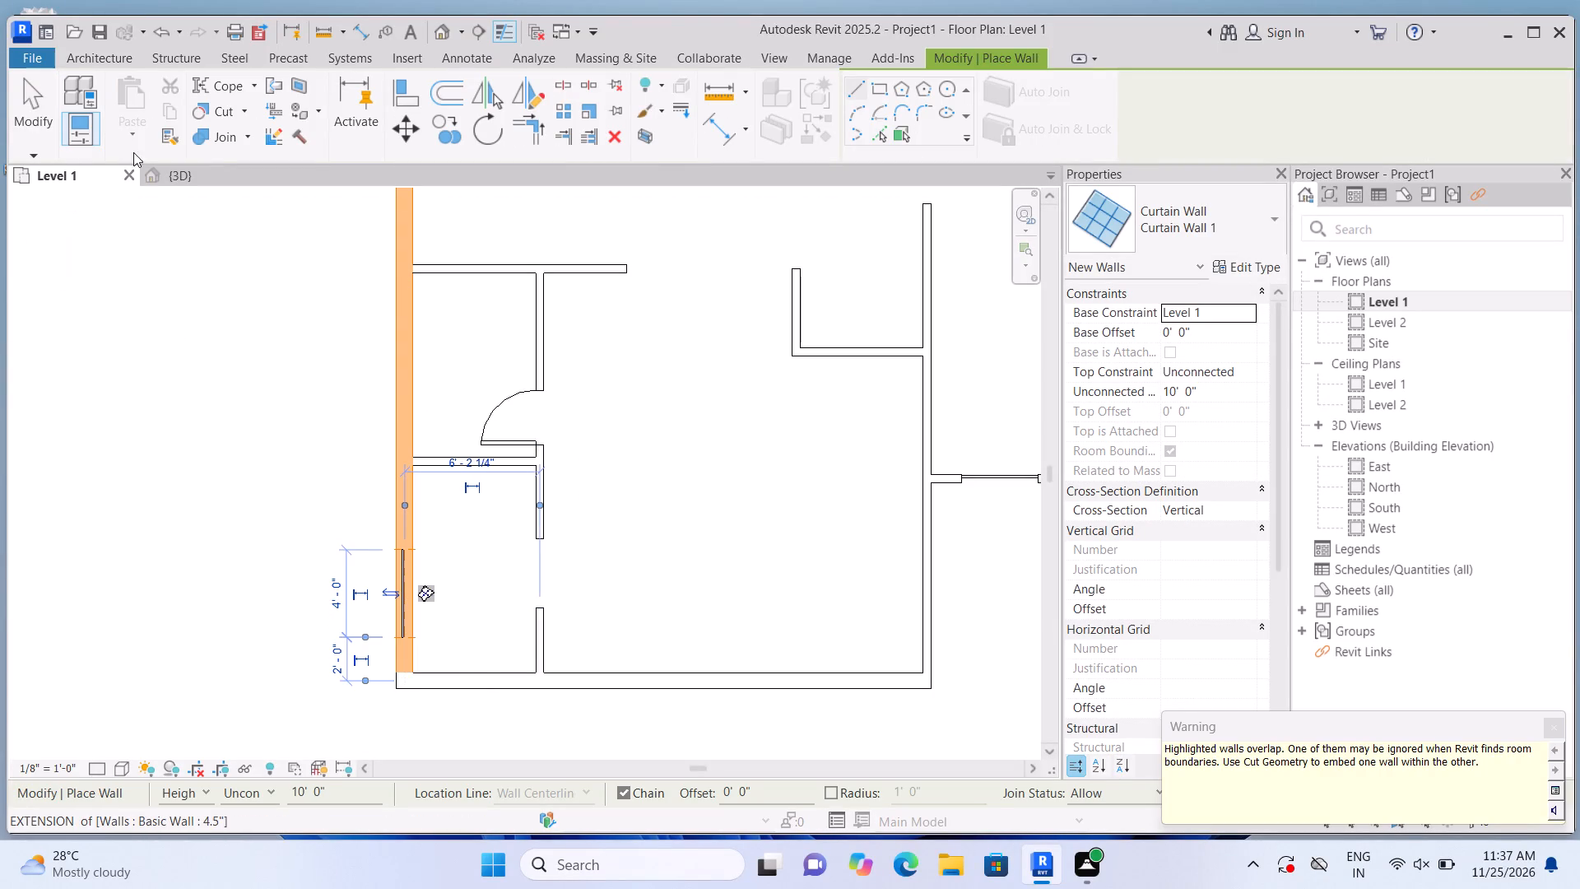
Cut the left exterior wall with the small front-left room's curtain wall using Cut Geometry.
click(239, 118)
click(242, 145)
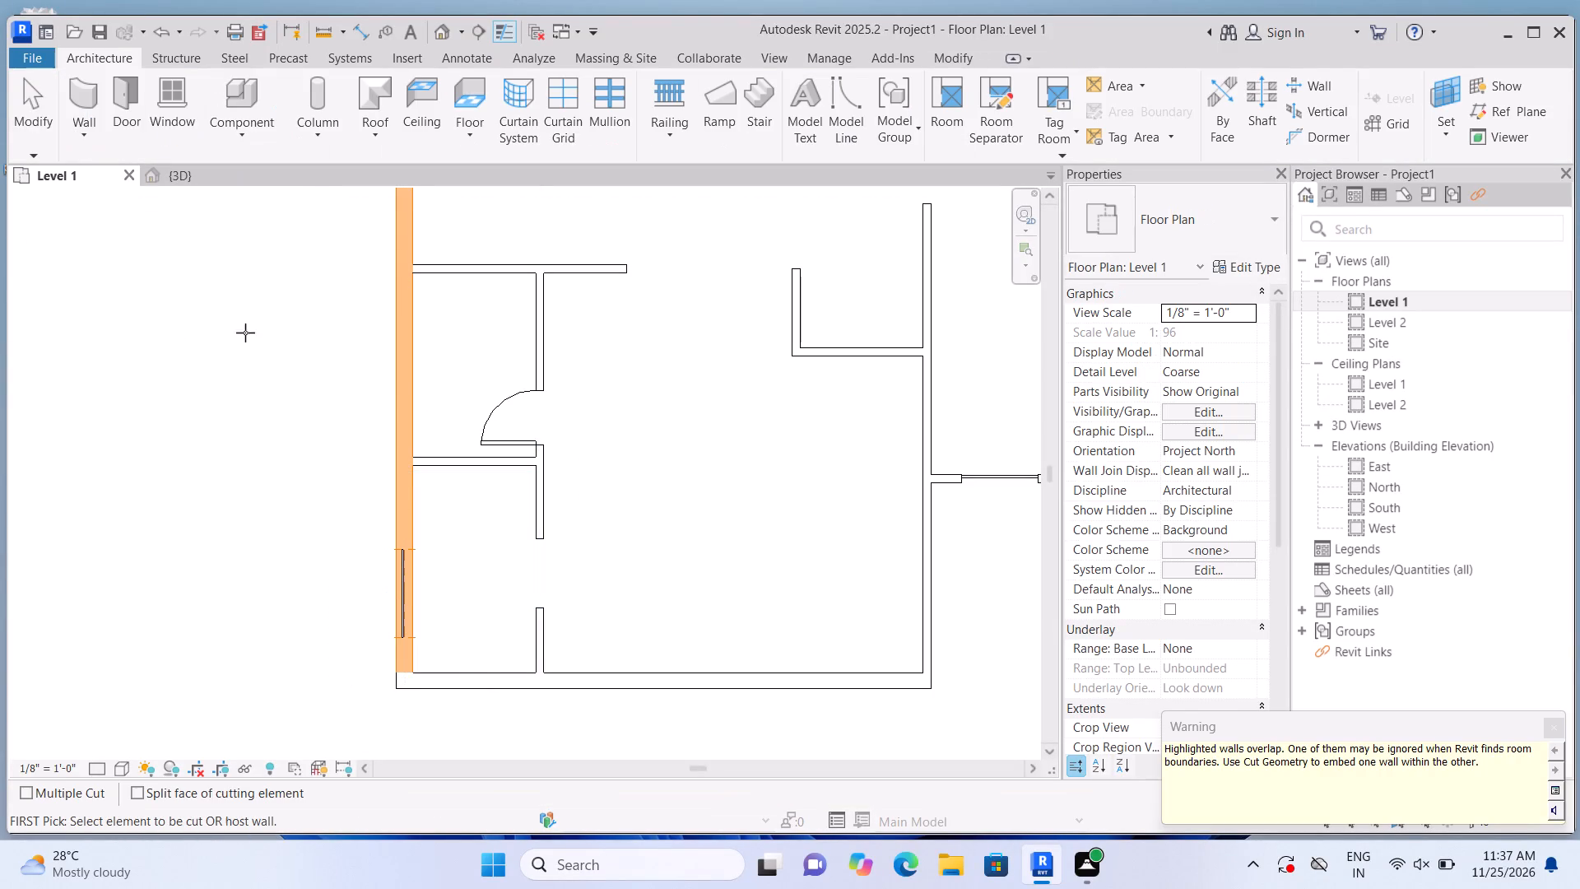
click(411, 496)
click(404, 589)
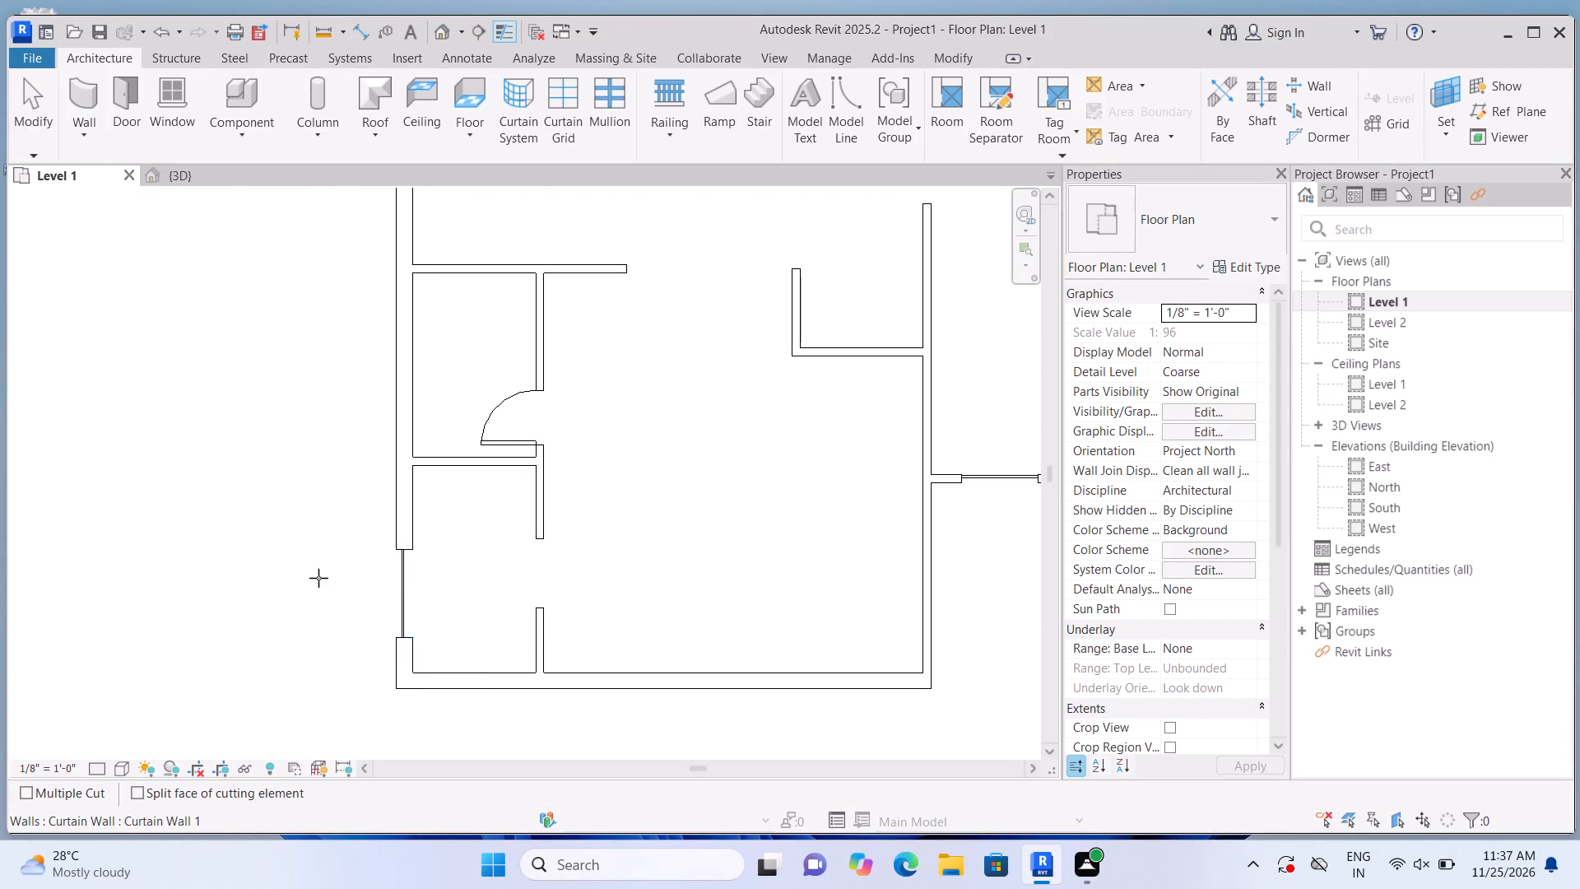
scroll(317, 578, down, 8)
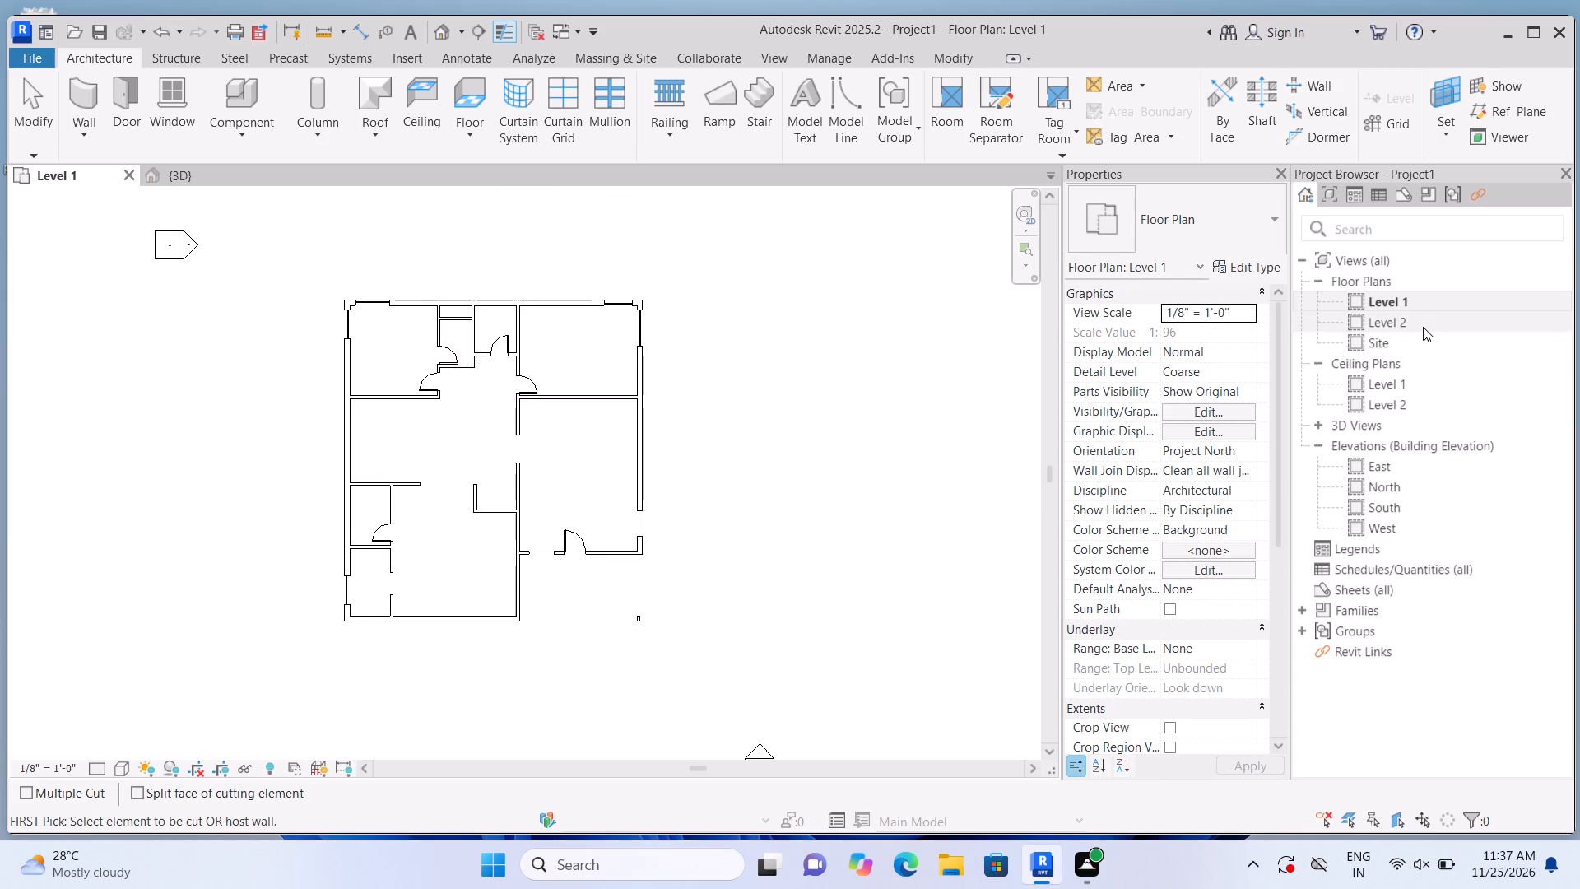
Examine the Level 1 exterior walls and their curtain-wall windows in the 3D view.
double_click(1423, 327)
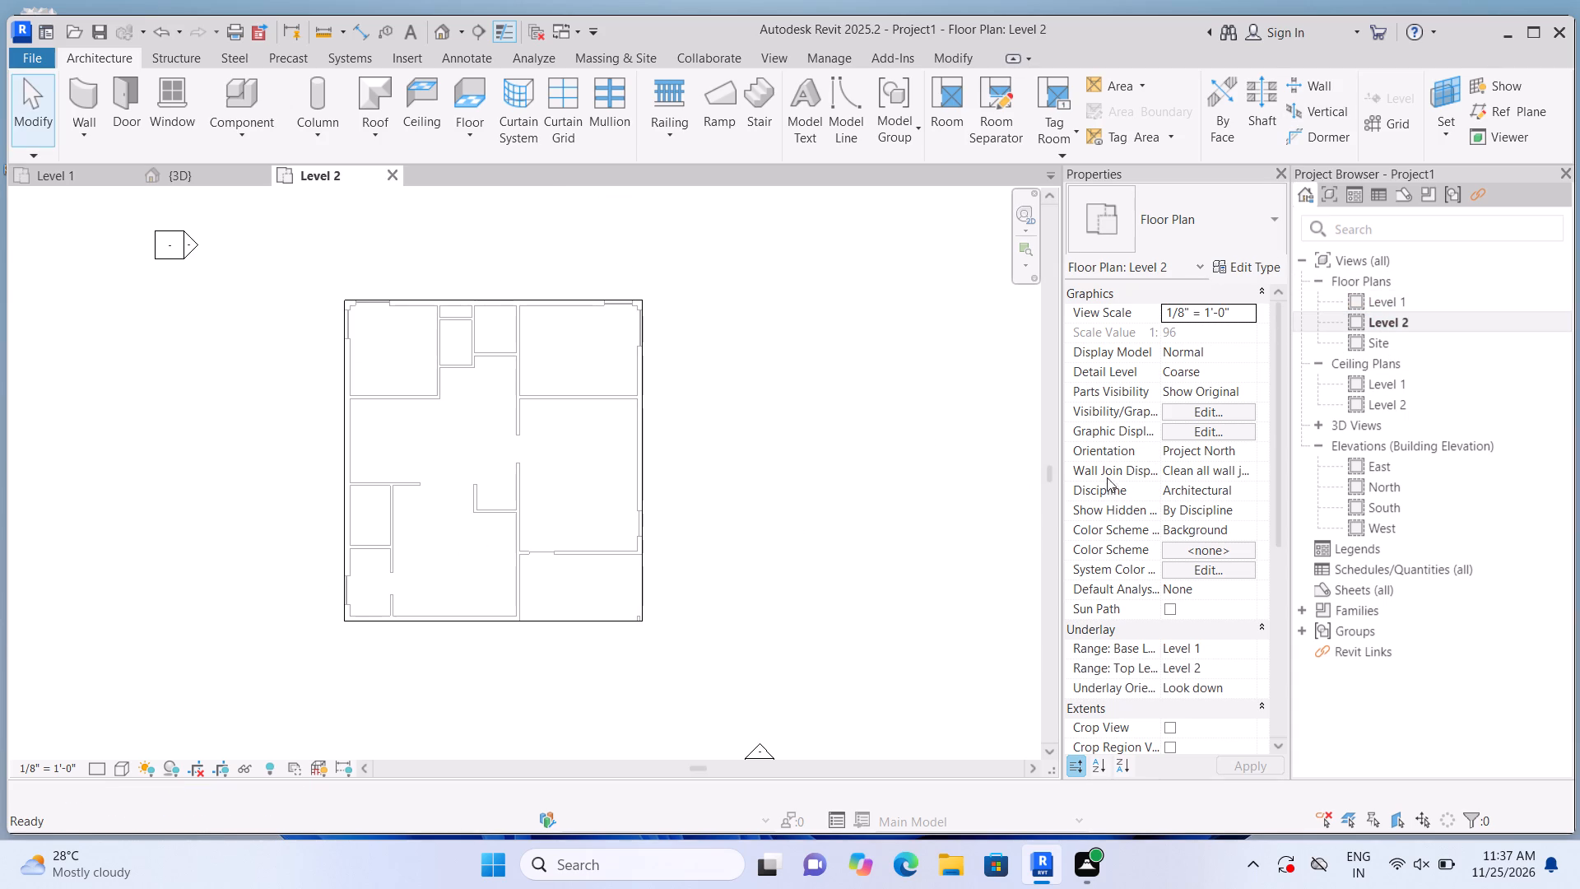
double_click(1407, 305)
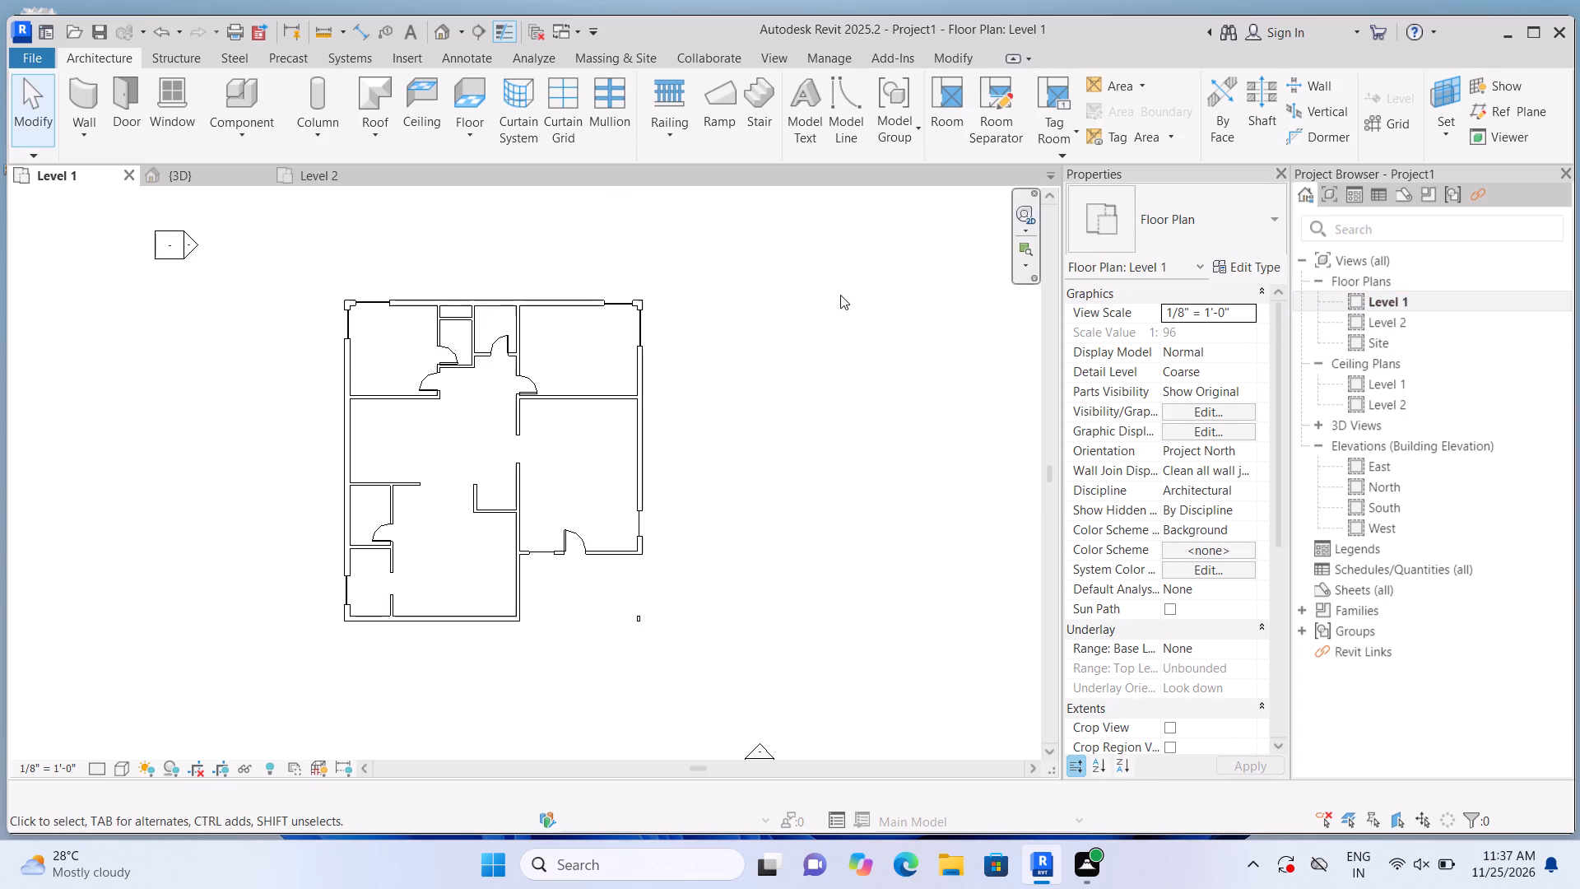
click(442, 29)
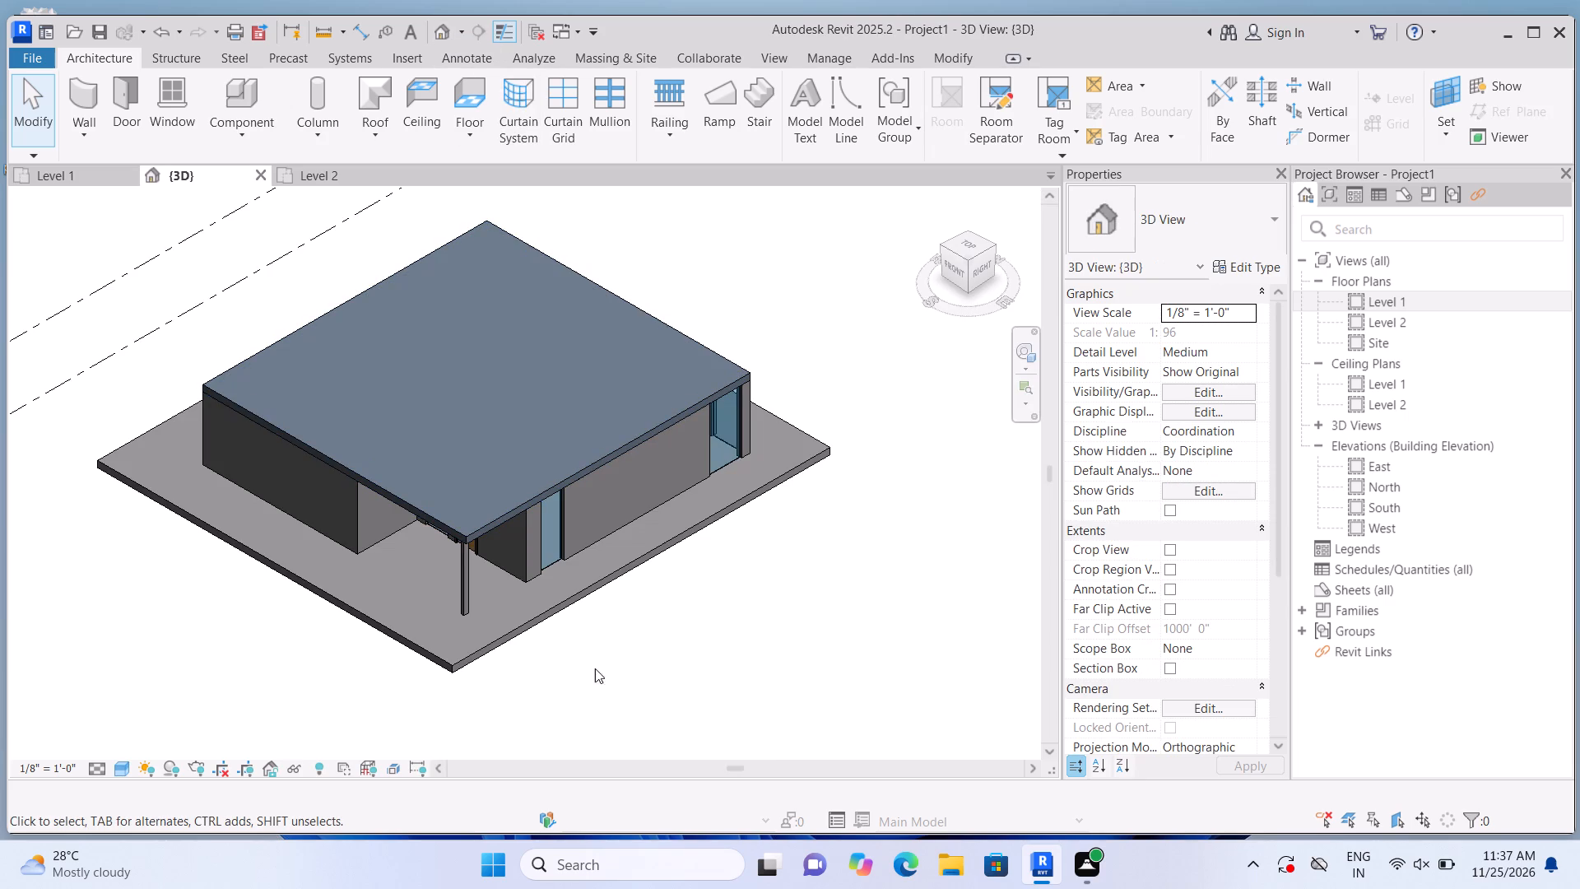
middle_drag(606, 663, 584, 500)
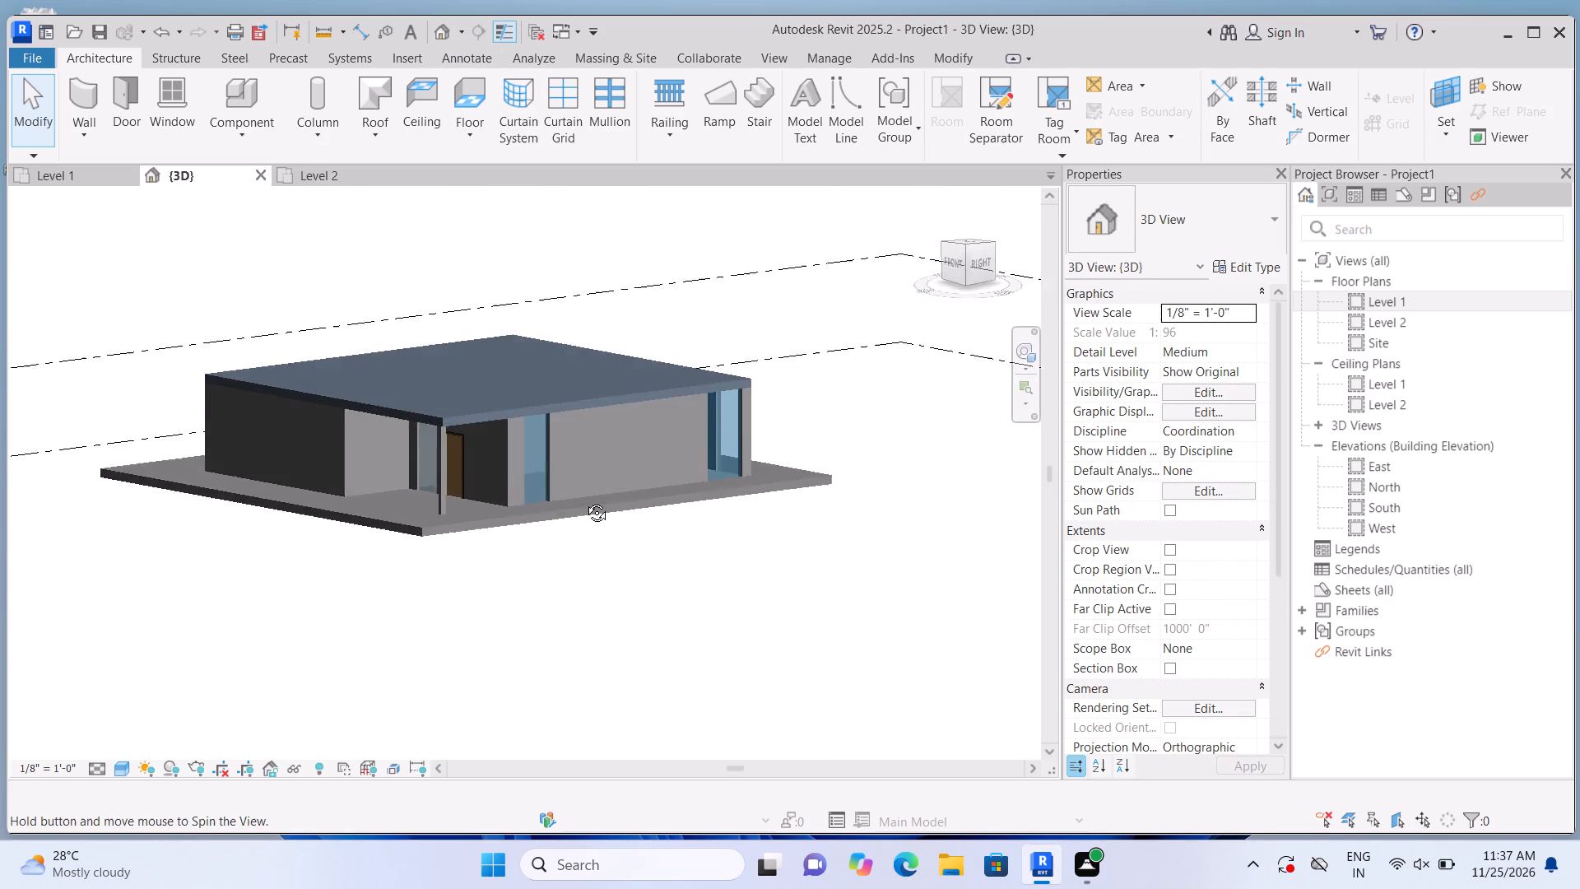
middle_drag(584, 500, 615, 494)
scroll(784, 414, up, 2)
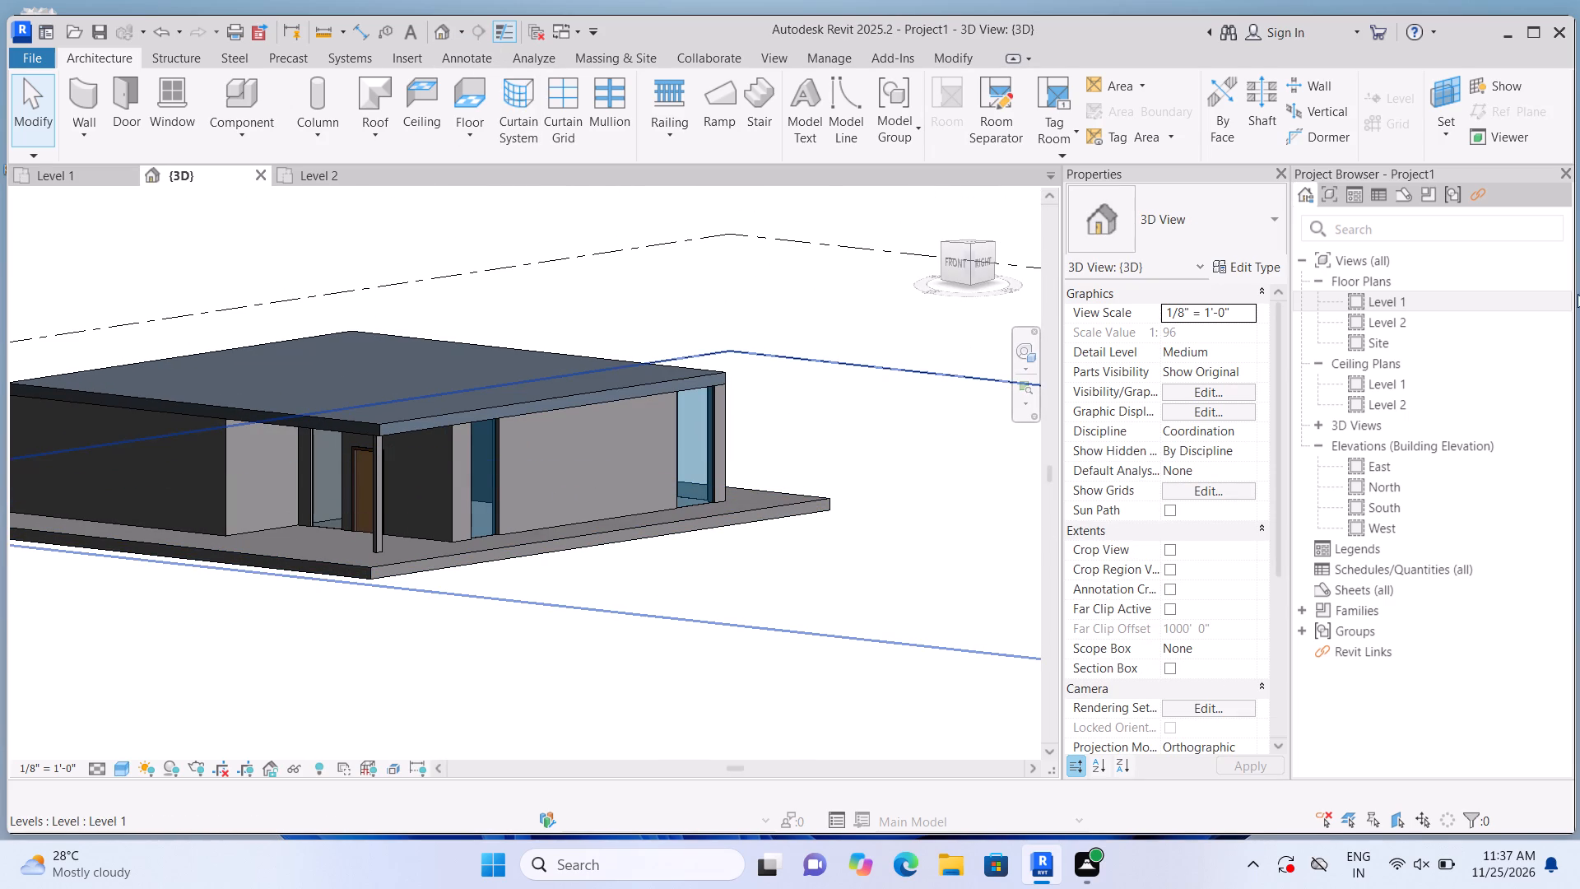
On the Level 2 plan, draw a 9" Basic Wall, 10'-0" high, along the back edge from the back-left to the back-right corner.
double_click(1435, 322)
scroll(327, 118, up, 2)
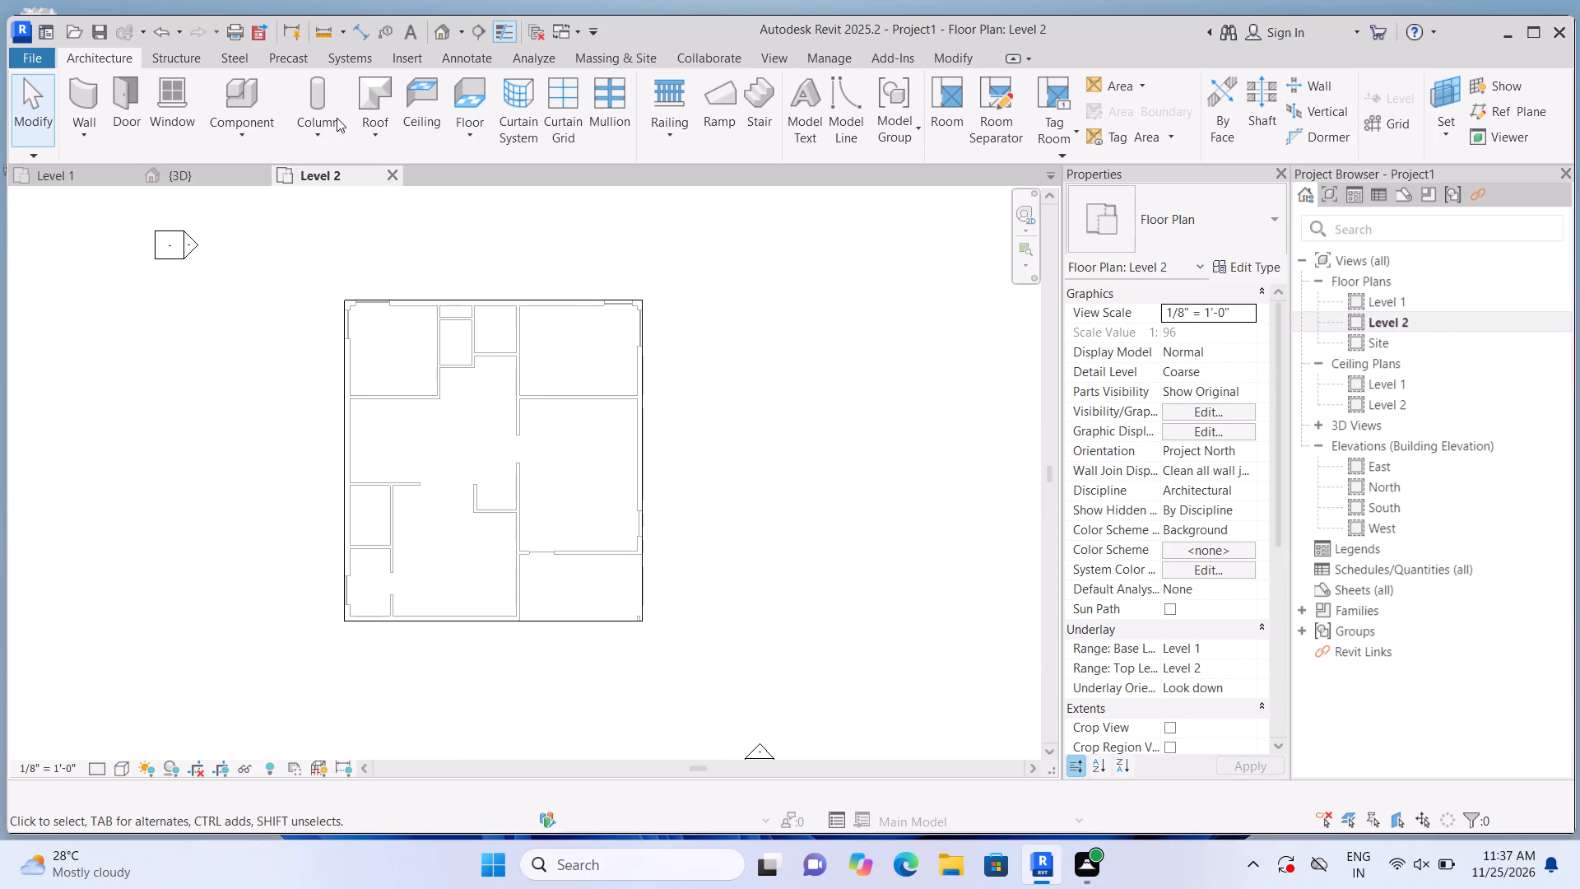
scroll(337, 118, up, 5)
scroll(550, 236, up, 1)
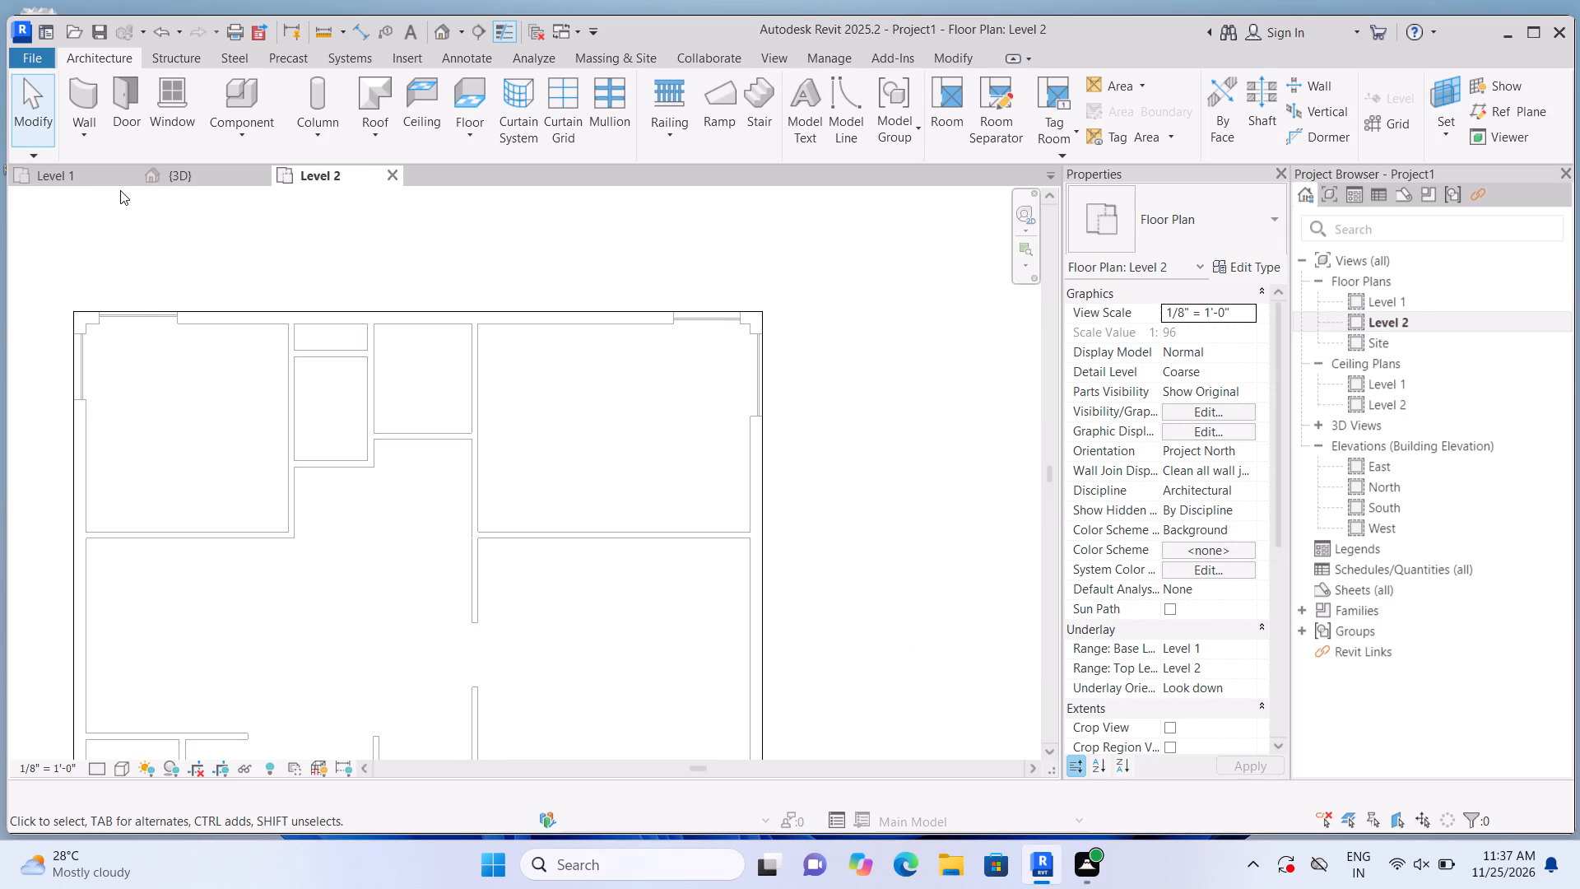
scroll(119, 191, up, 2)
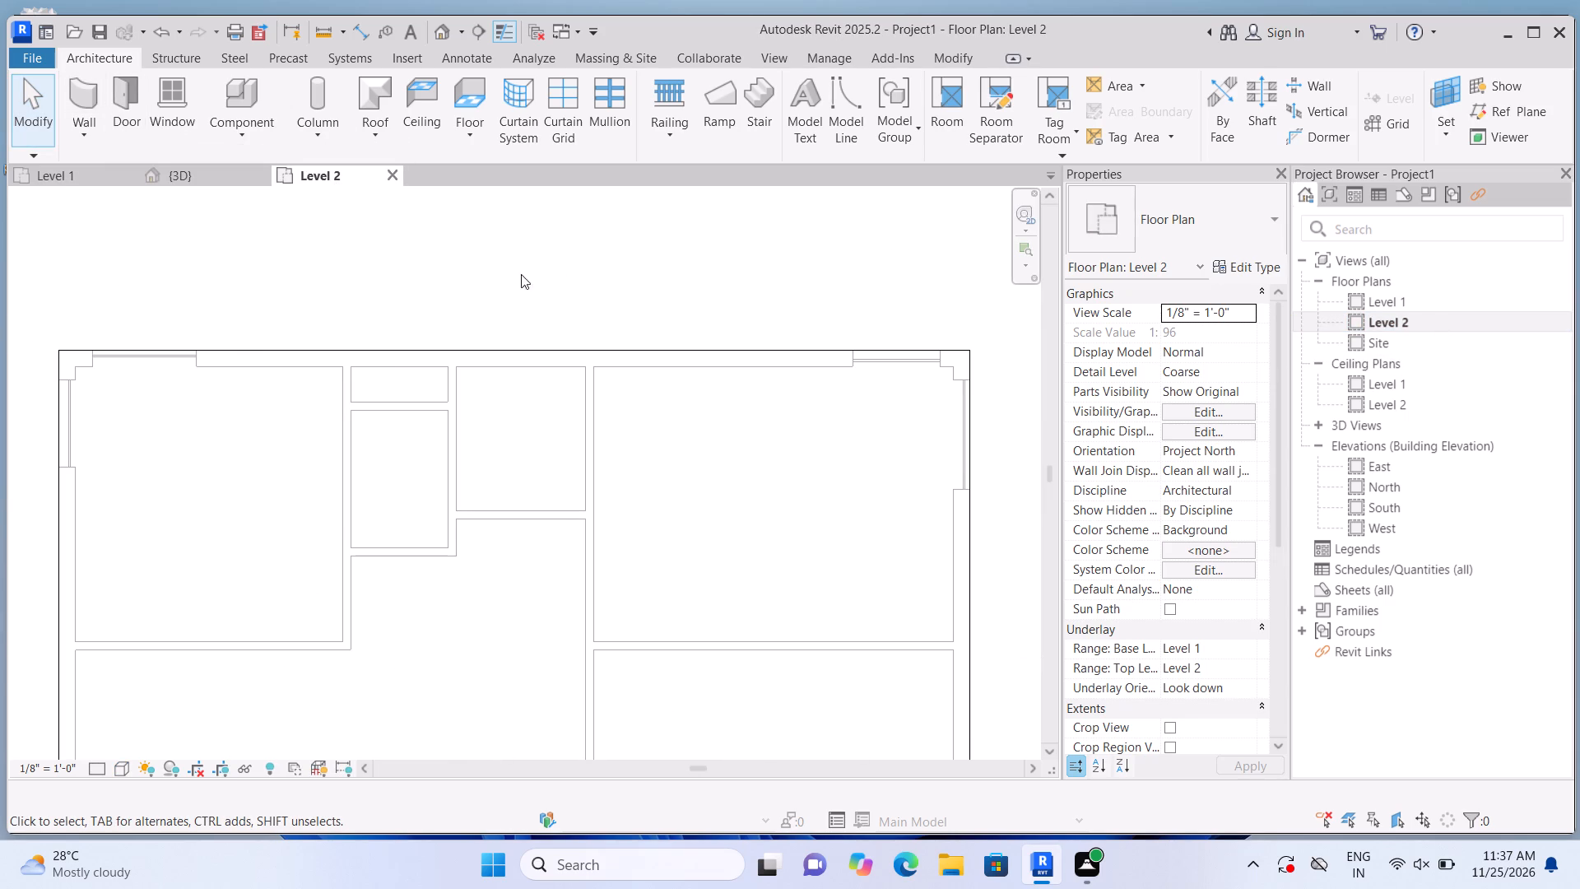
click(90, 95)
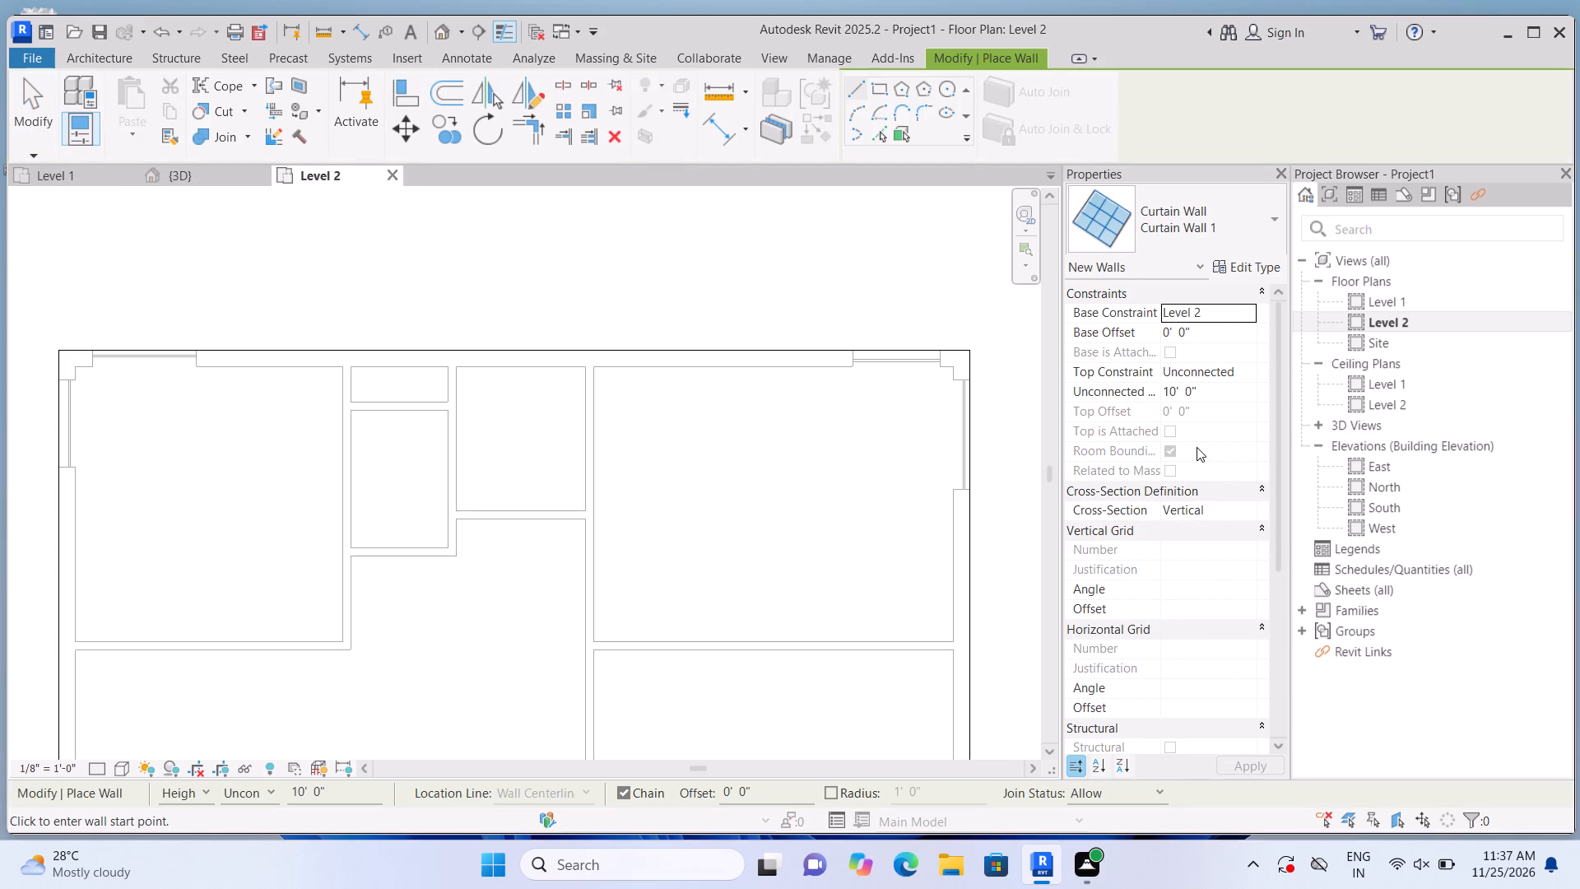
click(1262, 226)
scroll(1211, 582, up, 10)
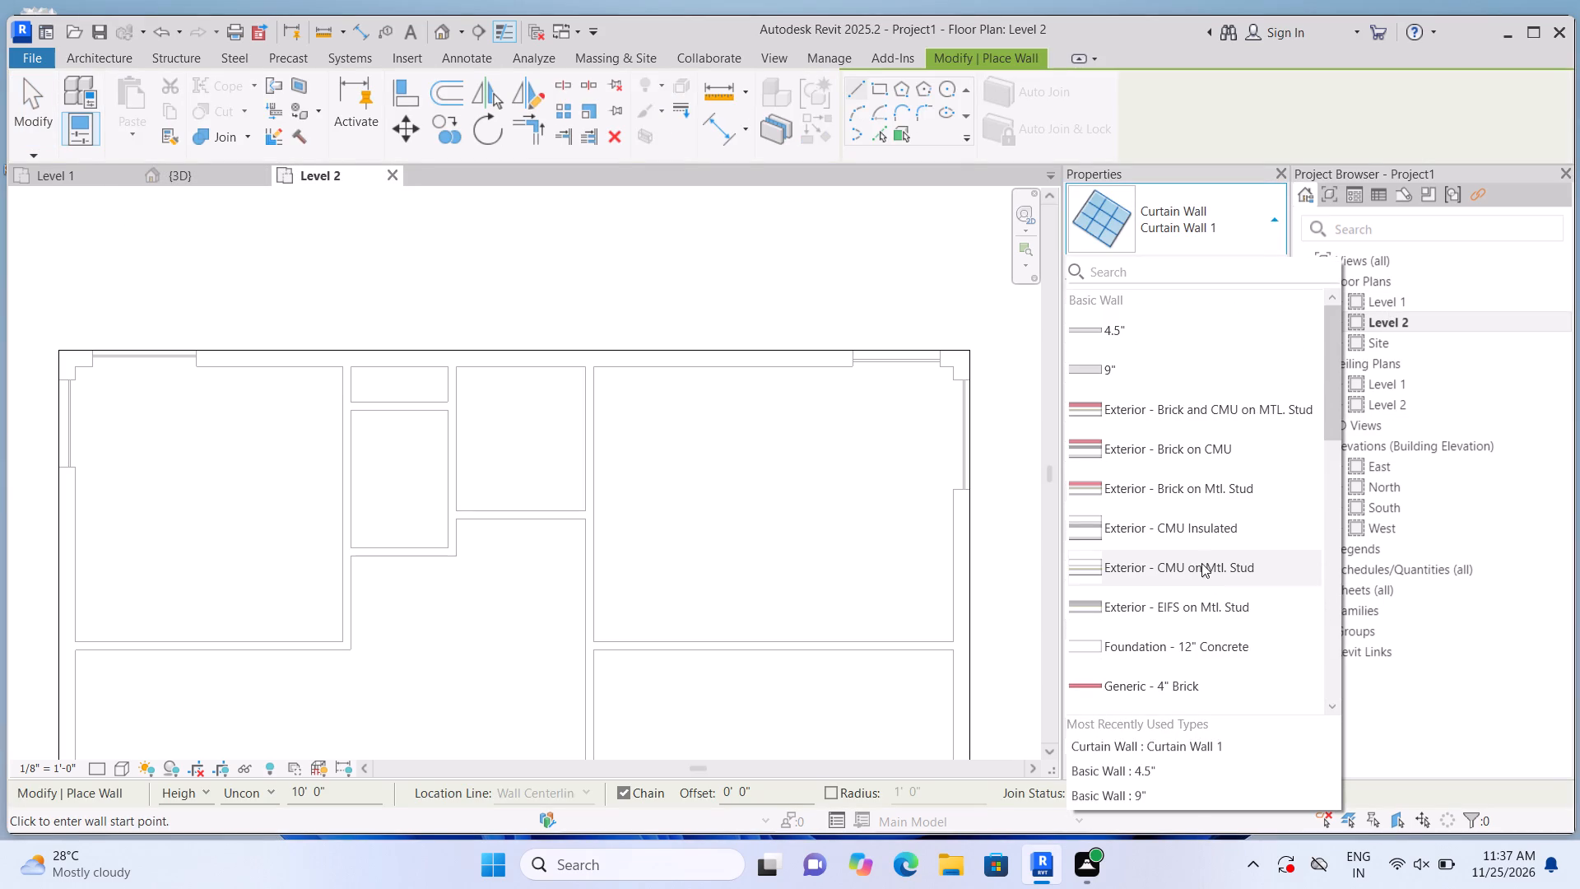
scroll(1201, 563, up, 3)
click(1220, 372)
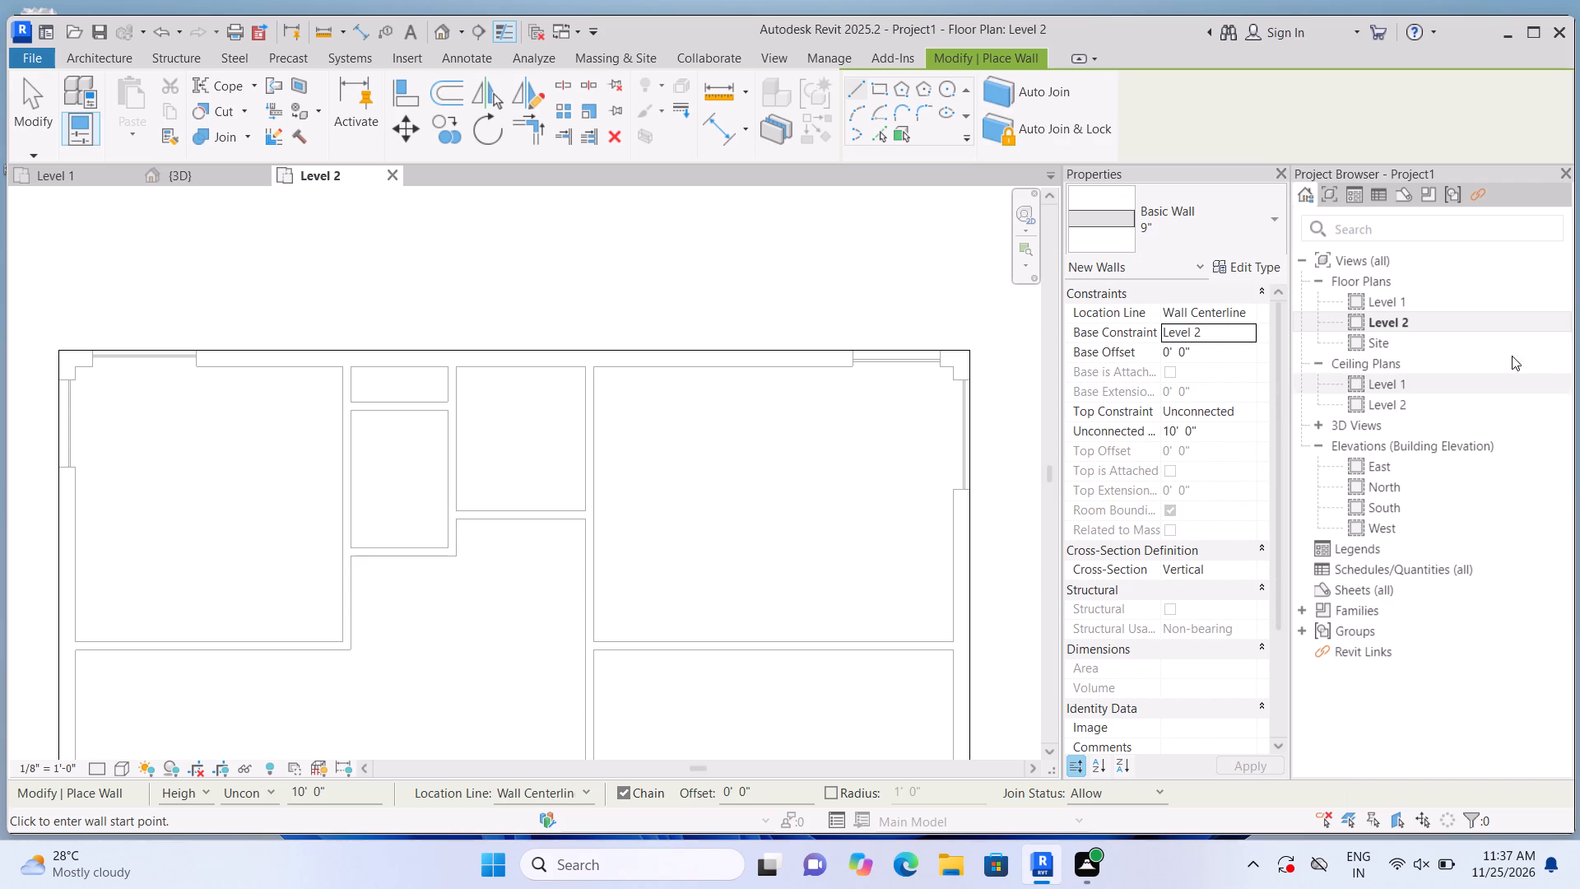
scroll(126, 352, up, 3)
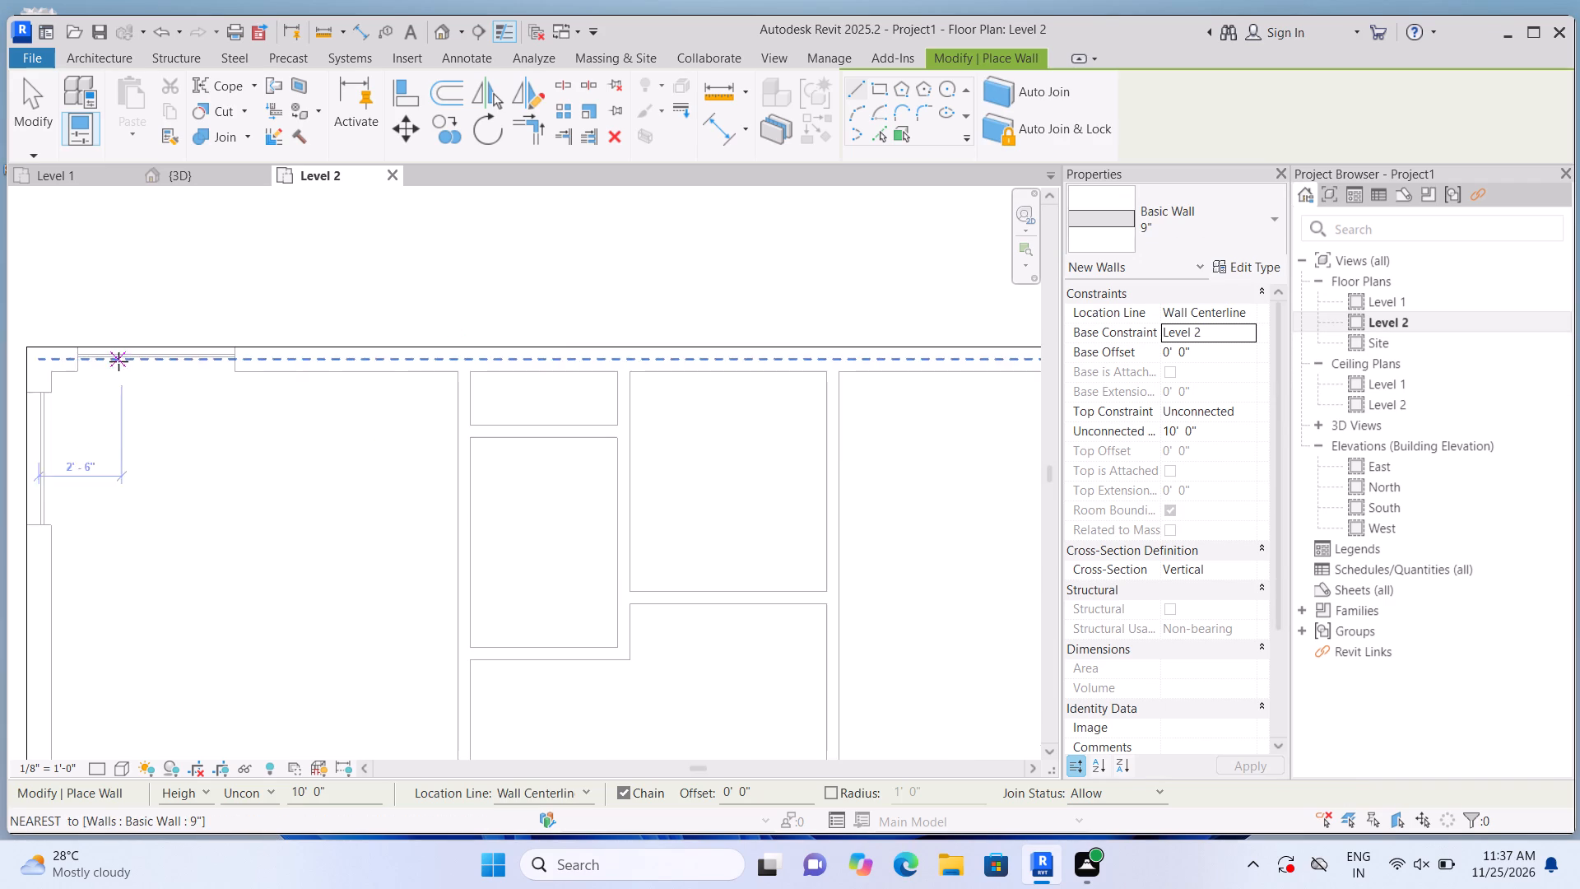
scroll(851, 335, down, 3)
scroll(144, 456, up, 2)
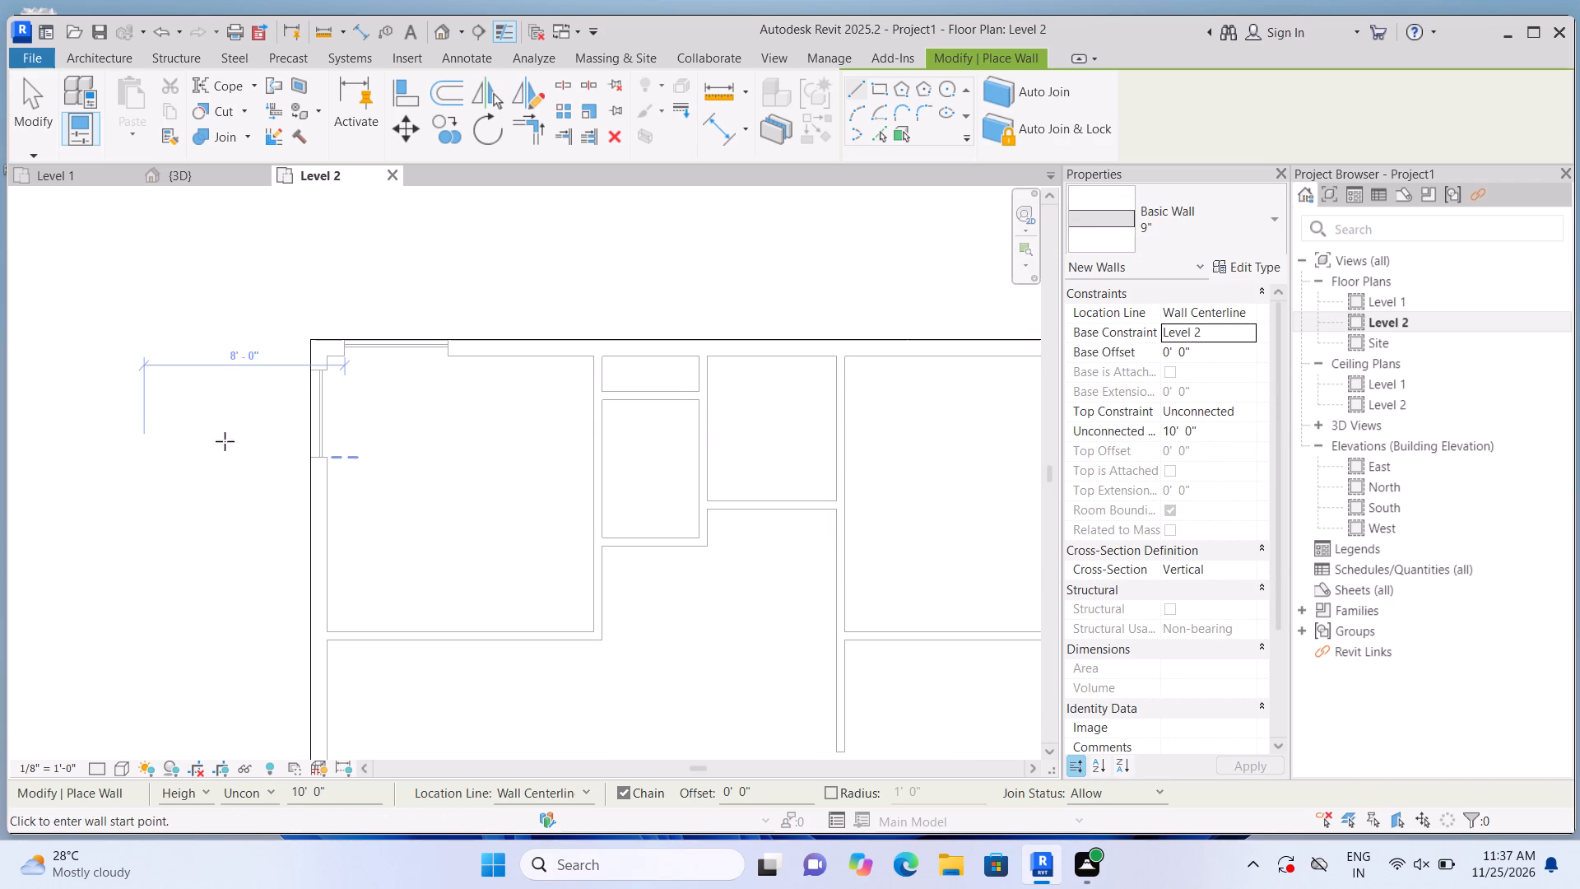
scroll(393, 360, up, 7)
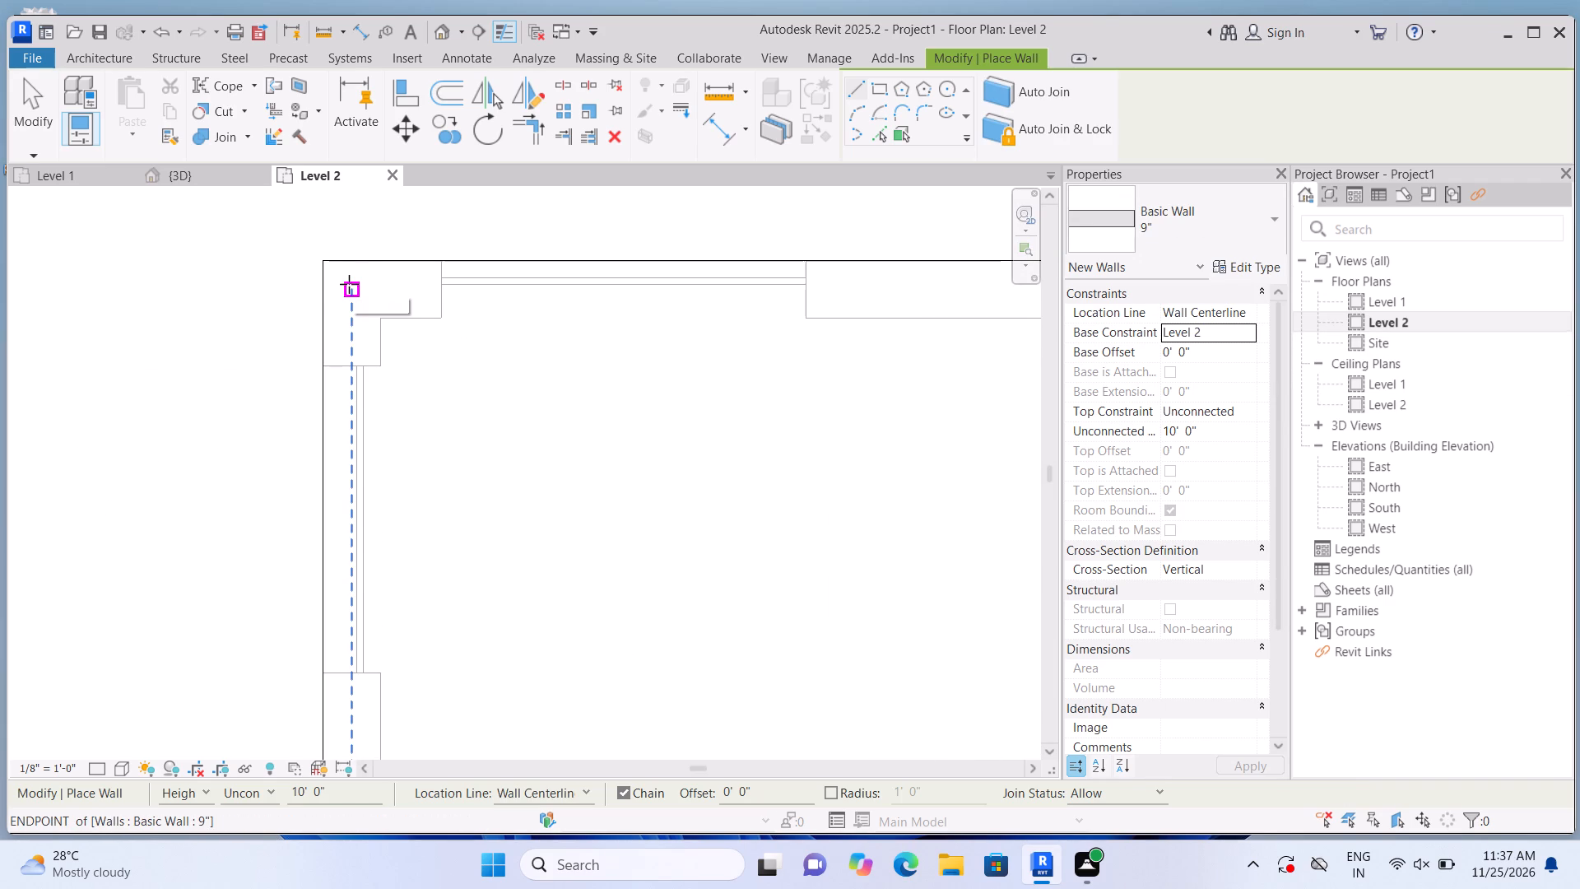
click(351, 282)
scroll(642, 286, down, 8)
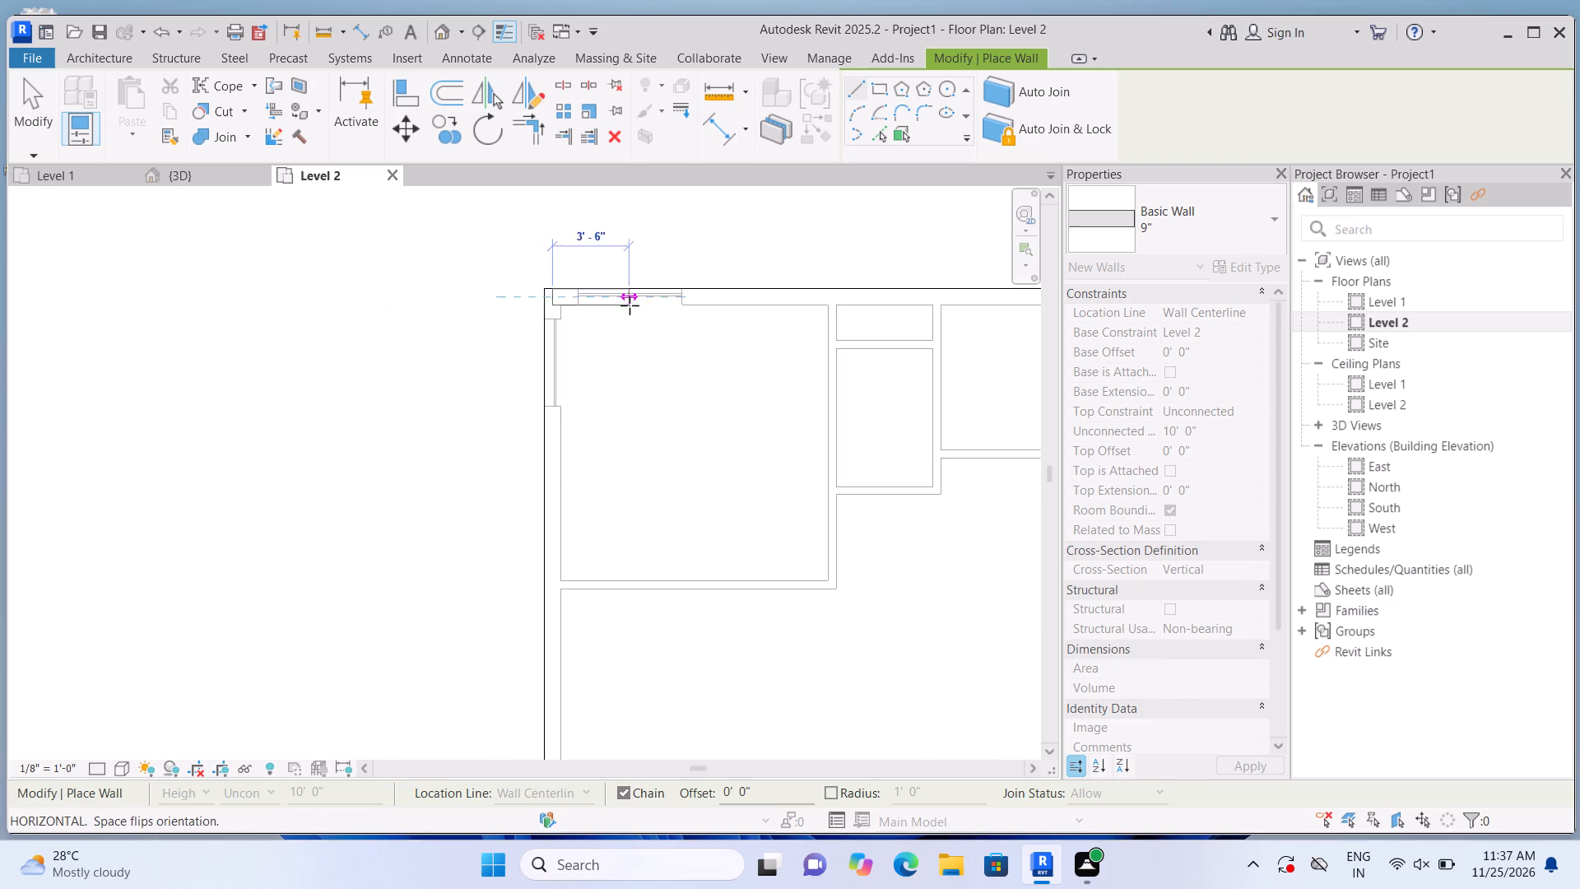
scroll(630, 305, down, 7)
scroll(801, 333, up, 1)
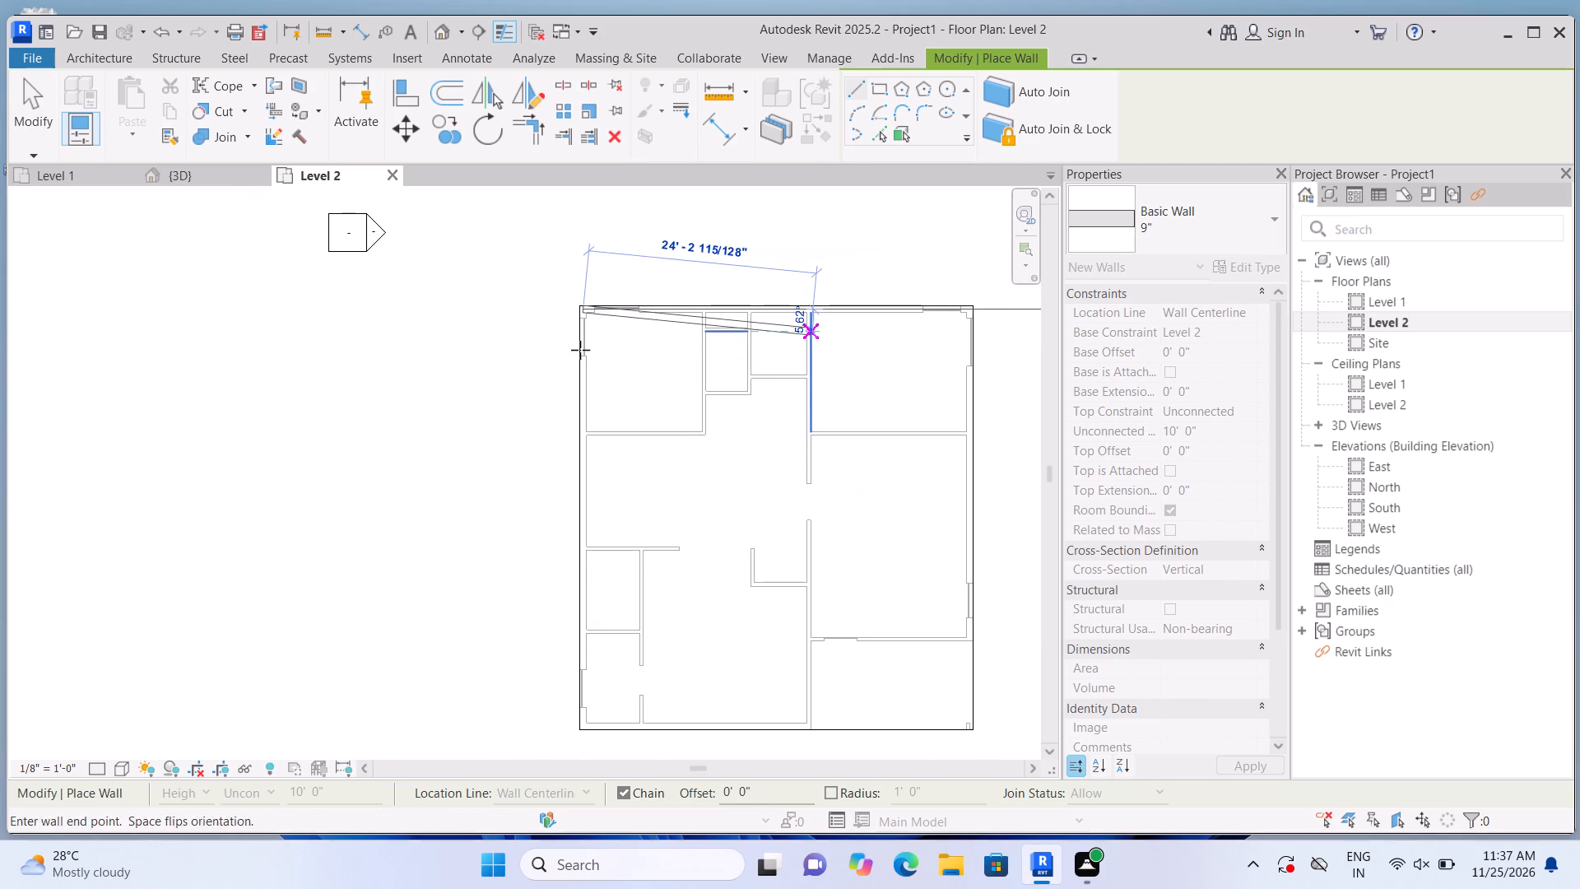
scroll(859, 317, down, 2)
scroll(980, 300, up, 9)
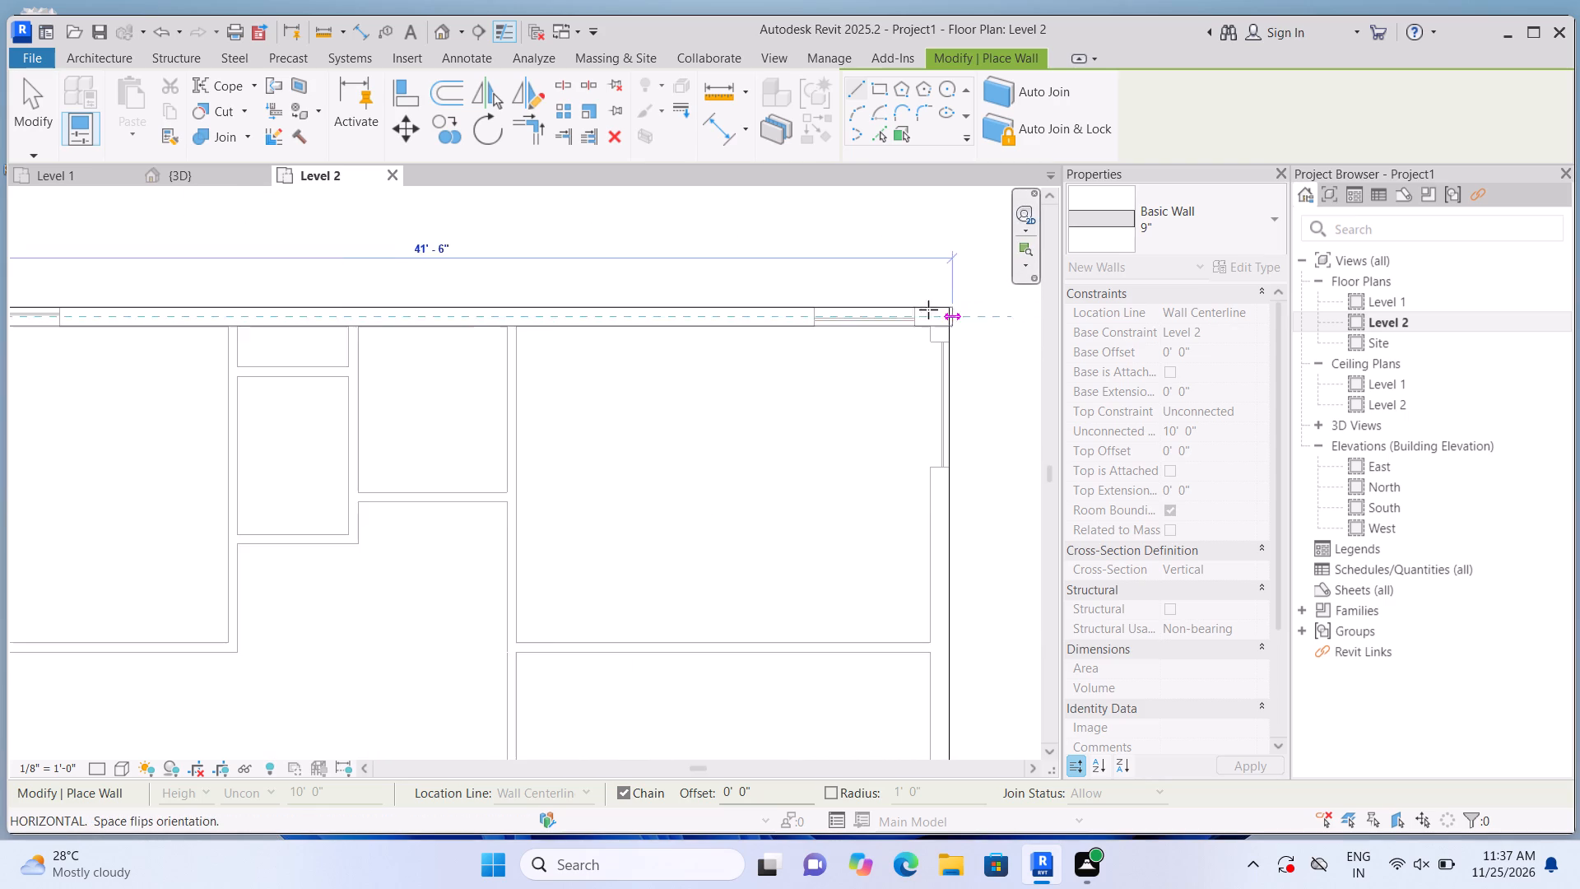
scroll(928, 310, up, 9)
scroll(954, 335, down, 4)
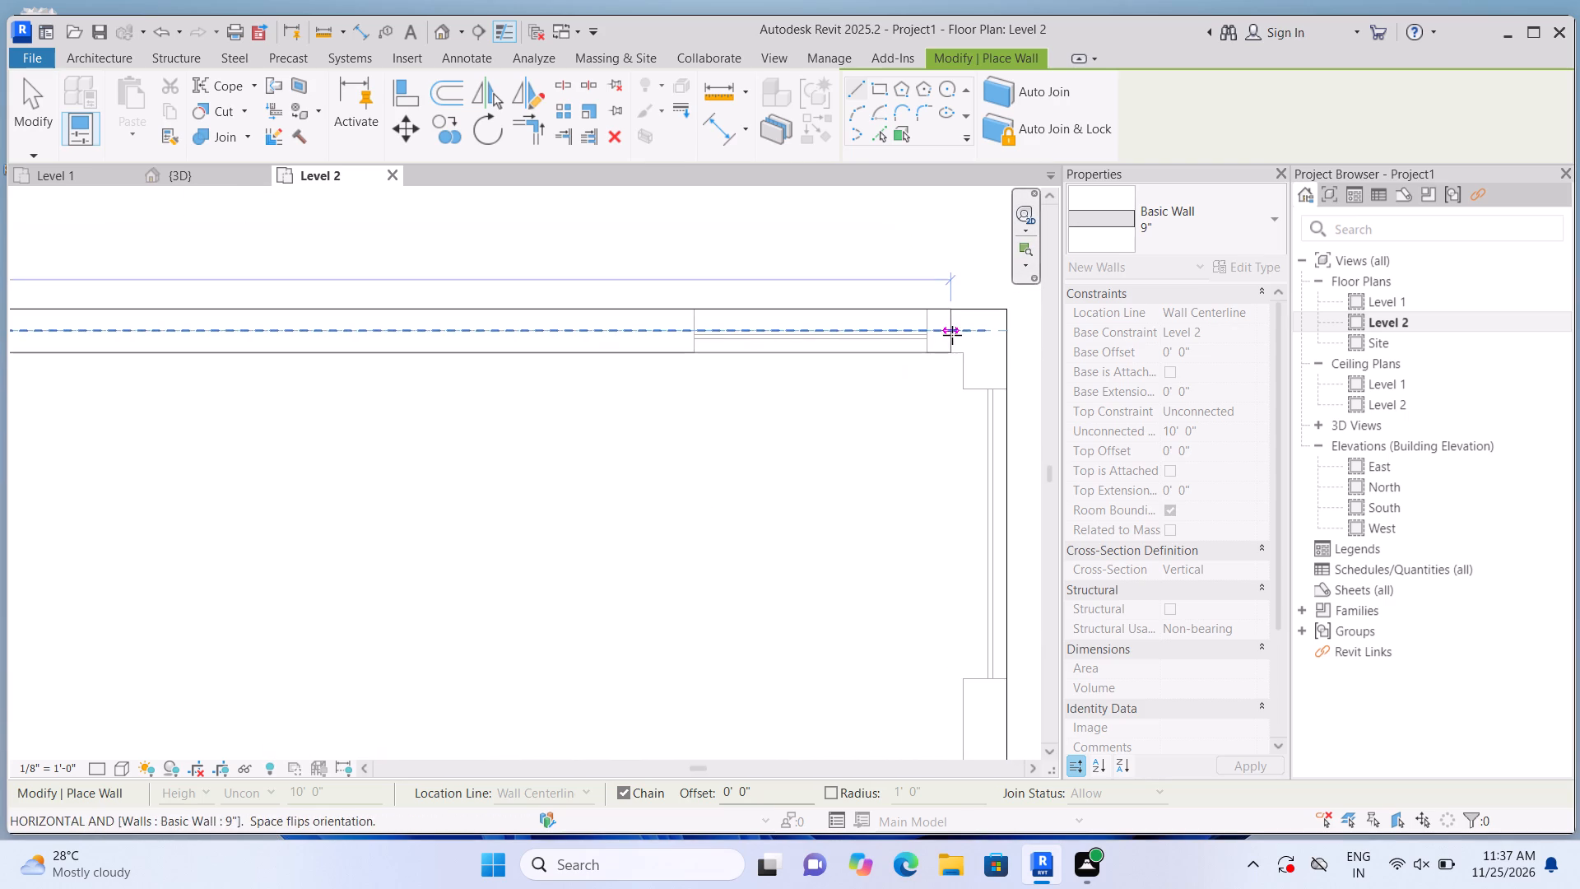
scroll(1008, 324, up, 6)
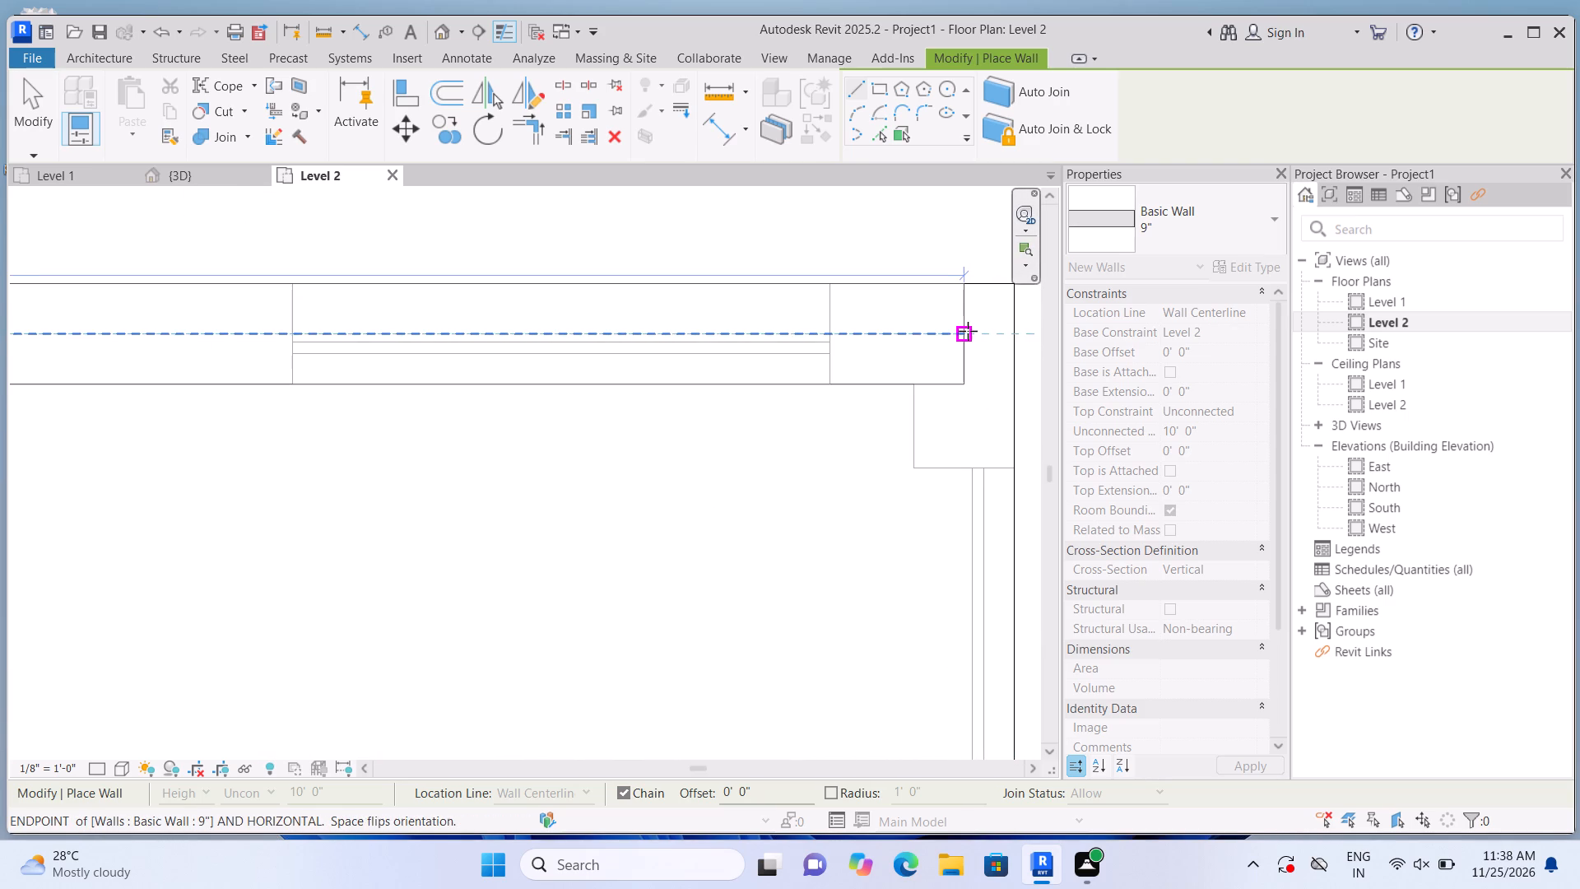
click(977, 333)
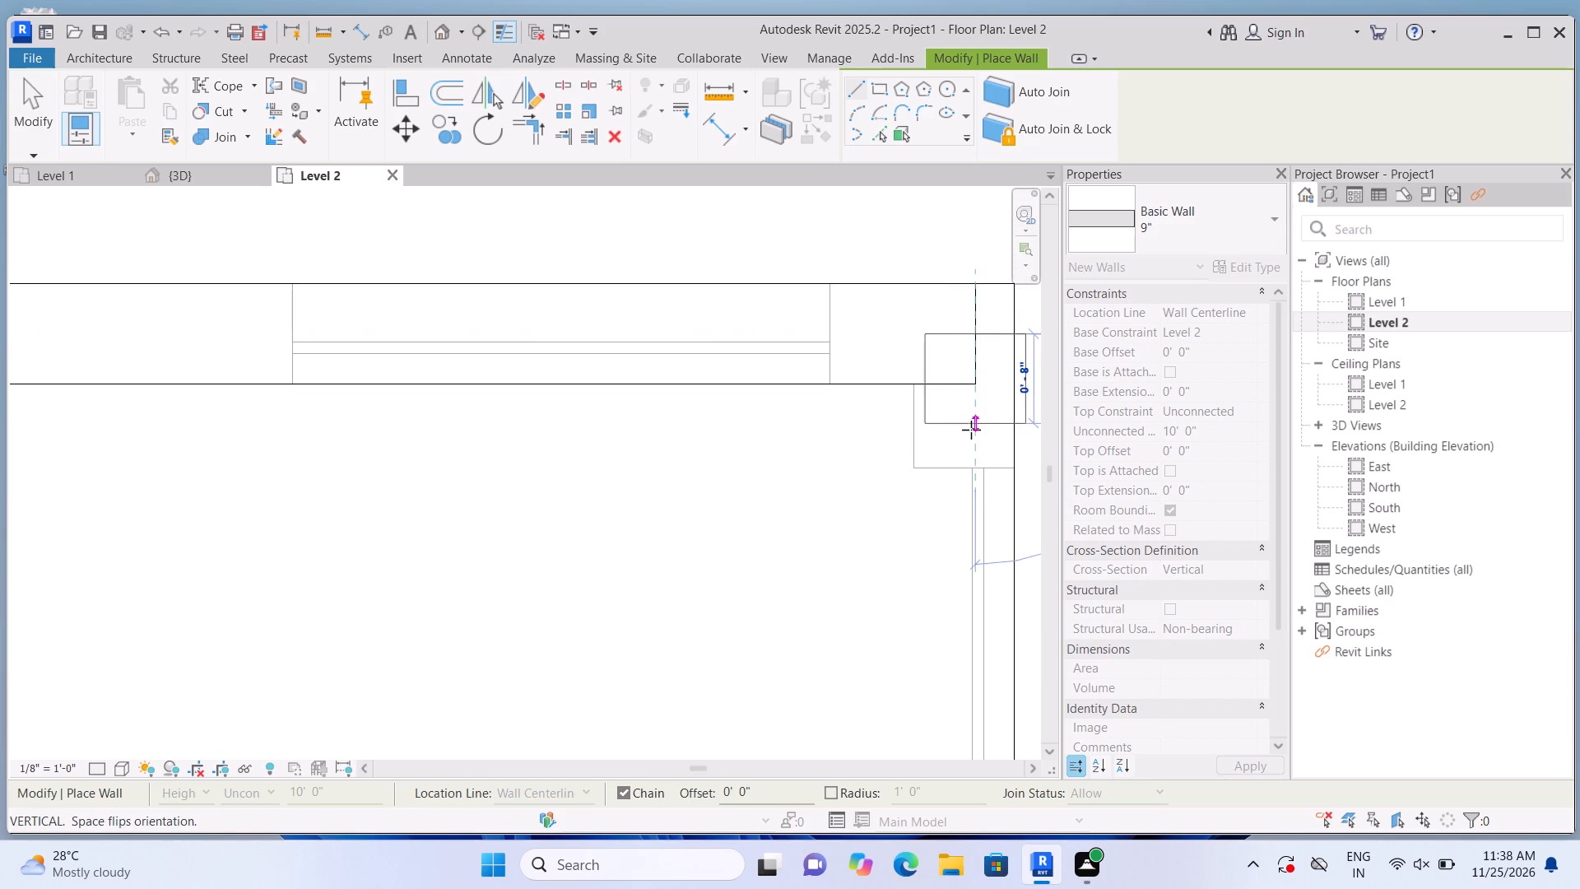
scroll(965, 493, down, 16)
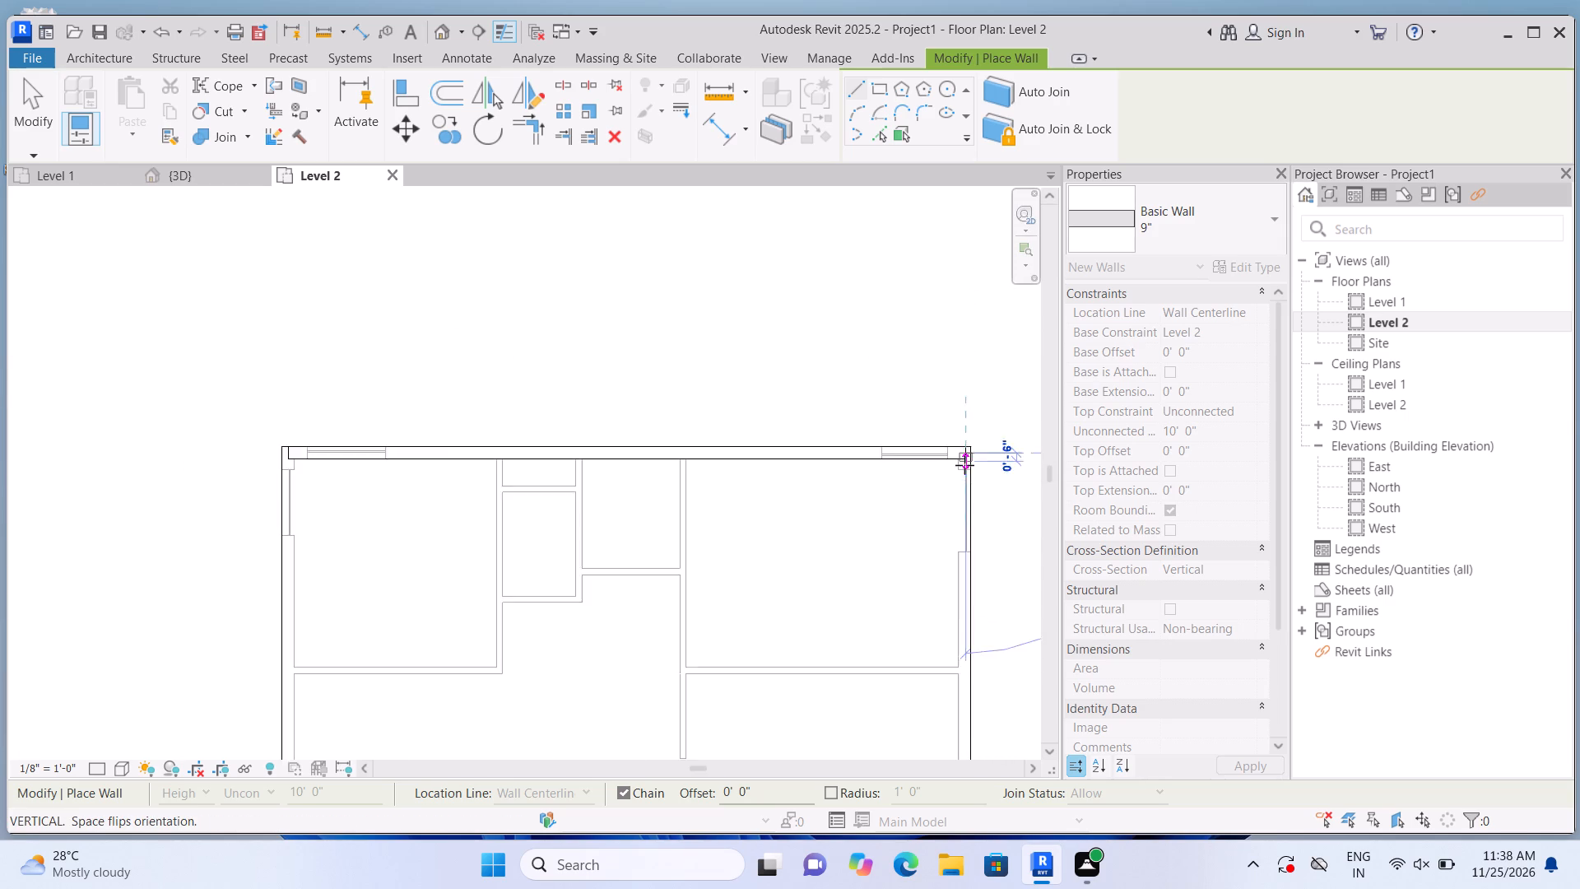
scroll(964, 465, down, 2)
scroll(967, 622, up, 11)
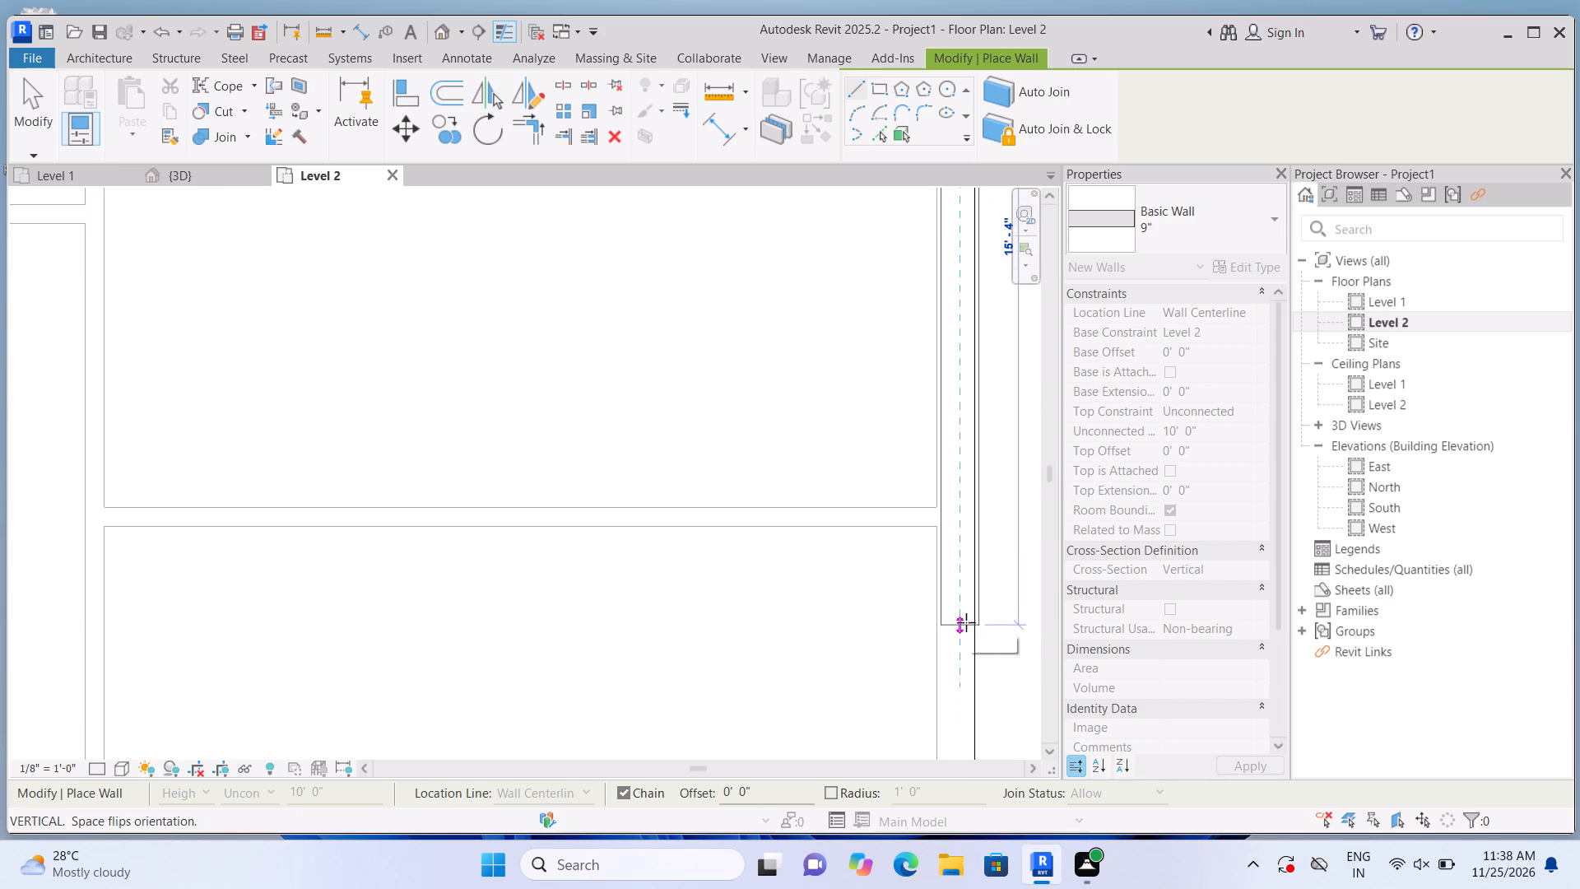
key(Escape)
Draw the Level 2 right exterior 9" wall from the Level 1 front wall's right end to the back-right corner.
scroll(932, 570, down, 12)
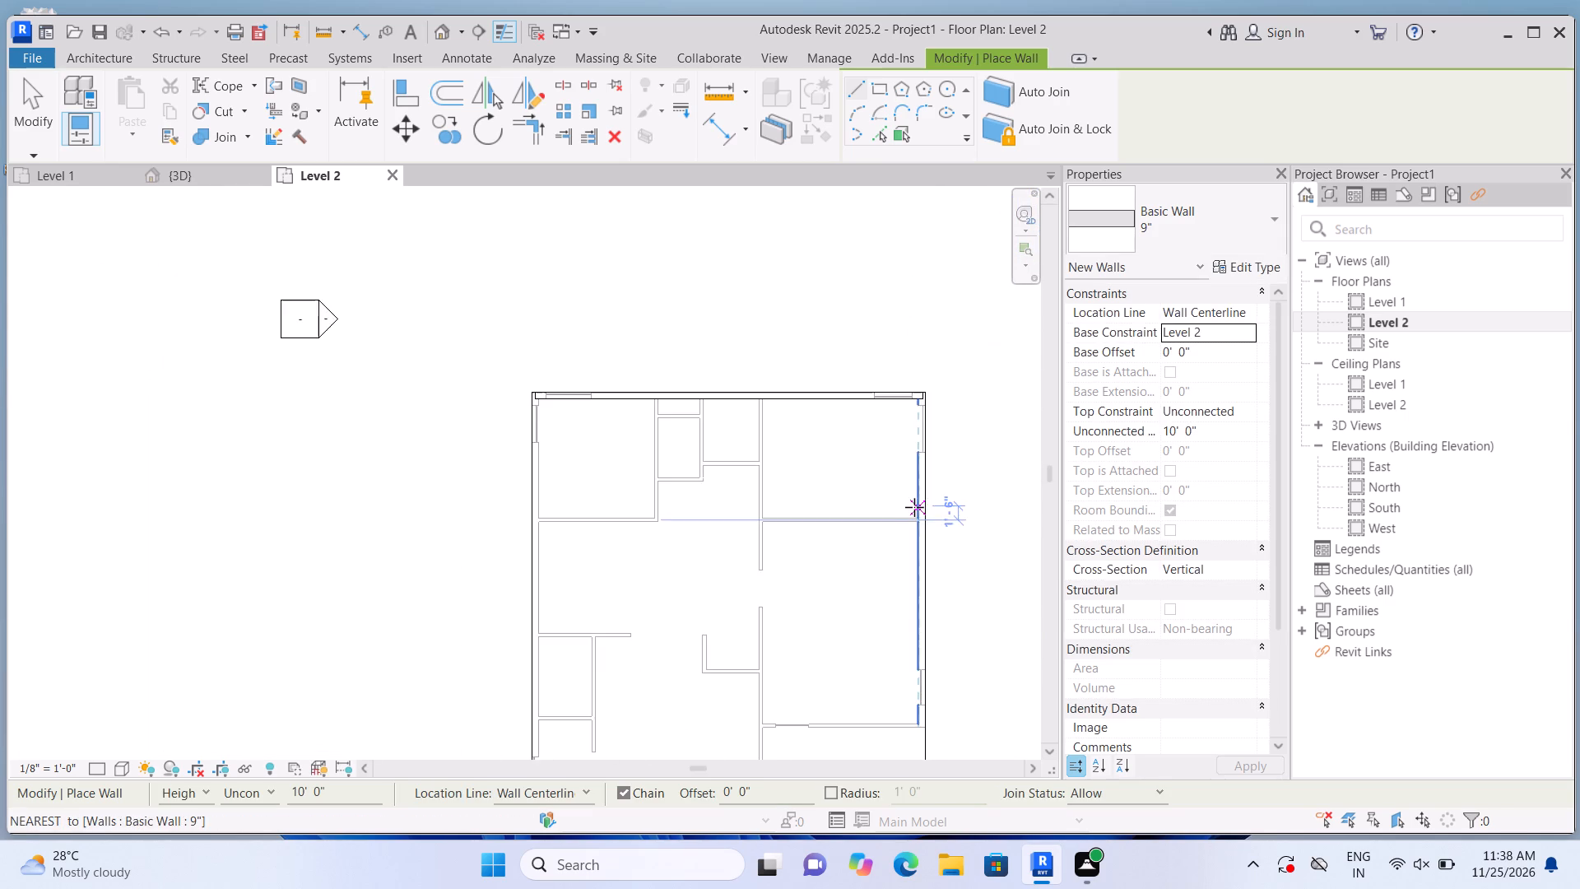
scroll(914, 507, down, 3)
scroll(921, 678, up, 16)
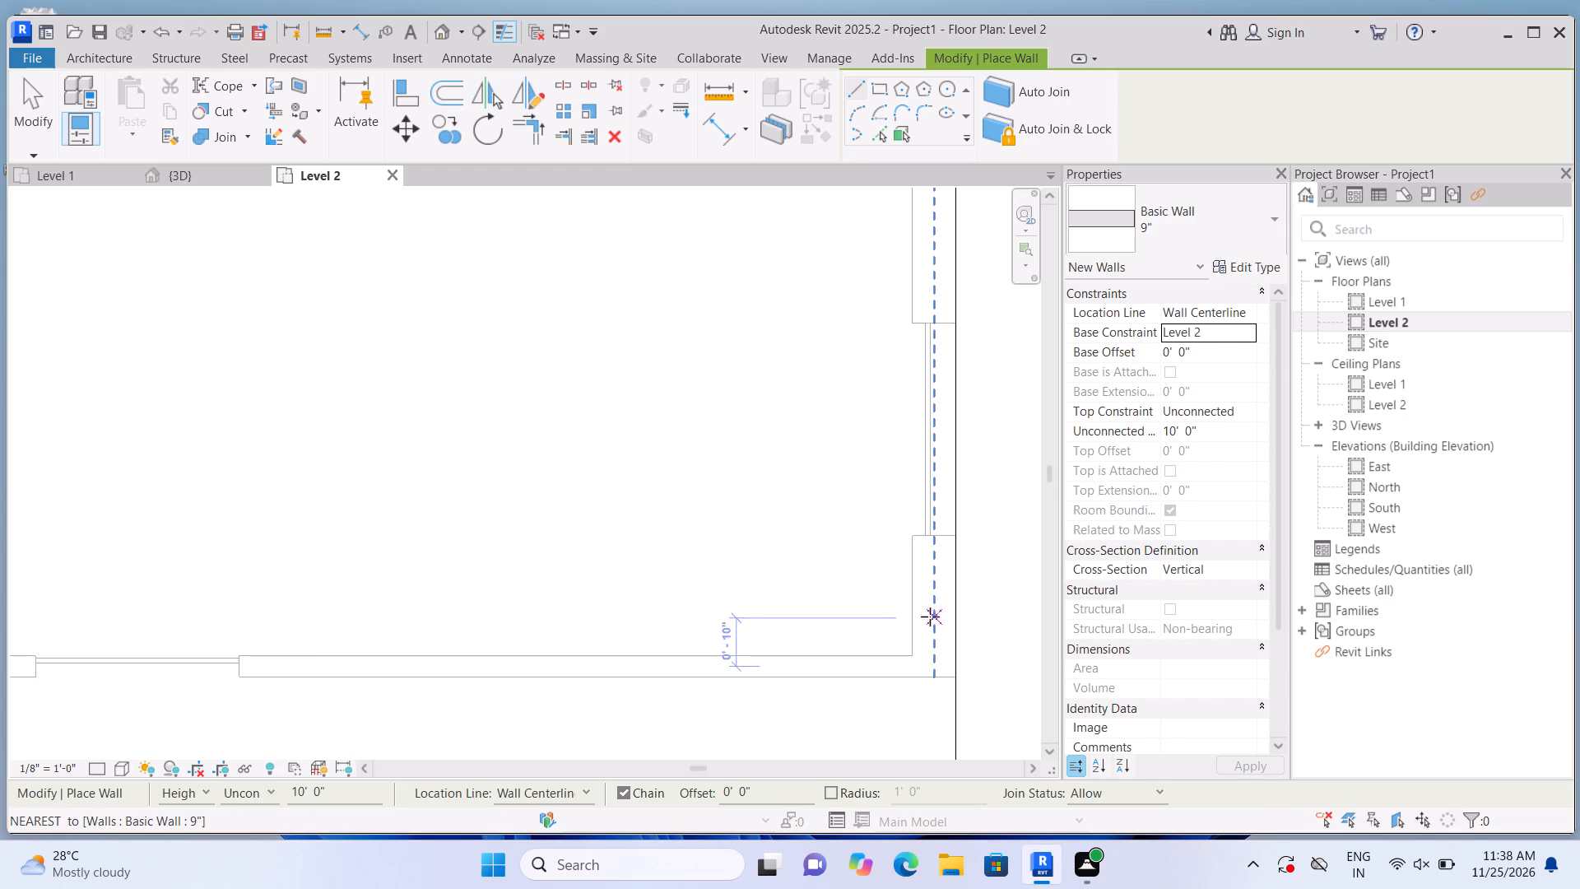
scroll(930, 617, up, 7)
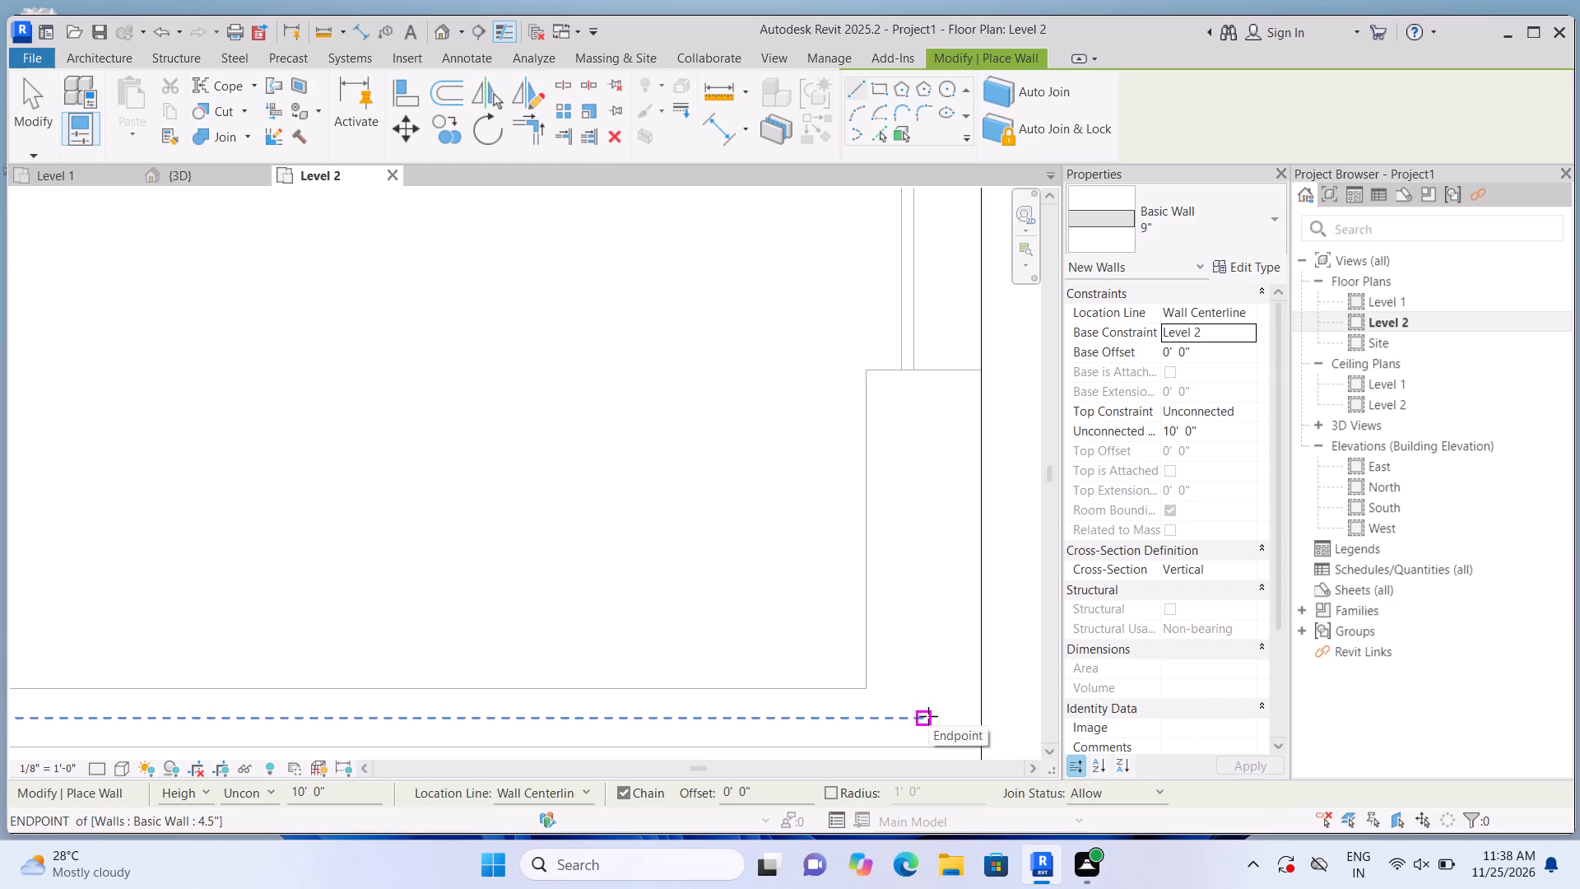
click(928, 714)
scroll(932, 472, down, 3)
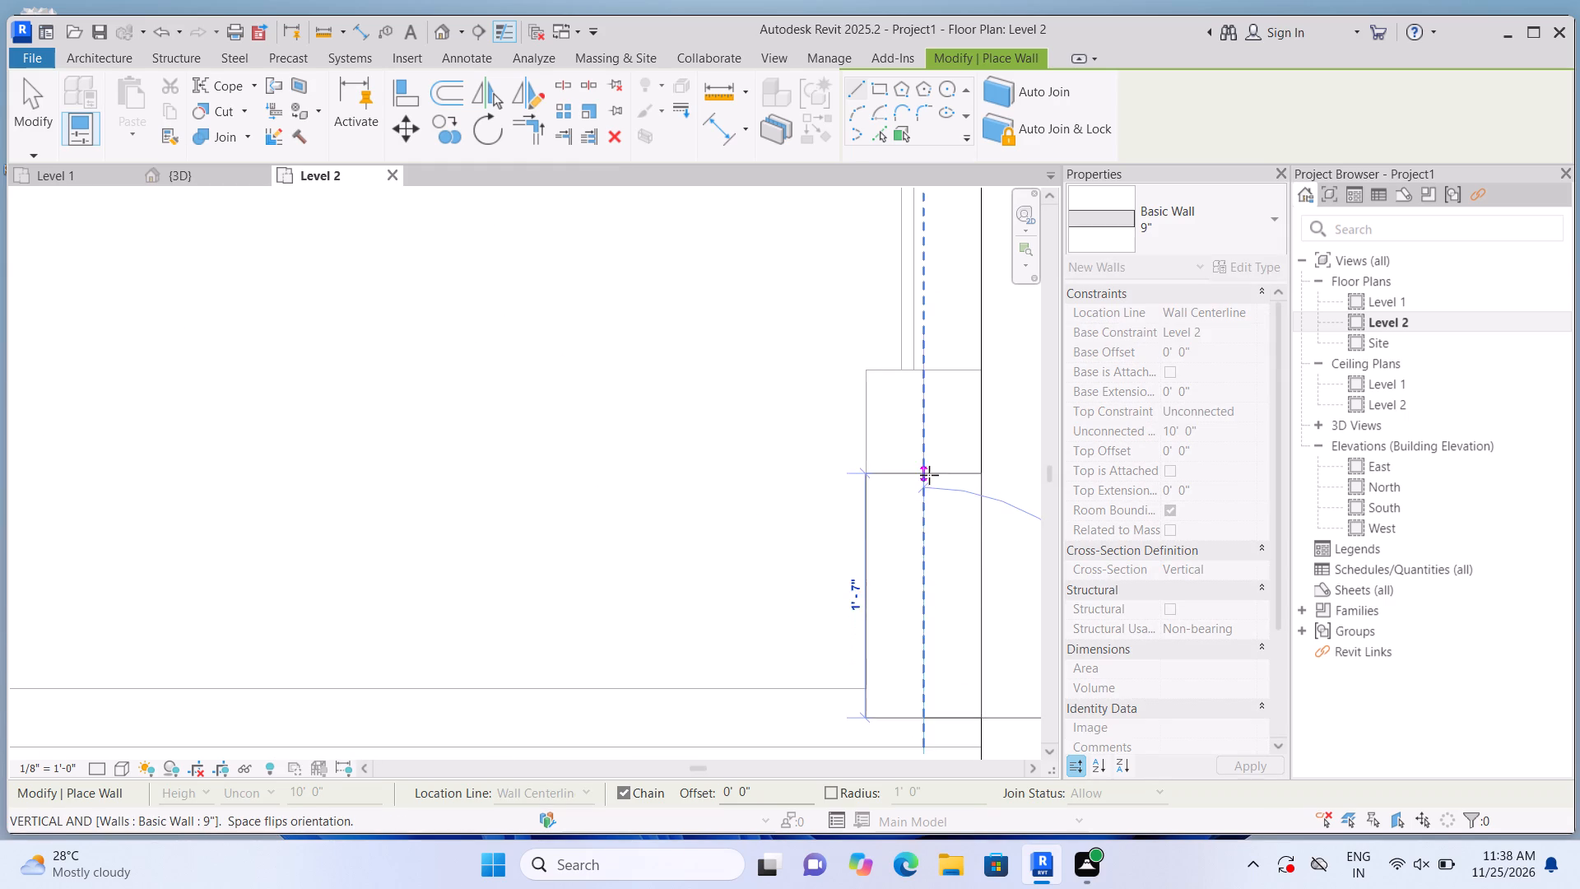
scroll(929, 475, down, 19)
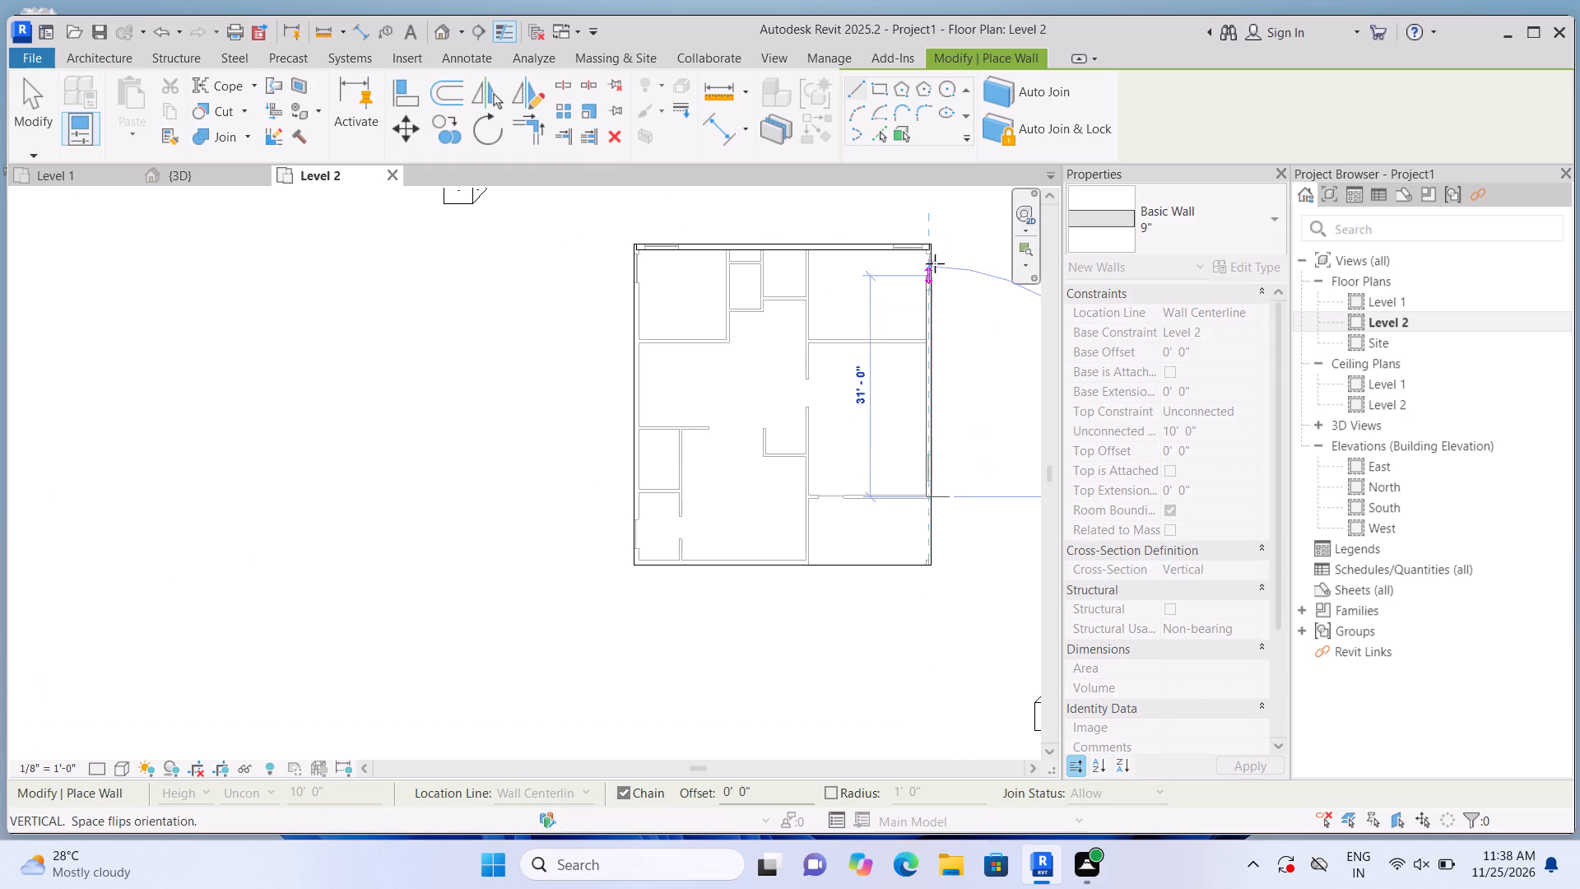
scroll(934, 251, up, 10)
middle_drag(931, 267, 932, 335)
scroll(932, 335, up, 4)
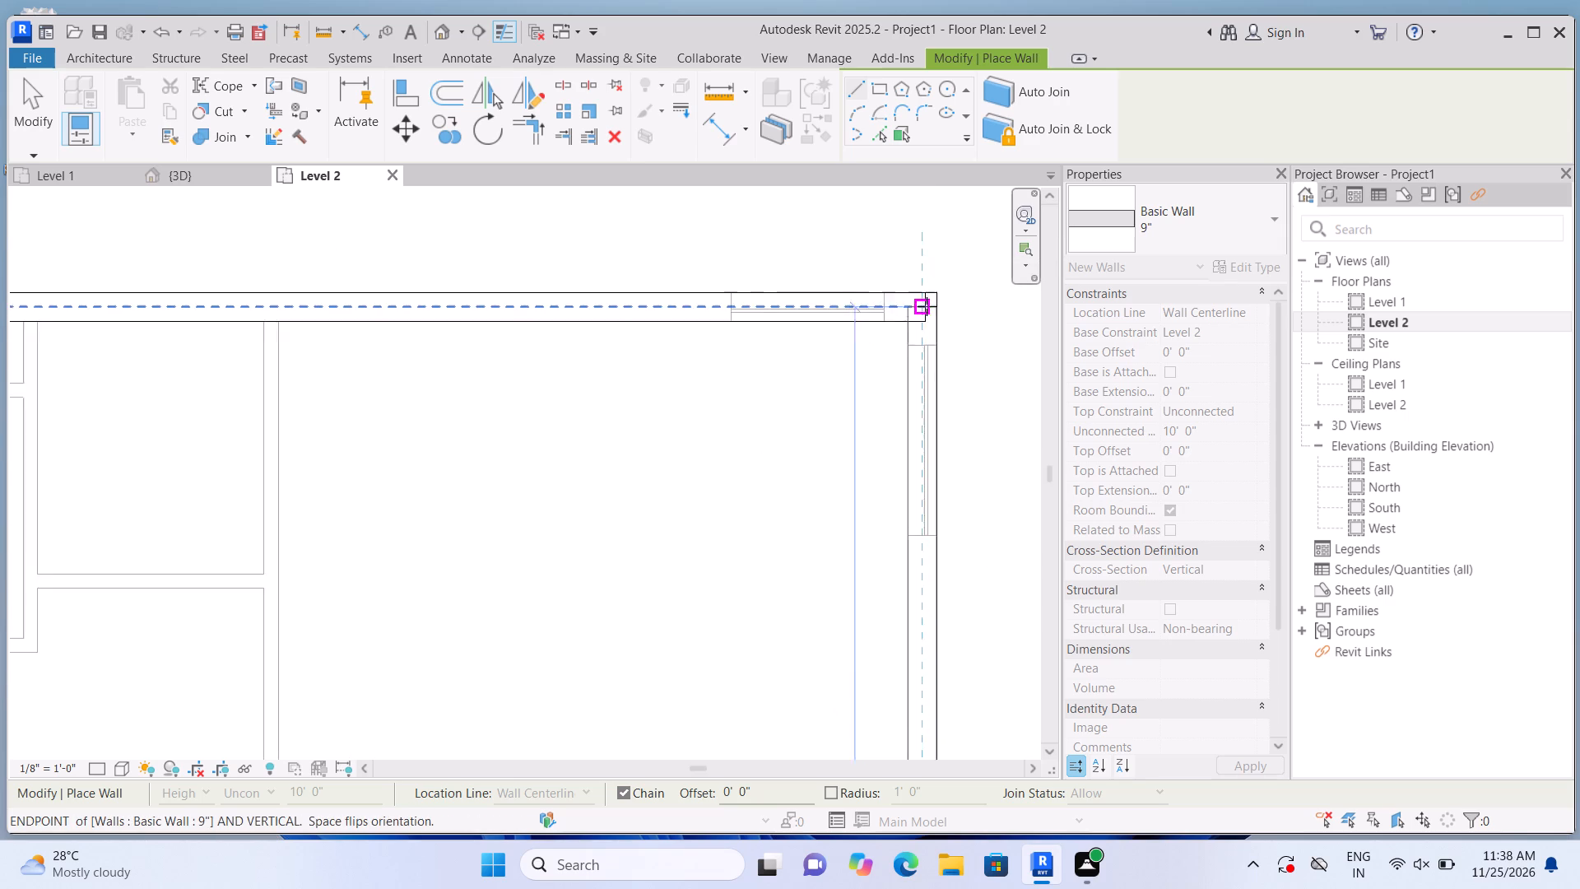
scroll(927, 306, up, 3)
click(932, 296)
key(Escape)
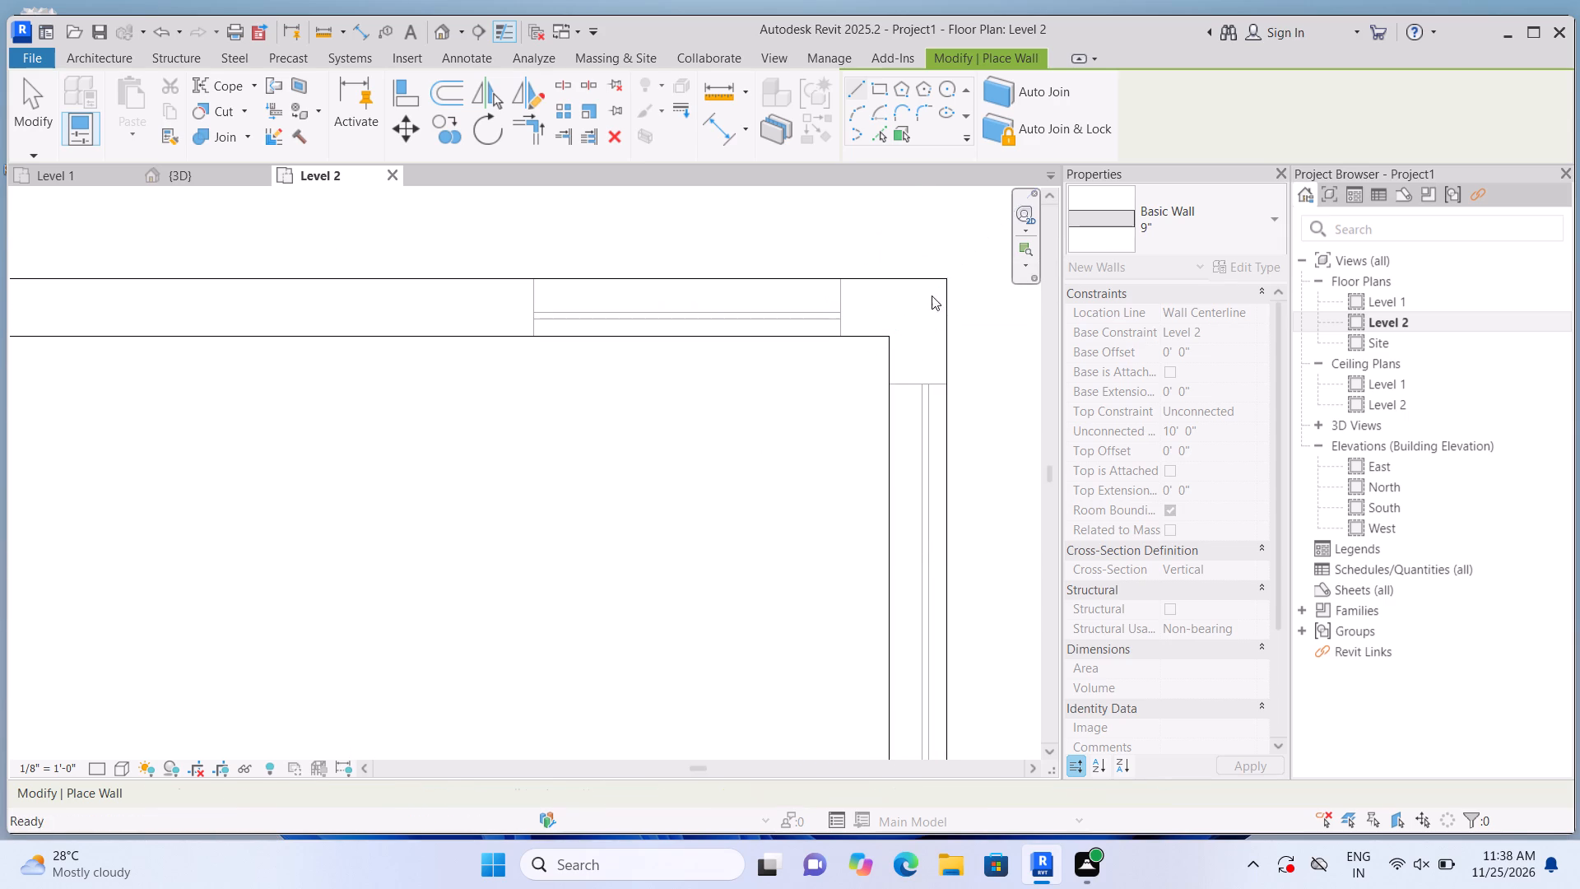
Draw the Level 2 front exterior 9" wall from the left edge of the front-right open area to the front-left corner.
scroll(873, 243, down, 16)
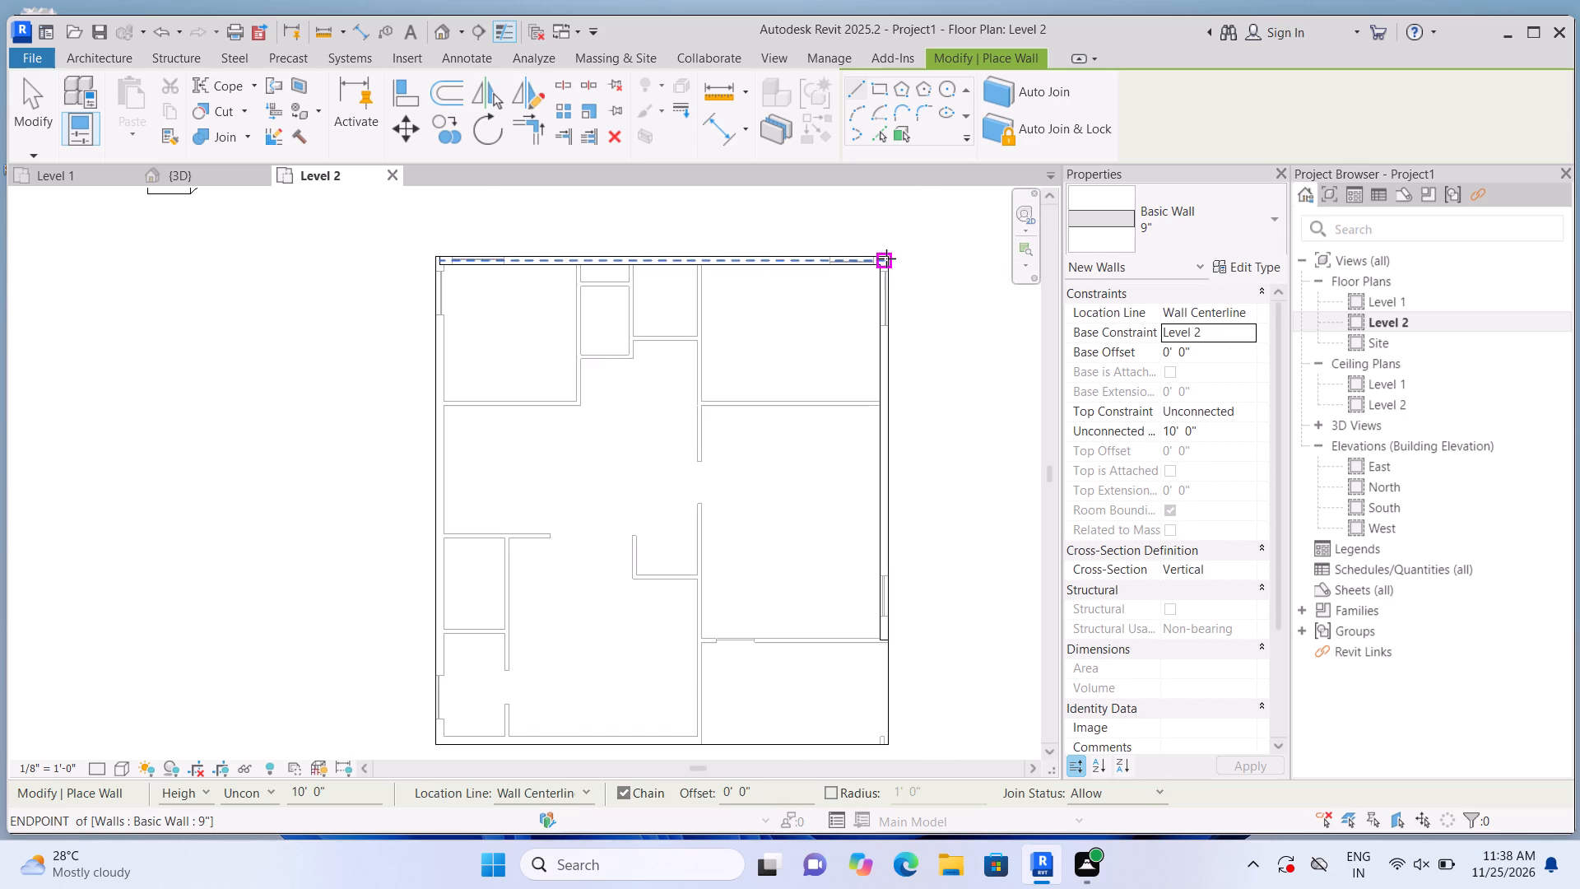
scroll(886, 258, down, 2)
scroll(766, 533, up, 7)
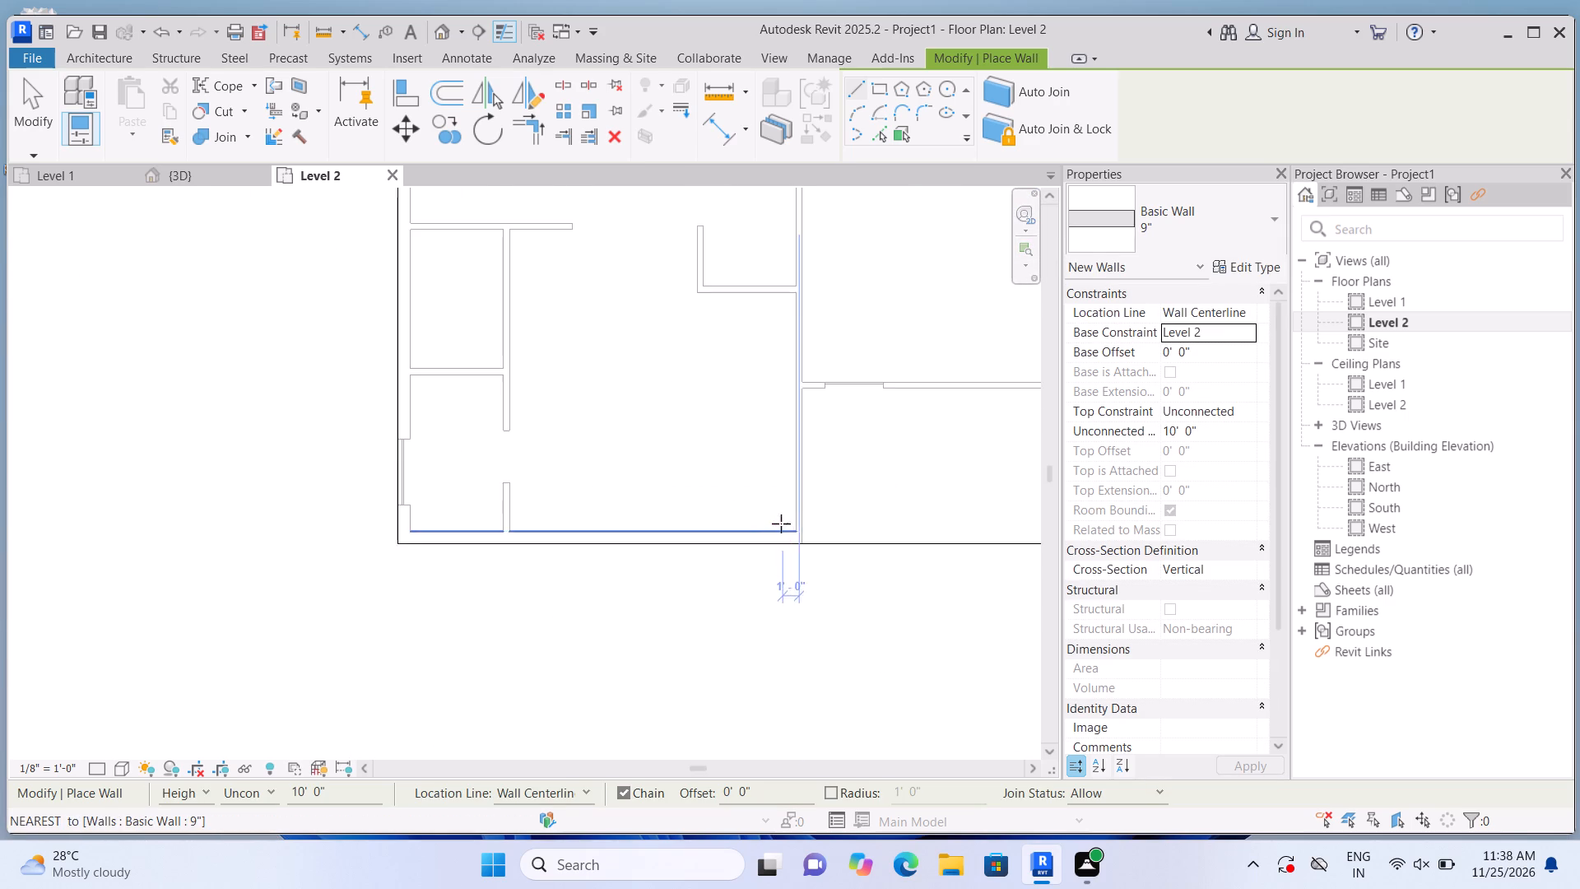
scroll(781, 524, up, 18)
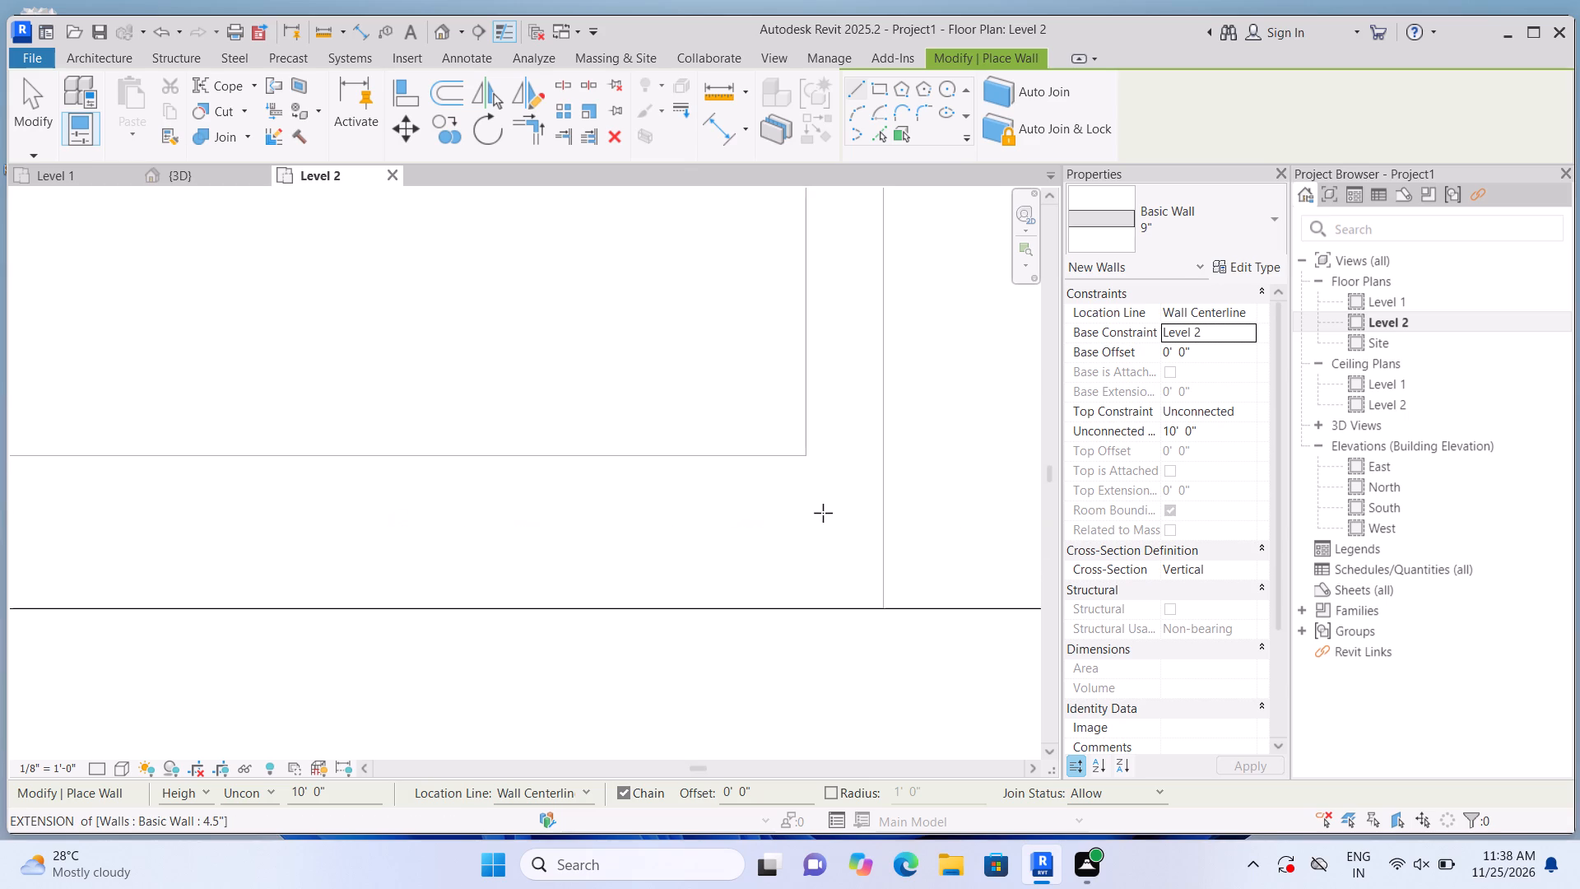
click(839, 533)
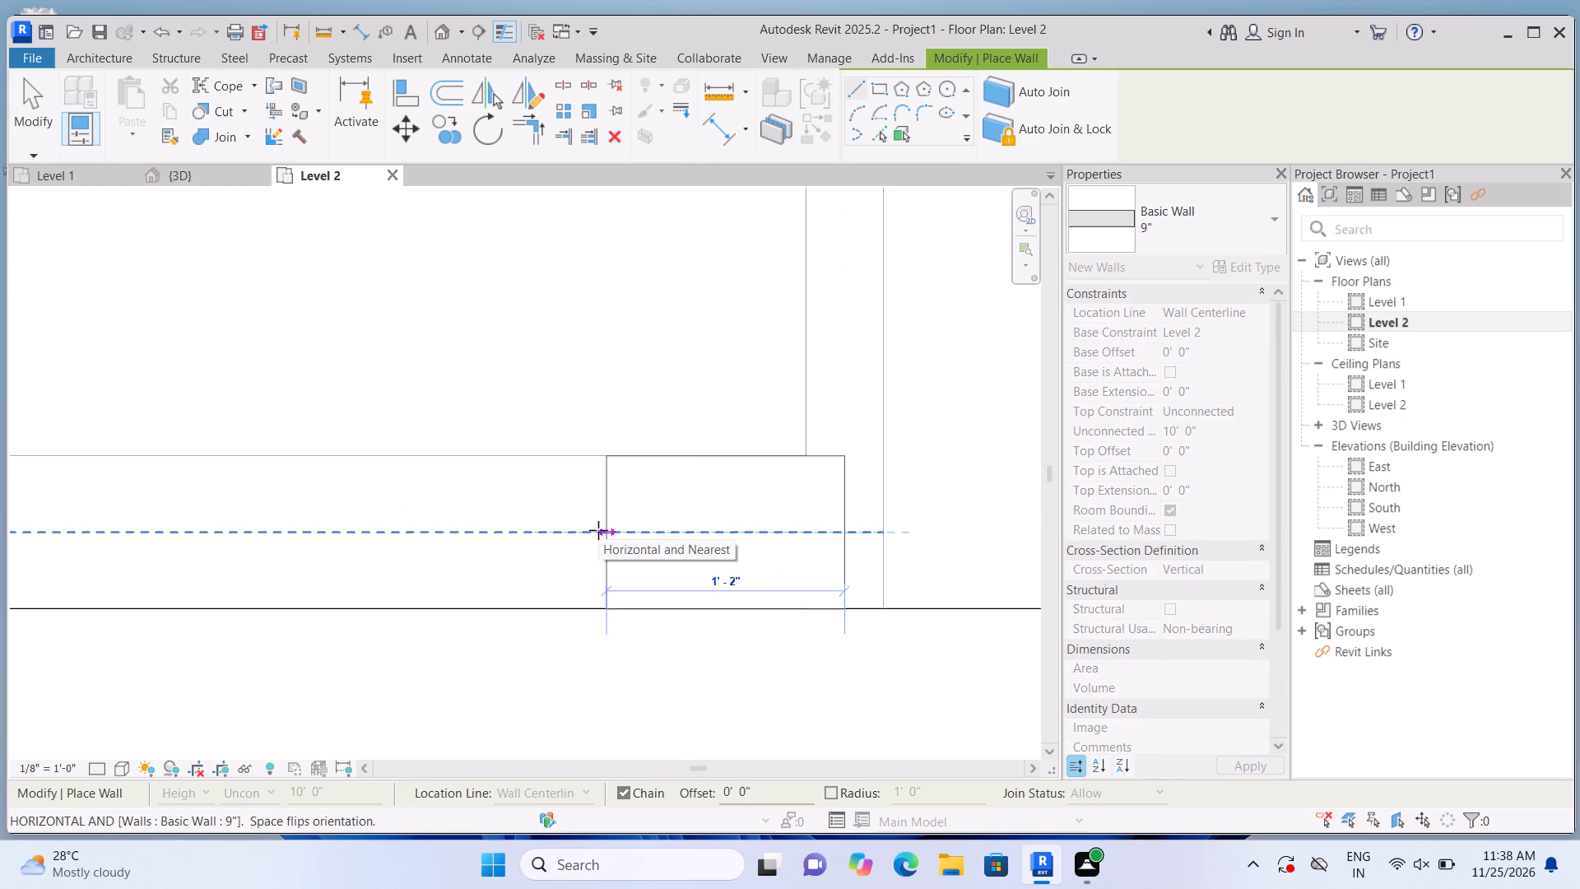
scroll(598, 530, down, 19)
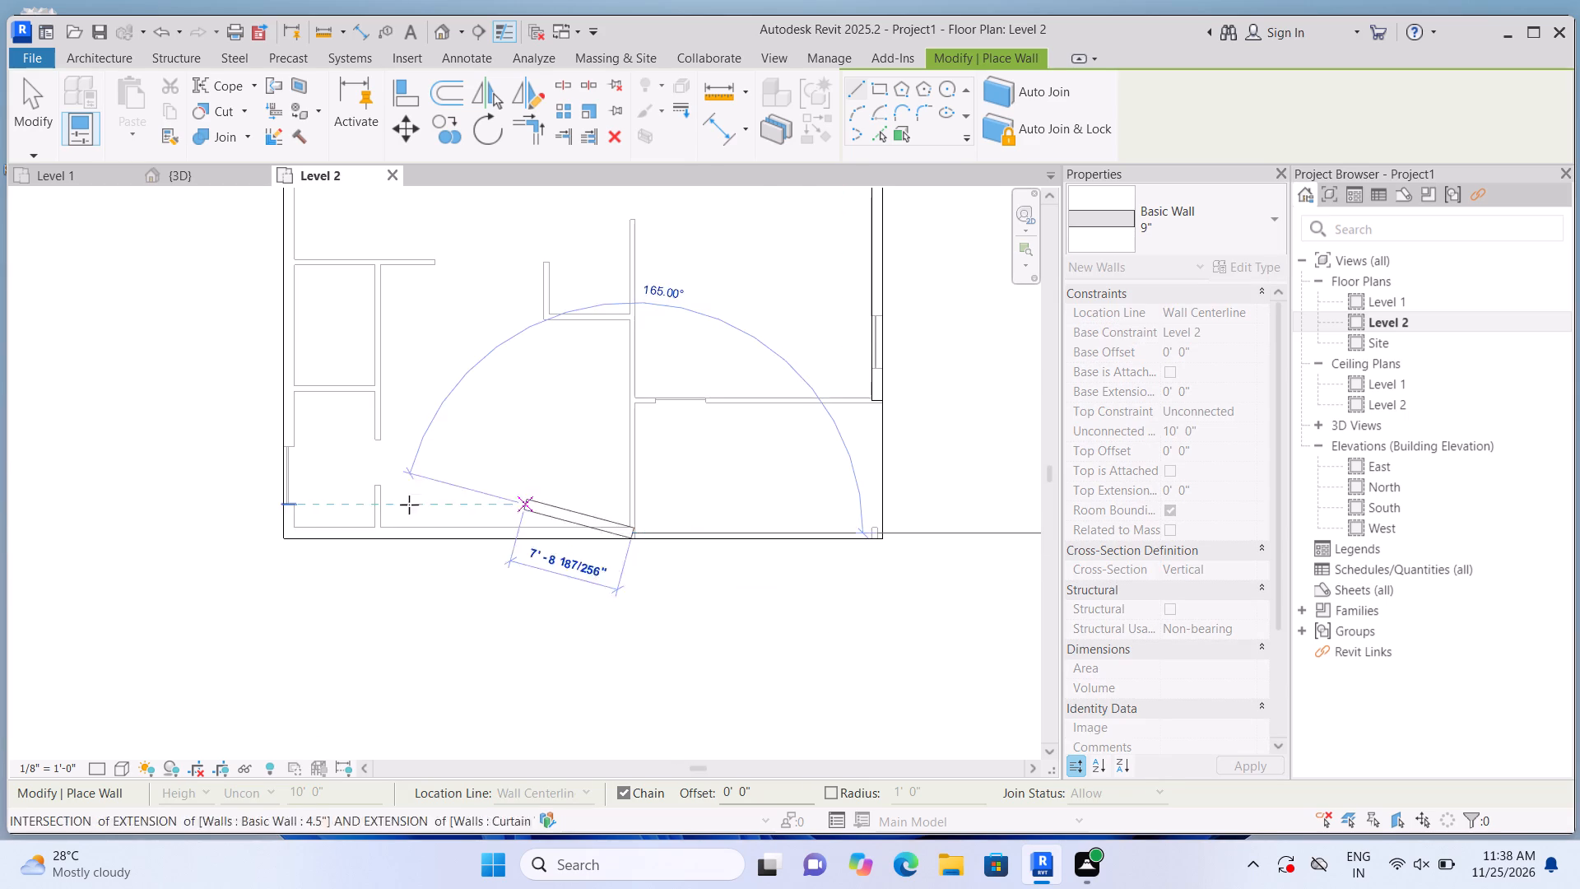
scroll(336, 535, up, 18)
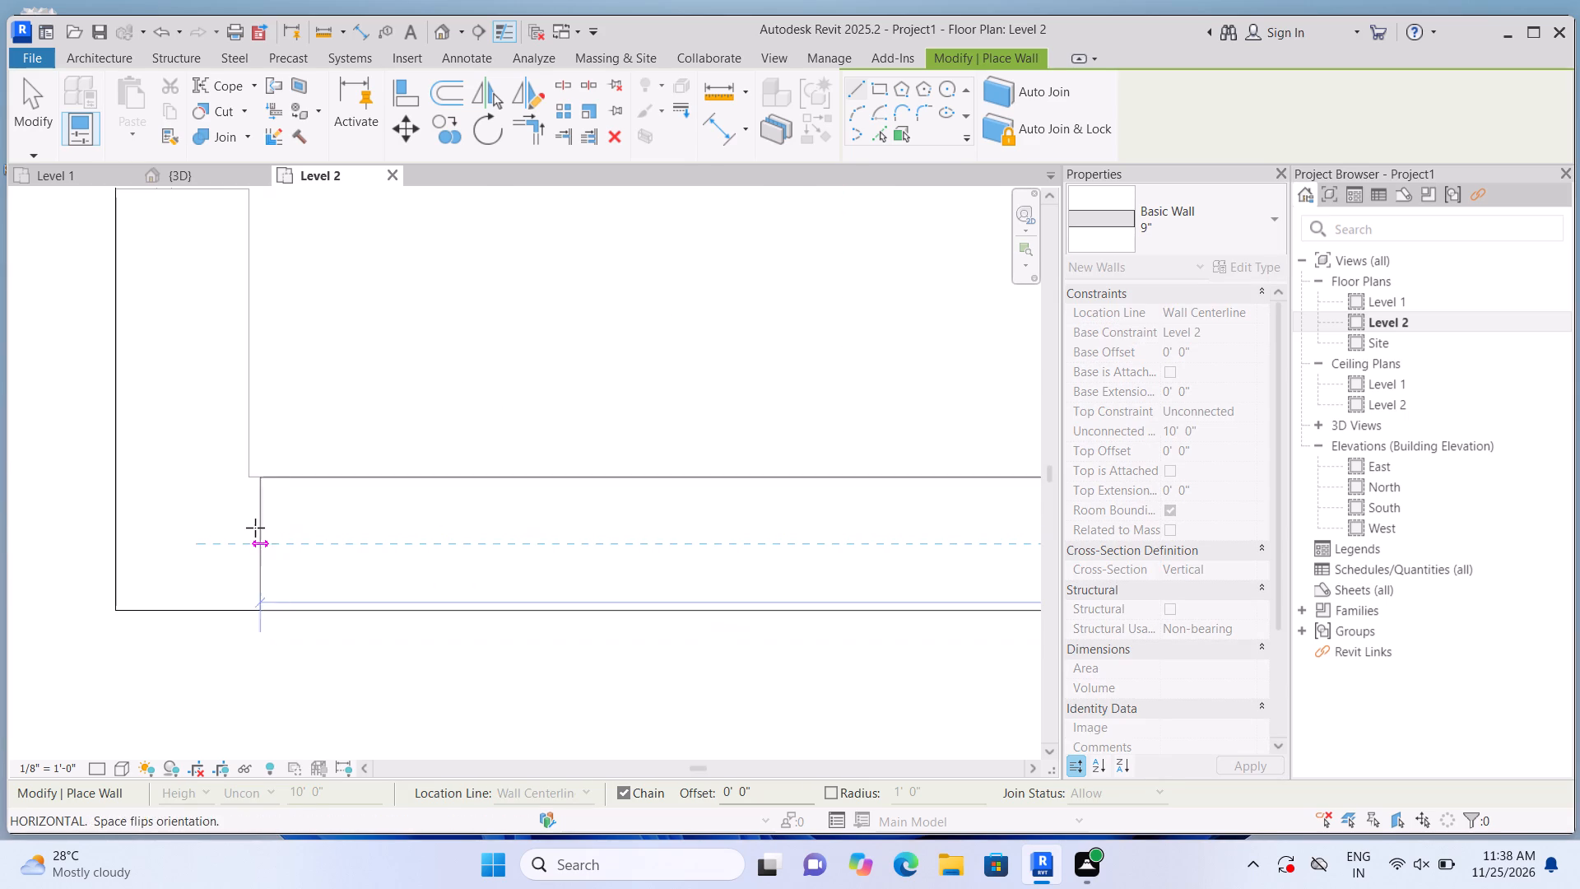
click(185, 514)
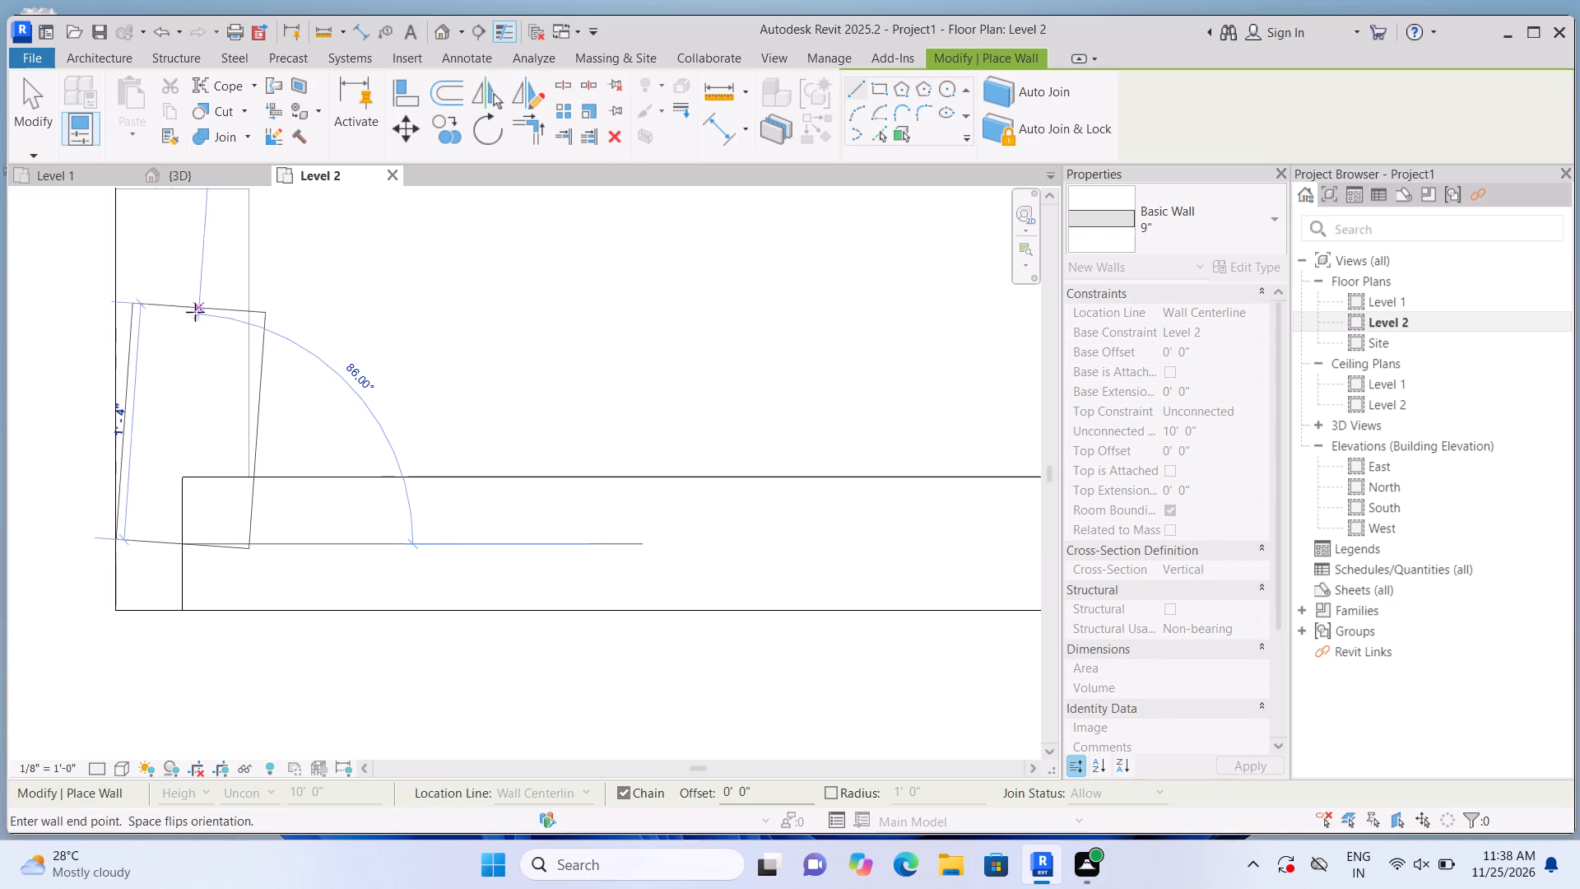
Draw the Level 2 left exterior 9" wall from the front-left corner to the back-left corner and end the chain.
scroll(162, 323, down, 9)
middle_drag(217, 294, 219, 308)
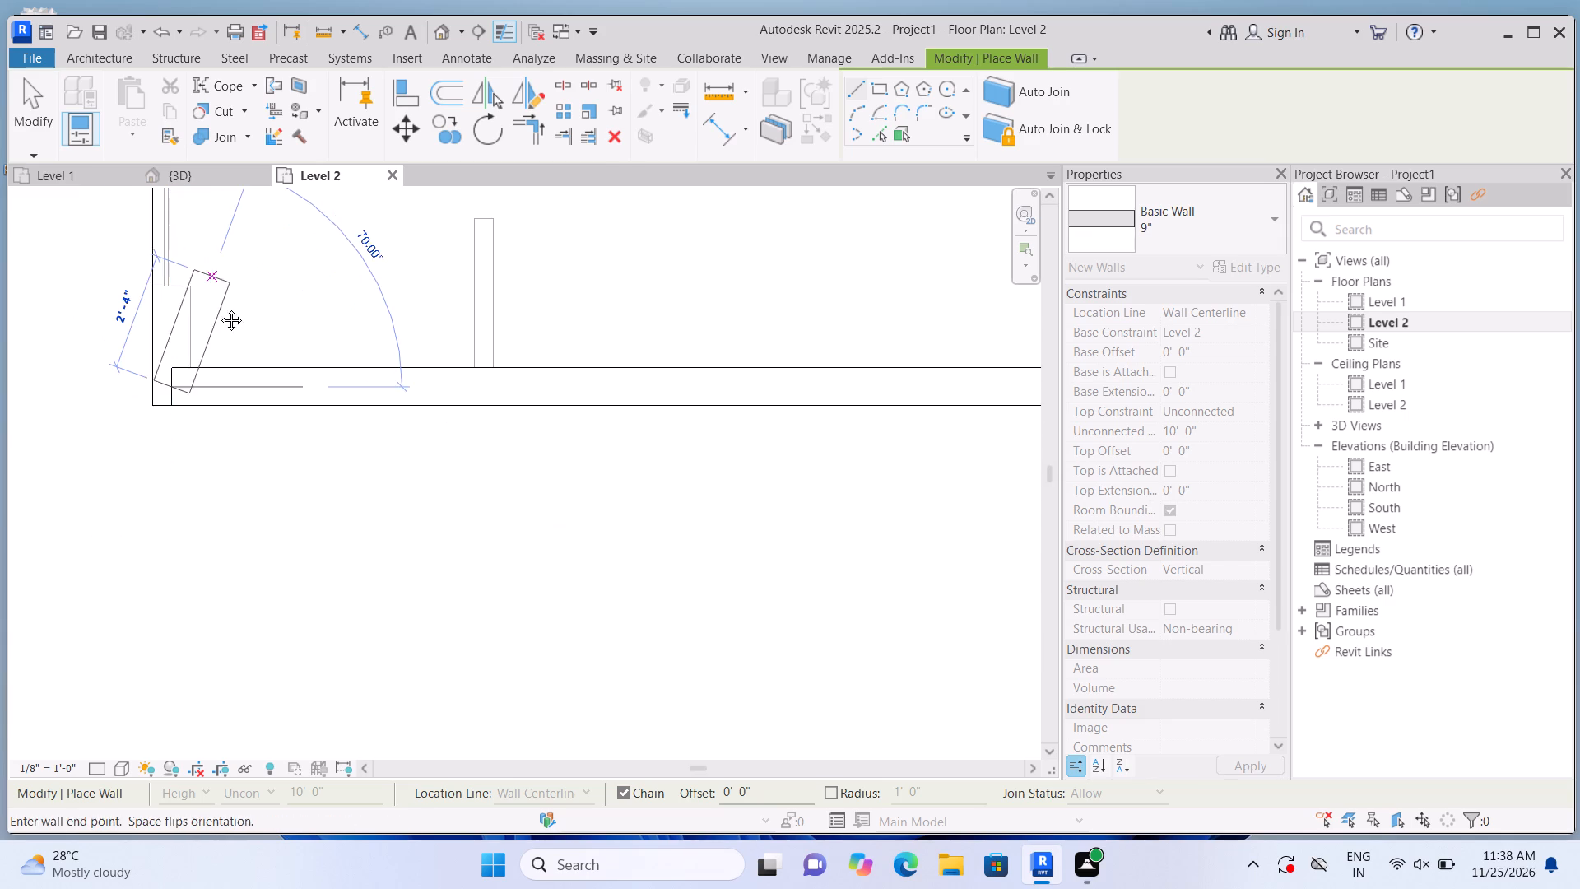
middle_drag(219, 308, 193, 687)
middle_drag(151, 312, 156, 404)
middle_drag(156, 437, 166, 552)
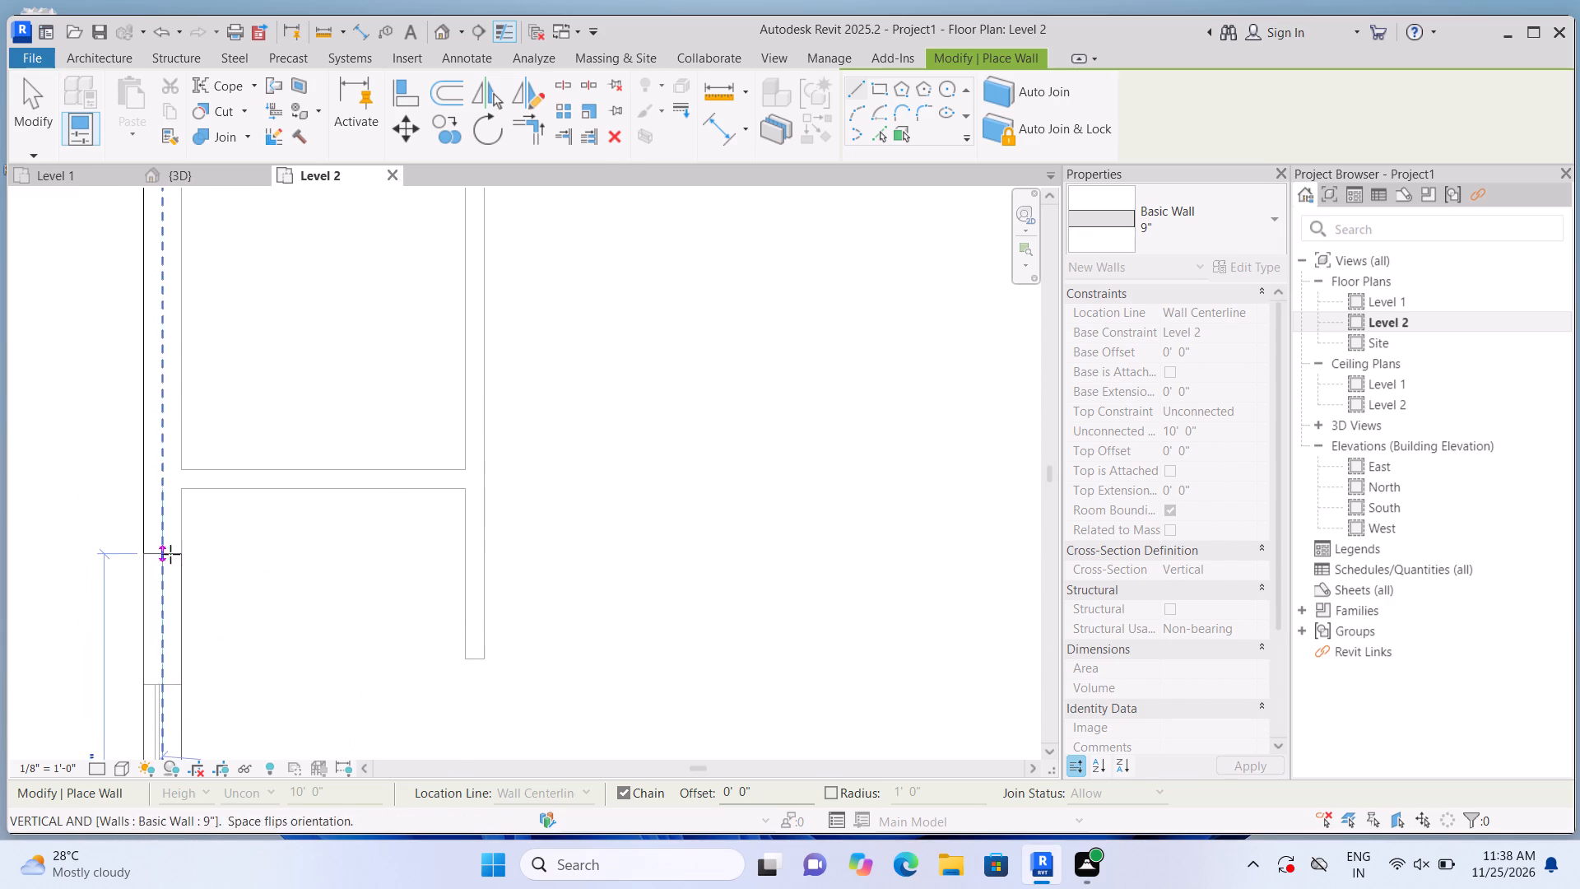
scroll(175, 548, up, 1)
middle_drag(192, 373, 201, 494)
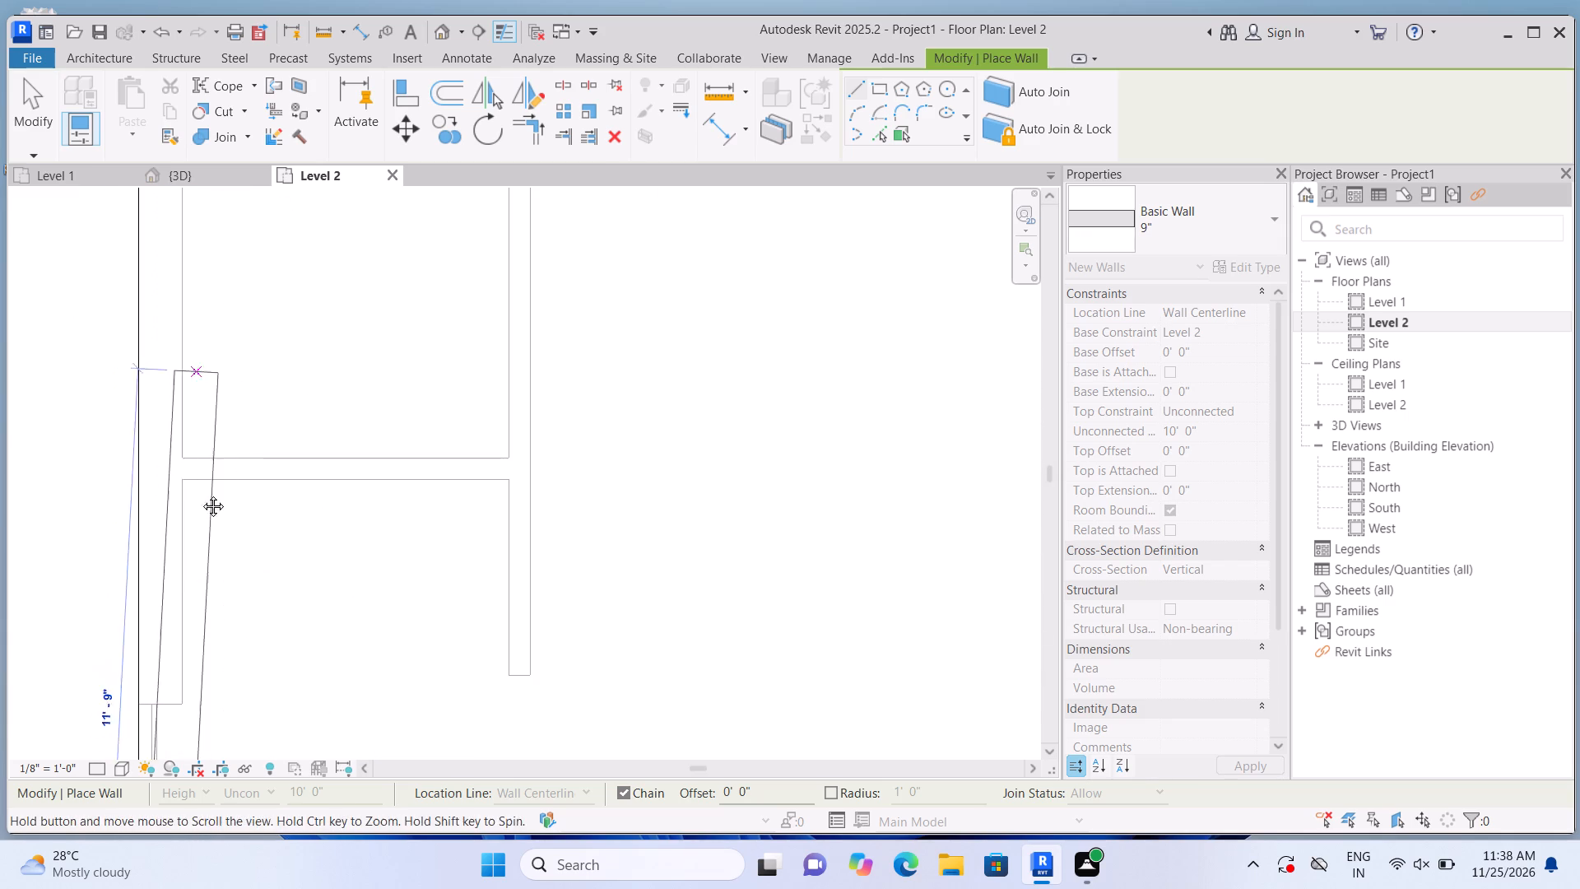
middle_drag(201, 494, 216, 649)
scroll(225, 491, down, 12)
scroll(224, 492, up, 1)
scroll(214, 425, down, 4)
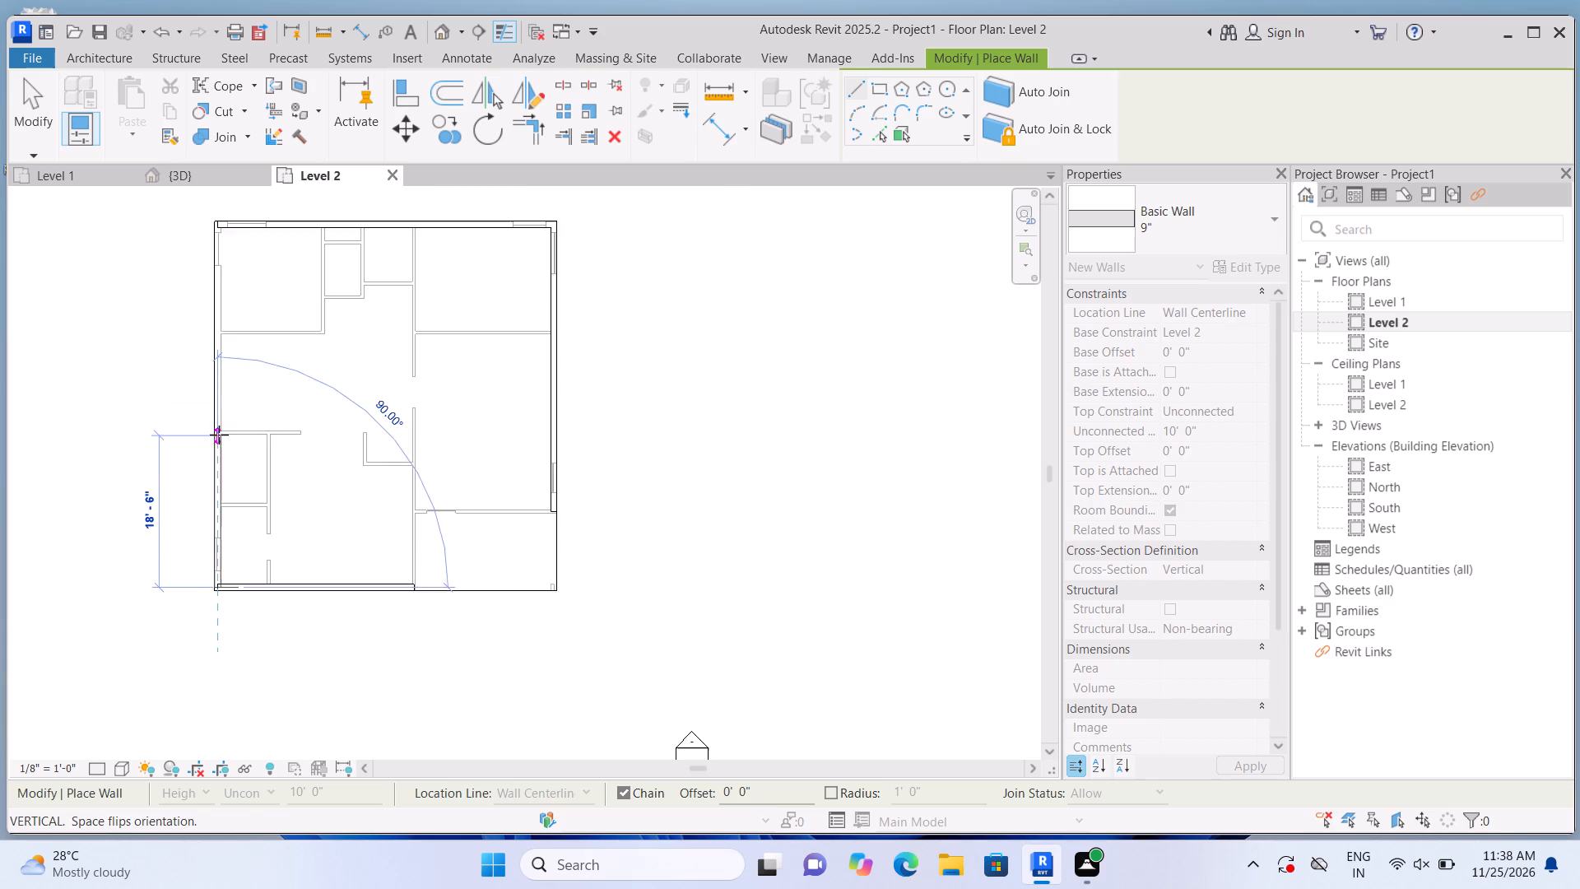
scroll(214, 230, up, 12)
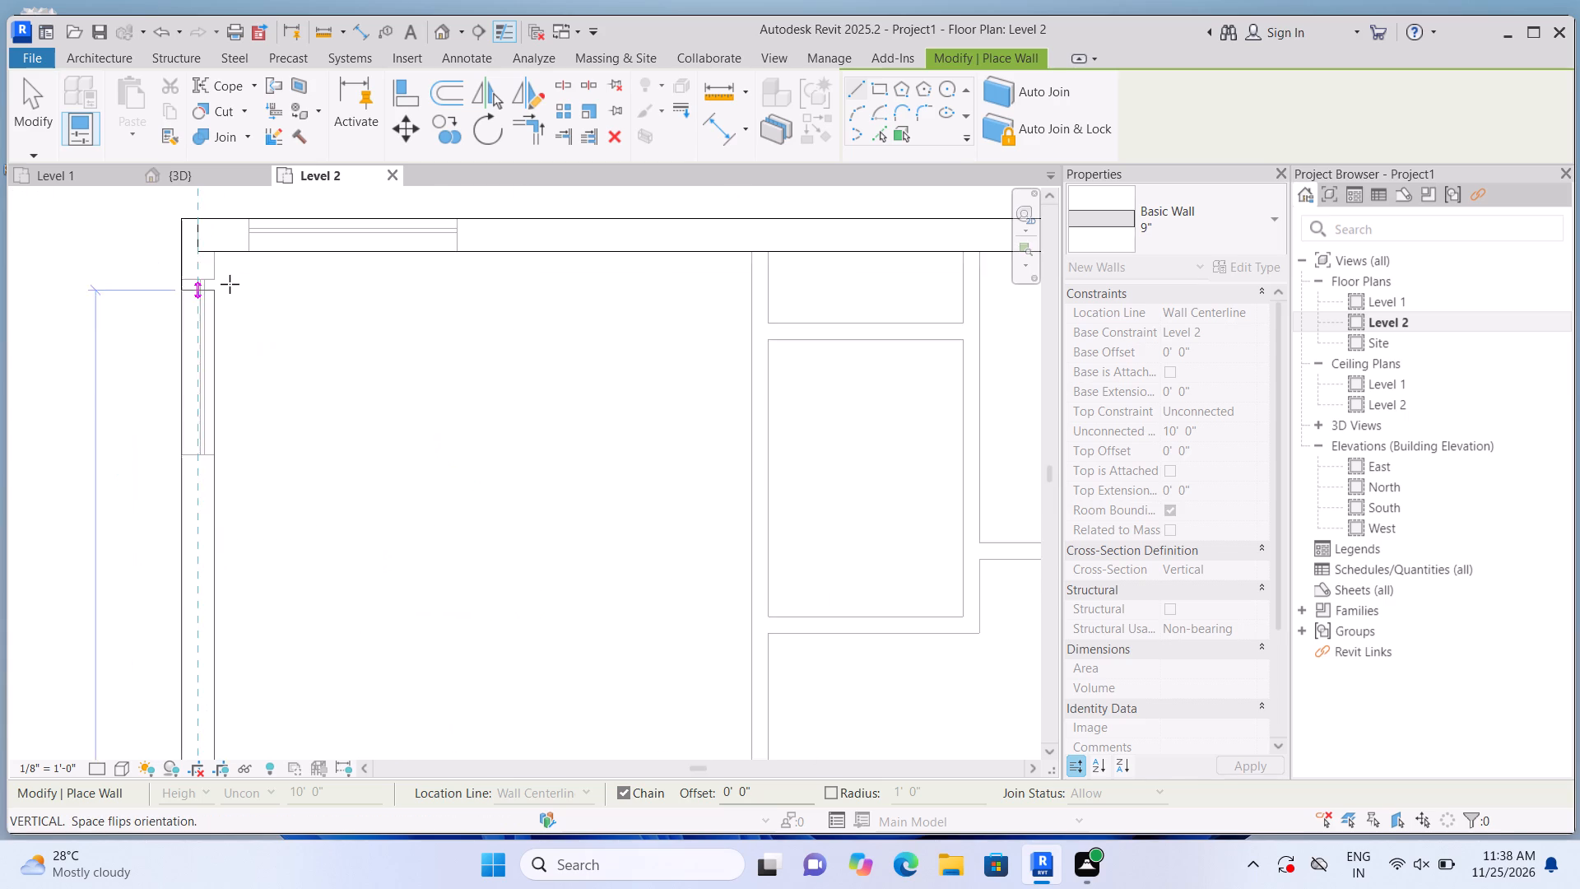
scroll(230, 284, up, 3)
click(213, 212)
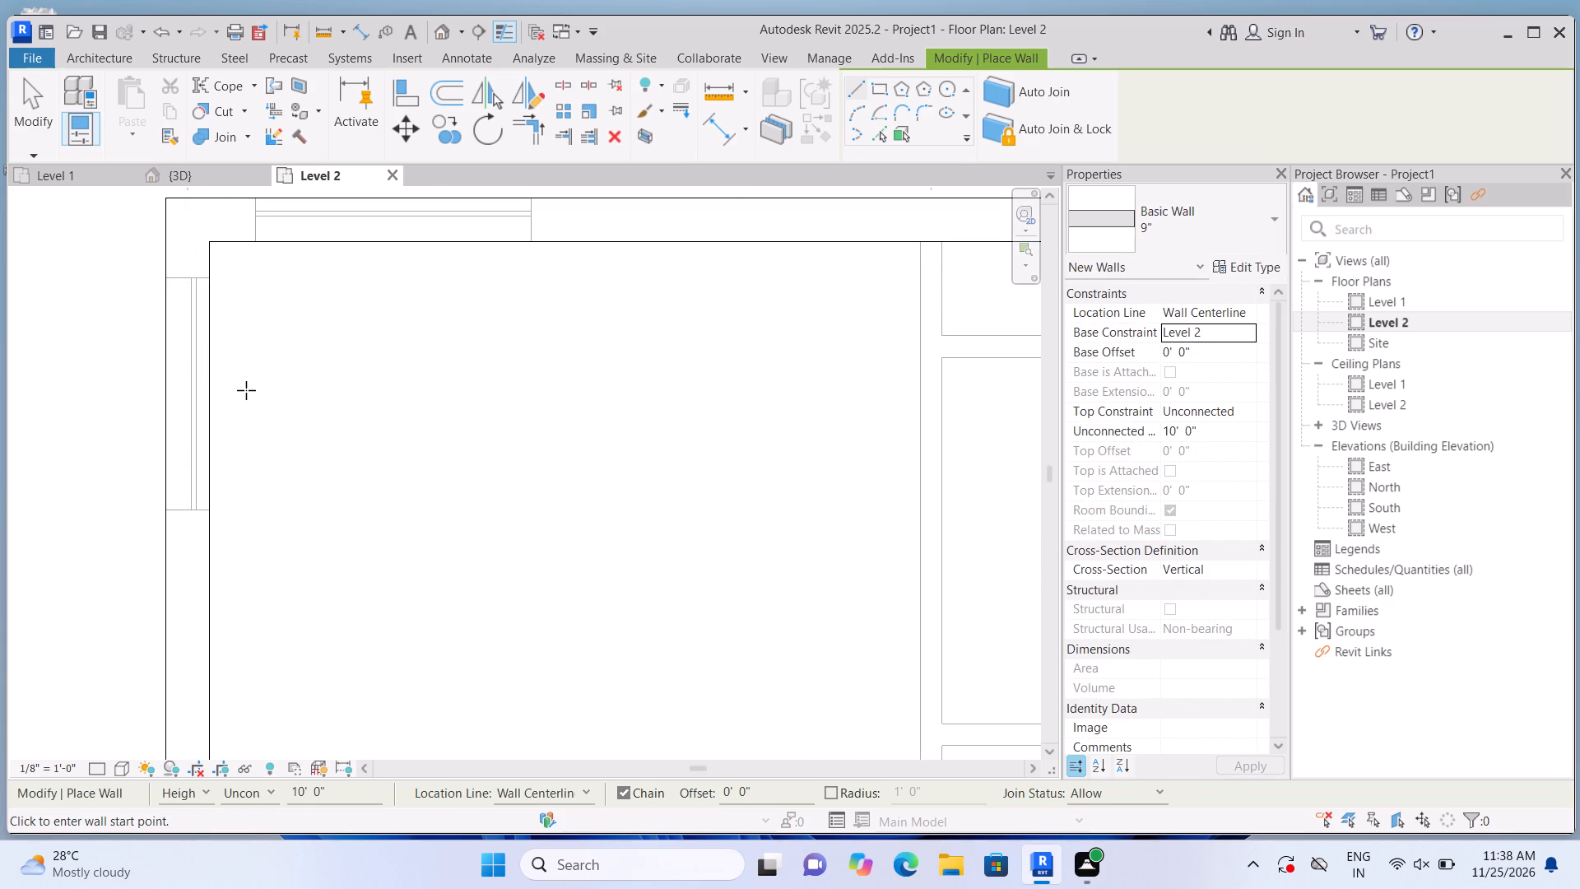
key(Escape)
Draw a 4.5" Basic Wall along the left side of the front-right open area, from the front wall to its back wall line.
scroll(246, 390, down, 13)
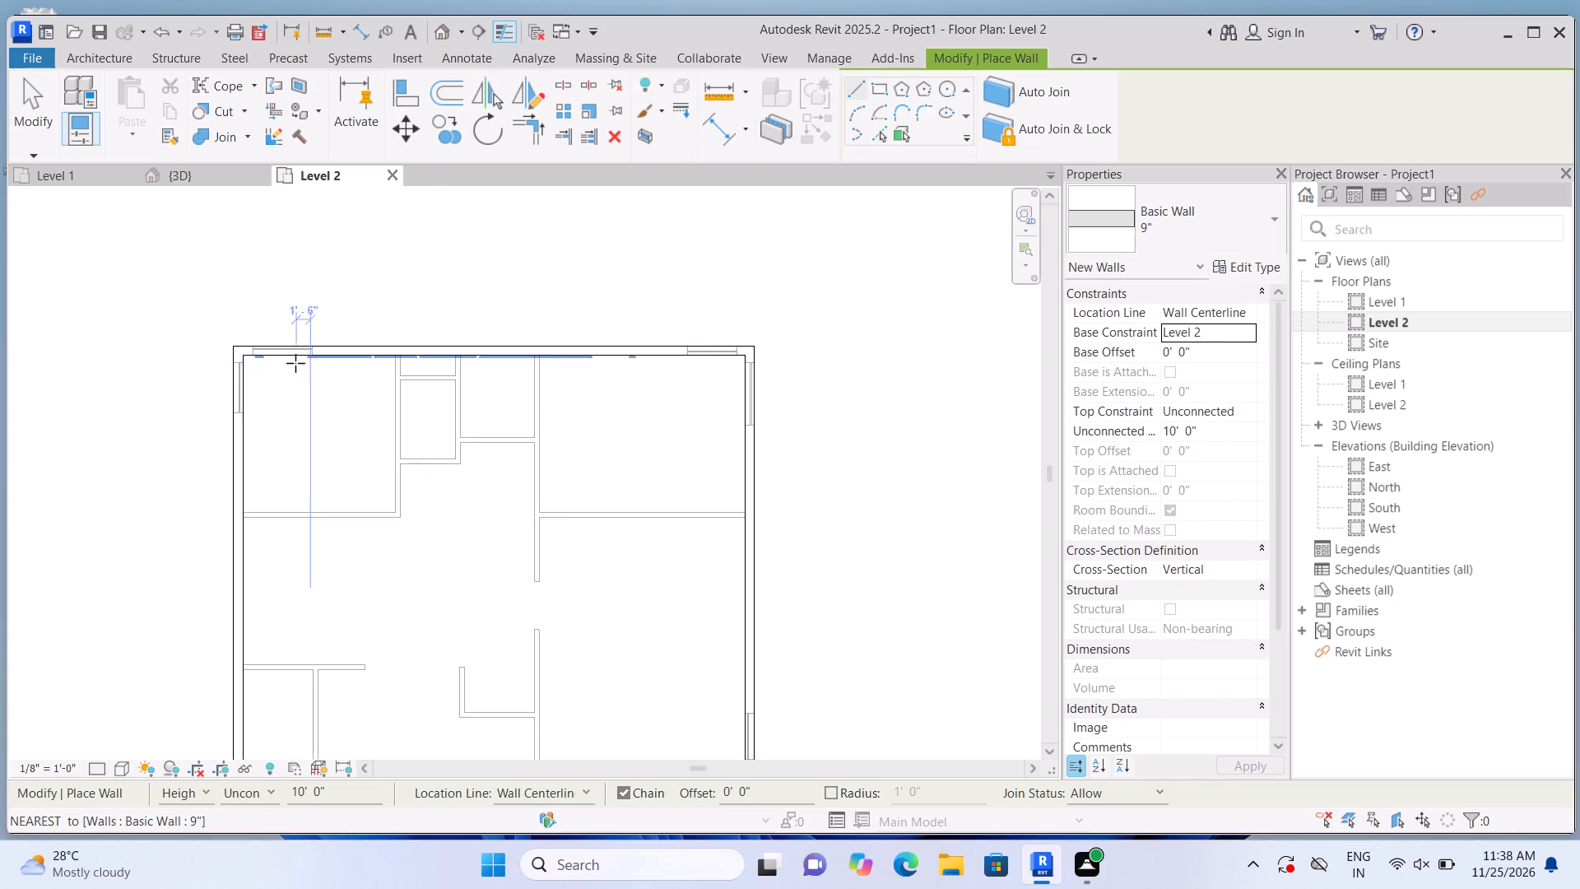
scroll(295, 363, down, 2)
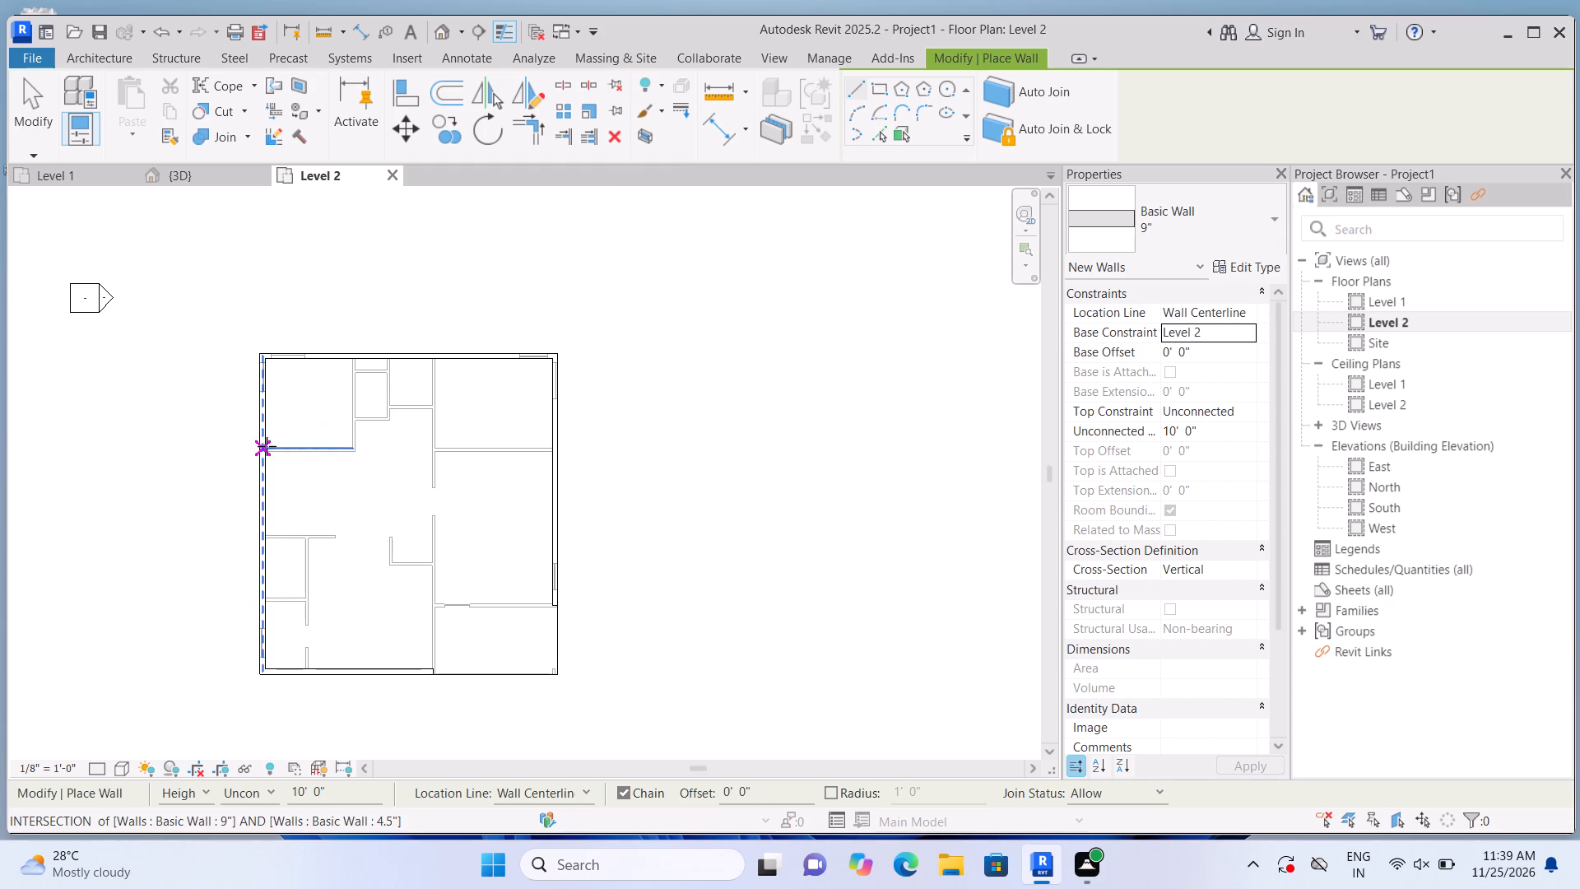
scroll(219, 686, up, 4)
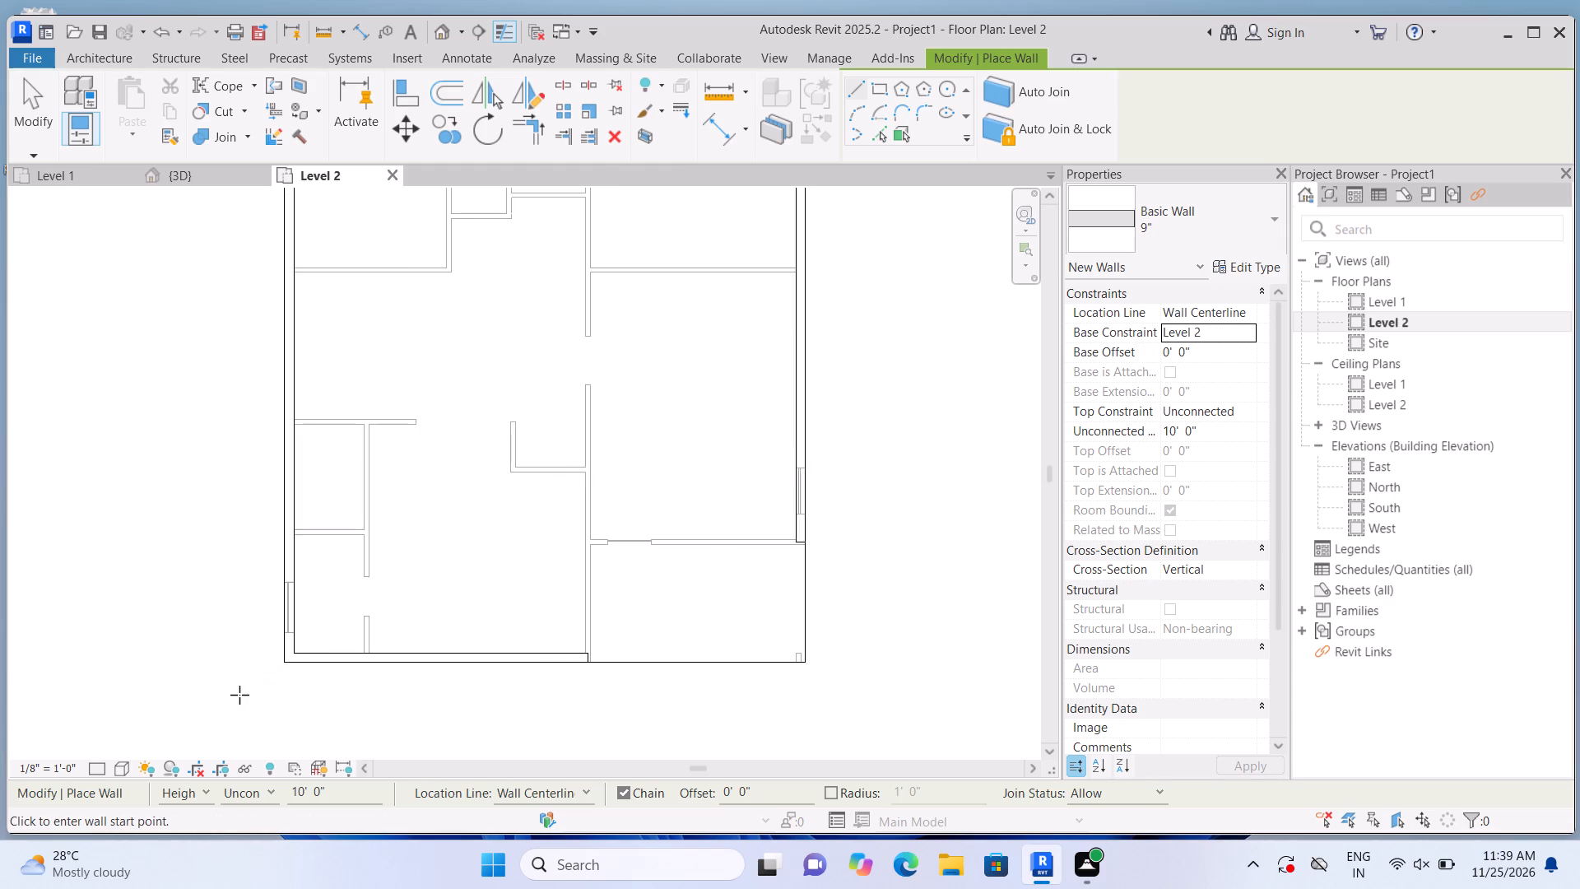
scroll(250, 687, down, 3)
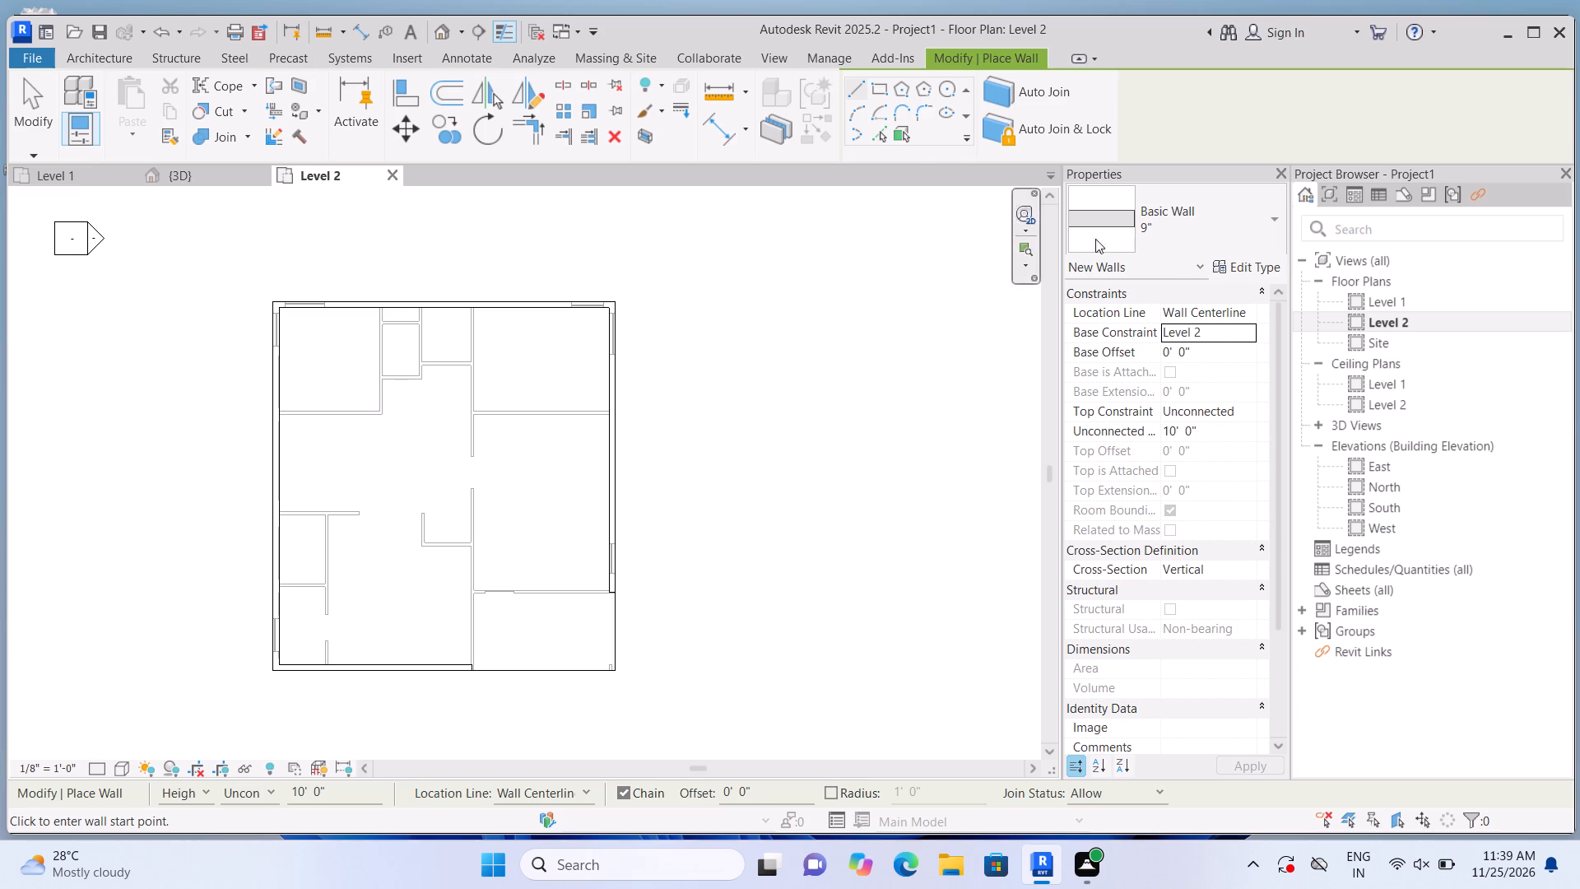
click(1243, 216)
scroll(1252, 365, up, 5)
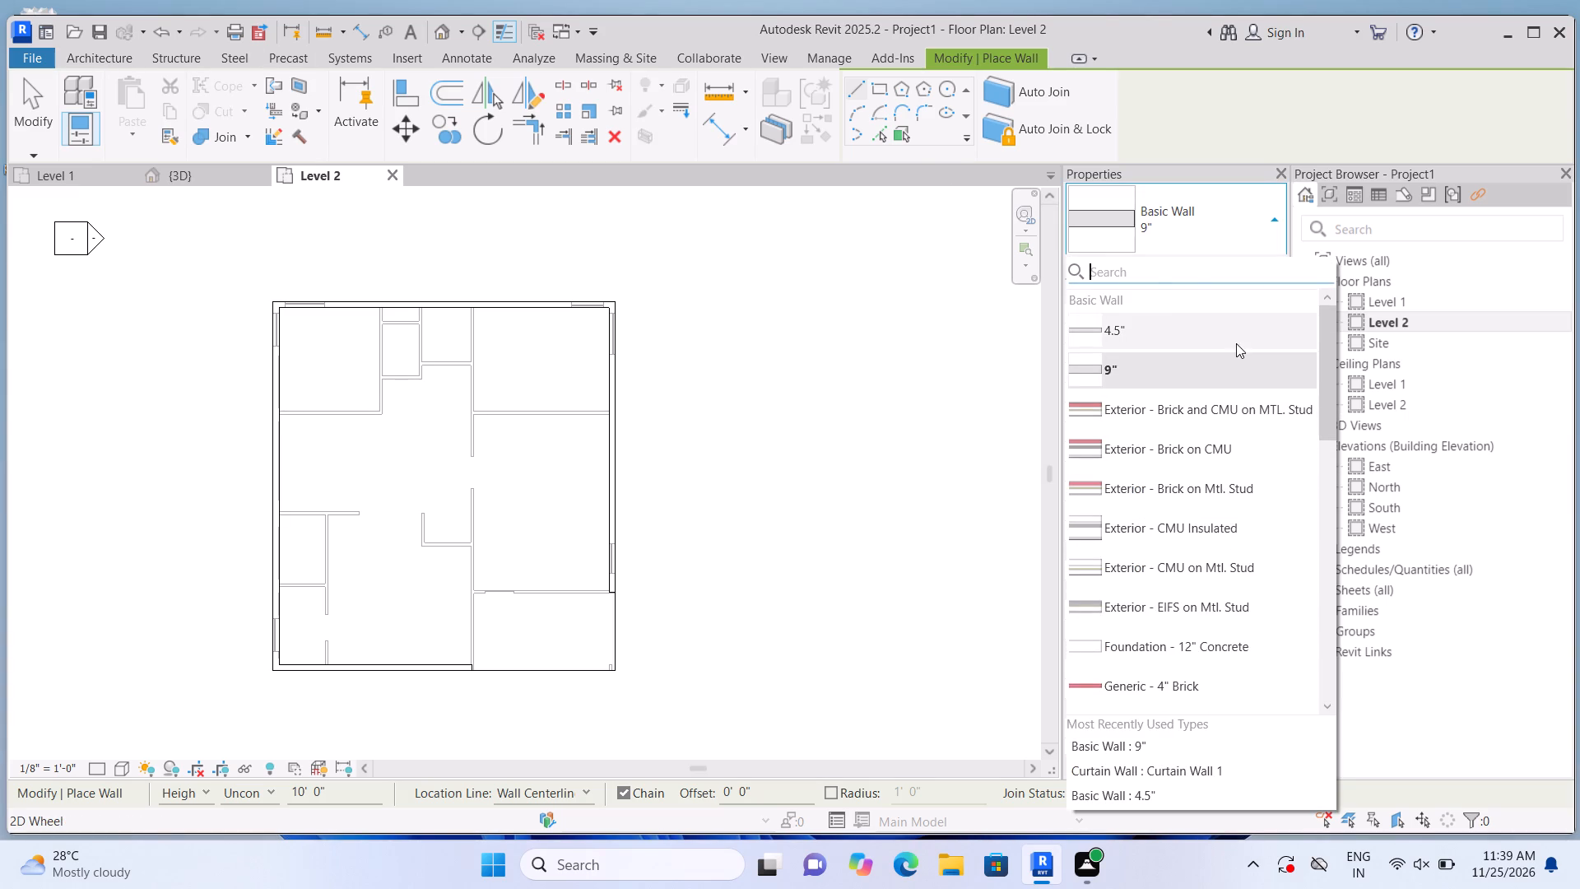
click(1236, 343)
scroll(554, 632, up, 6)
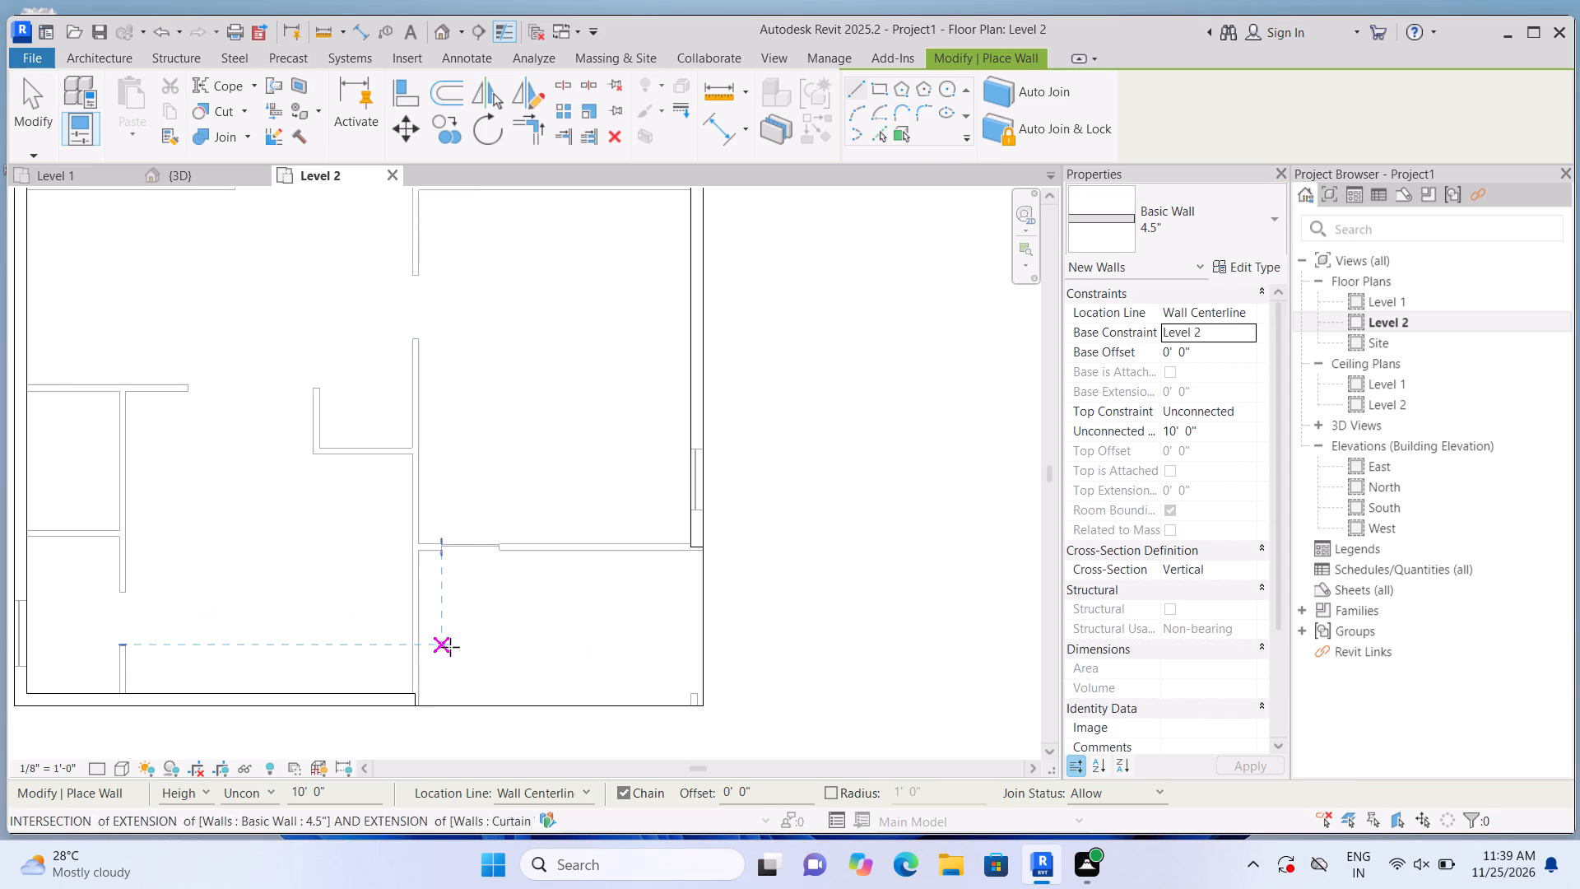
scroll(450, 647, up, 17)
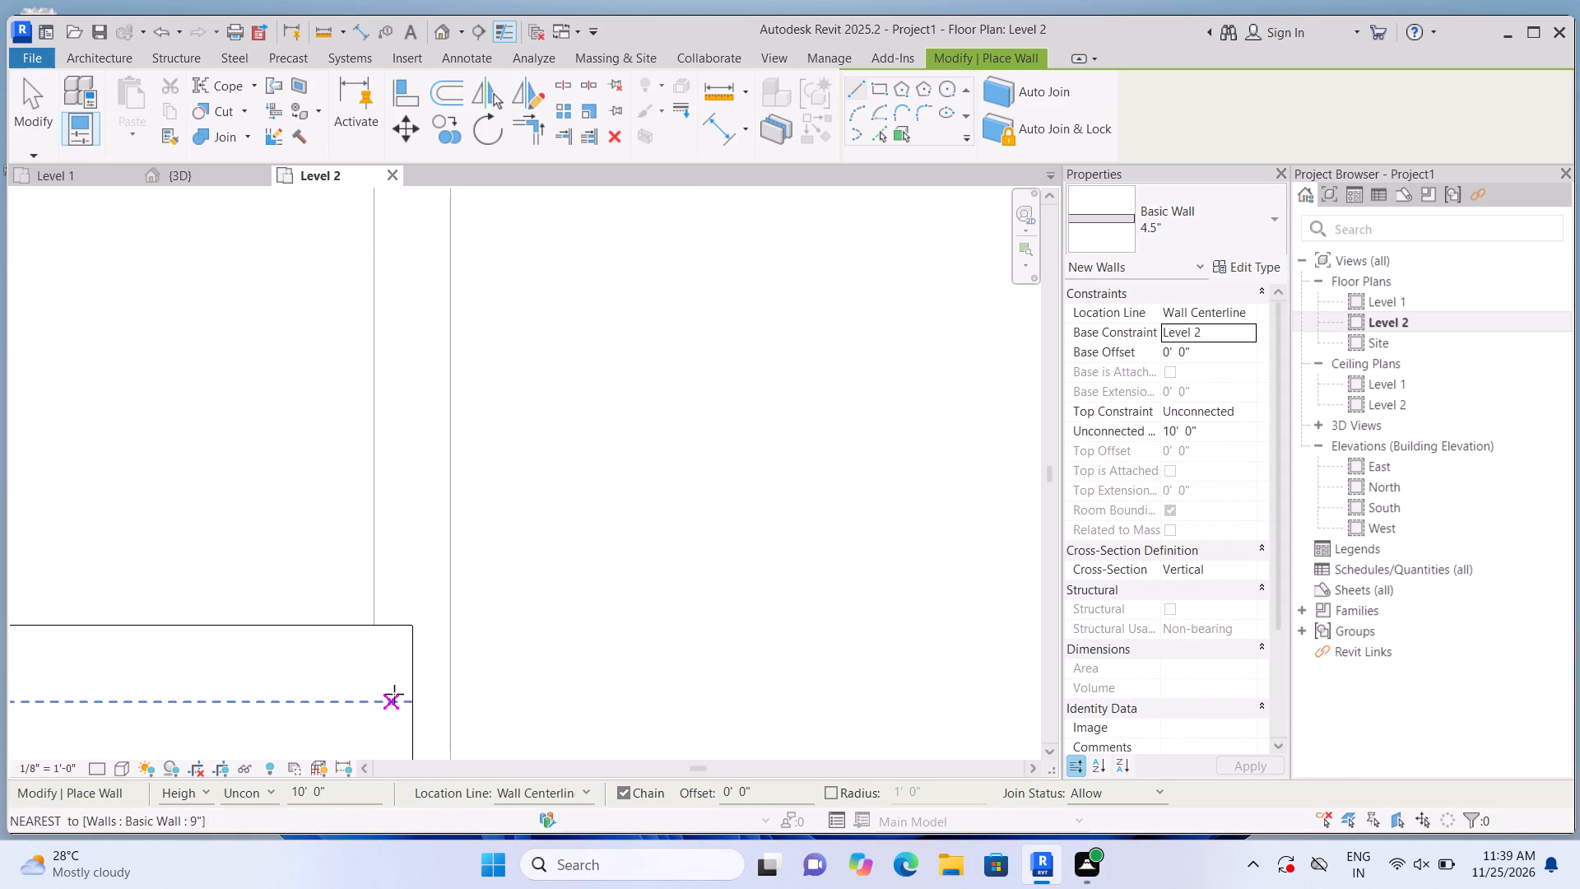
click(417, 692)
scroll(411, 465, down, 7)
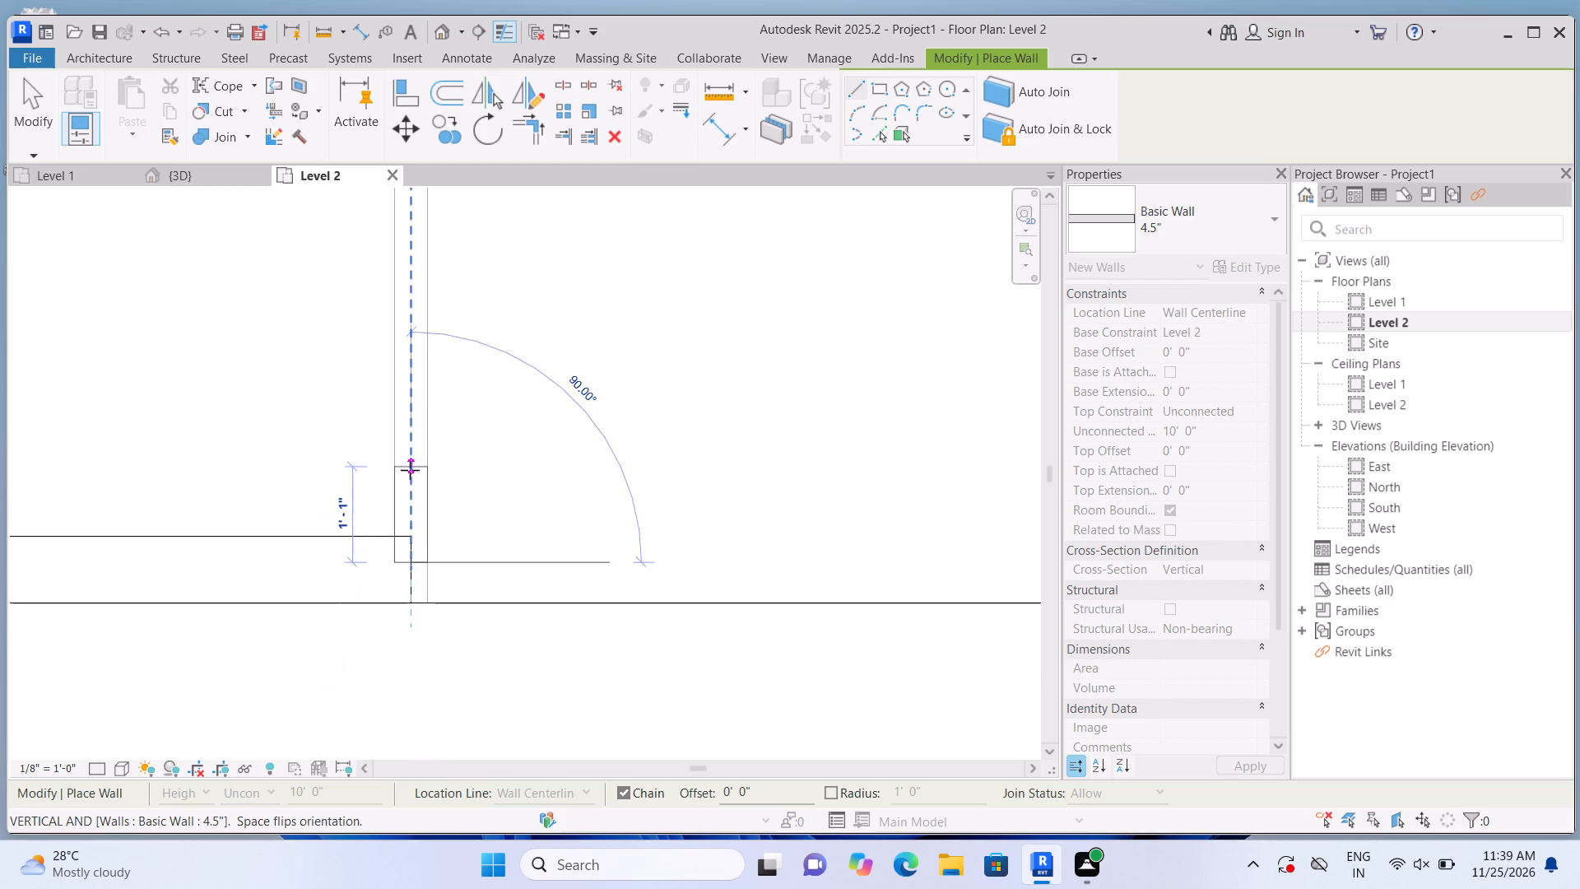
scroll(410, 470, down, 7)
middle_drag(407, 230, 388, 539)
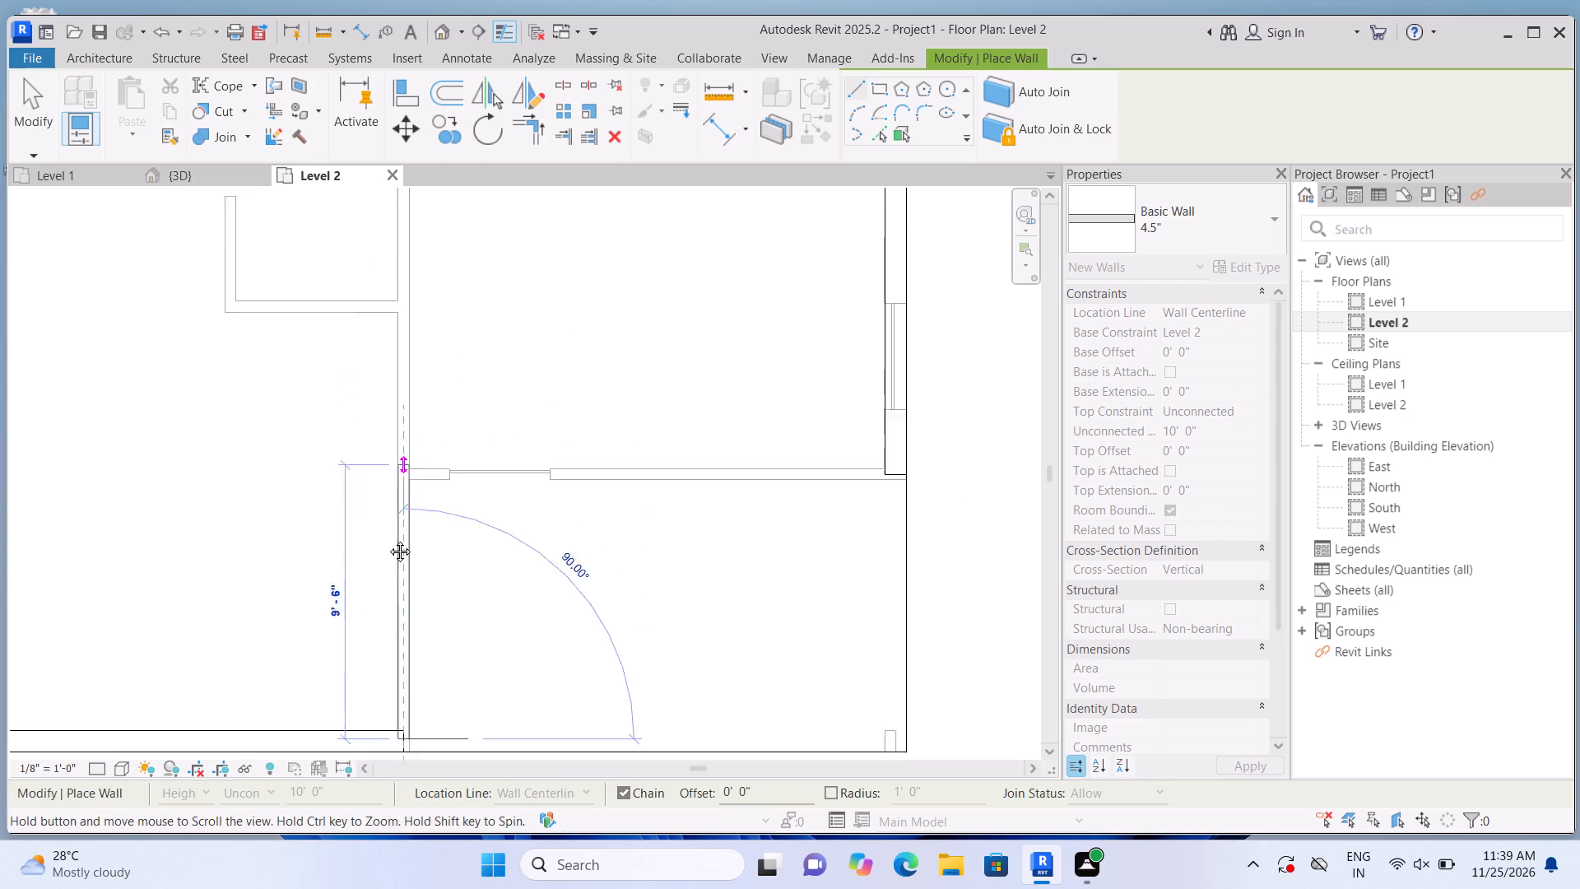
middle_drag(388, 539, 386, 548)
scroll(381, 547, up, 12)
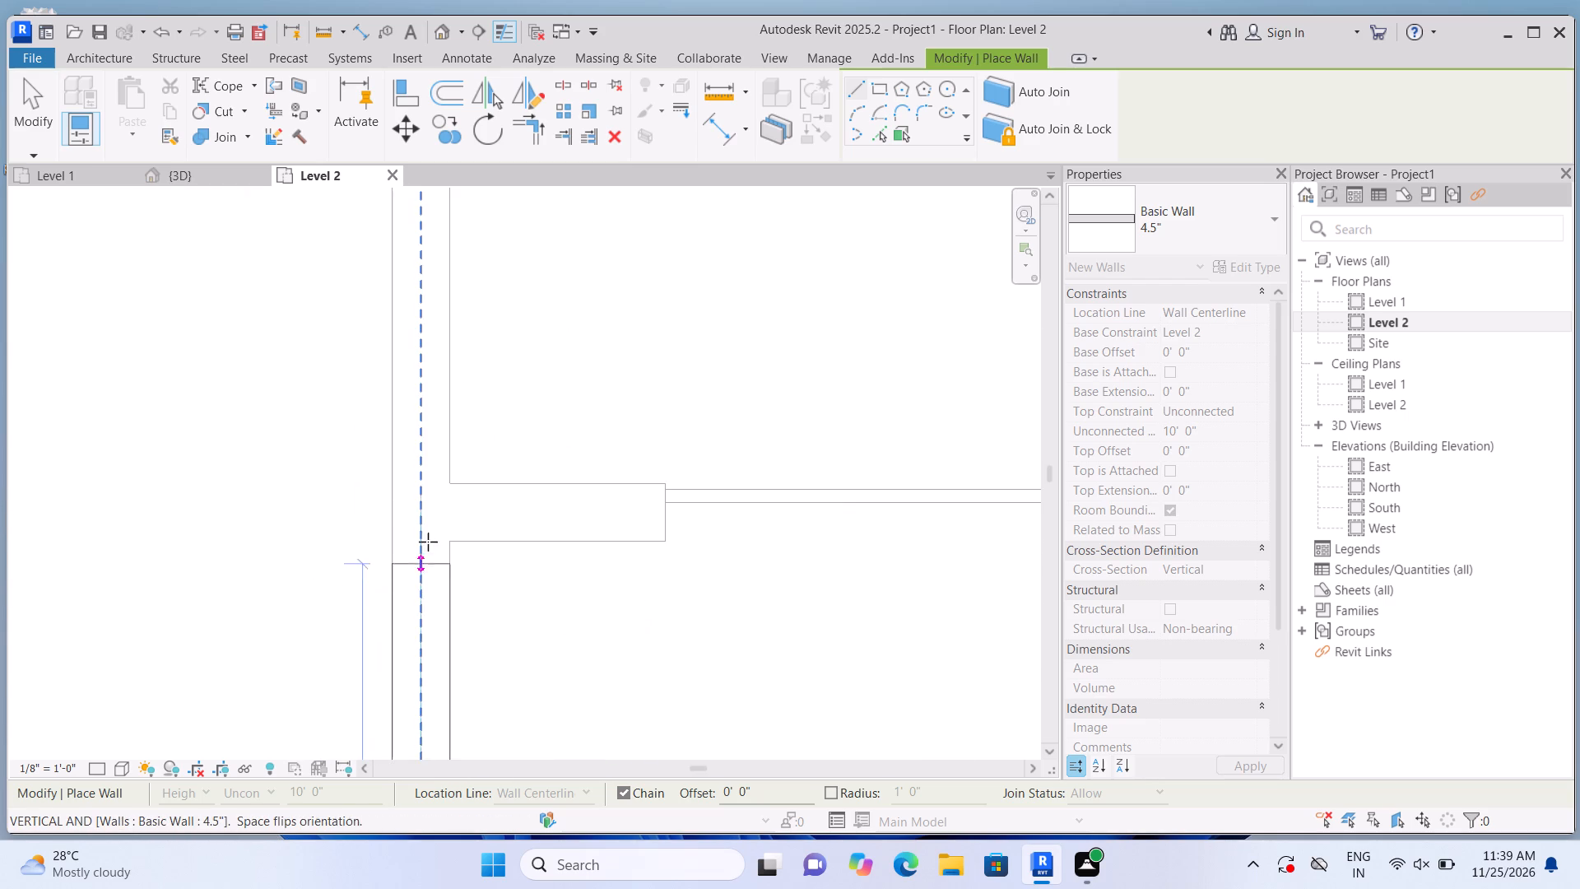
click(438, 517)
Continue the 4.5" wall along the back of the front-right open area to the right exterior wall, then end the chain.
scroll(607, 505, down, 3)
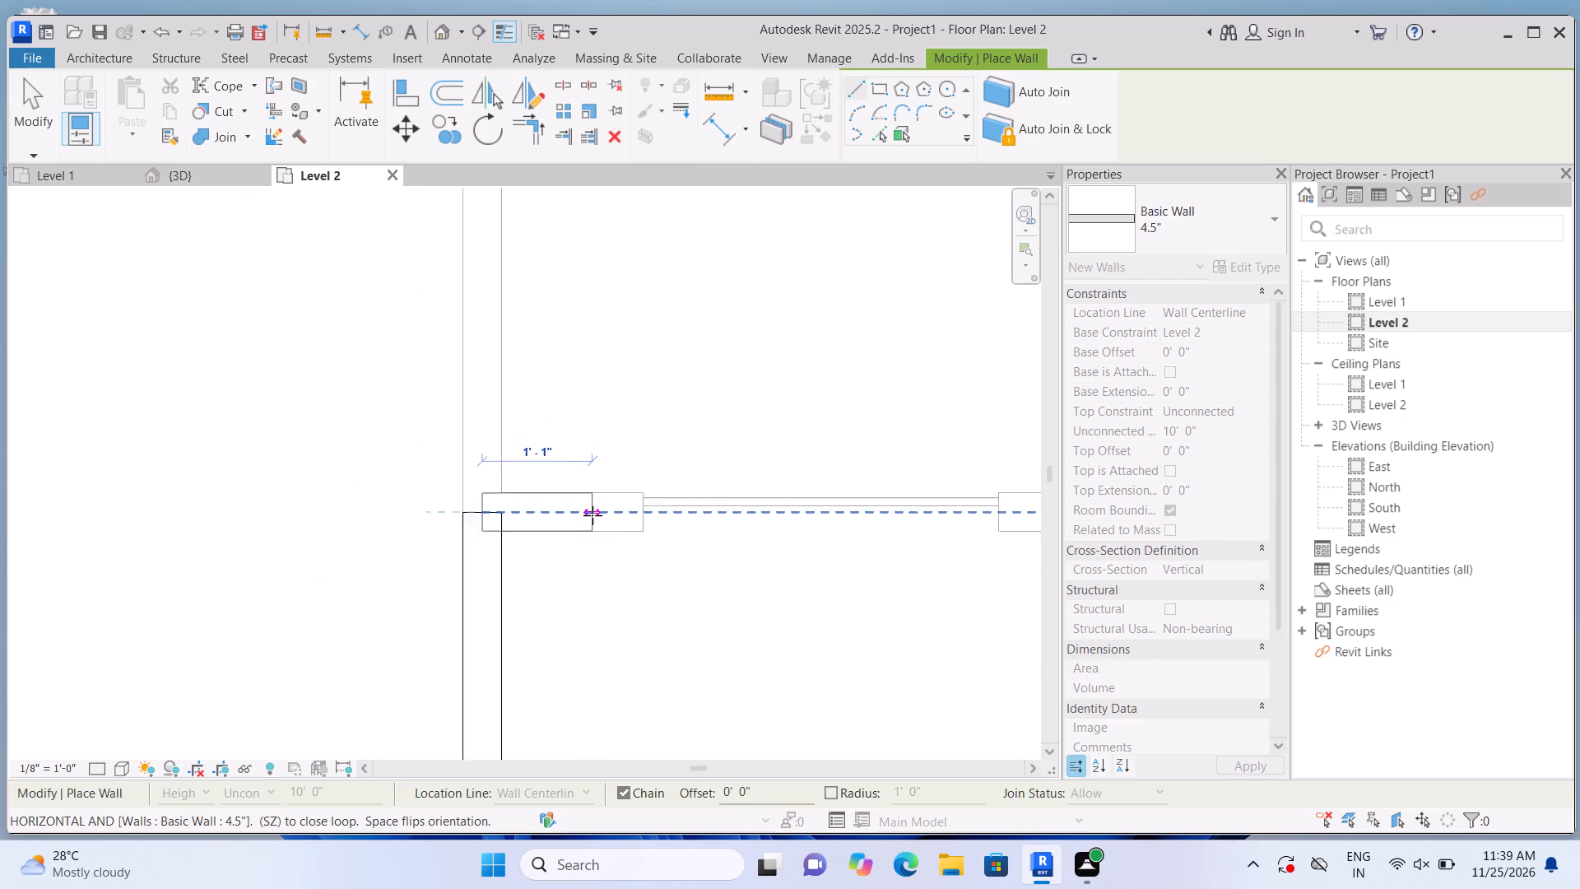
scroll(592, 515, down, 14)
scroll(858, 513, up, 2)
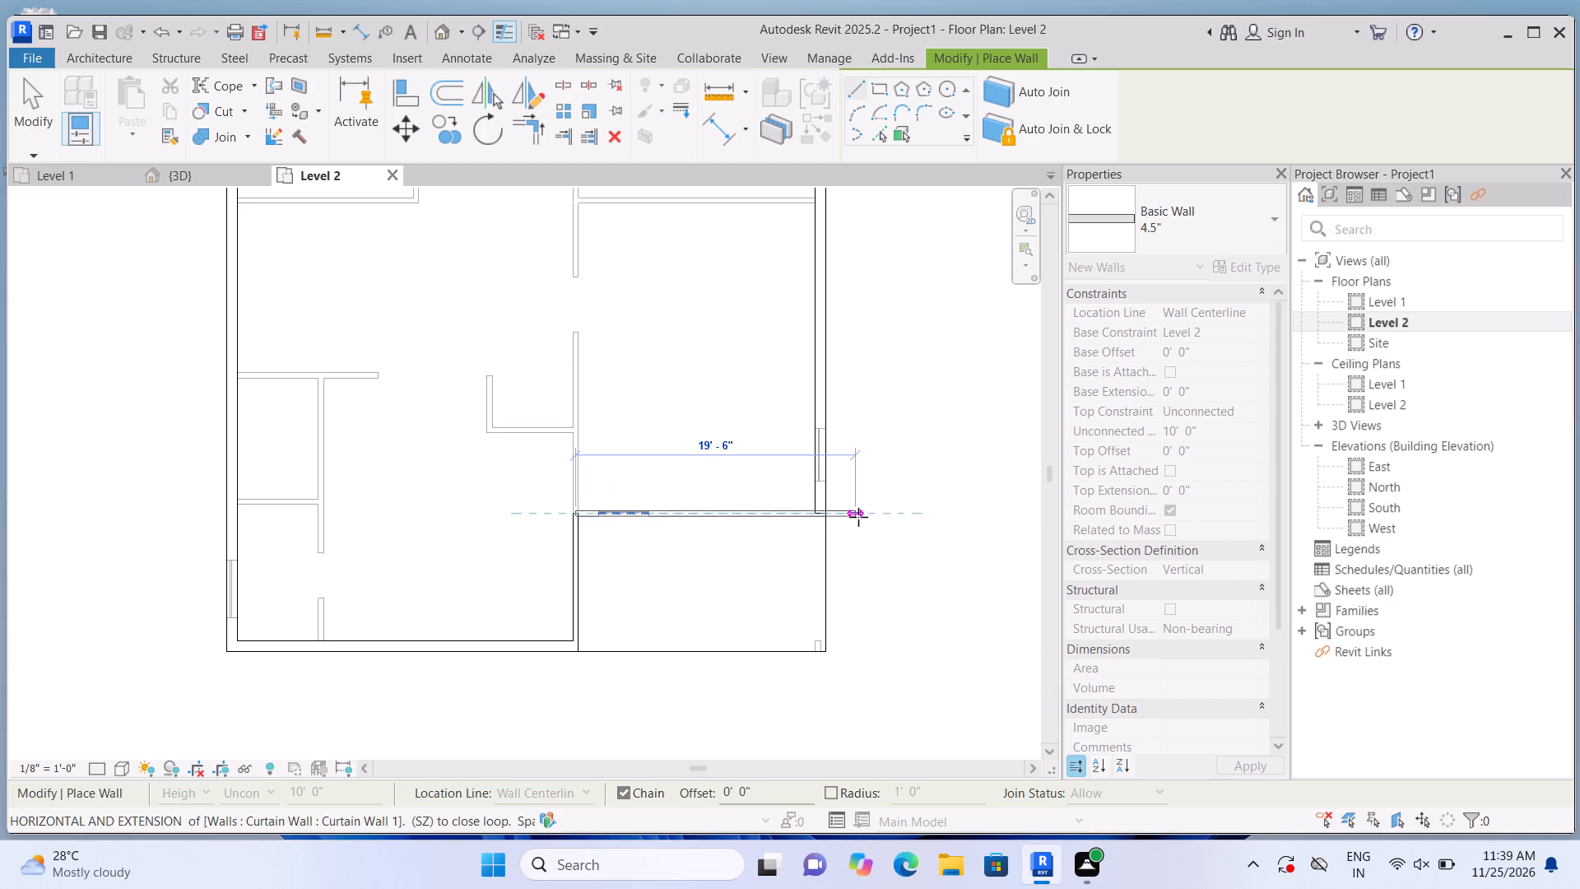
scroll(858, 517, up, 18)
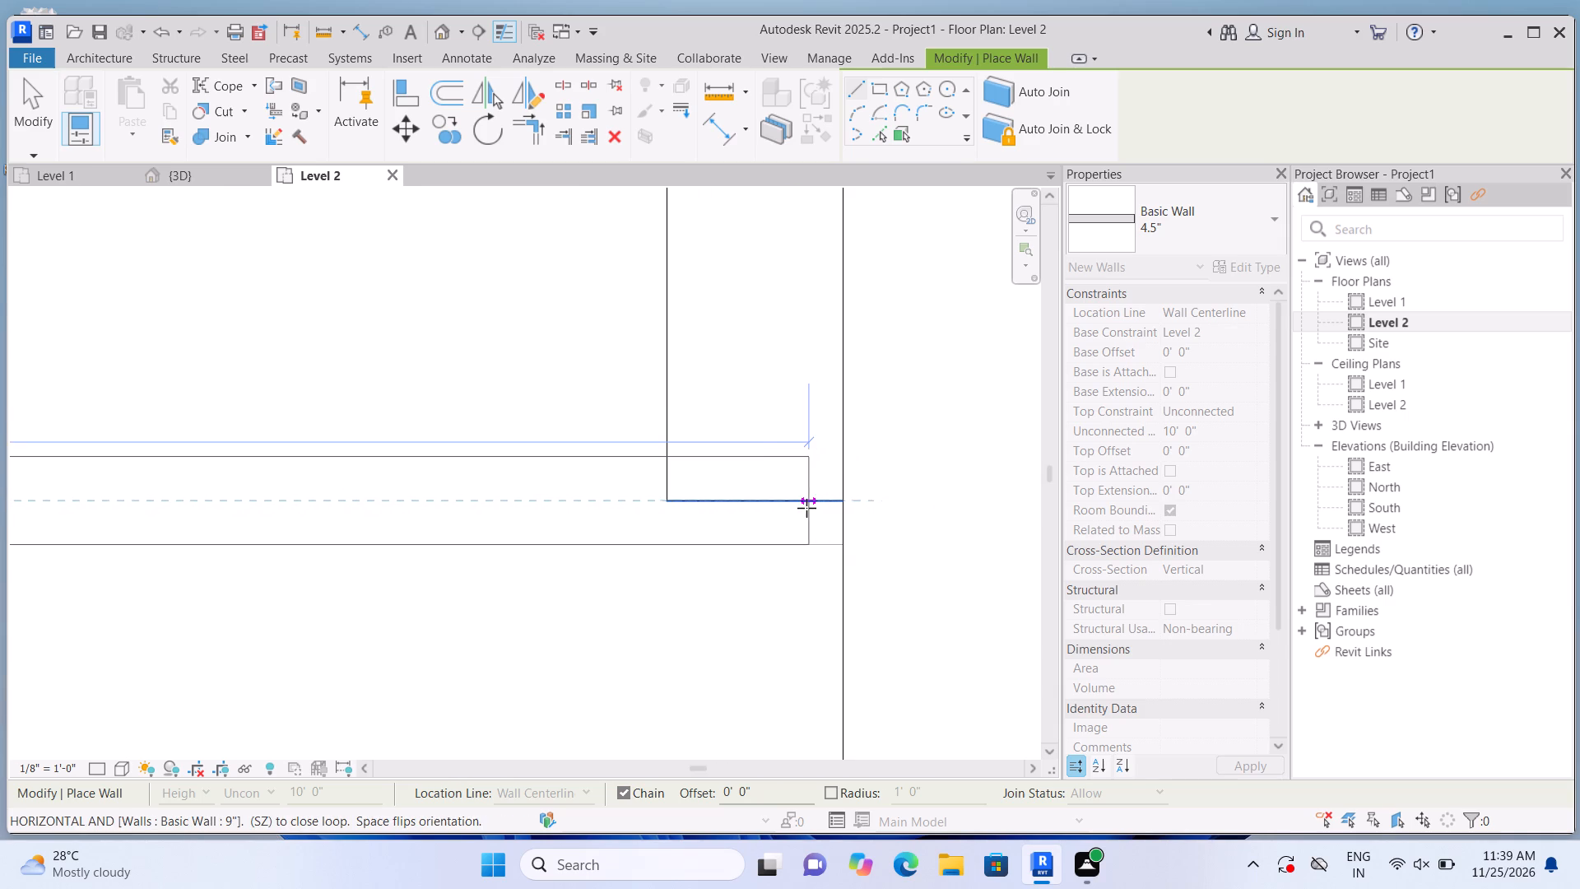
click(806, 508)
scroll(806, 512, down, 7)
key(Escape)
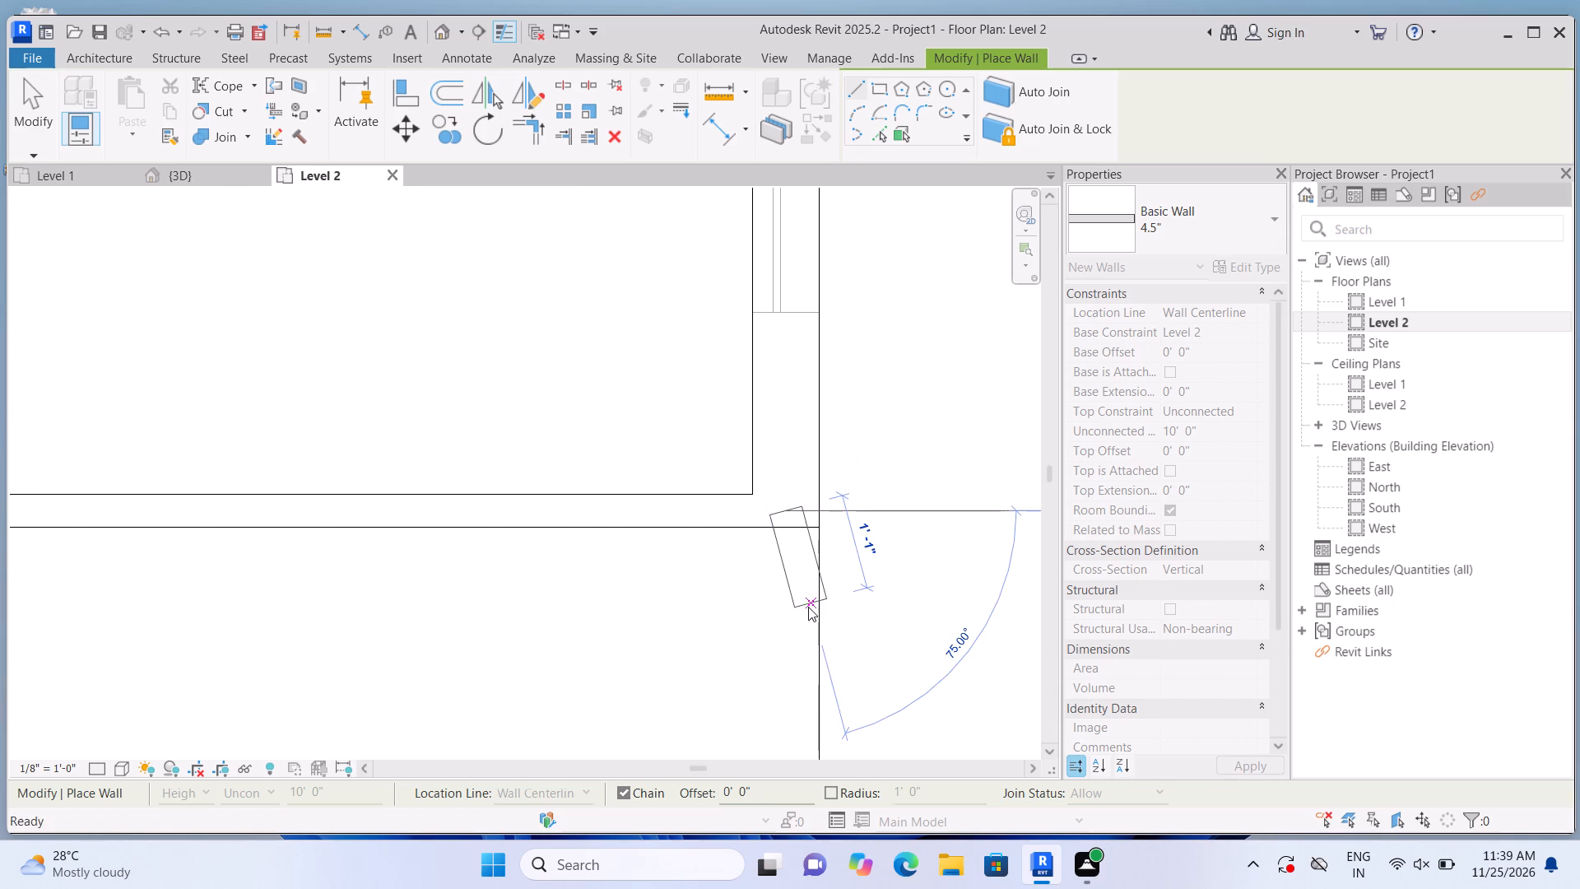
Draw the back-left room's 4.5" front wall from the left exterior wall to the room's front-right corner, following the Level 1 wall.
scroll(808, 610, down, 17)
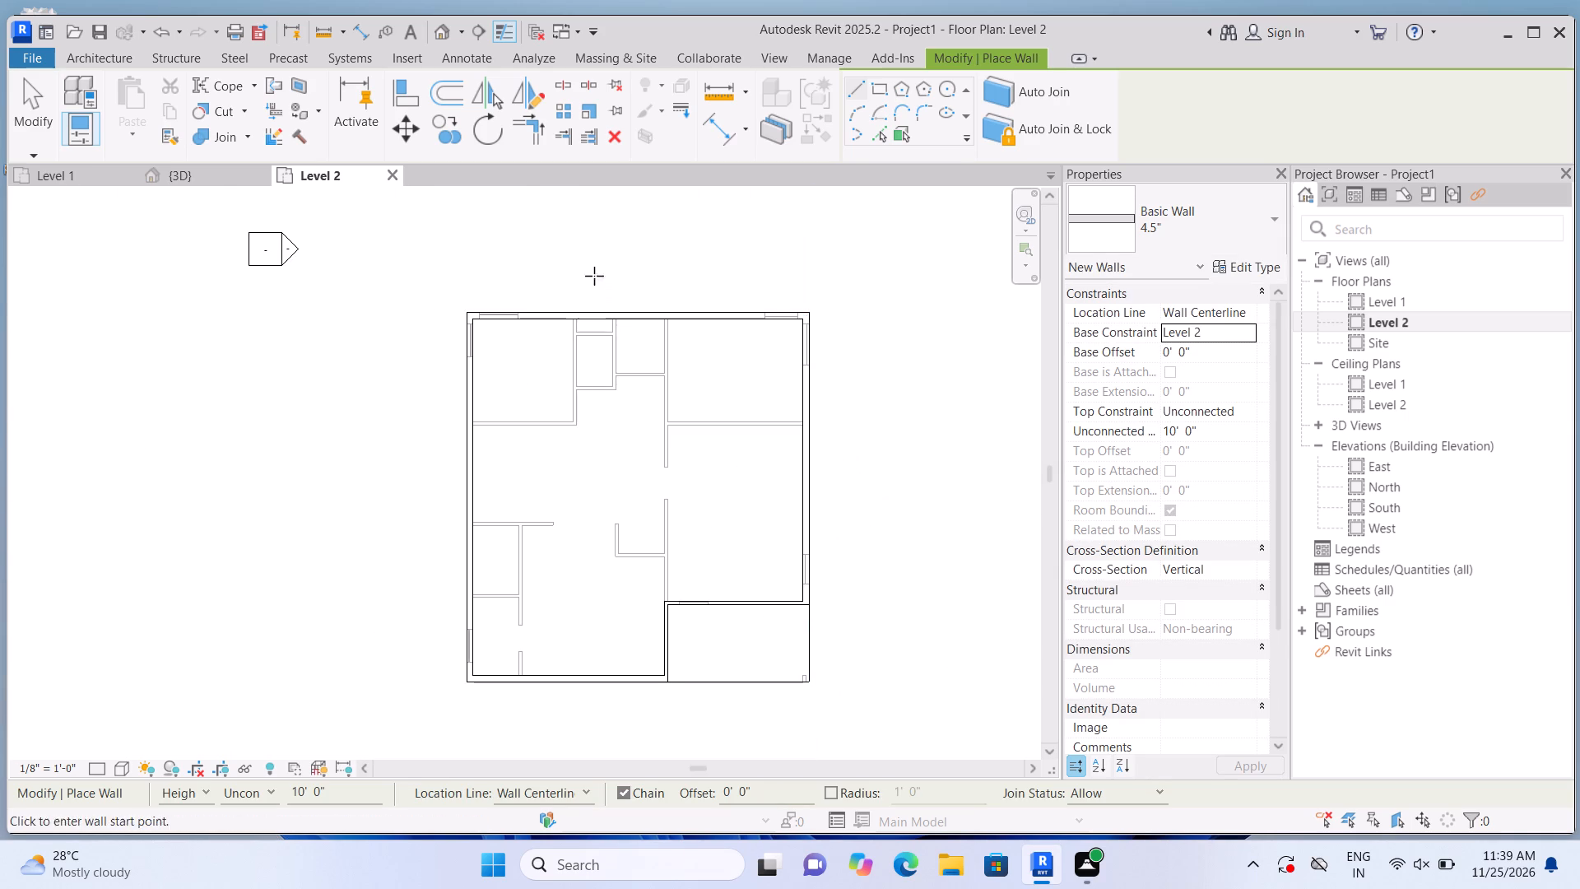
scroll(572, 277, up, 19)
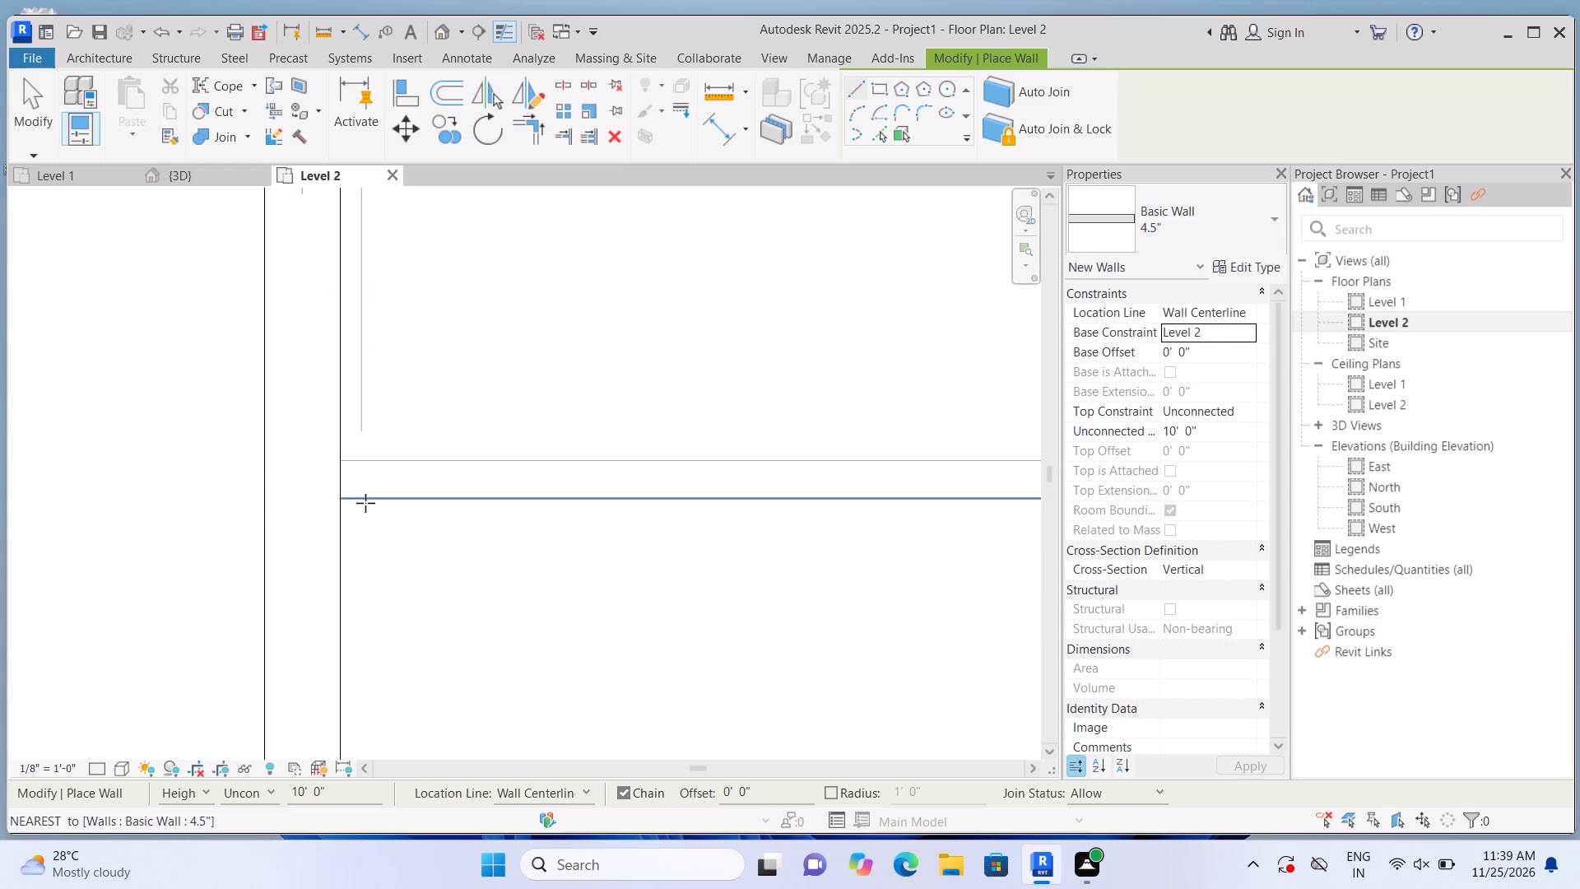
scroll(365, 503, up, 3)
click(323, 463)
scroll(506, 460, down, 2)
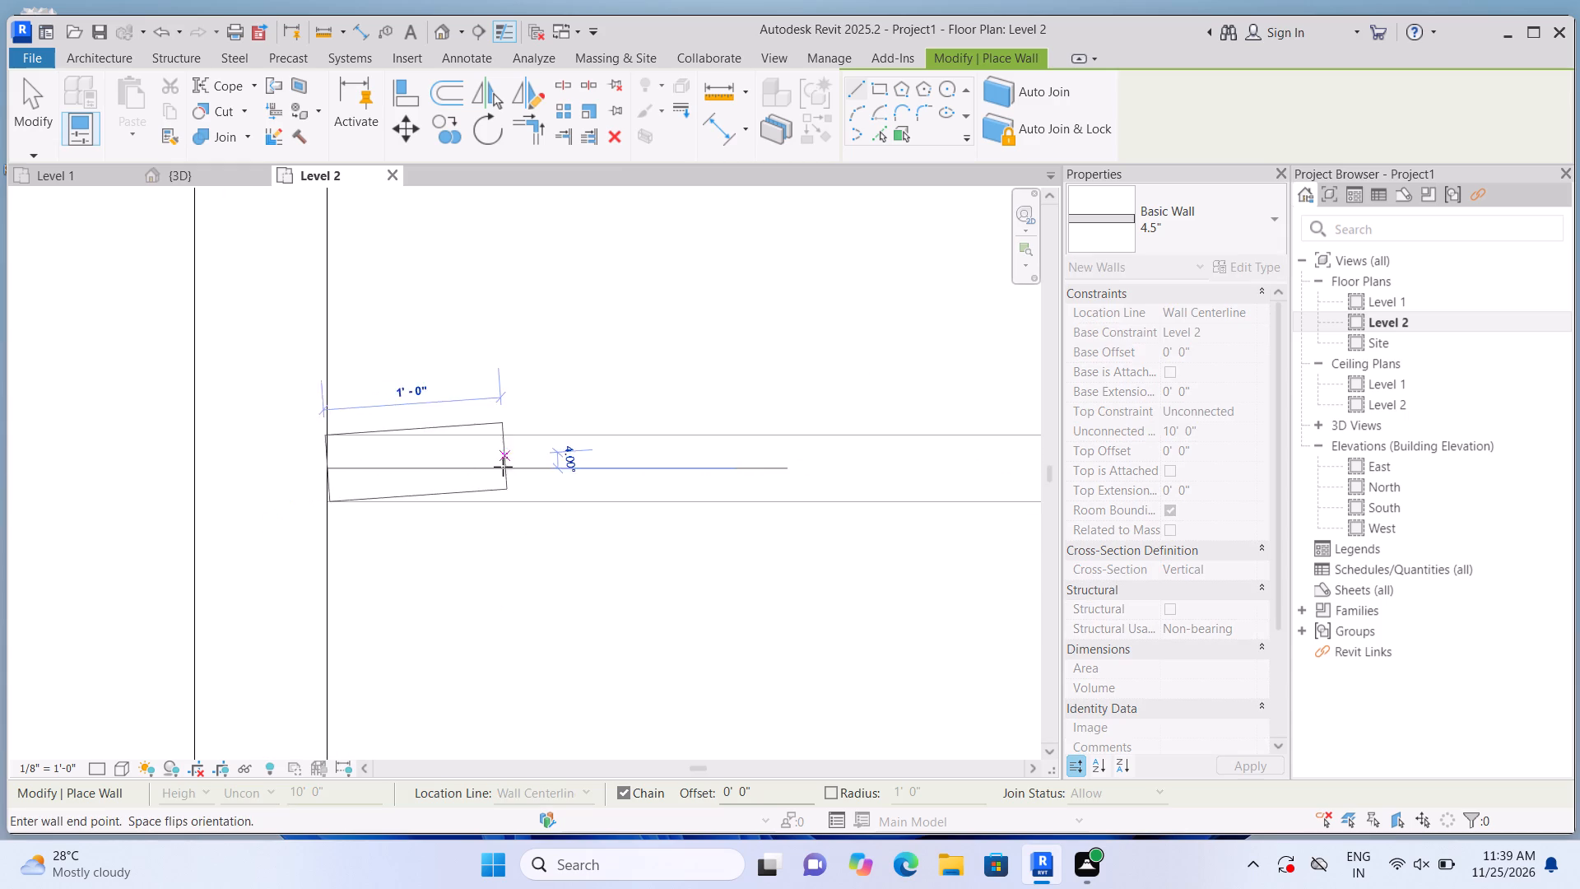
scroll(503, 467, down, 13)
scroll(709, 503, up, 3)
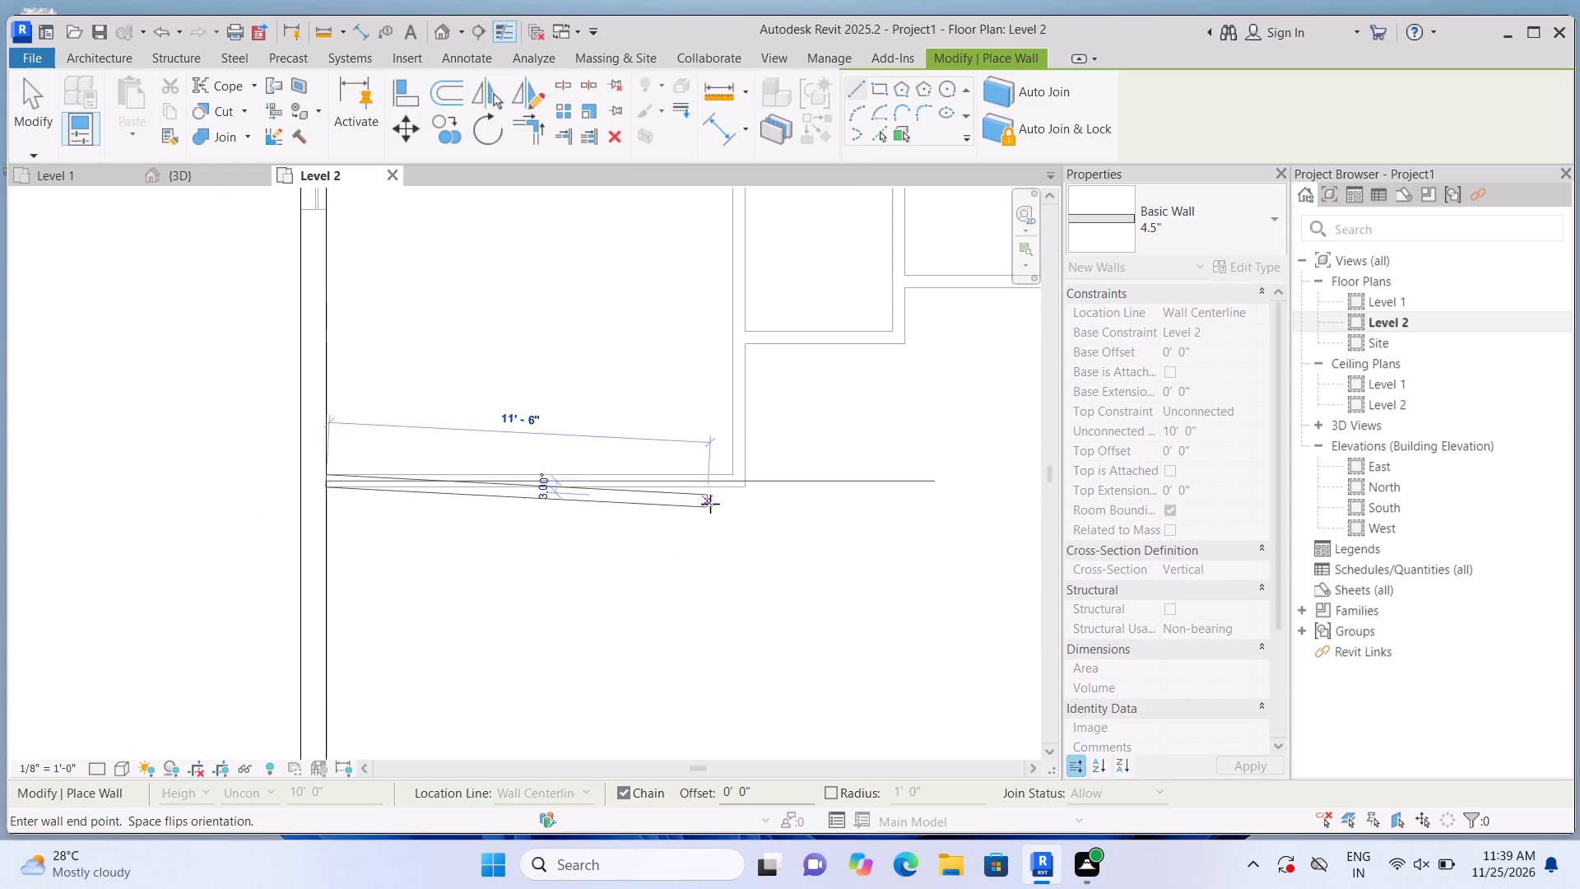
scroll(710, 504, up, 10)
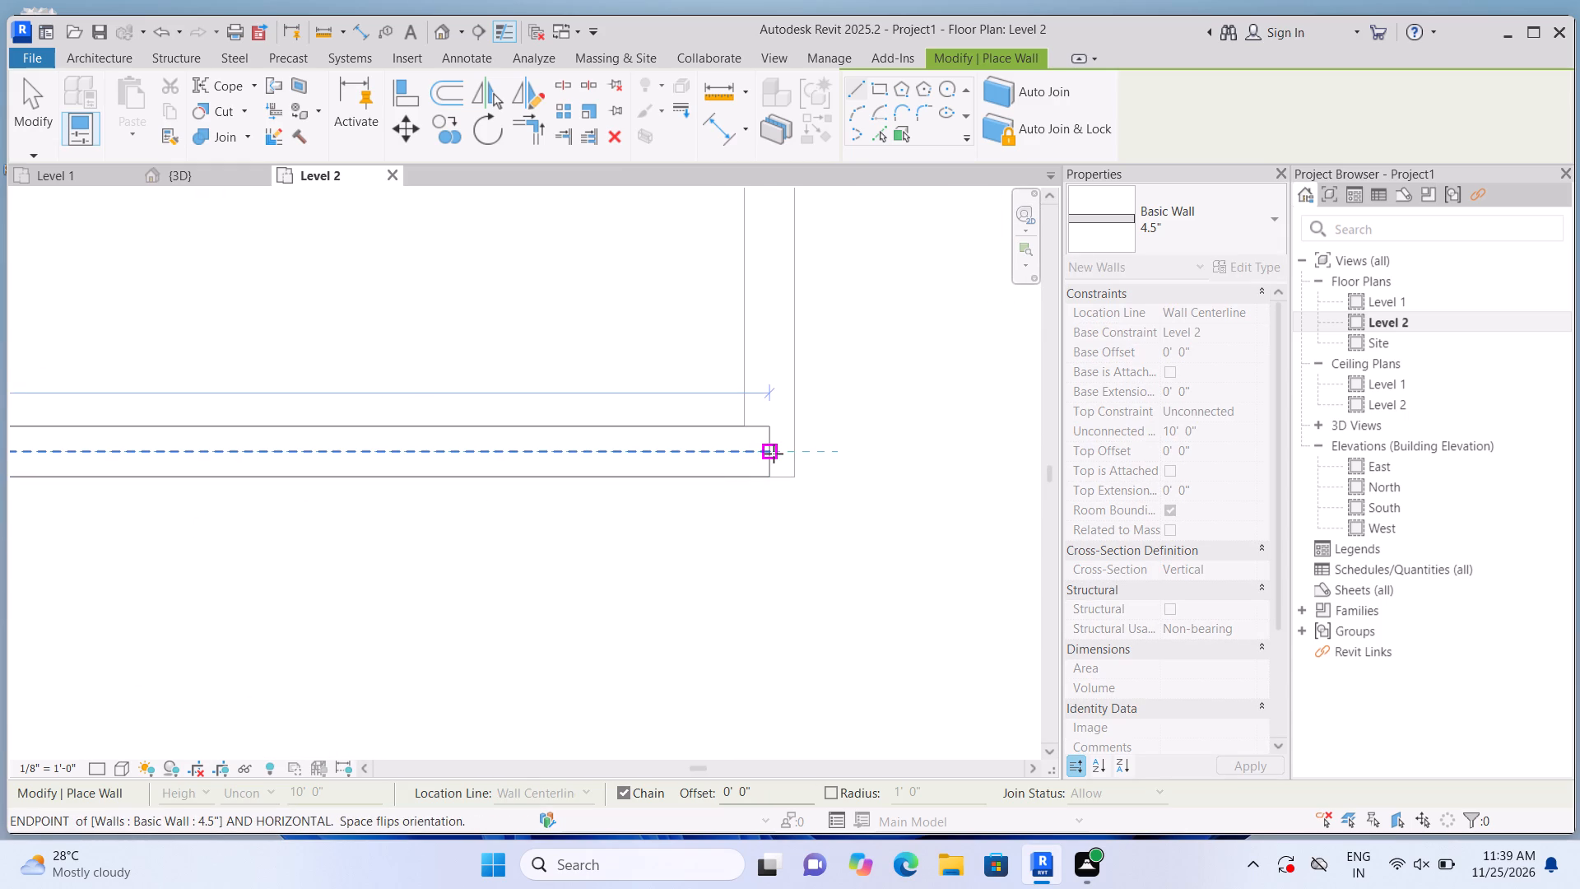
scroll(777, 452, up, 6)
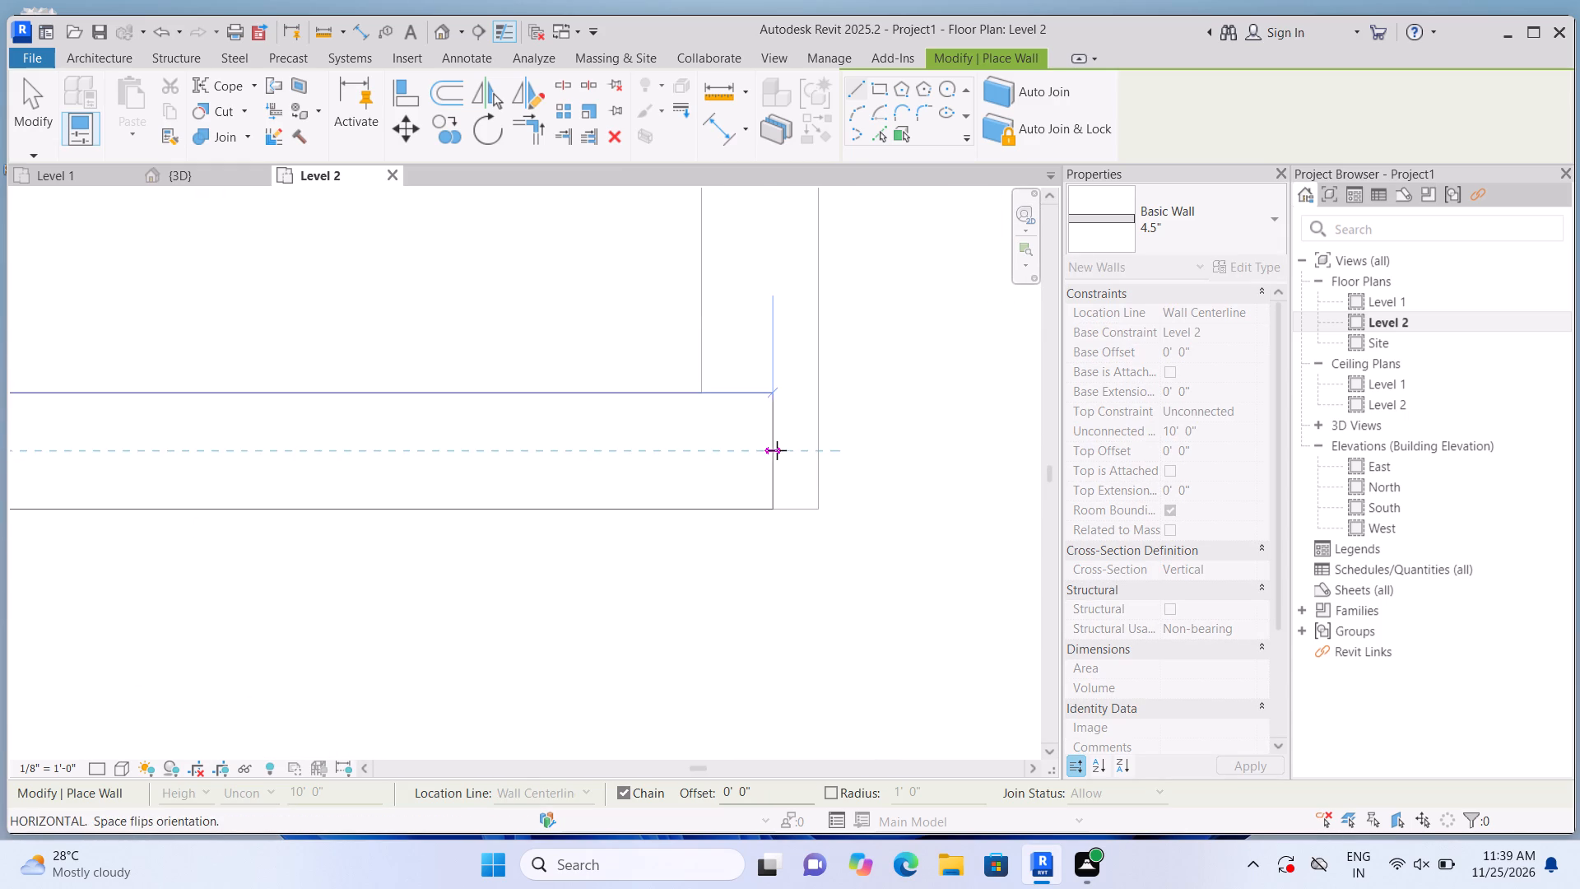
click(769, 450)
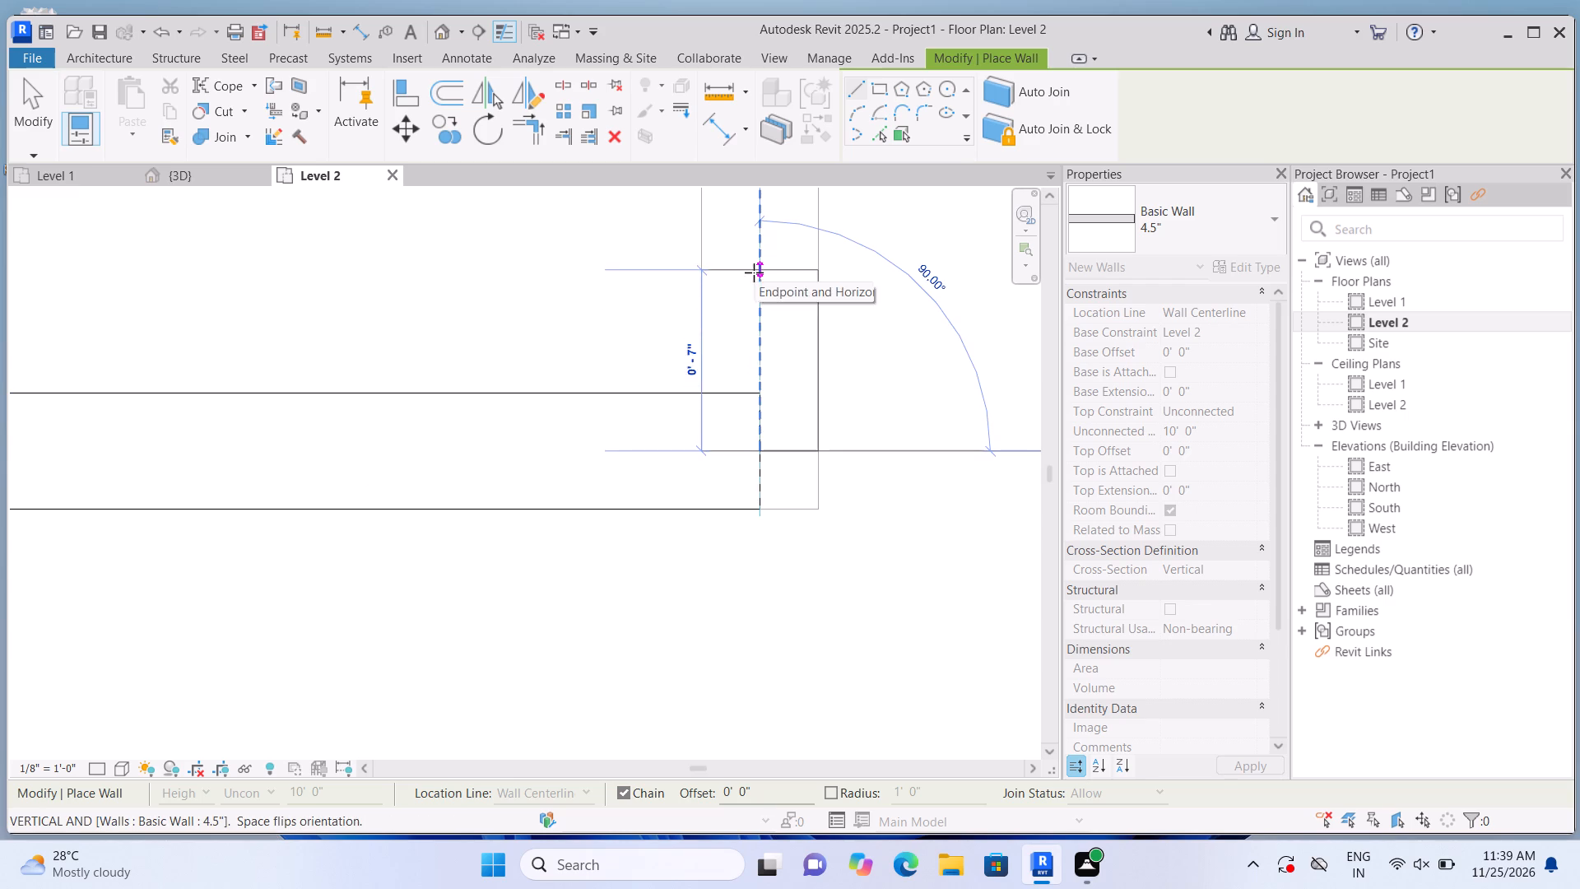
Continue the 4.5" wall along the back-left room's right side to the back exterior wall, then end the chain.
scroll(754, 275, down, 6)
middle_drag(741, 295, 741, 302)
middle_drag(740, 319, 723, 502)
scroll(732, 478, down, 7)
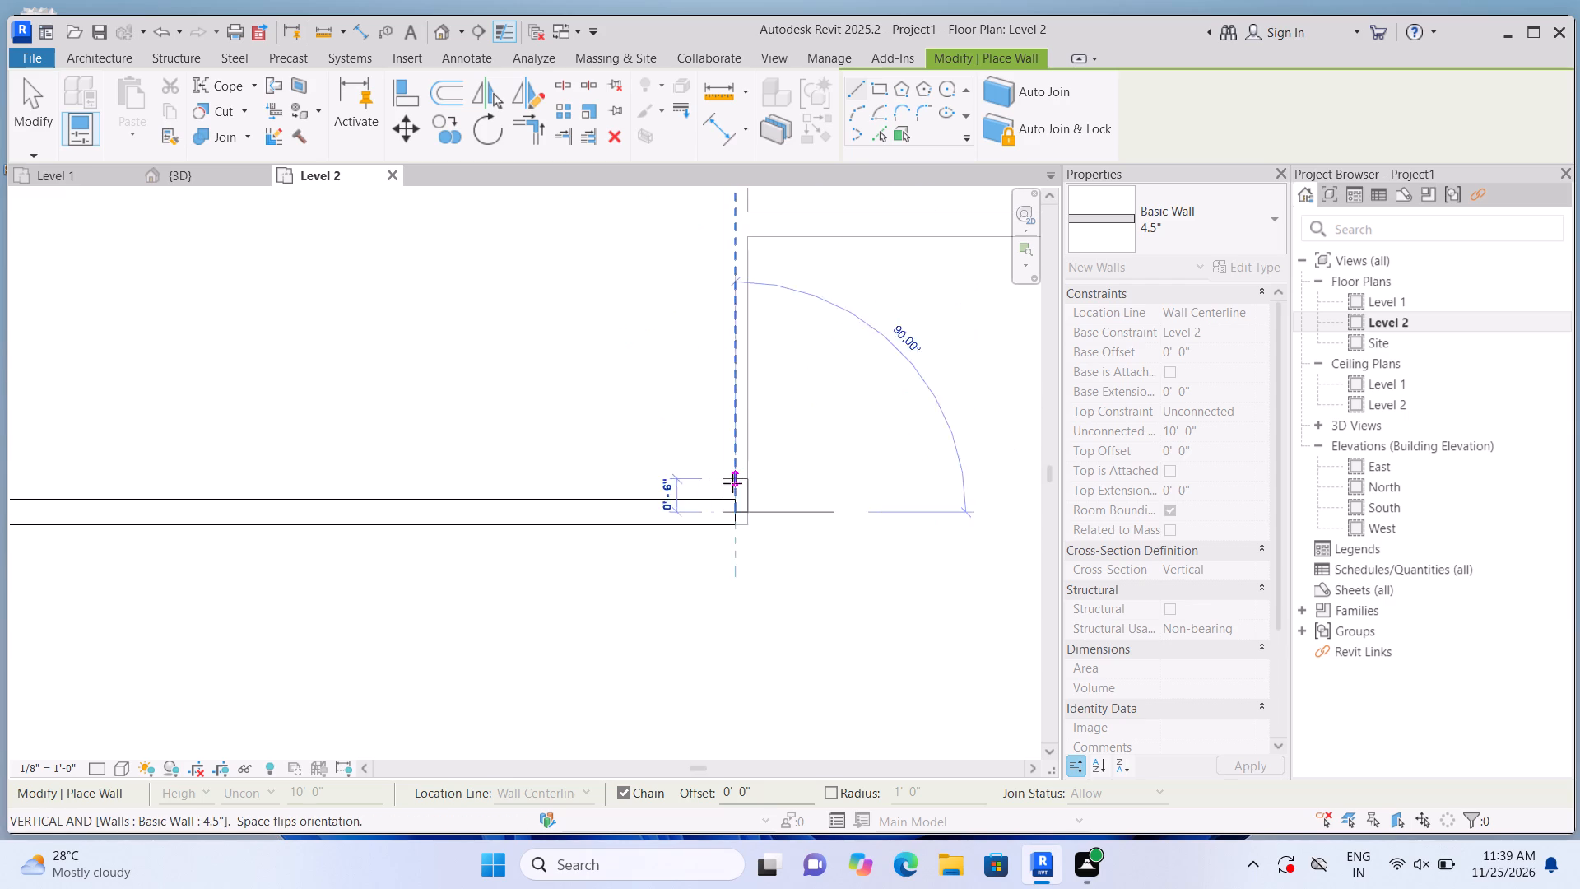
scroll(732, 483, down, 8)
scroll(737, 383, up, 2)
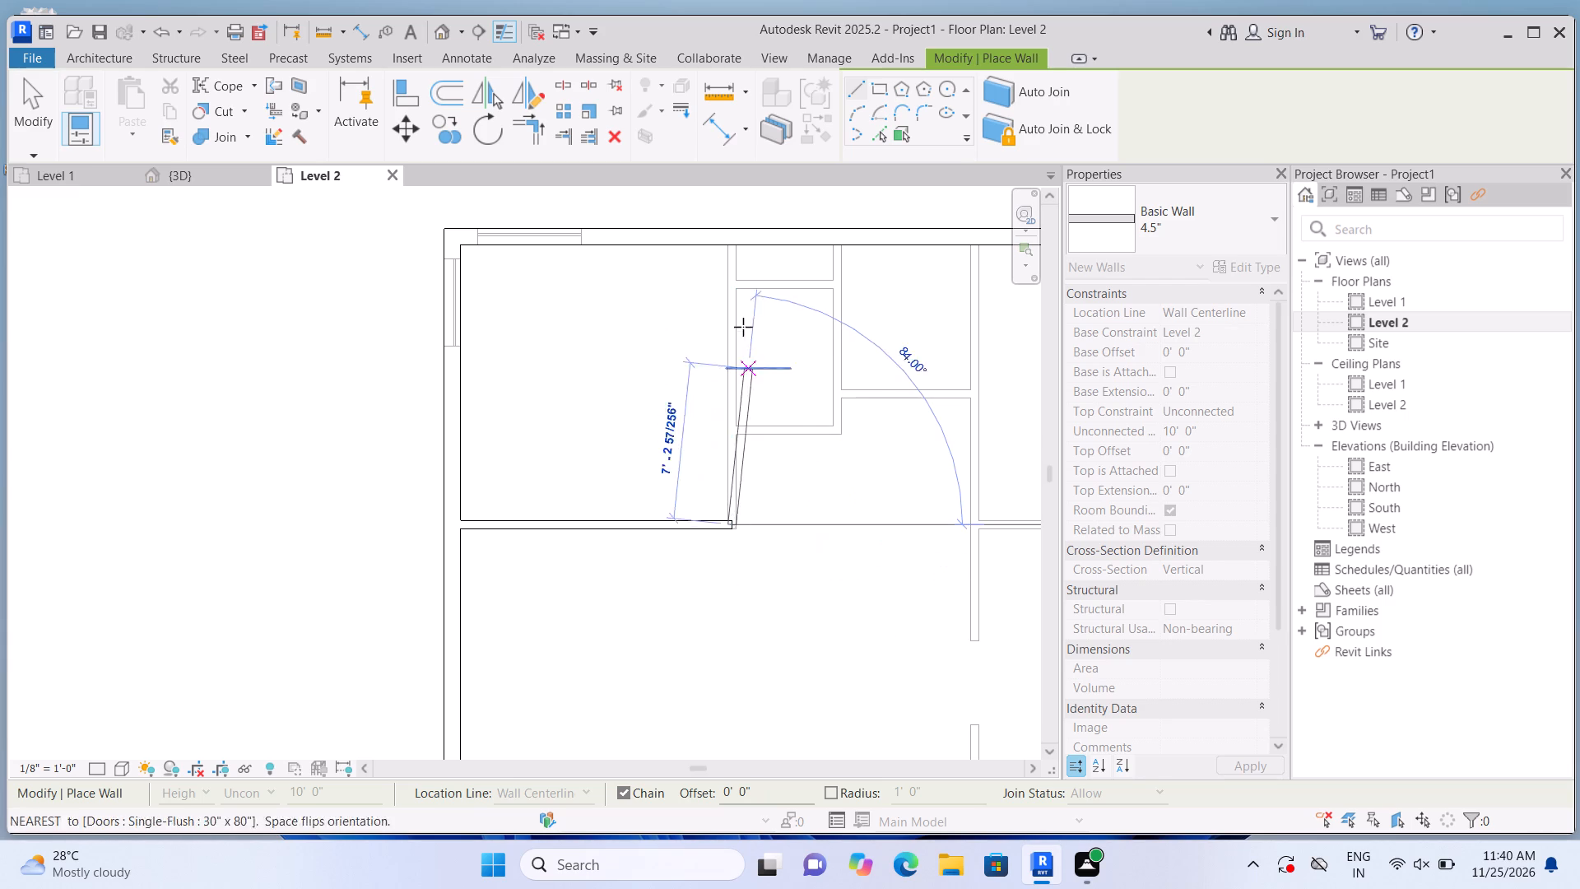
scroll(733, 278, up, 6)
click(730, 207)
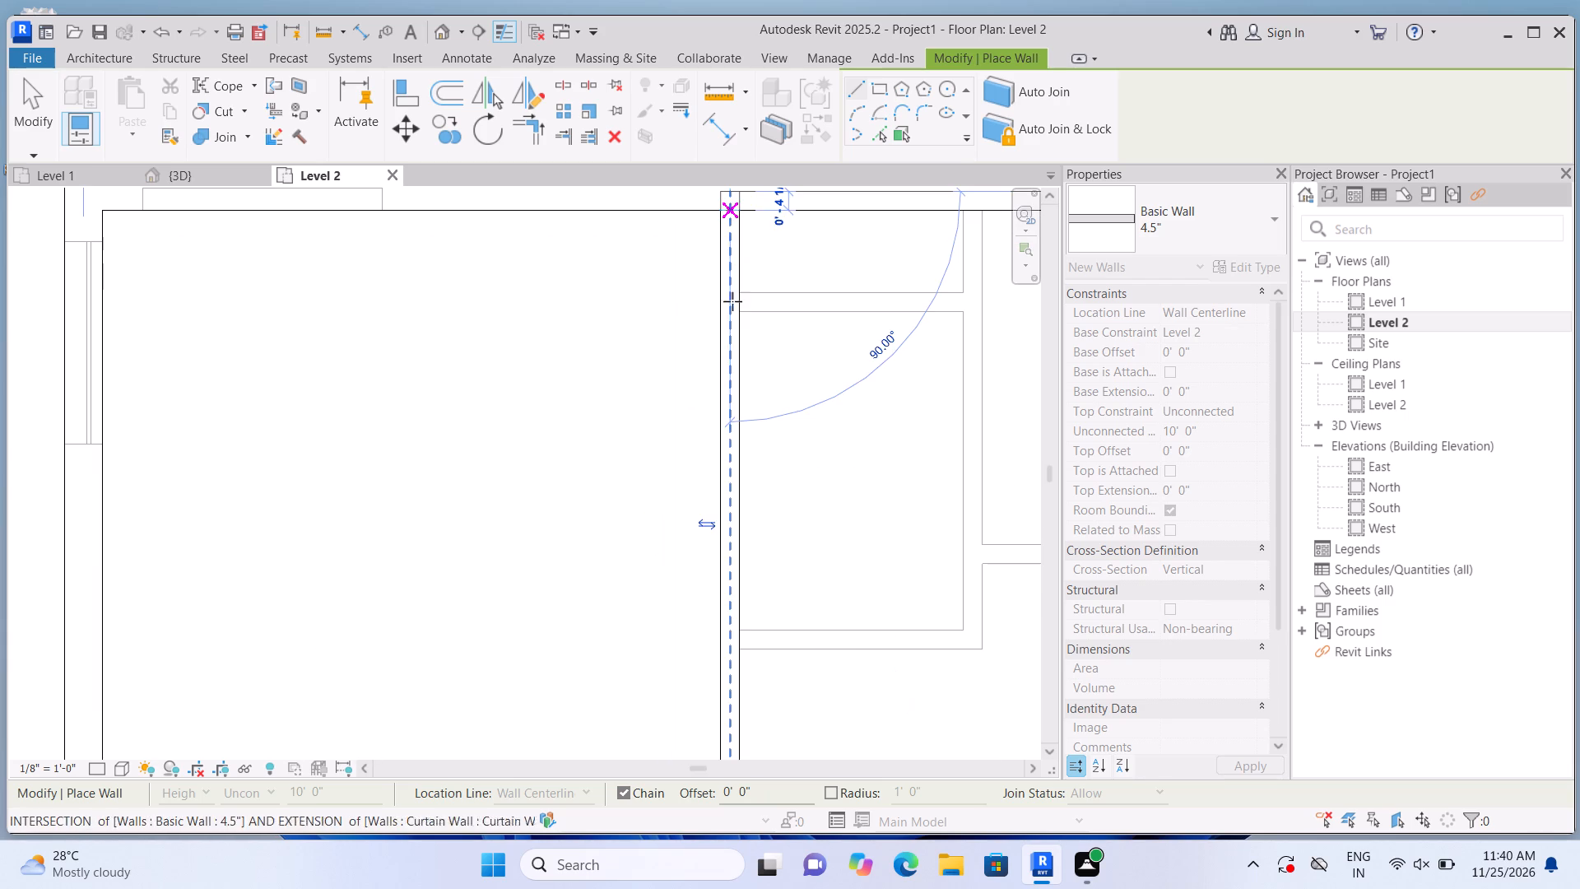
key(Escape)
Draw the 4.5" front wall of the small back compartment, from the back-left room's right wall to the compartment's front-right corner.
scroll(576, 505, down, 4)
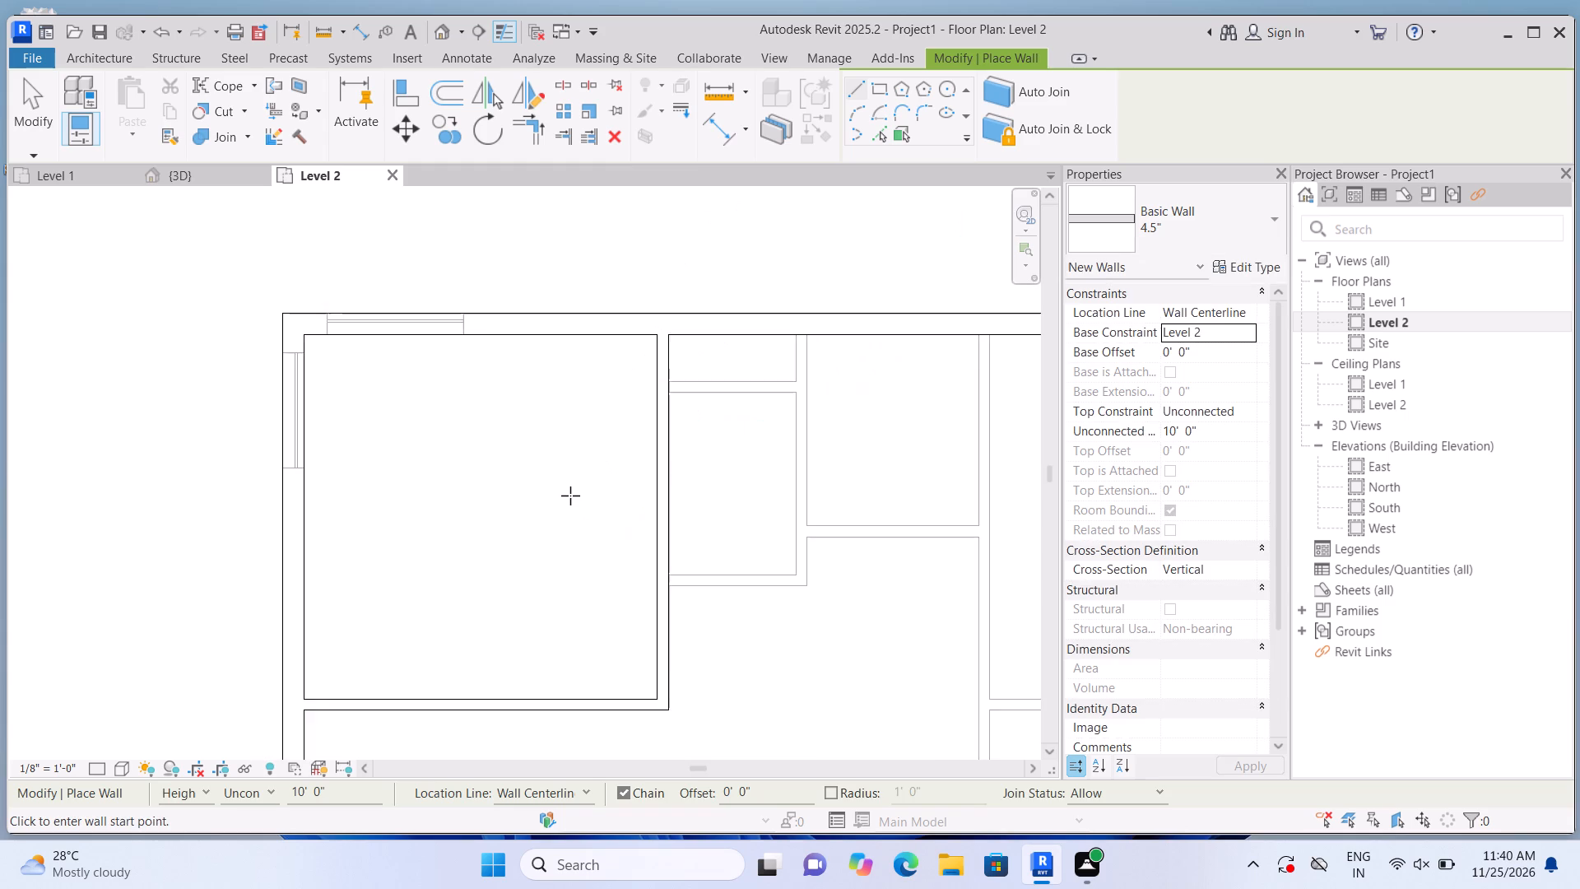
scroll(570, 496, down, 1)
scroll(655, 427, down, 9)
scroll(668, 373, up, 3)
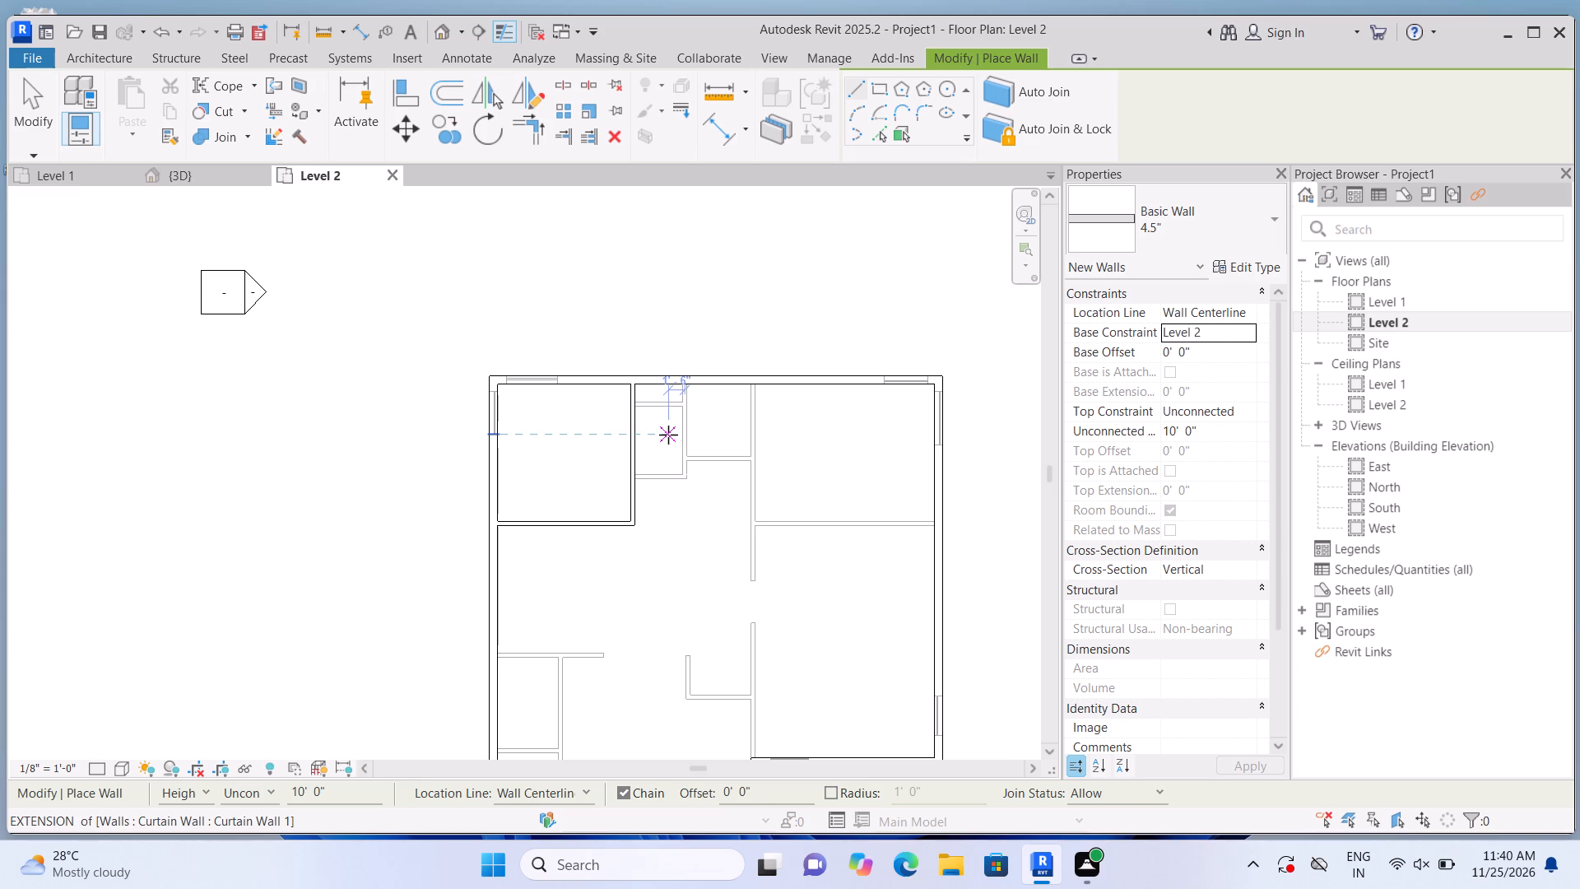
scroll(647, 432, up, 5)
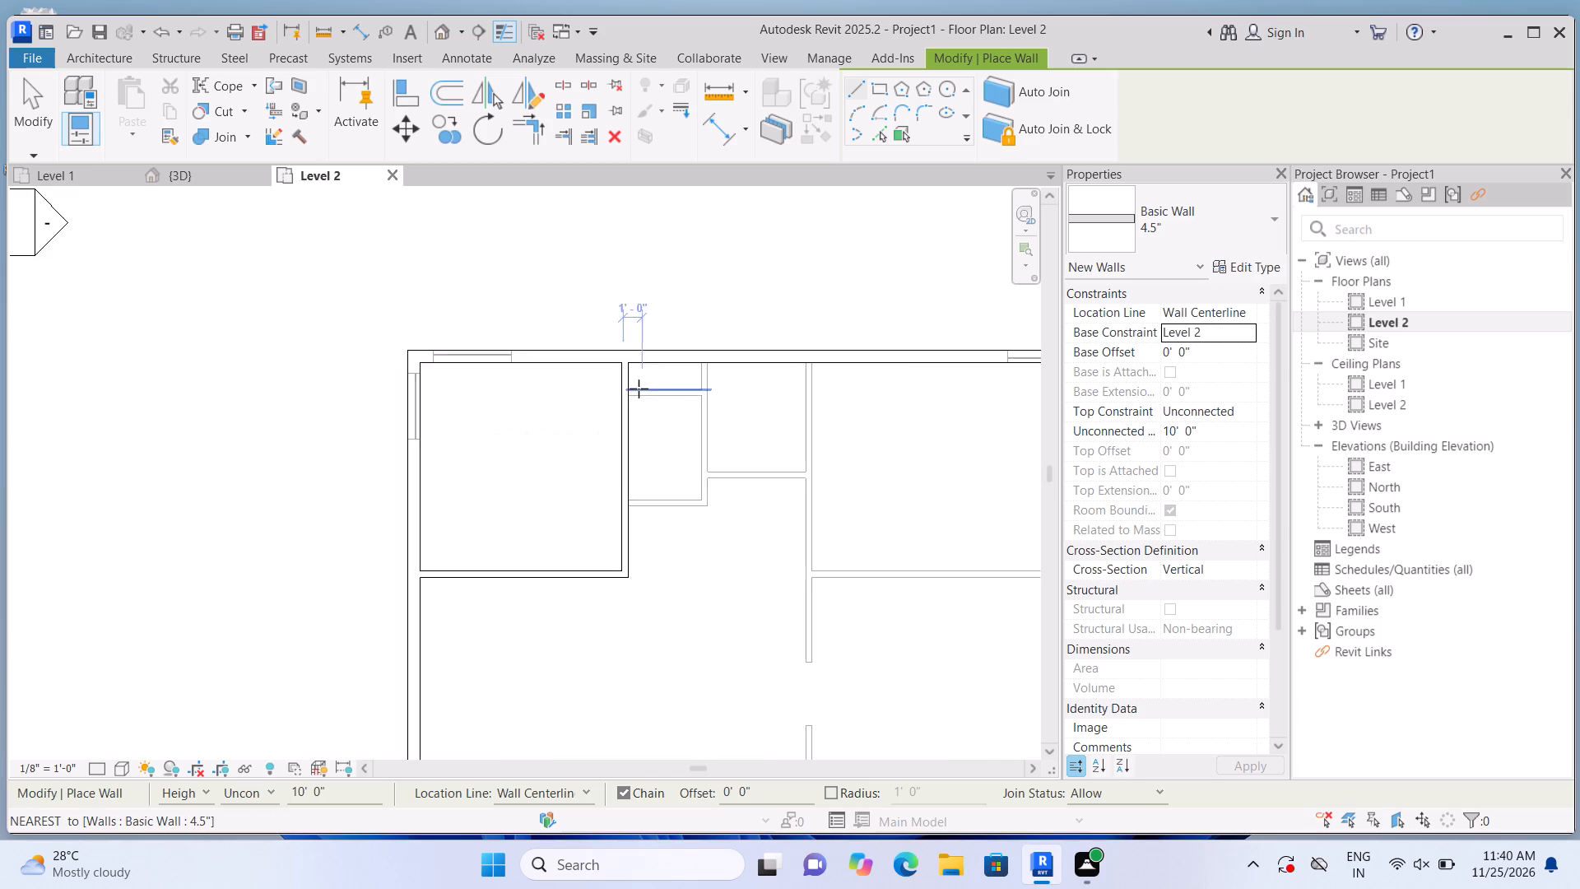
scroll(639, 389, up, 10)
click(595, 377)
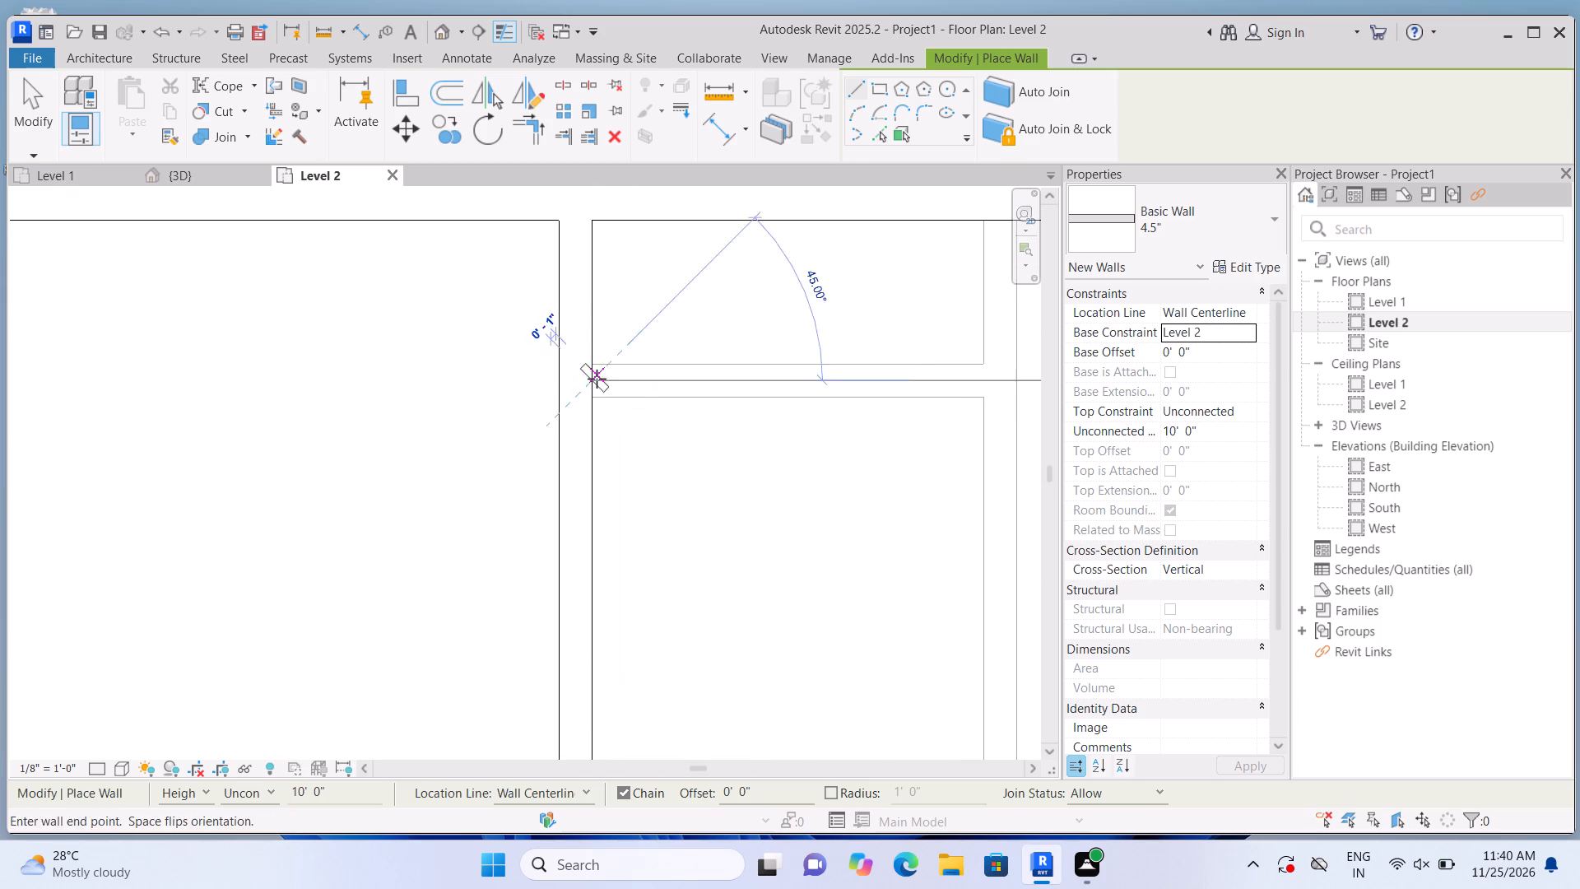
scroll(732, 395, down, 6)
scroll(809, 389, up, 7)
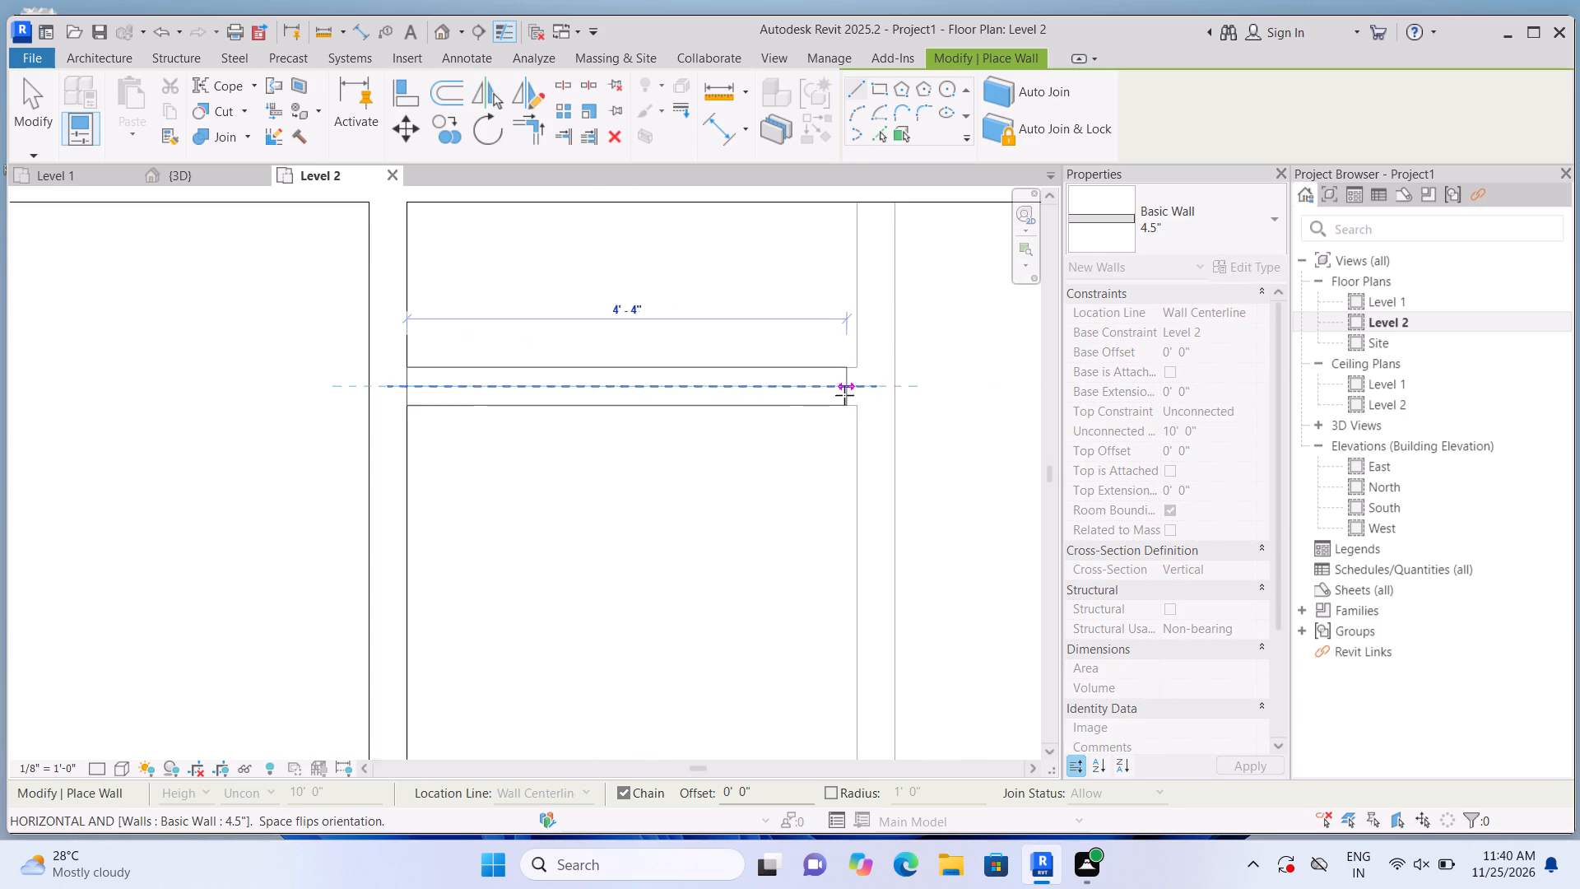
scroll(844, 395, up, 2)
click(881, 395)
Continue the 4.5" wall along the small compartment's right side to the back exterior wall, then end the chain.
scroll(868, 310, down, 5)
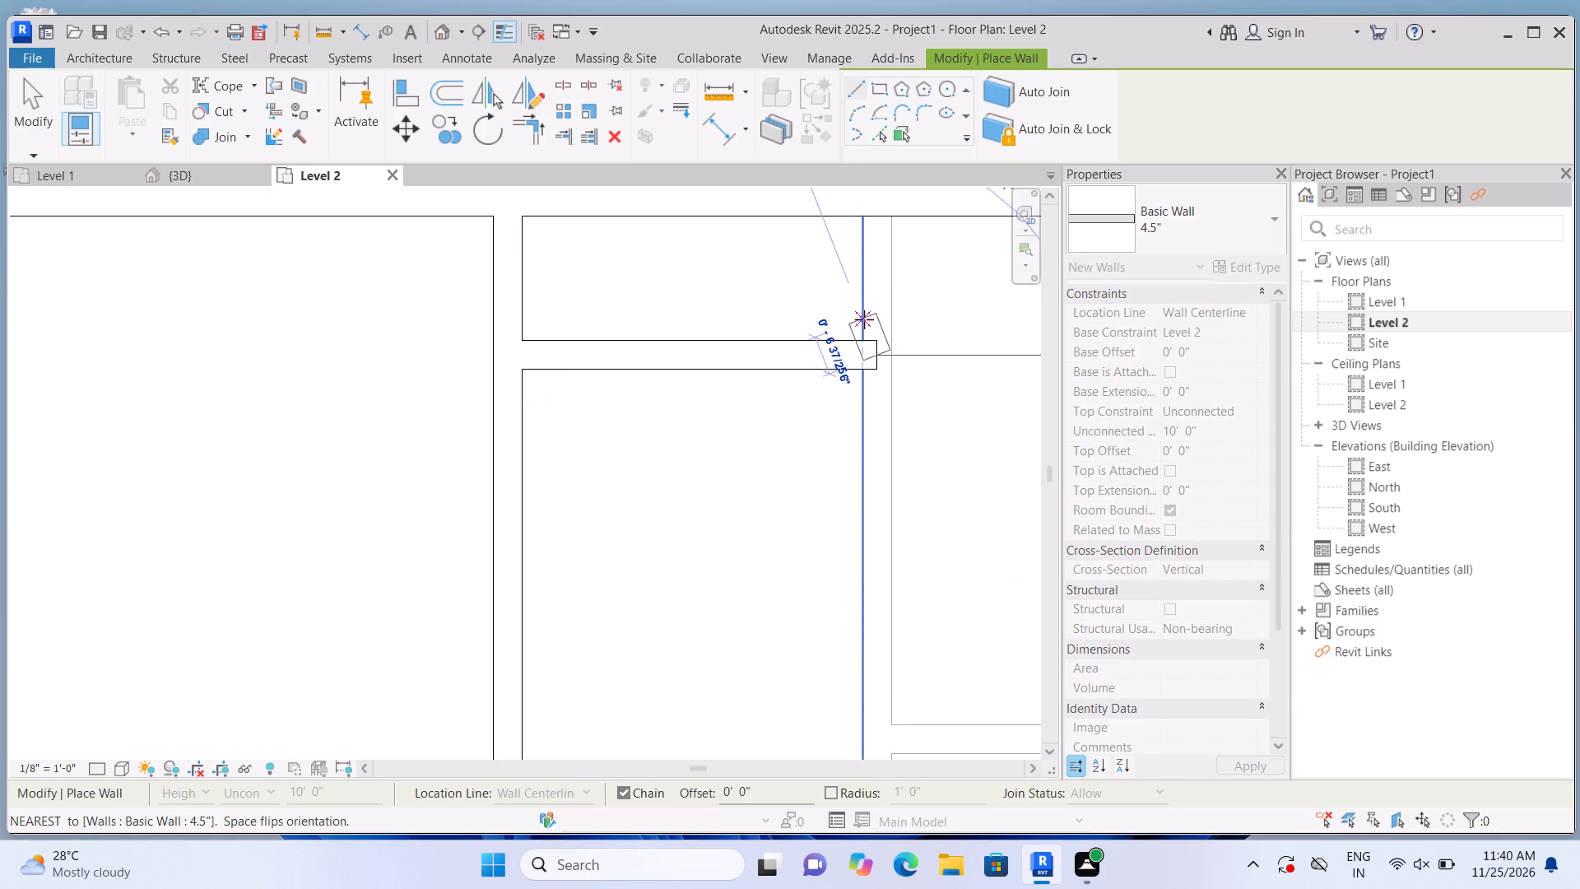
scroll(864, 284, up, 1)
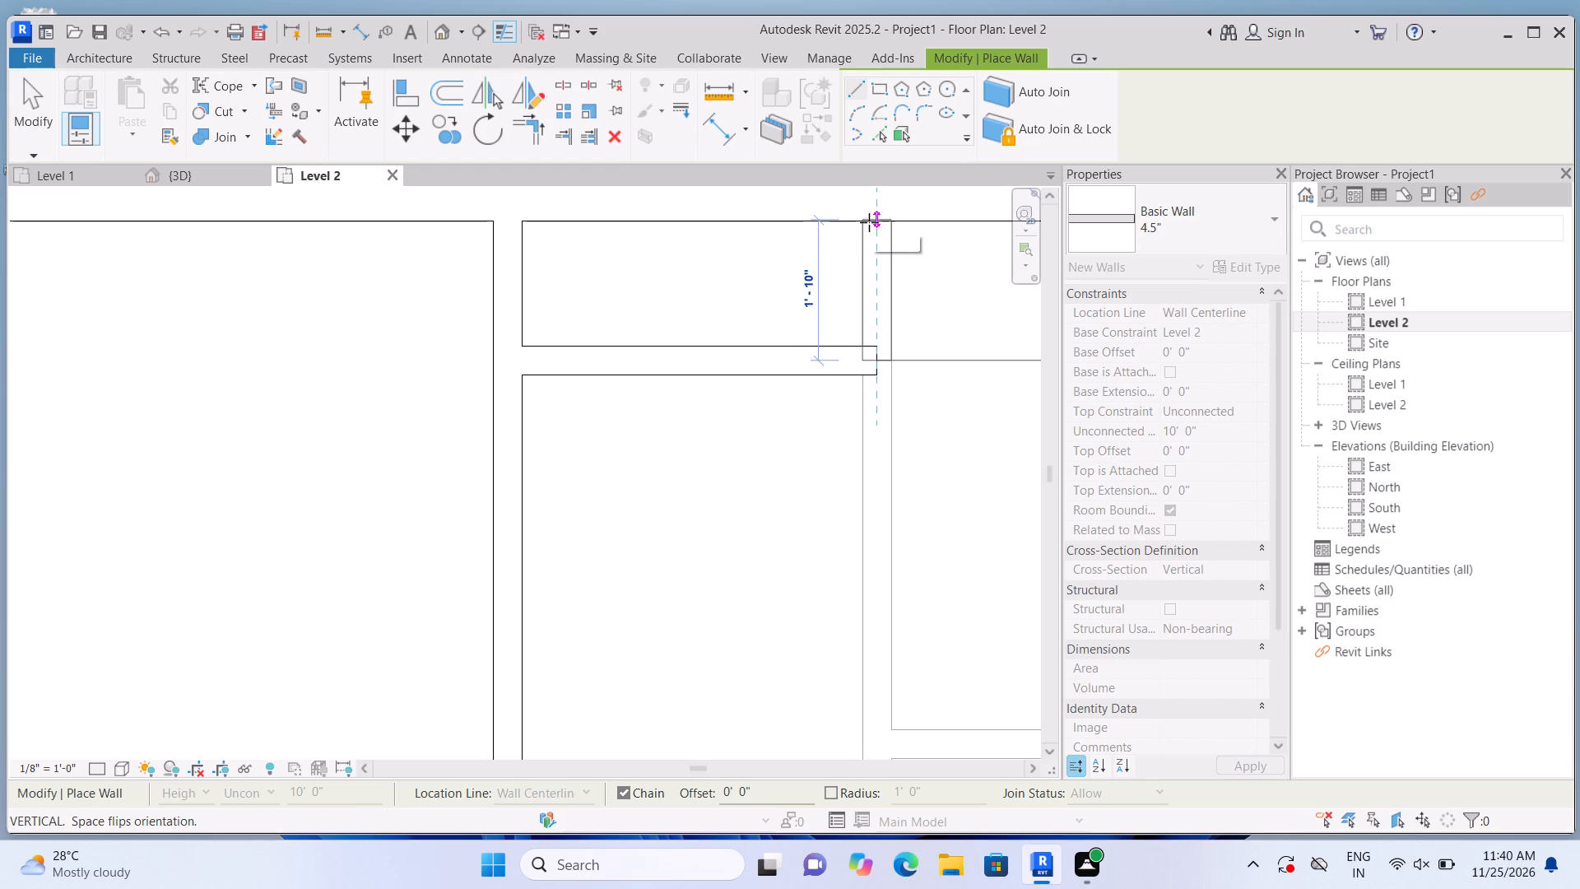
click(867, 213)
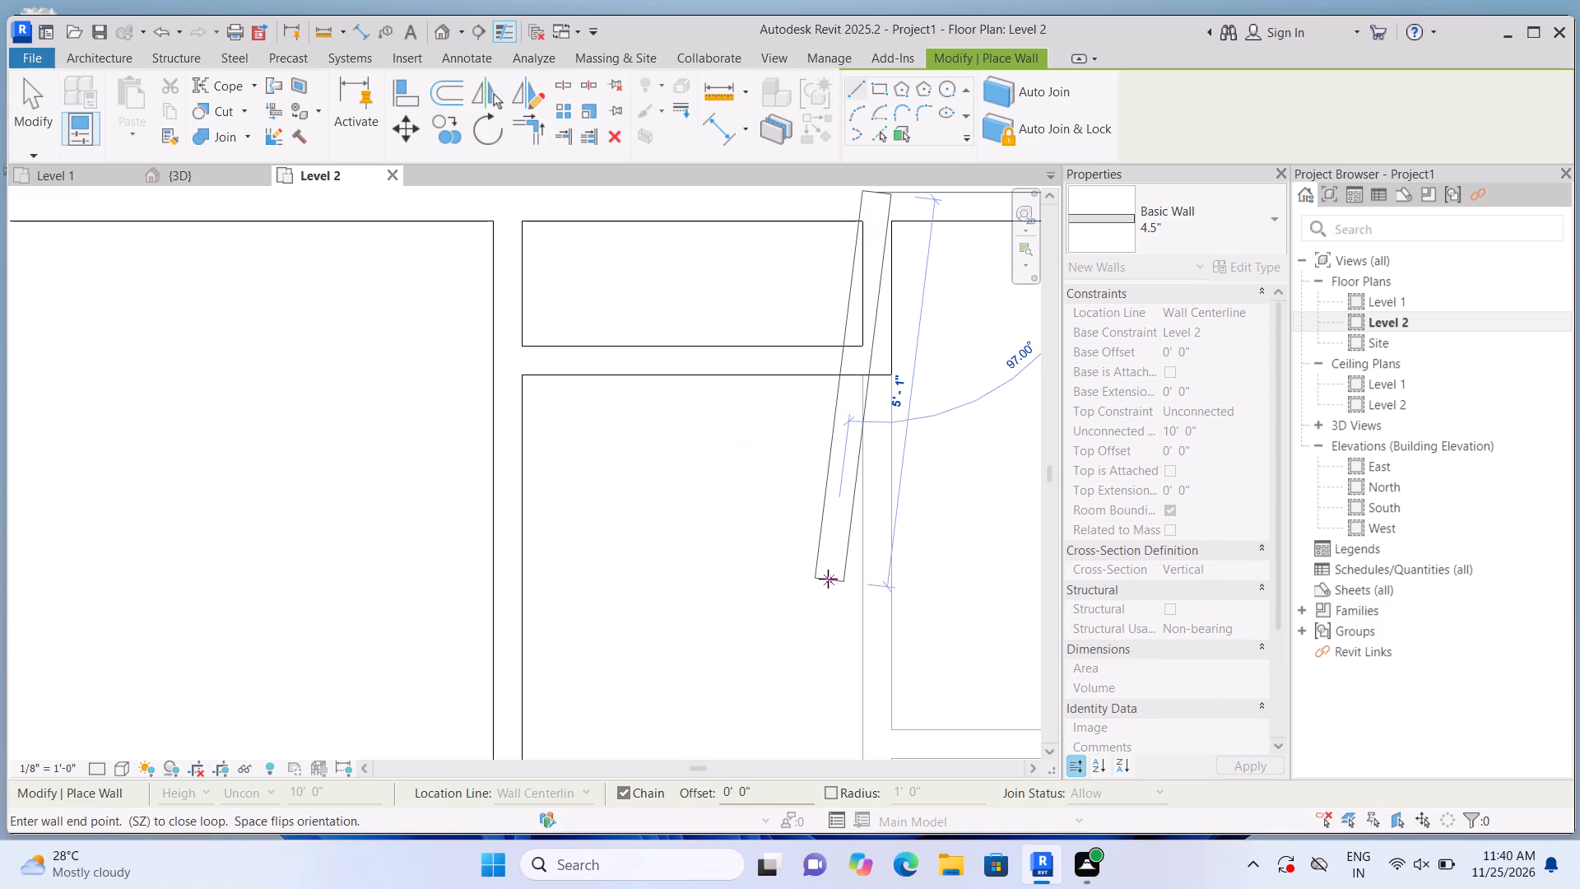
key(Escape)
Enclose the narrow room in front of the small compartment with 4.5" right and front walls, following Level 1, then end the chain.
scroll(872, 410, up, 2)
click(879, 356)
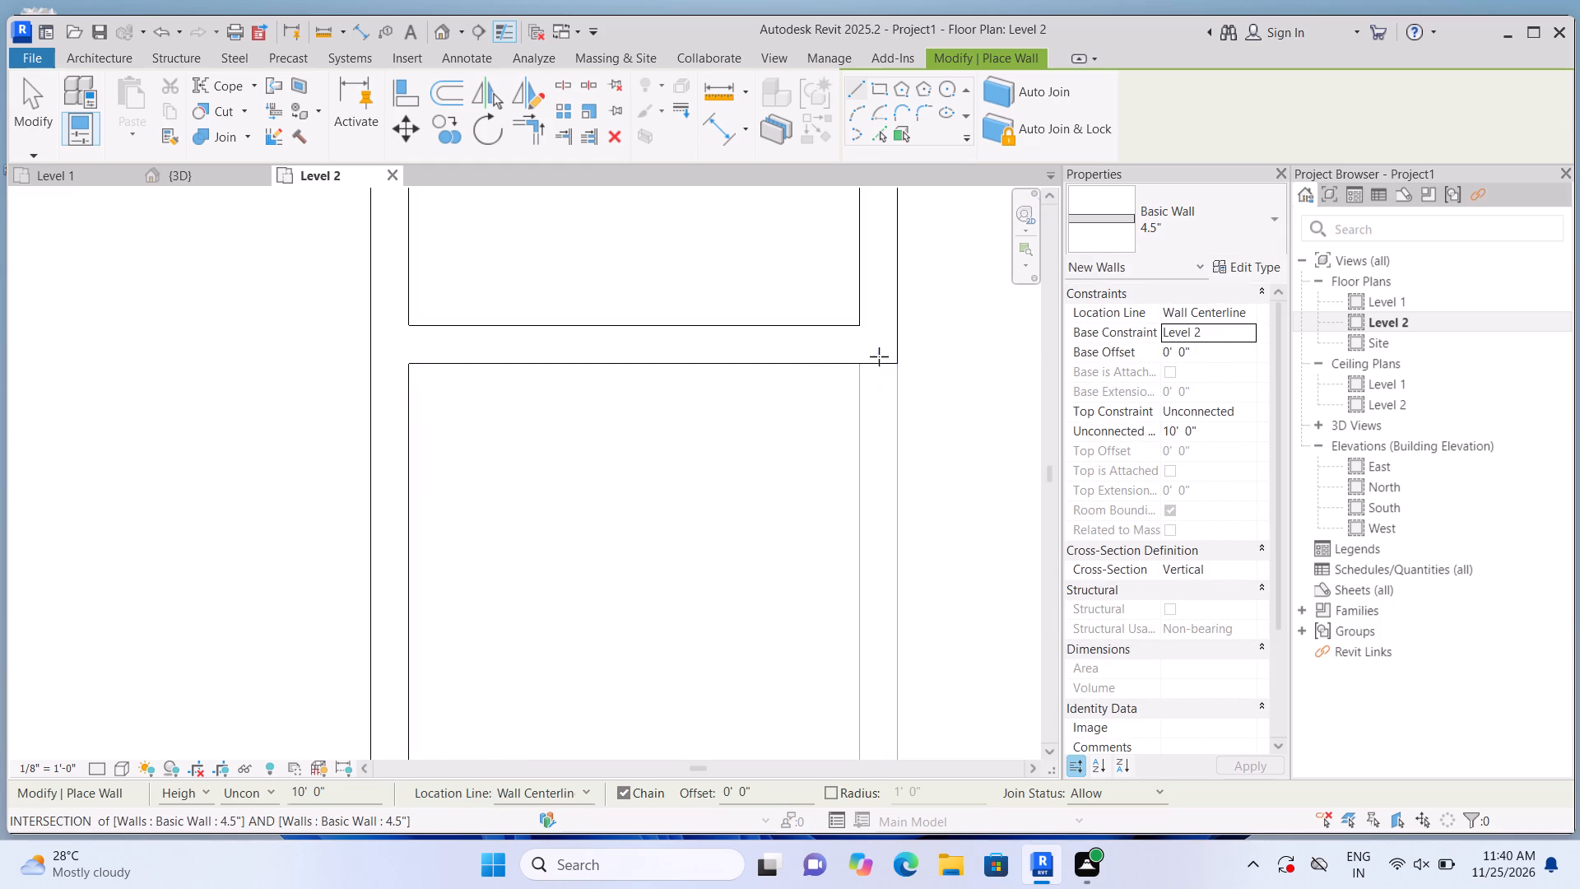
scroll(872, 463, down, 8)
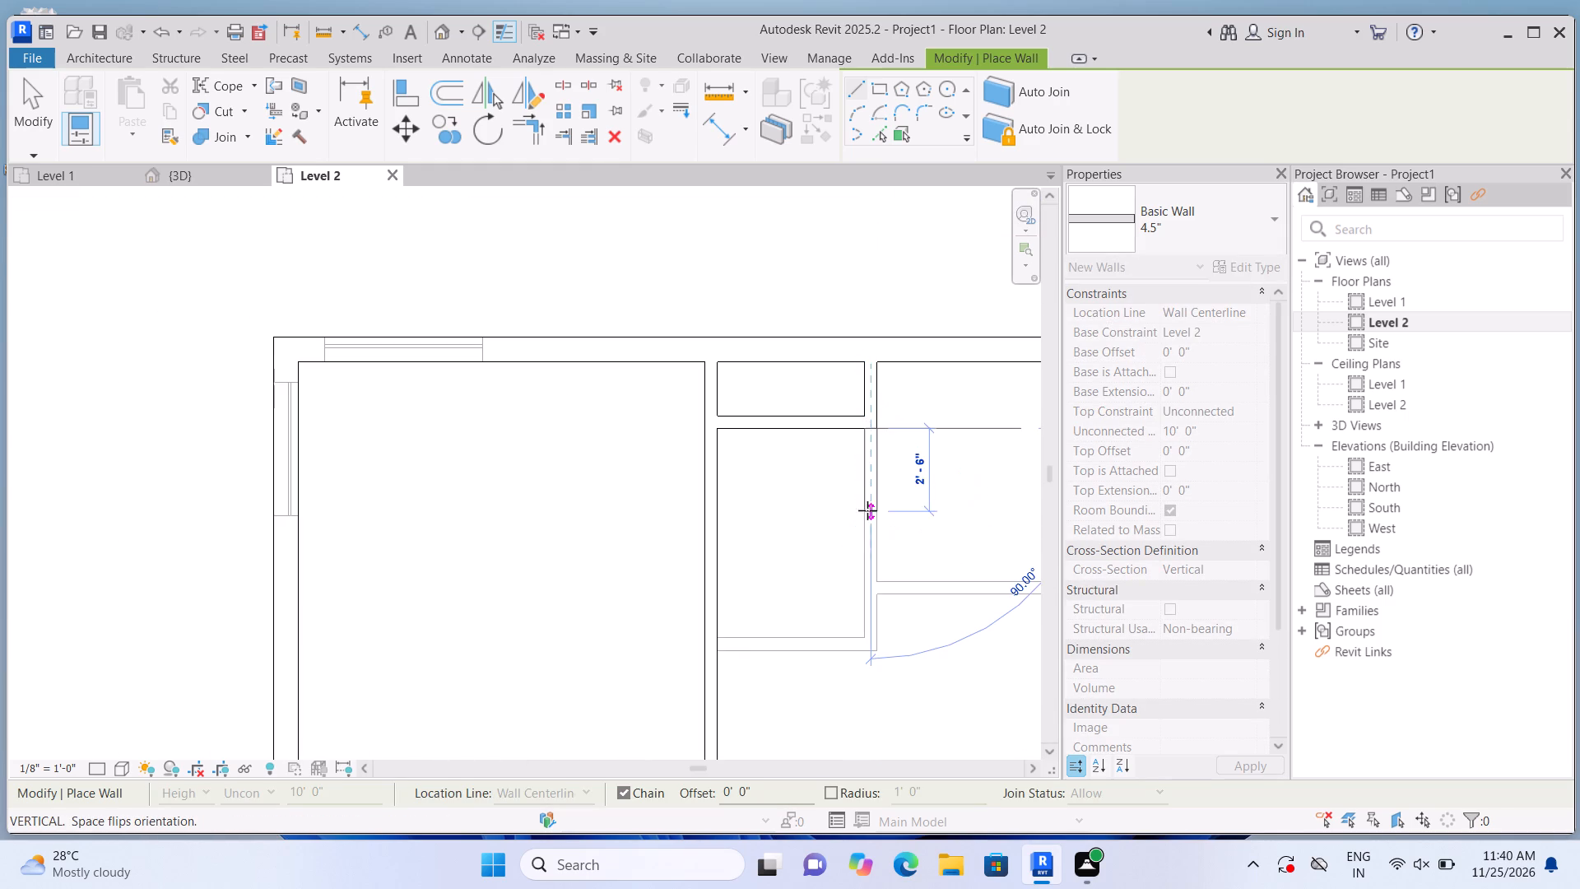
scroll(870, 705, up, 10)
click(882, 593)
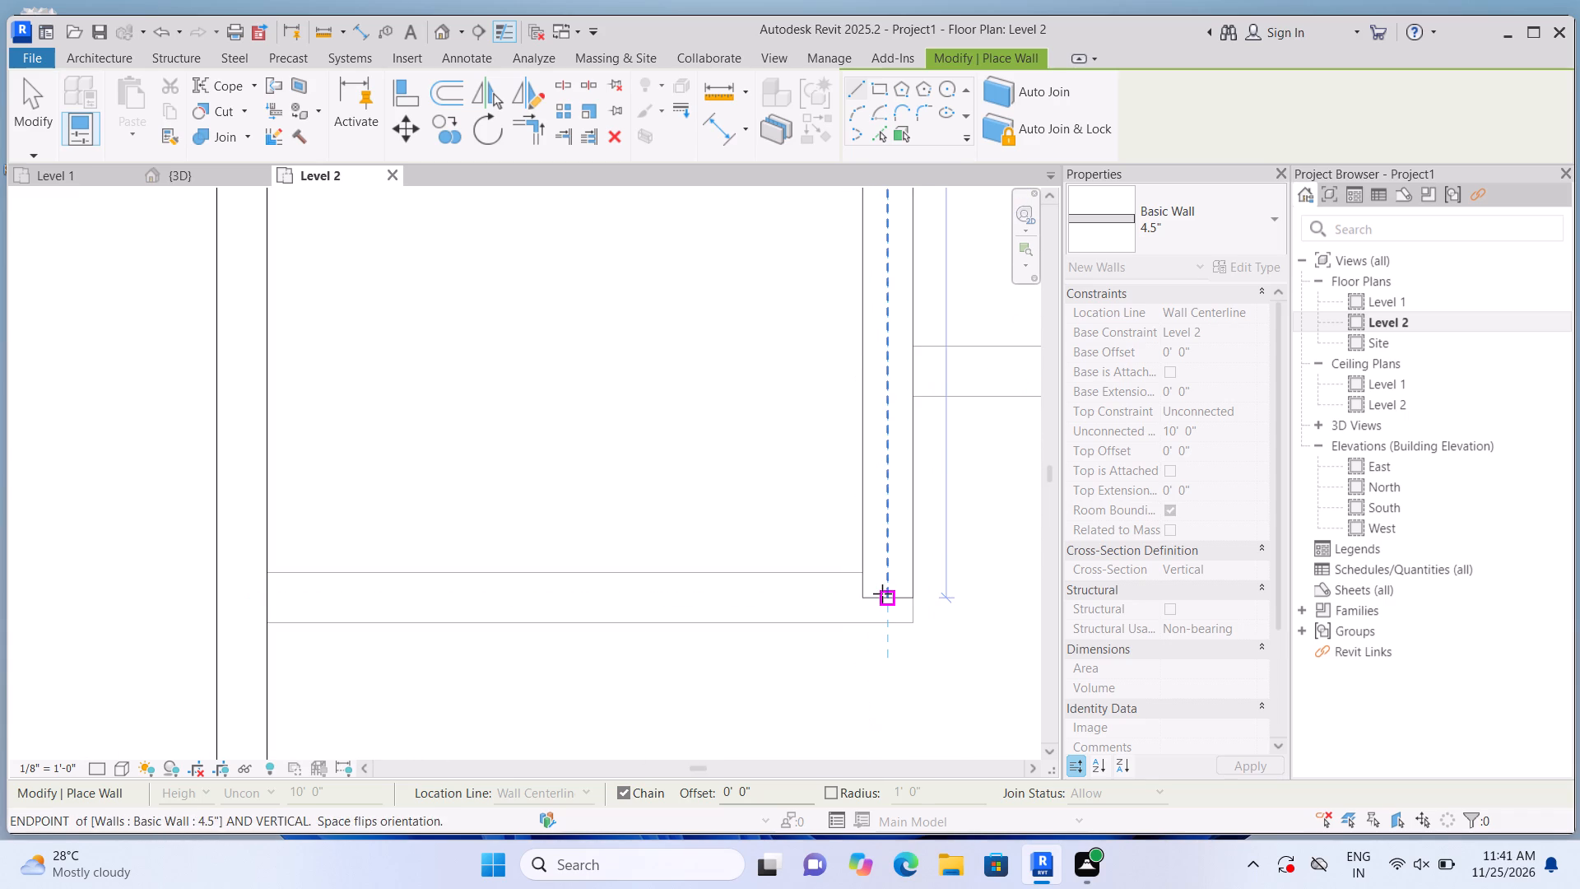
click(267, 599)
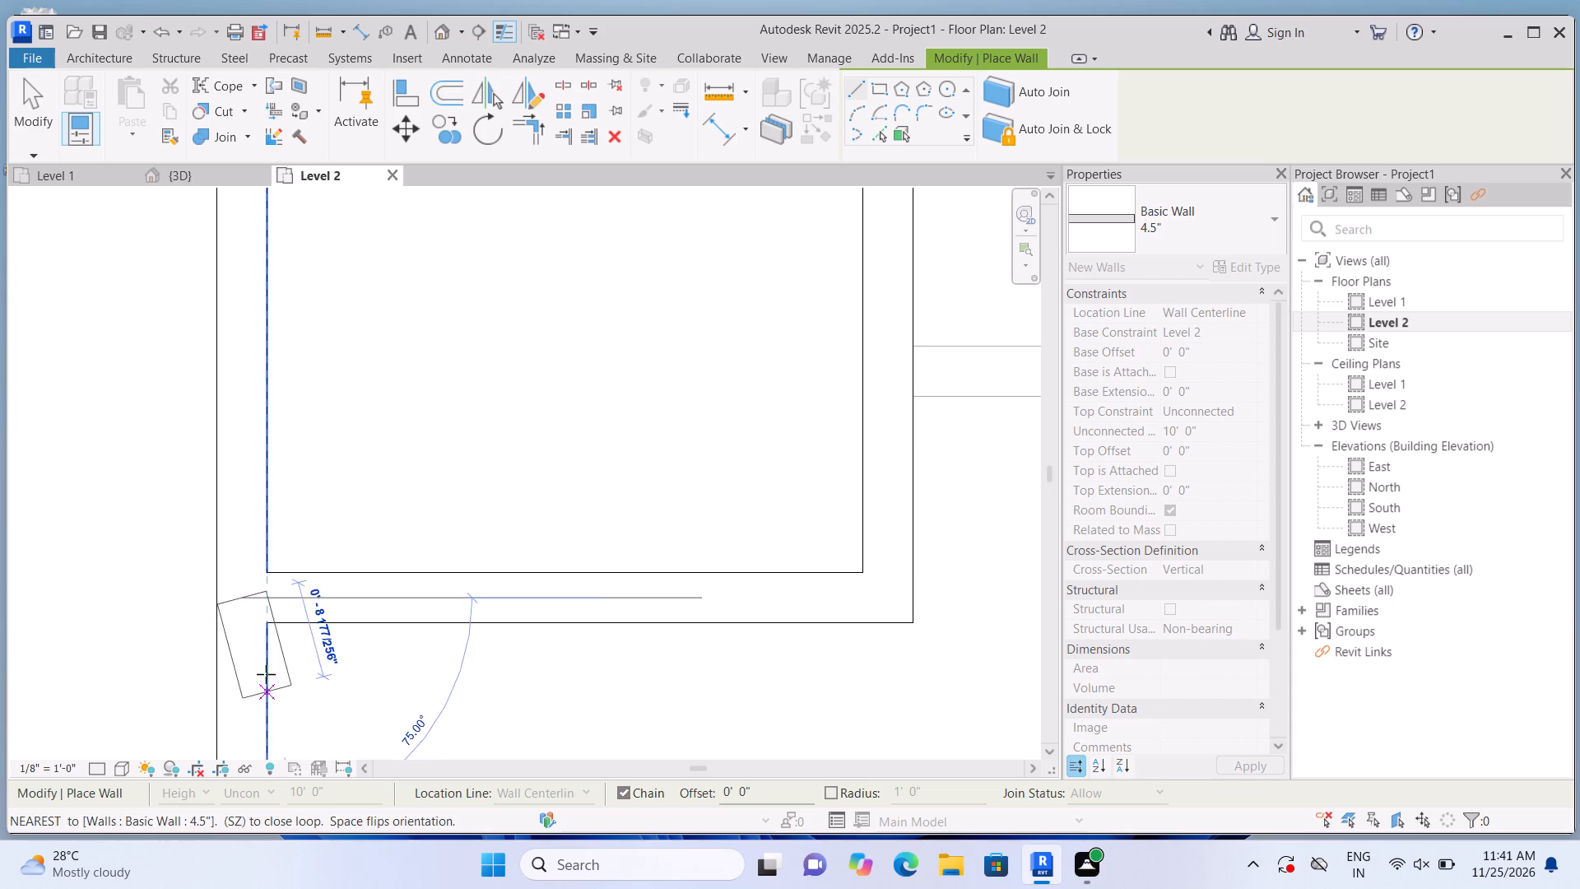
key(Escape)
Draw the 4.5" front wall of the back-middle room from the narrow room's right wall to the room's front-right corner.
scroll(271, 673, down, 7)
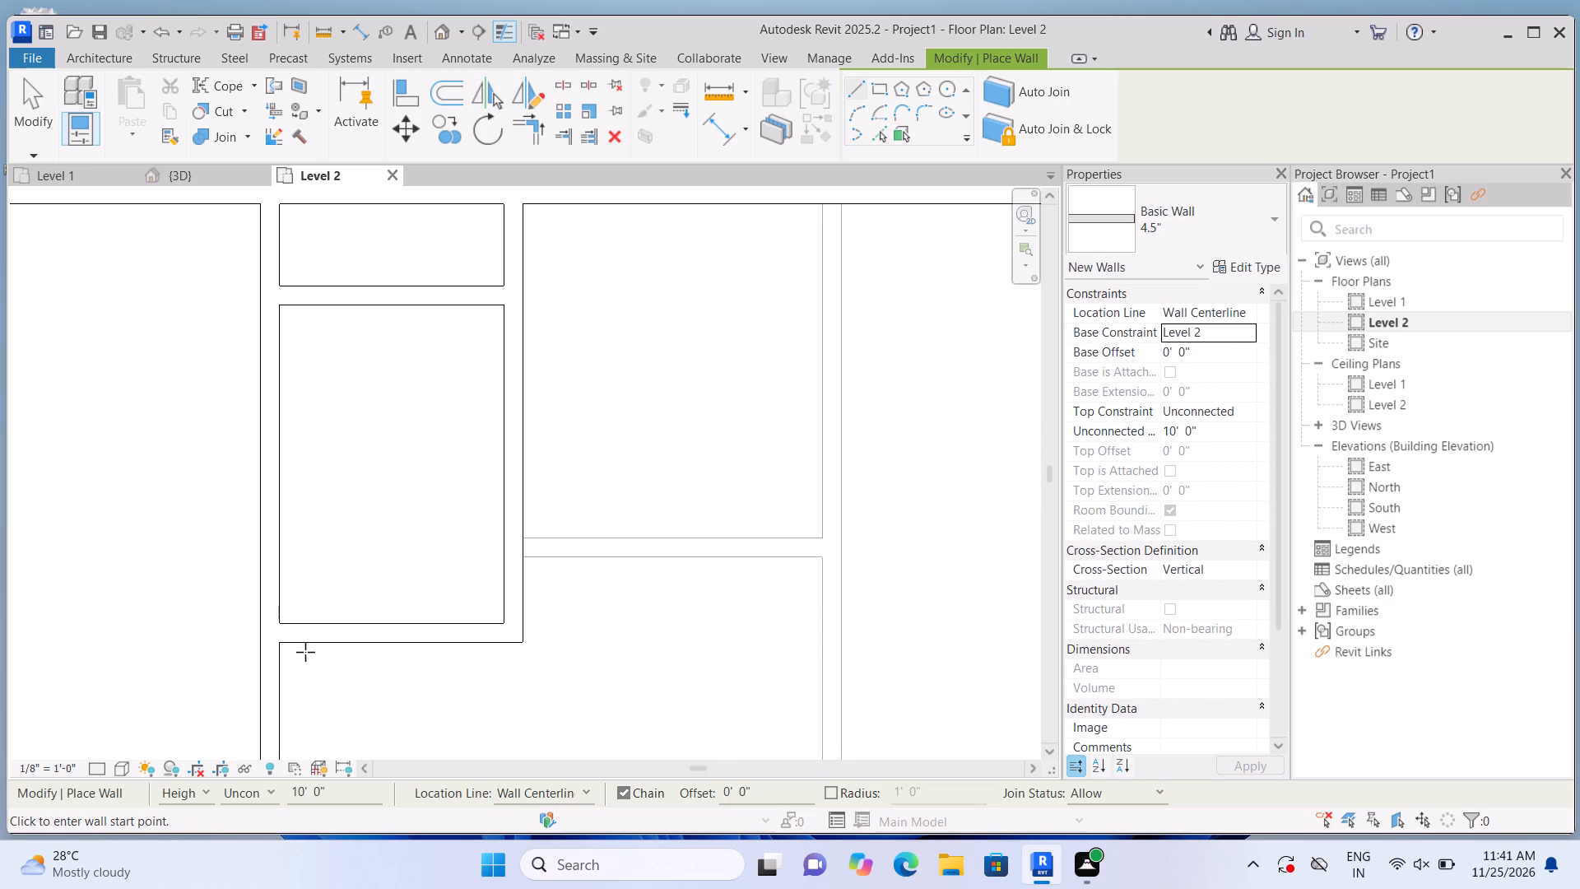
scroll(296, 653, down, 7)
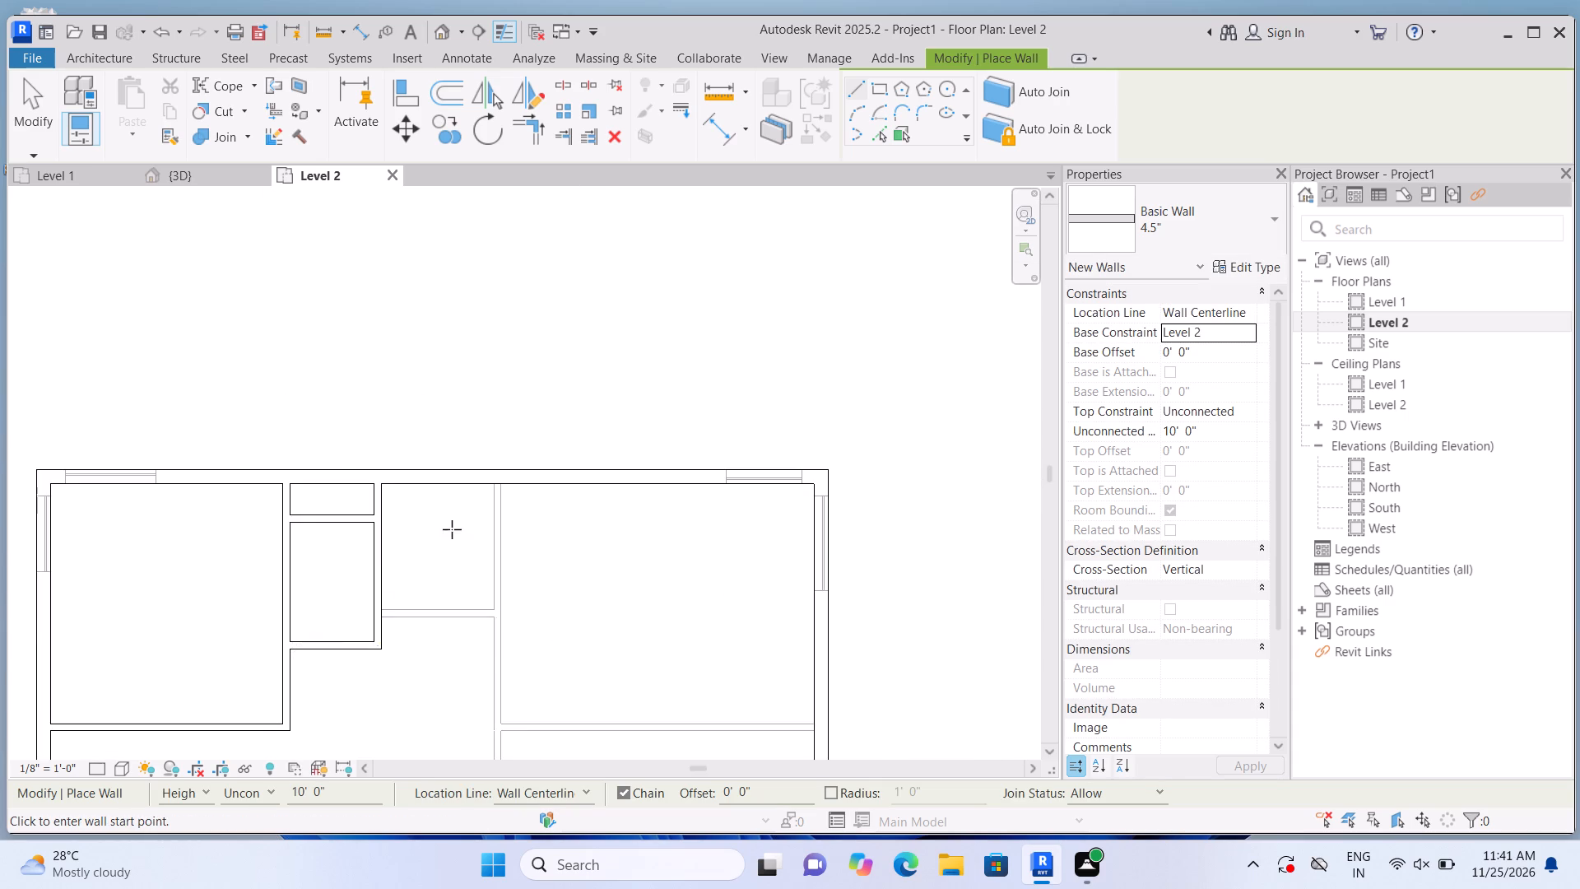
scroll(452, 523, up, 2)
scroll(408, 649, up, 11)
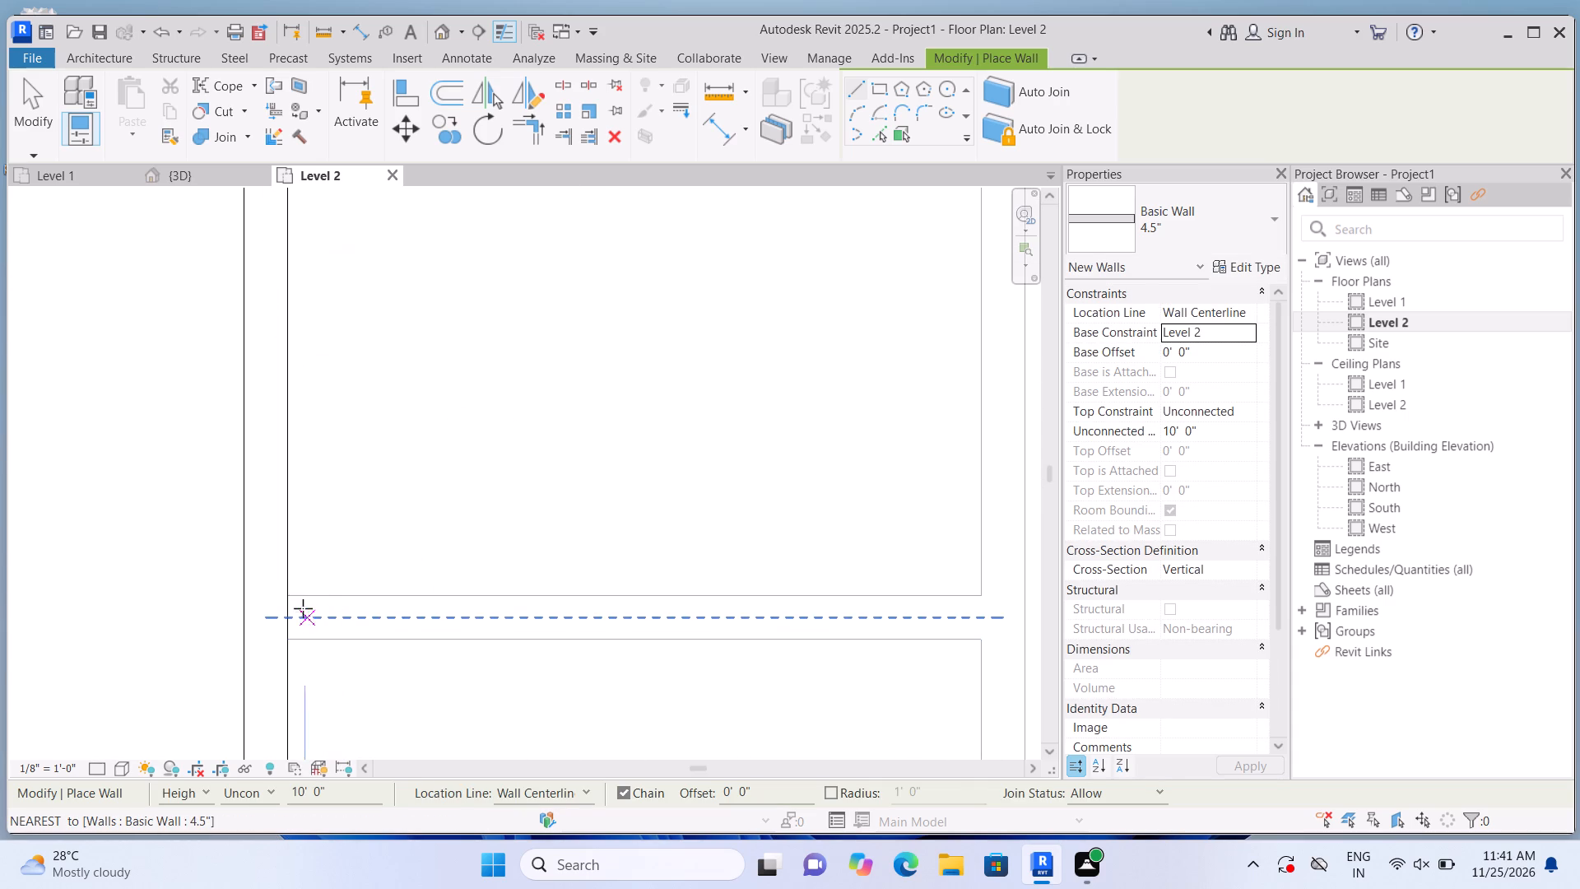
click(285, 613)
scroll(462, 616, down, 6)
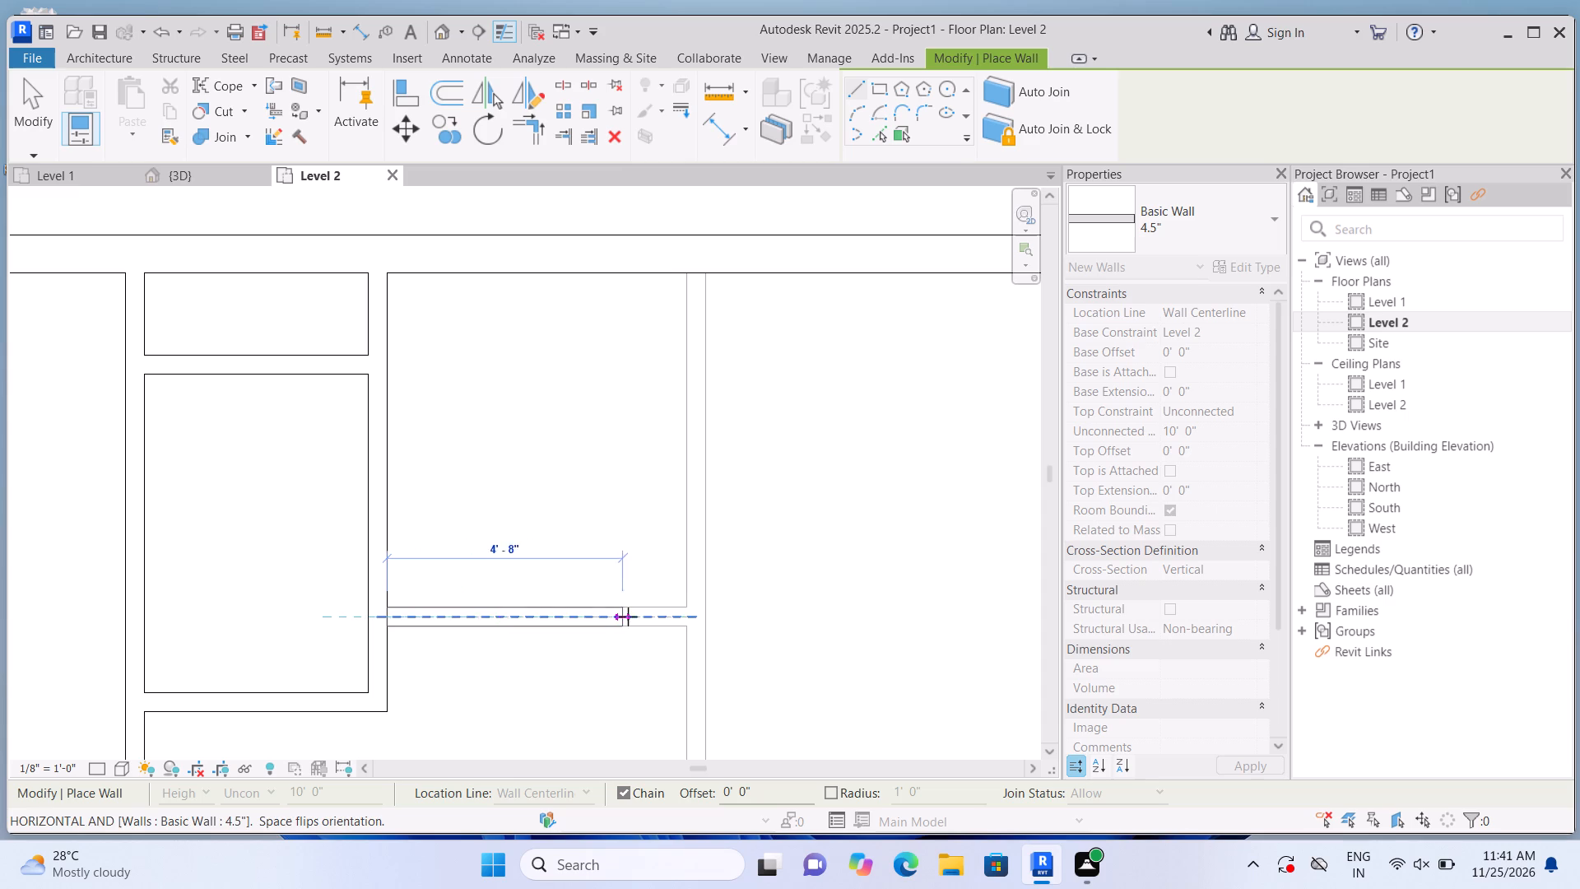
scroll(718, 618, up, 6)
click(677, 618)
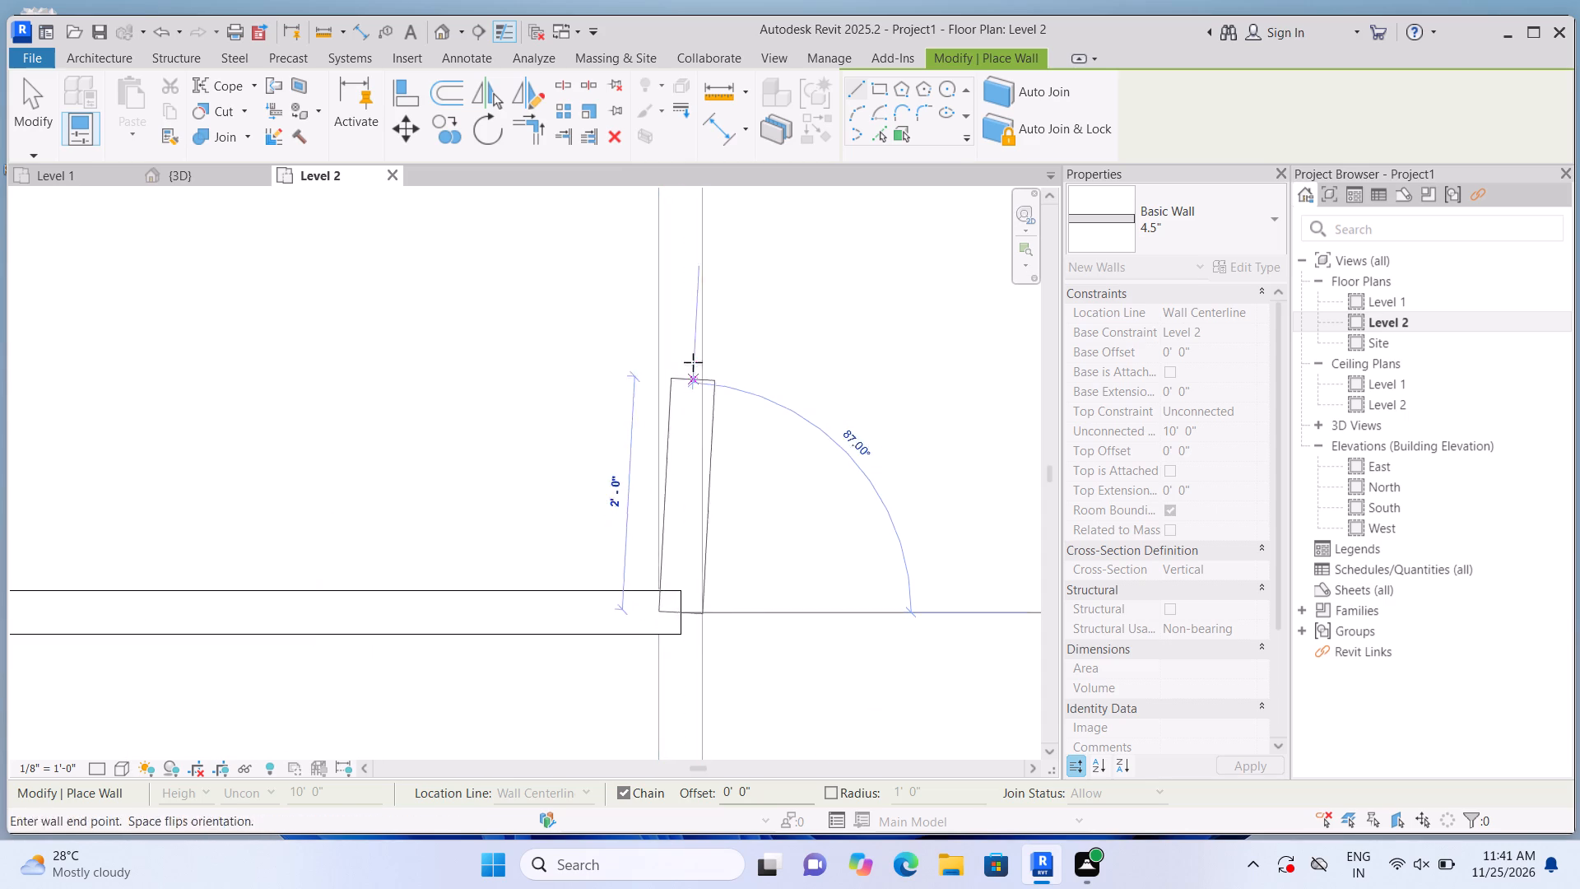
Continue the 4.5" wall along the back-middle room's right side to the back exterior wall, then end the chain.
scroll(693, 362, down, 10)
scroll(697, 254, up, 1)
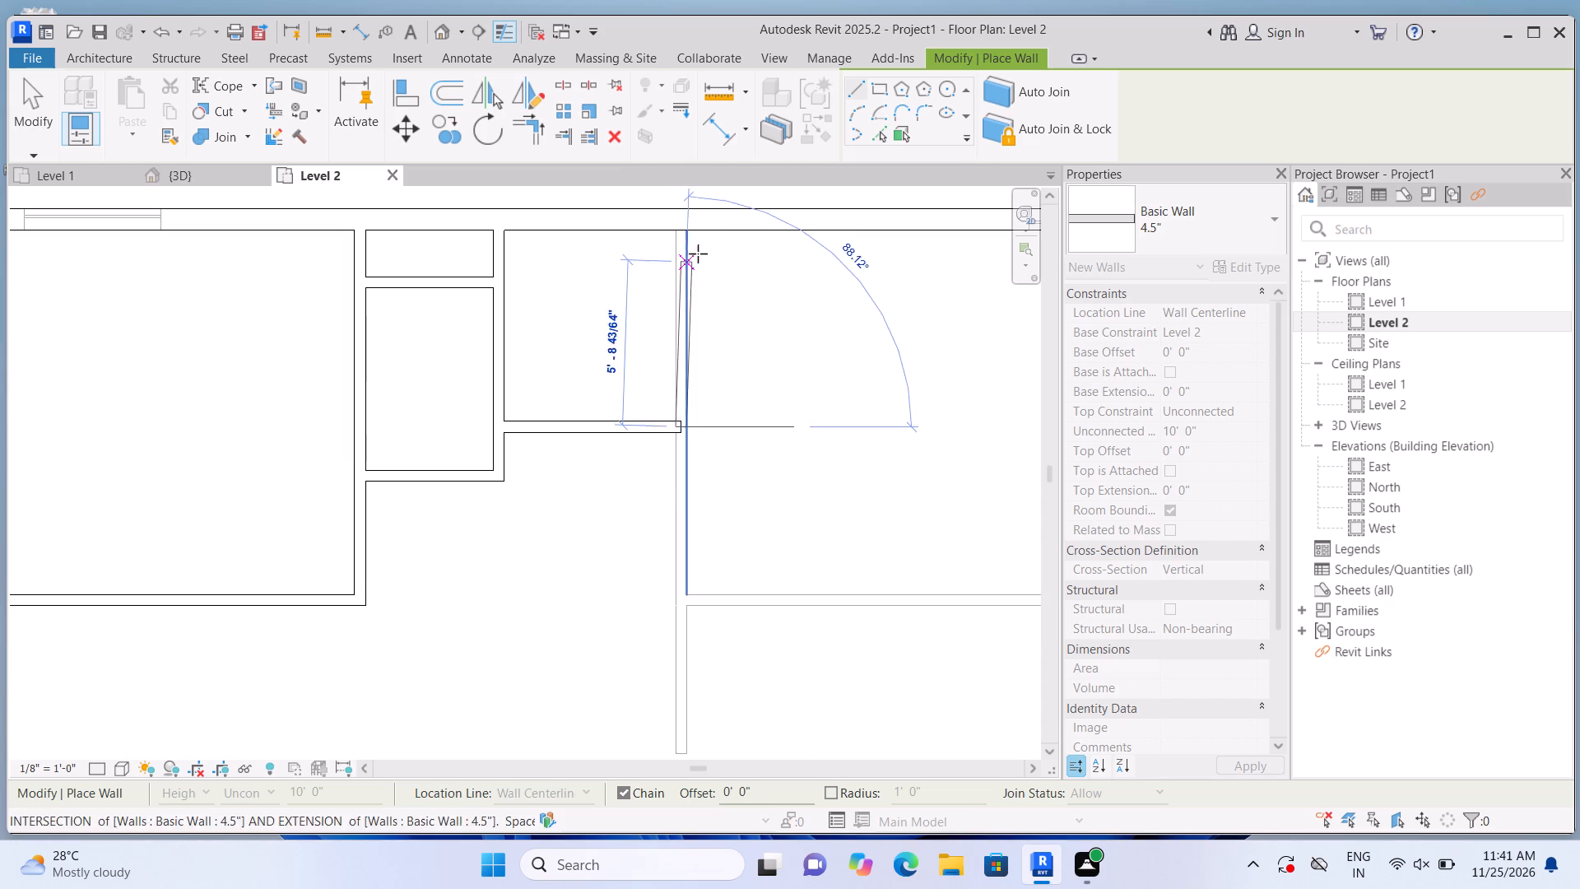
scroll(698, 254, up, 1)
click(679, 218)
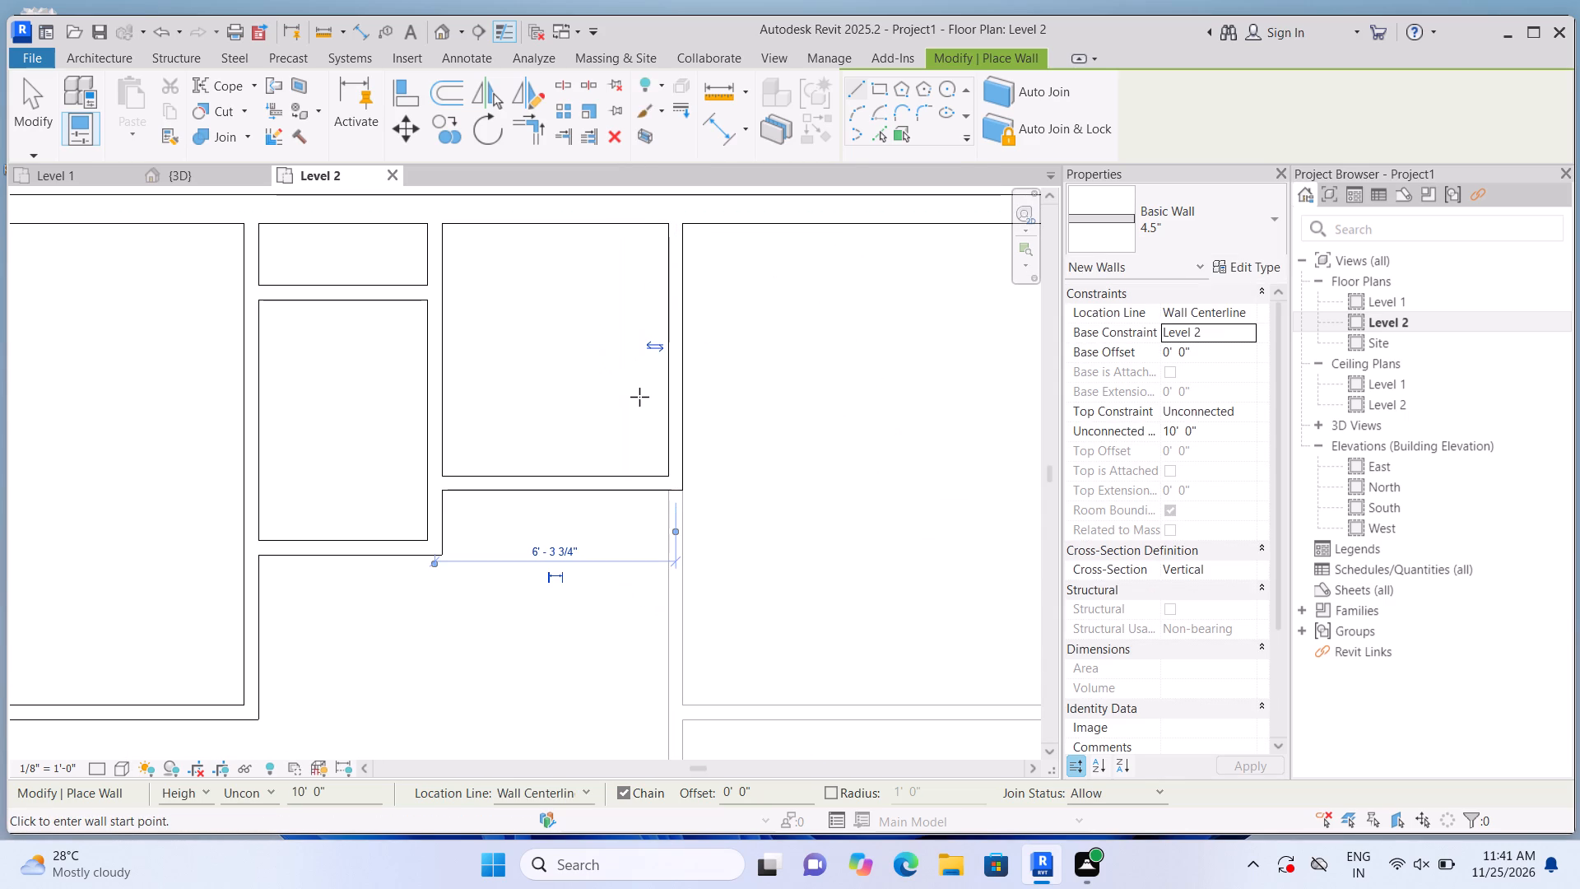
key(Escape)
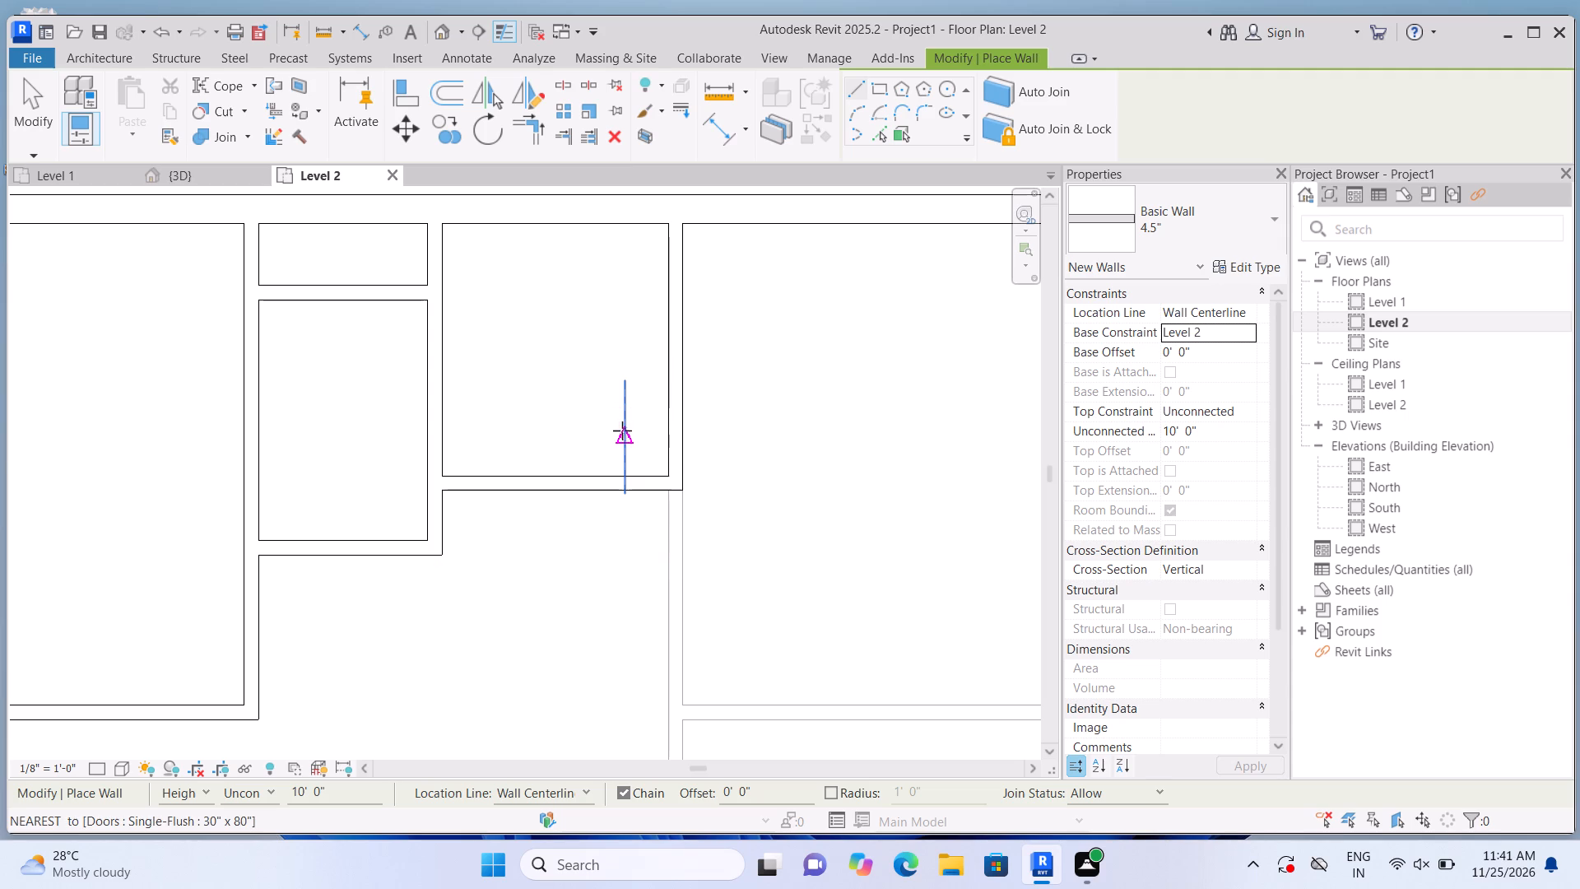
Draw a 4.5" wall about 11'-2" long from the back-middle room's front-right corner forward to the Level 1 wall's free end.
scroll(648, 409, down, 8)
scroll(756, 548, up, 3)
scroll(634, 415, up, 2)
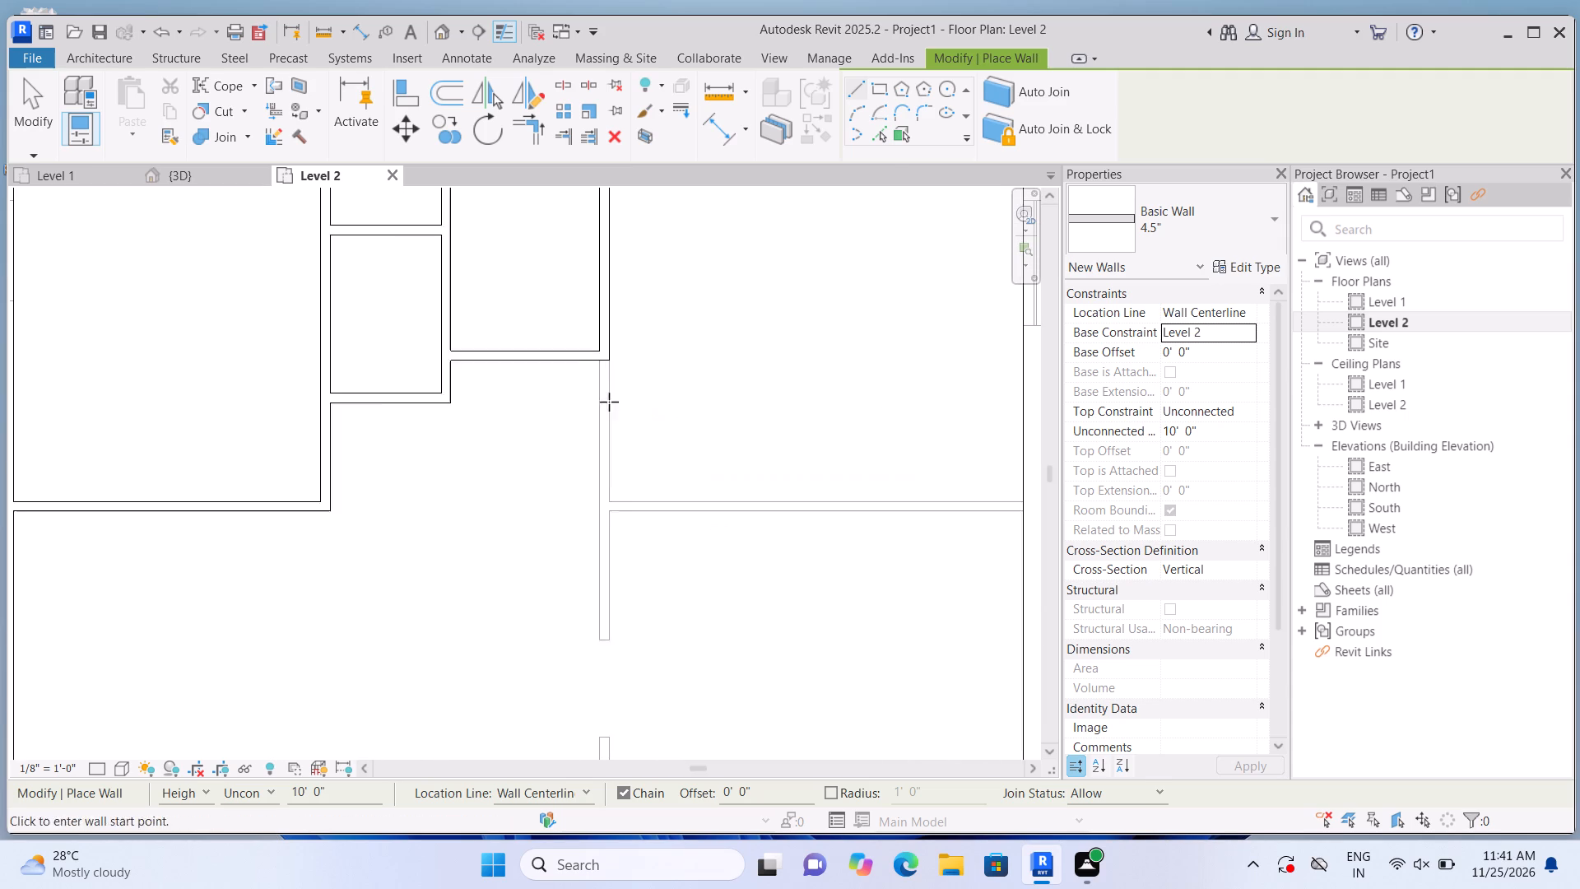
scroll(609, 402, up, 14)
click(631, 333)
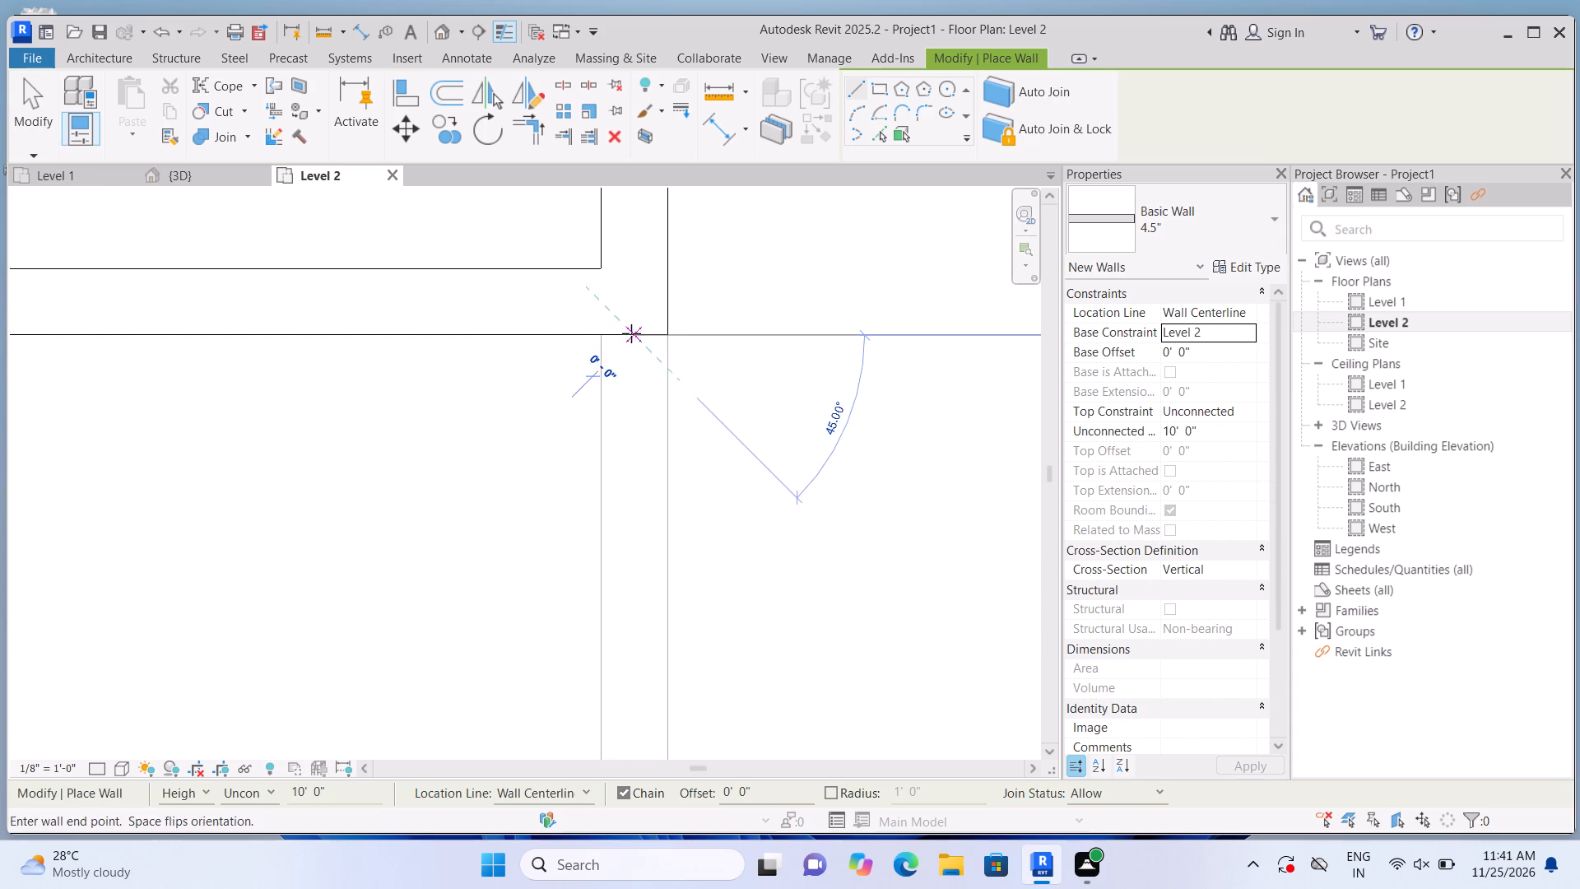
scroll(630, 424, down, 14)
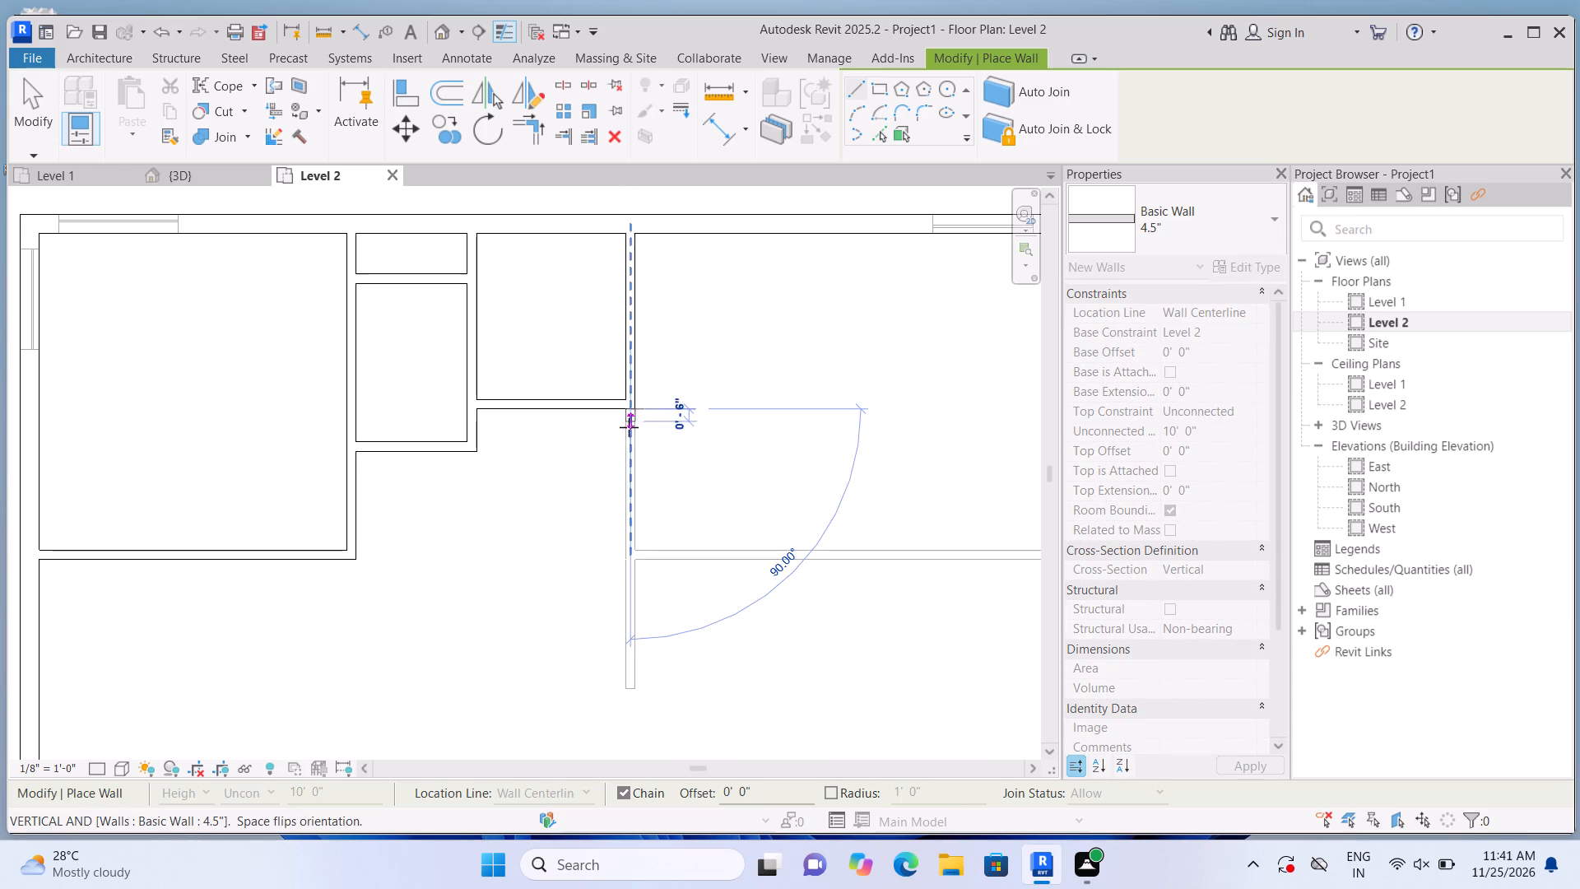
scroll(613, 636, up, 8)
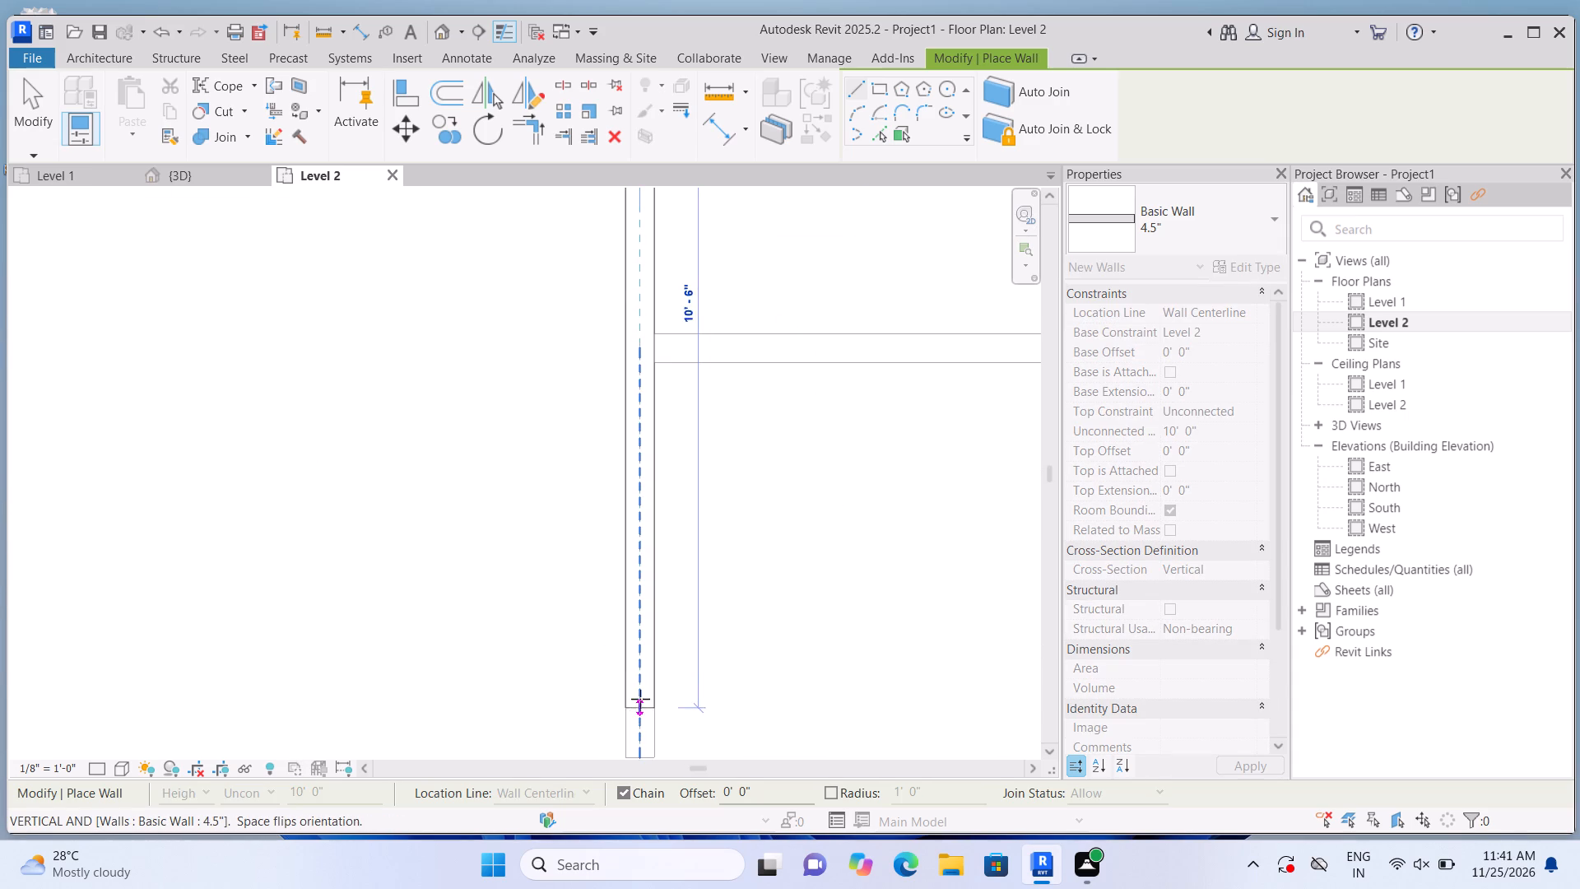
scroll(640, 699, down, 5)
scroll(642, 707, up, 4)
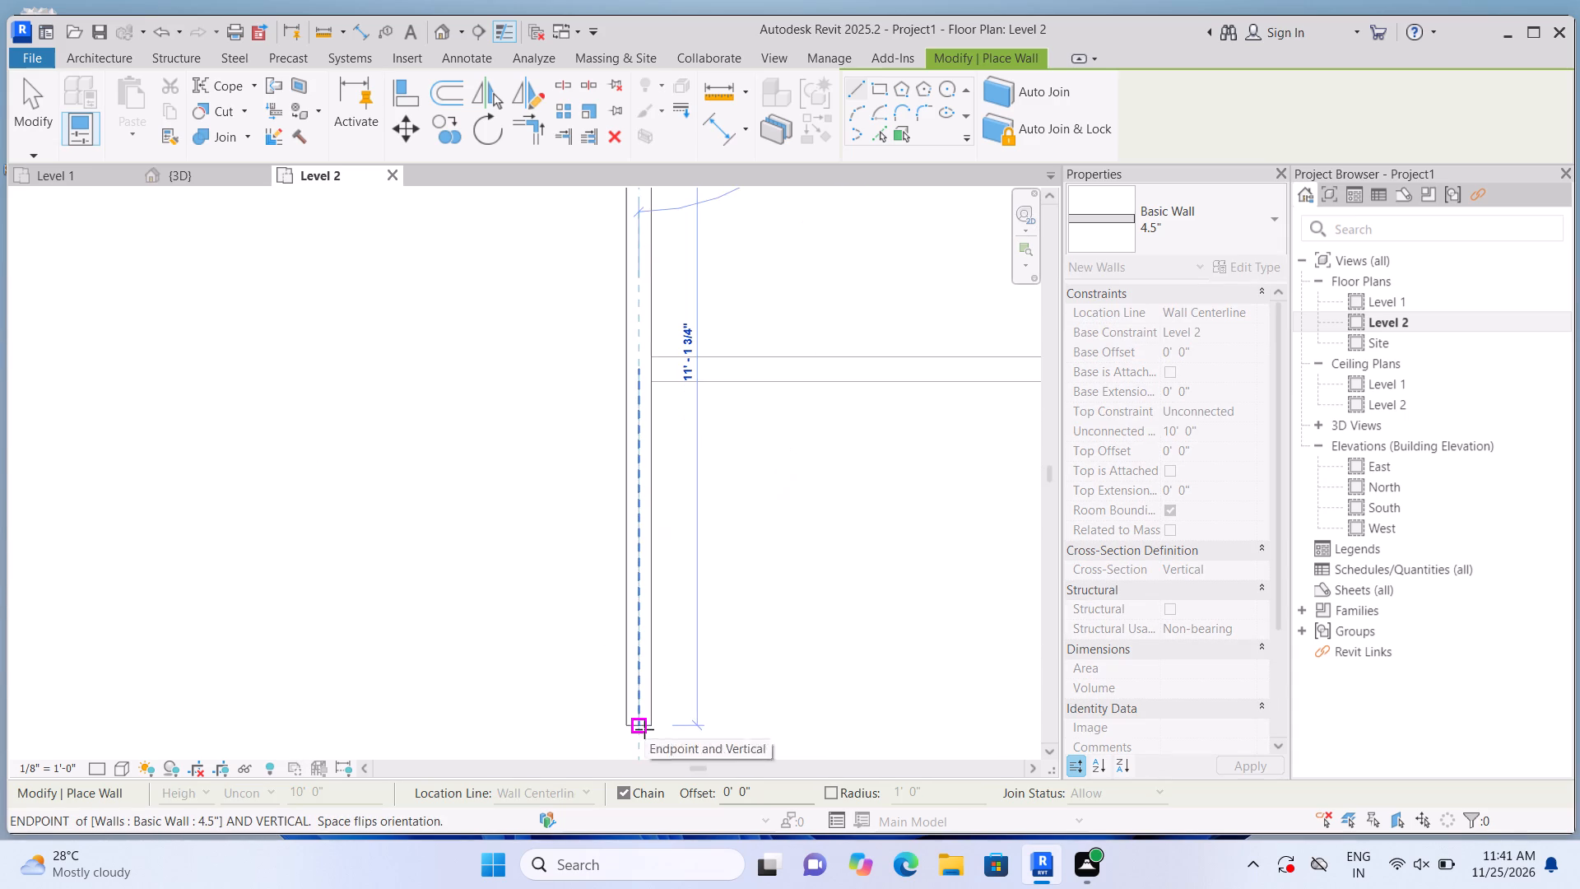
scroll(644, 729, up, 4)
click(645, 720)
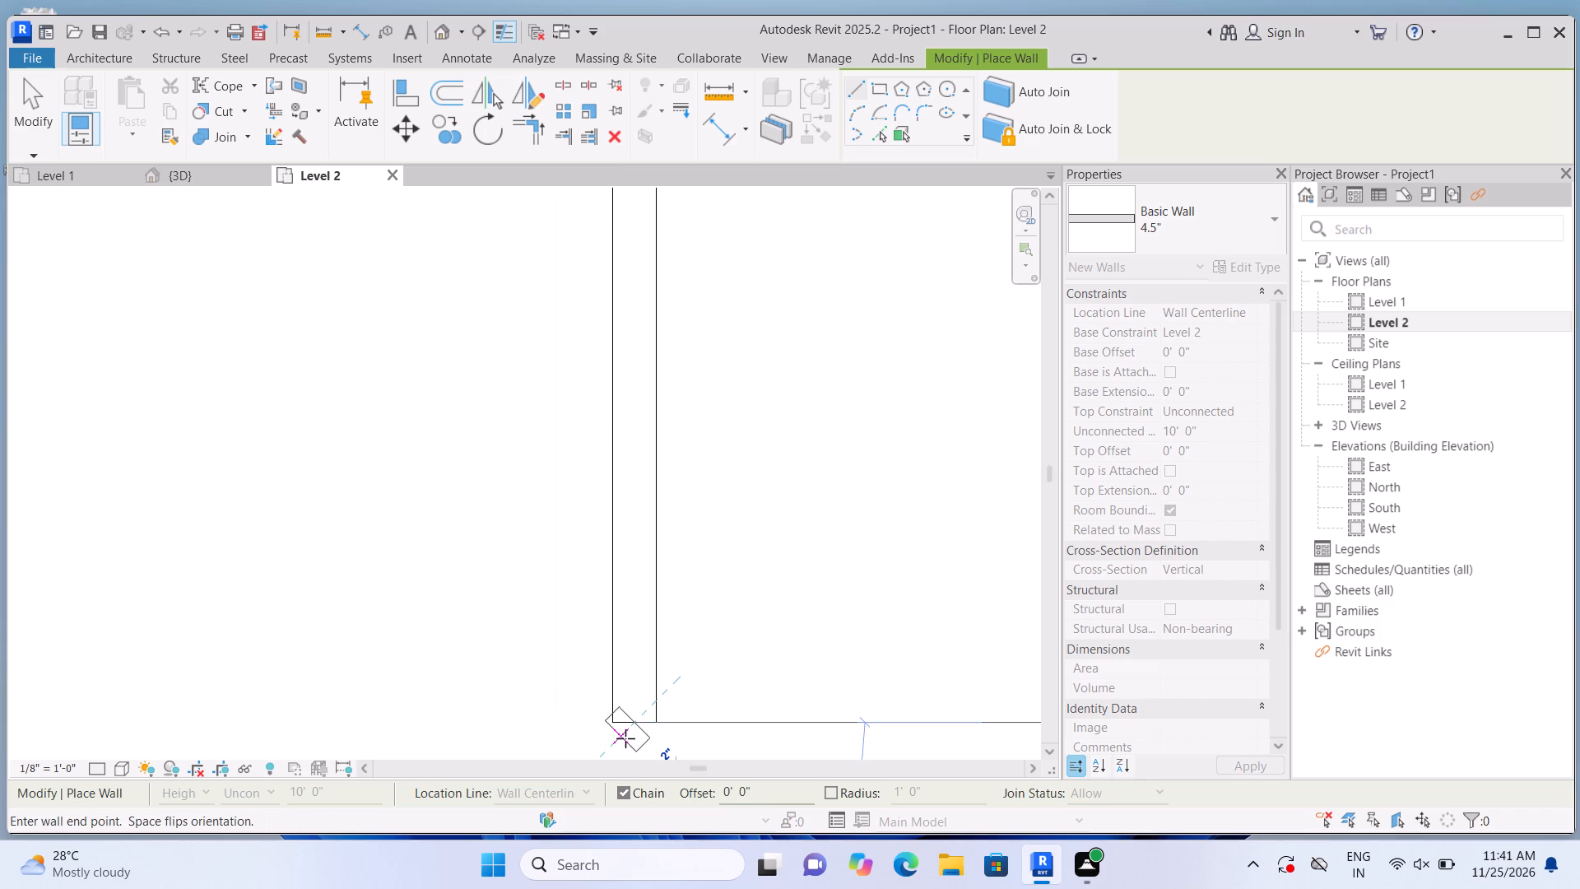
key(Escape)
Draw the back-right room's 4.5" front wall from its left wall to the right exterior wall, following Level 1, and end the chain.
scroll(612, 738, down, 7)
scroll(809, 454, up, 2)
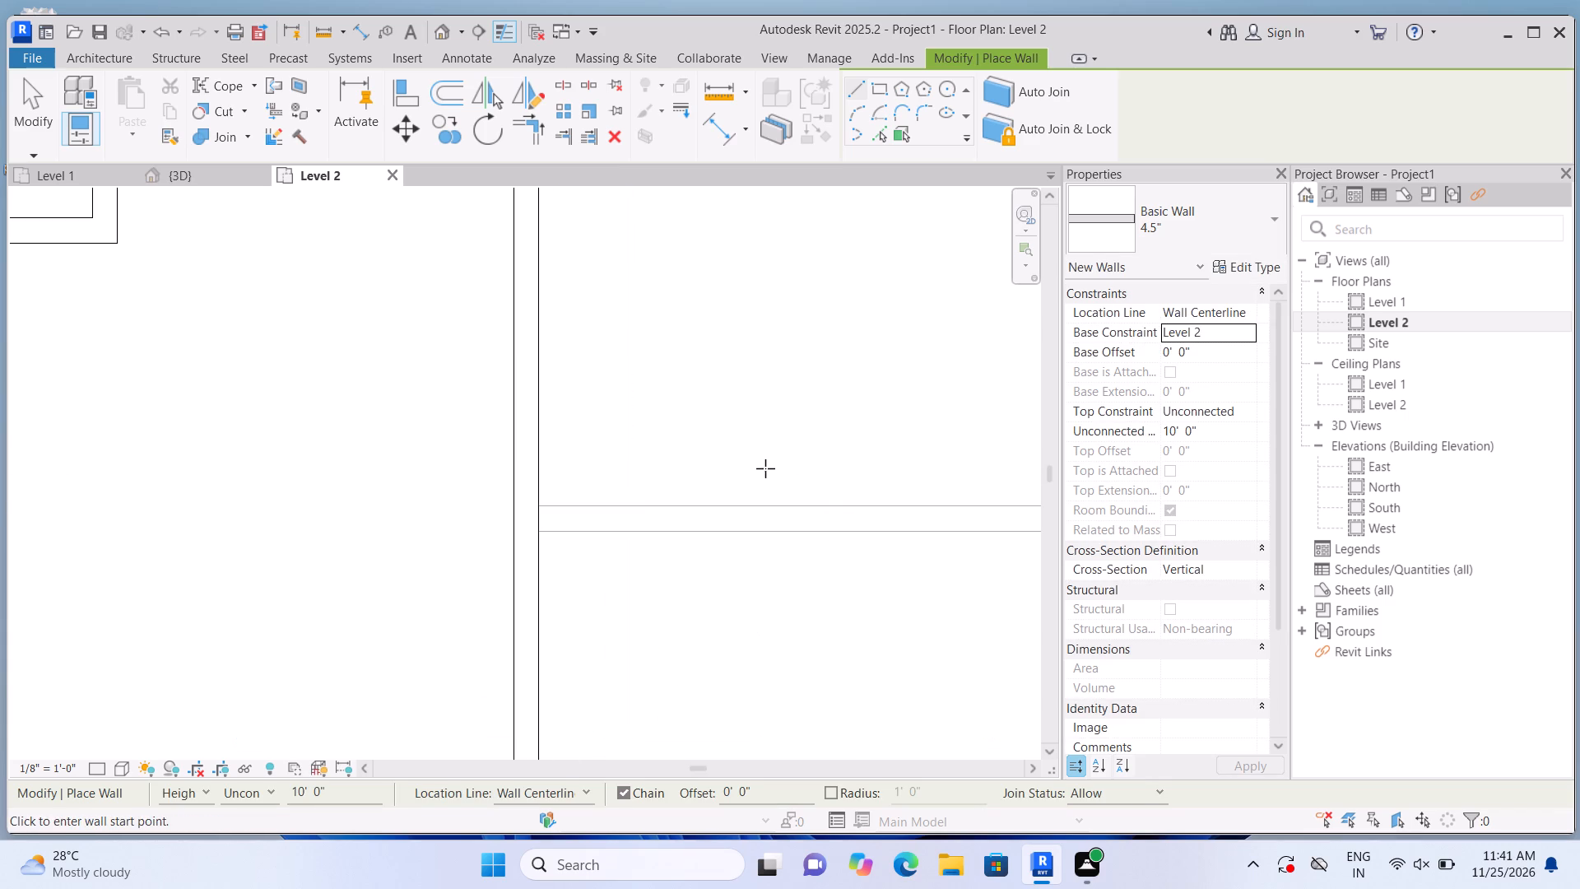
scroll(765, 468, up, 9)
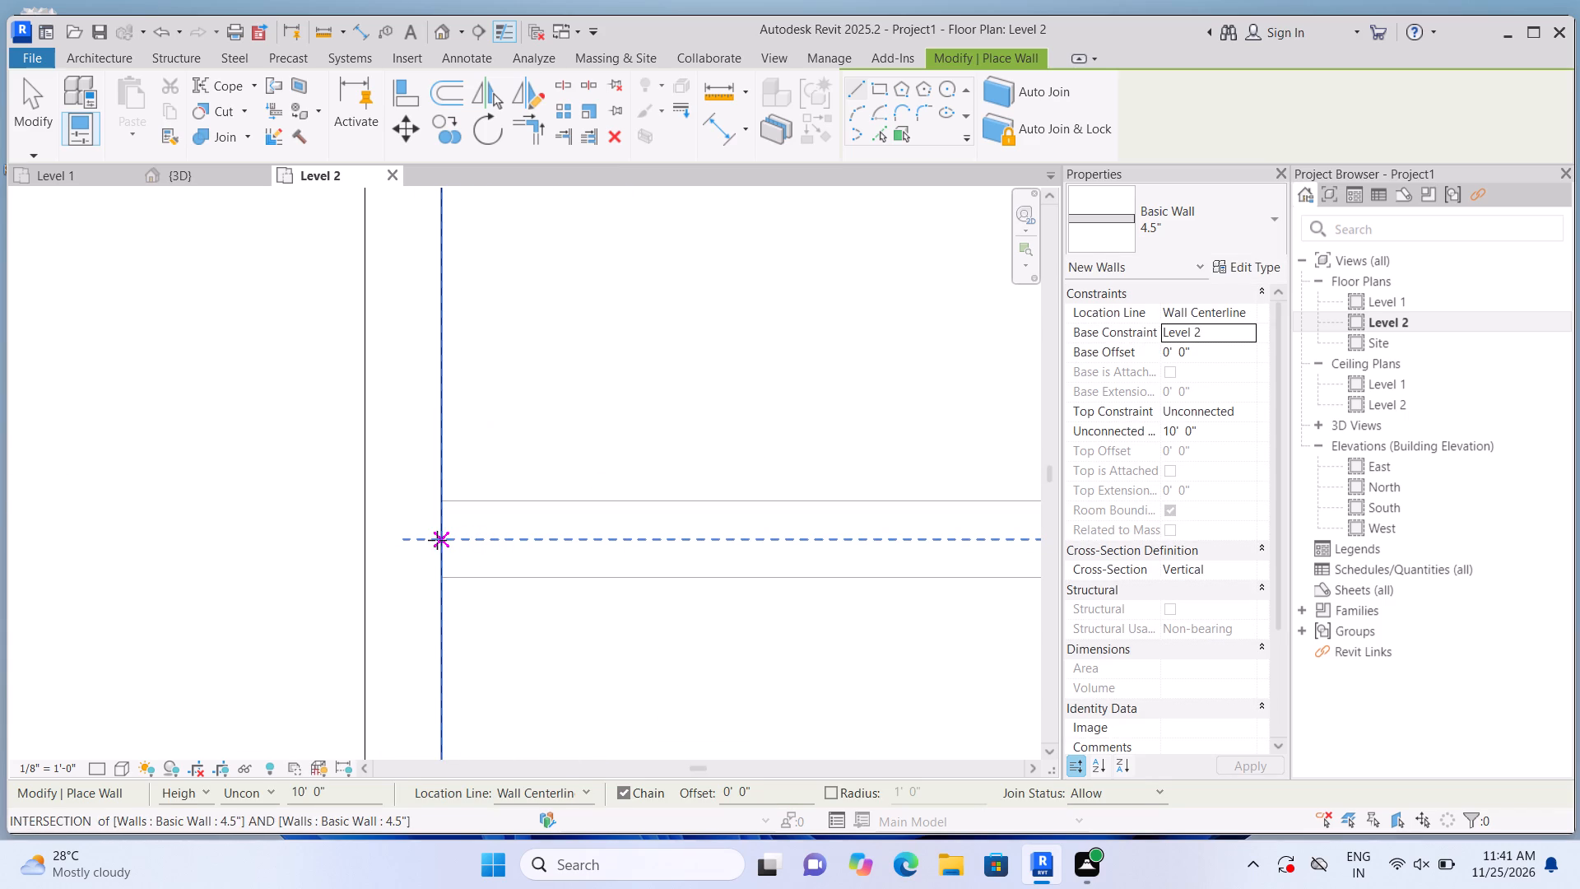
click(437, 540)
scroll(584, 537, down, 15)
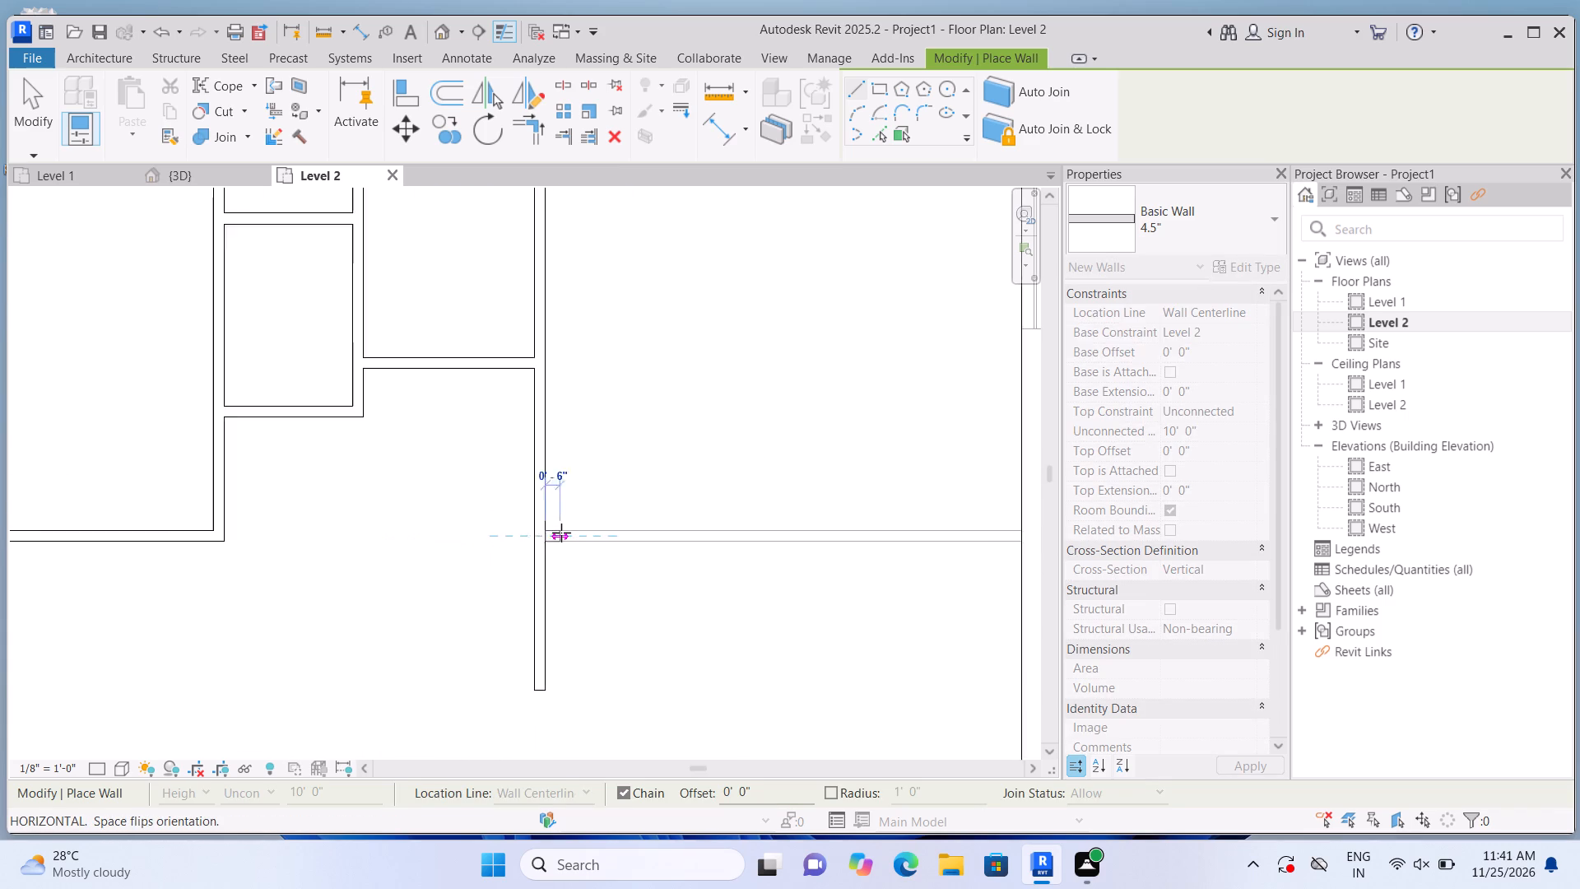
scroll(561, 533, down, 4)
scroll(755, 529, up, 12)
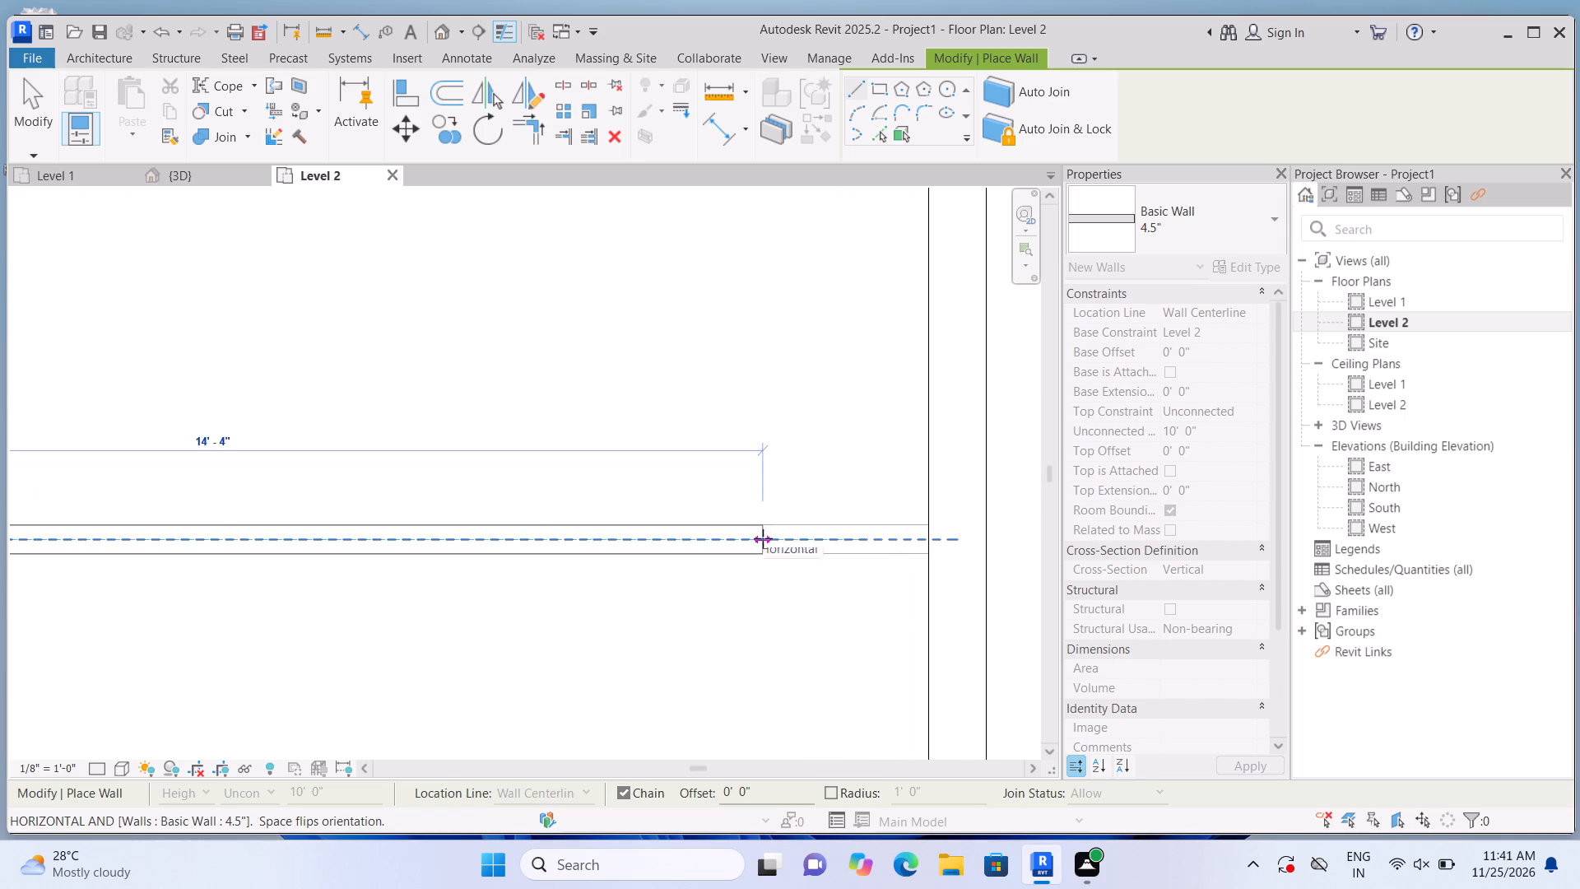
click(942, 536)
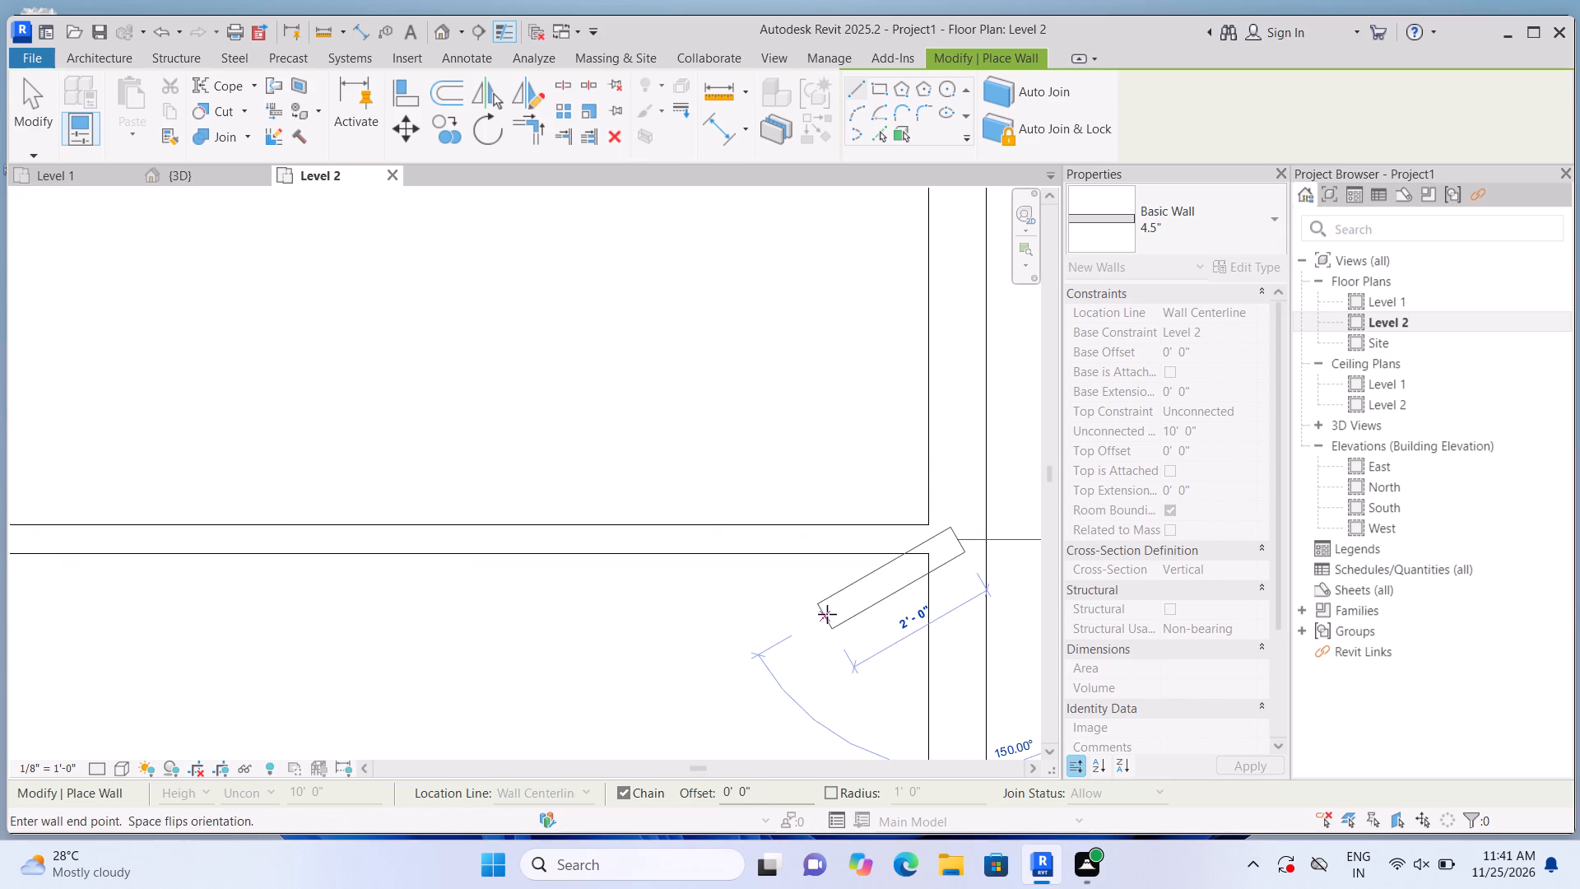
key(Escape)
scroll(804, 586, down, 7)
middle_drag(778, 622, 737, 383)
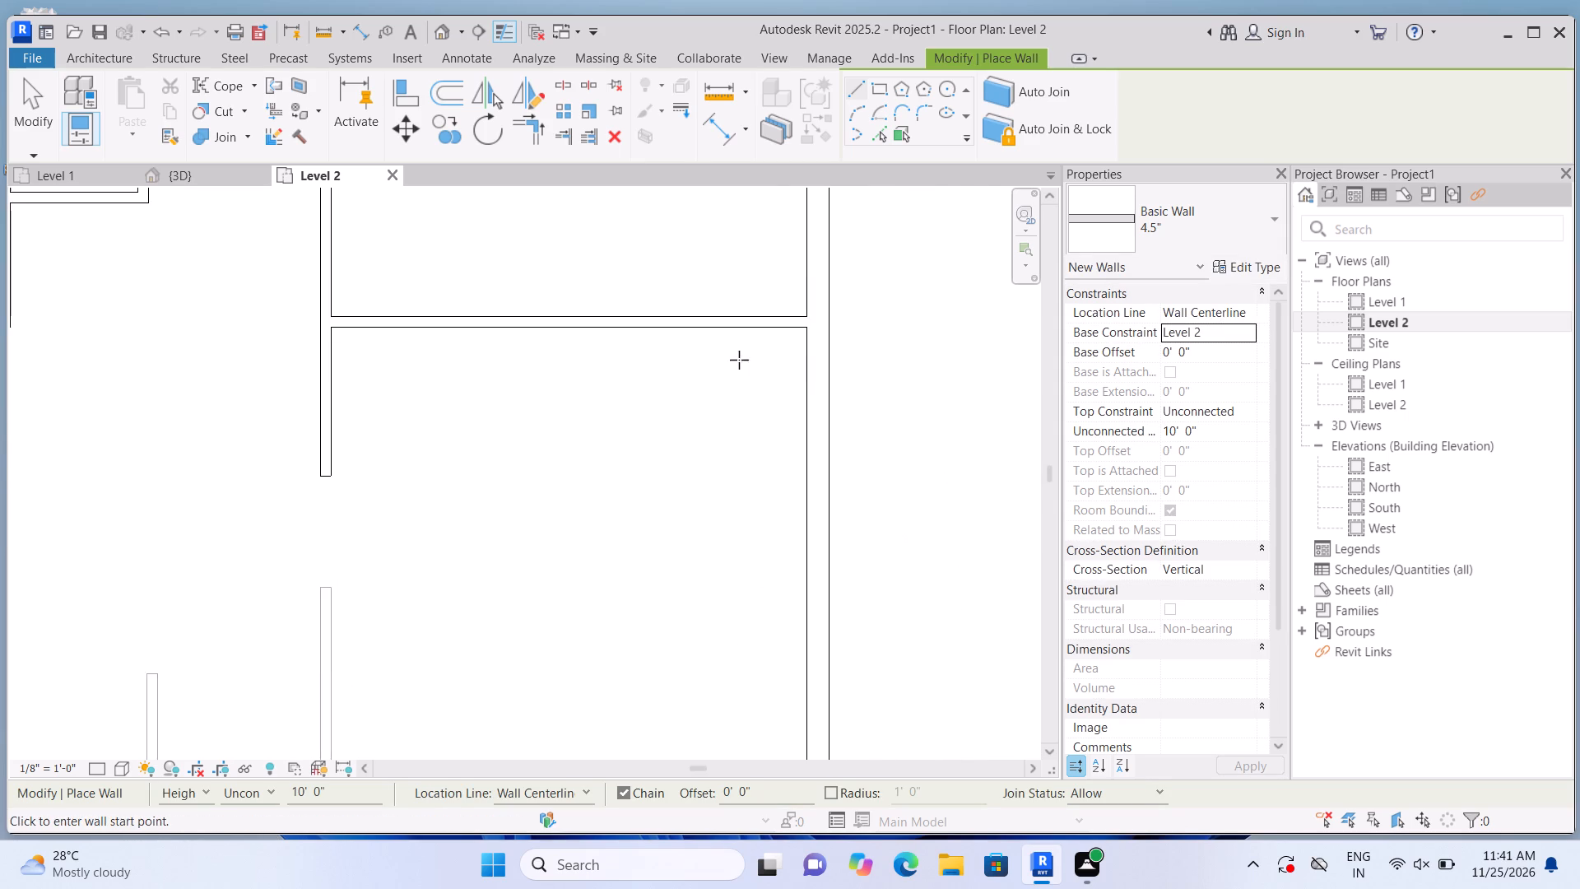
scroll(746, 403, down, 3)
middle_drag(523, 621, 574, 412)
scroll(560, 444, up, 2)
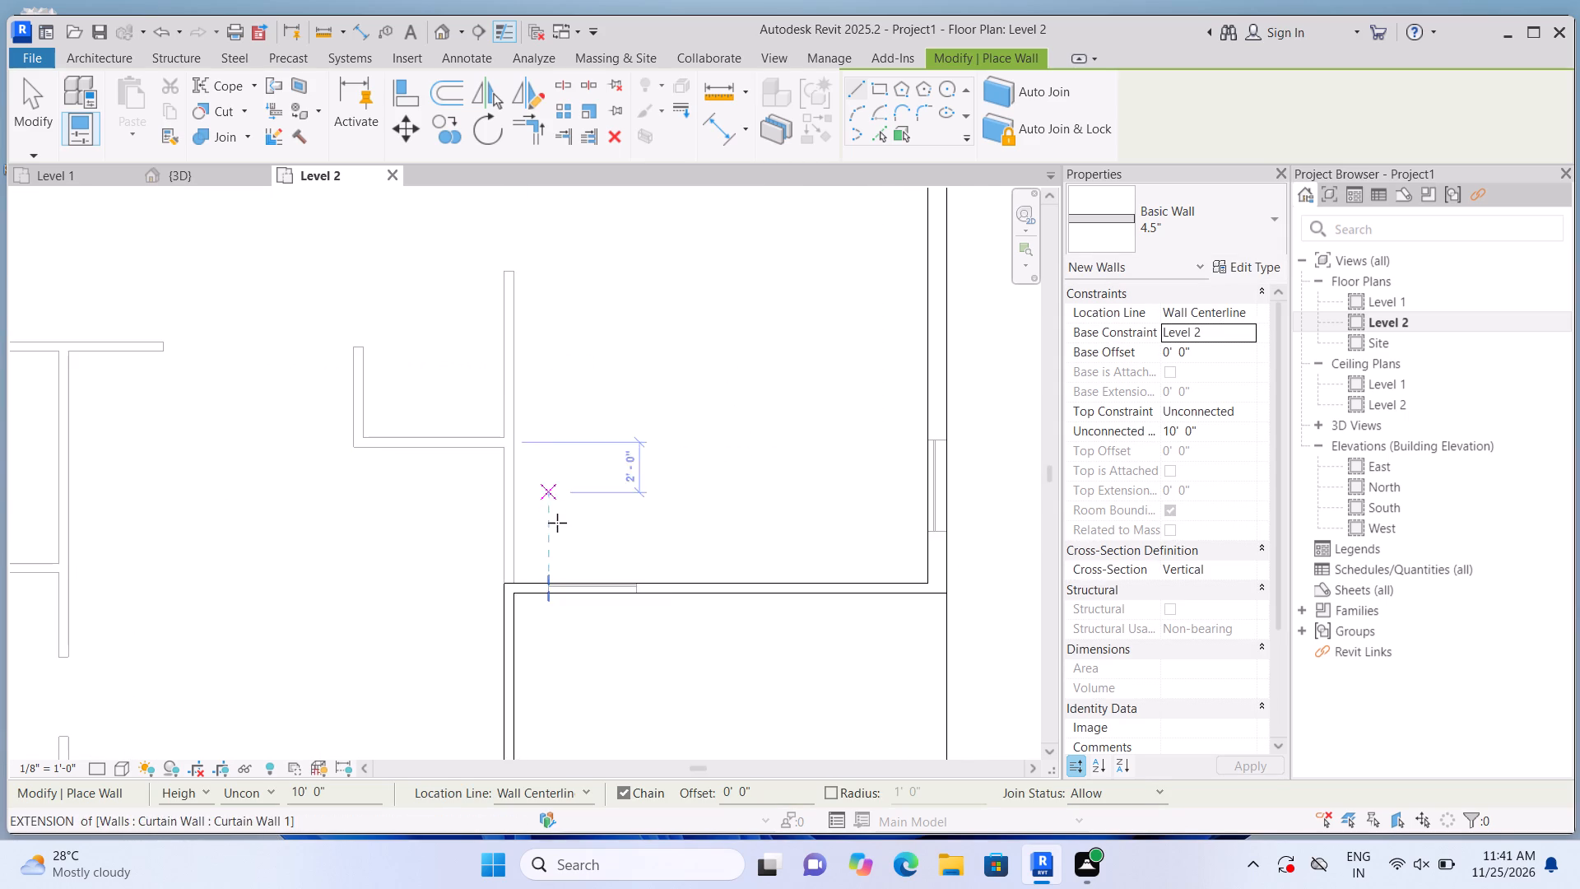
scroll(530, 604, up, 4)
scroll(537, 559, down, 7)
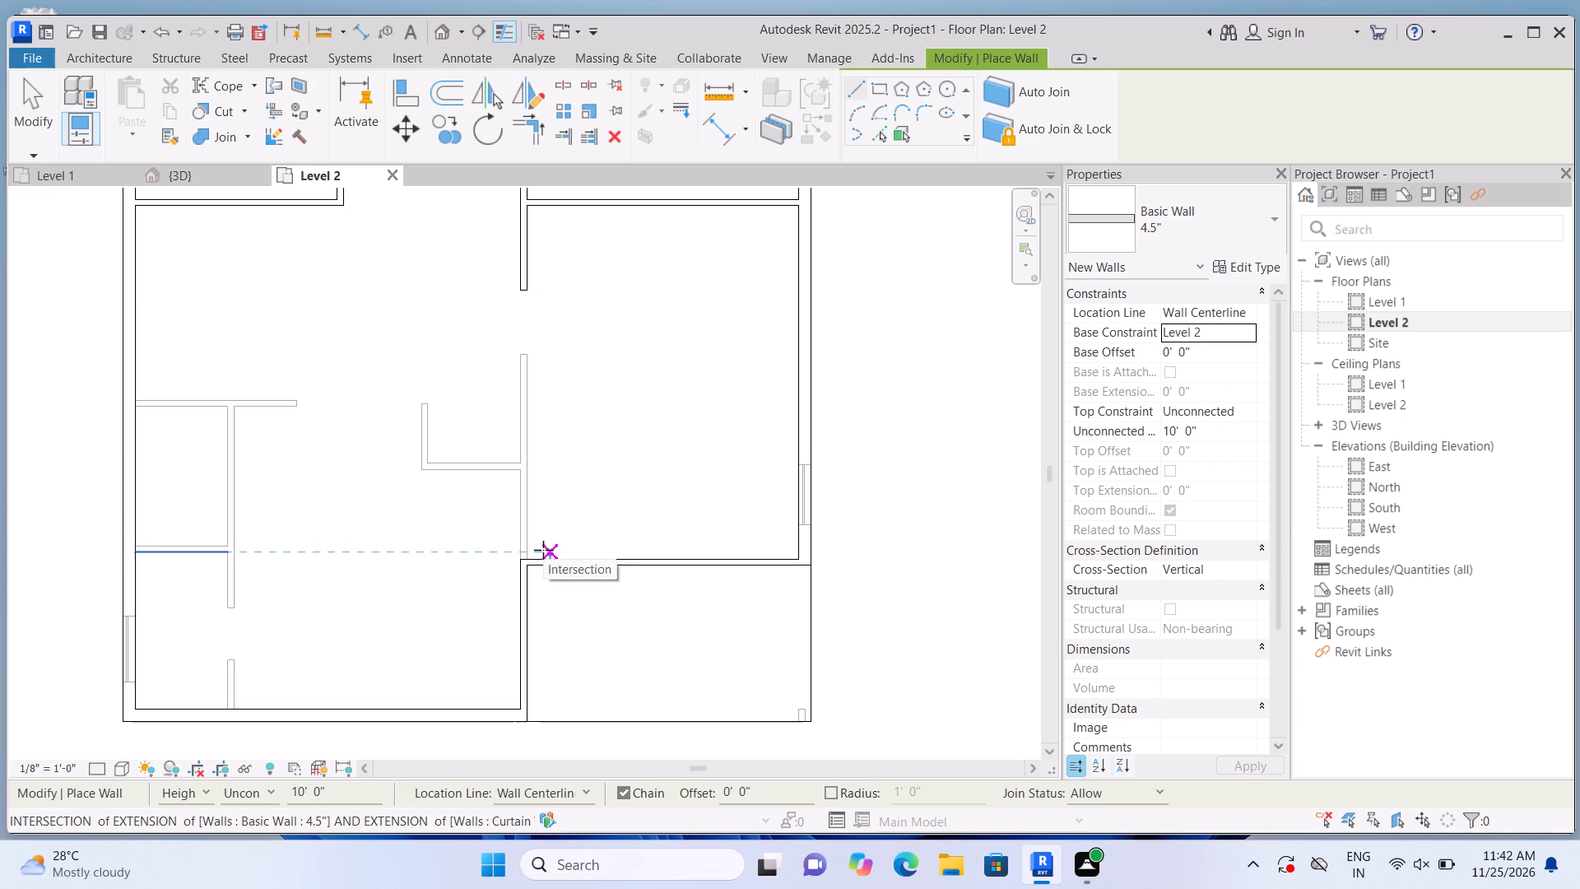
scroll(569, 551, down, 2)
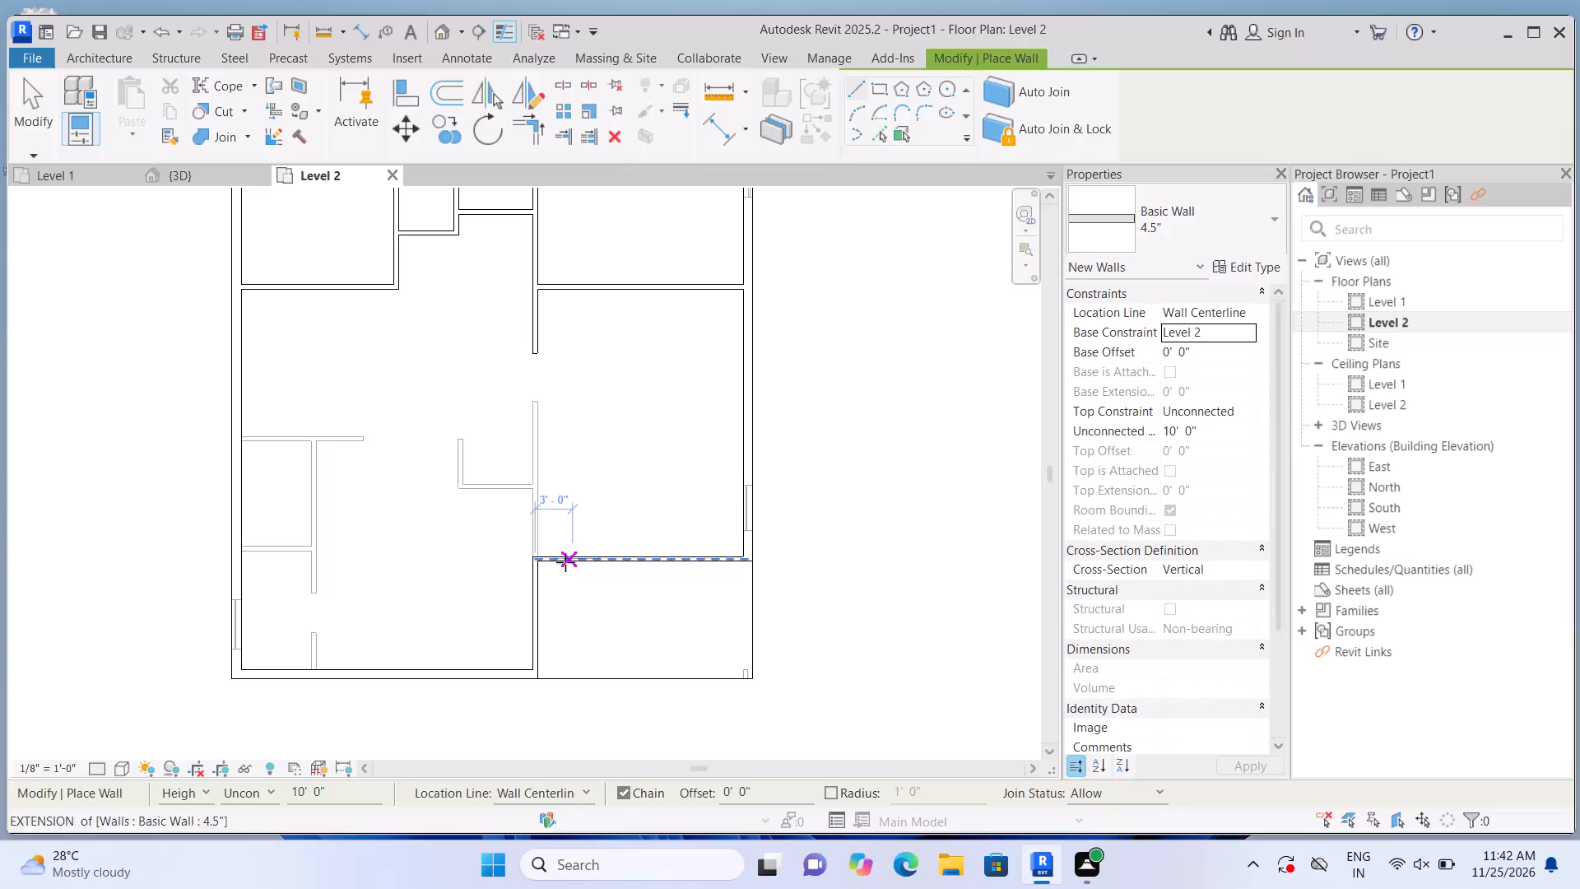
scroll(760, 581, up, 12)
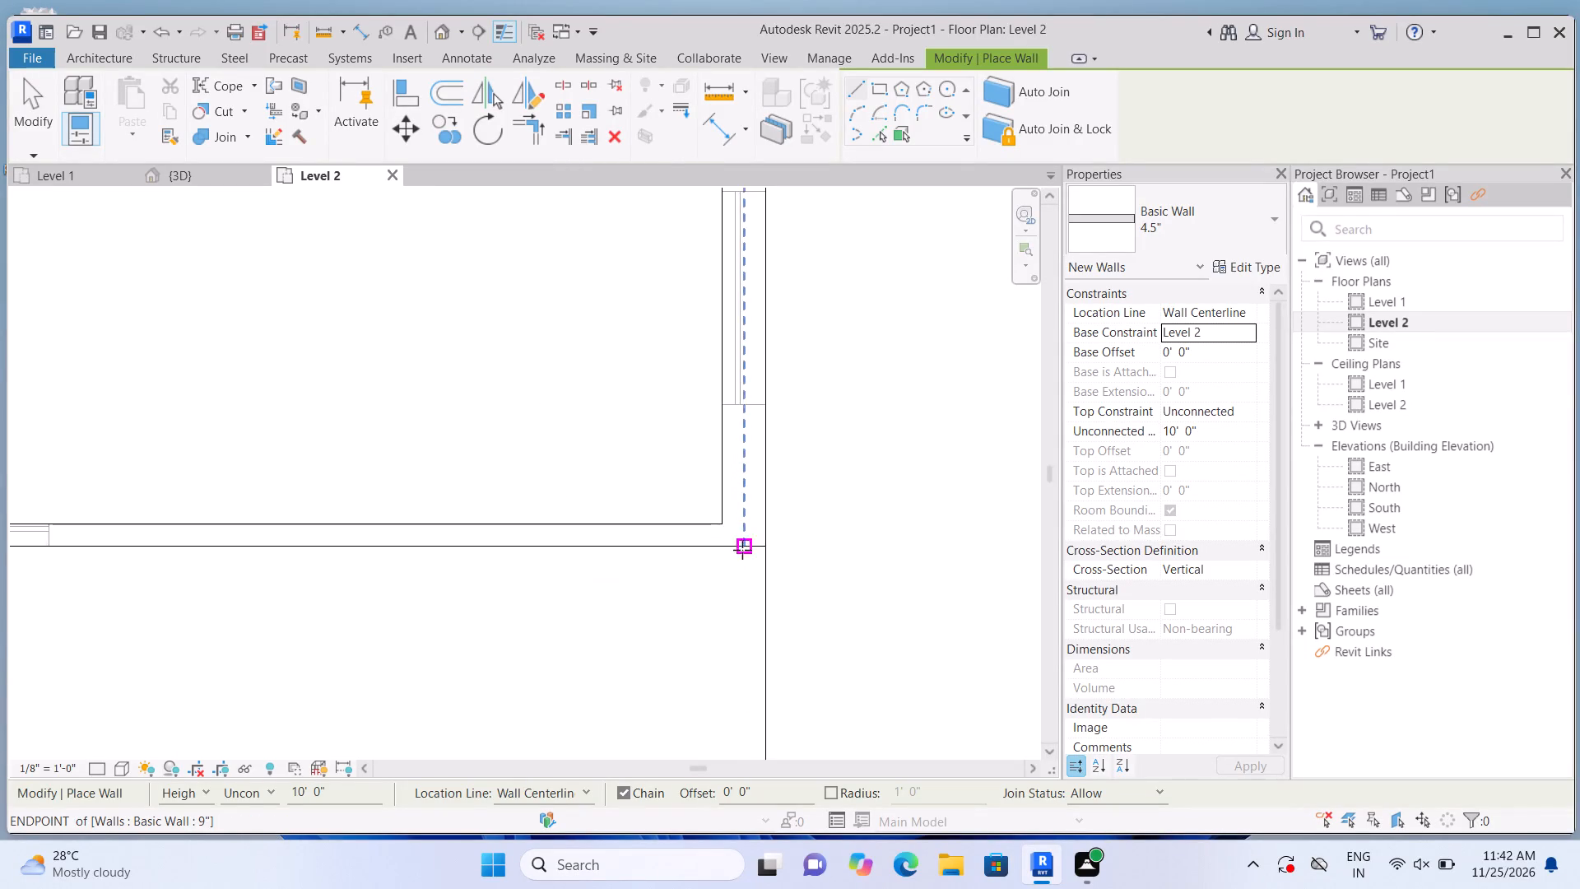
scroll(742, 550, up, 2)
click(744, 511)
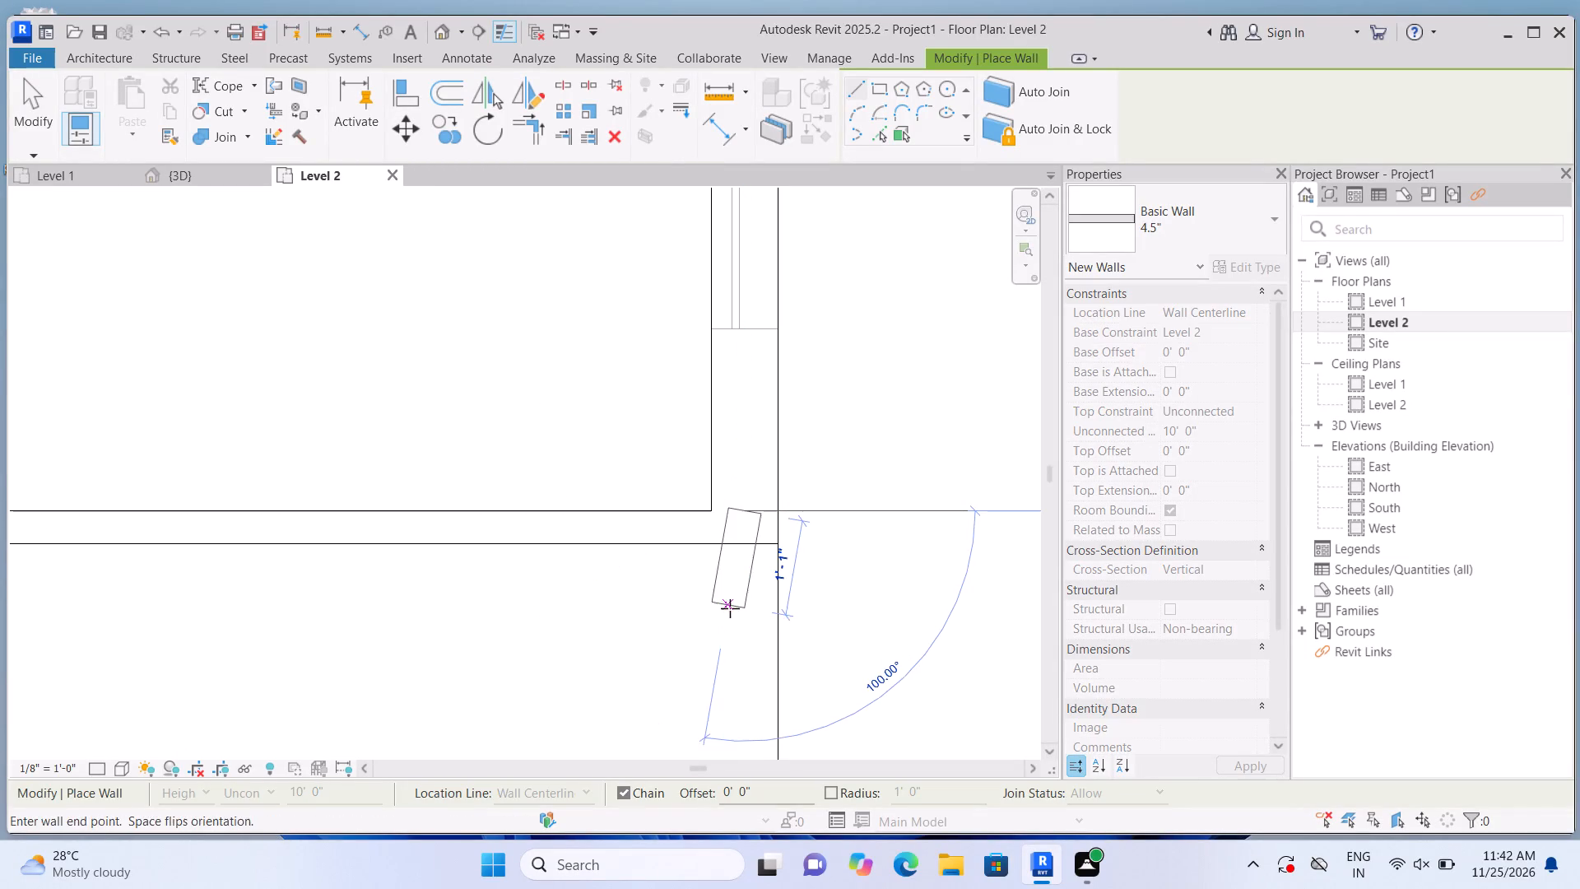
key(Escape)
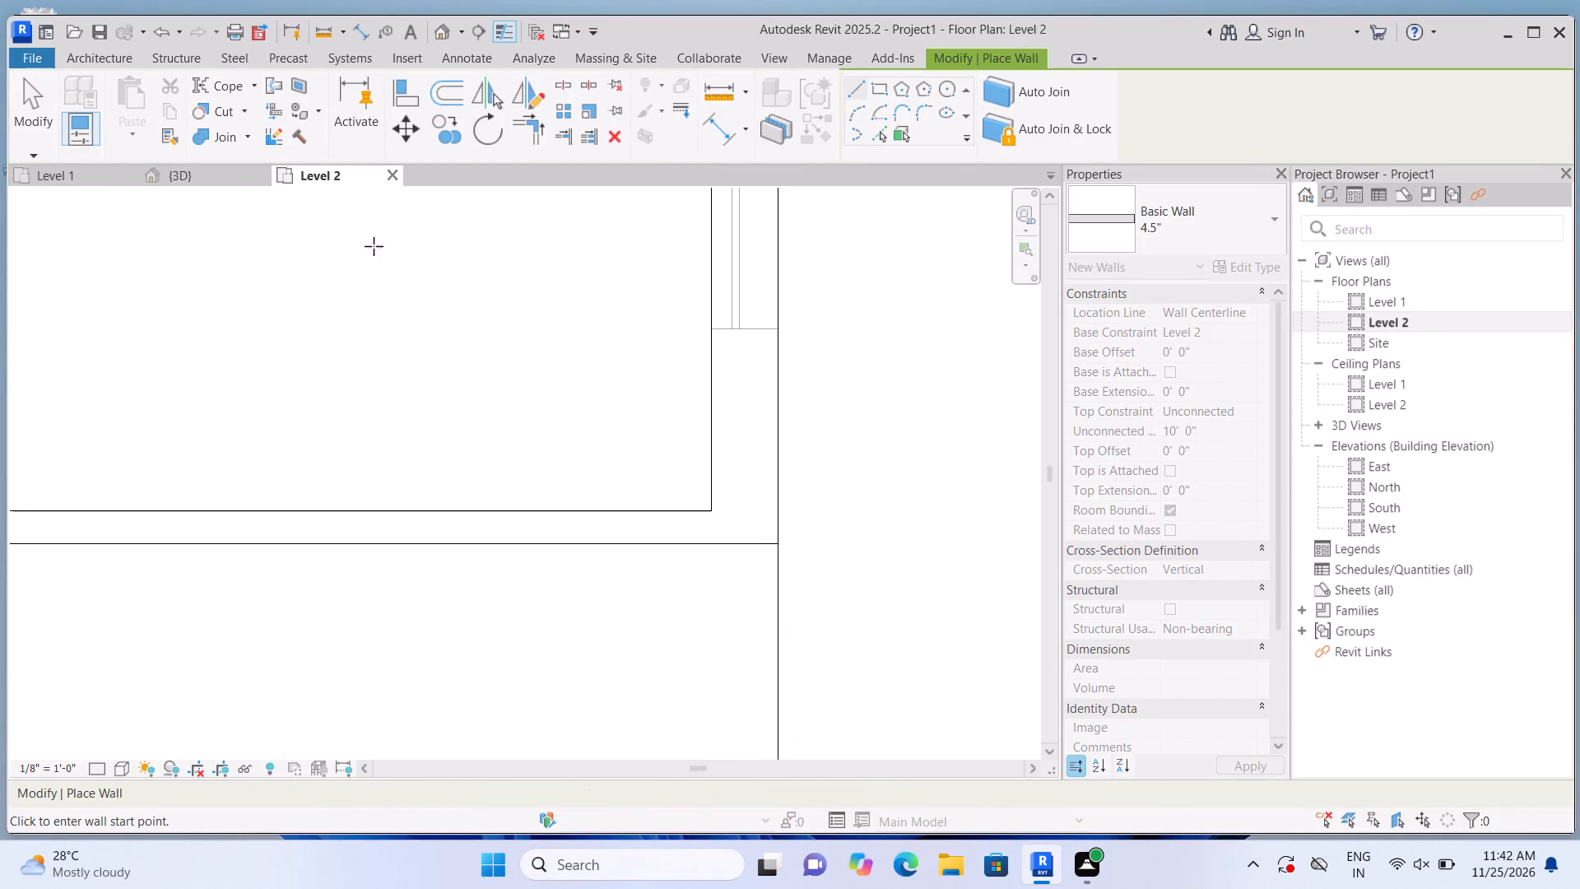
Extend the right exterior side with a 9" wall about 9'-10" long, forward to the house's front-right corner, and end the chain.
click(113, 56)
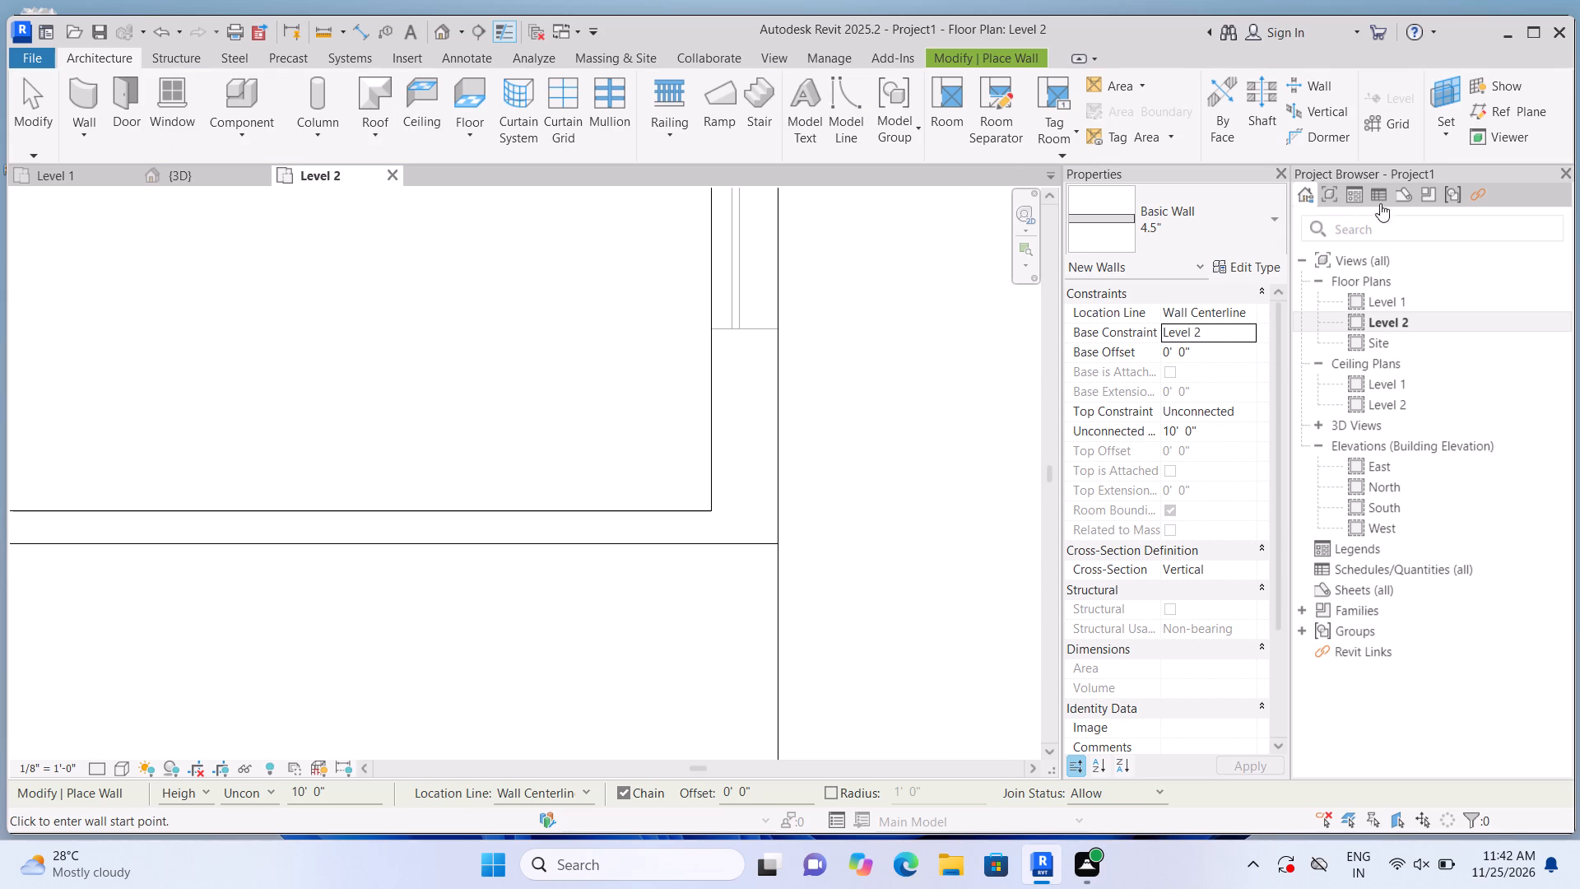
click(1263, 208)
scroll(1248, 351, up, 1)
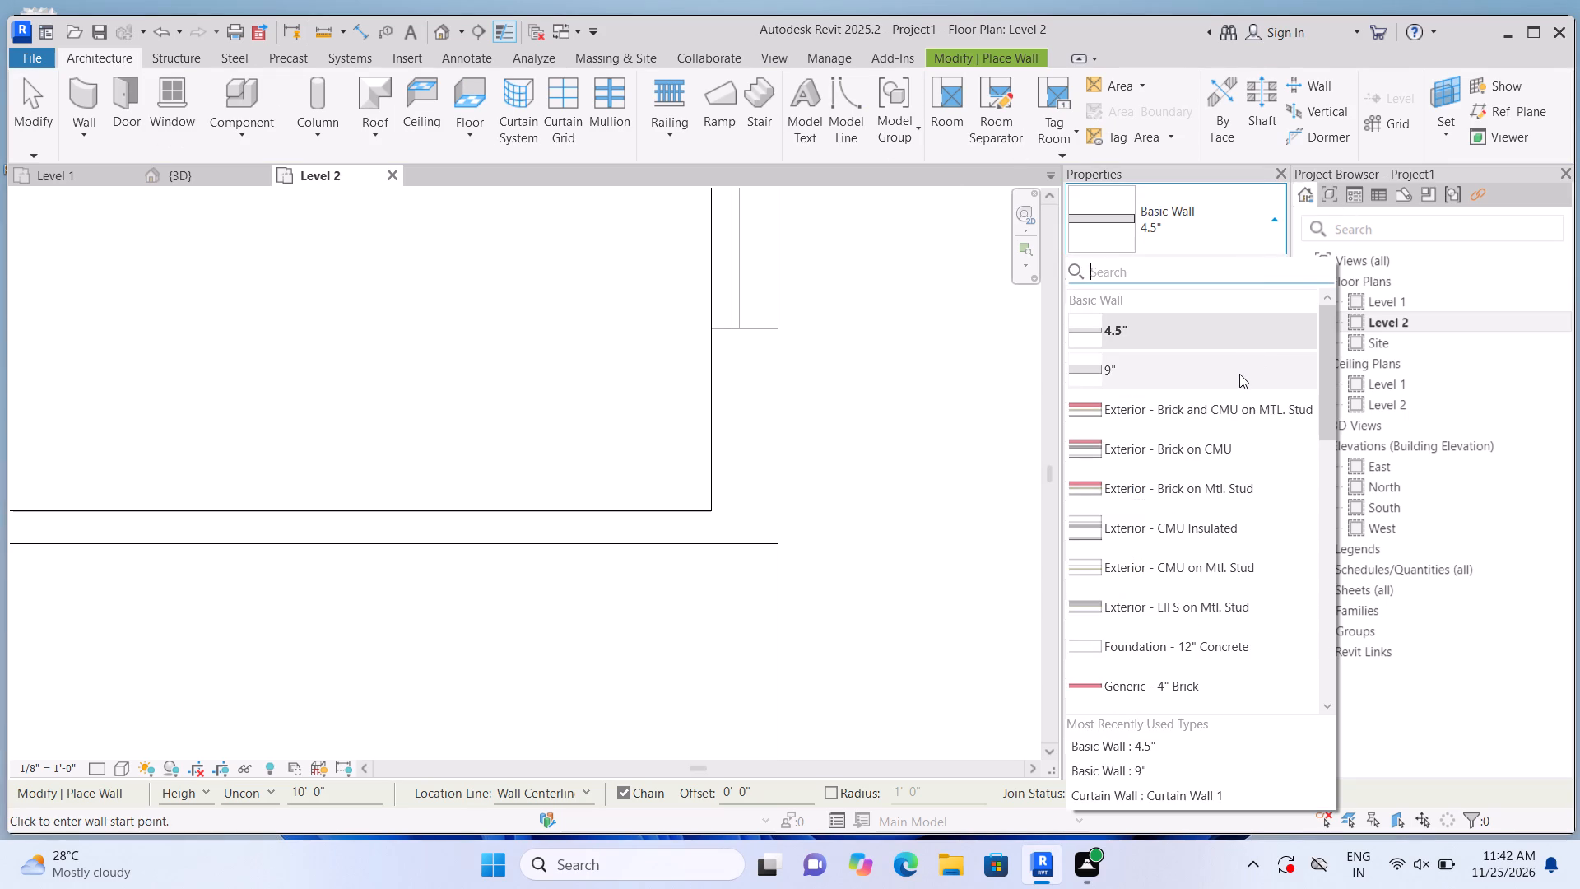
click(1239, 374)
click(750, 508)
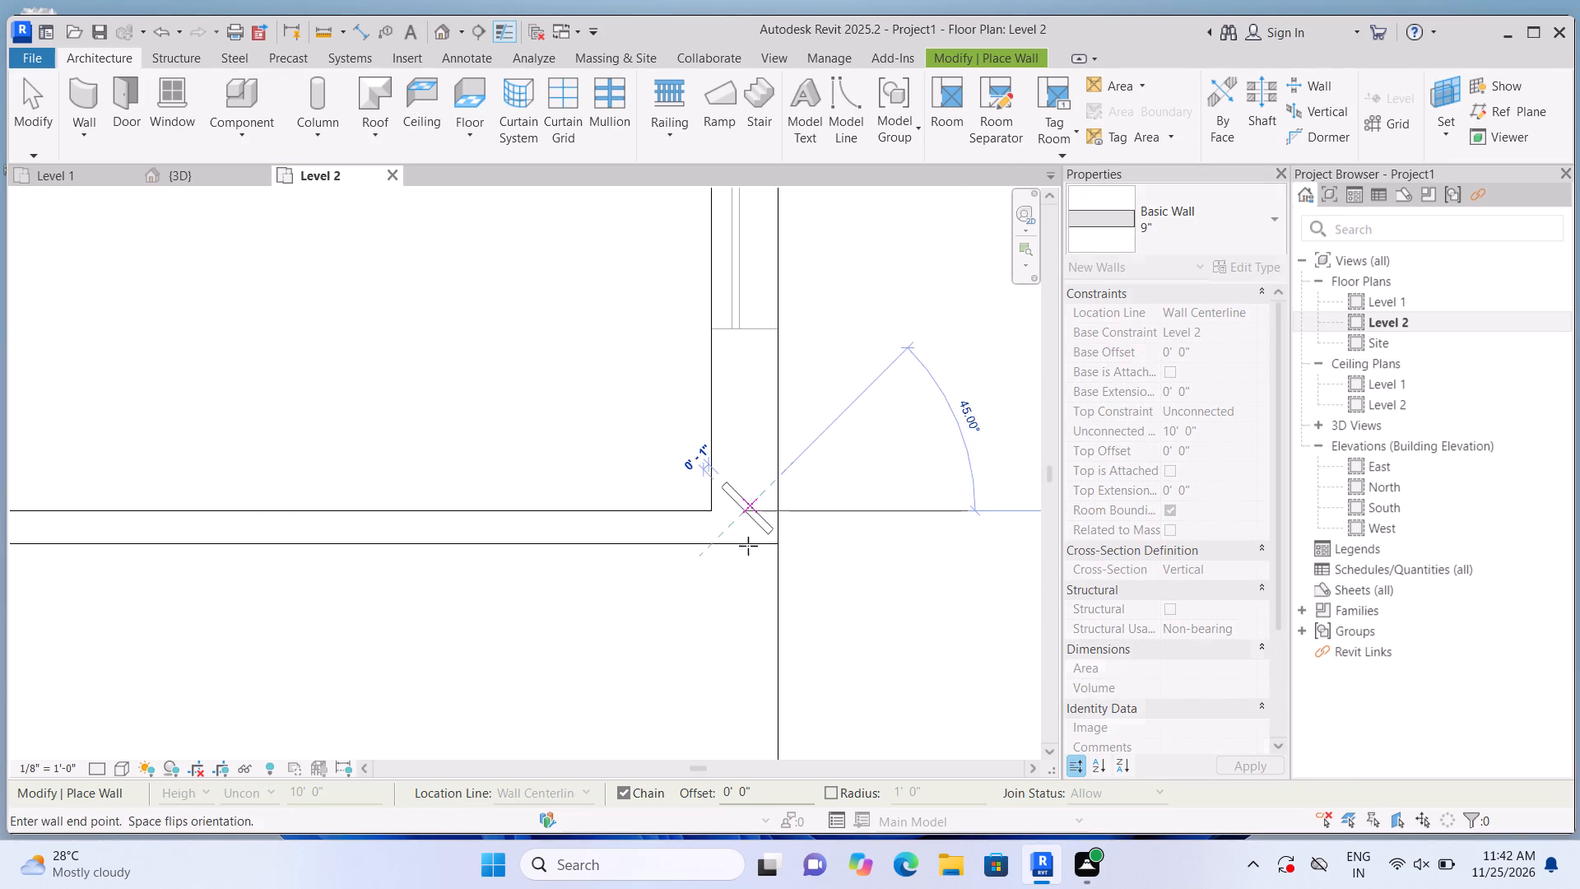
scroll(739, 636, down, 12)
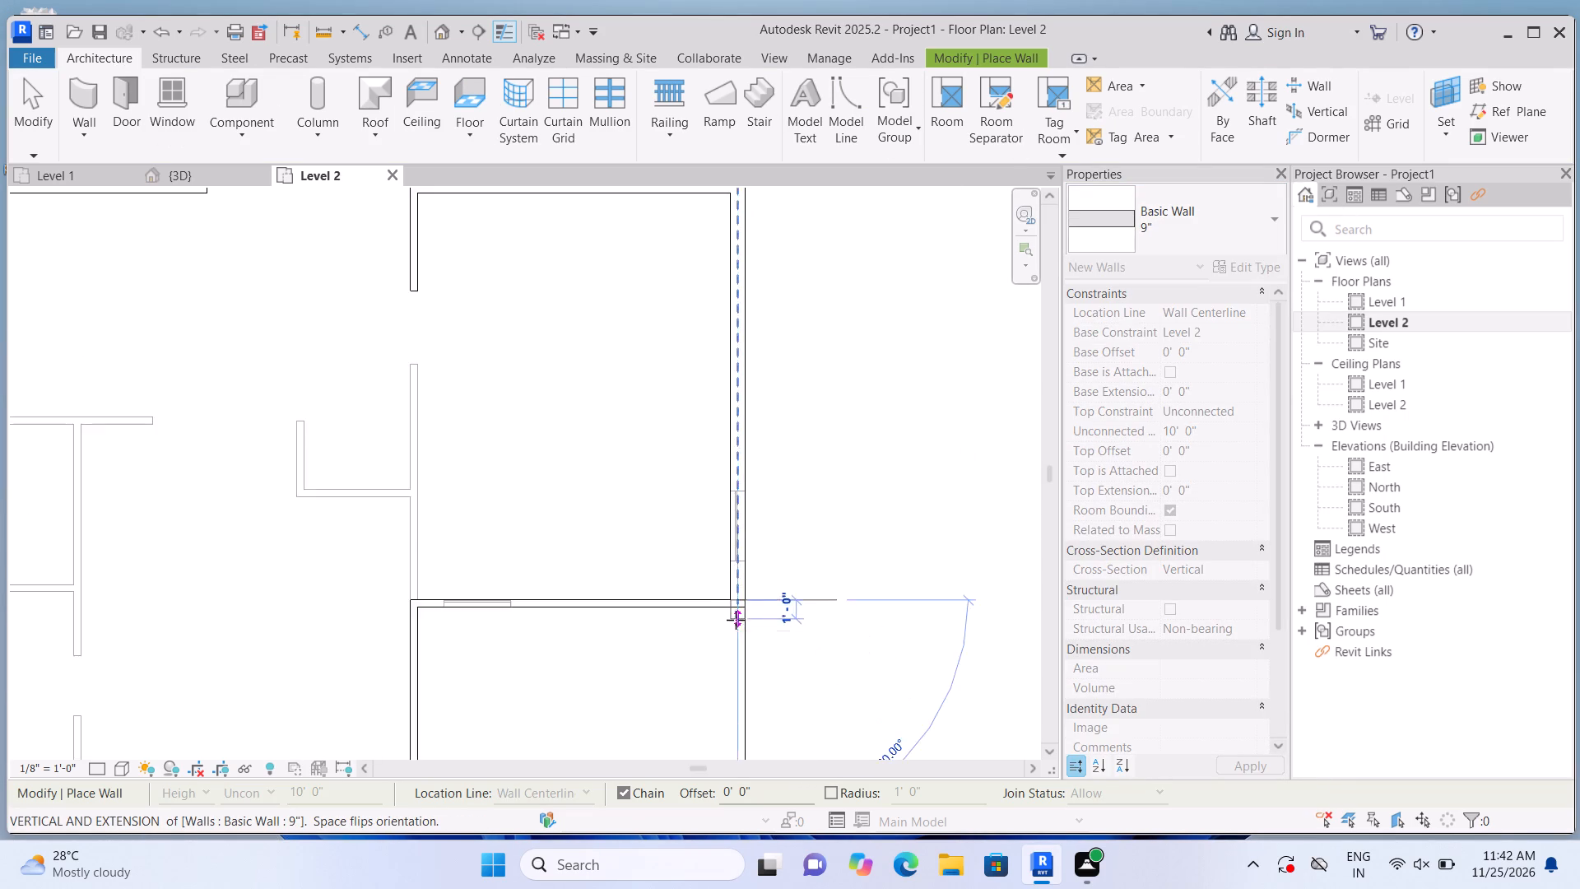
scroll(736, 620, down, 1)
middle_drag(727, 677, 726, 566)
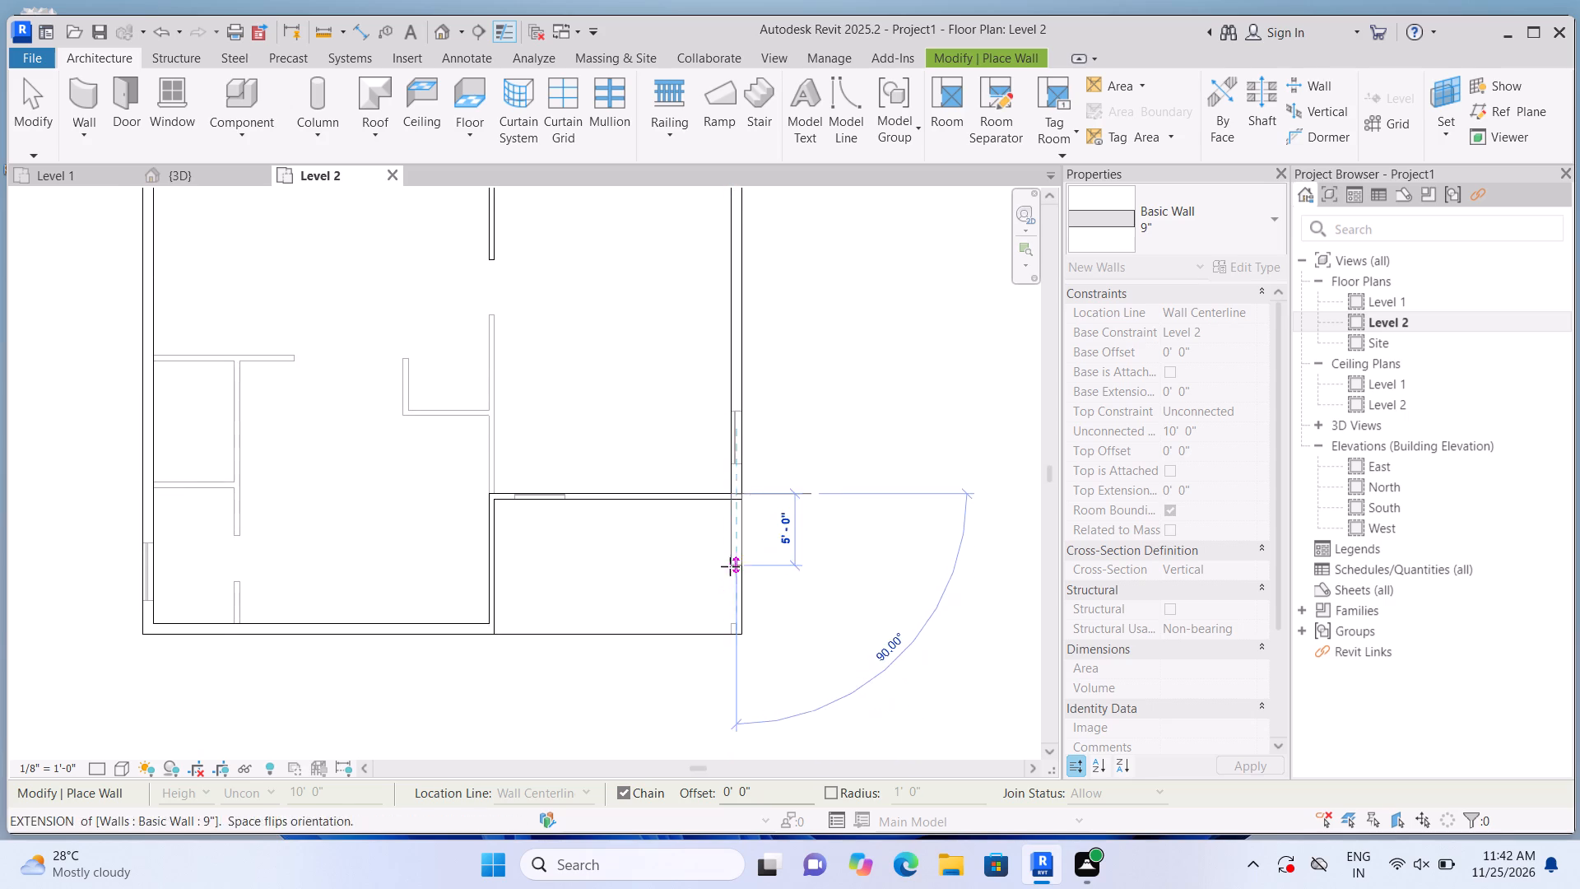
scroll(737, 599, up, 7)
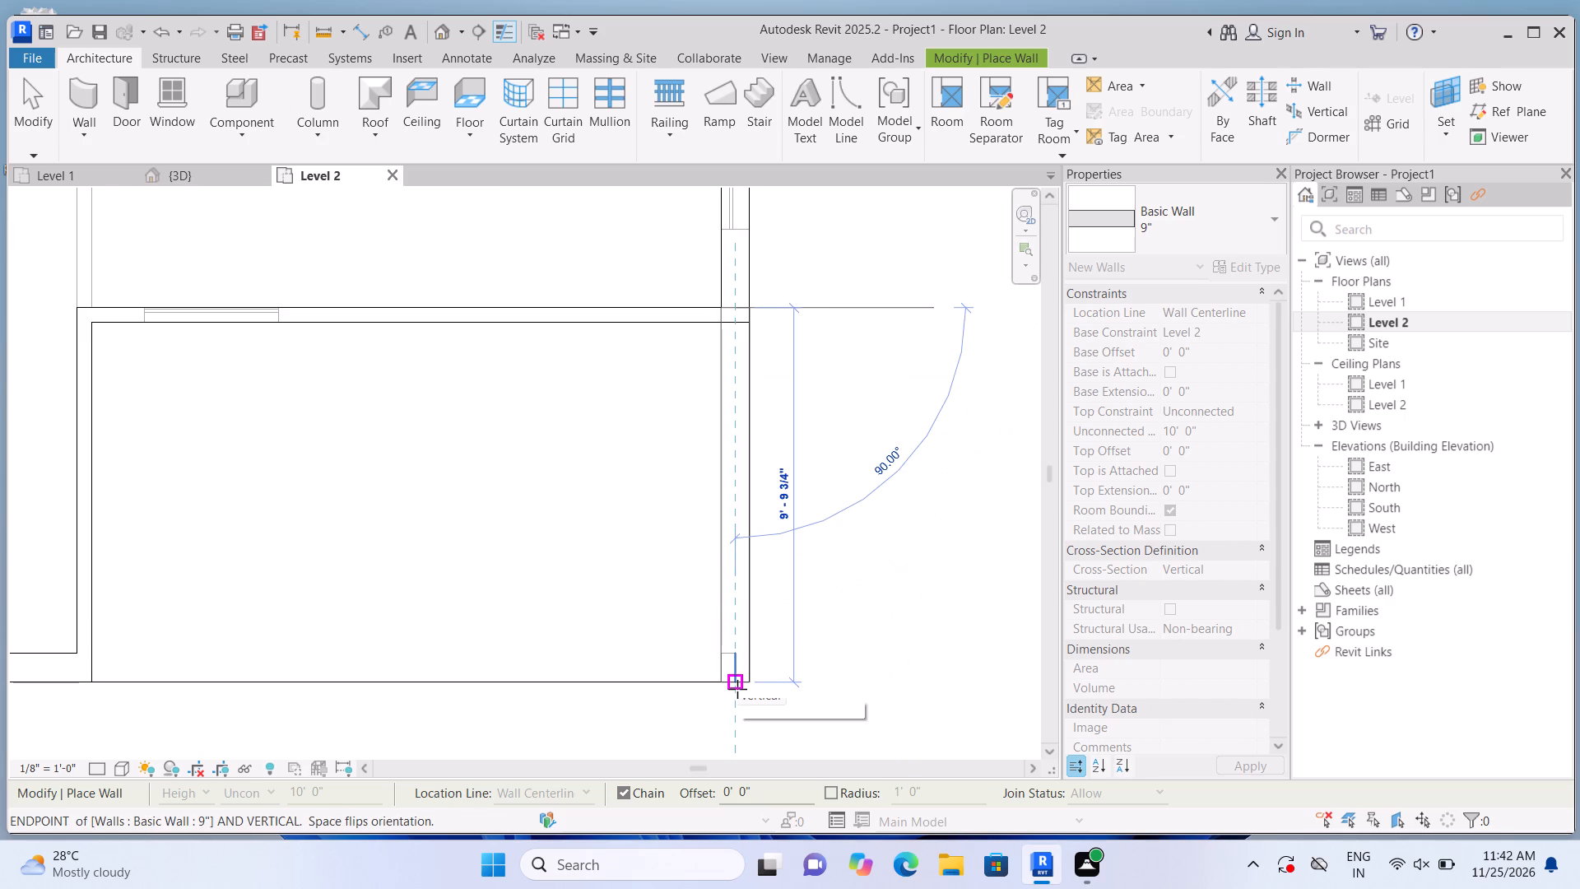
click(737, 689)
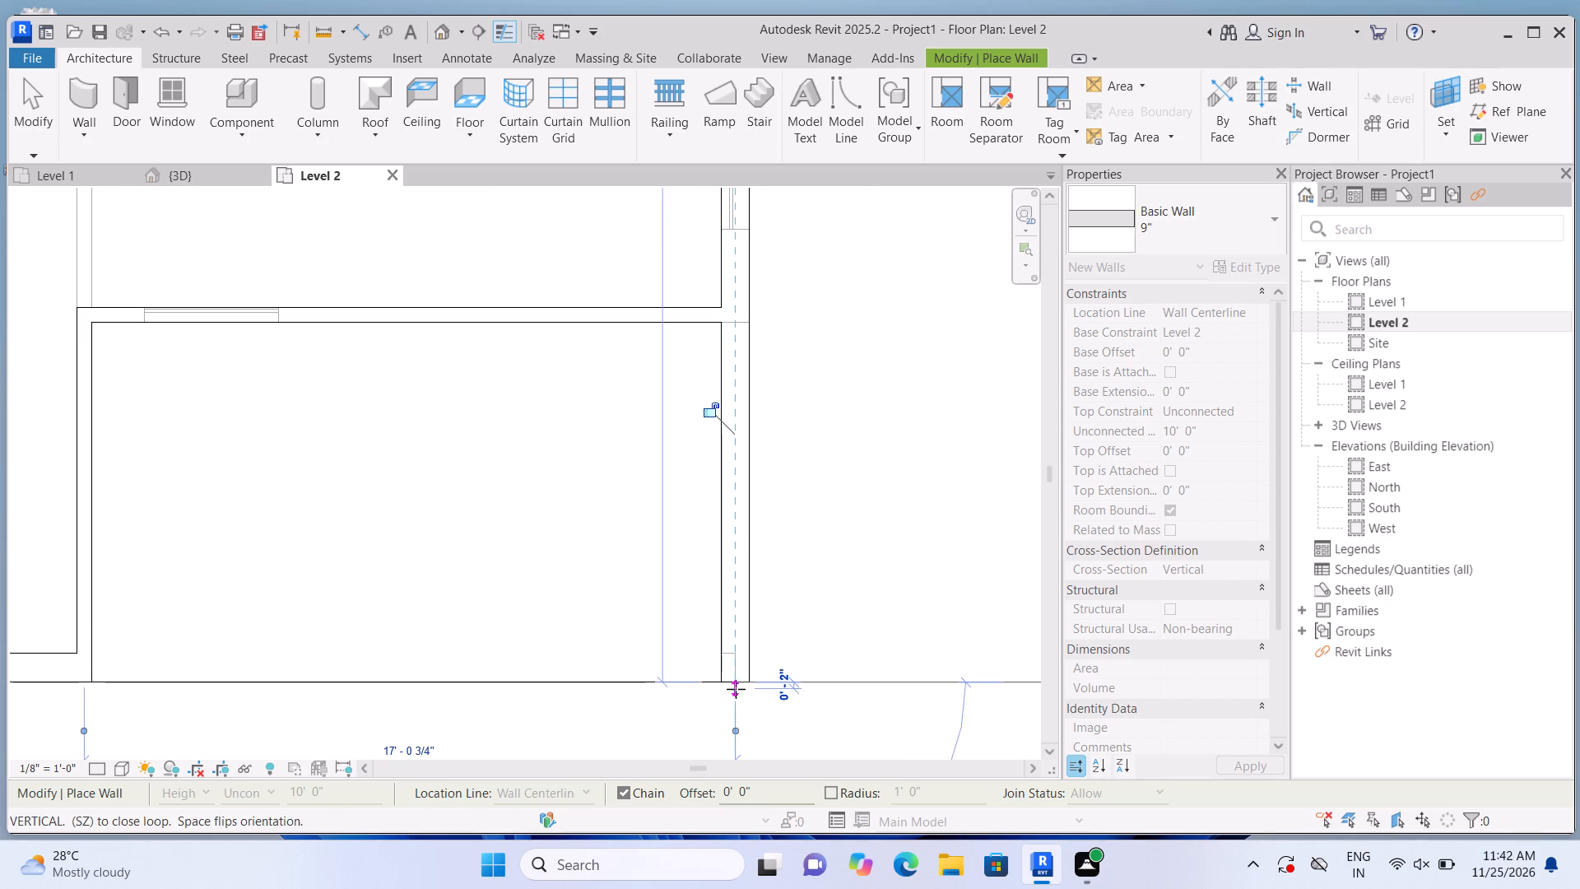
scroll(738, 684, down, 3)
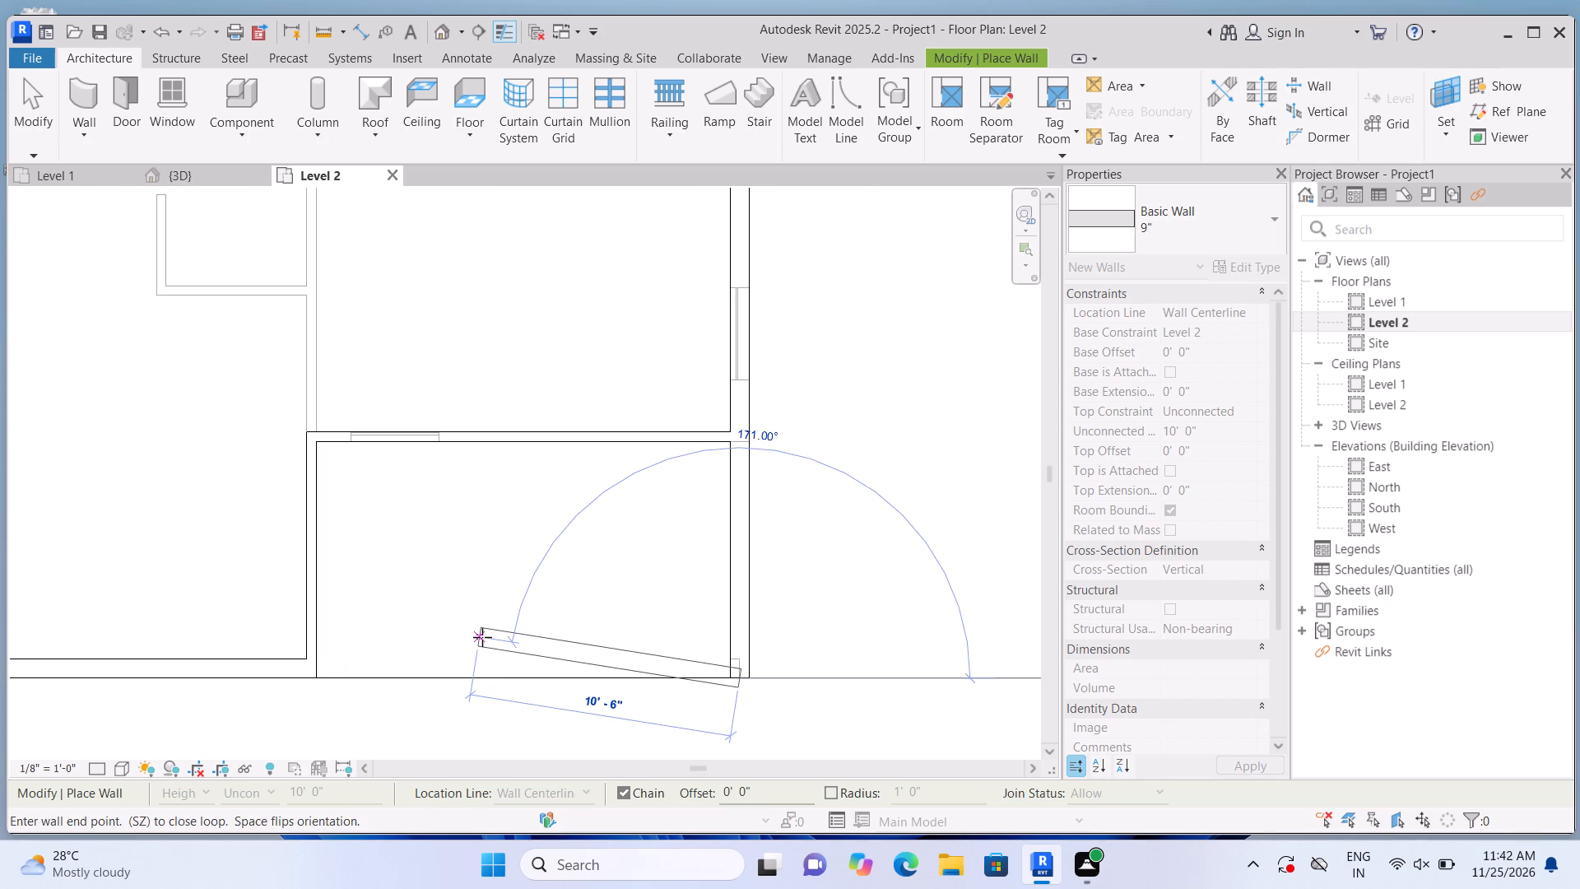
key(Escape)
Draw a 9" wall from the existing front exterior wall's right end to the house's front-right corner, and end the chain.
scroll(359, 681, up, 4)
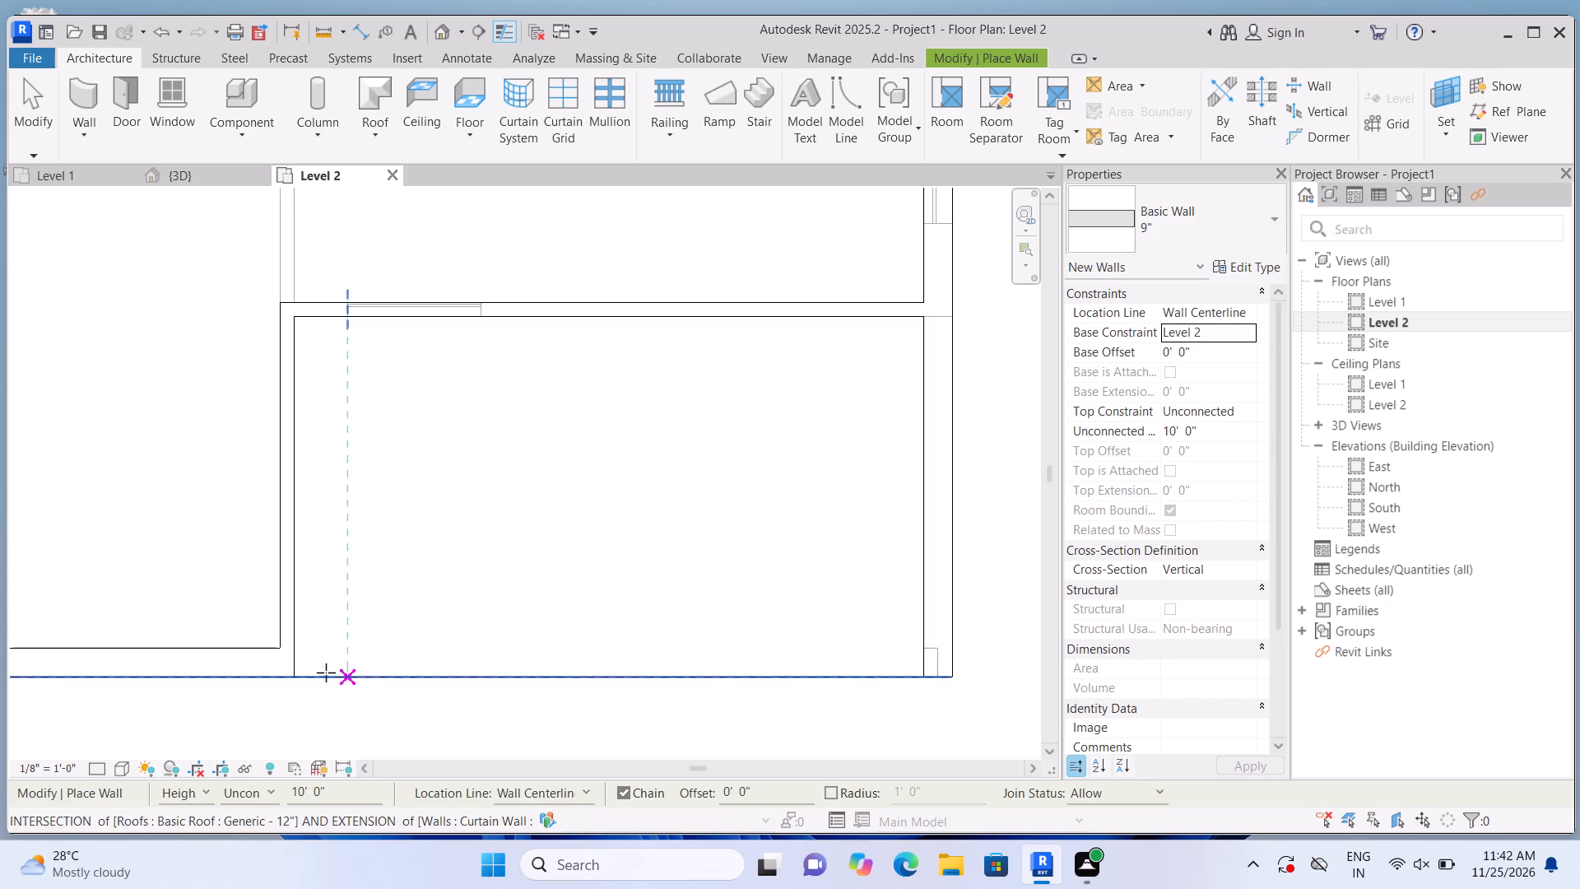
scroll(326, 673, up, 6)
click(266, 669)
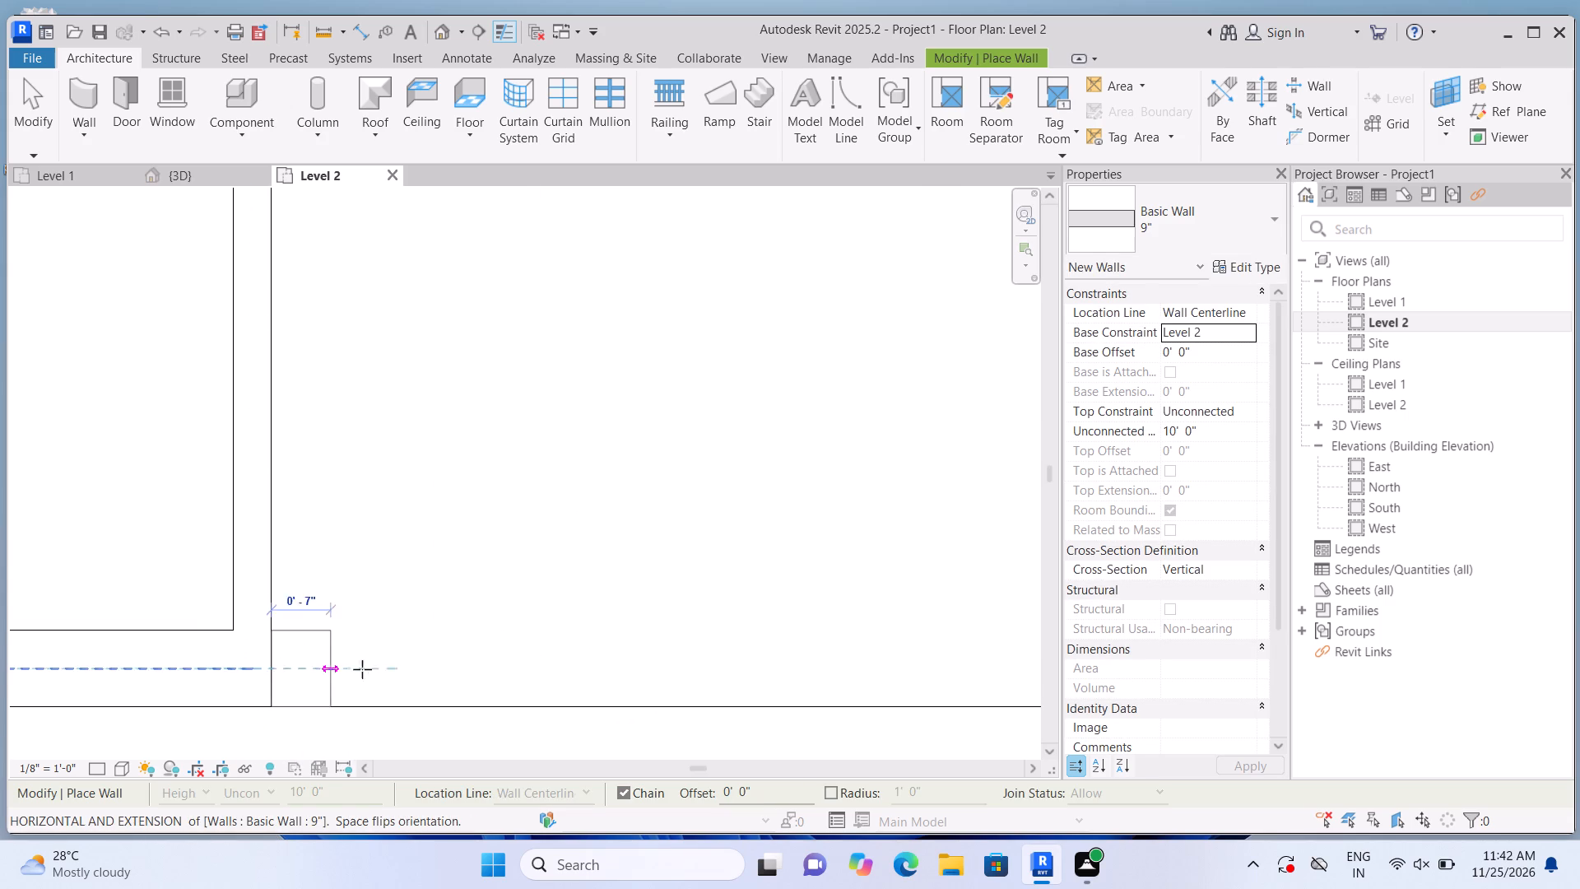
scroll(431, 668, down, 10)
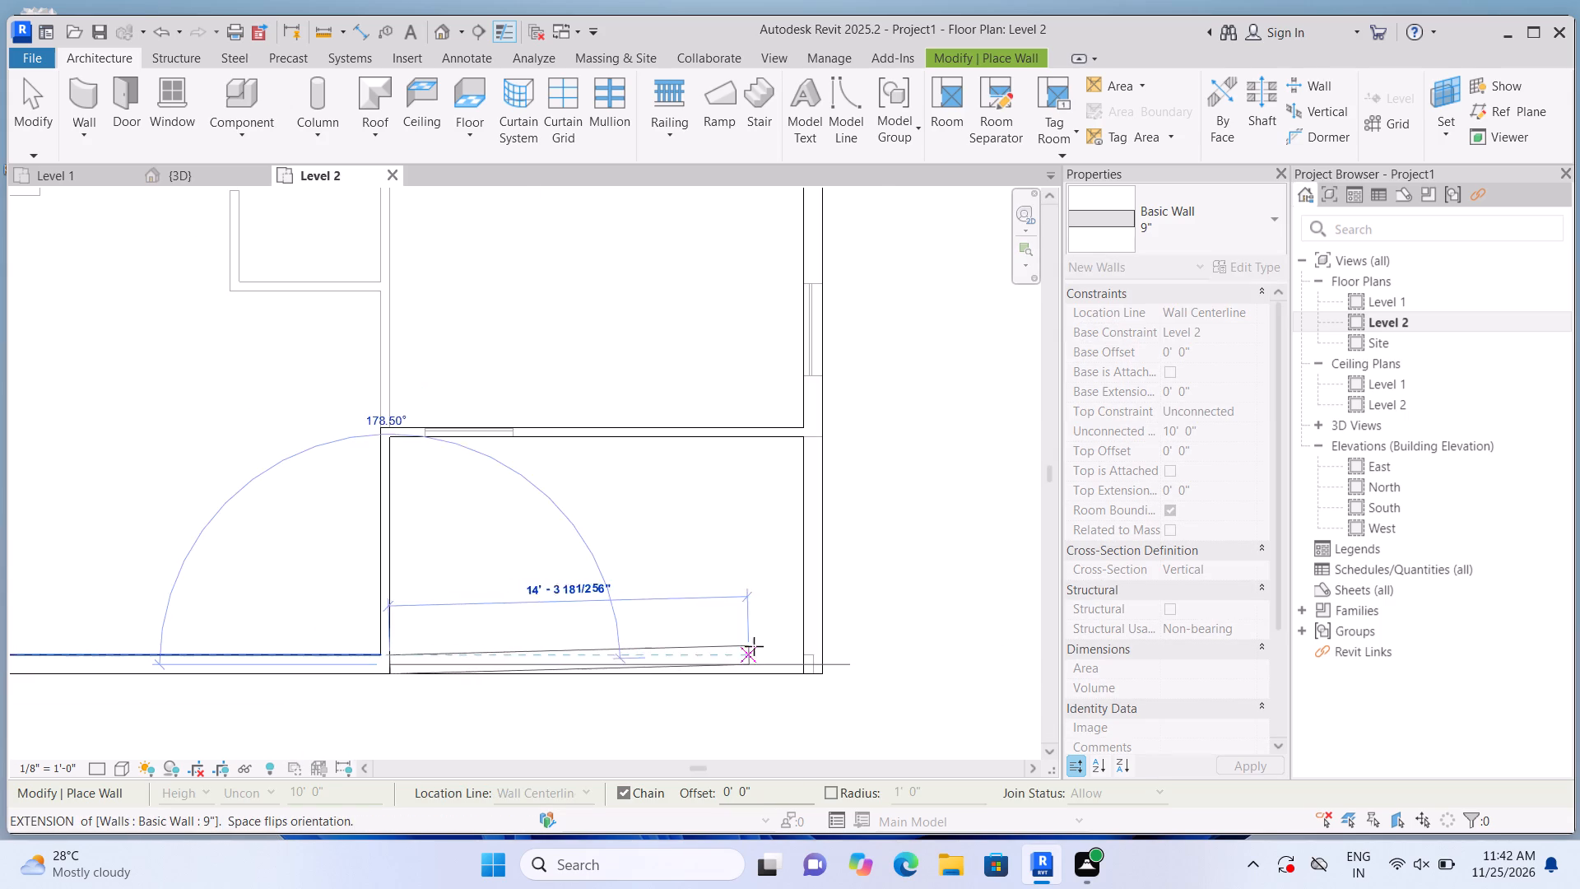
scroll(769, 658, up, 2)
click(824, 673)
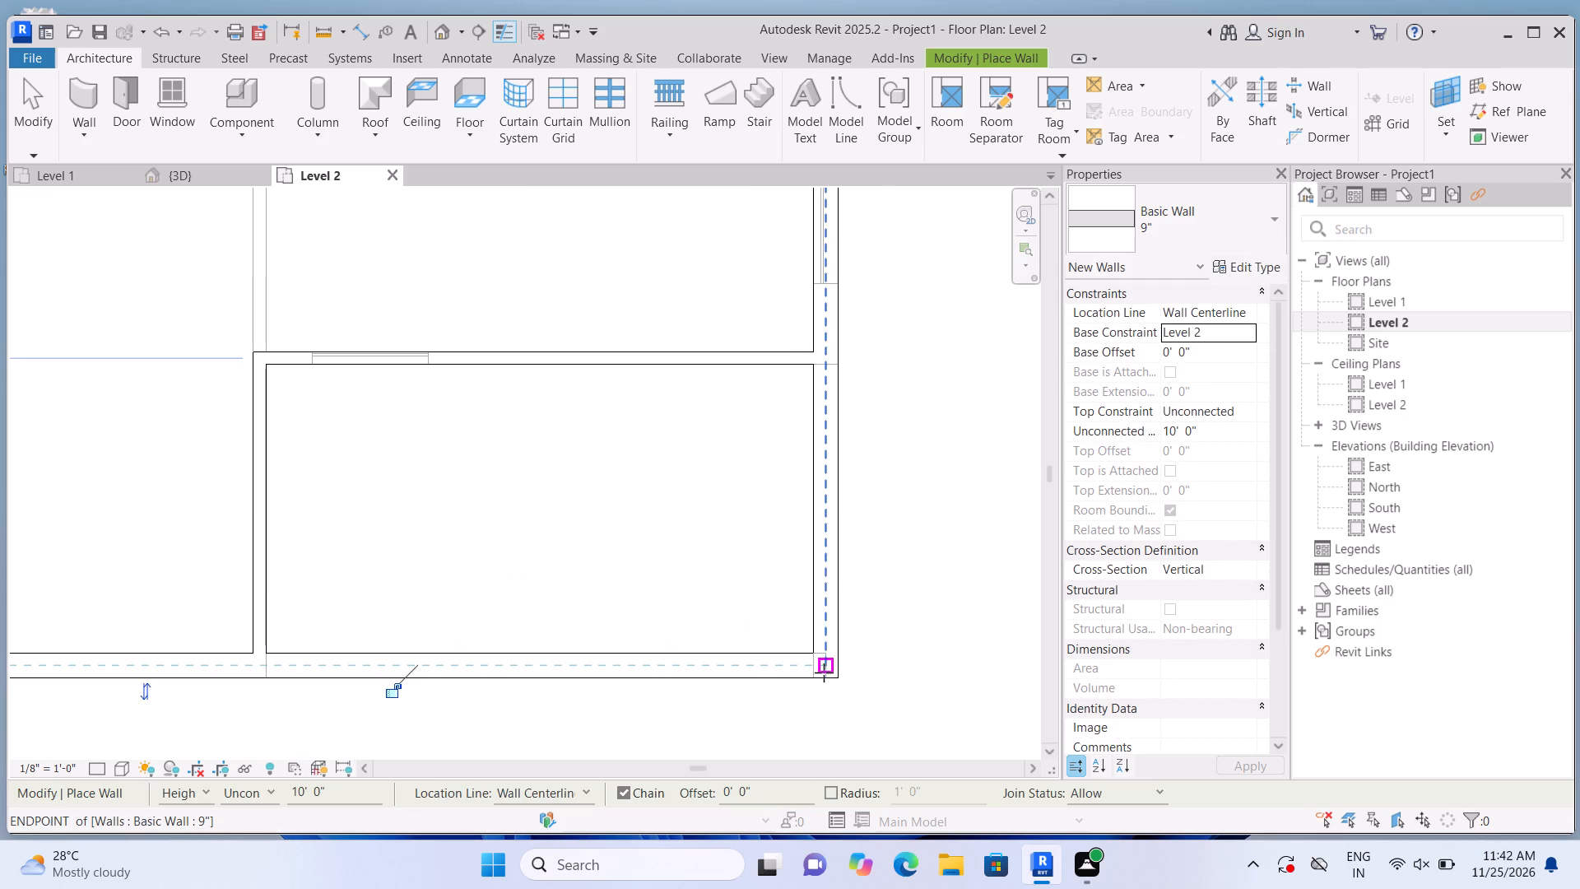
key(Escape)
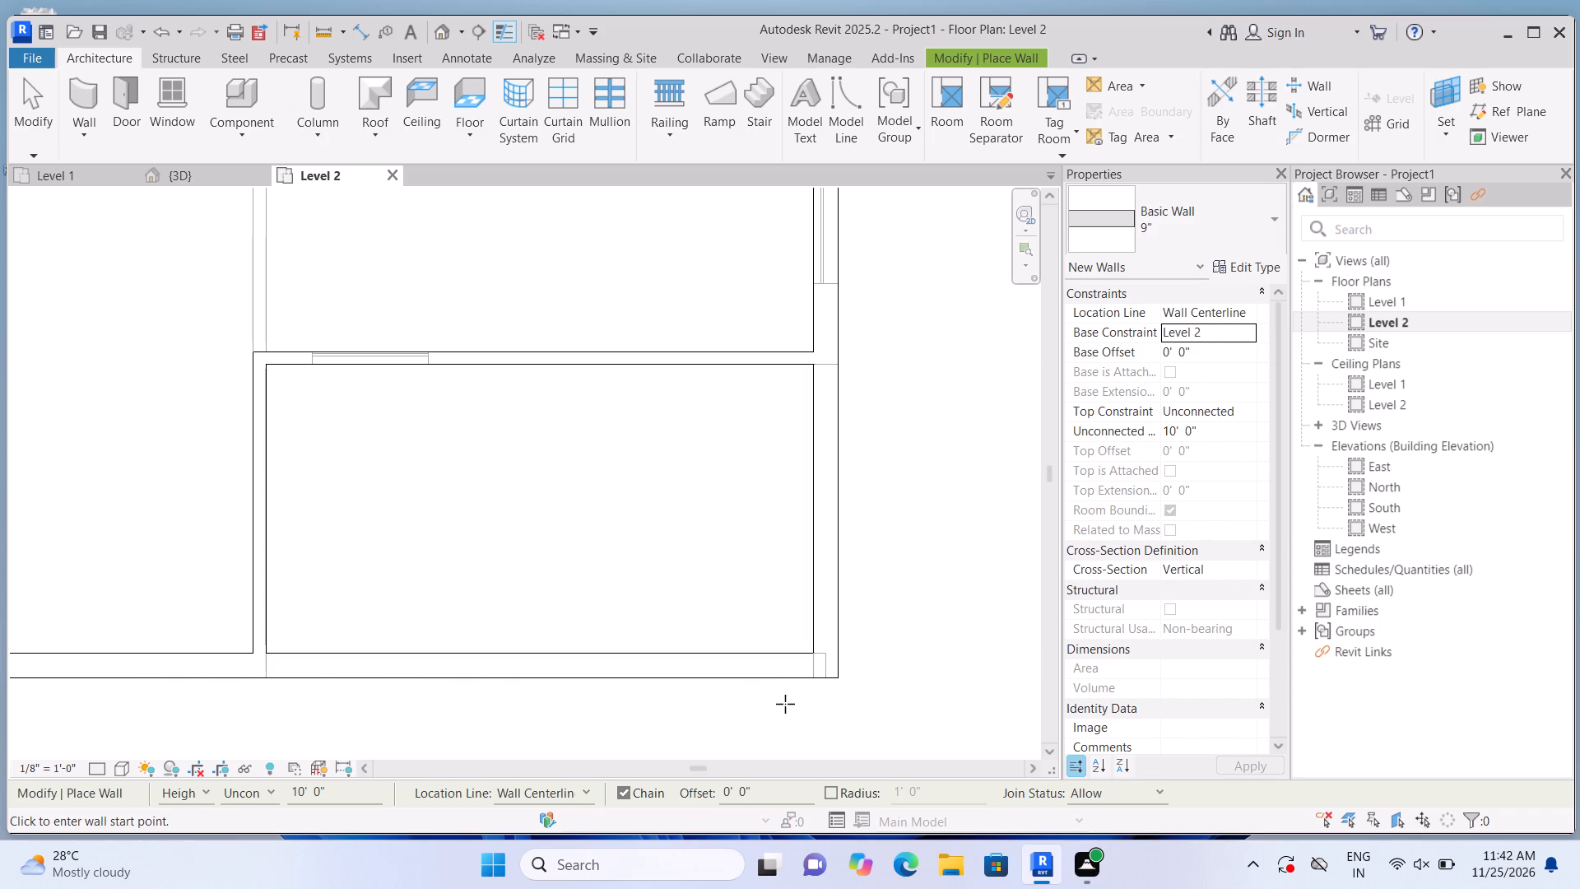
Examine the 9" wall corner and the wall junctions around the front-right space.
scroll(788, 704, up, 5)
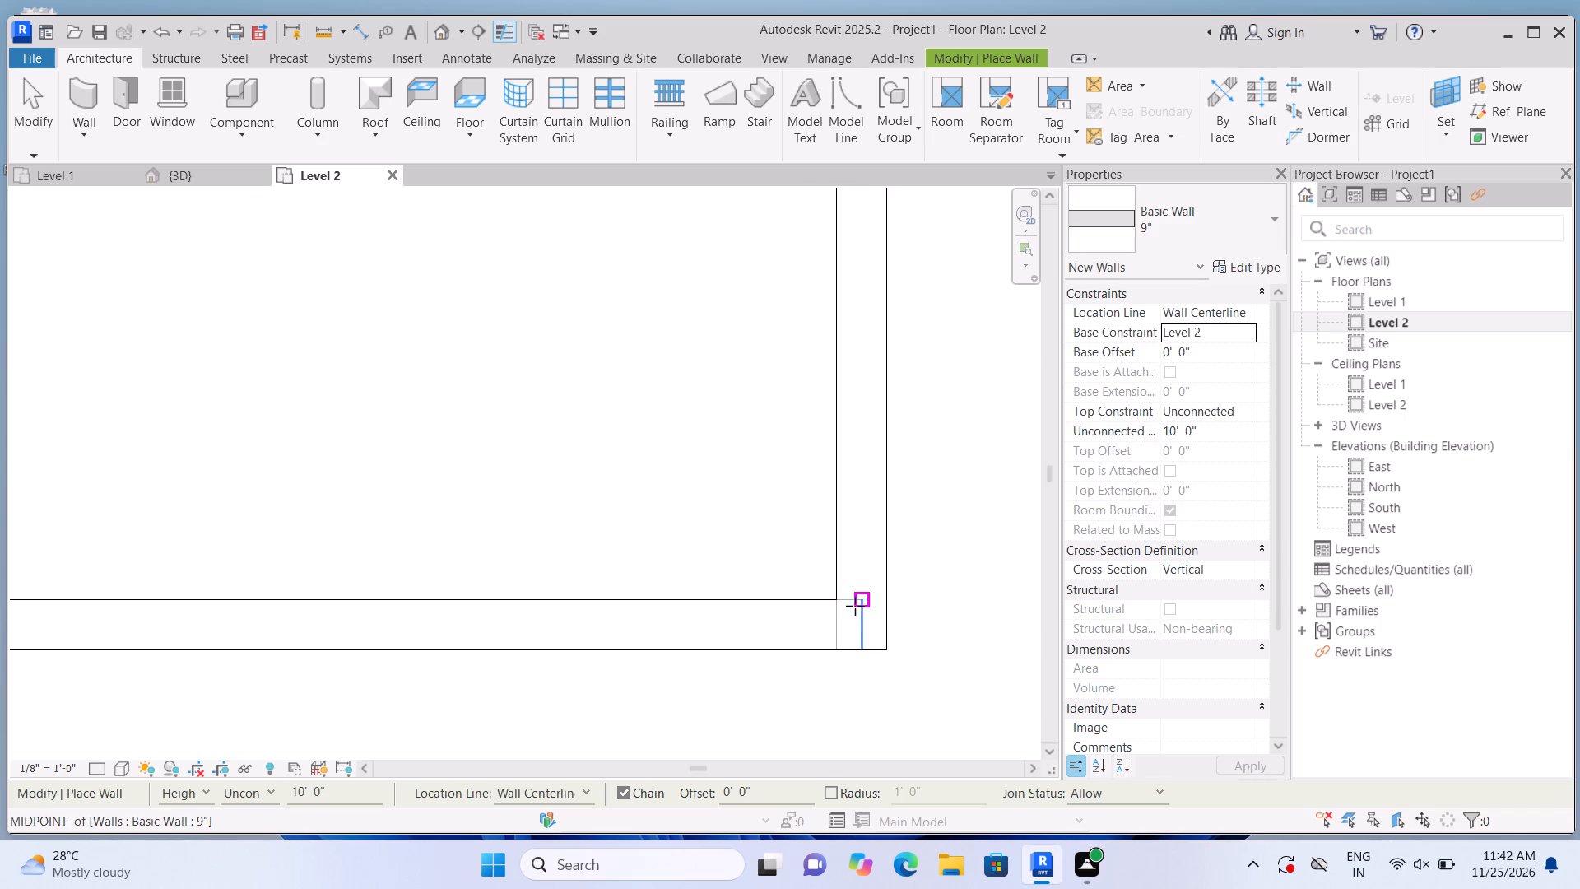
scroll(858, 626, down, 4)
scroll(829, 714, down, 3)
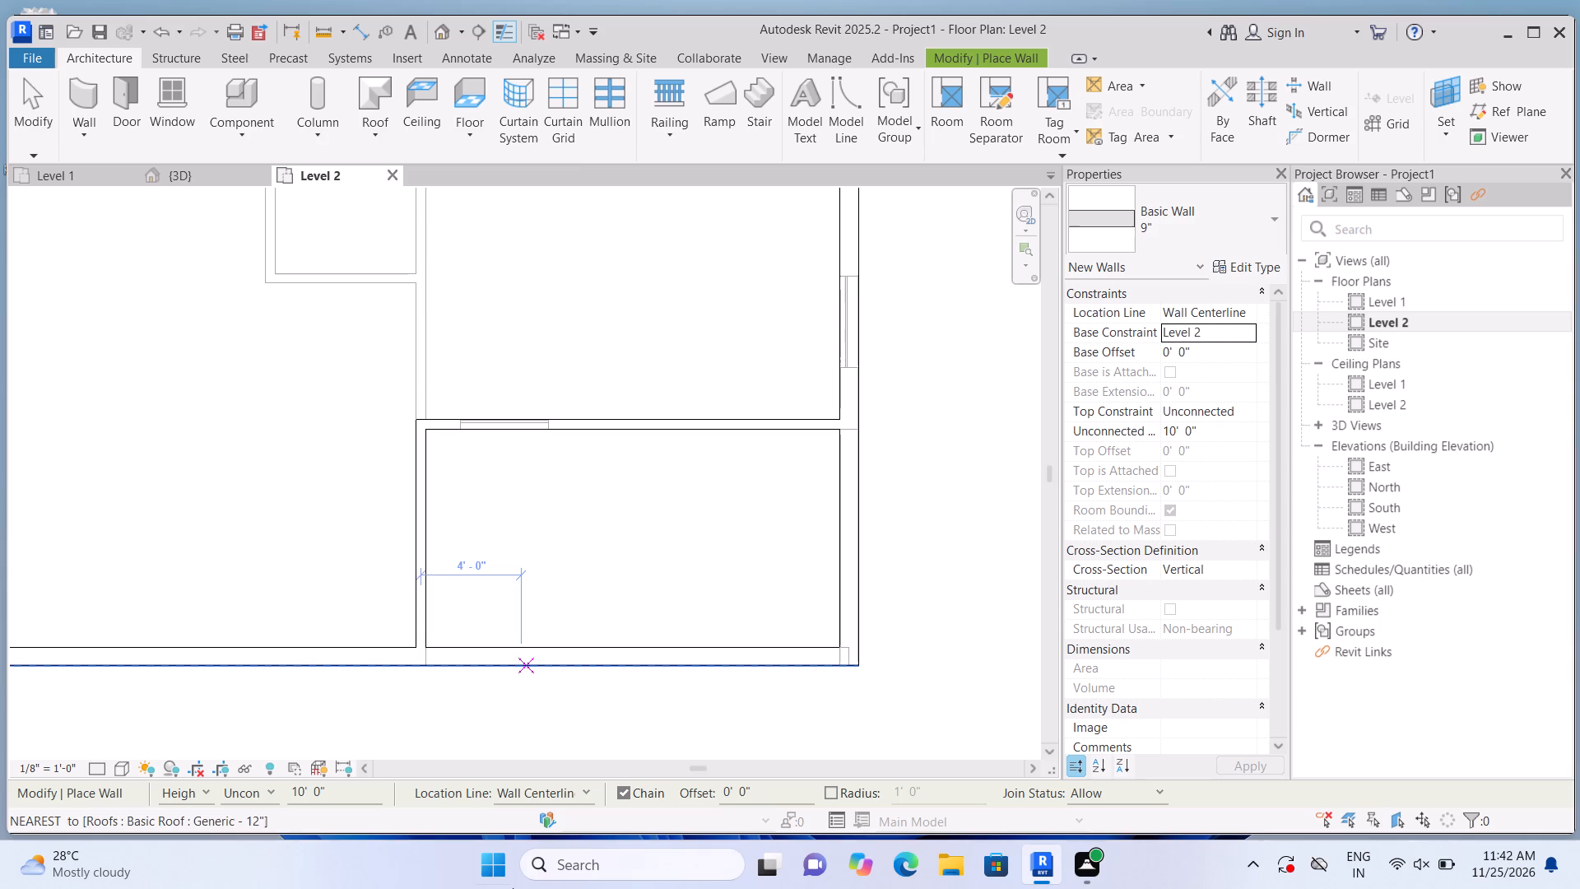
scroll(561, 742, down, 4)
scroll(495, 735, up, 6)
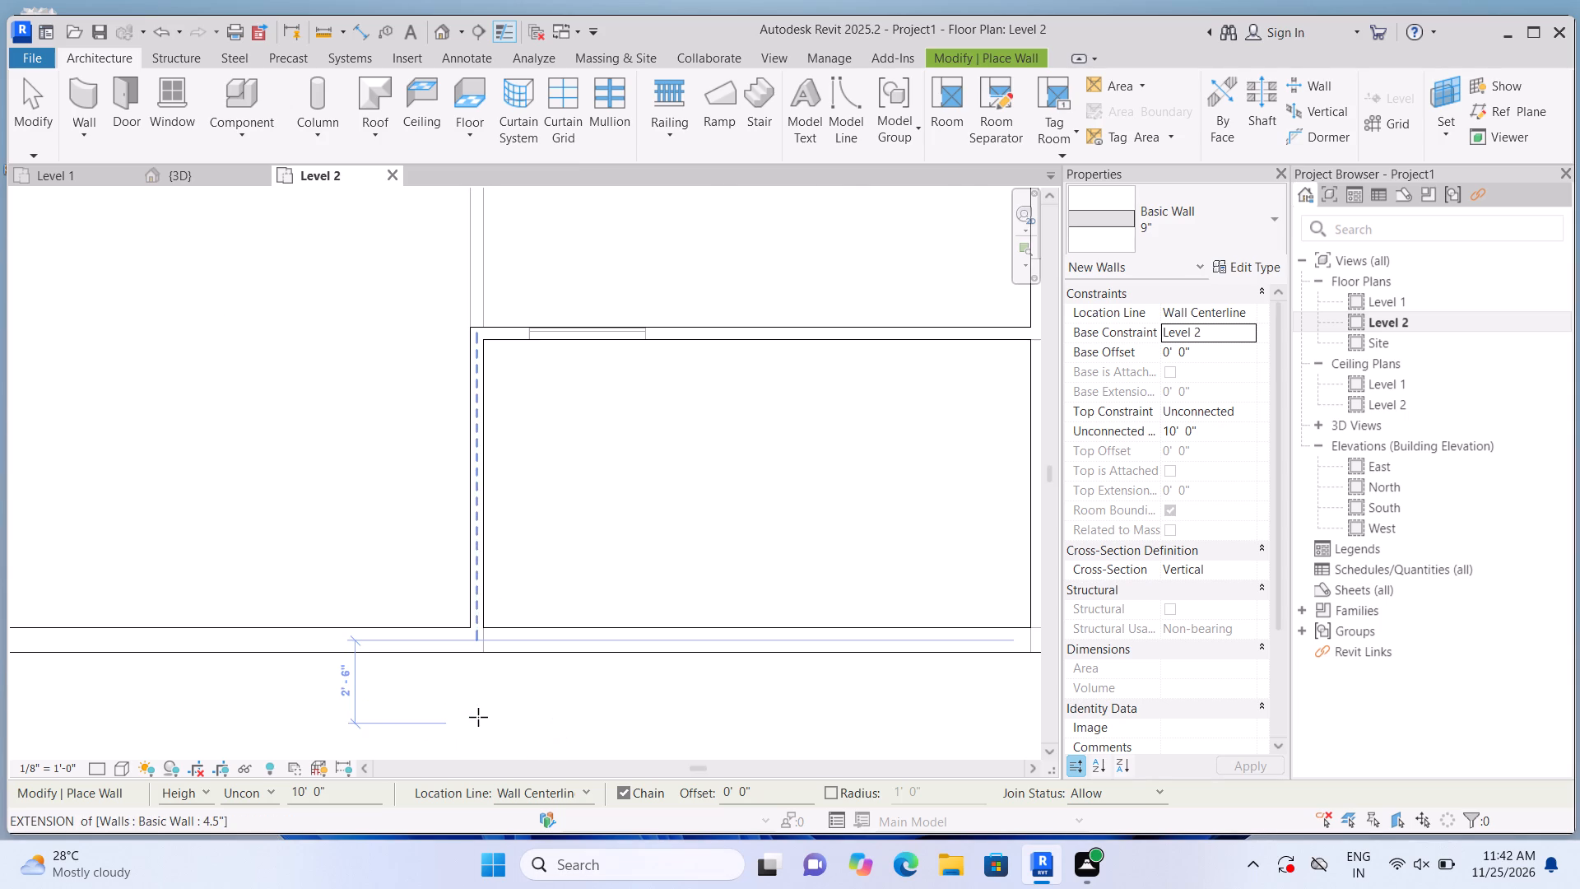
scroll(476, 717, down, 6)
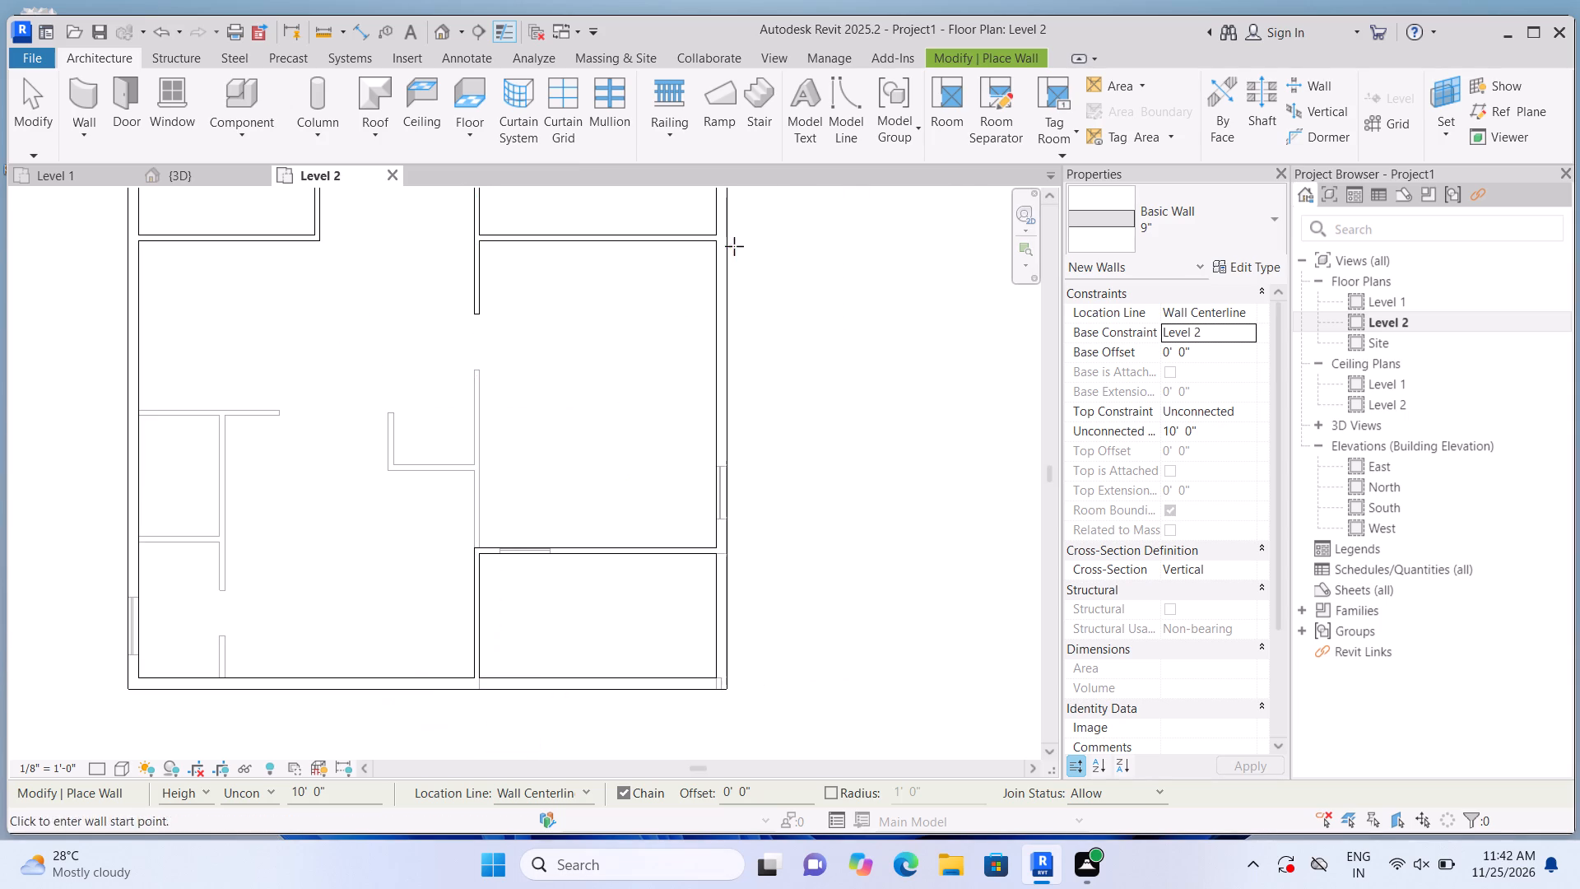
Draw a 4.5" wall from the left exterior wall to the free end of Level 1's front-left room back wall, ending the chain.
click(1248, 226)
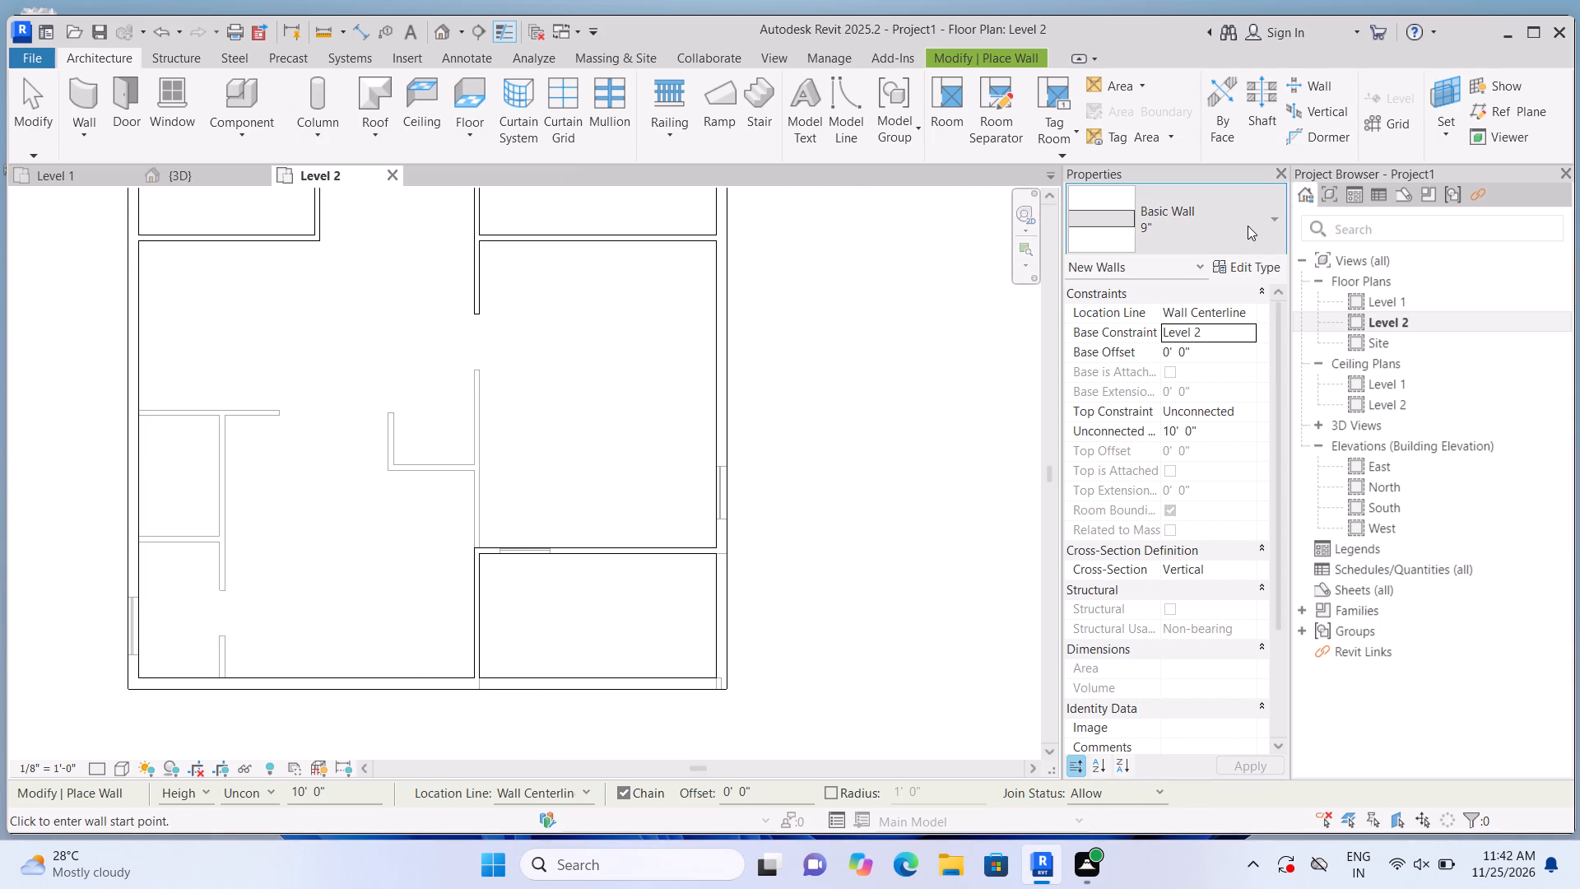
scroll(1187, 372, up, 3)
click(1192, 341)
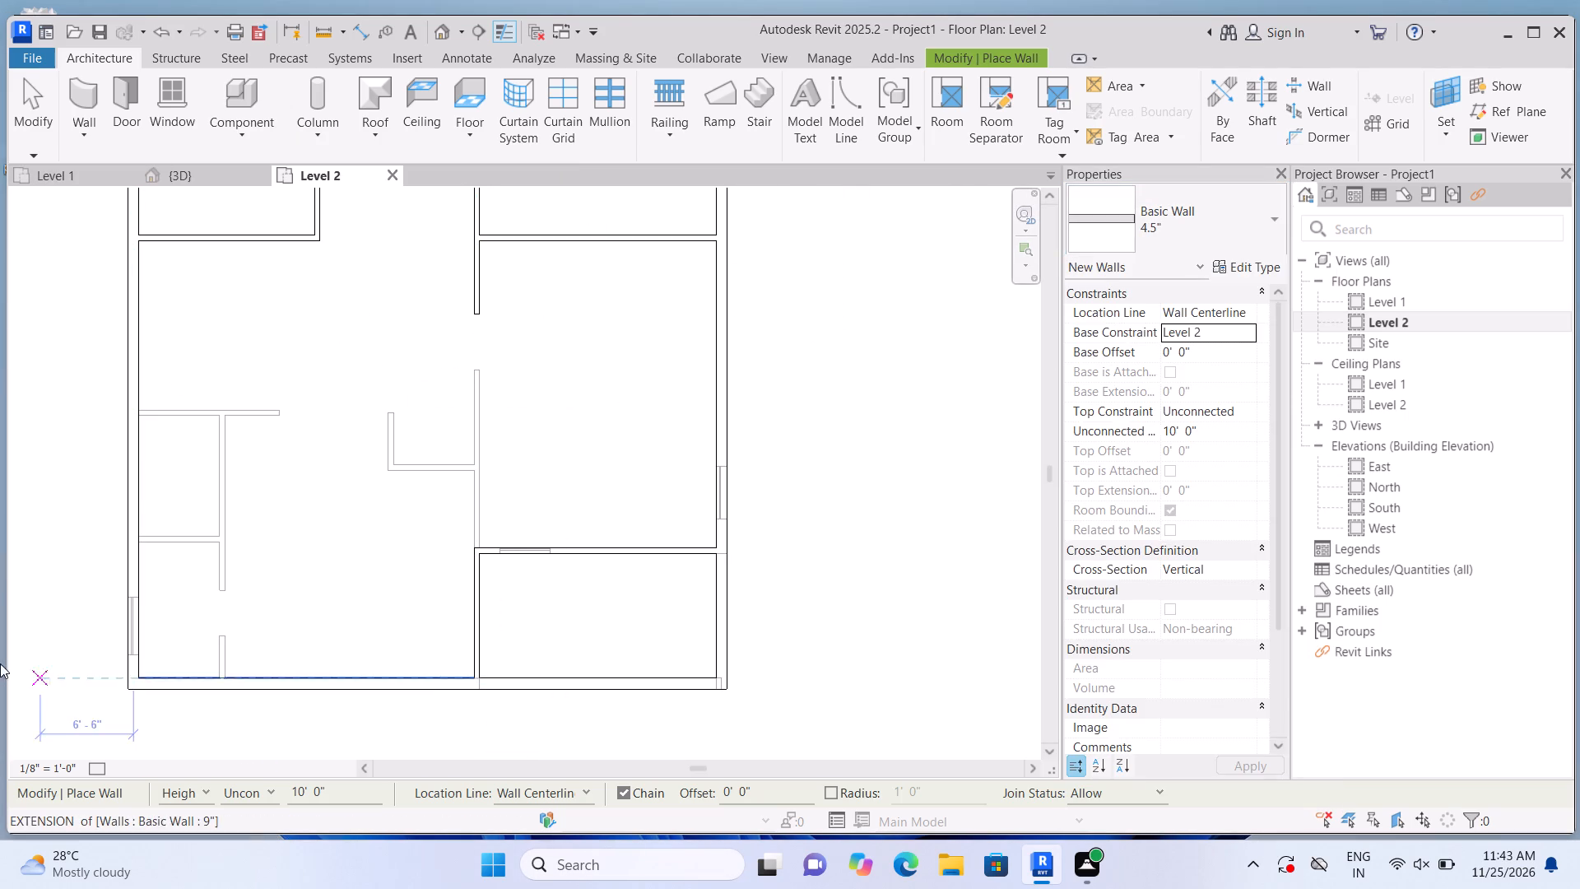
scroll(97, 455, up, 10)
scroll(184, 392, up, 1)
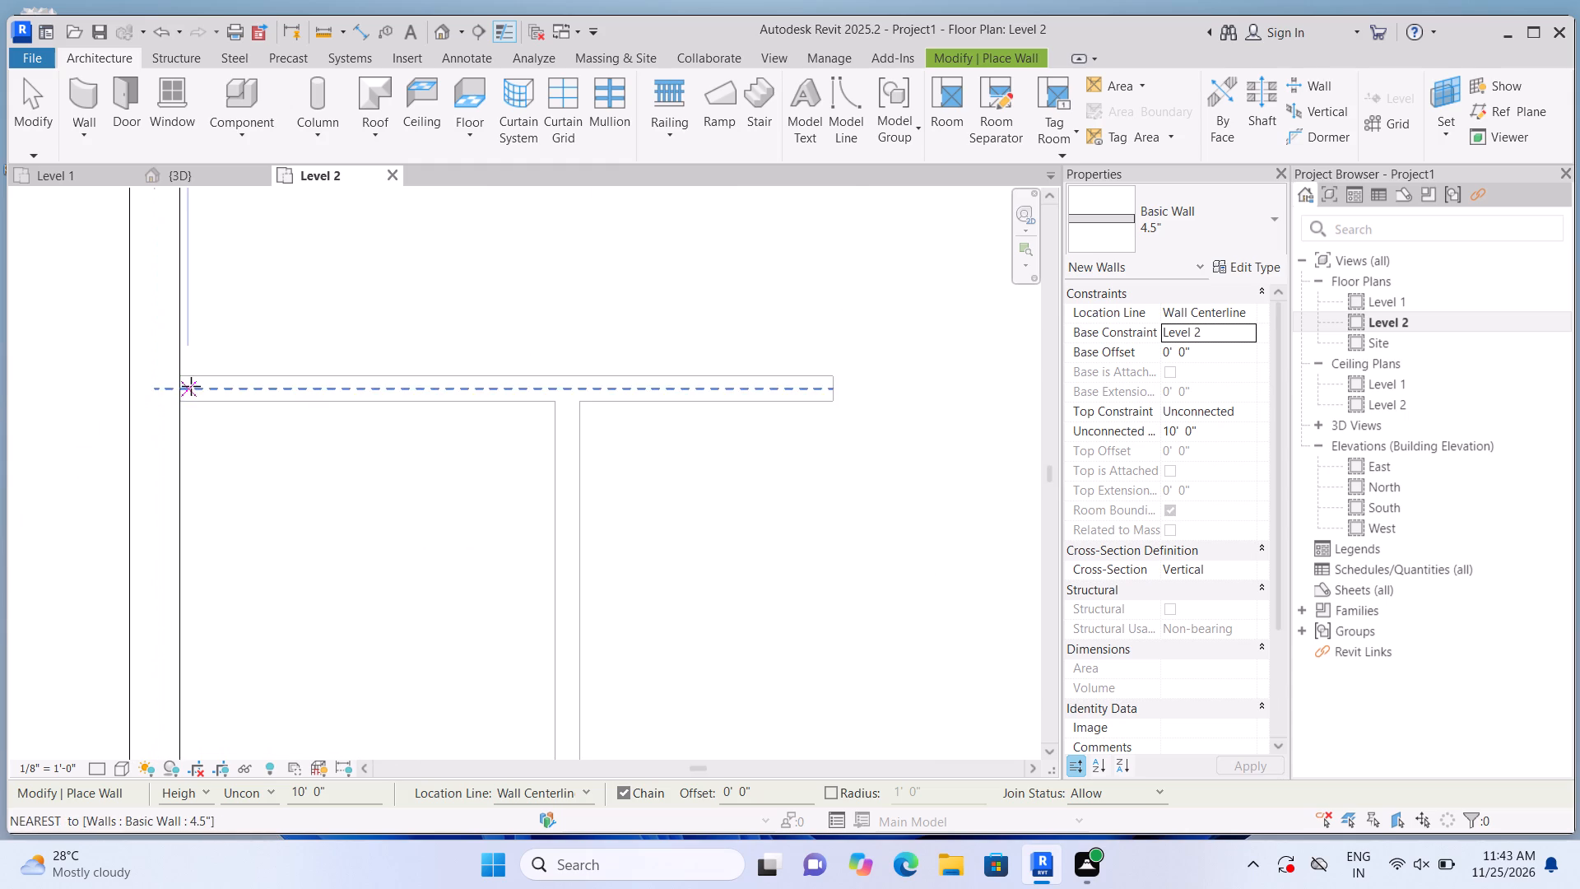
click(181, 388)
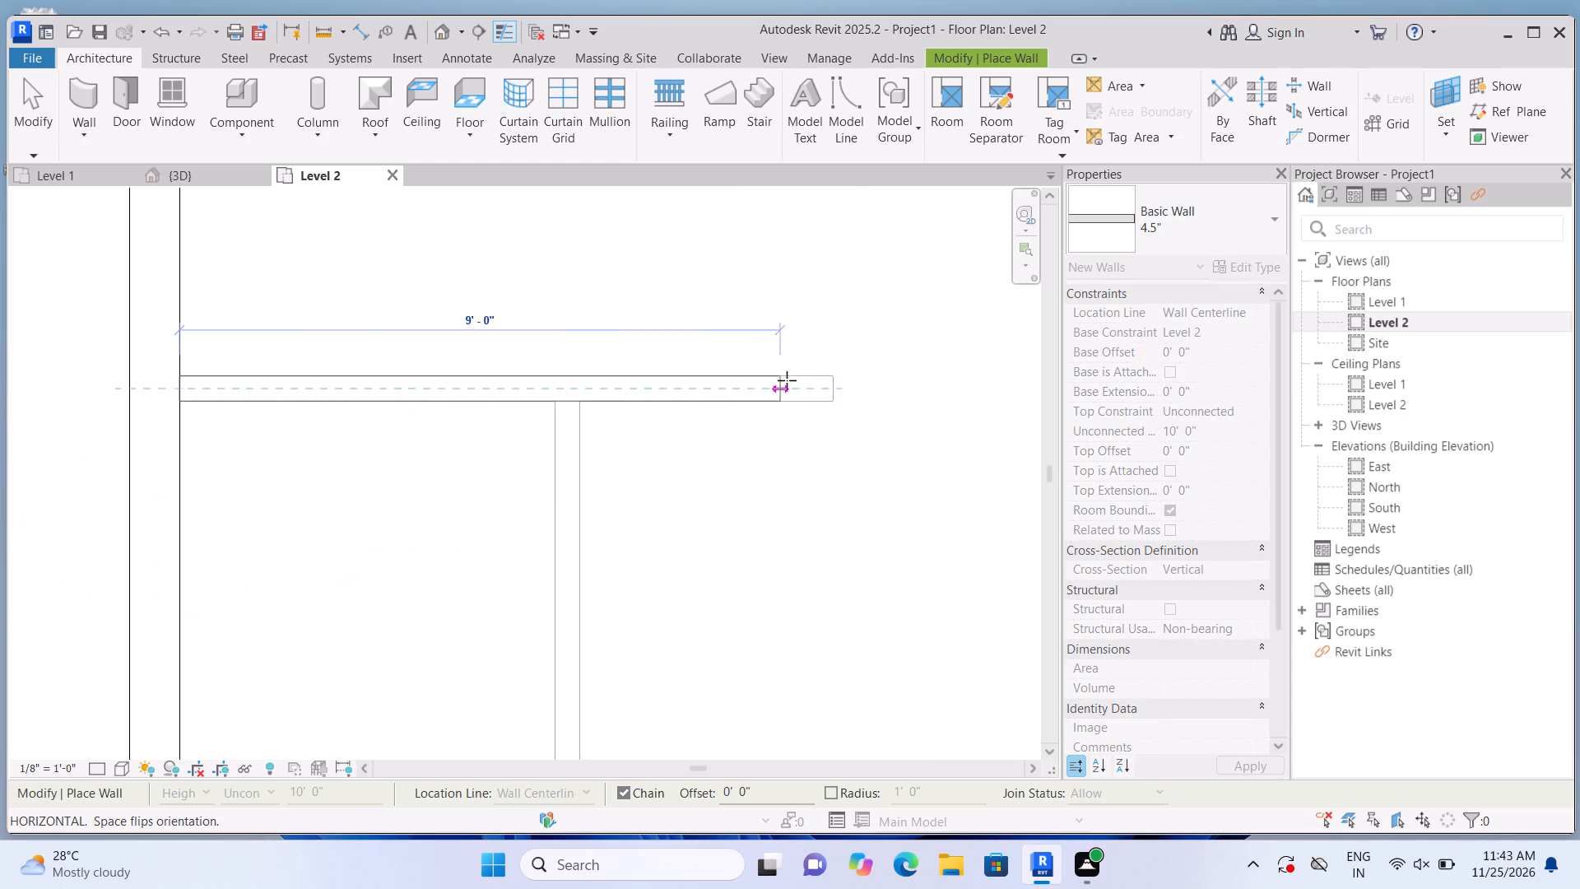
click(832, 384)
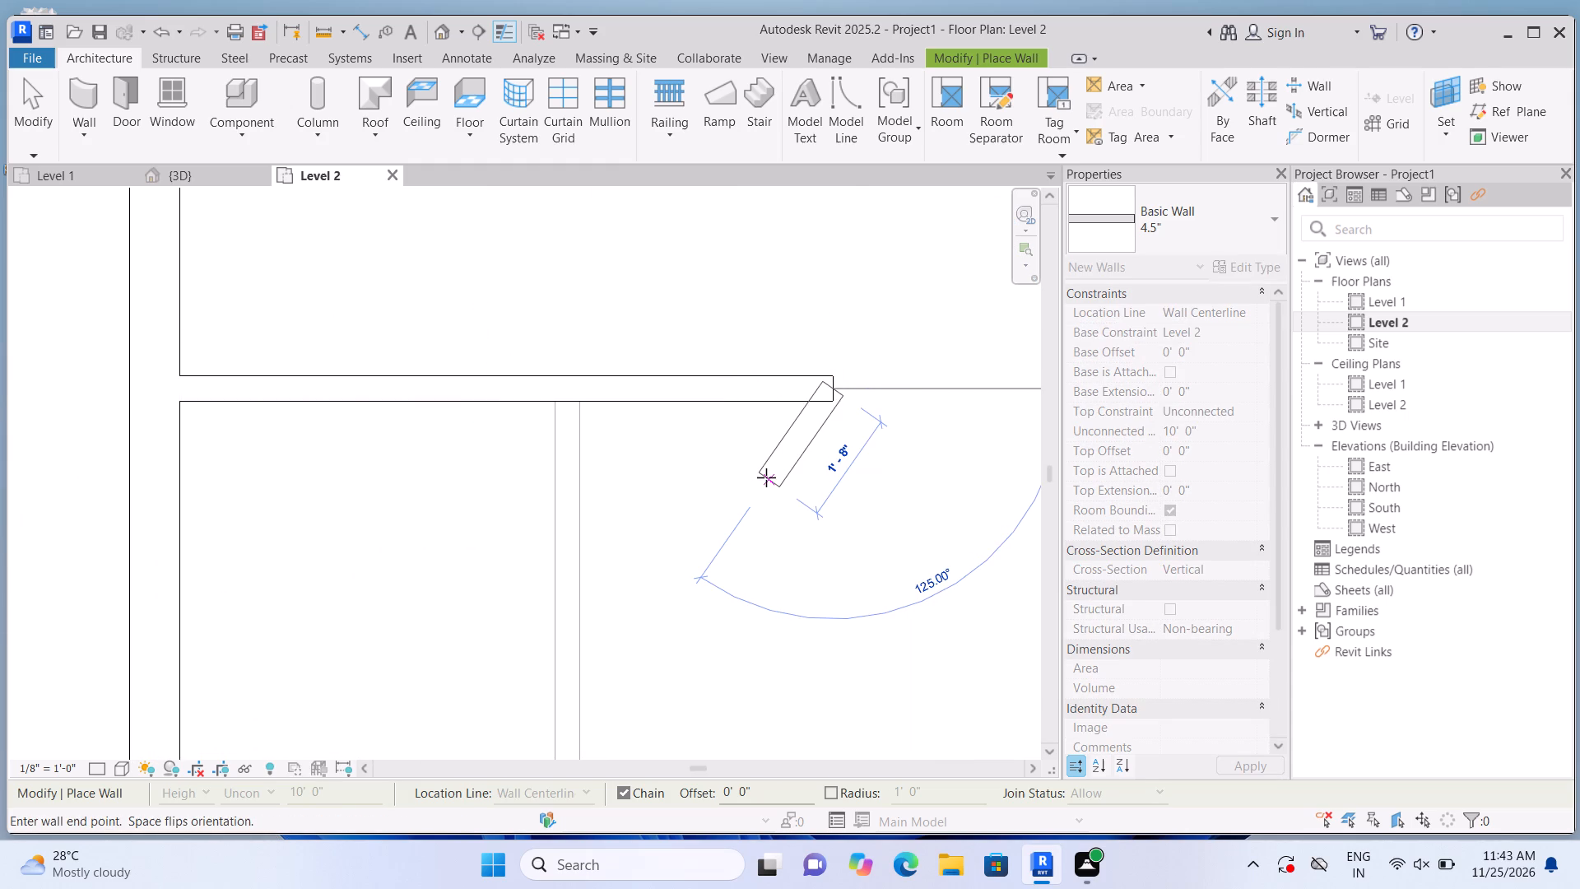
key(Escape)
Draw a 4.5" wall from the front-left room's back wall forward to the Level 1 wall's free end, and end the chain.
scroll(750, 485, up, 2)
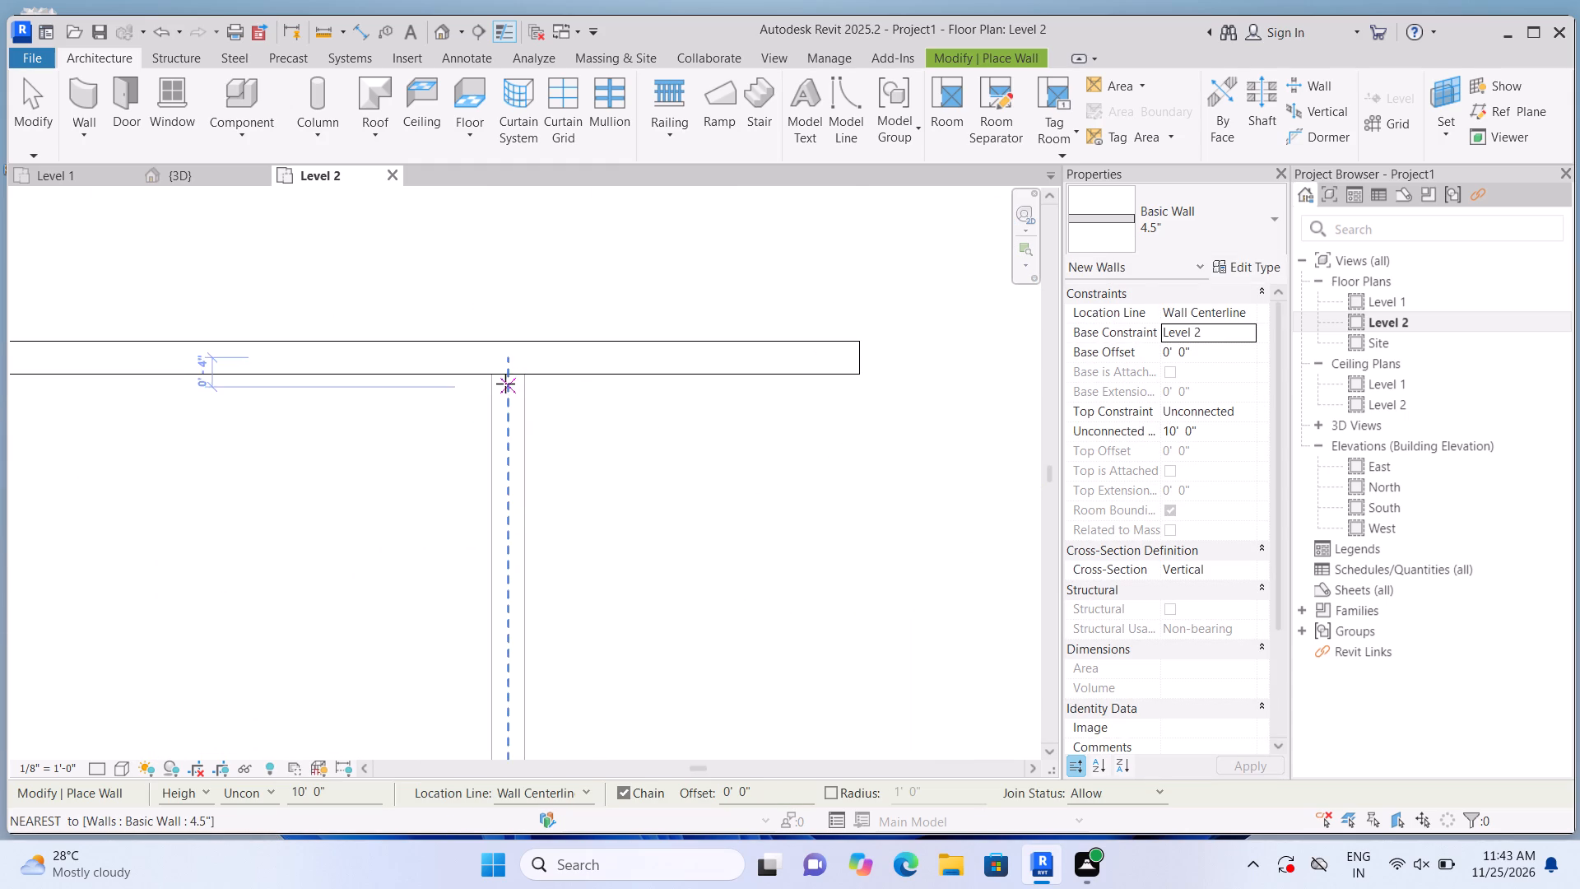
click(505, 373)
scroll(501, 416, down, 11)
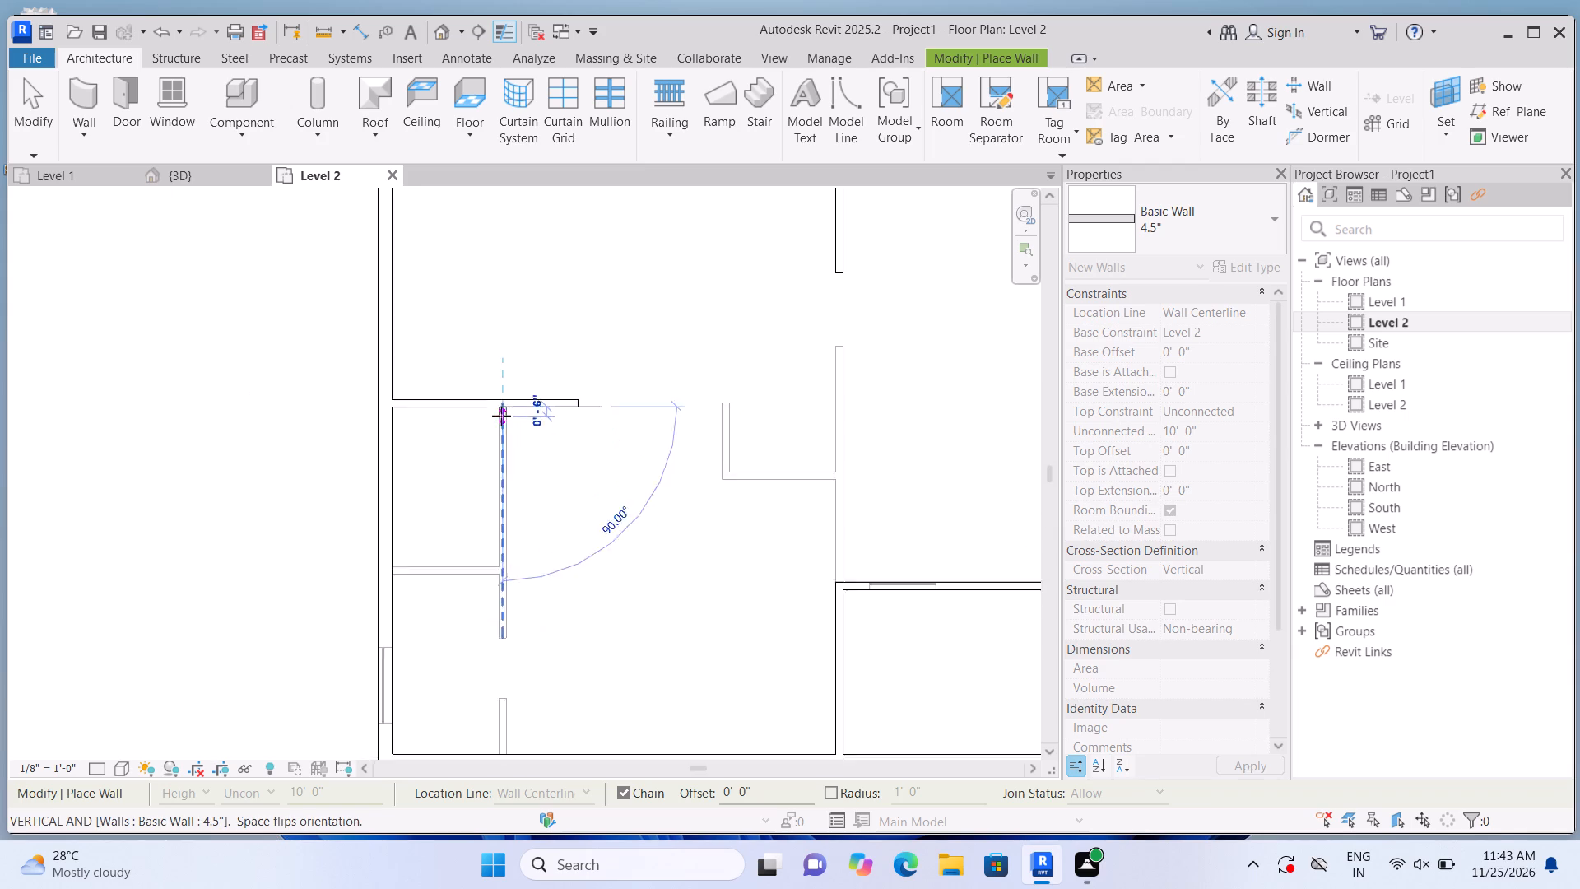
scroll(501, 416, down, 1)
scroll(499, 526, up, 12)
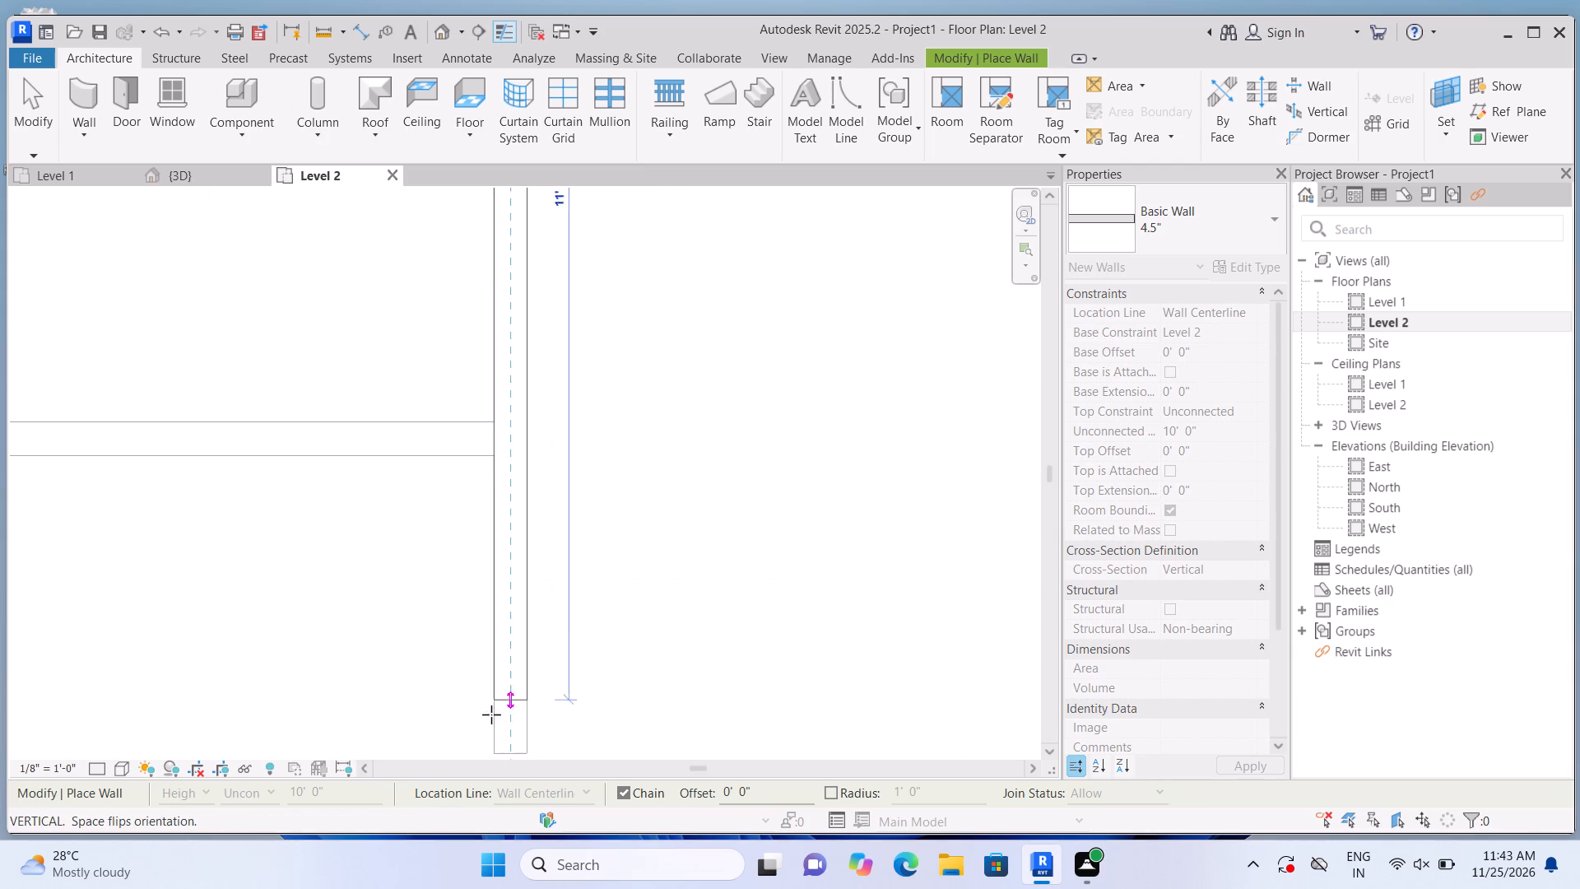
middle_drag(491, 732, 493, 627)
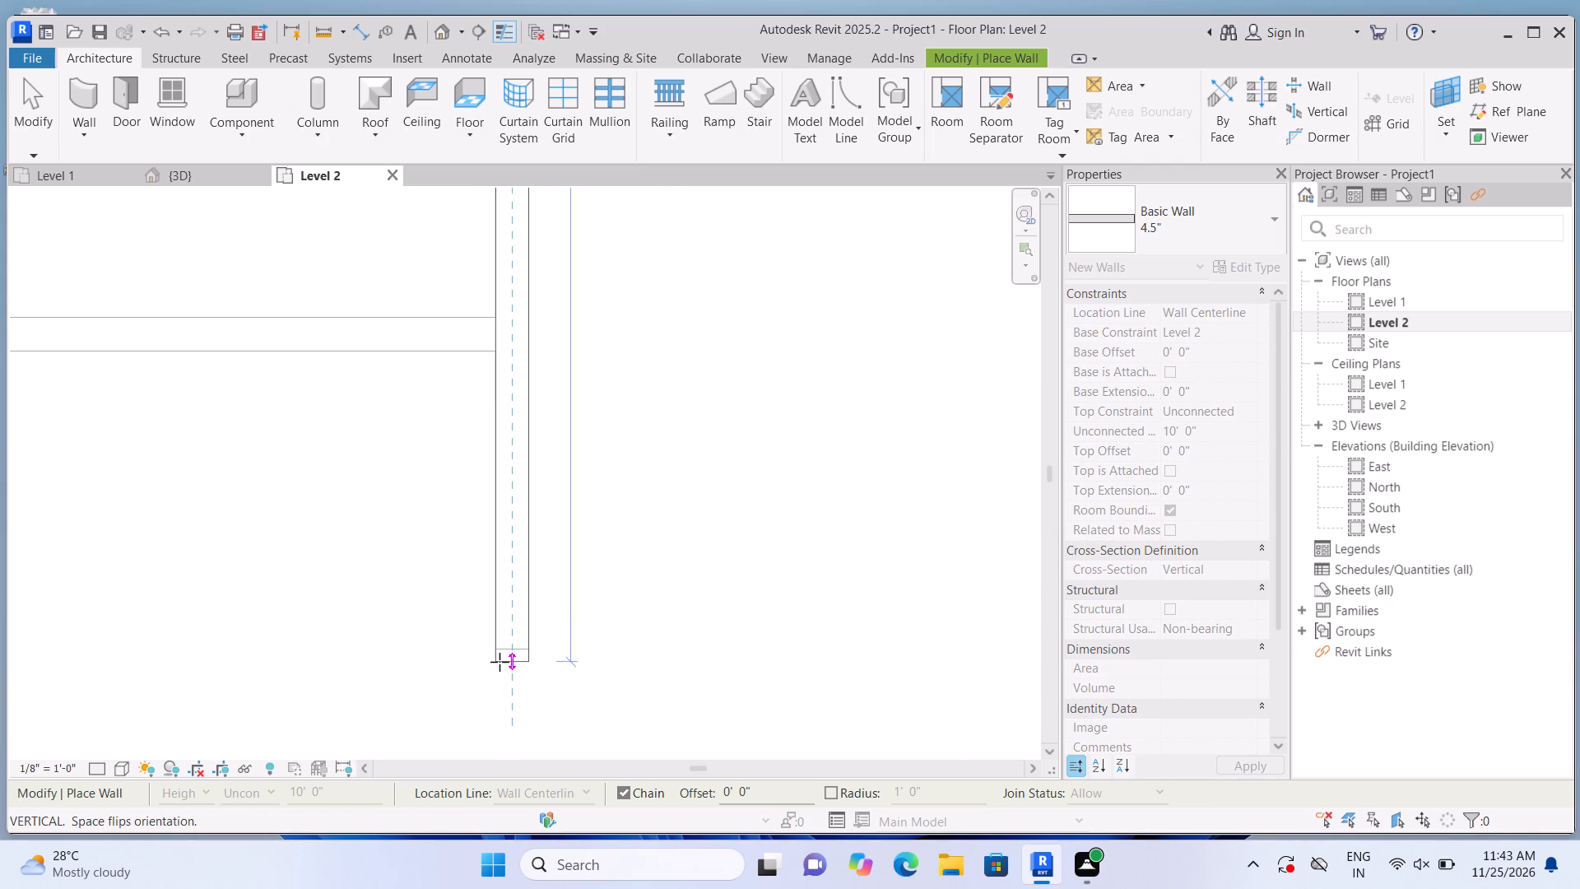
scroll(508, 636, up, 2)
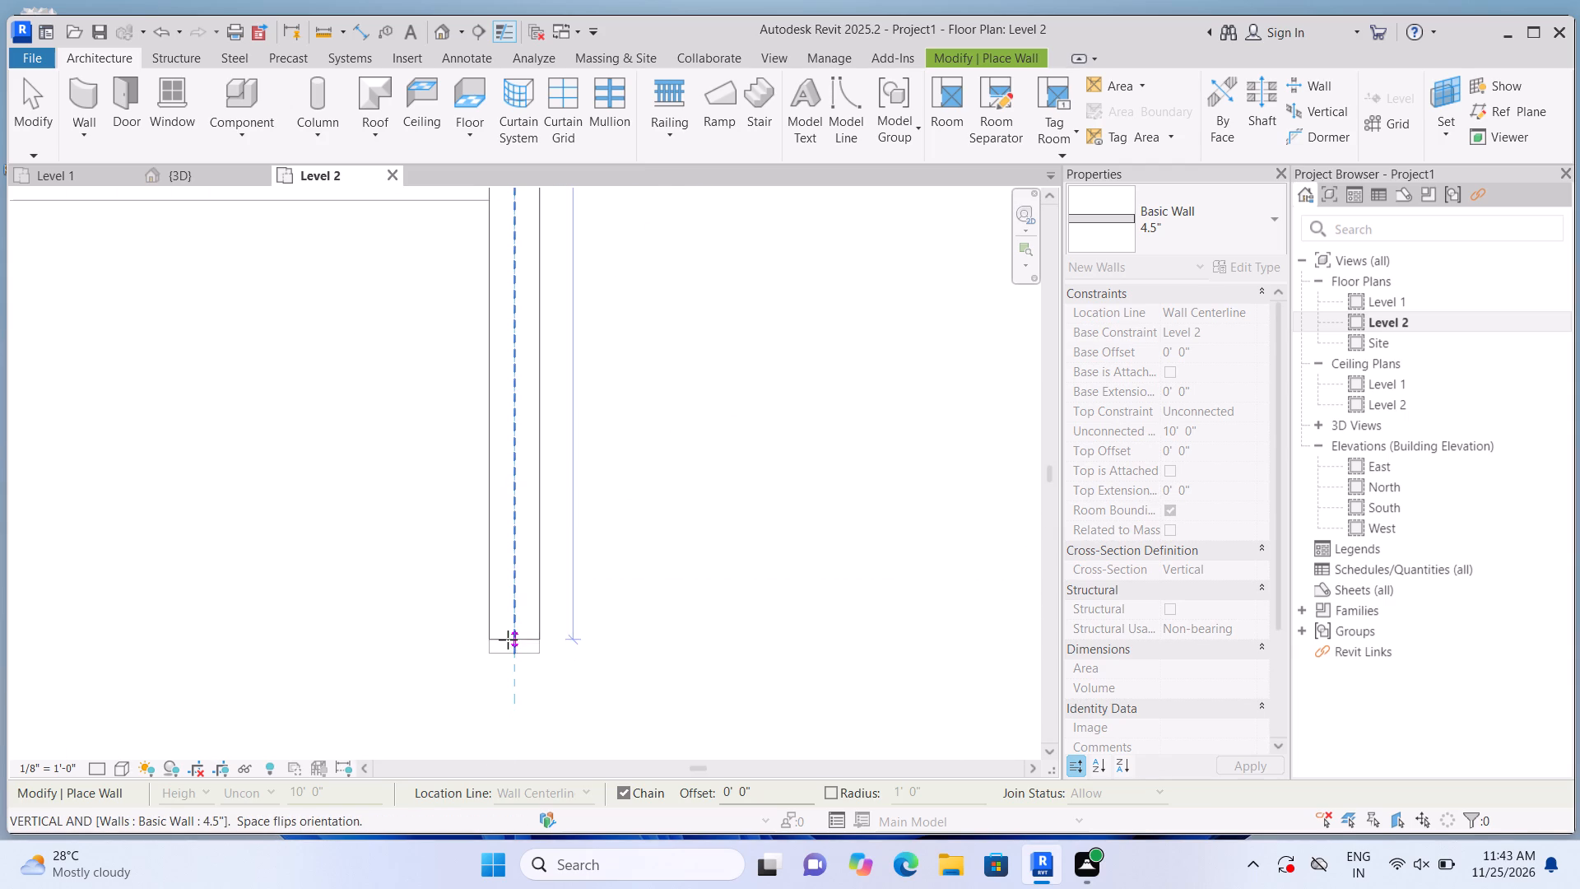
scroll(508, 640, up, 2)
click(507, 654)
key(Escape)
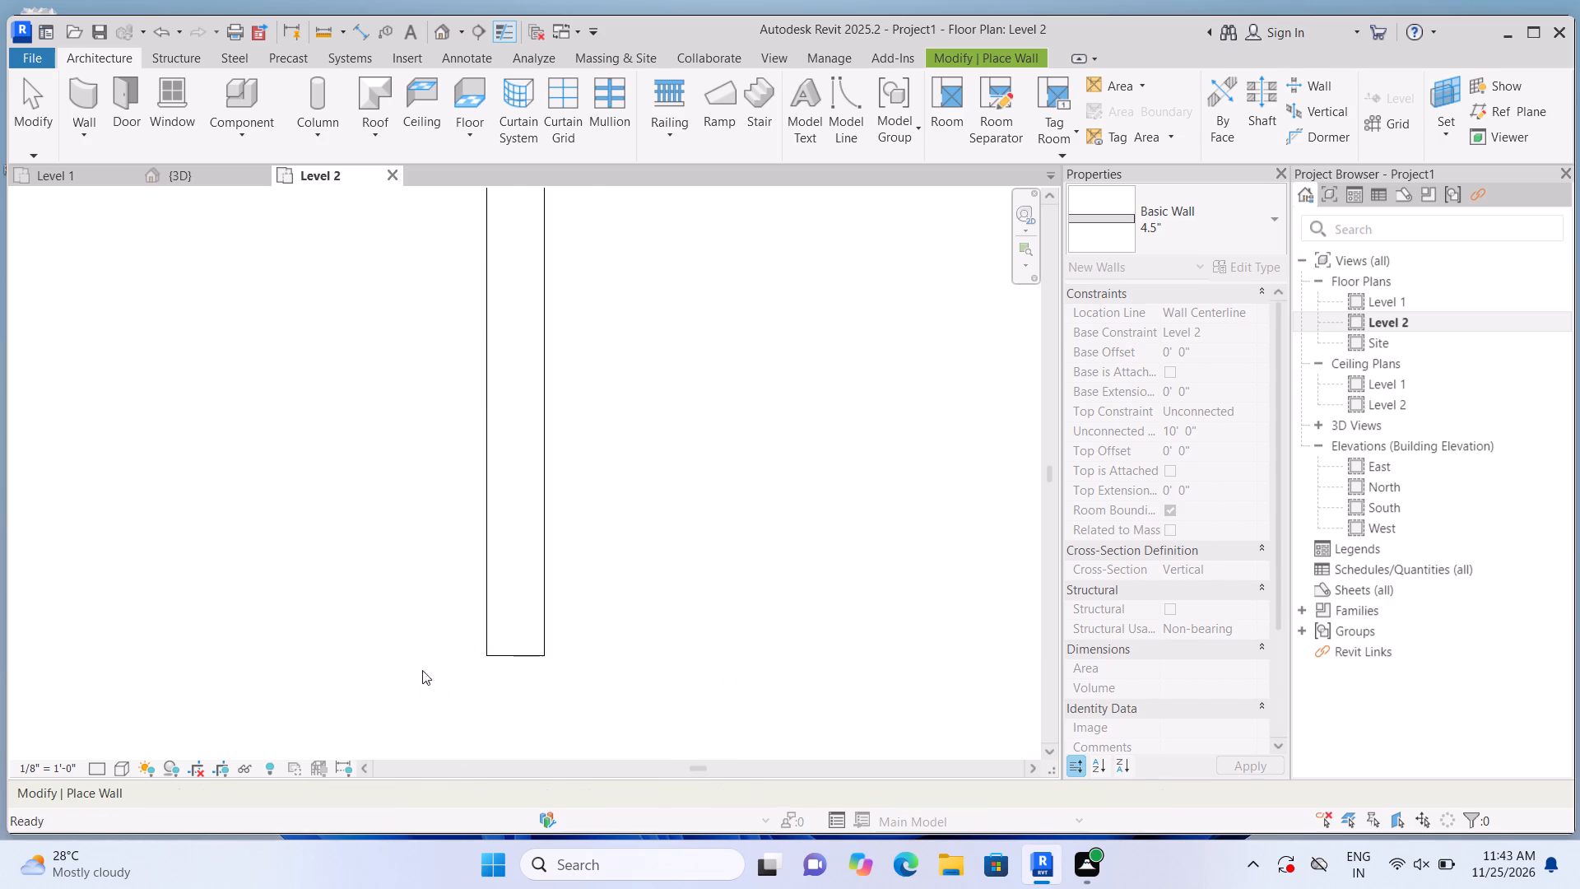
Draw a 4.5" wall about 5'-7 1/2" long across the front-left room over the Level 1 cross wall, and end the chain.
scroll(350, 525, down, 3)
middle_drag(312, 440, 539, 680)
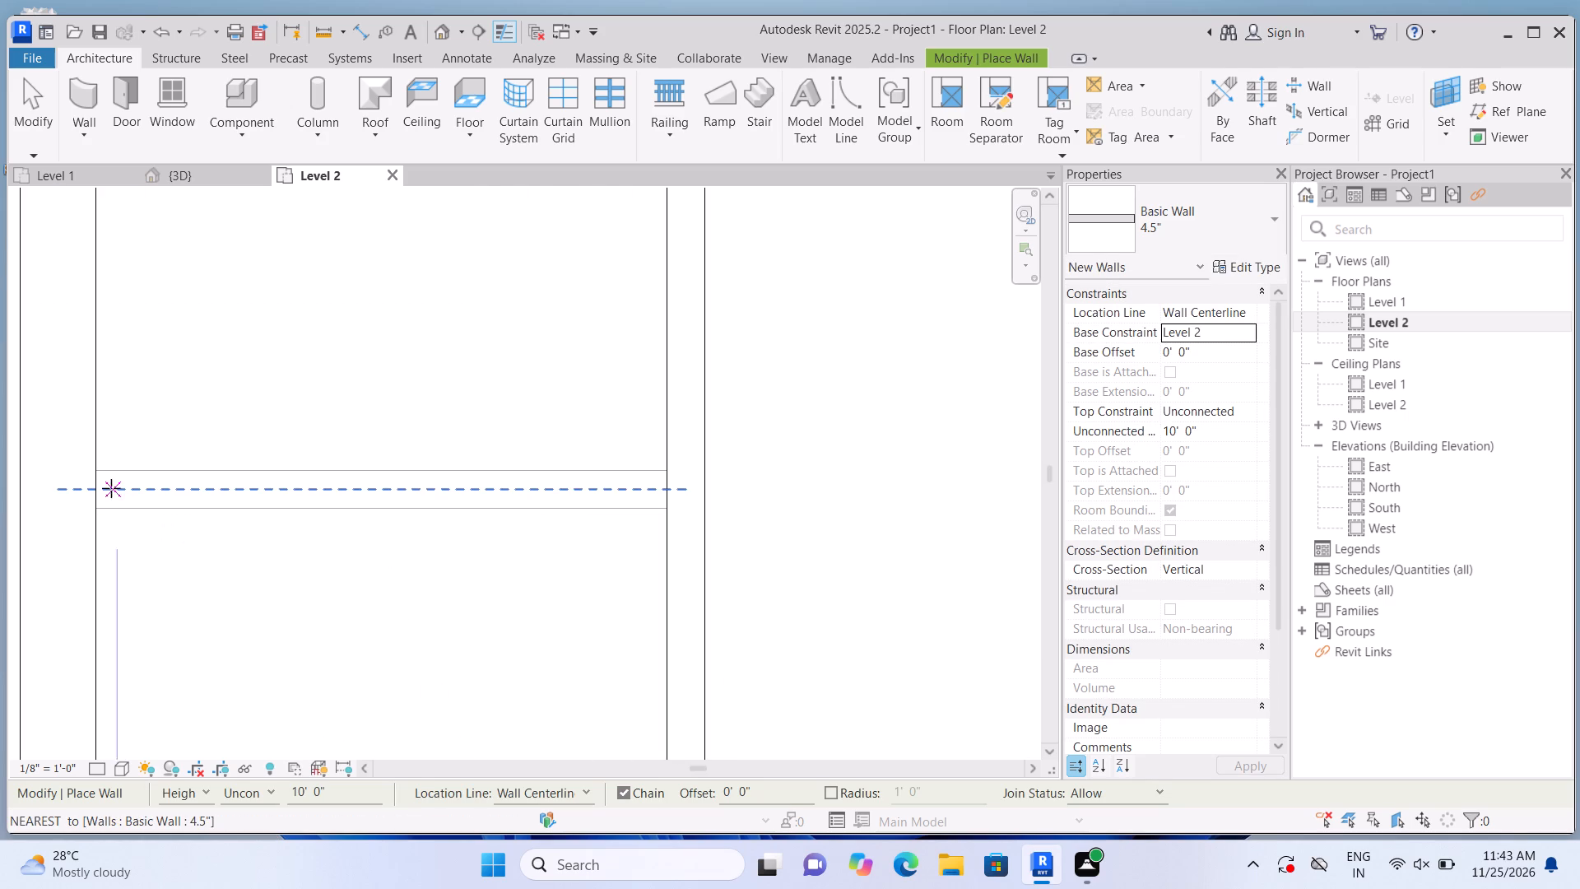
click(99, 486)
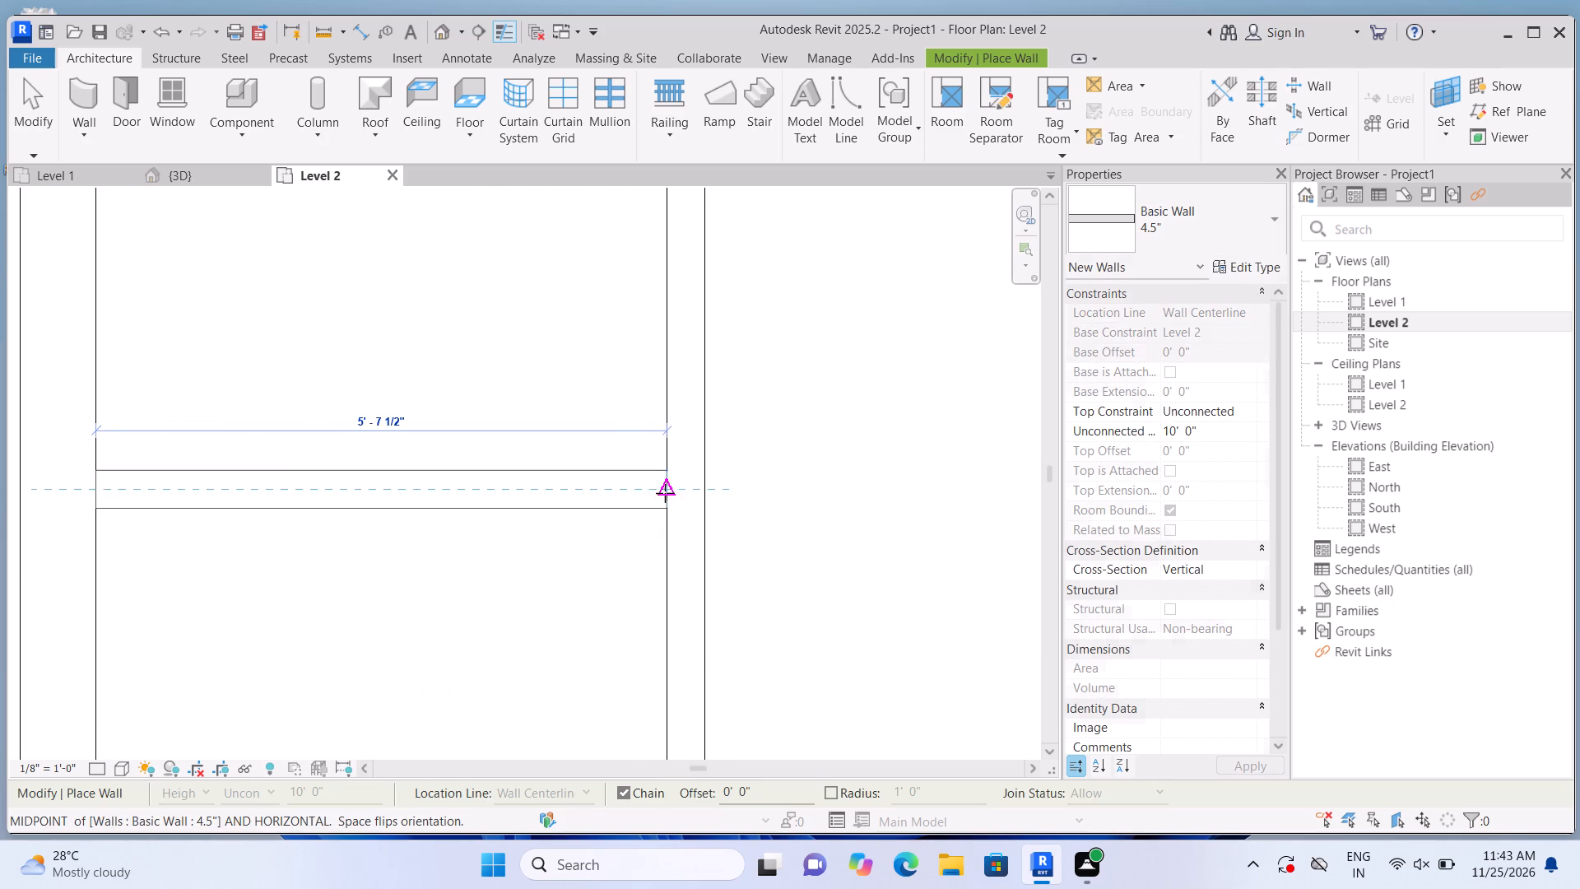
click(668, 494)
key(Escape)
Draw a short 4.5" wall from the front exterior wall back to the free end of Level 1's front-left stub wall, ending the chain.
scroll(580, 510, down, 4)
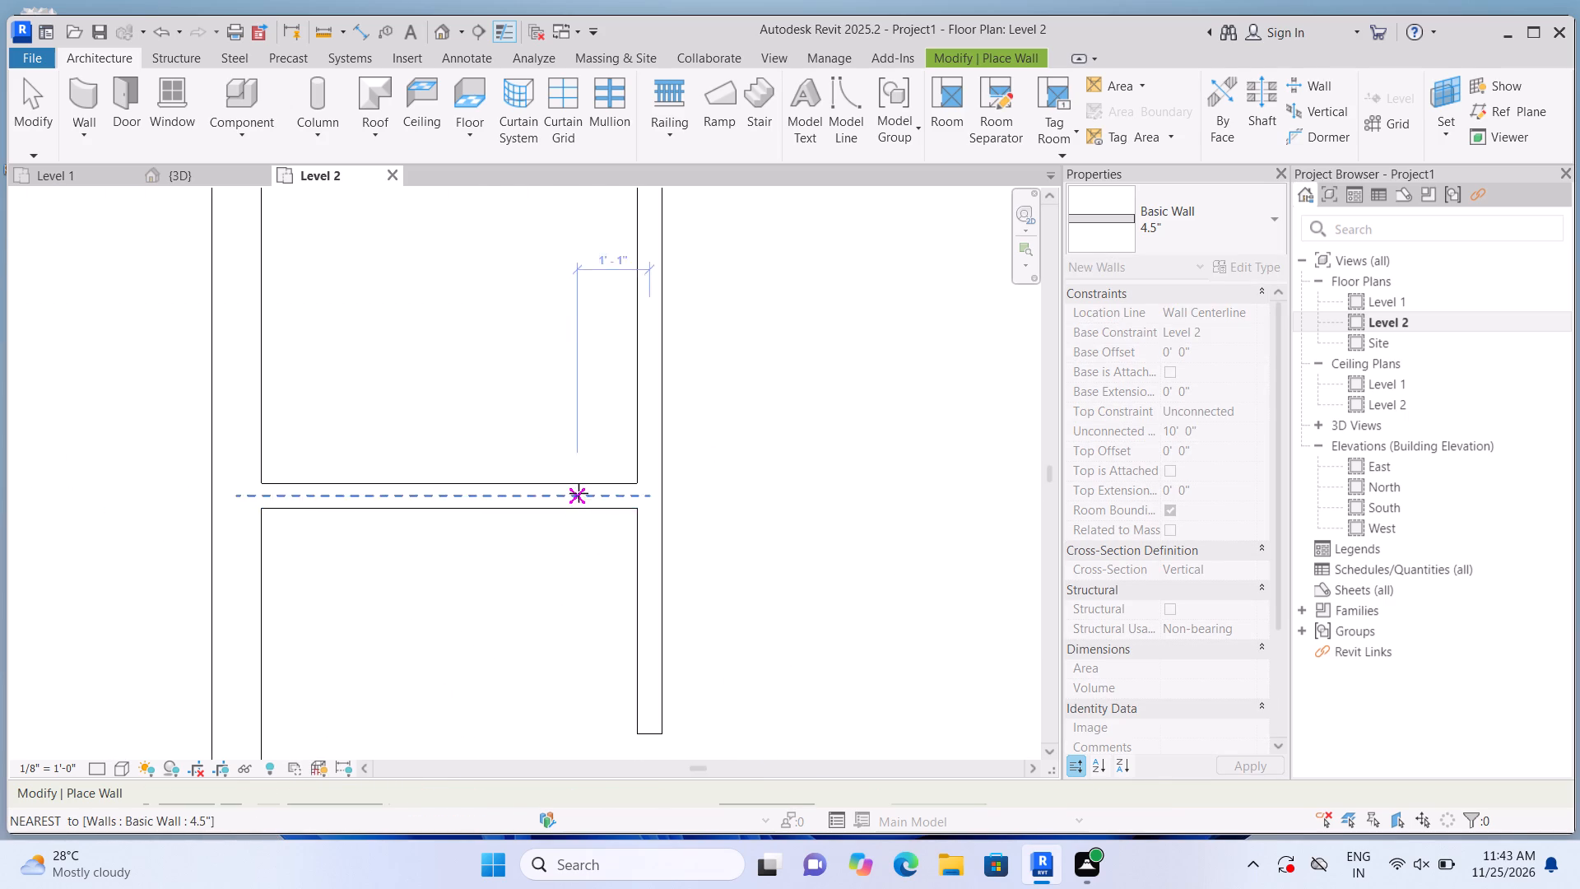
scroll(579, 493, down, 9)
scroll(619, 632, up, 10)
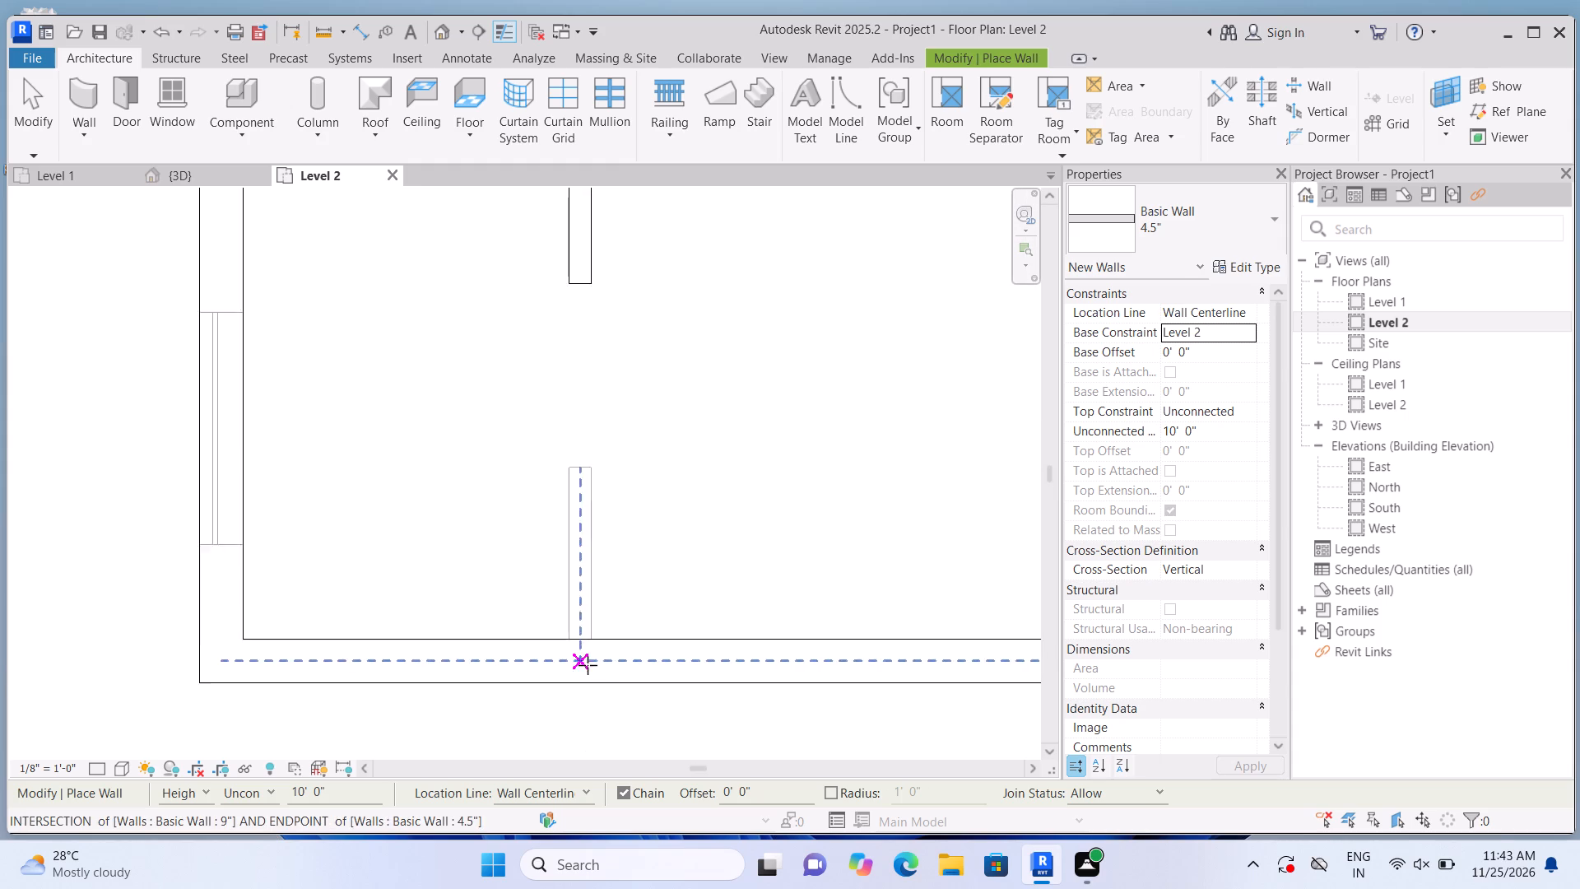
scroll(588, 665, up, 3)
click(583, 633)
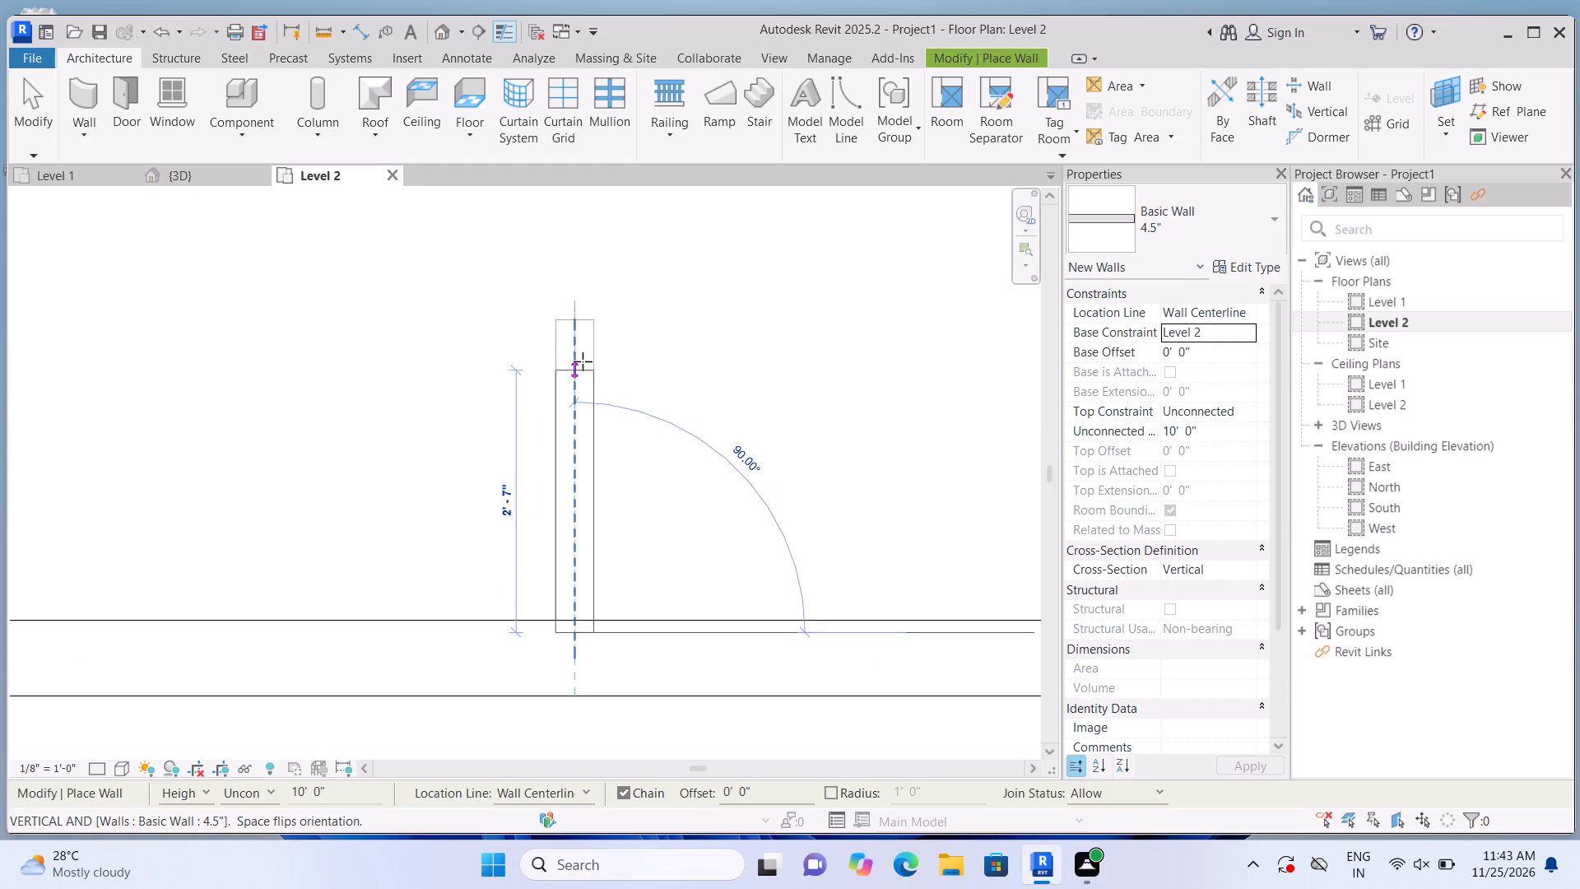
click(583, 319)
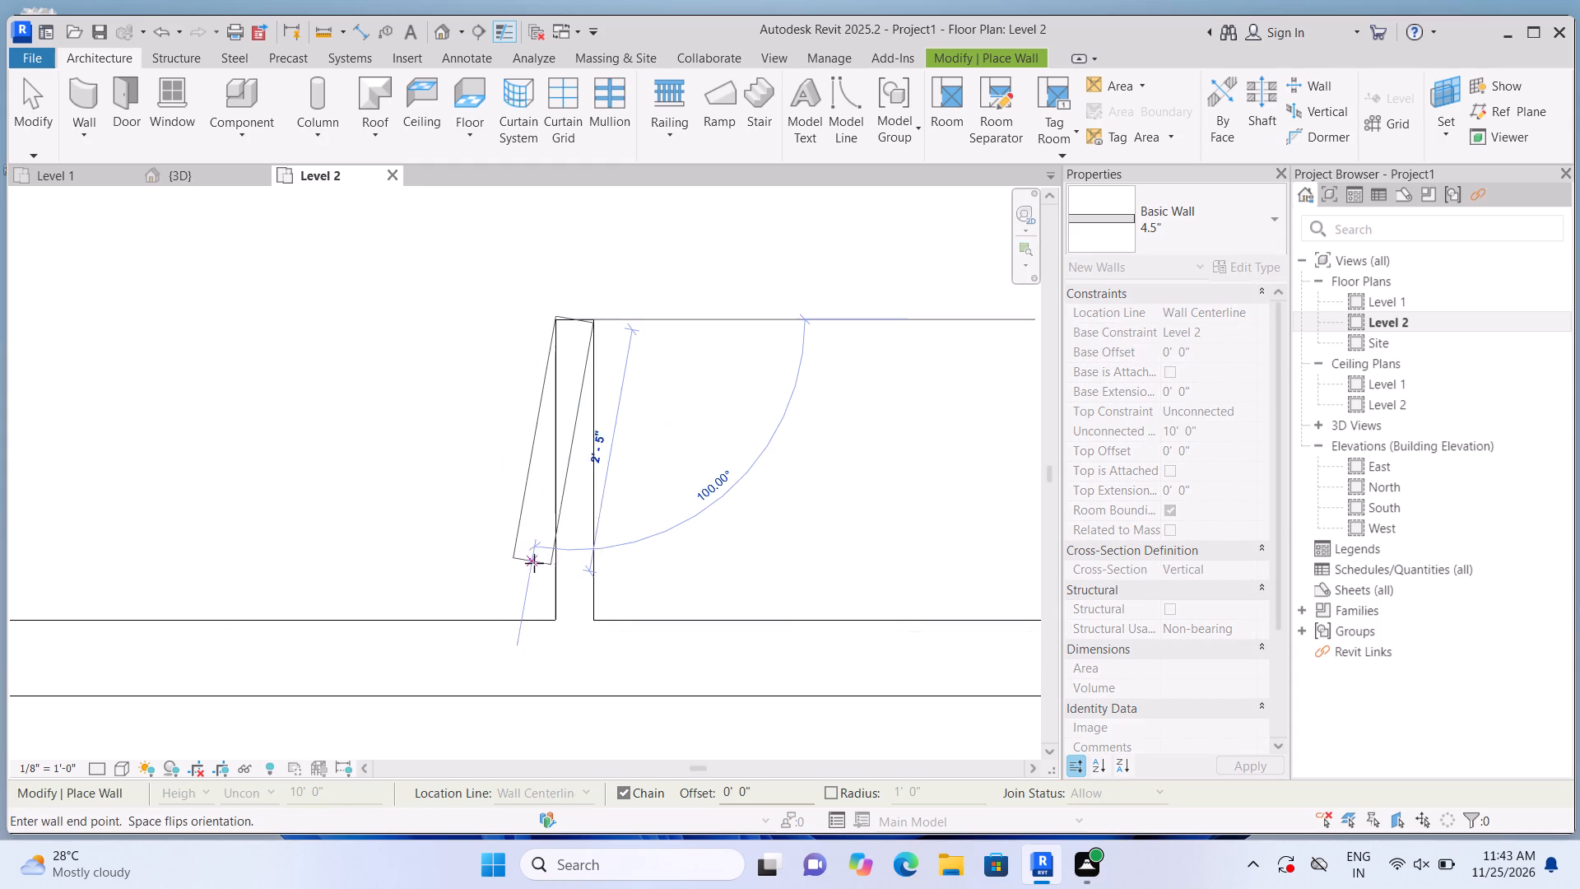
key(Escape)
Draw a 4.5" wall about 12'-5 1/4" long from the front-right space's back-left corner back to the Level 1 wall's free end.
scroll(514, 577, down, 6)
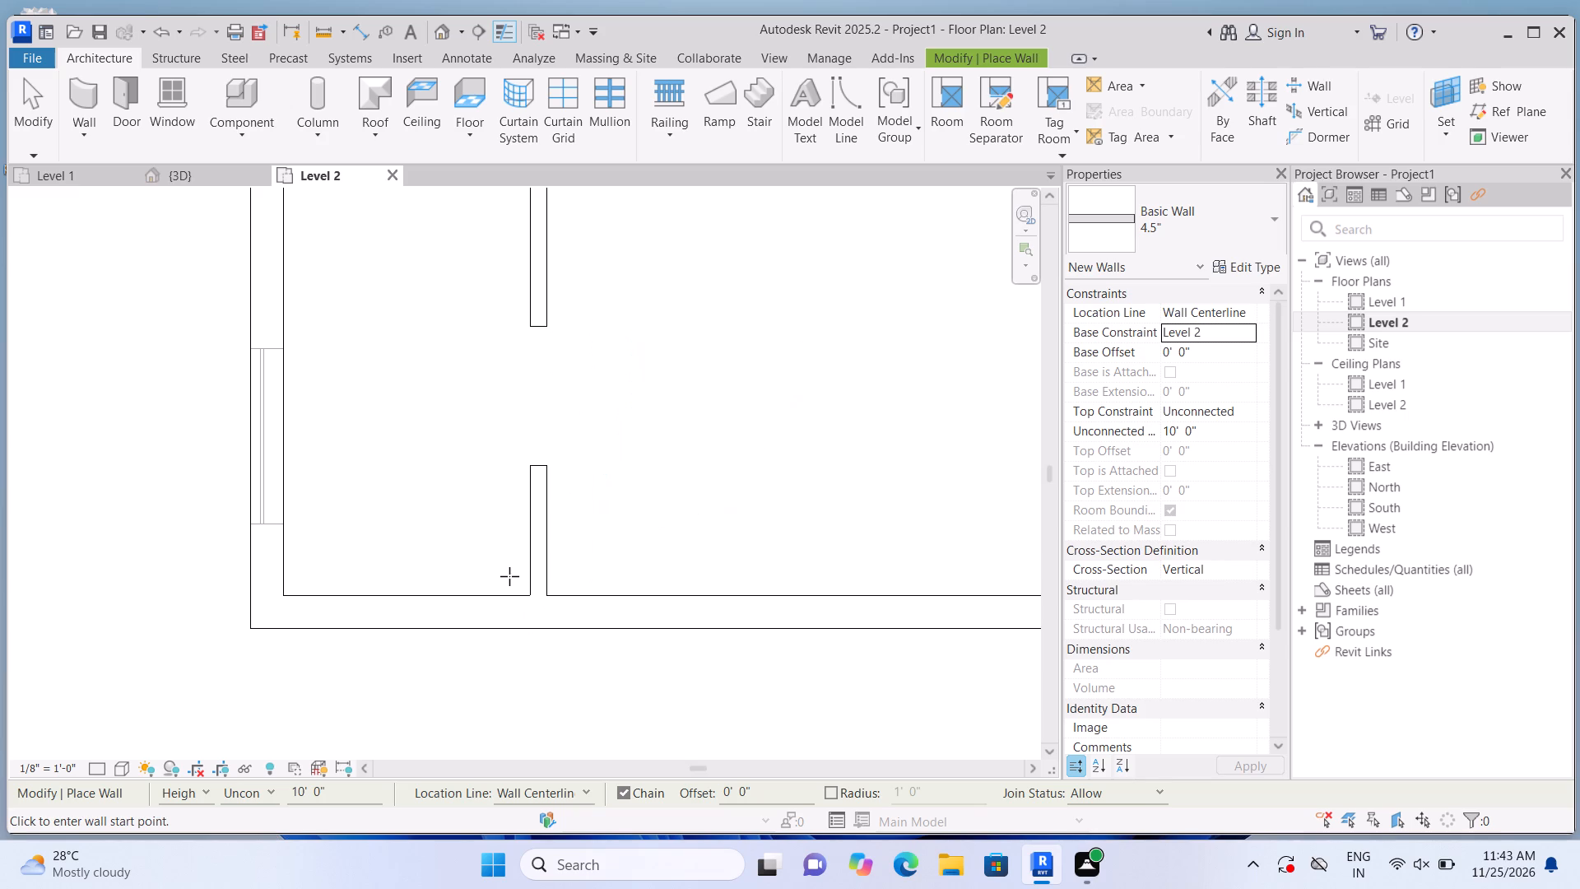
scroll(509, 576, down, 7)
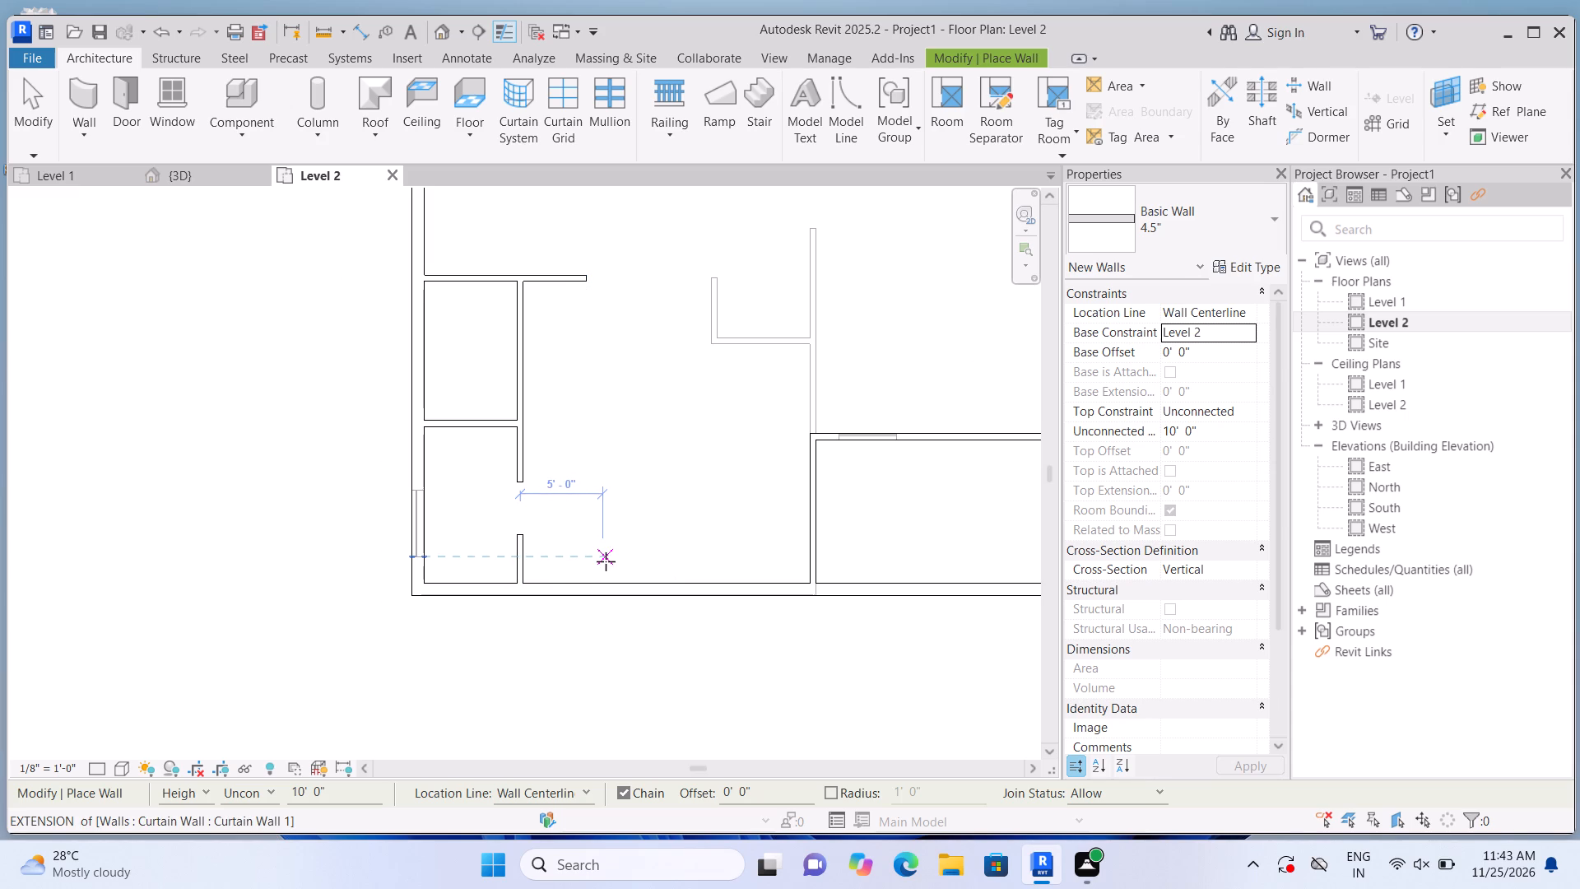
scroll(571, 589, down, 5)
scroll(815, 389, up, 2)
scroll(663, 412, up, 6)
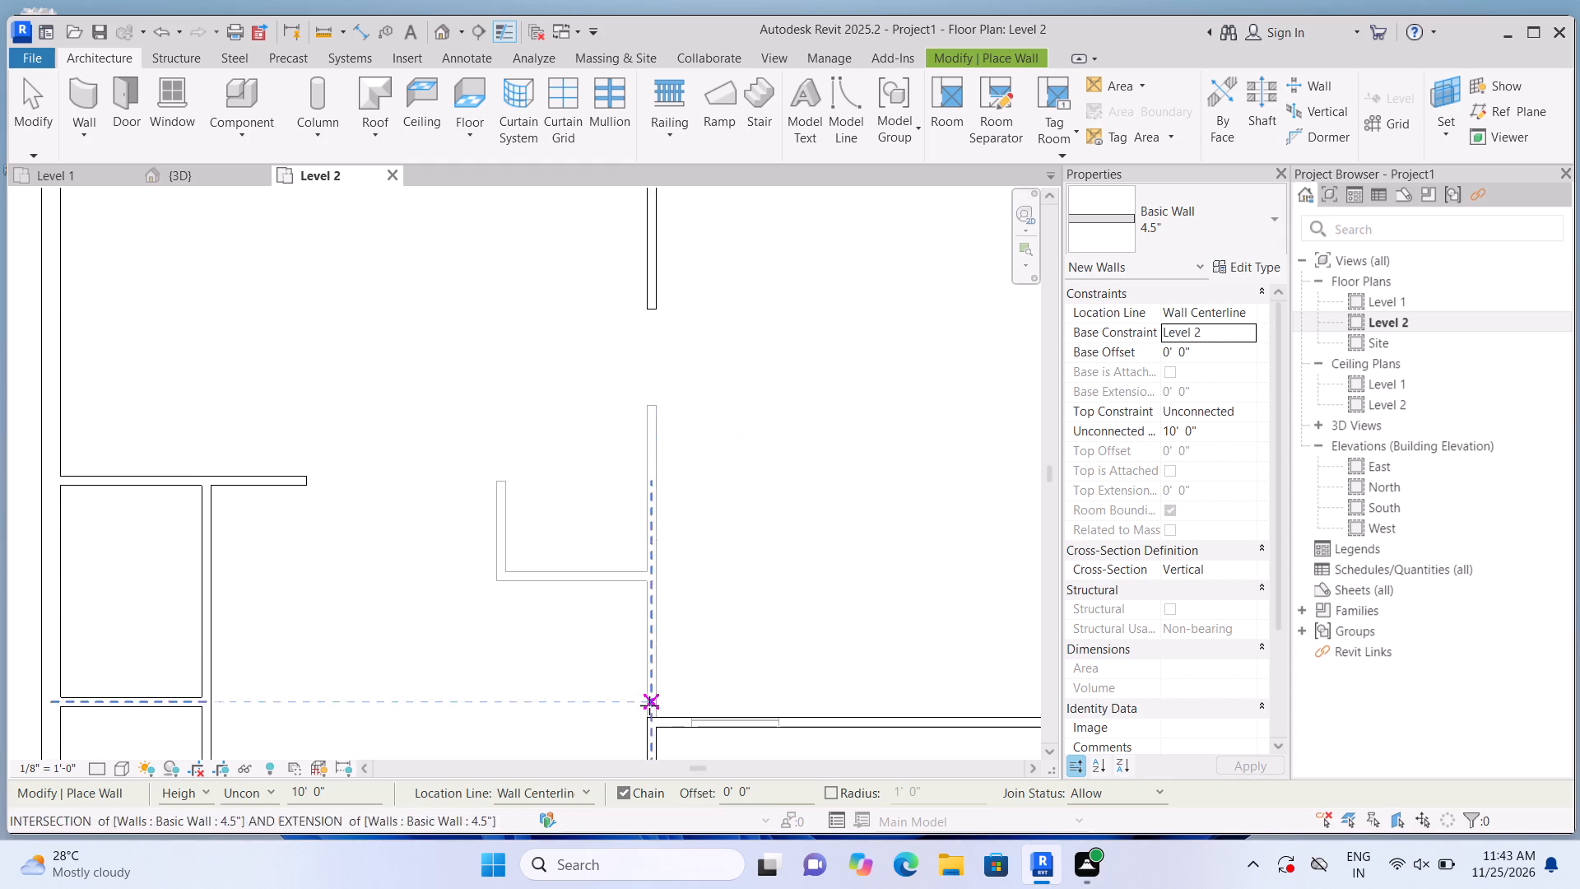
scroll(643, 747, up, 12)
scroll(651, 663, up, 3)
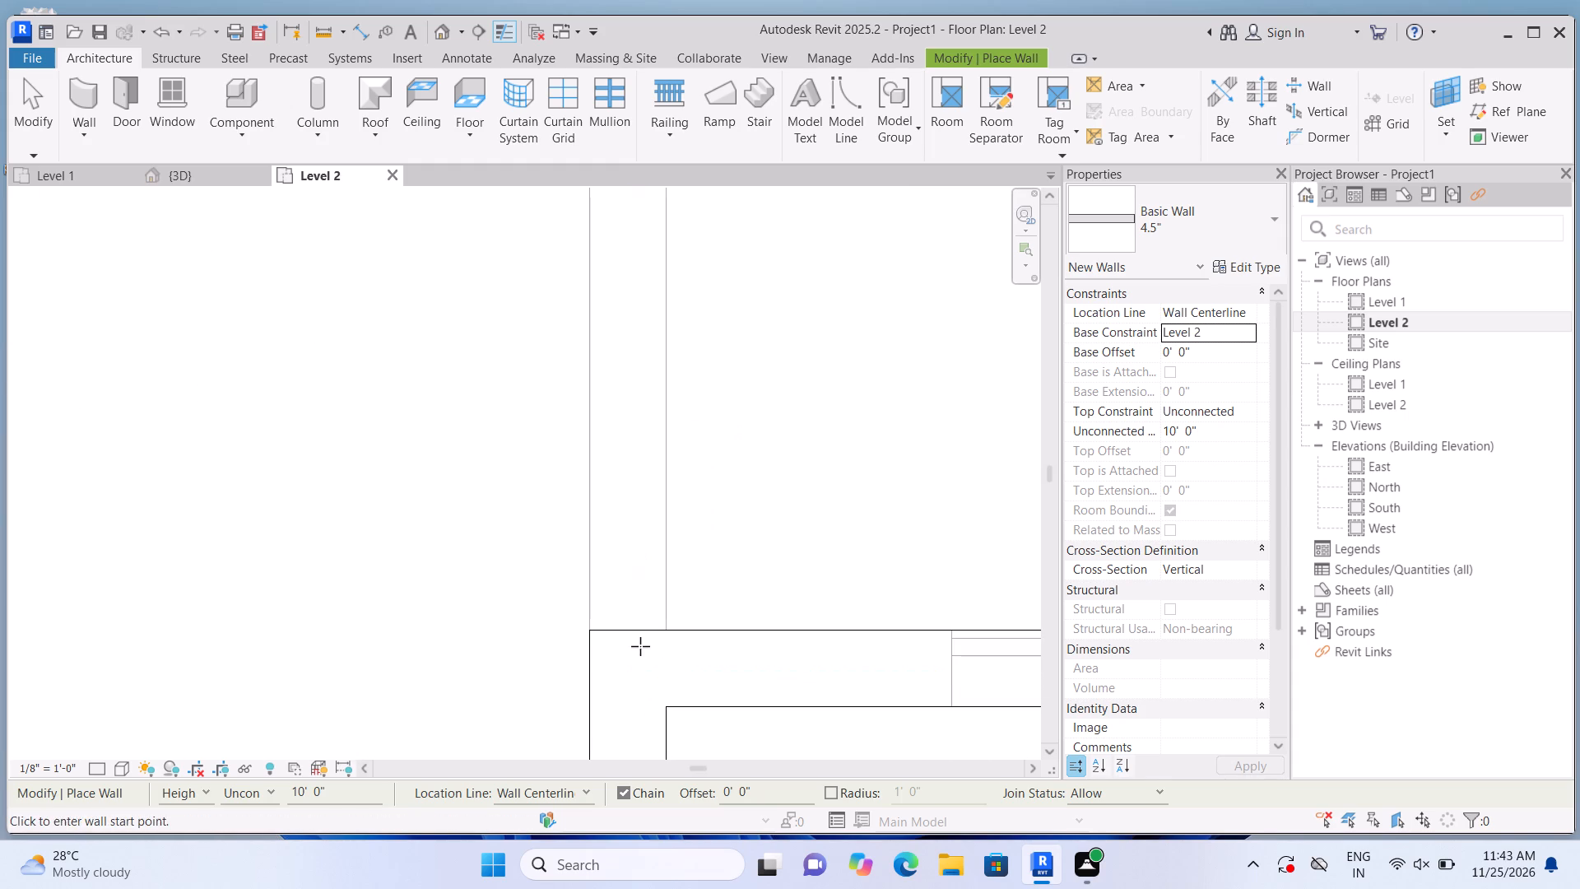
click(627, 636)
middle_drag(631, 395, 633, 624)
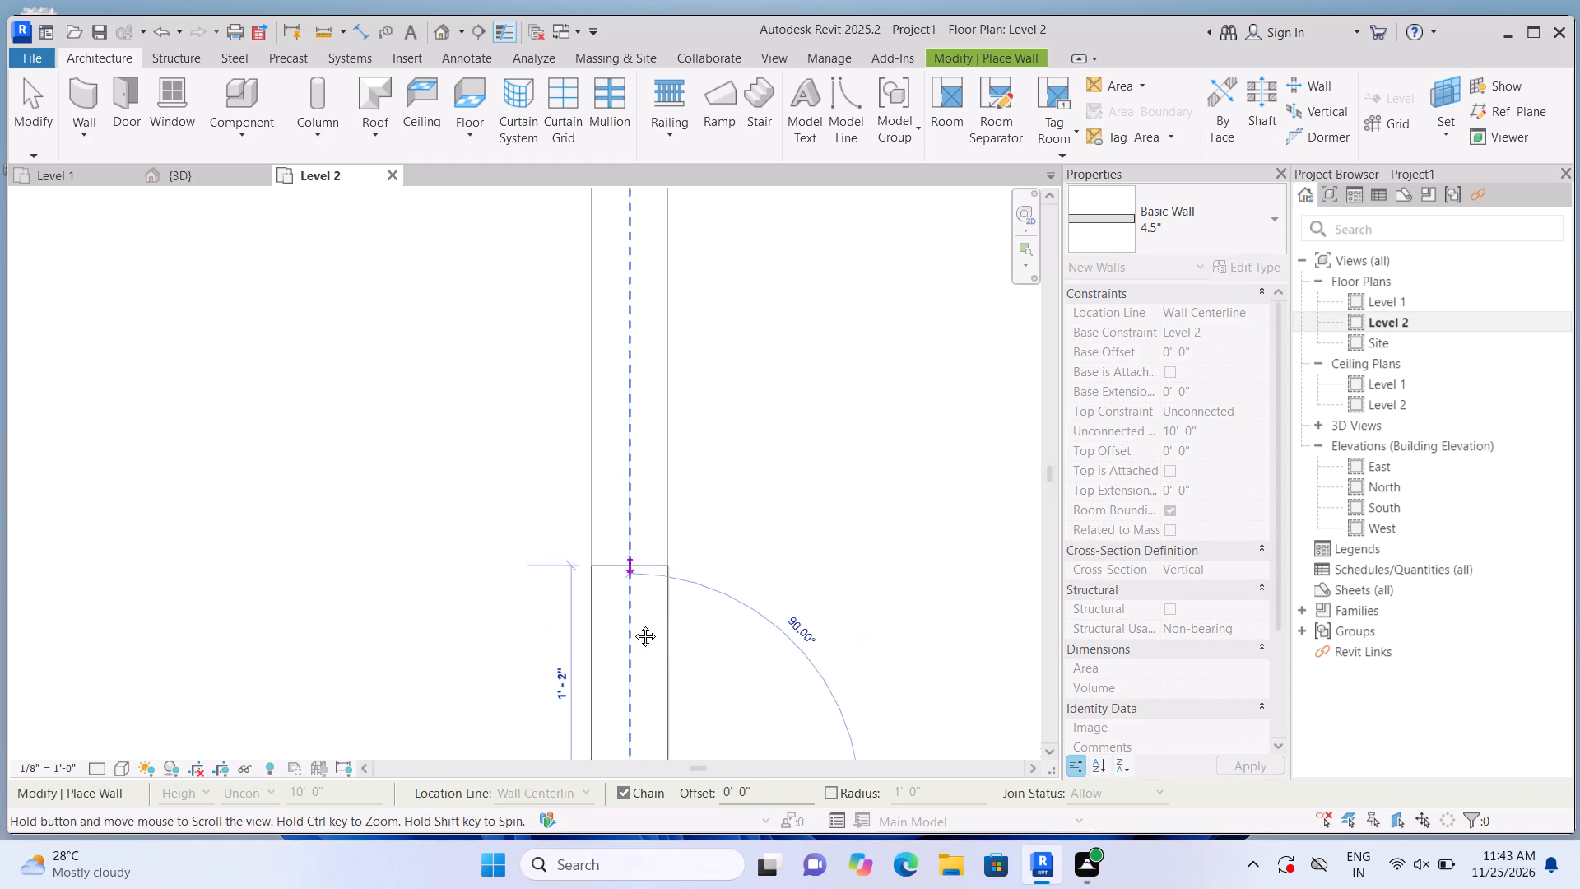
middle_drag(633, 624, 633, 798)
scroll(673, 514, down, 13)
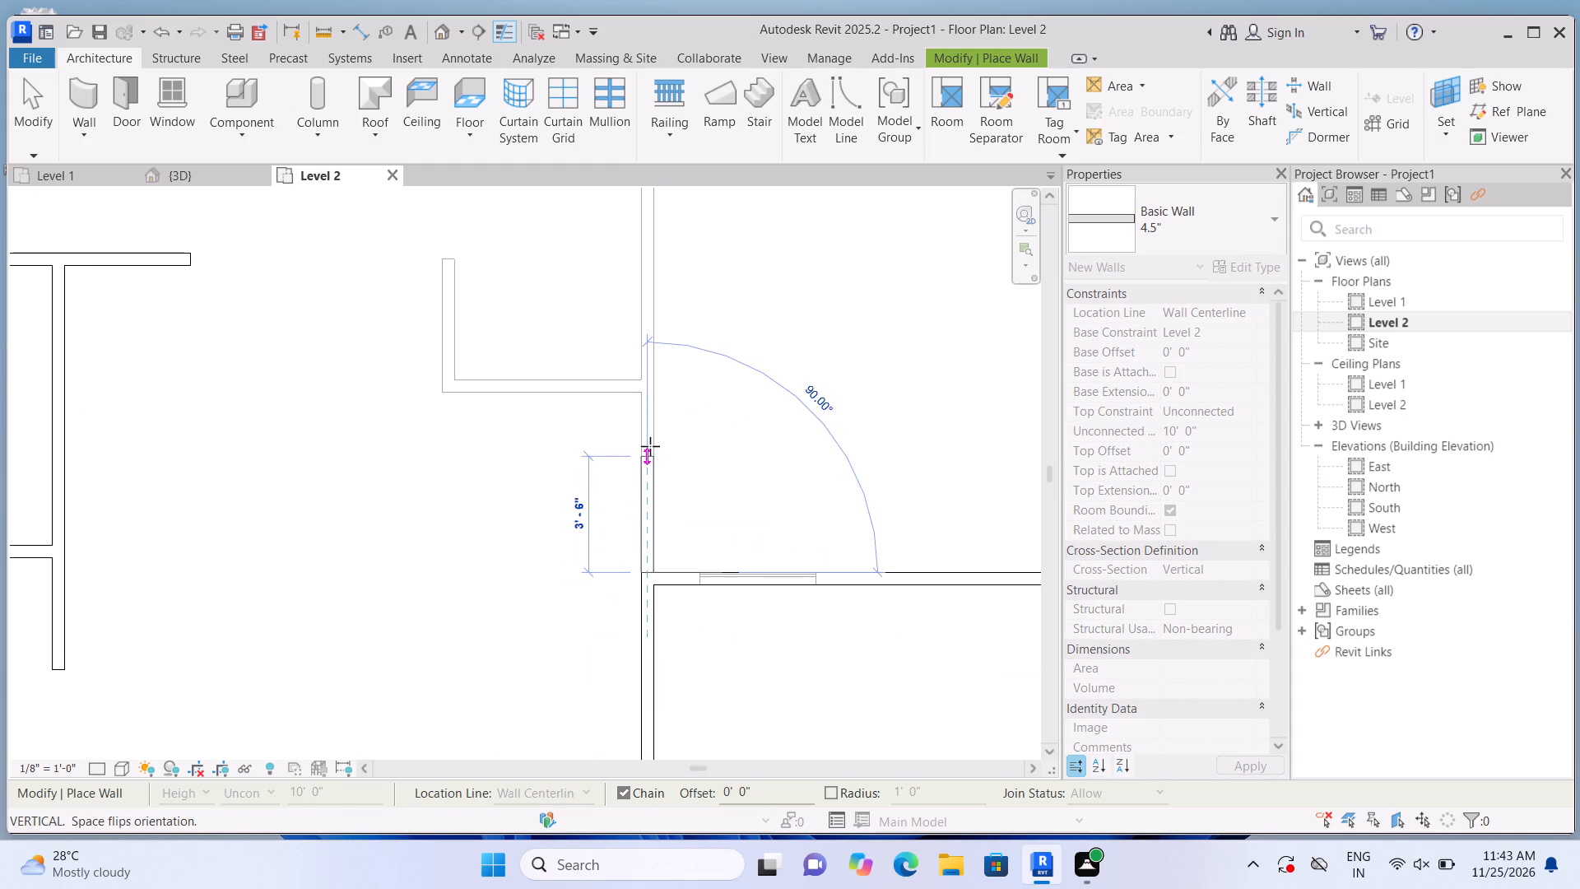
scroll(651, 384, down, 4)
scroll(653, 299, up, 8)
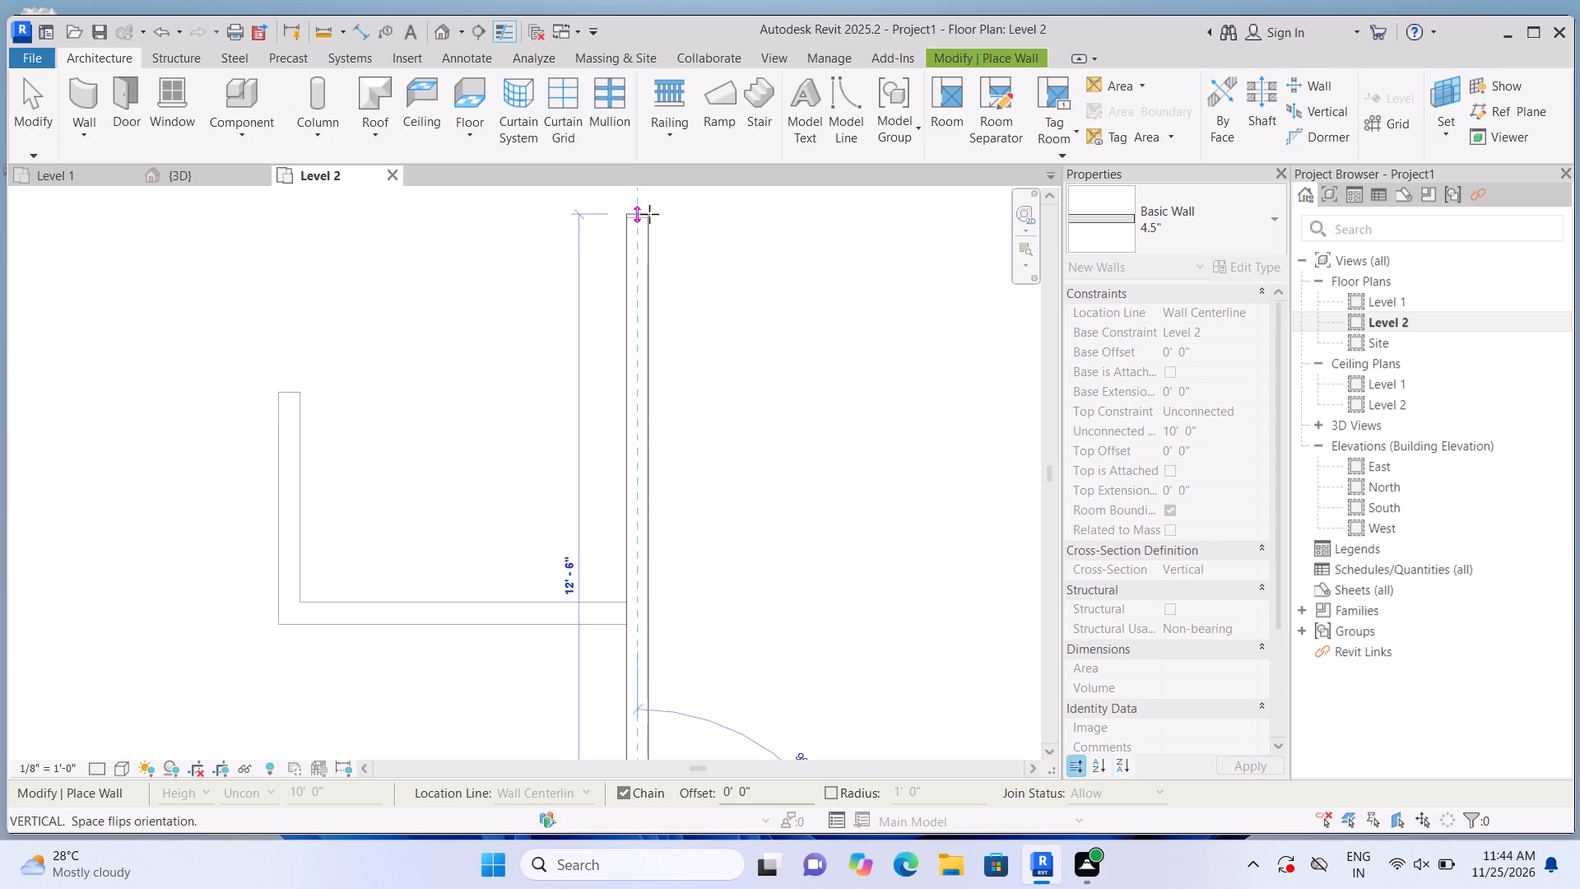
middle_click(649, 397)
scroll(649, 401, up, 1)
scroll(652, 179, up, 3)
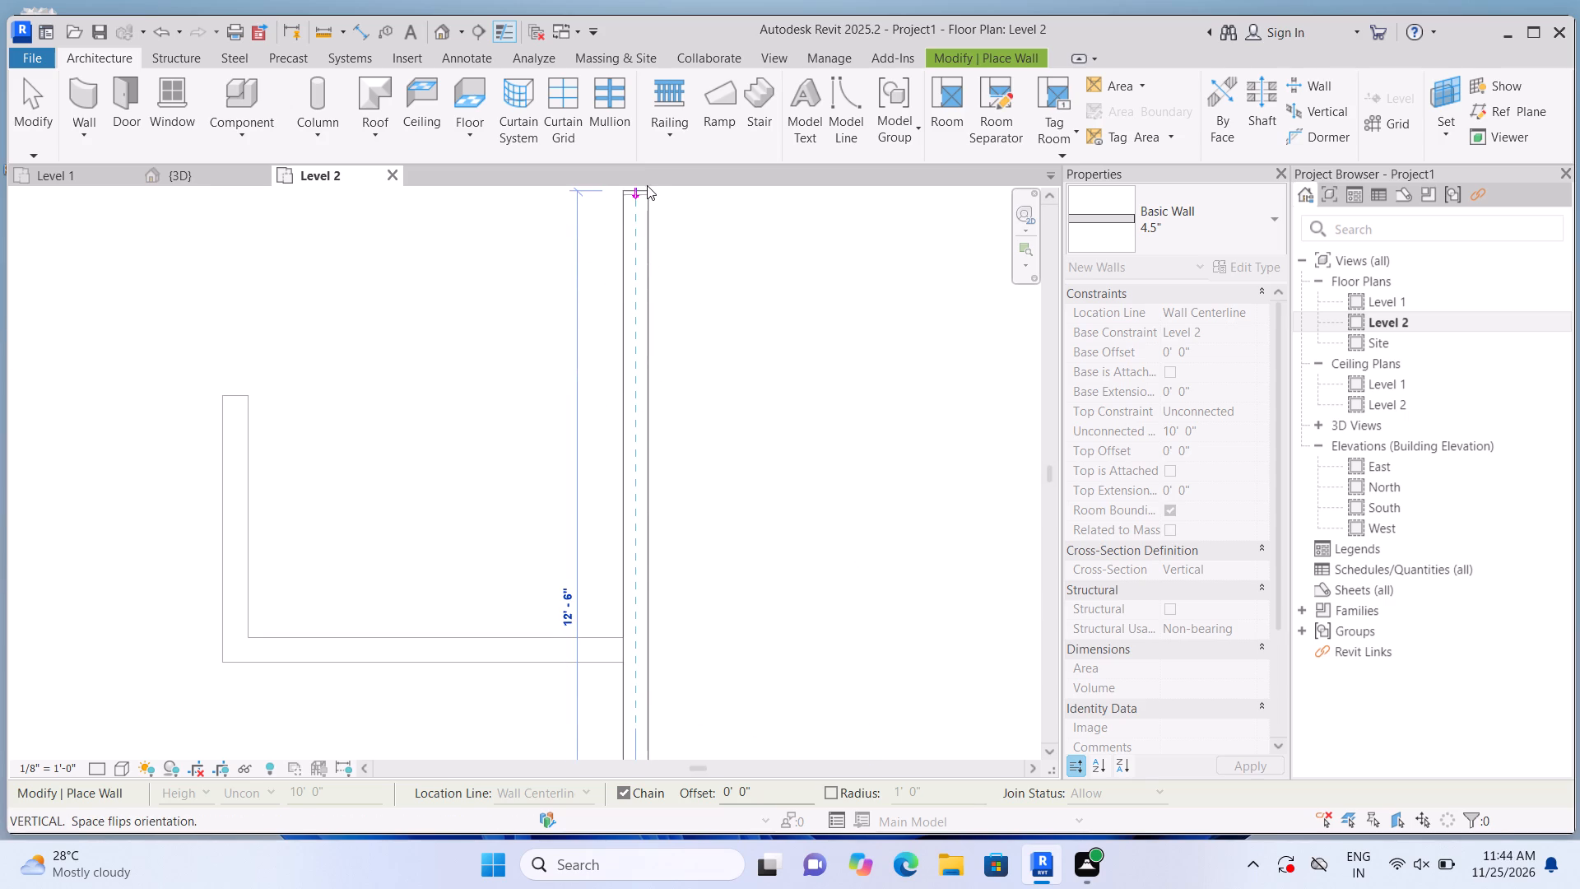
middle_drag(636, 189, 616, 295)
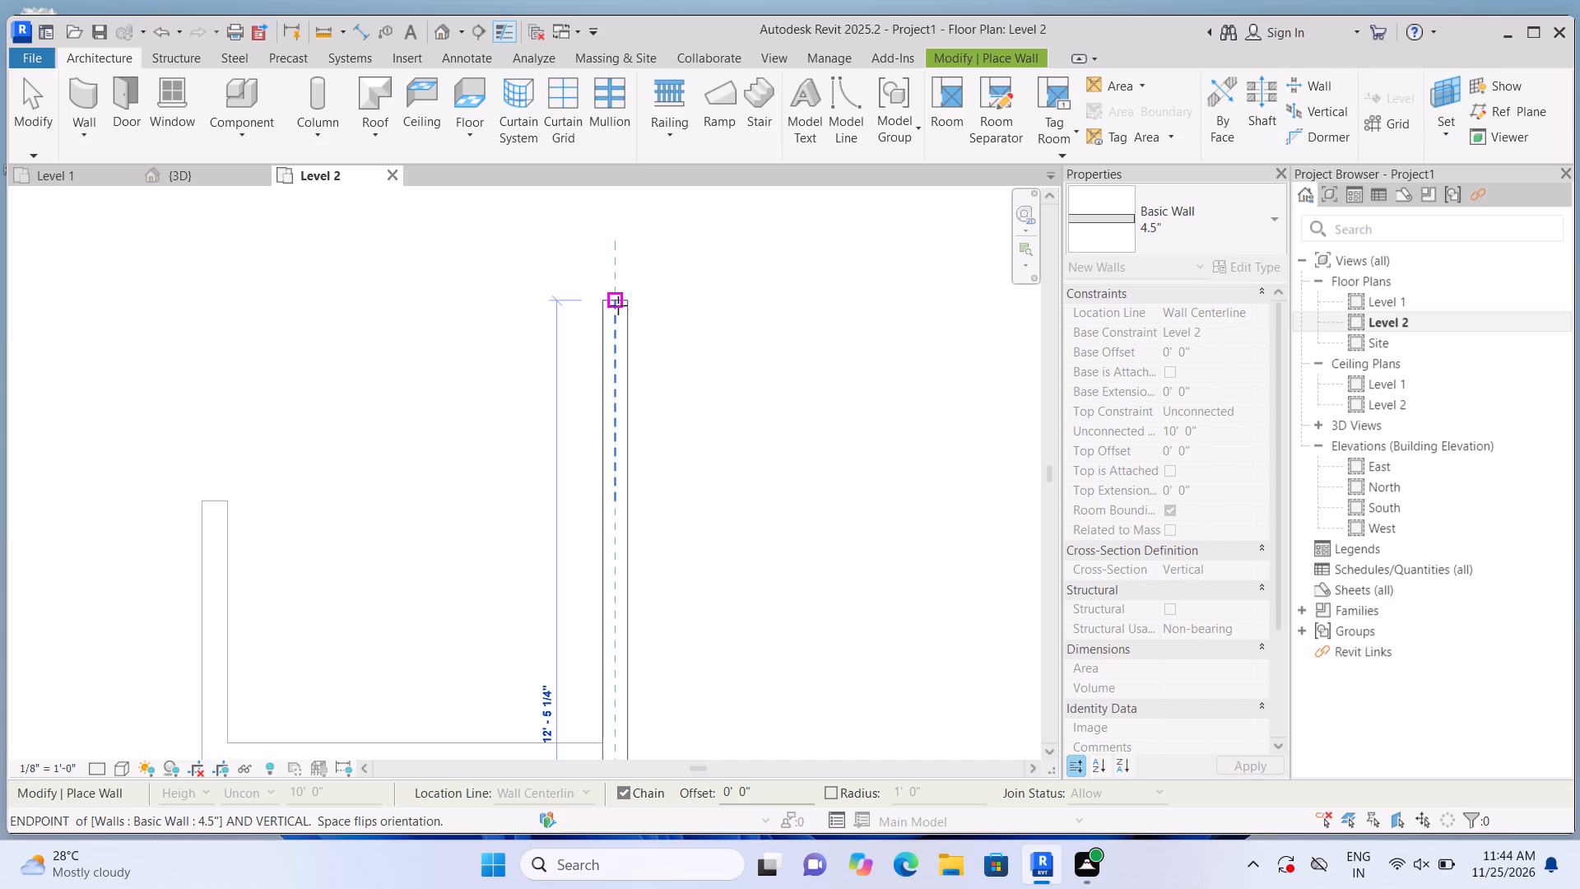
scroll(618, 305, up, 4)
click(616, 293)
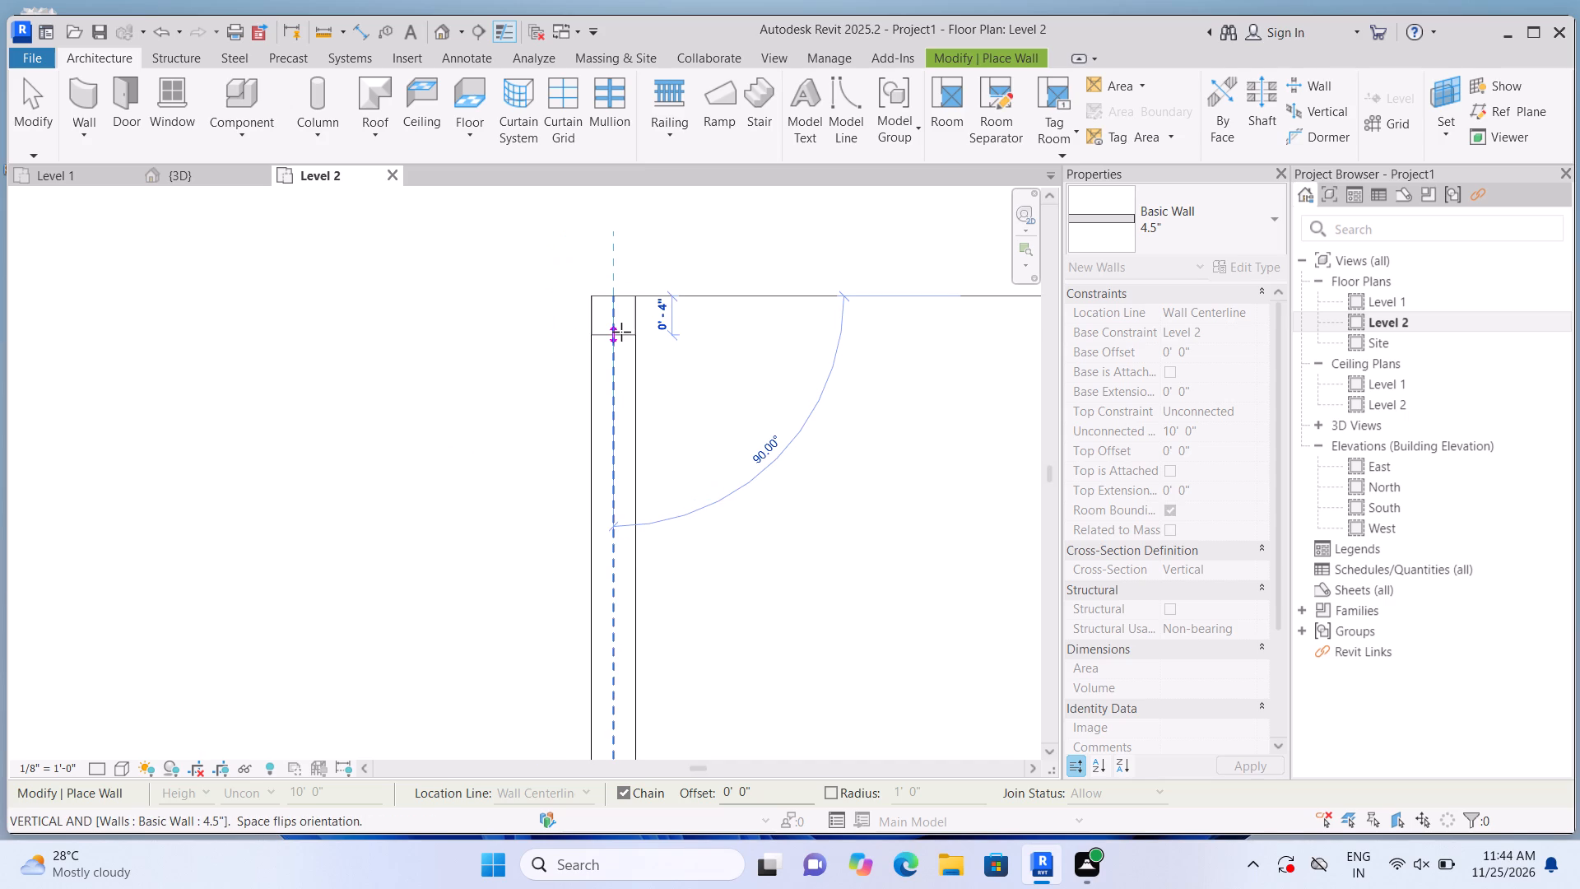
key(Escape)
Draw a 4.5" wall 3'-9 3/4" long over the side wall of Level 1's small L-shaped recess, from its free end to the corner.
scroll(633, 313, down, 8)
scroll(427, 431, up, 4)
scroll(407, 436, down, 12)
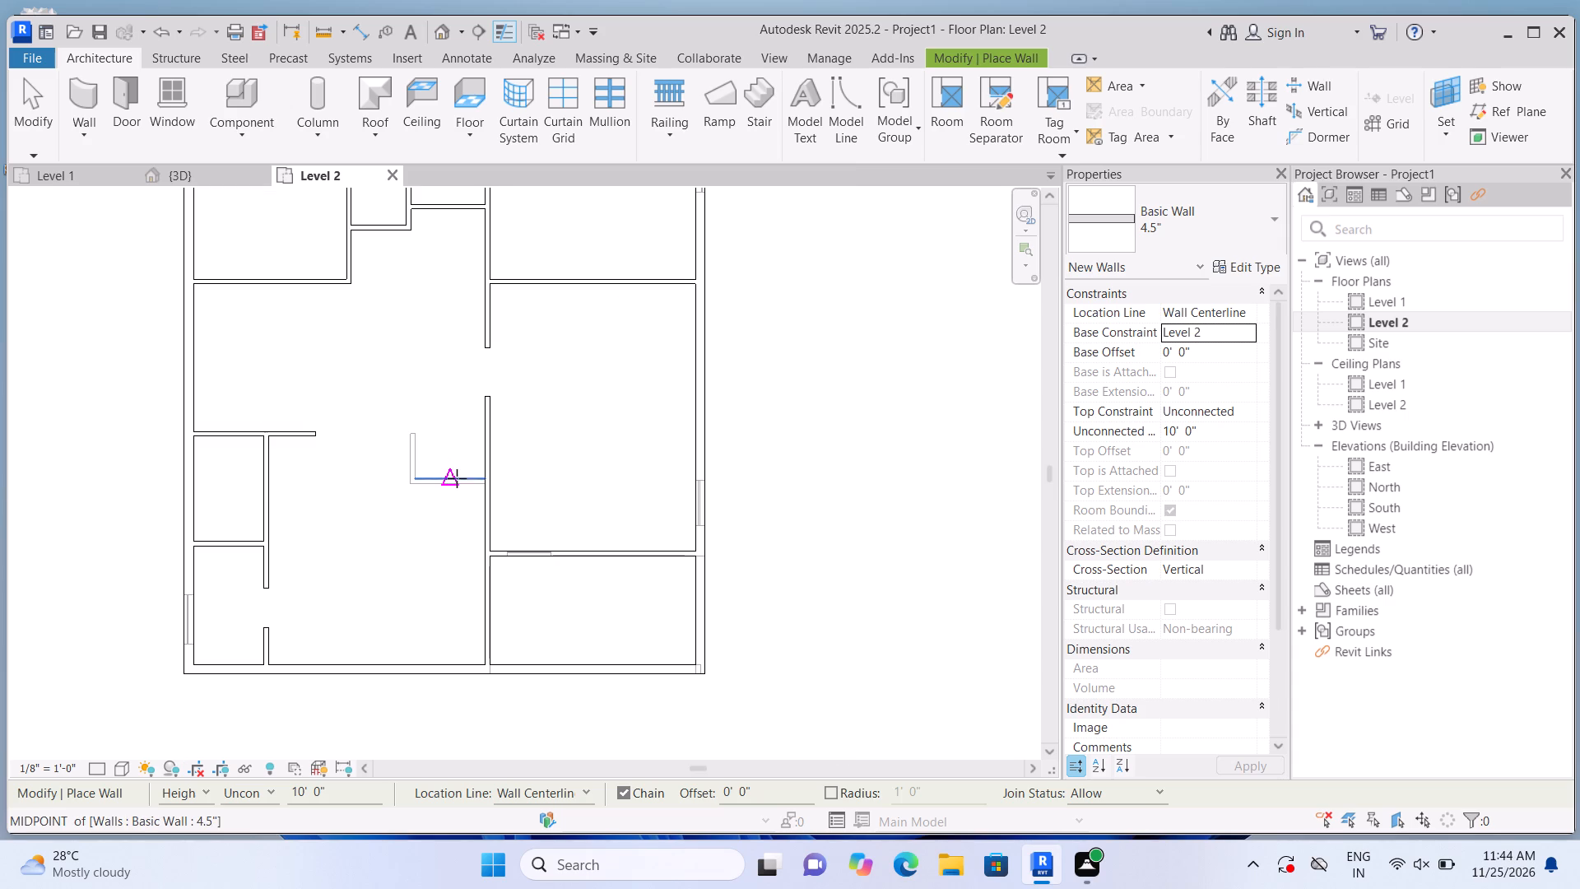
scroll(453, 473, up, 6)
scroll(439, 469, down, 2)
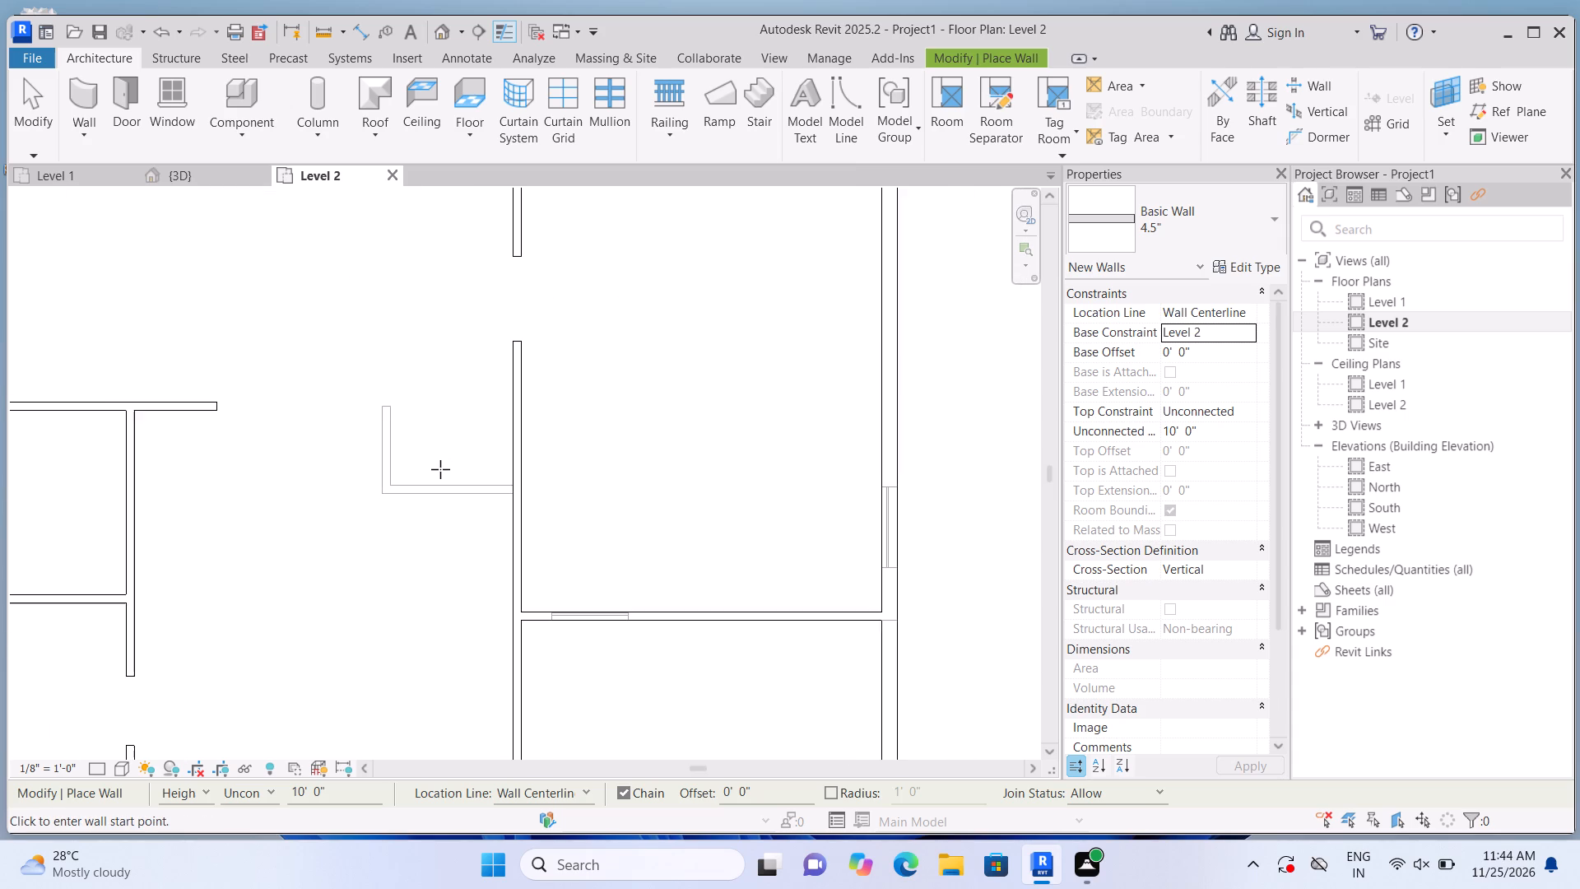
scroll(440, 469, down, 1)
scroll(422, 440, up, 6)
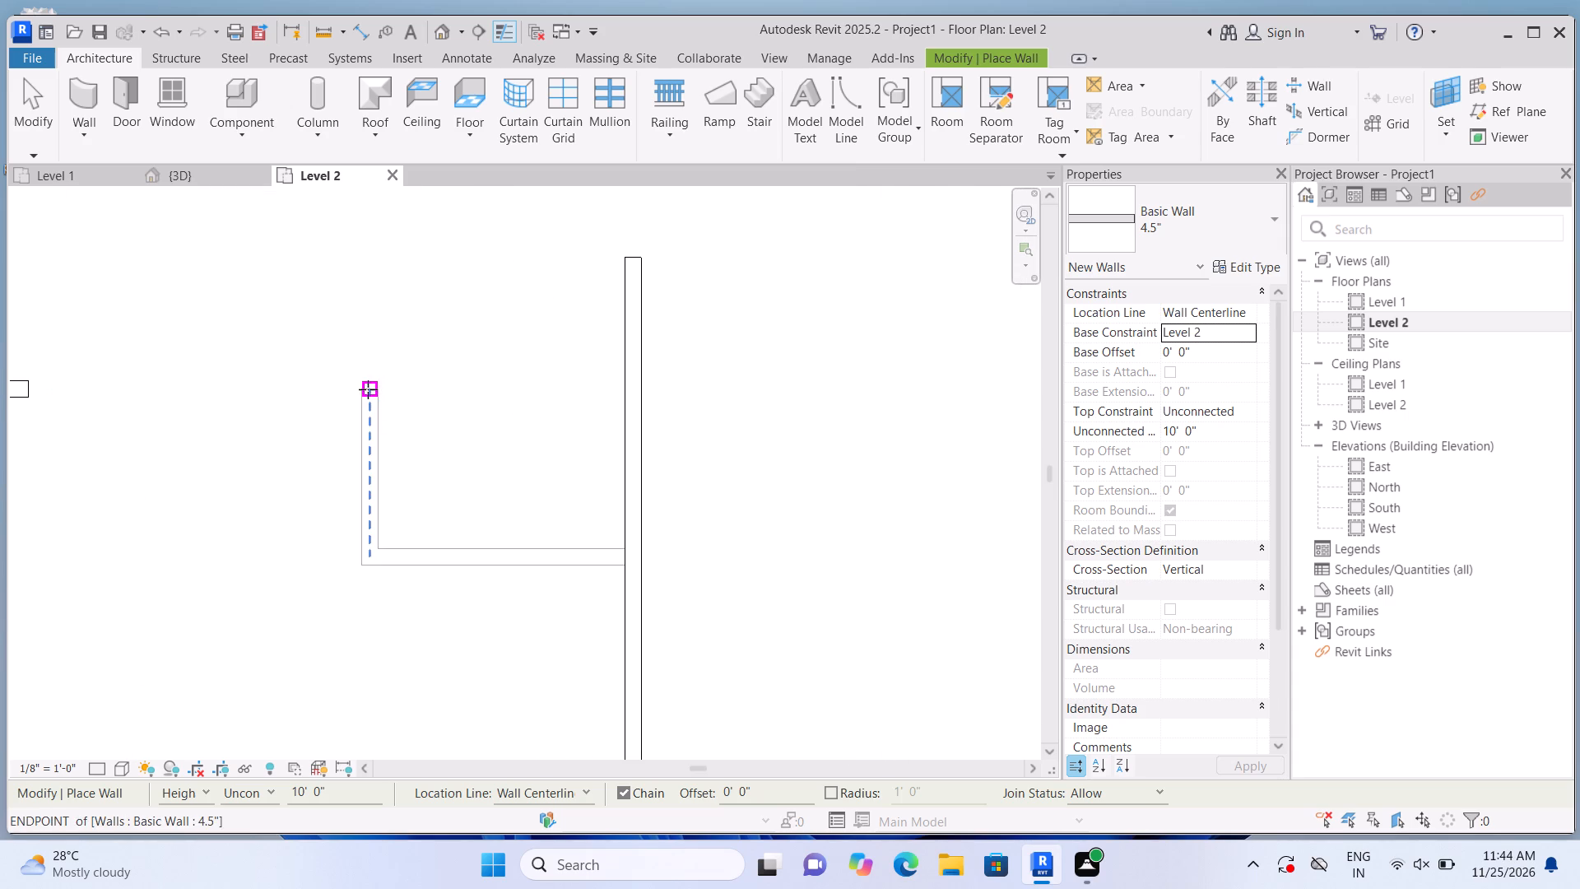
click(365, 389)
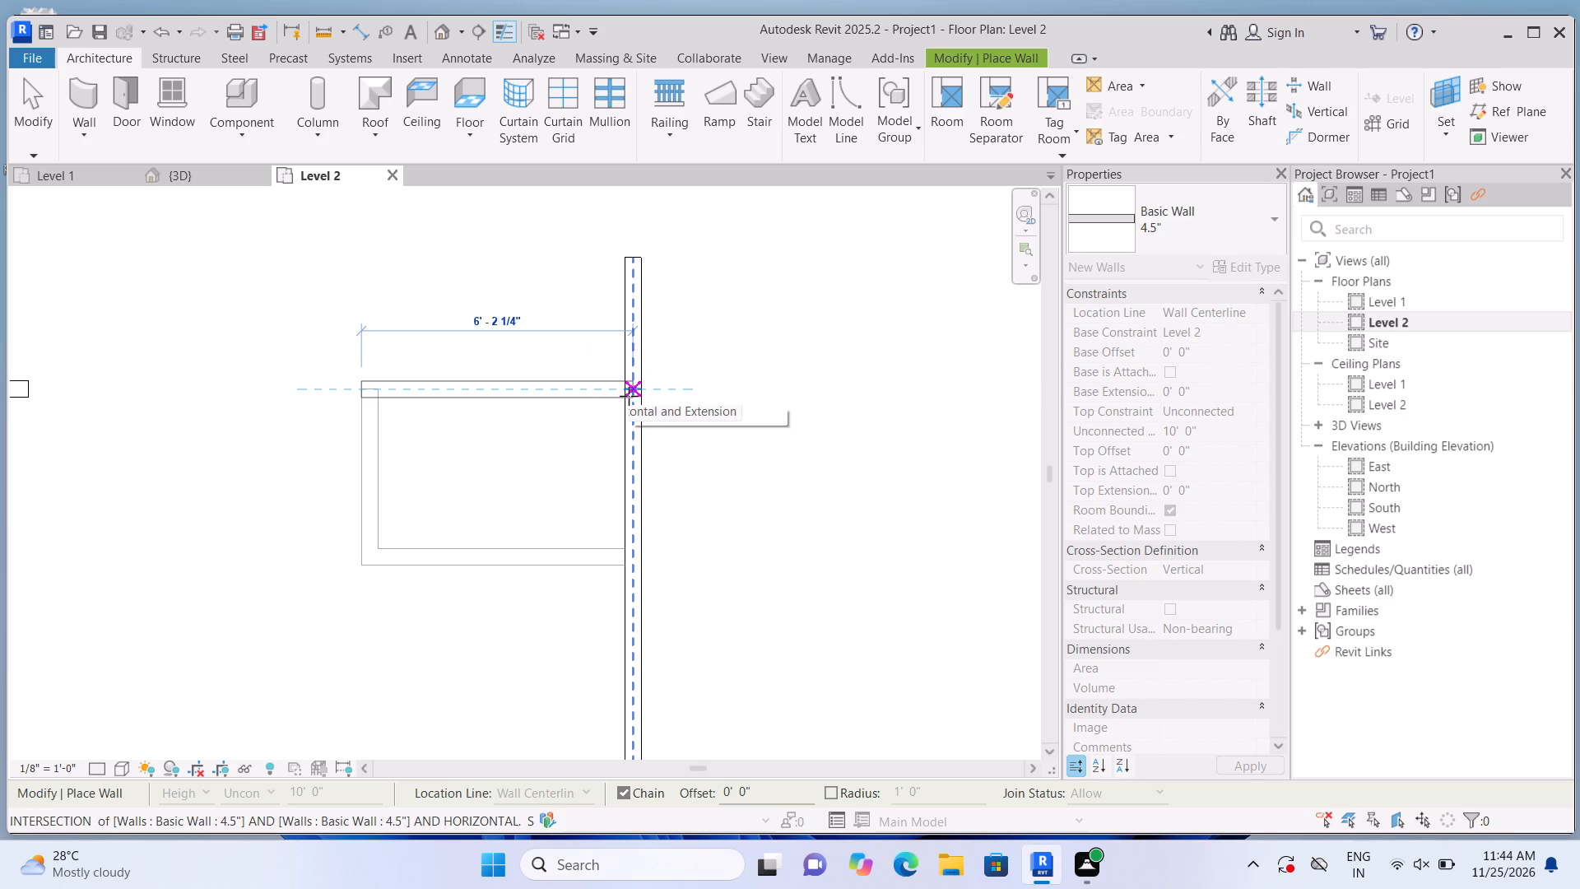
key(Escape)
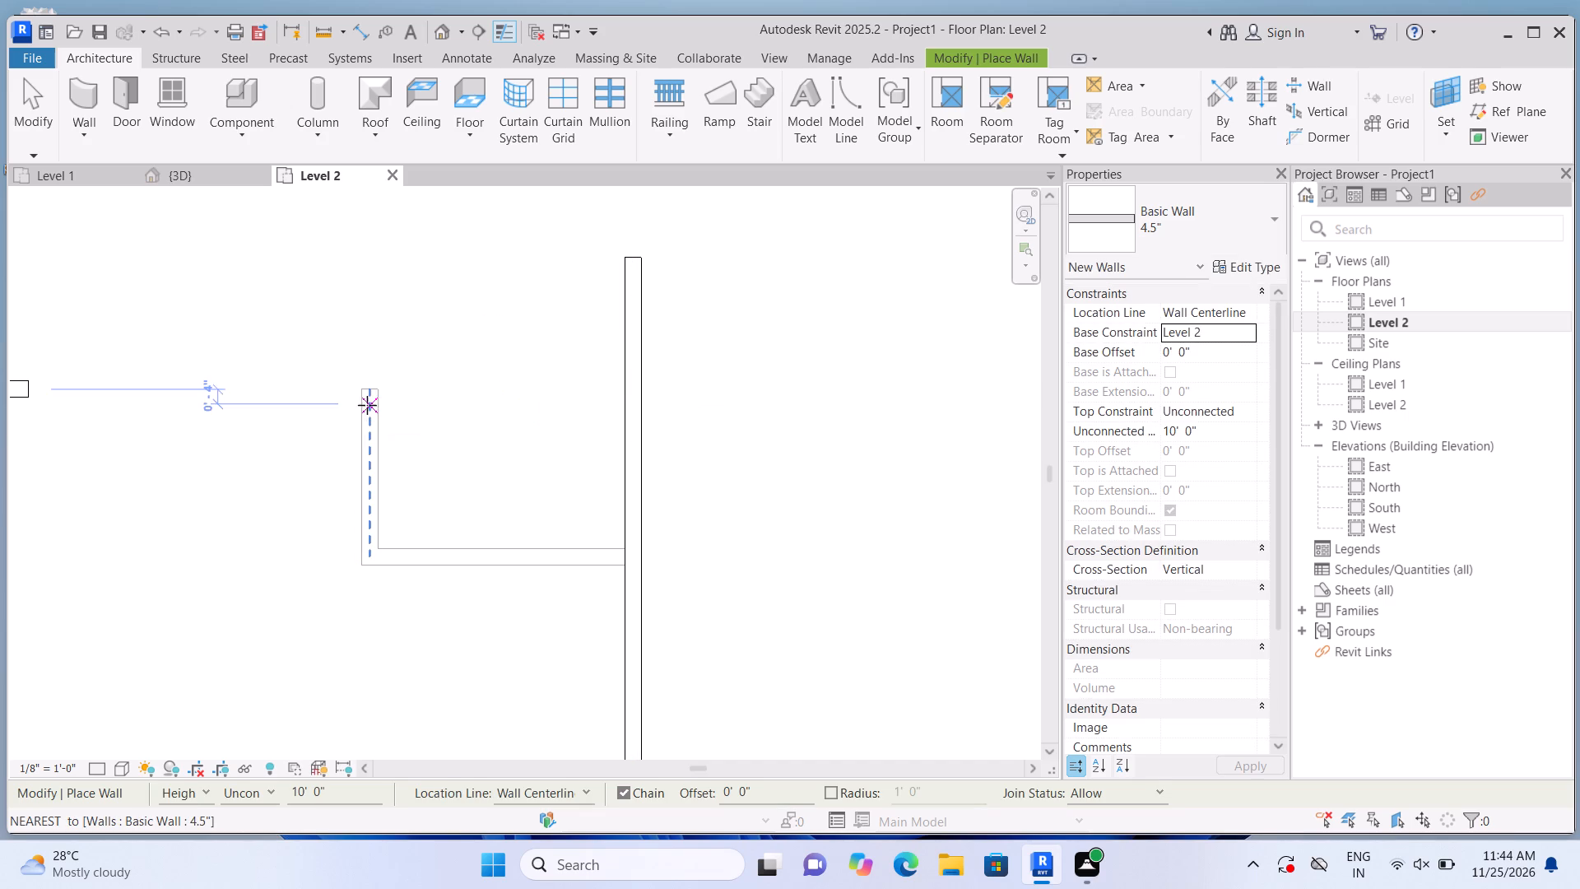
click(371, 390)
scroll(373, 562, up, 2)
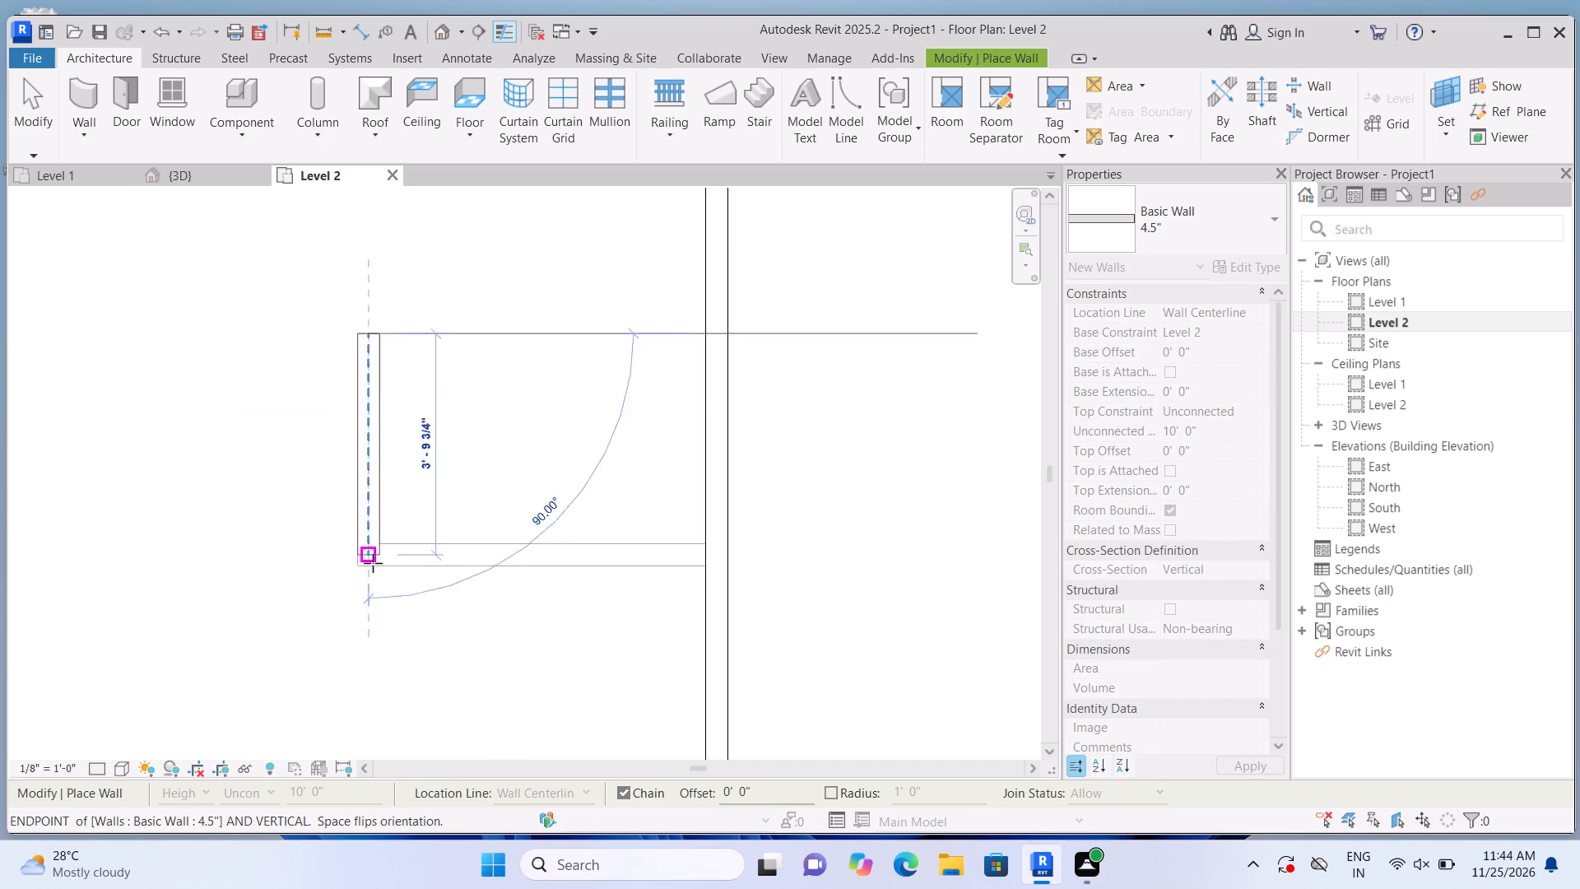
scroll(373, 563, up, 6)
click(373, 548)
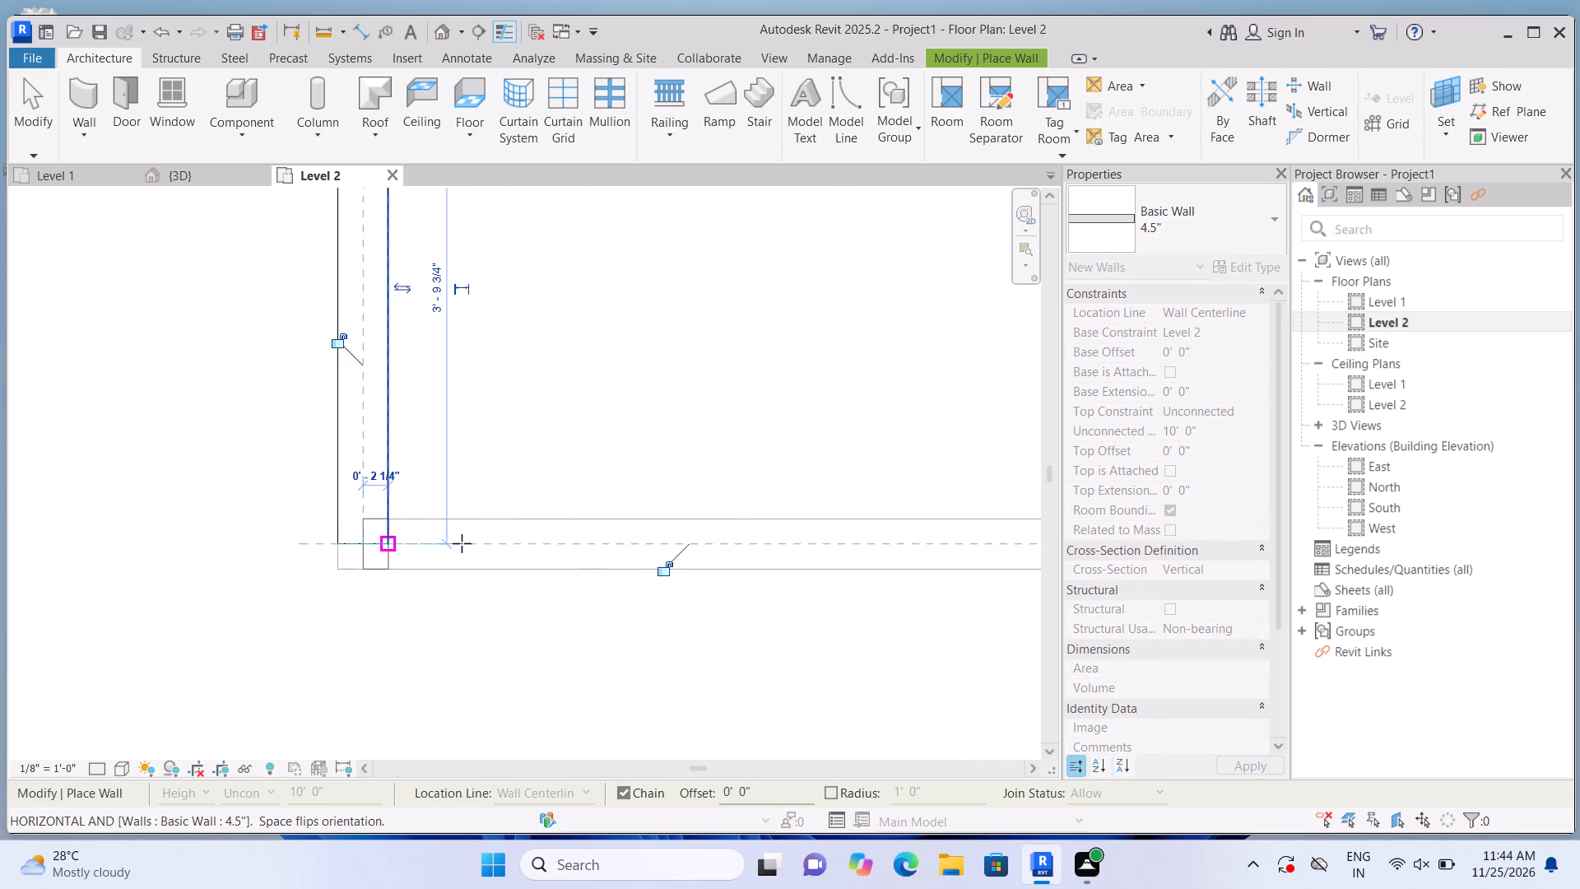
Continue the 4.5" wall from the recess corner across to the long interior wall, and end the chain.
scroll(512, 542, down, 5)
scroll(512, 542, up, 1)
scroll(512, 542, down, 3)
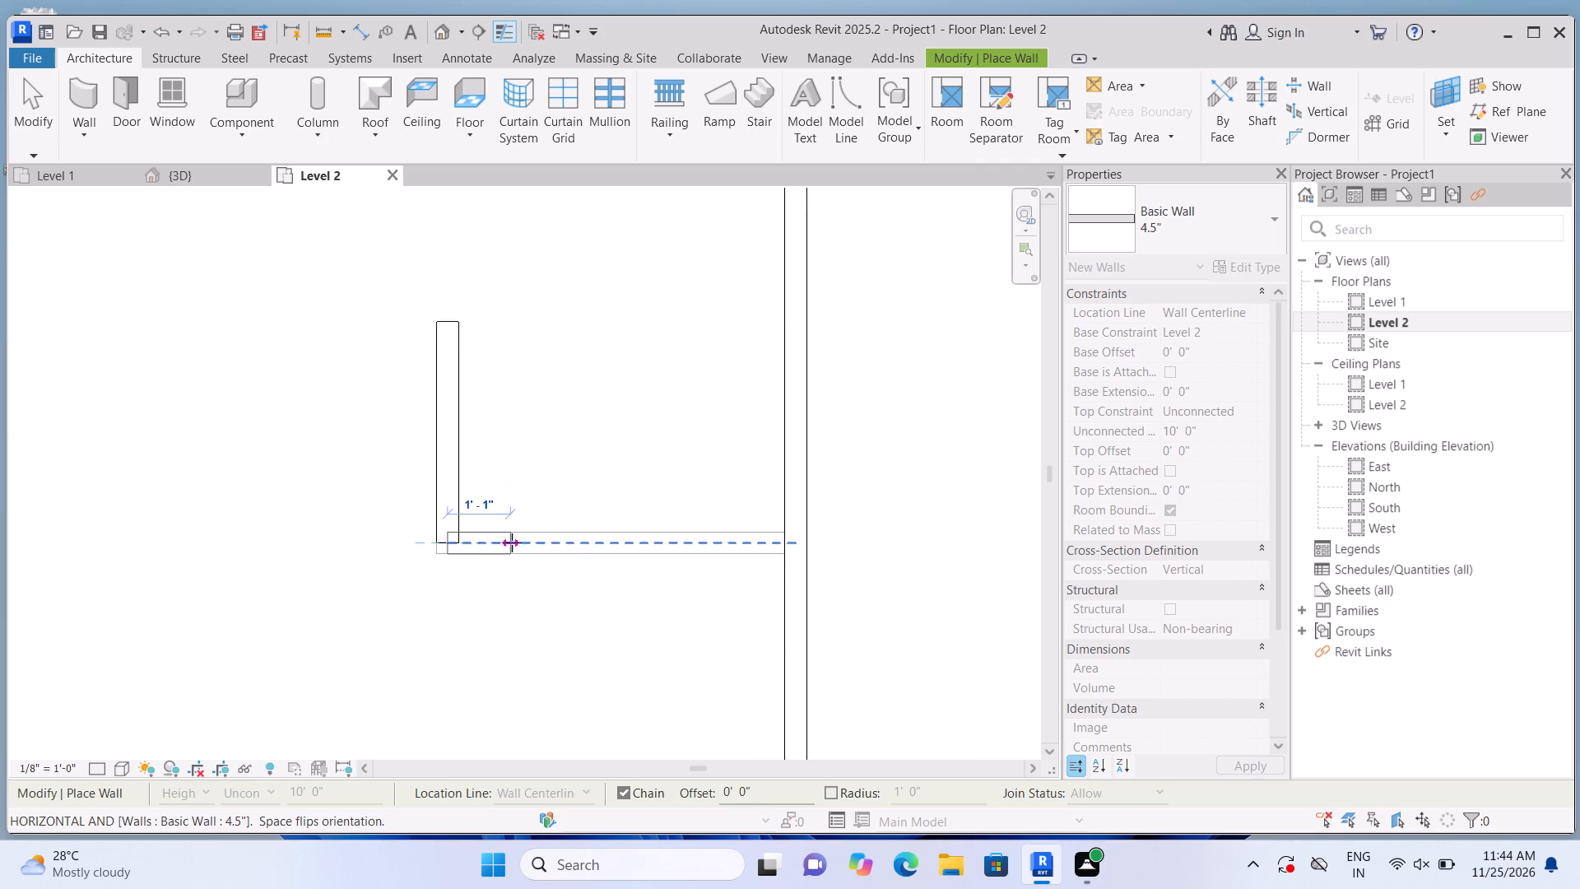
scroll(750, 571, up, 3)
click(755, 525)
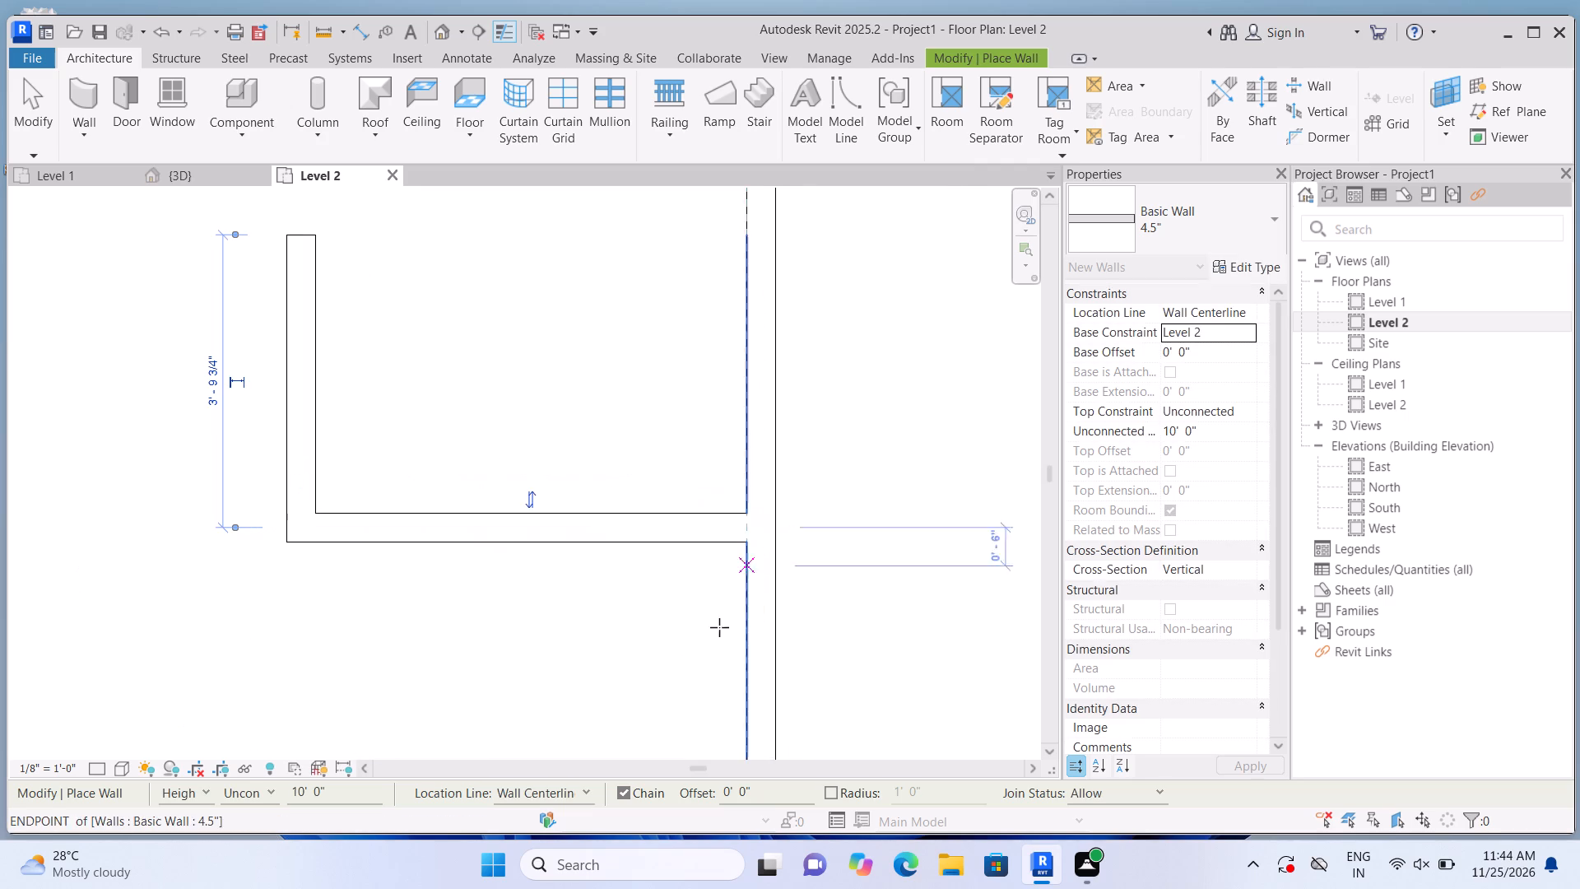
key(Escape)
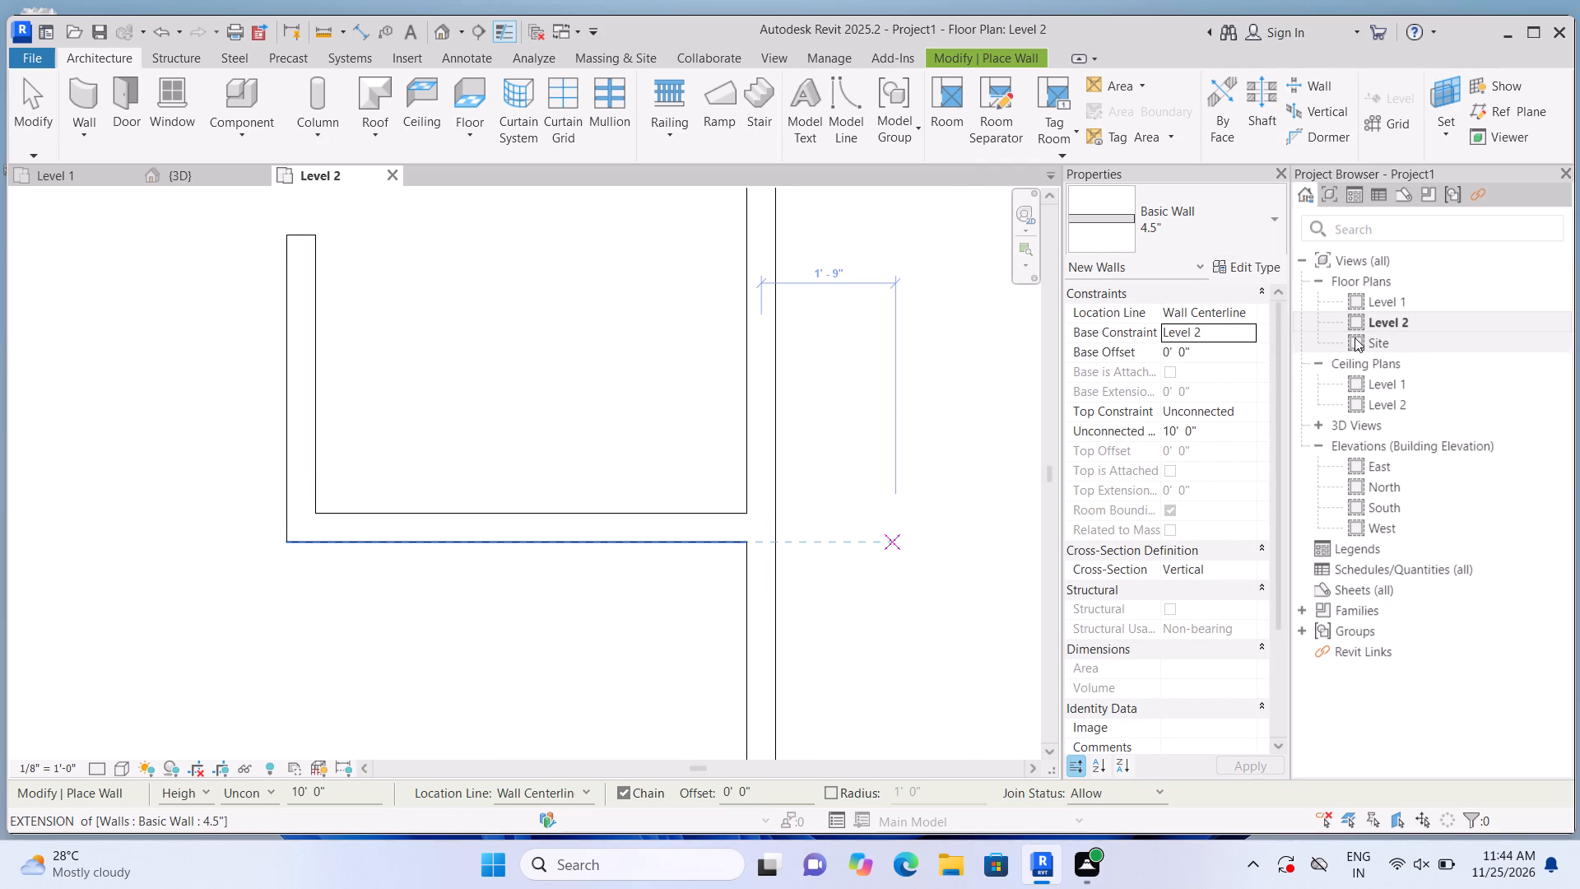
On the Level 1 floor plan, draw a 6'-0" long 4.5" wall across the small recess's open back side, ending at the long interior wall.
double_click(1357, 294)
scroll(508, 582, up, 3)
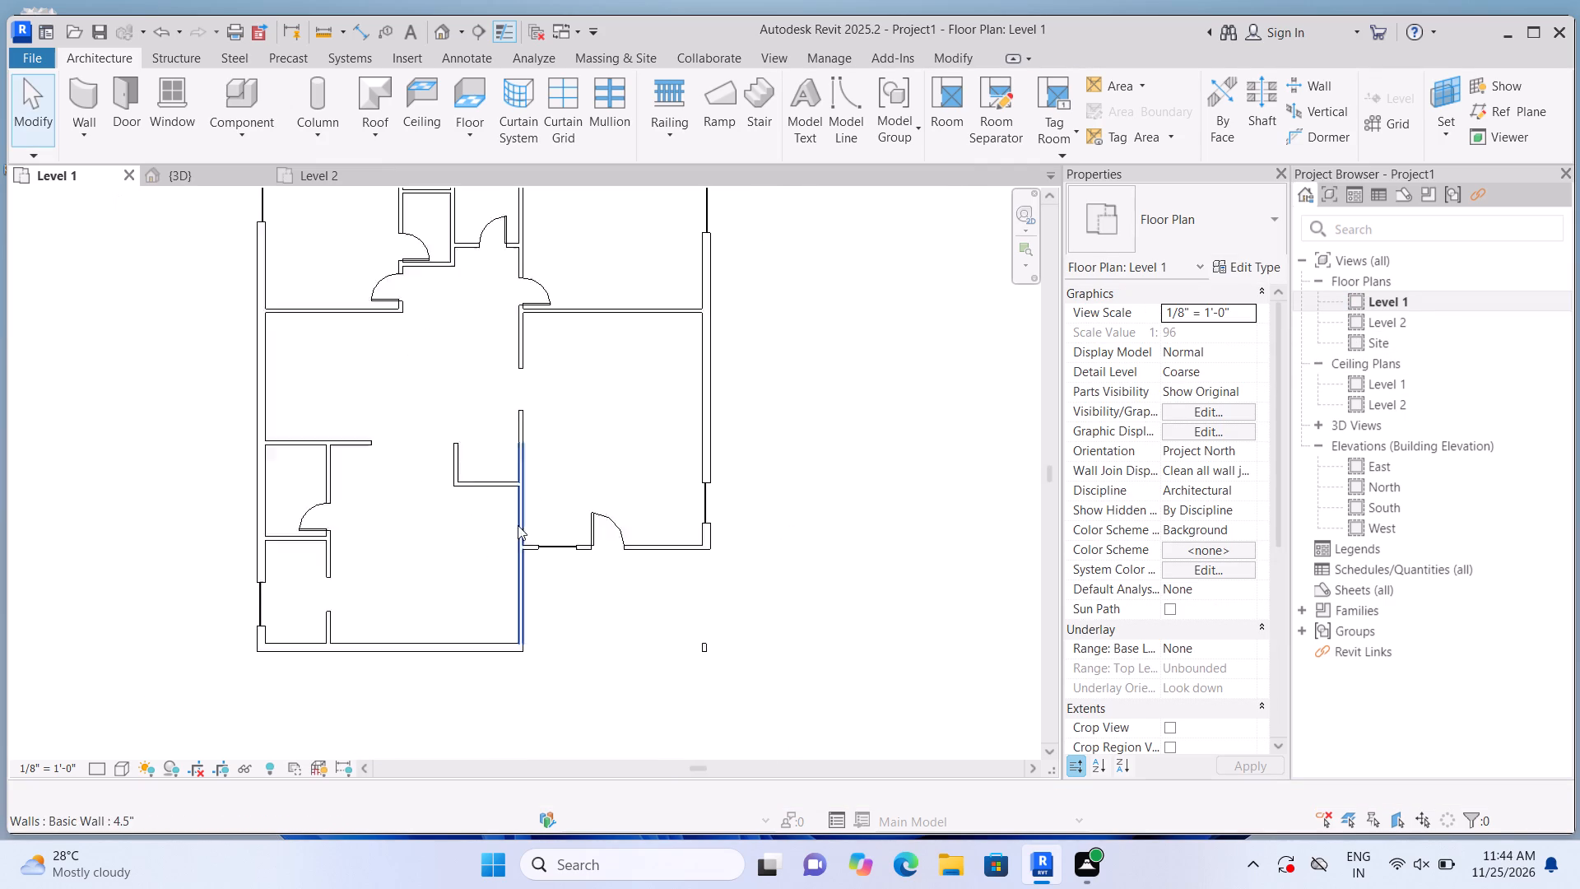
scroll(518, 525, up, 4)
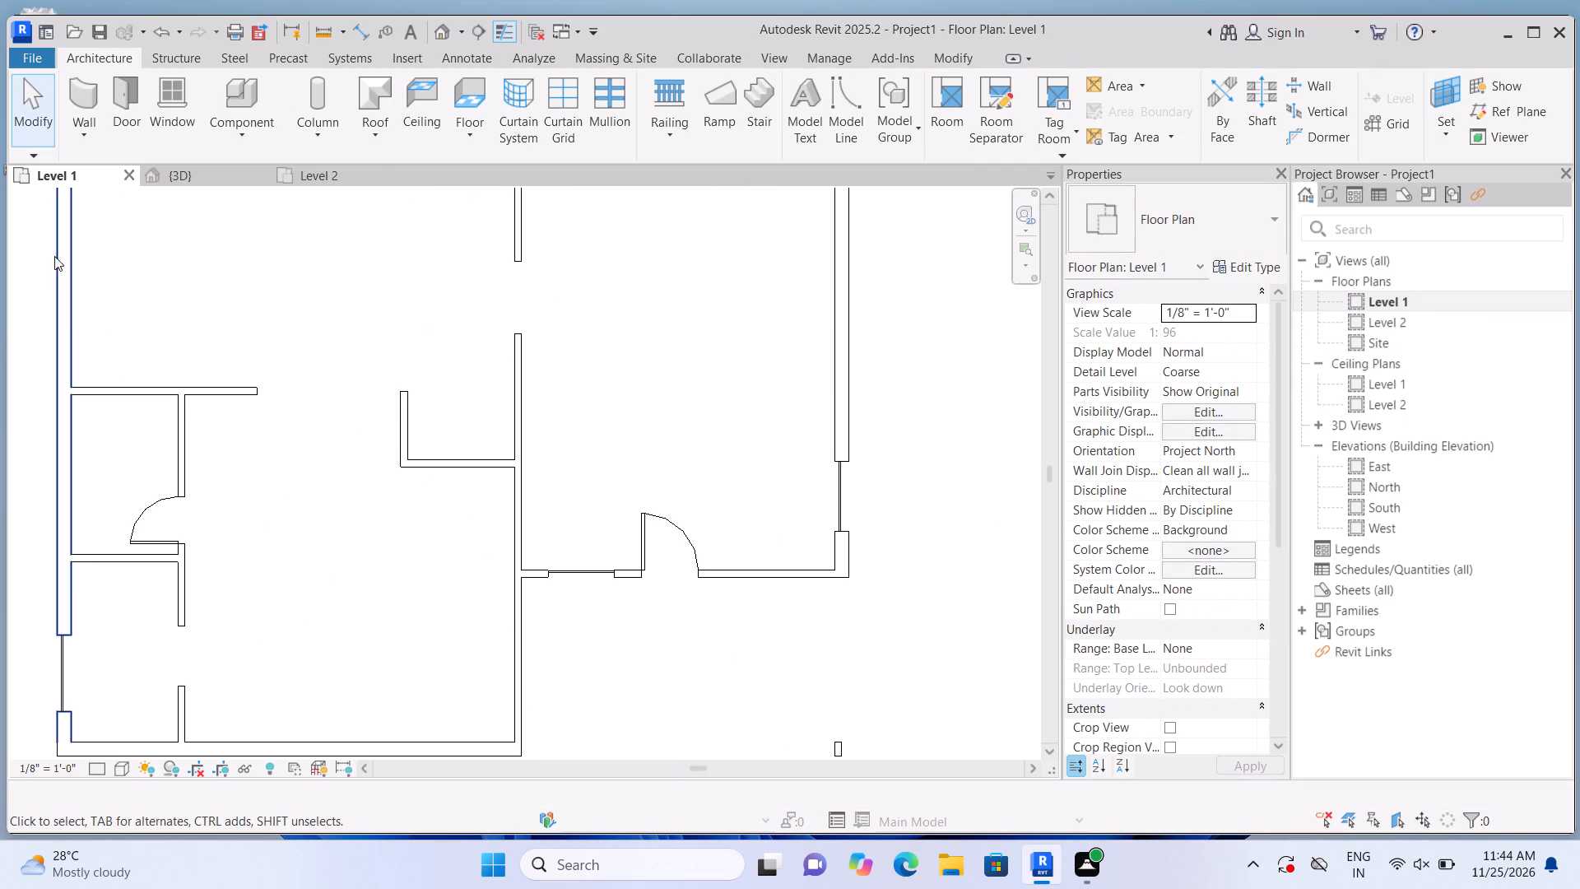
click(87, 92)
click(1262, 208)
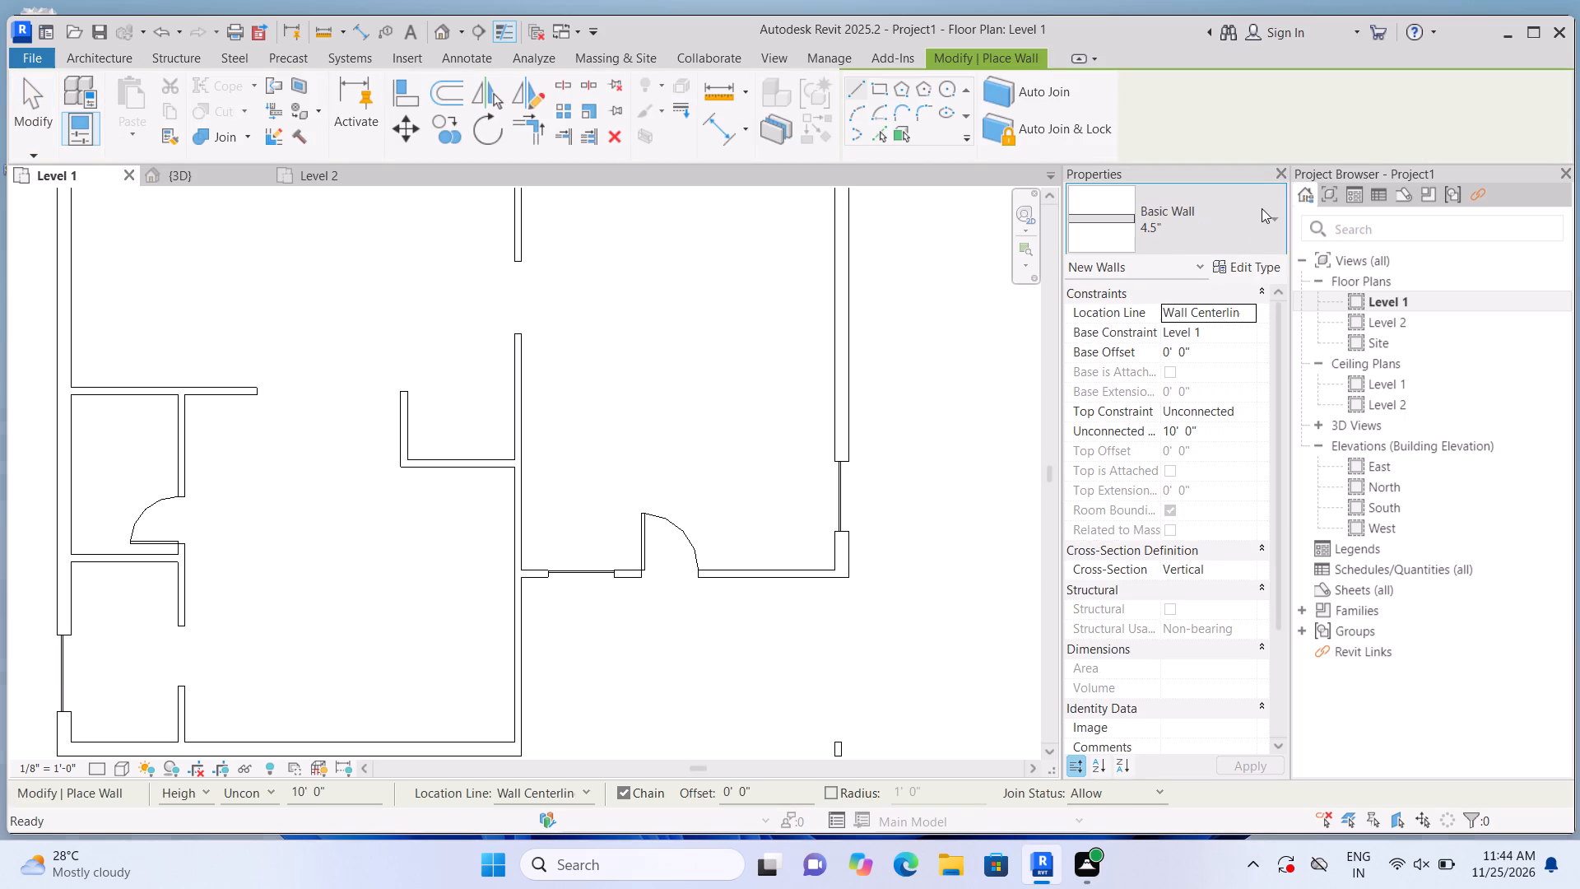
scroll(1234, 369, up, 1)
click(1211, 332)
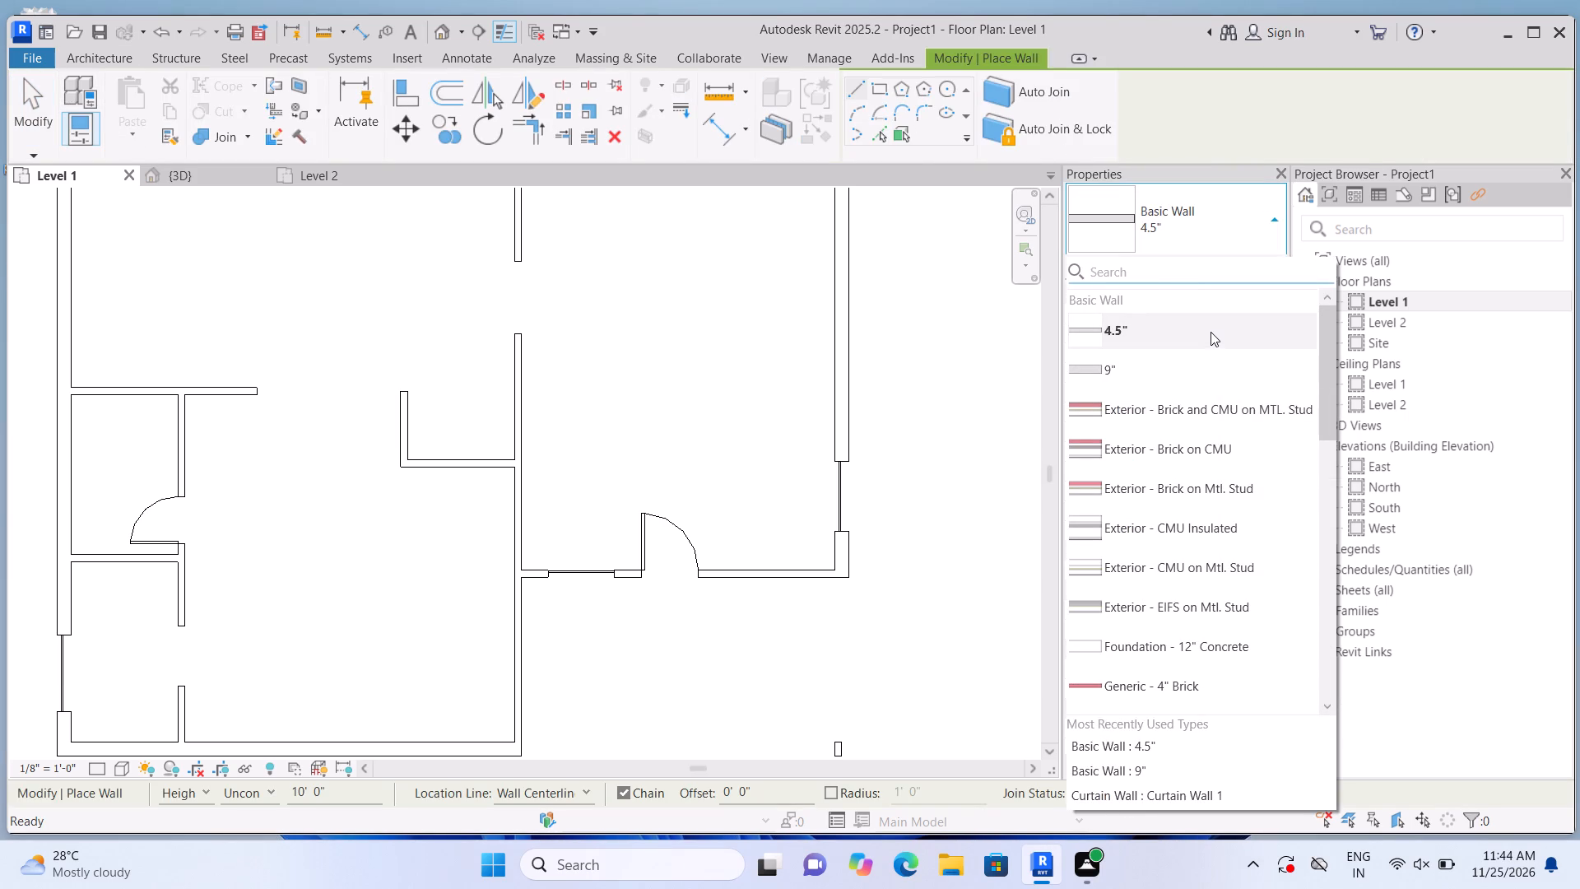
scroll(336, 380, up, 6)
click(422, 386)
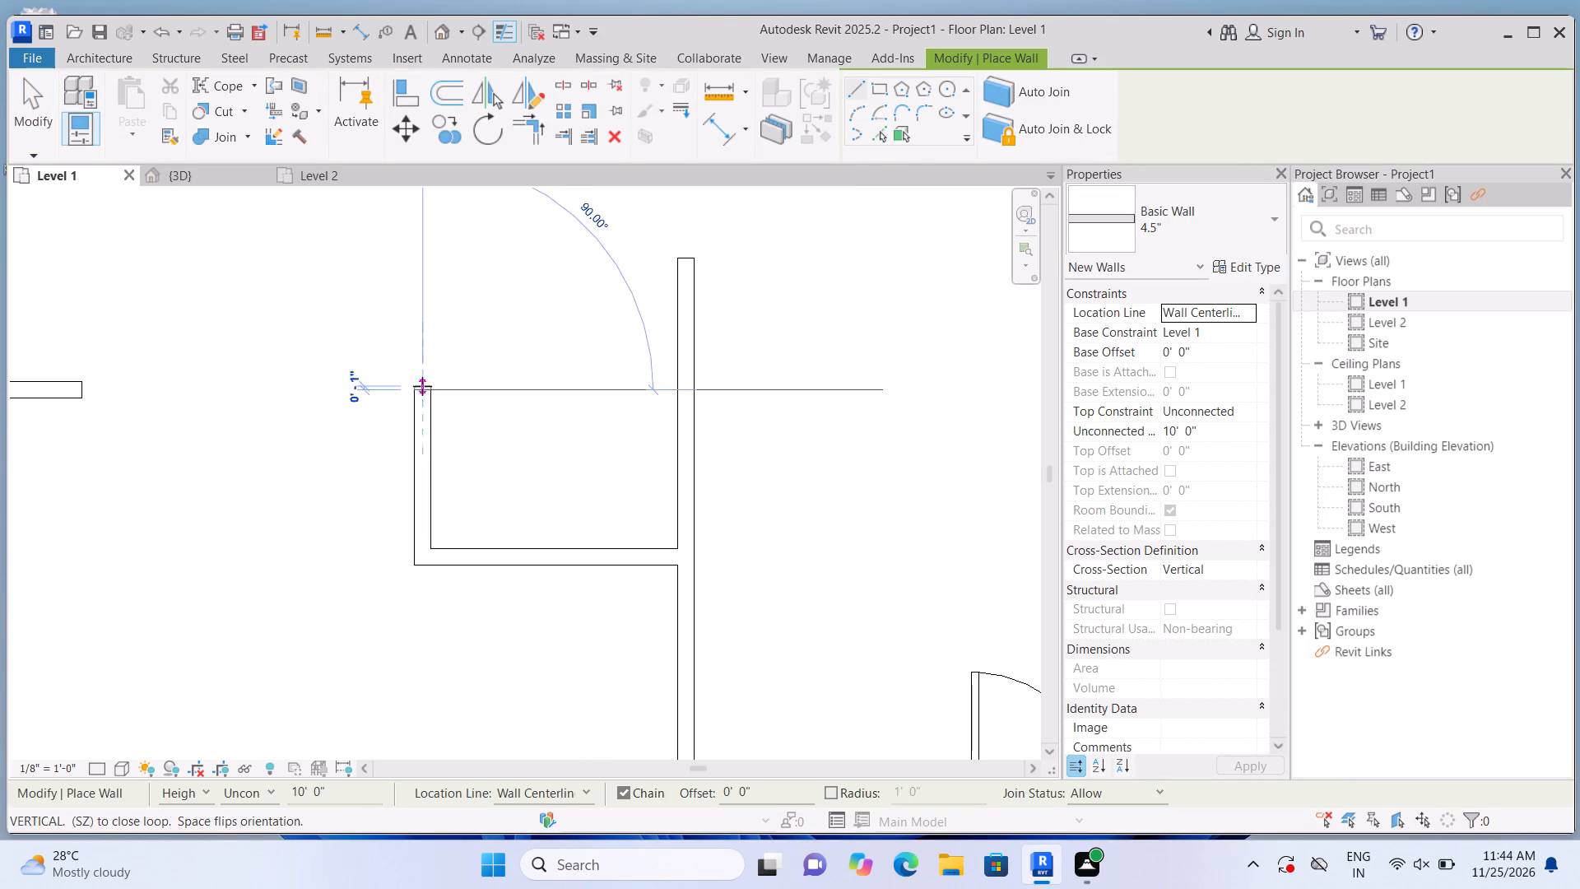
click(688, 398)
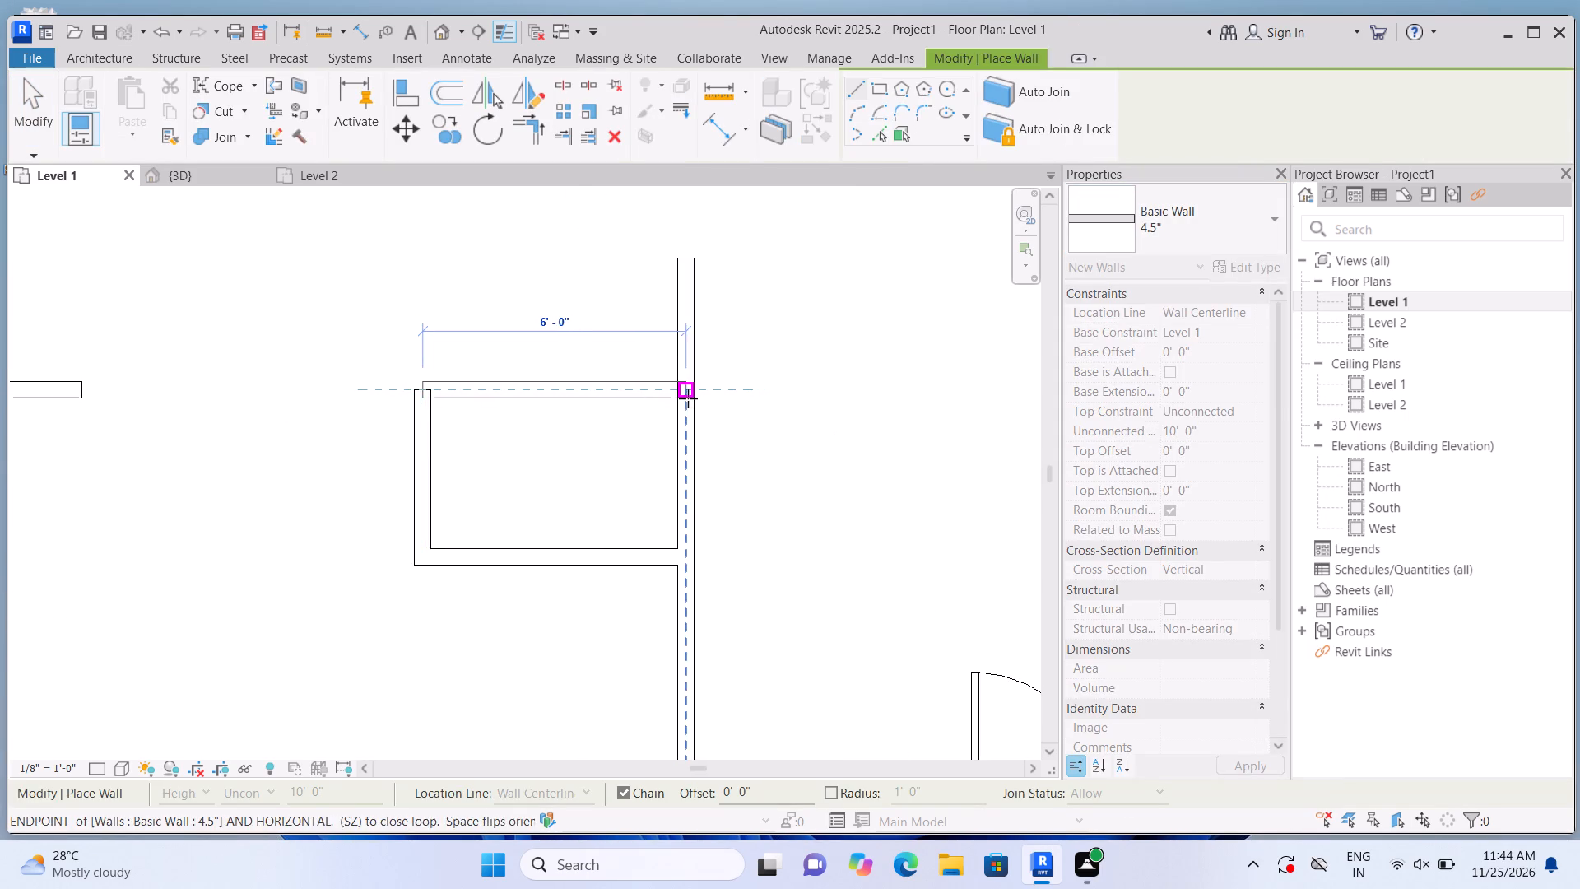
key(Escape)
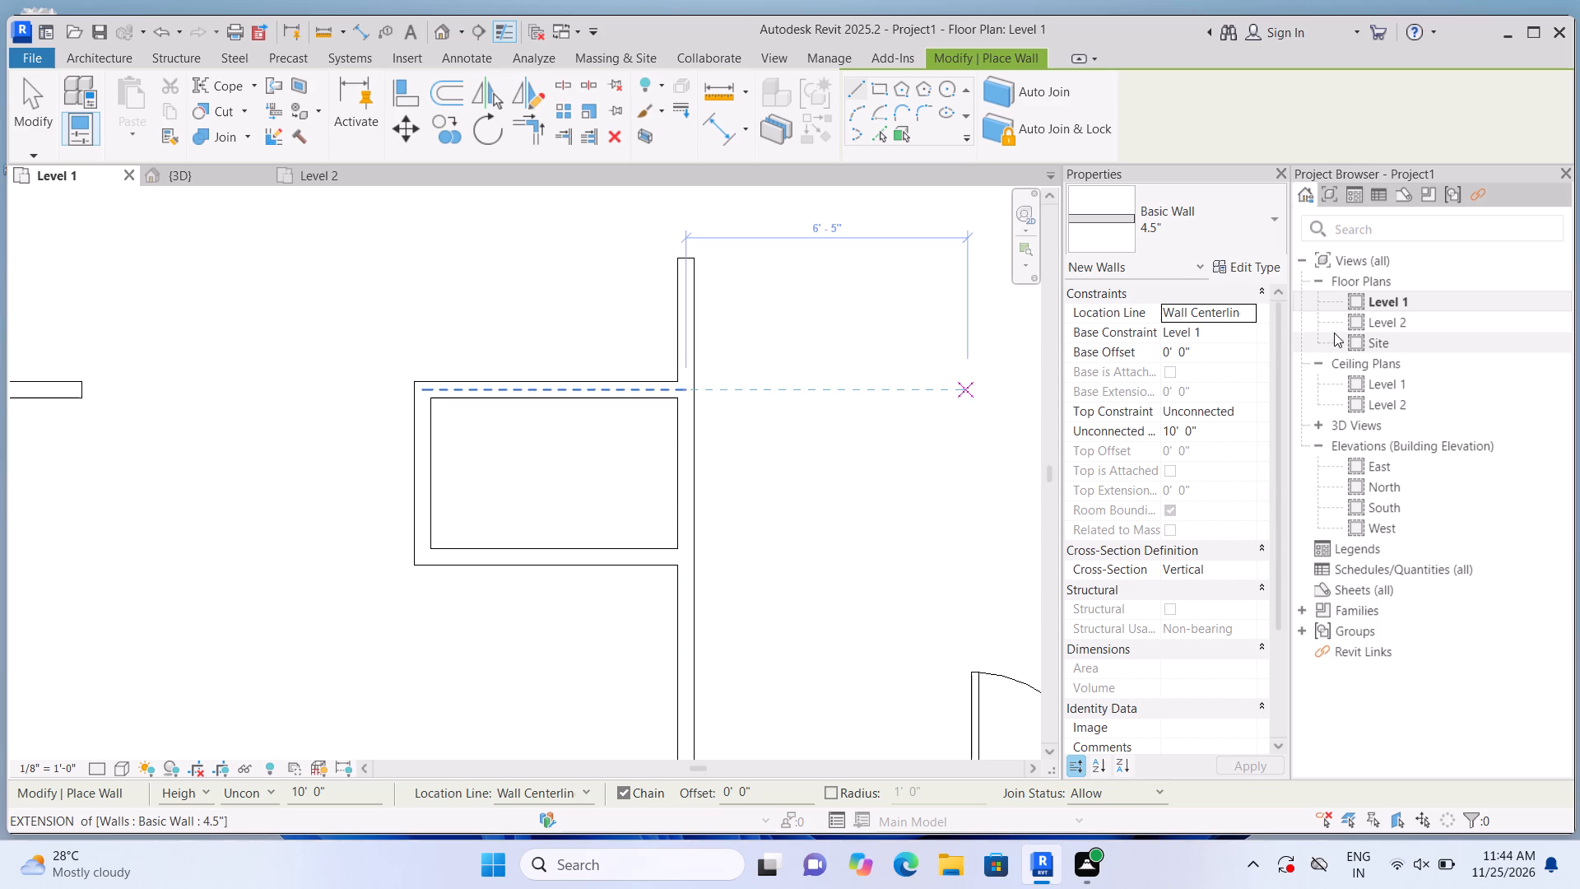
On the Level 2 floor plan, draw a 4.5" wall across the small recess's open back side, ending at the long interior wall.
double_click(1355, 322)
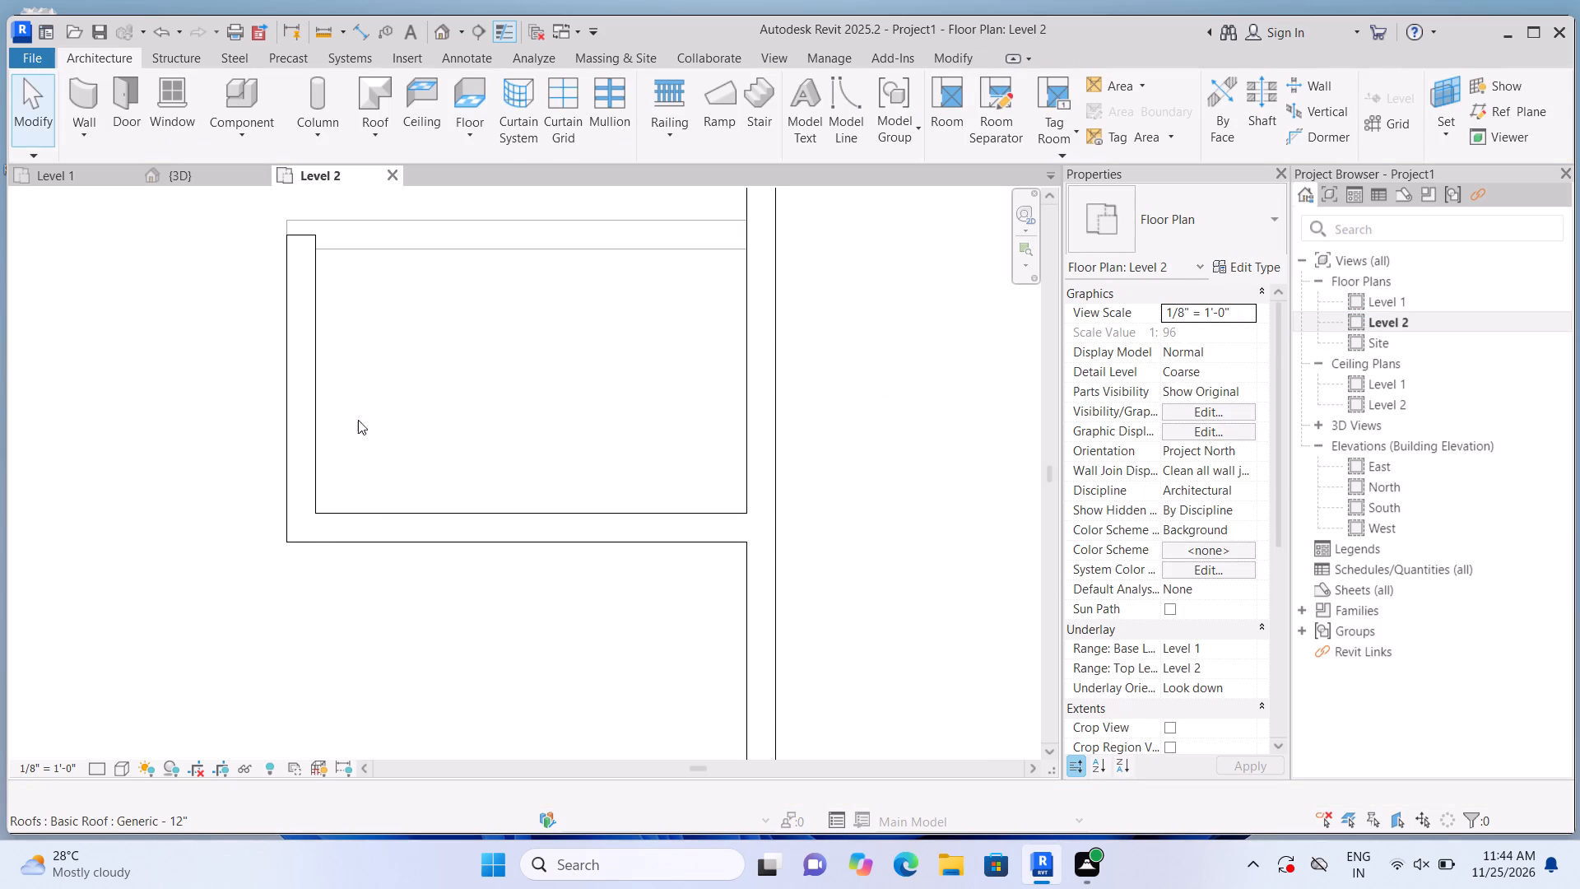
drag(81, 102, 89, 98)
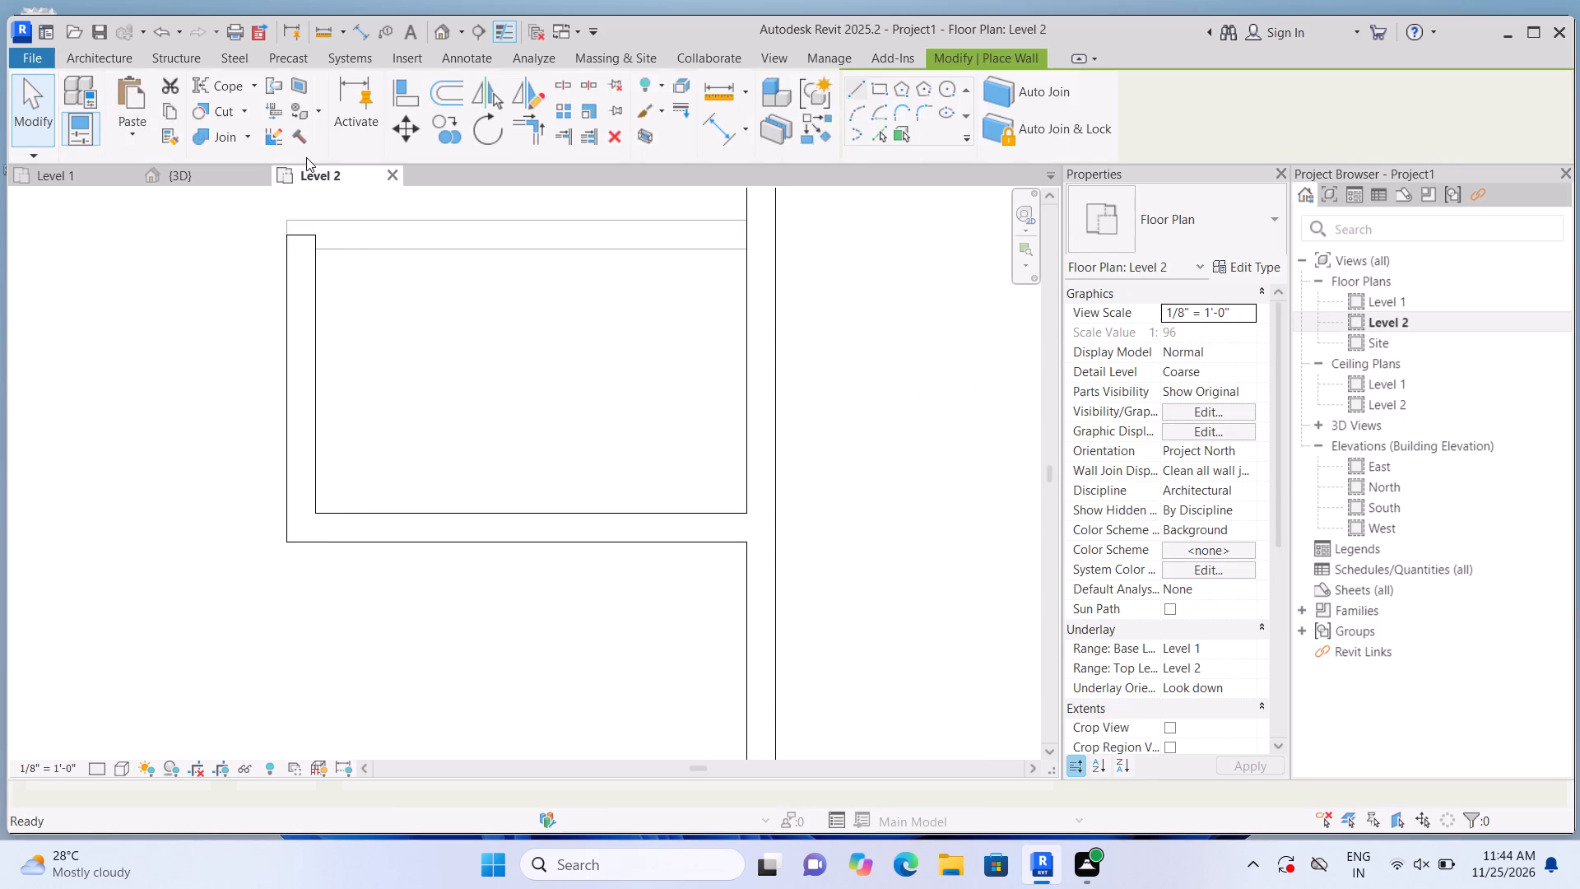
click(304, 231)
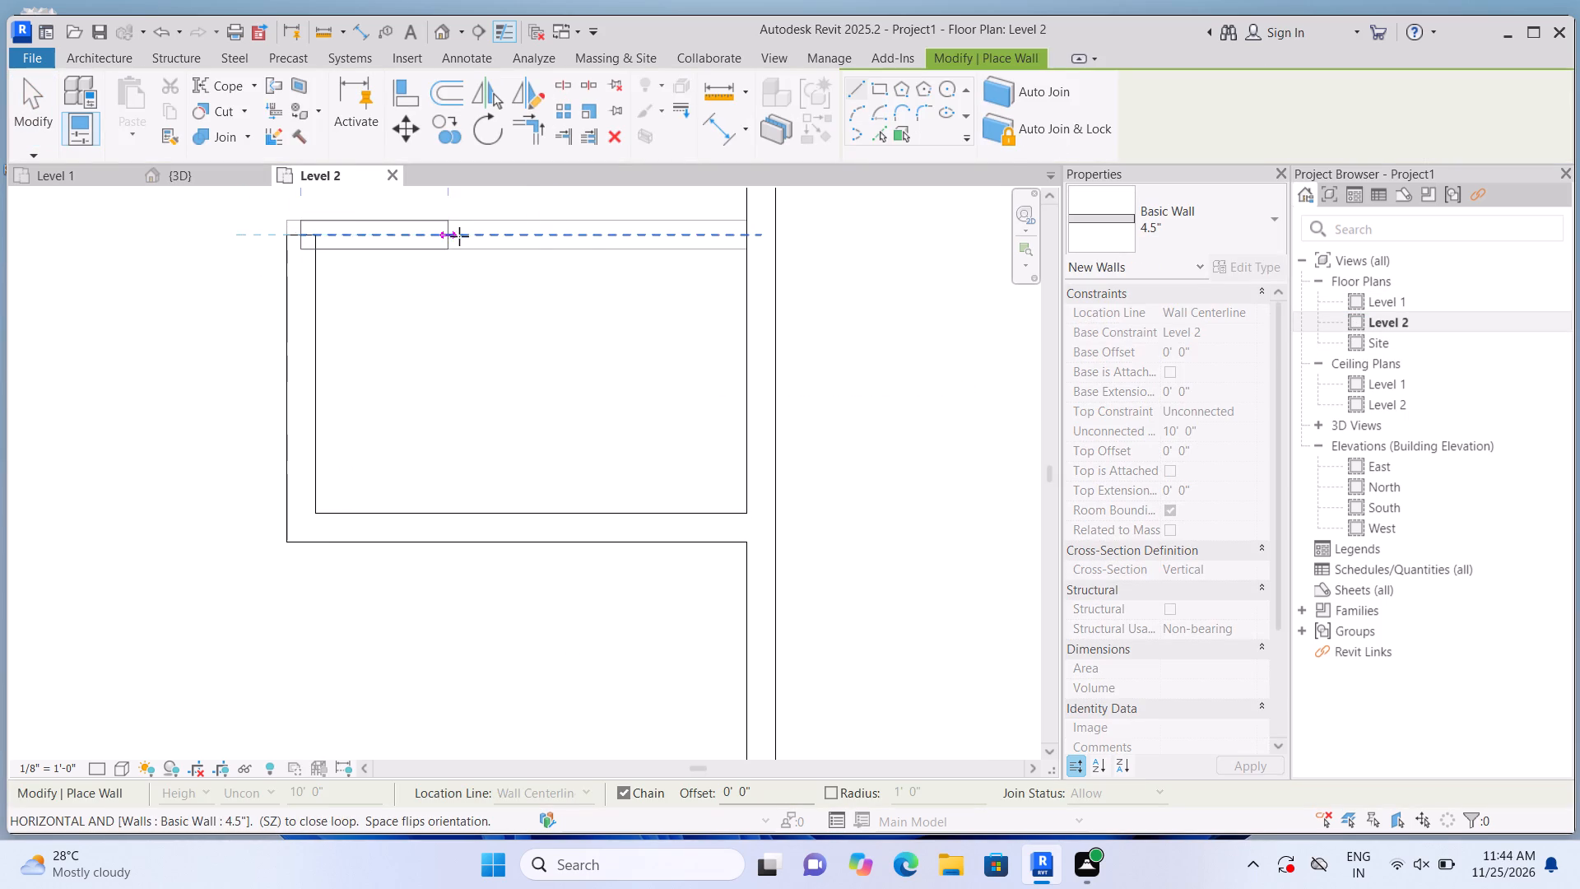
click(751, 244)
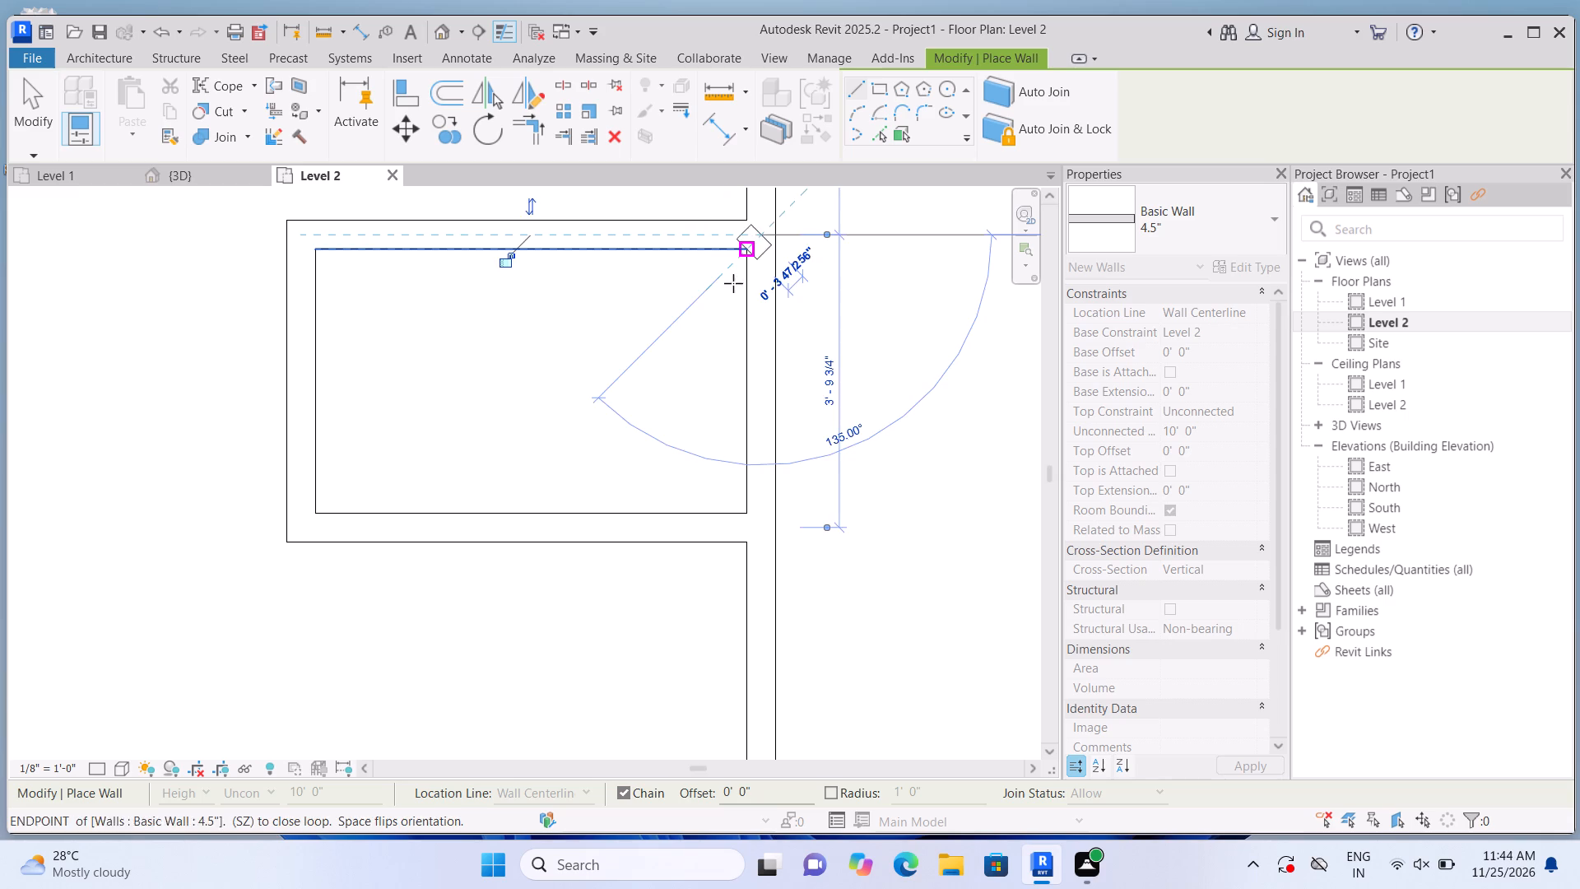
key(Escape)
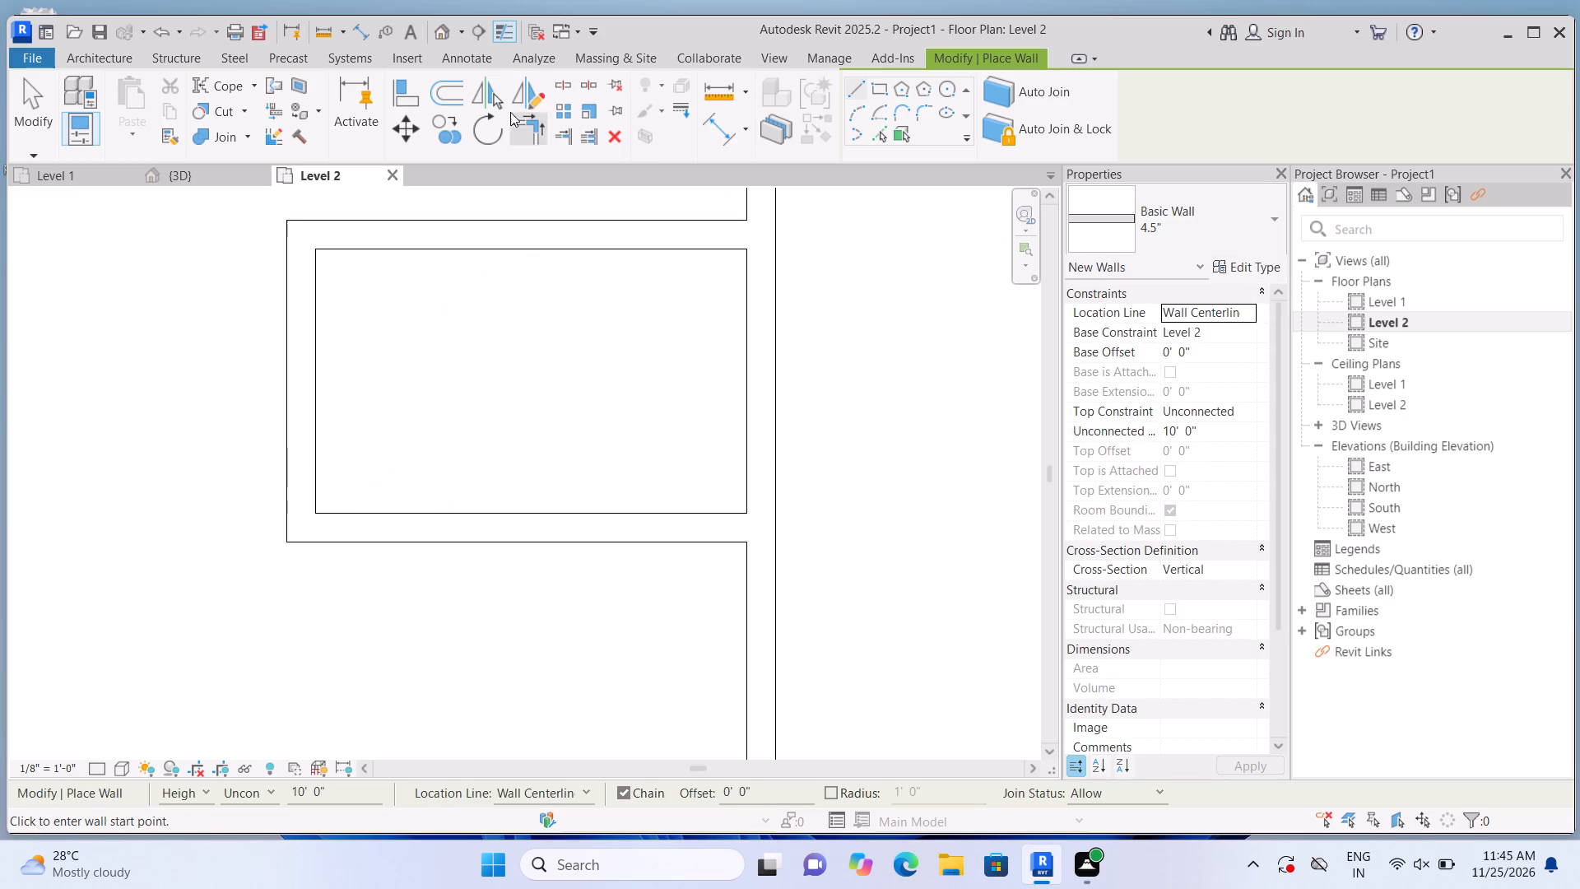
Examine the two-storey model in 3D from the front-right corner, including the slab underside and the Level 1 glazing.
click(444, 31)
scroll(506, 430, down, 2)
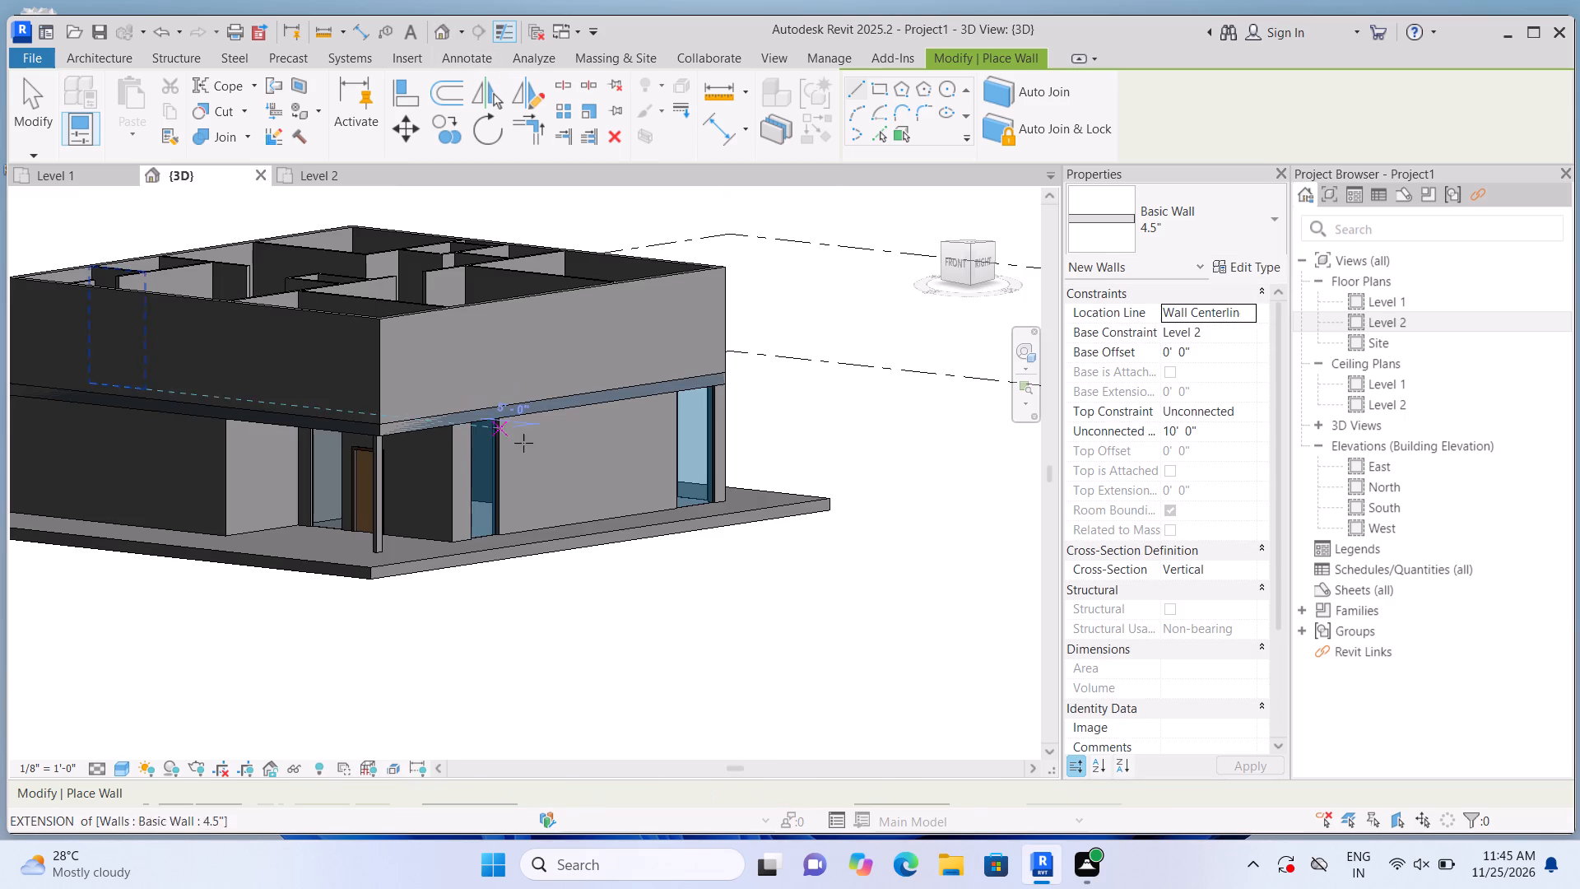
scroll(523, 443, down, 1)
scroll(444, 555, up, 2)
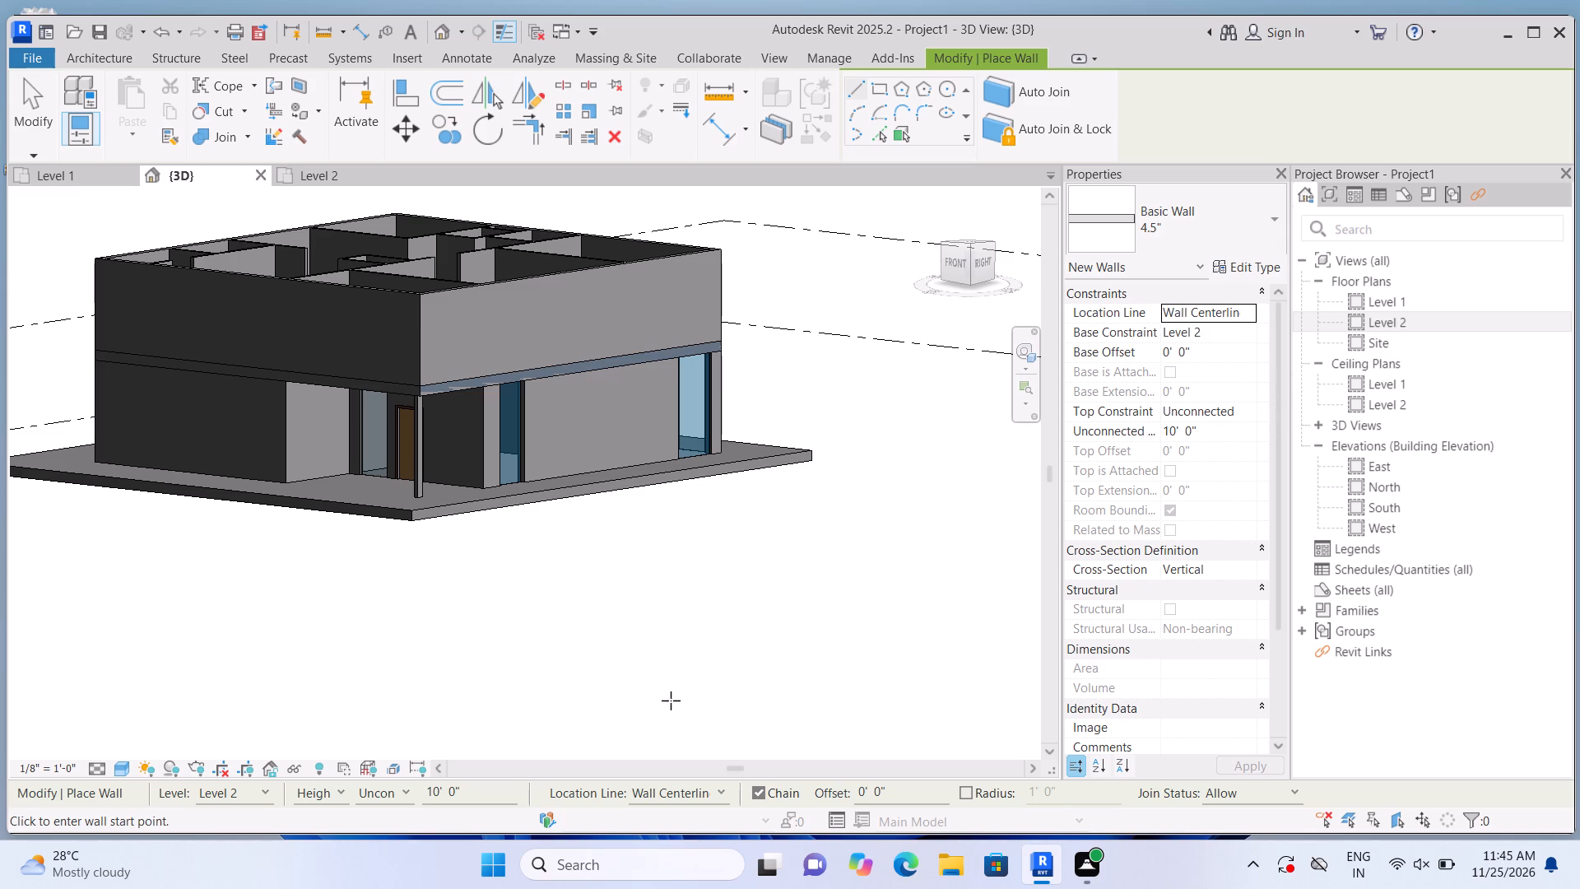
shift+middle_drag(651, 682, 665, 675)
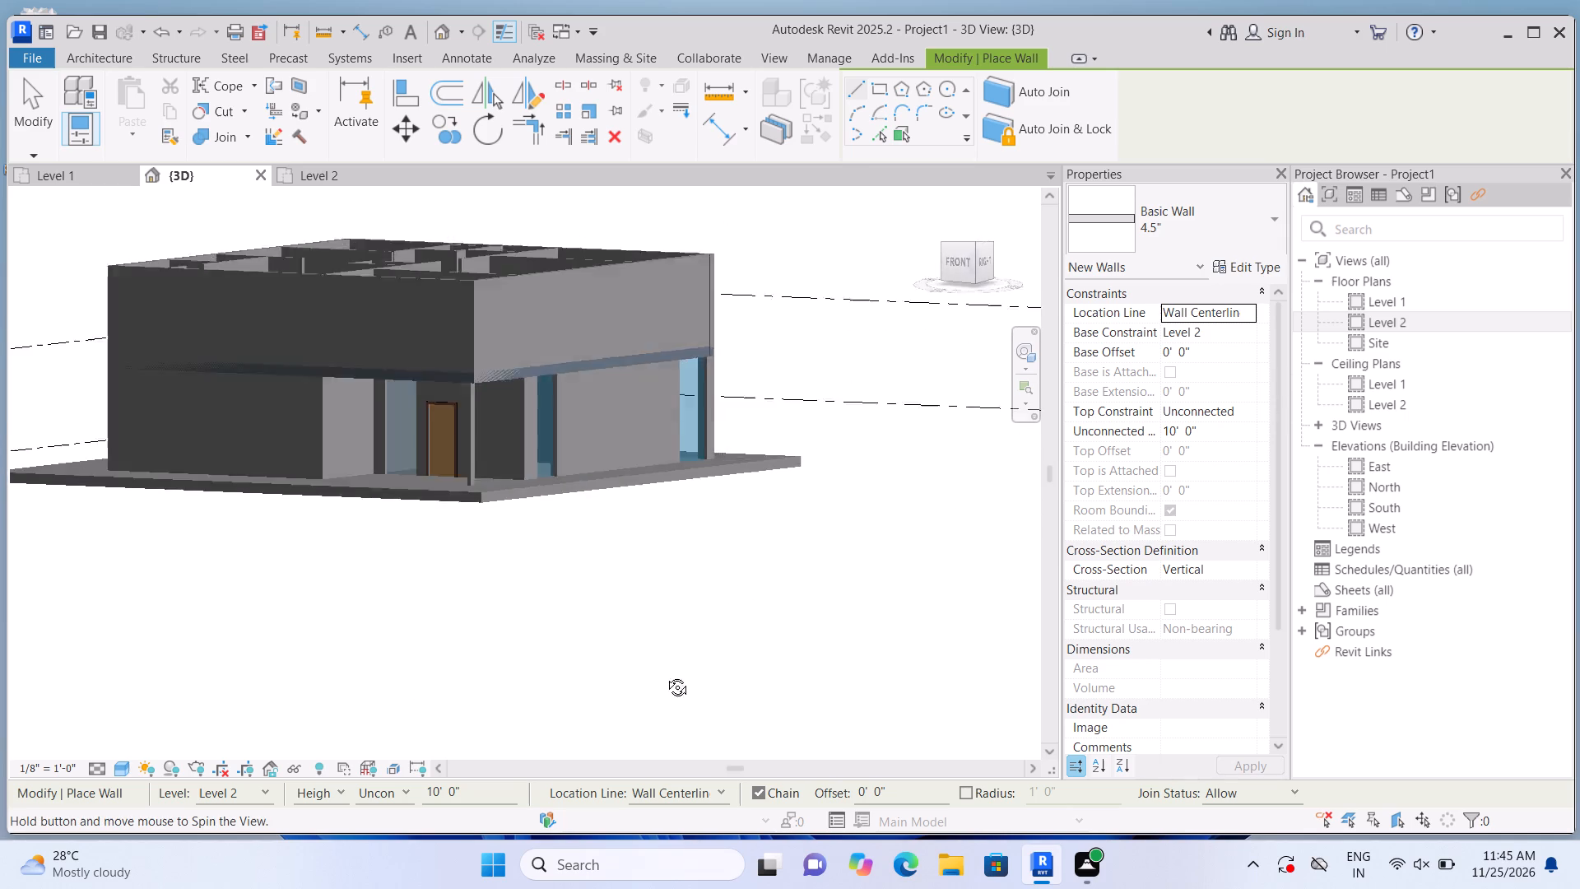
shift+middle_drag(665, 675, 613, 685)
middle_drag(567, 628, 672, 705)
scroll(681, 726, up, 1)
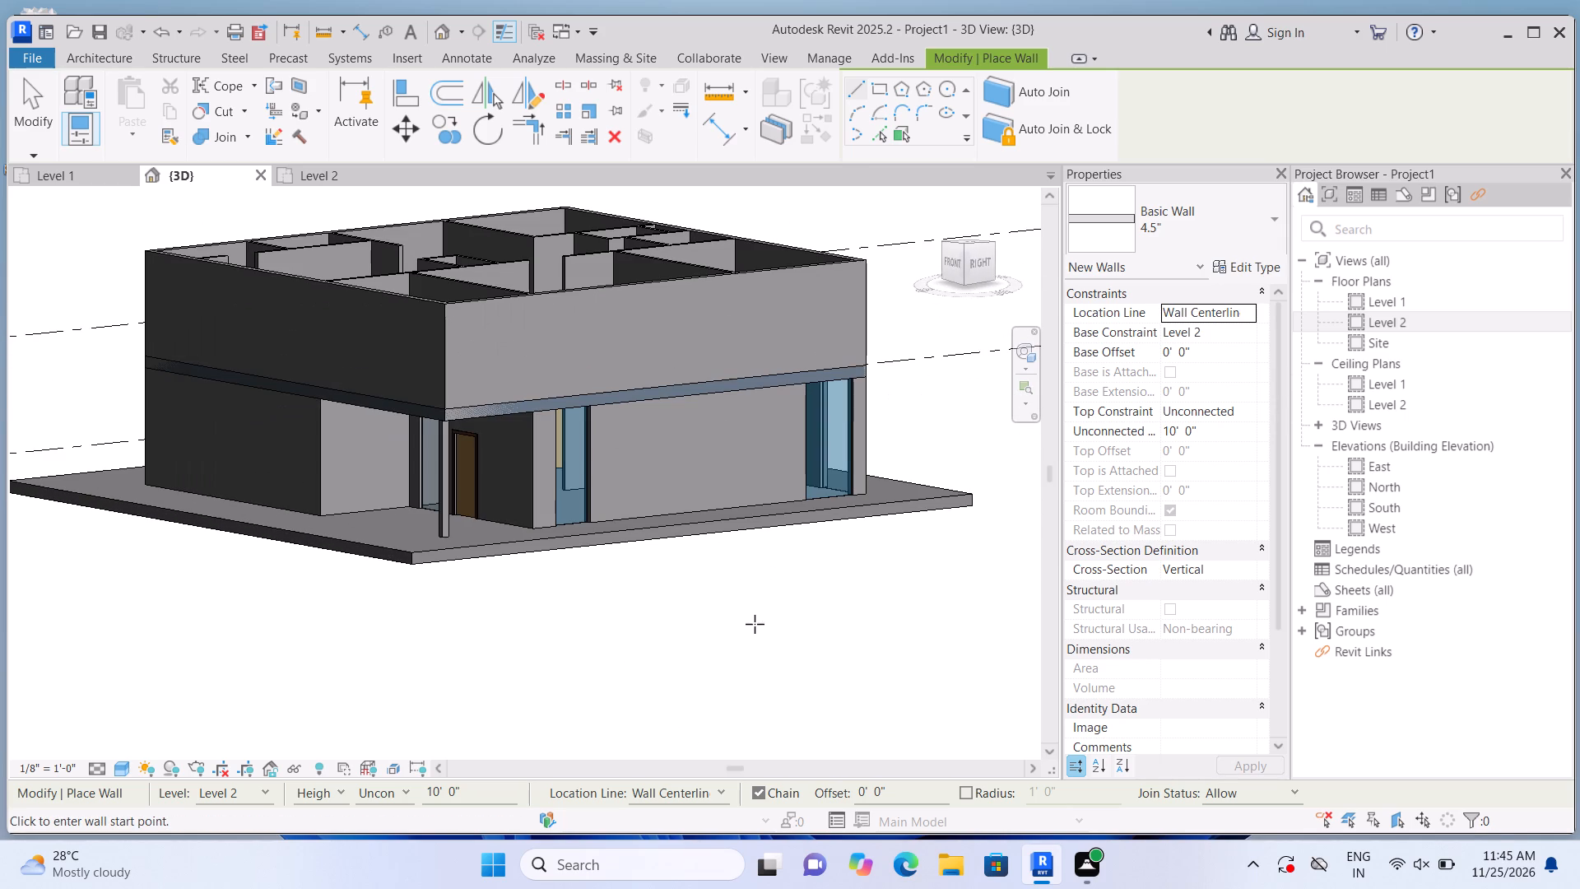
scroll(755, 624, up, 1)
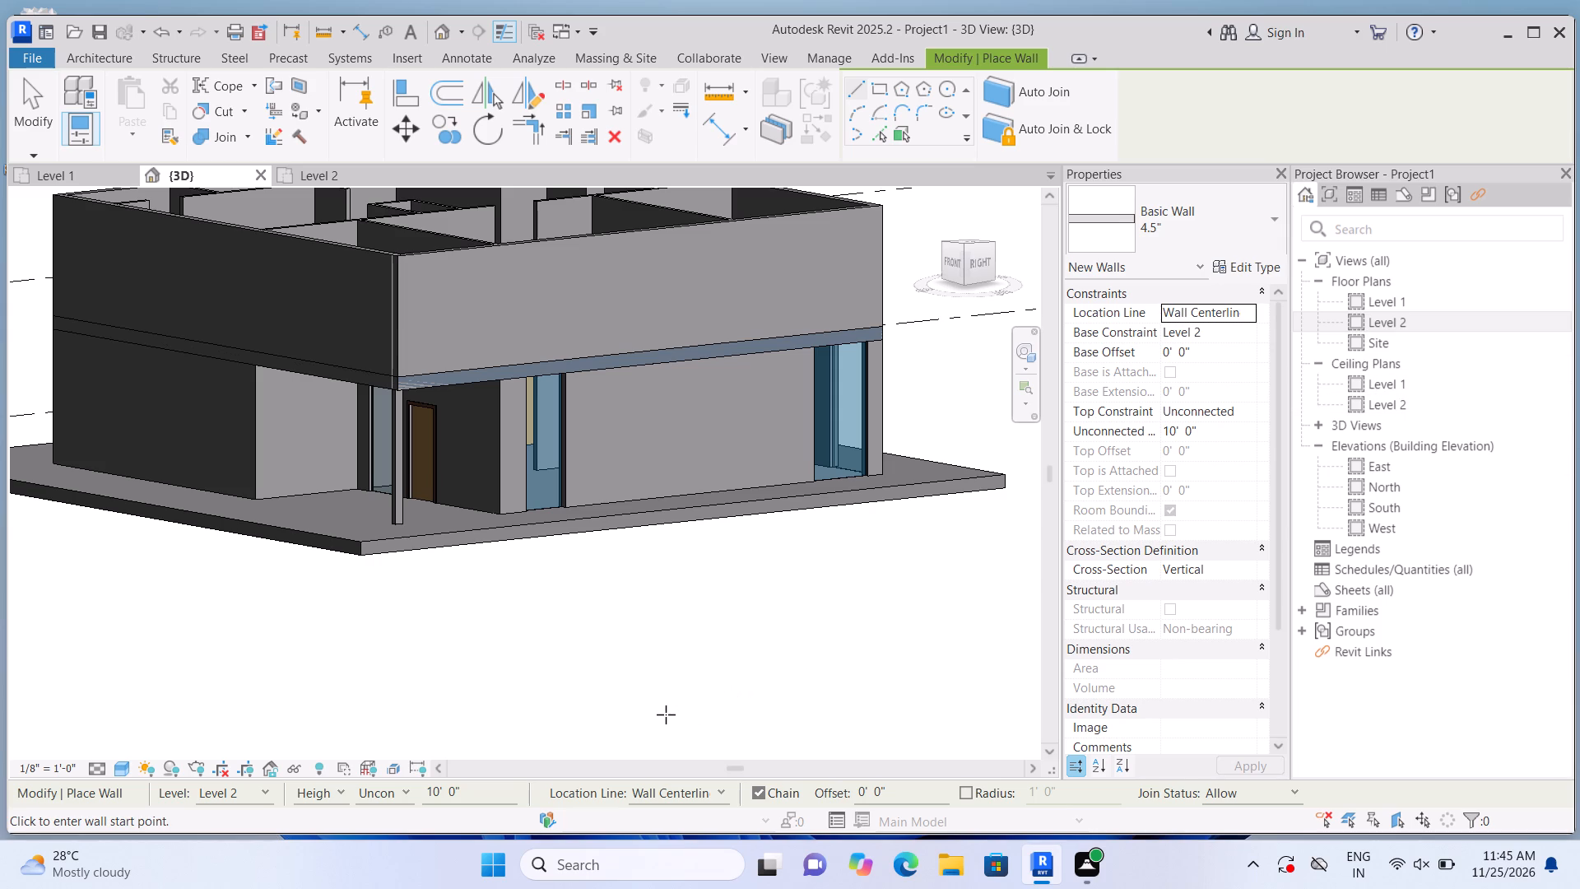
middle_drag(651, 706, 670, 562)
shift+middle_drag(633, 596, 648, 532)
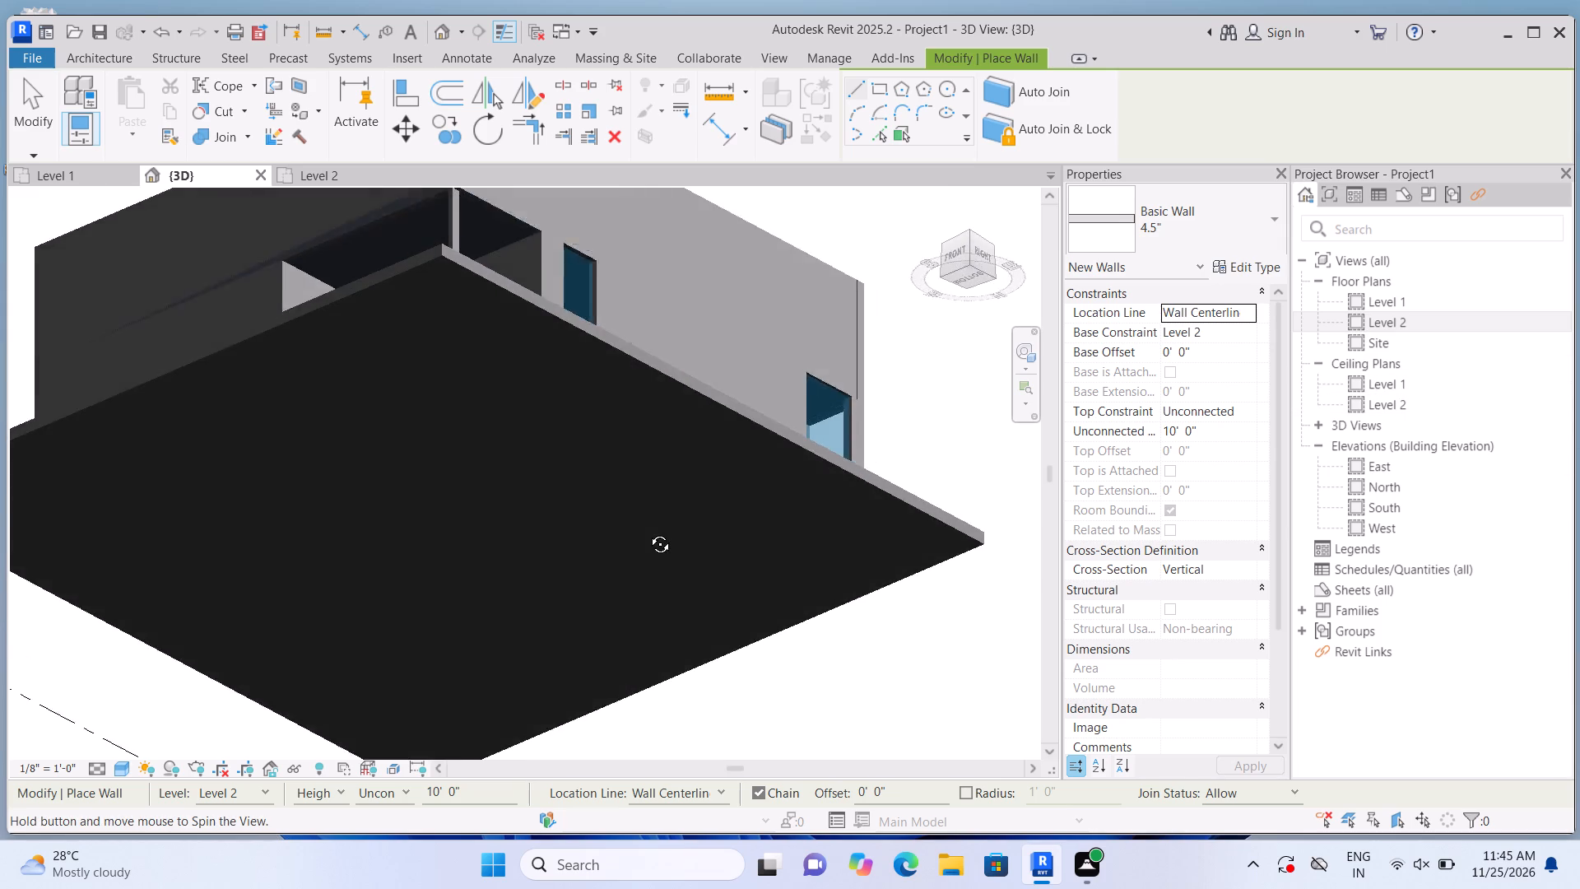
shift+middle_drag(648, 532, 648, 531)
shift+middle_drag(648, 531, 634, 623)
shift+middle_click(641, 704)
shift+middle_drag(626, 673, 620, 663)
shift+middle_drag(465, 564, 486, 609)
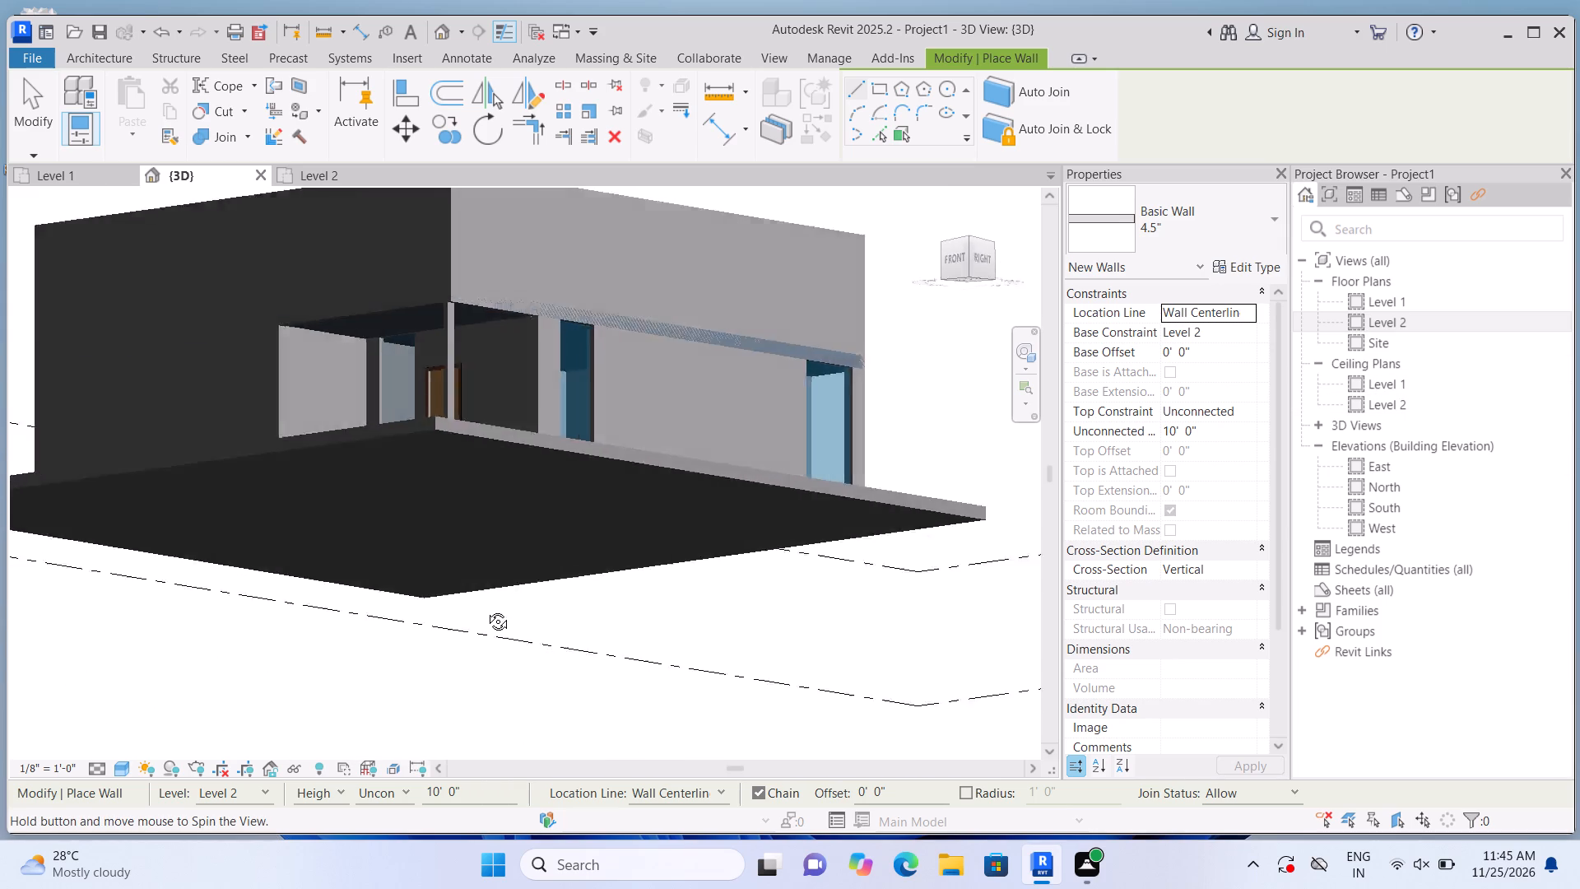
shift+middle_drag(486, 609, 507, 680)
shift+middle_drag(455, 662, 399, 659)
shift+middle_click(399, 659)
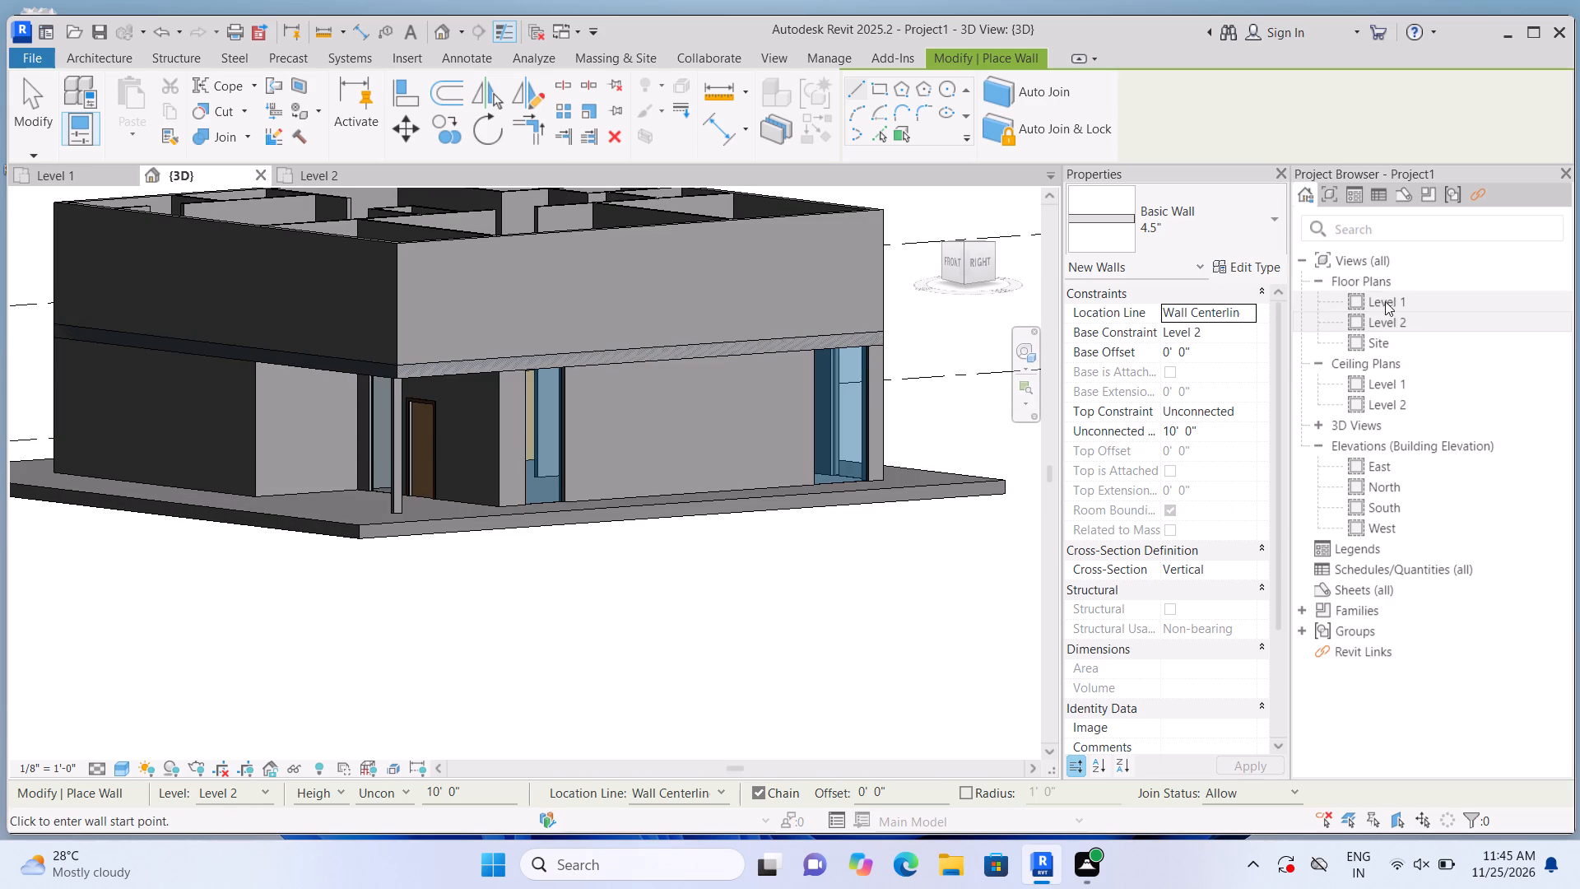
On the Level 1 floor plan, delete the curtain wall near the front corner of the right-side exterior wall.
double_click(1356, 297)
scroll(861, 468, down, 3)
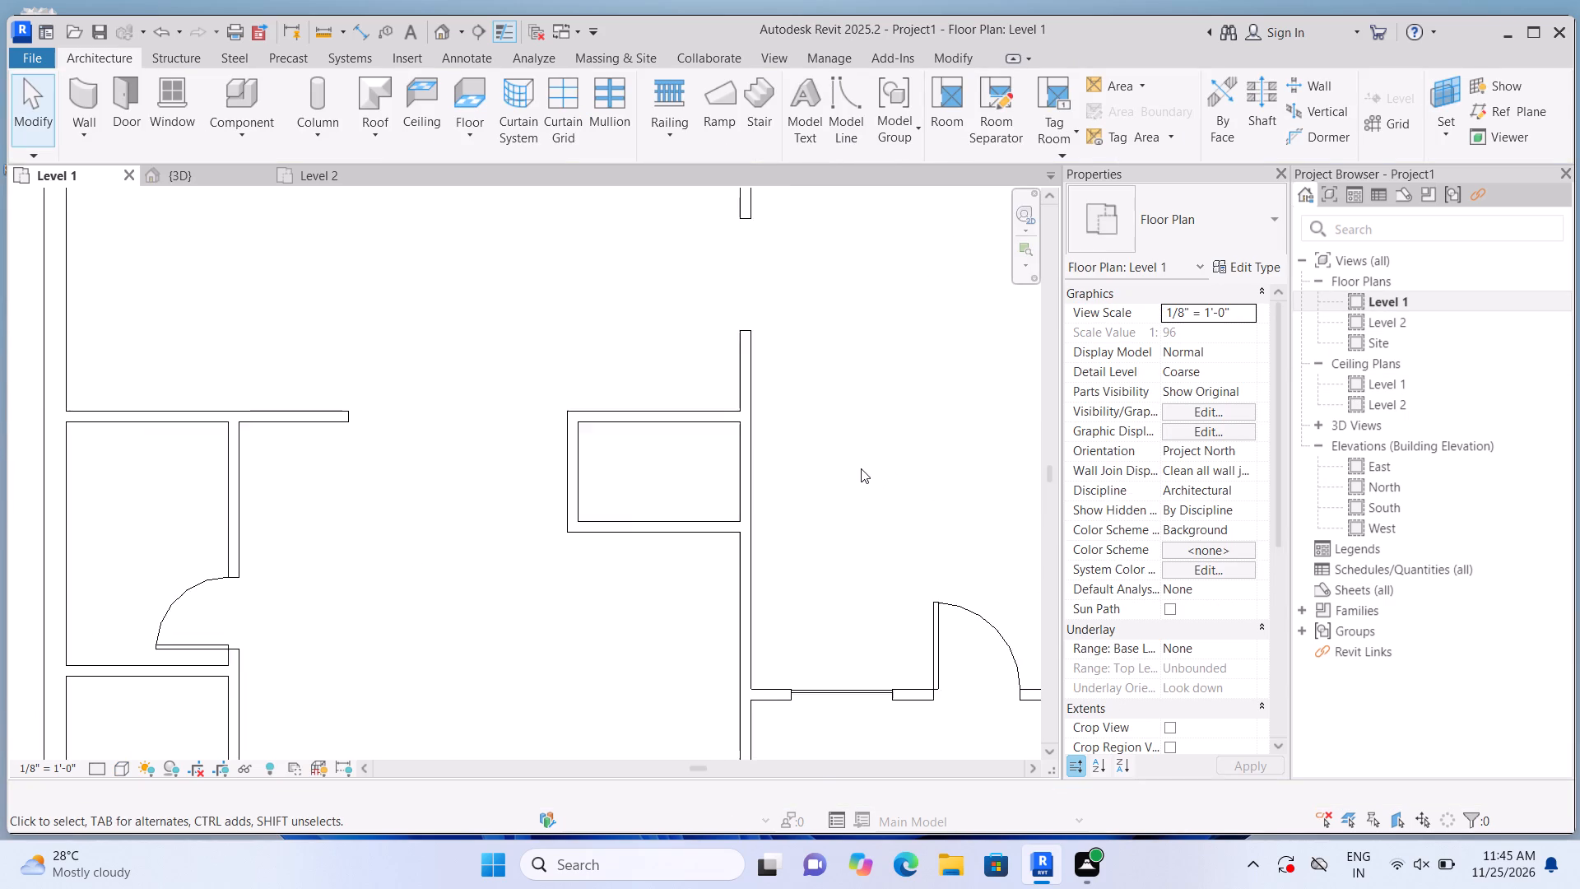
scroll(861, 468, down, 7)
middle_drag(945, 446, 665, 483)
scroll(800, 564, up, 2)
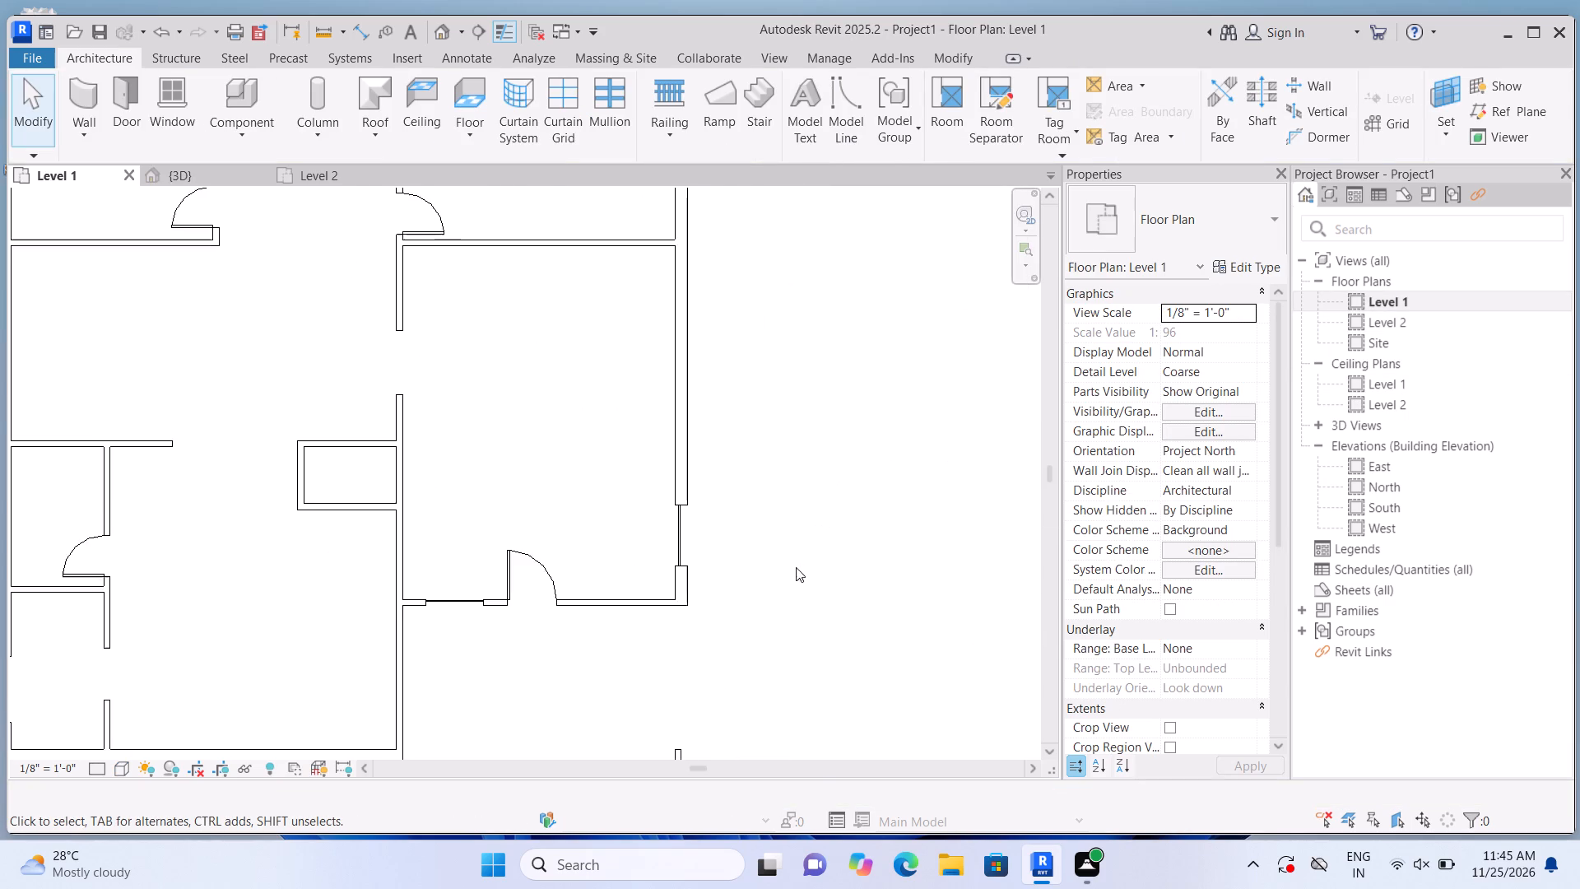
scroll(796, 567, up, 7)
click(665, 528)
key(Delete)
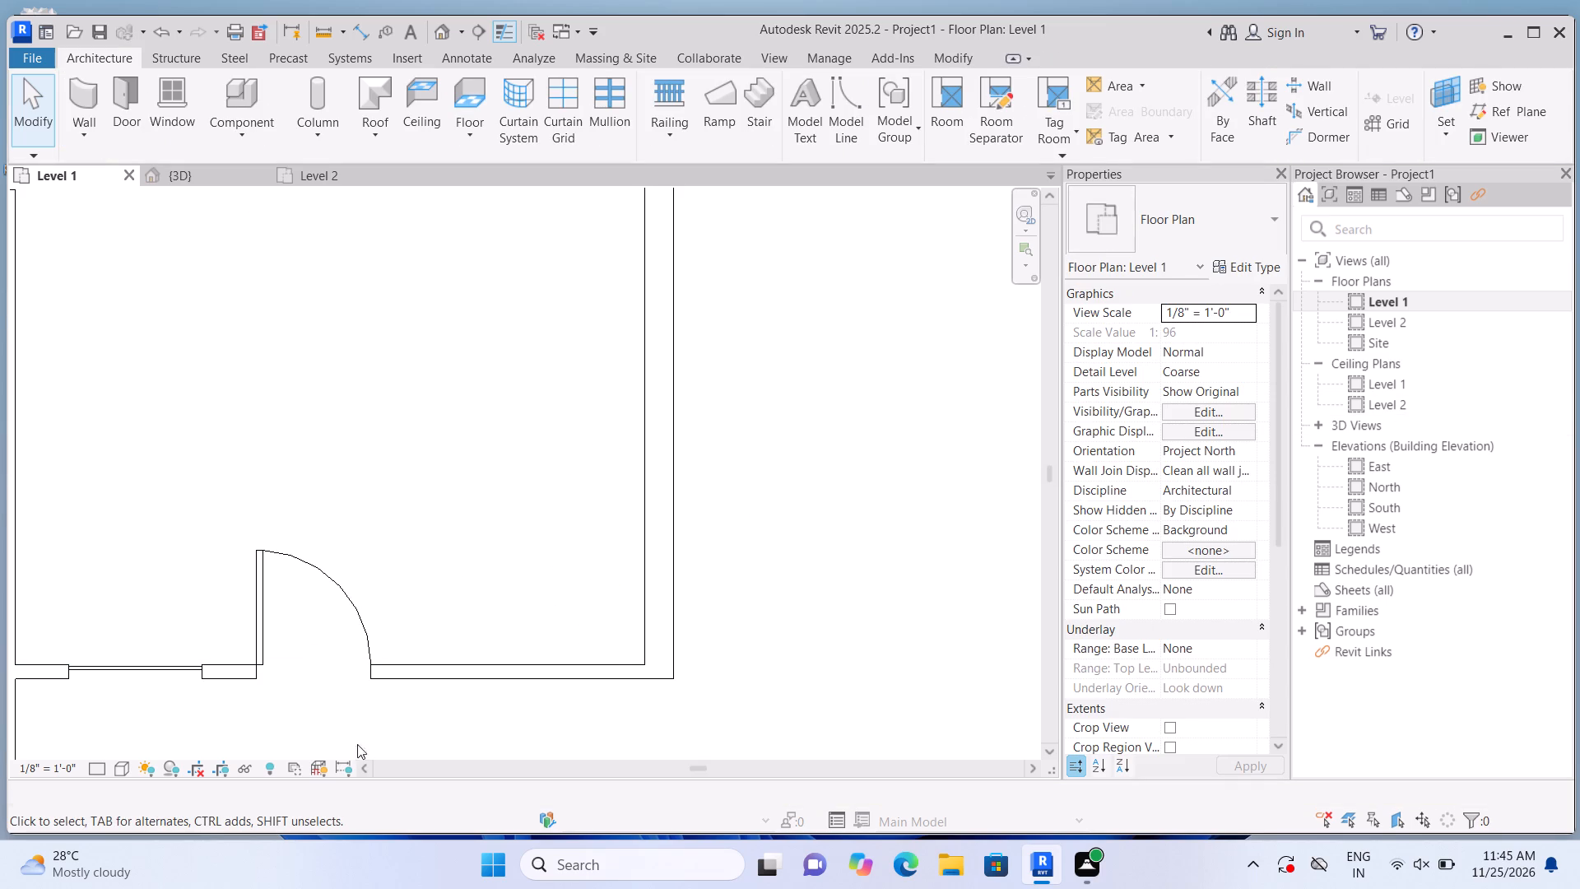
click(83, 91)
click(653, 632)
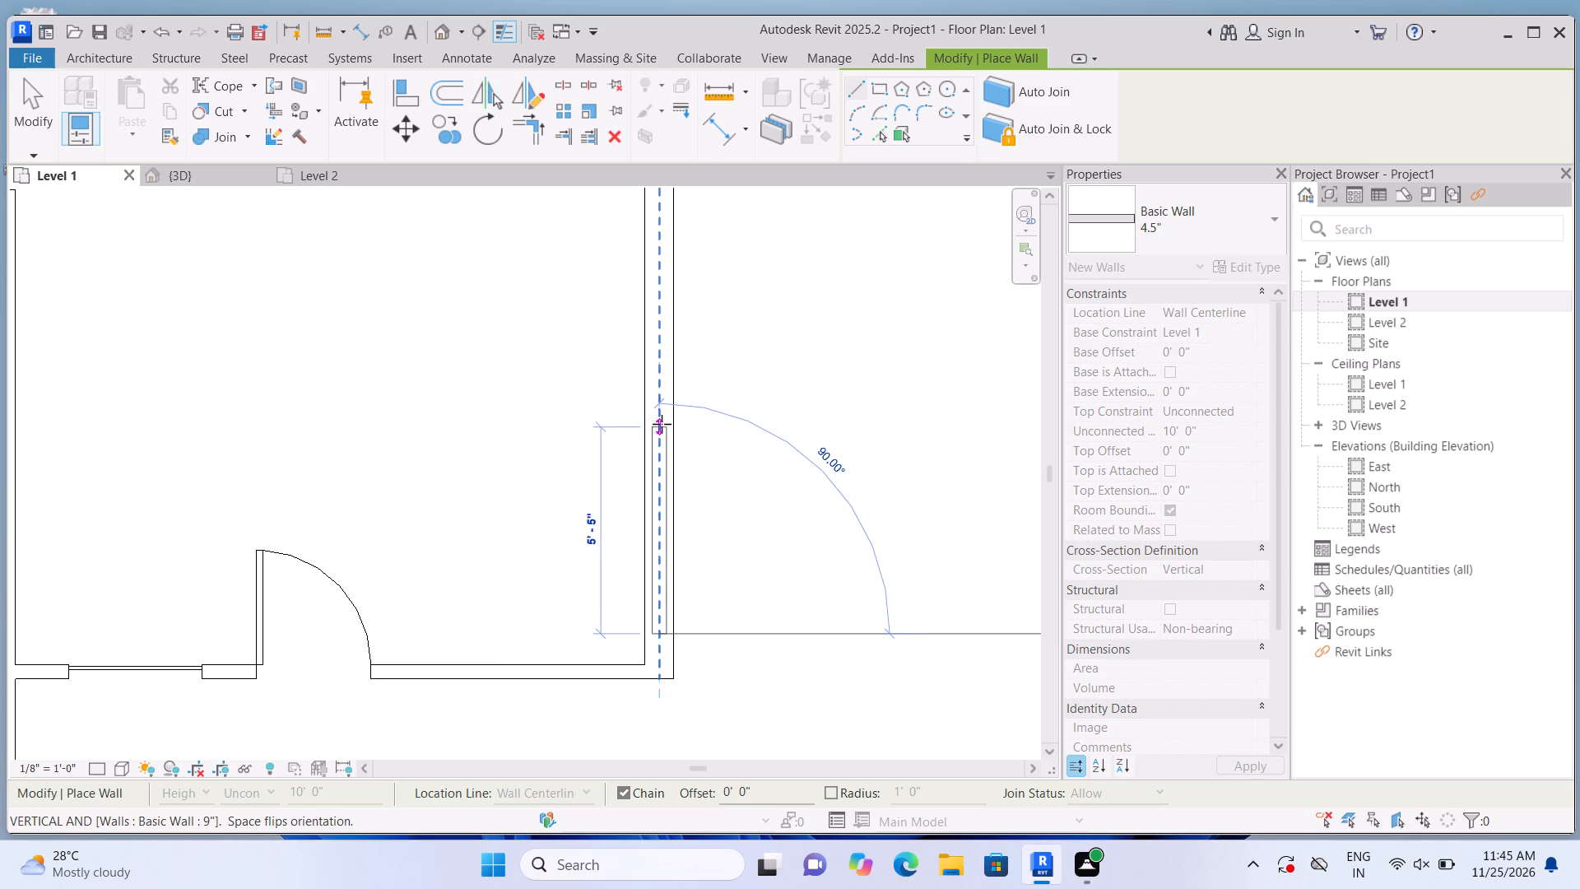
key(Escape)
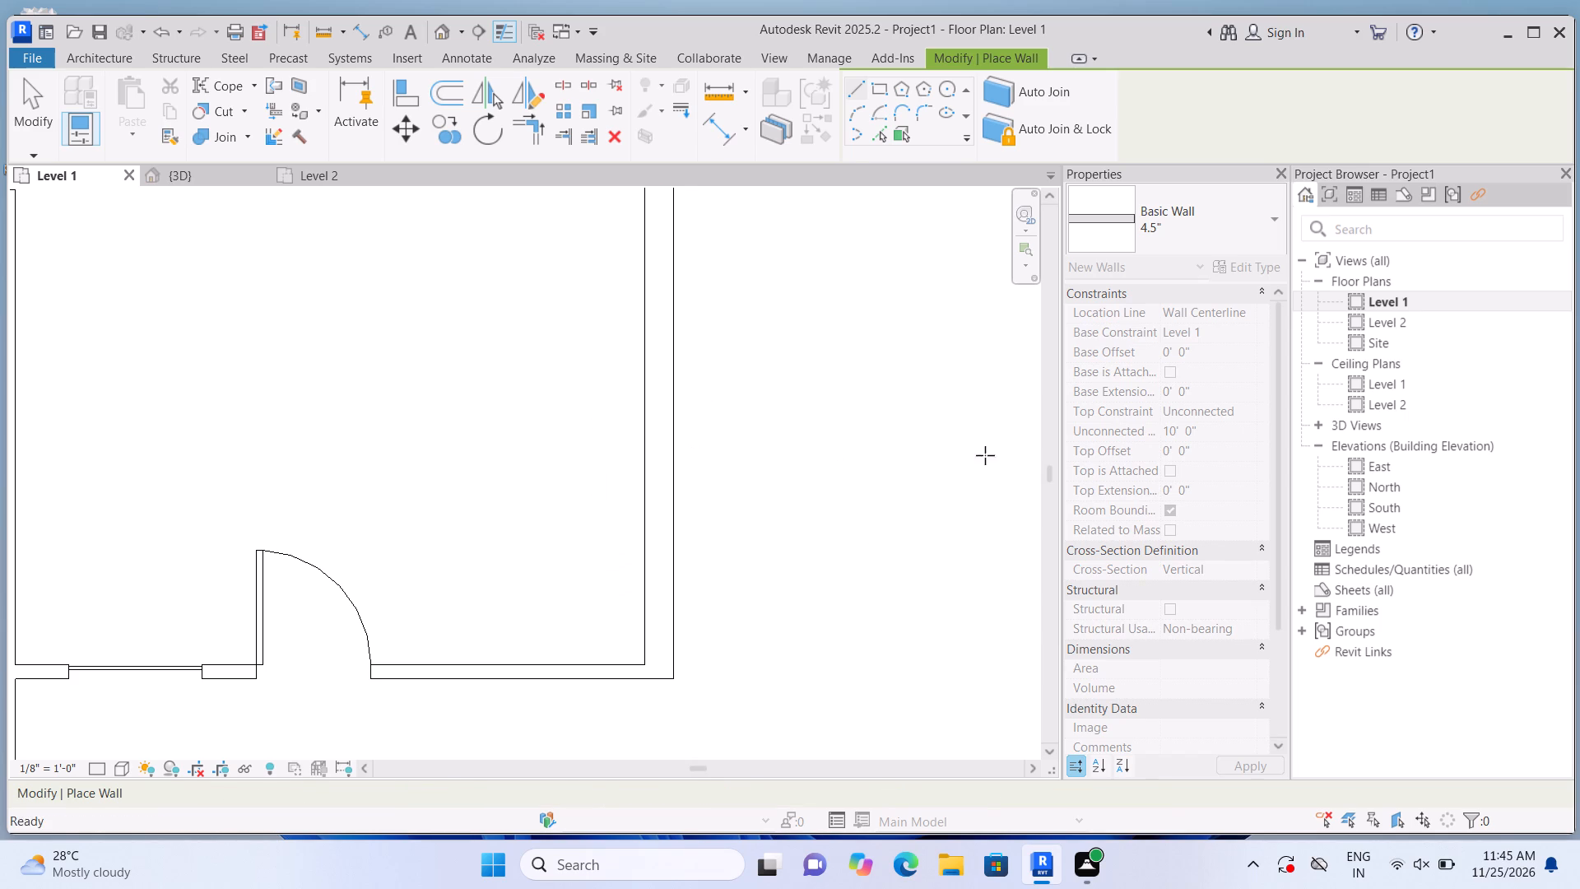
Draw a 5'-2" long Curtain Wall 1 along the right-side exterior wall's centerline, starting 1'-9" from its front corner.
click(79, 61)
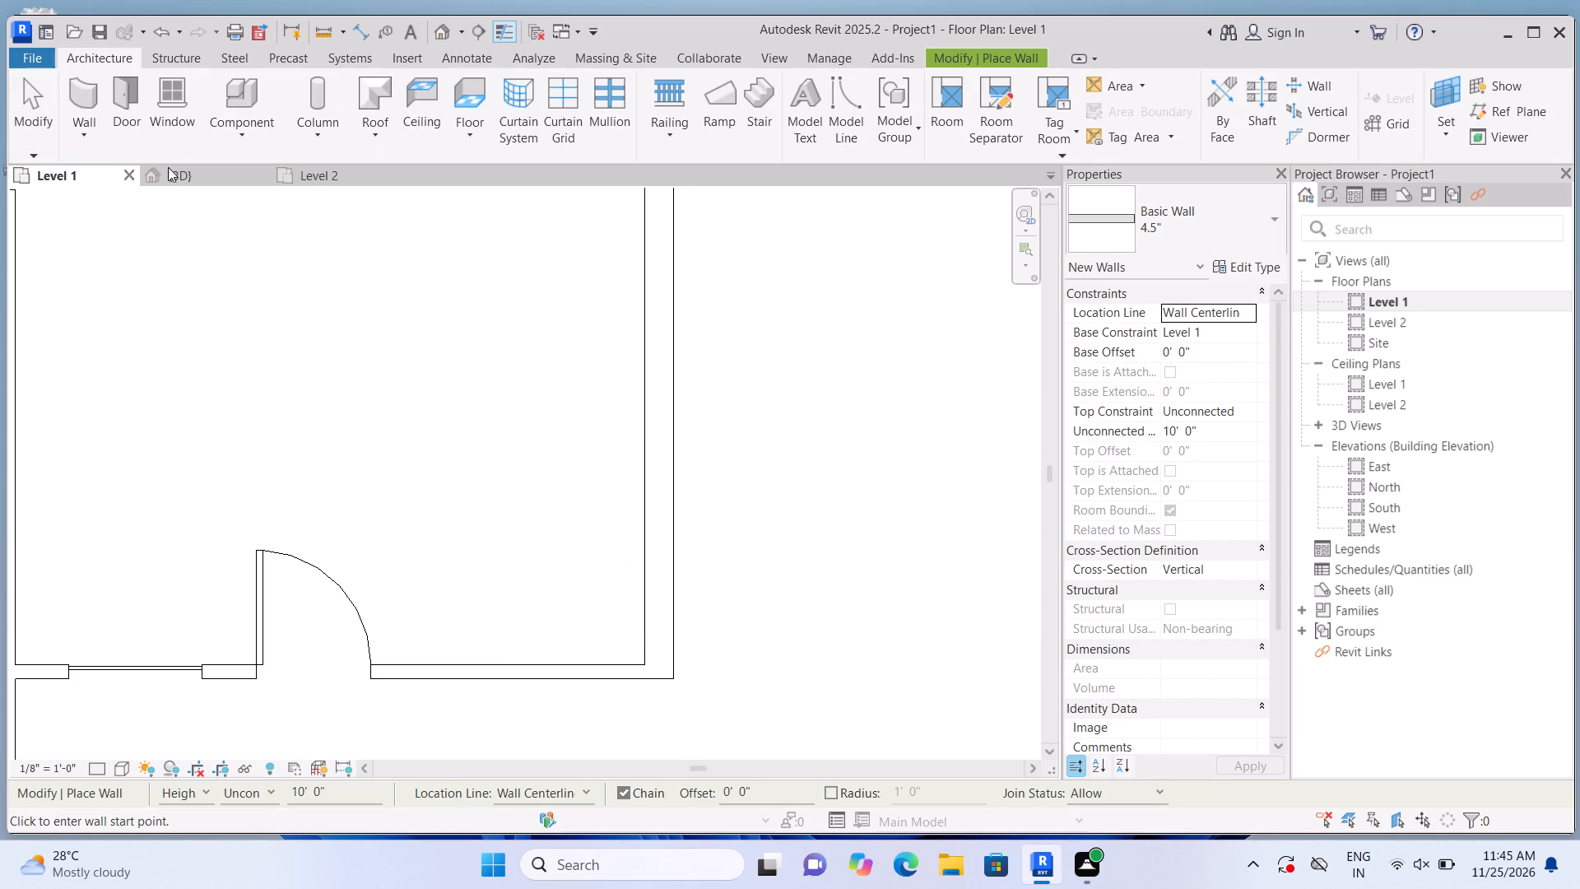
click(91, 104)
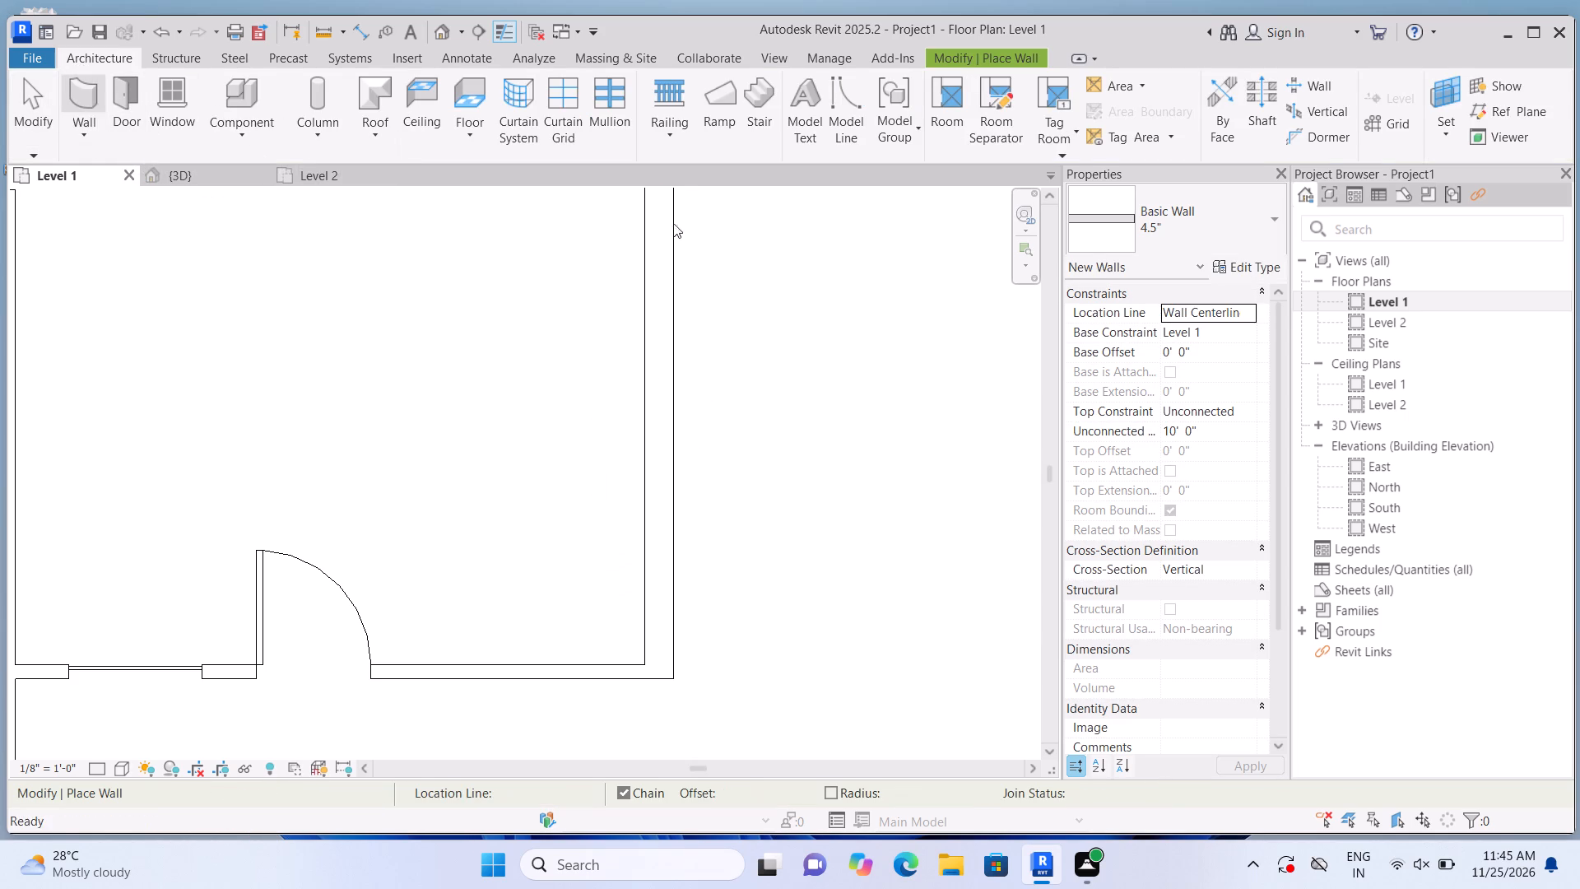
click(1266, 221)
scroll(1206, 394, down, 12)
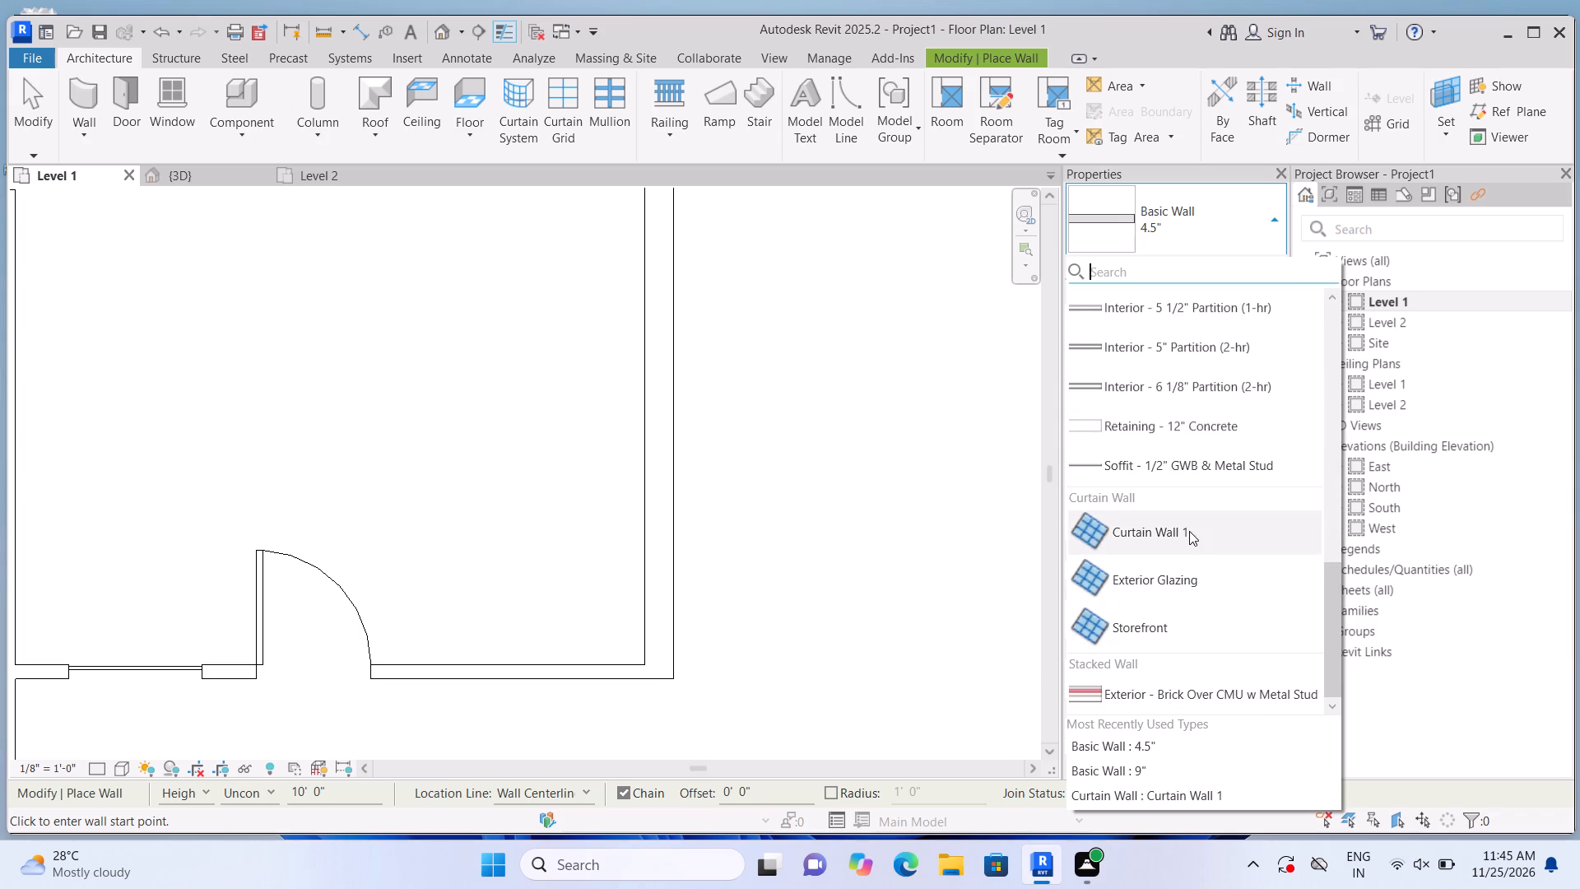
click(1188, 538)
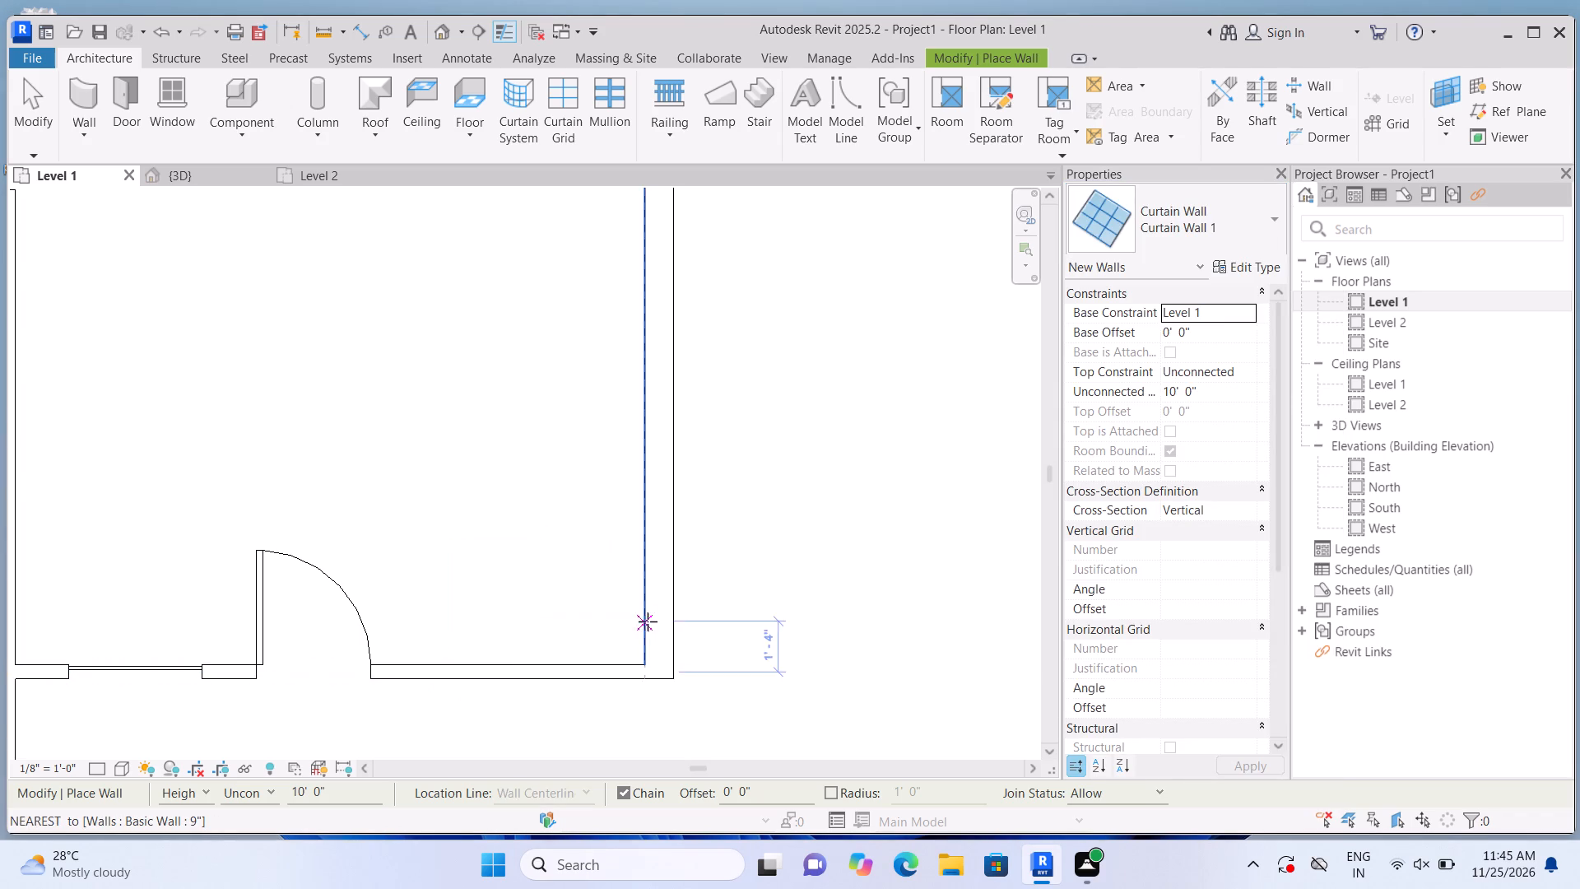
click(658, 606)
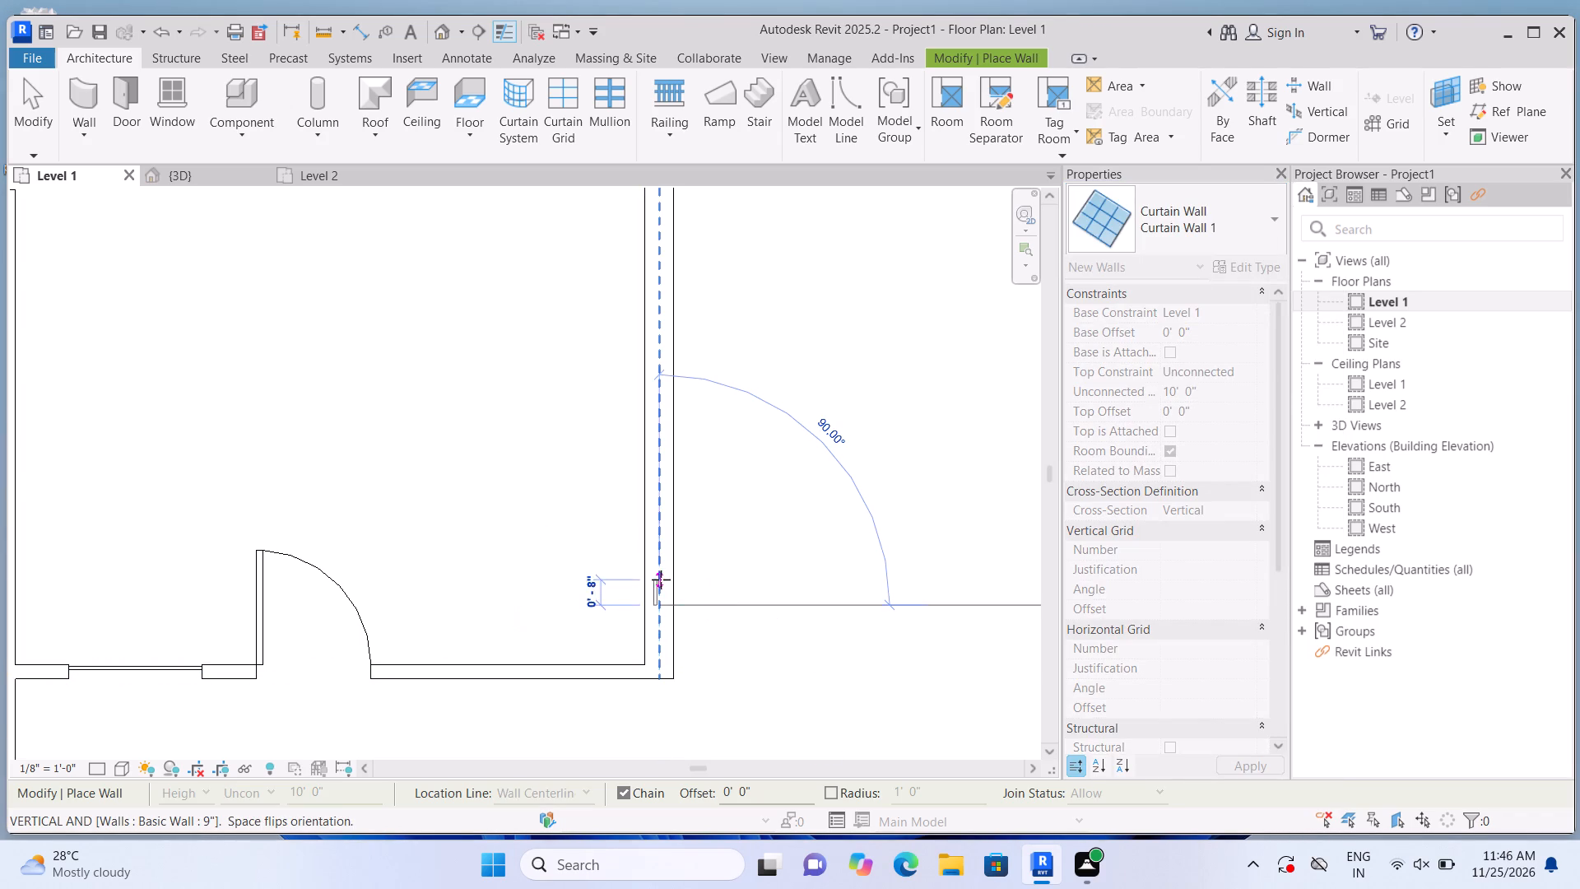
click(658, 408)
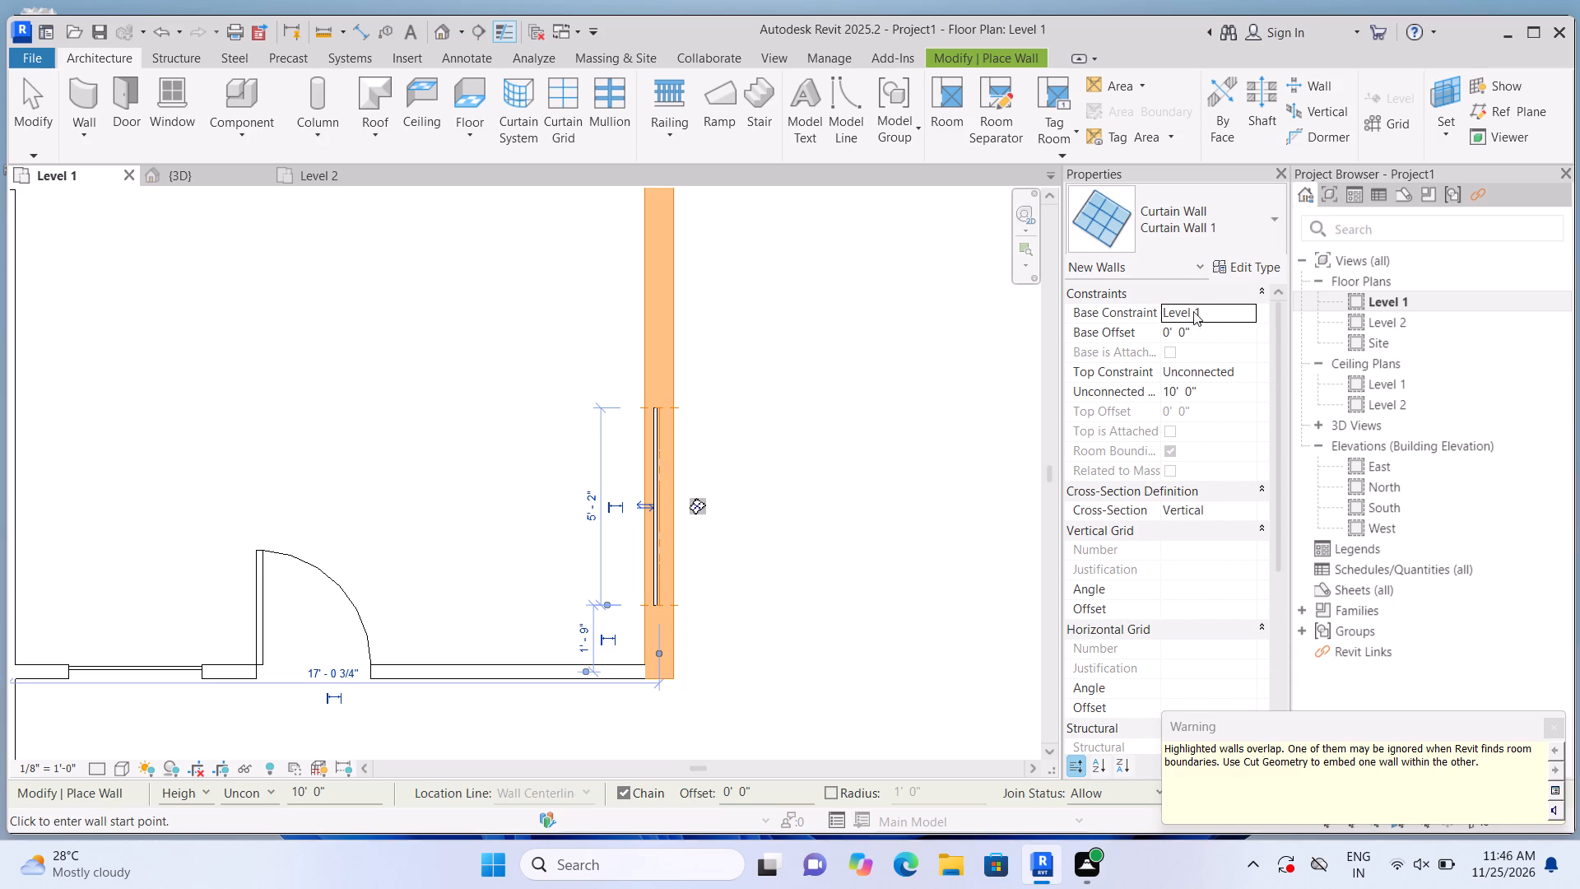
Cut the 9" right-side exterior wall with the new curtain wall using Cut Geometry.
click(856, 129)
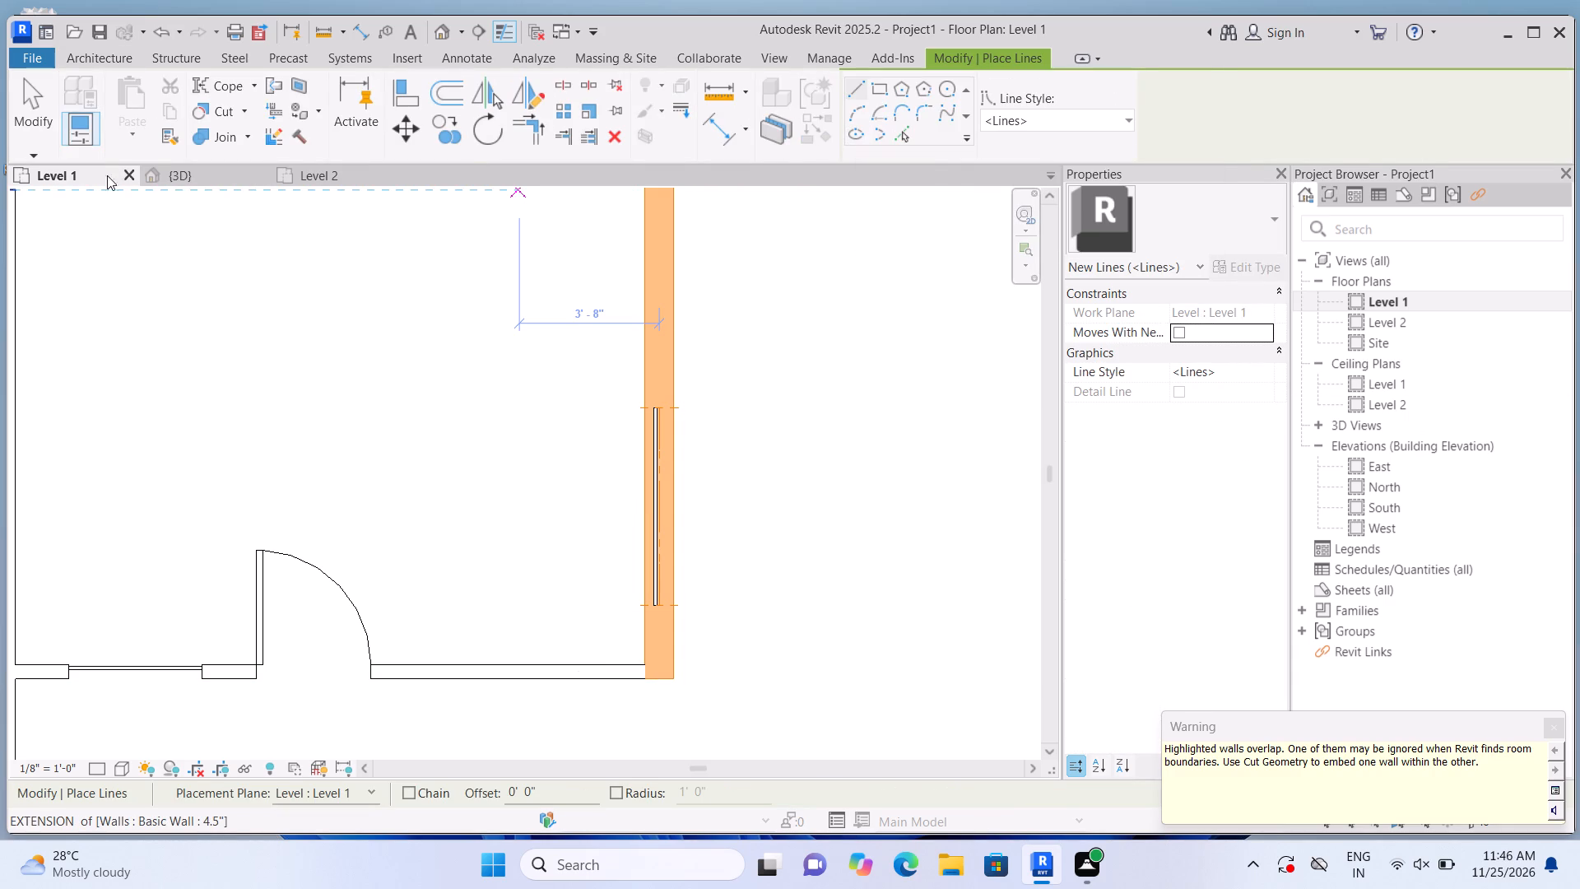
click(246, 109)
click(258, 146)
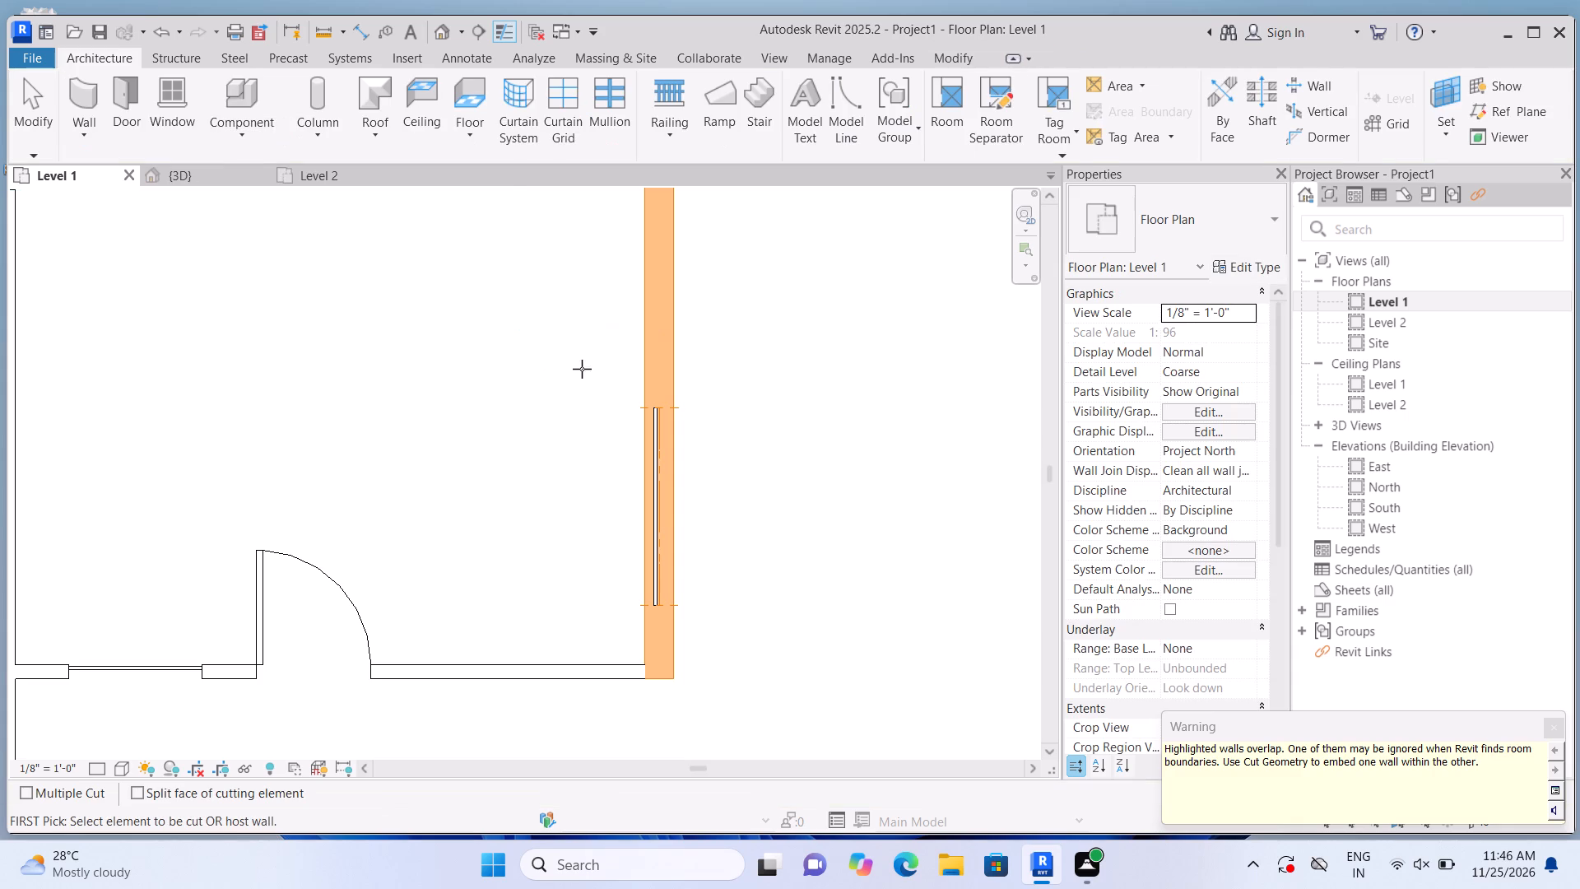
click(656, 353)
click(660, 447)
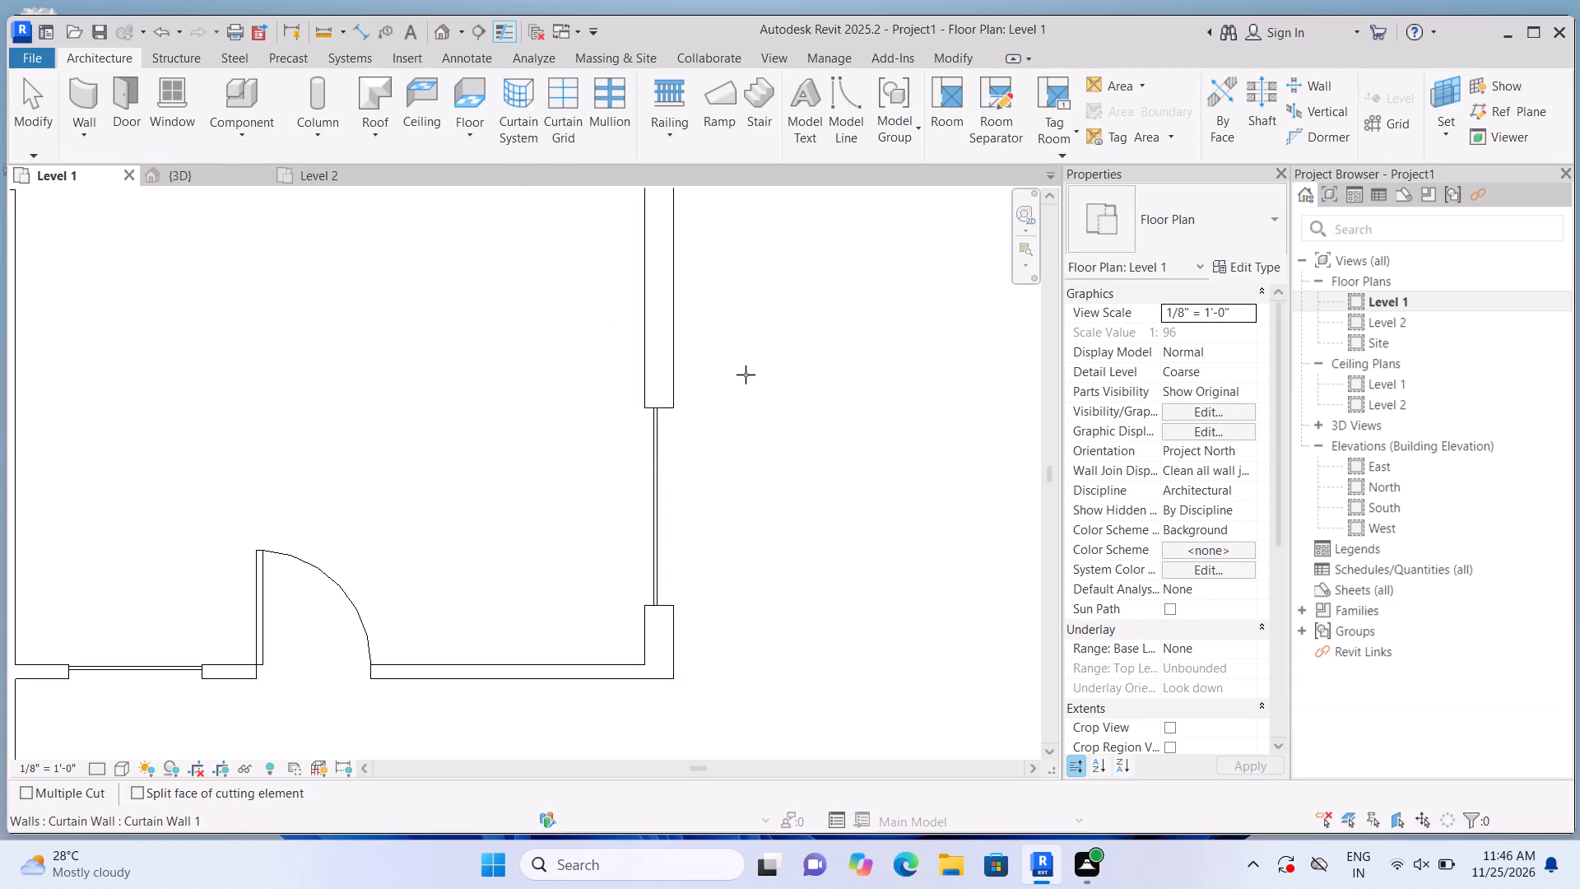
In the 3D view, raise the new curtain wall's bottom edge to a base offset of about 3'-3".
scroll(746, 375, down, 2)
click(442, 30)
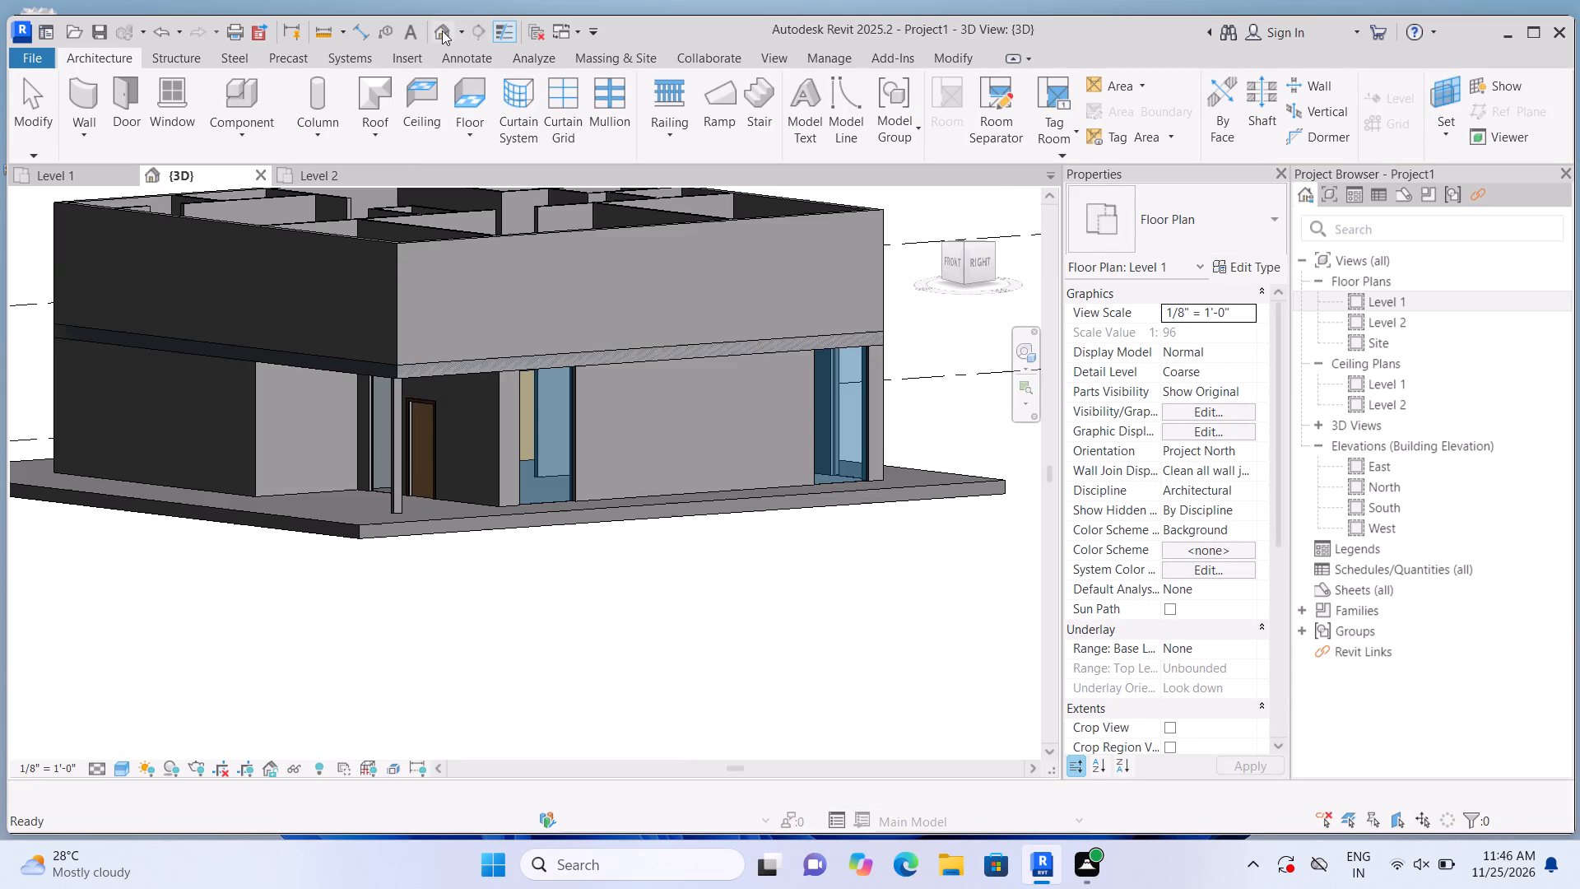
scroll(614, 323, up, 3)
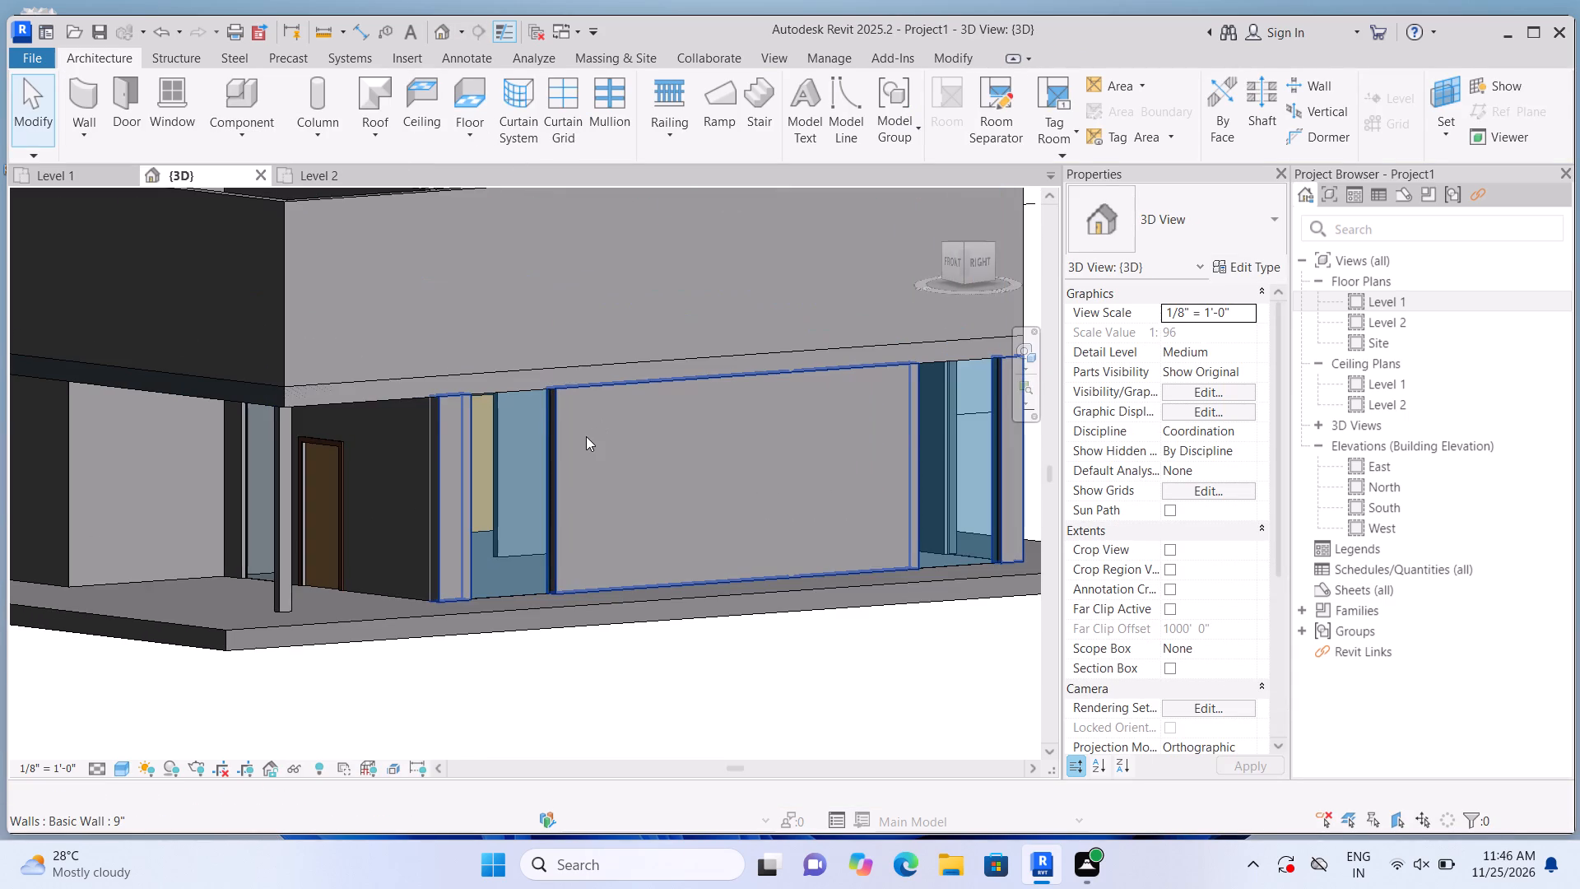
scroll(586, 438, down, 2)
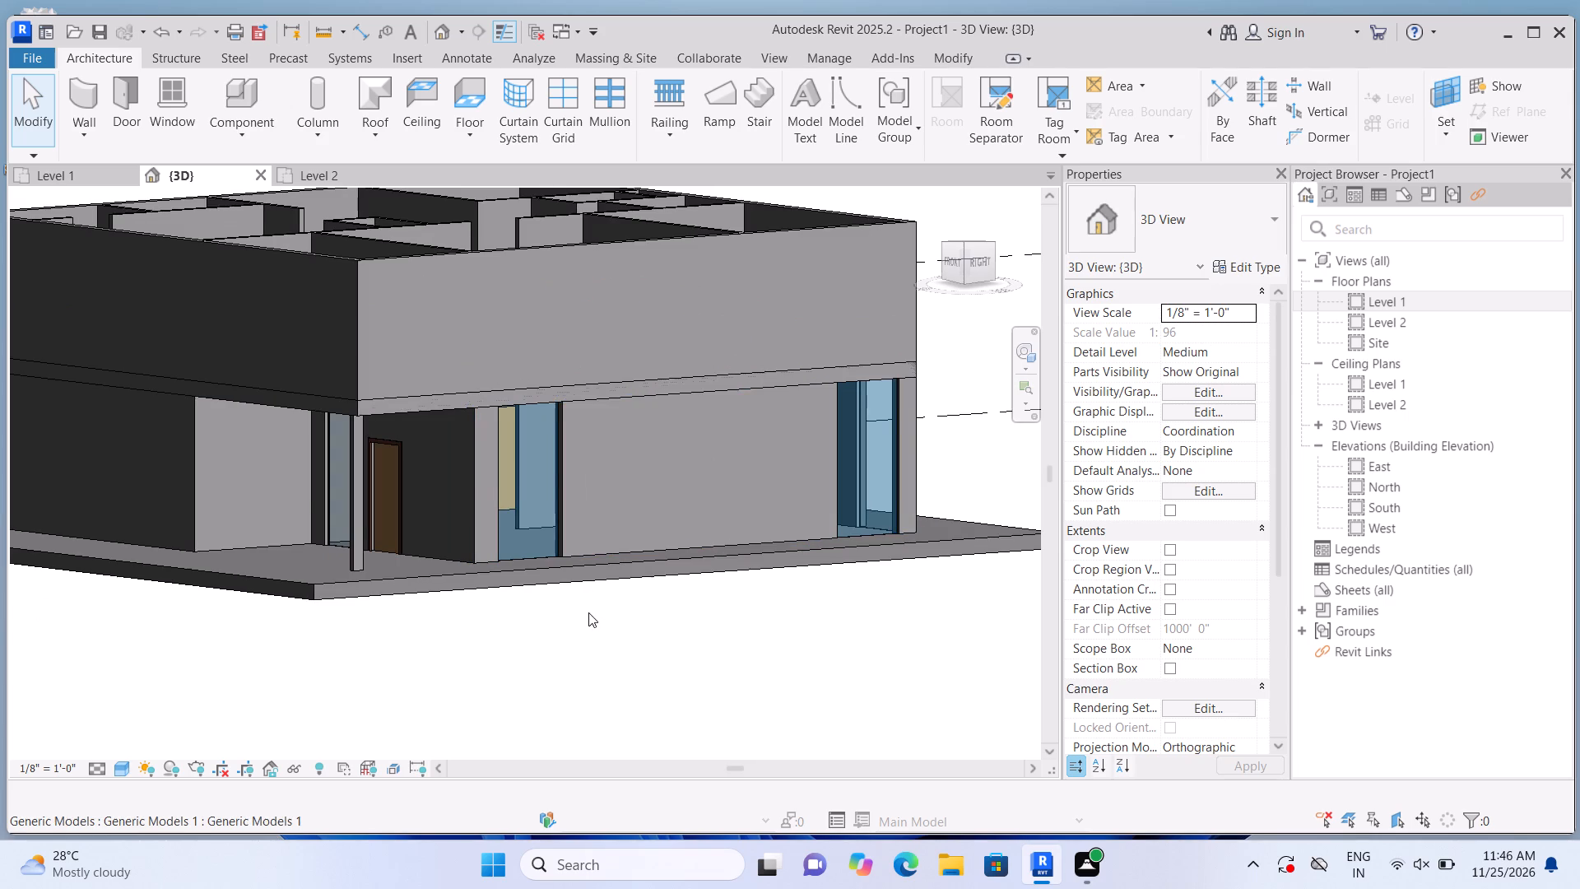
scroll(556, 491, up, 5)
click(525, 468)
scroll(514, 607, up, 3)
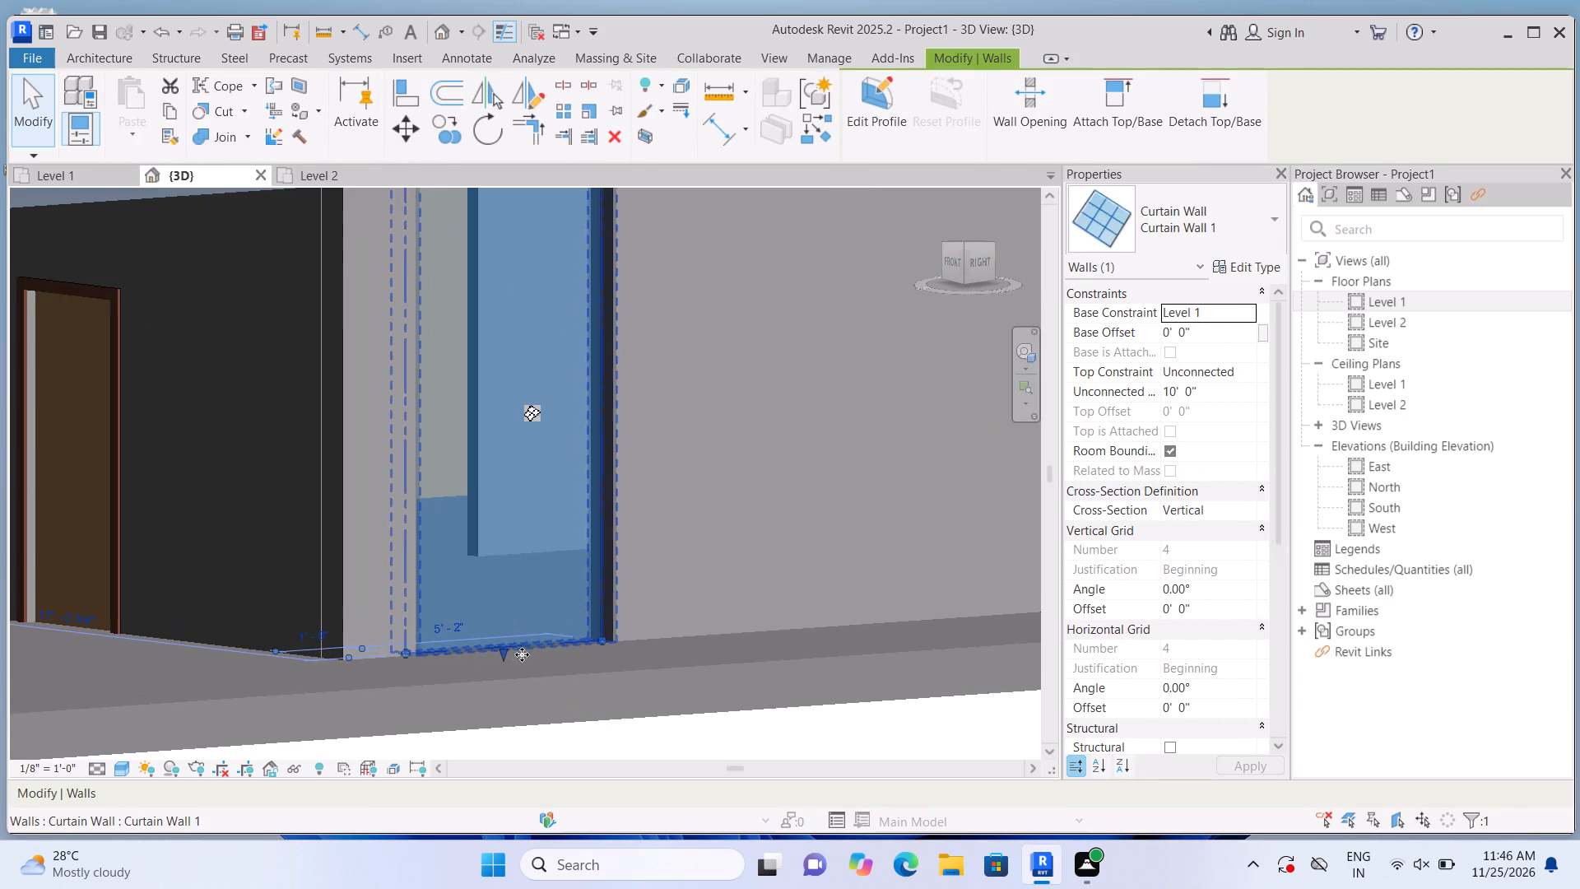
drag(505, 648, 526, 493)
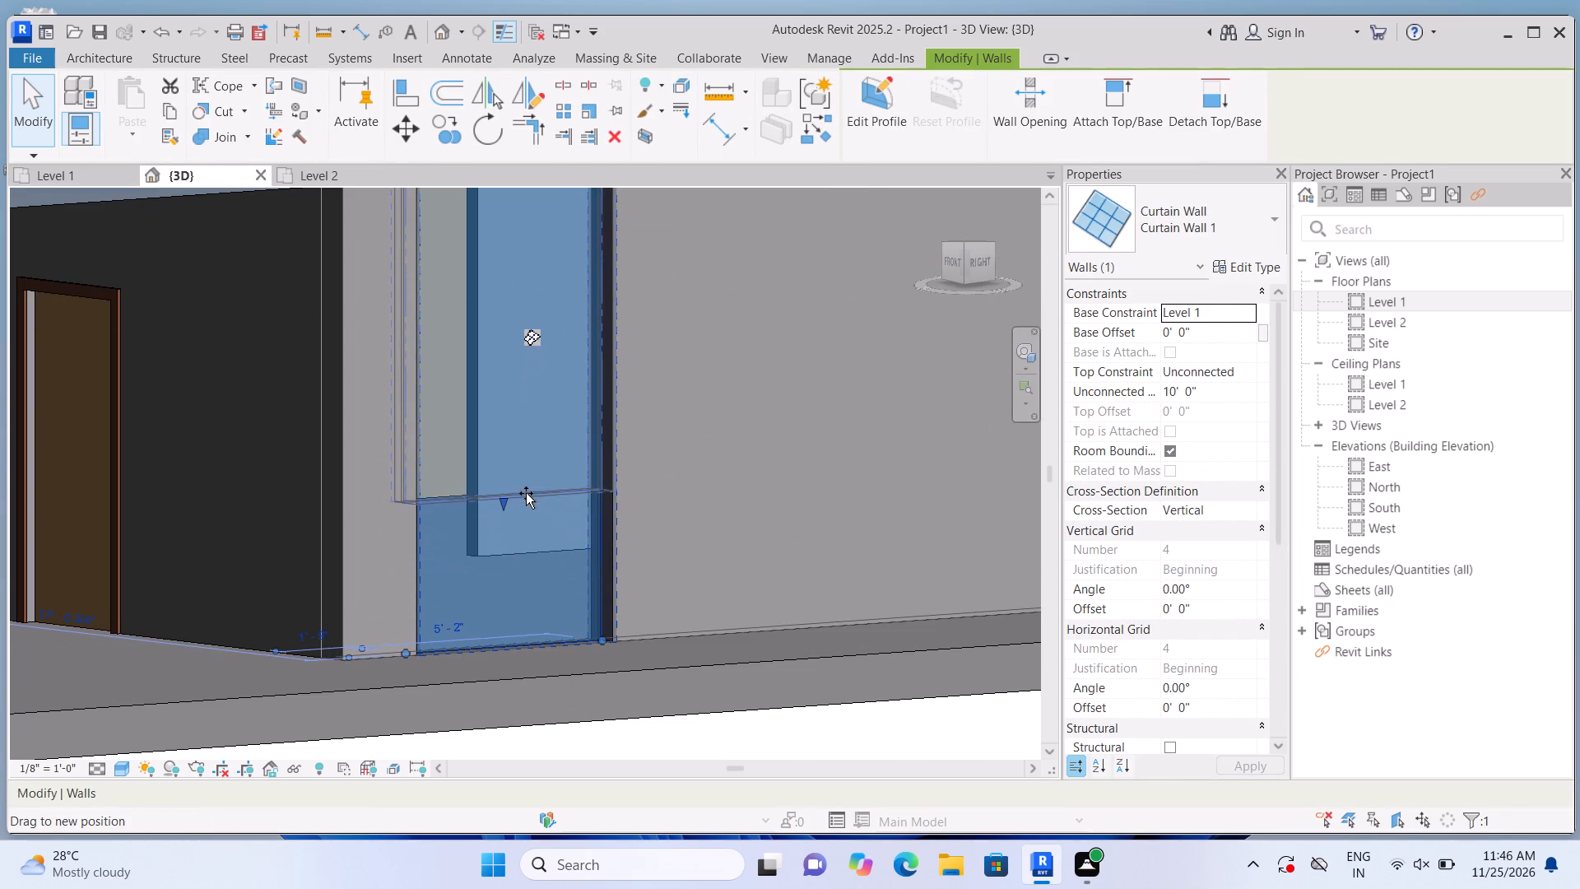
drag(526, 493, 526, 491)
scroll(526, 491, down, 3)
scroll(540, 276, up, 2)
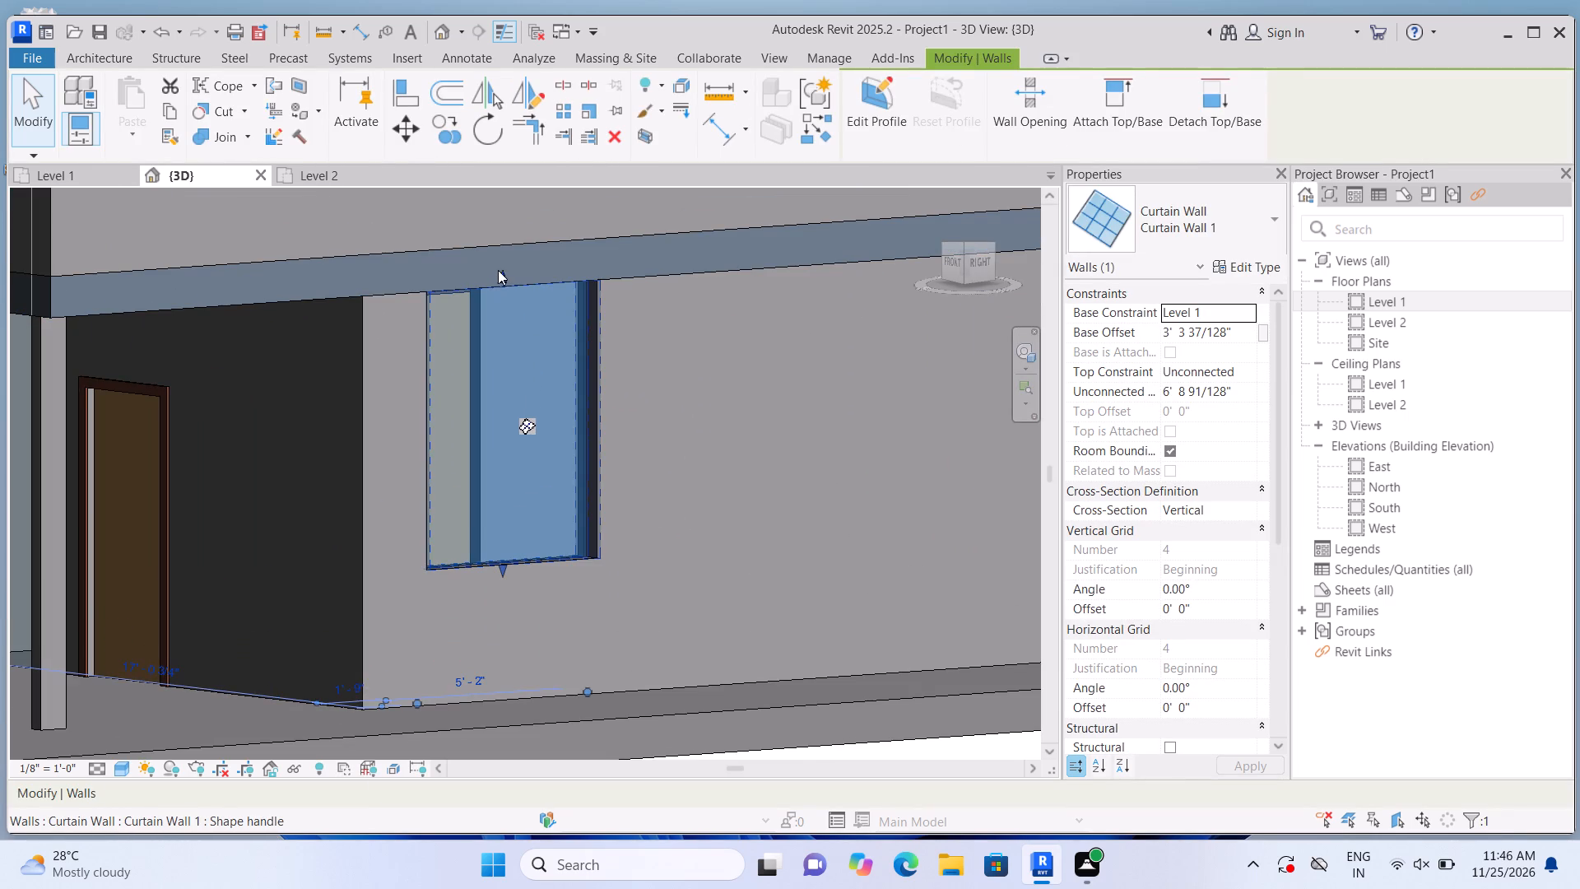
Lower the top edge of the front curtain-wall window on the right-side wall, leaving about 5'-2 1/2" height and 3'-4 1/2" base offset.
drag(500, 269, 504, 342)
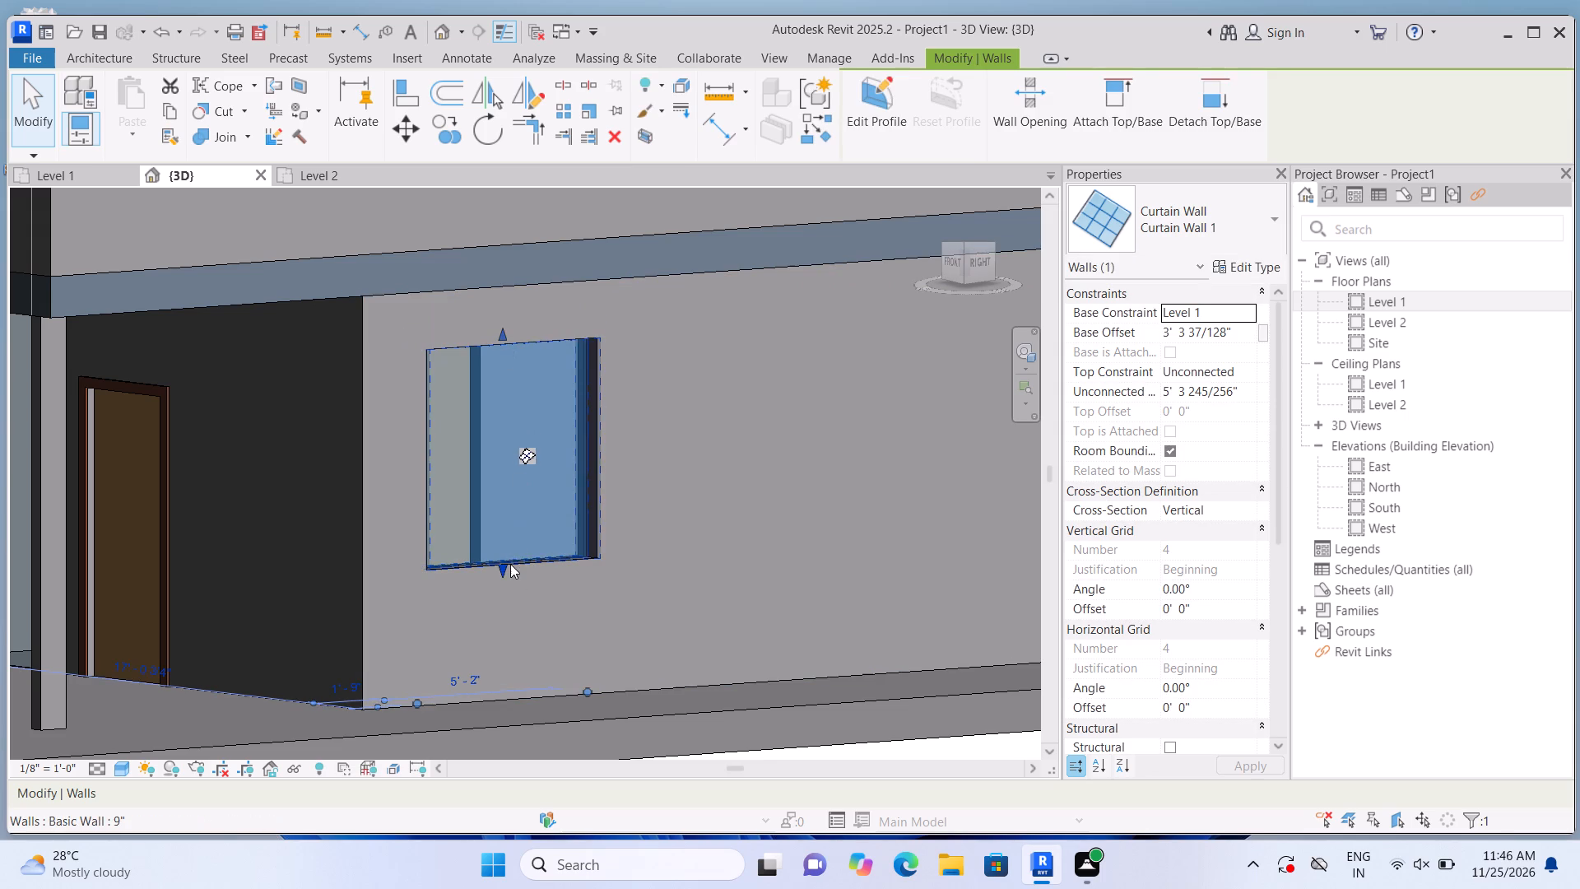
drag(504, 562, 512, 554)
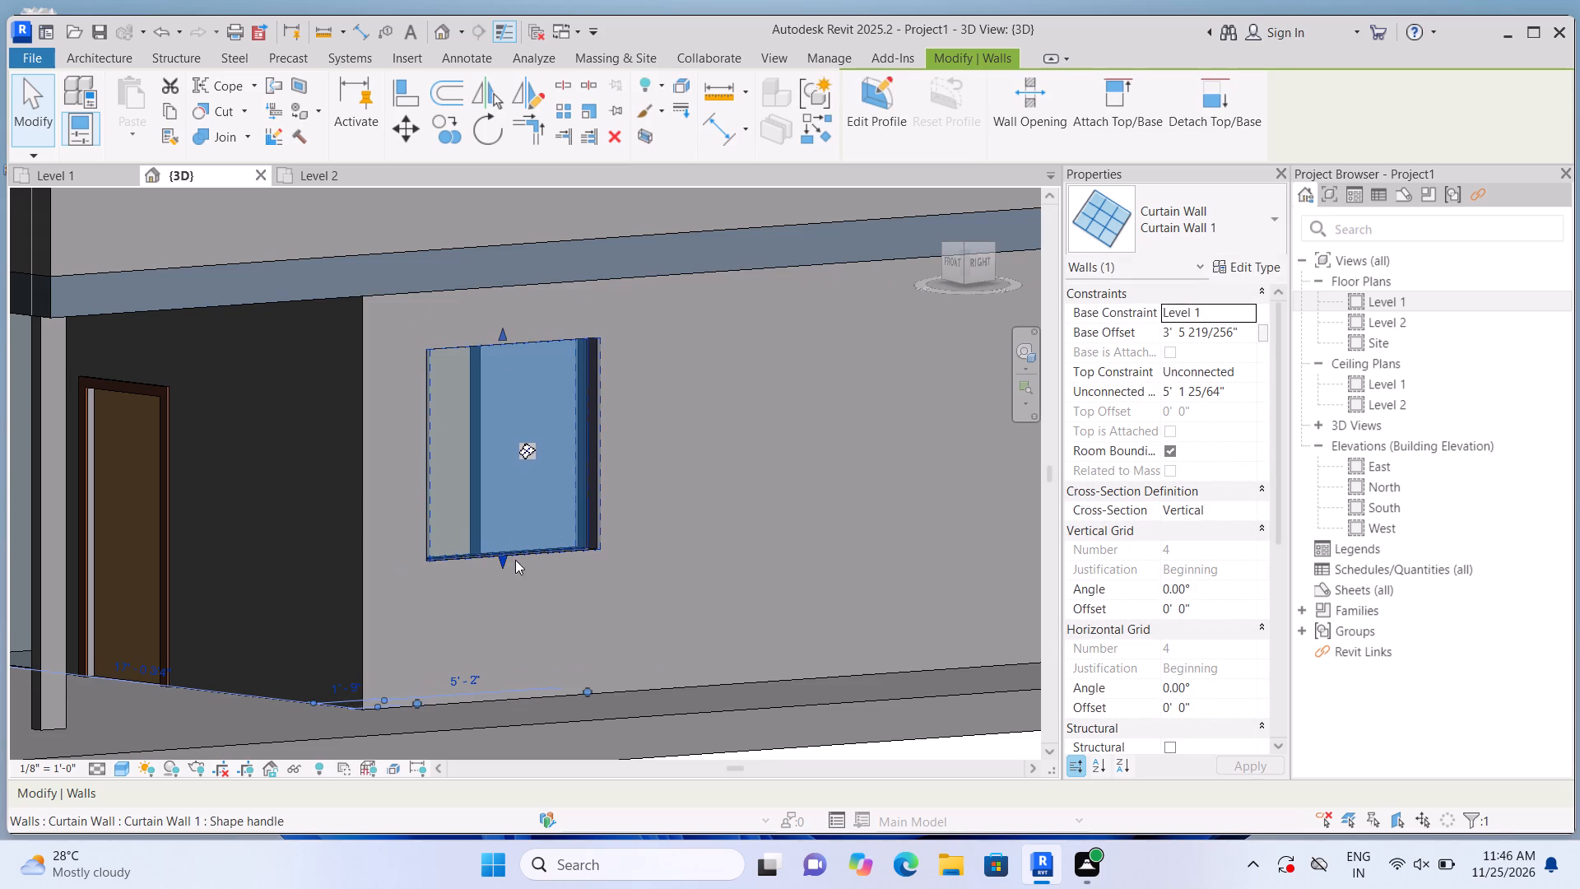
click(500, 558)
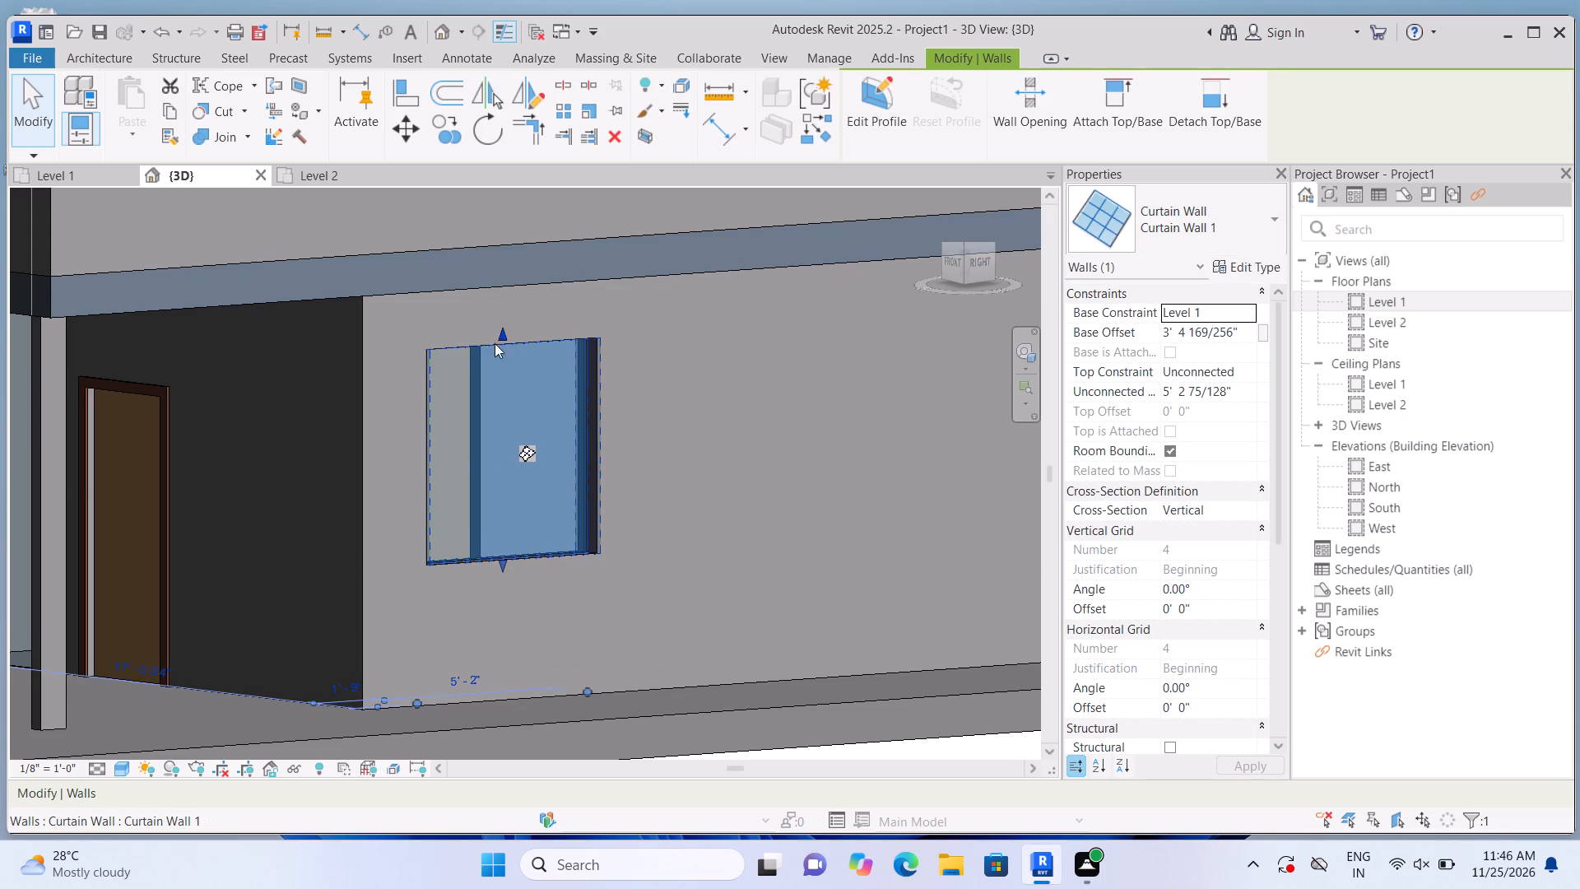
click(904, 749)
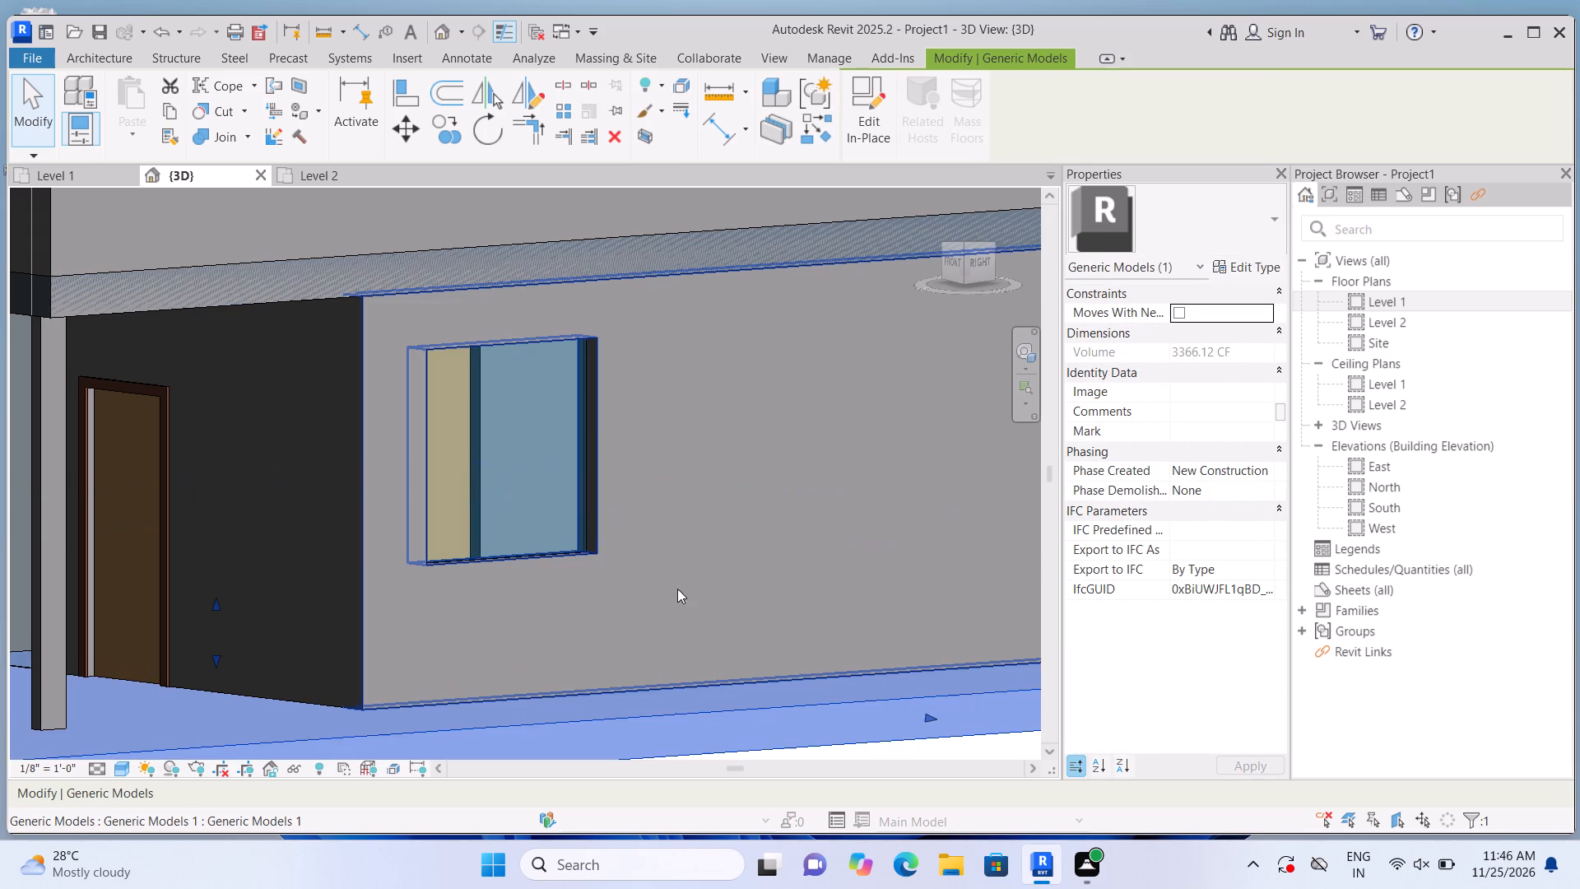
key(Escape)
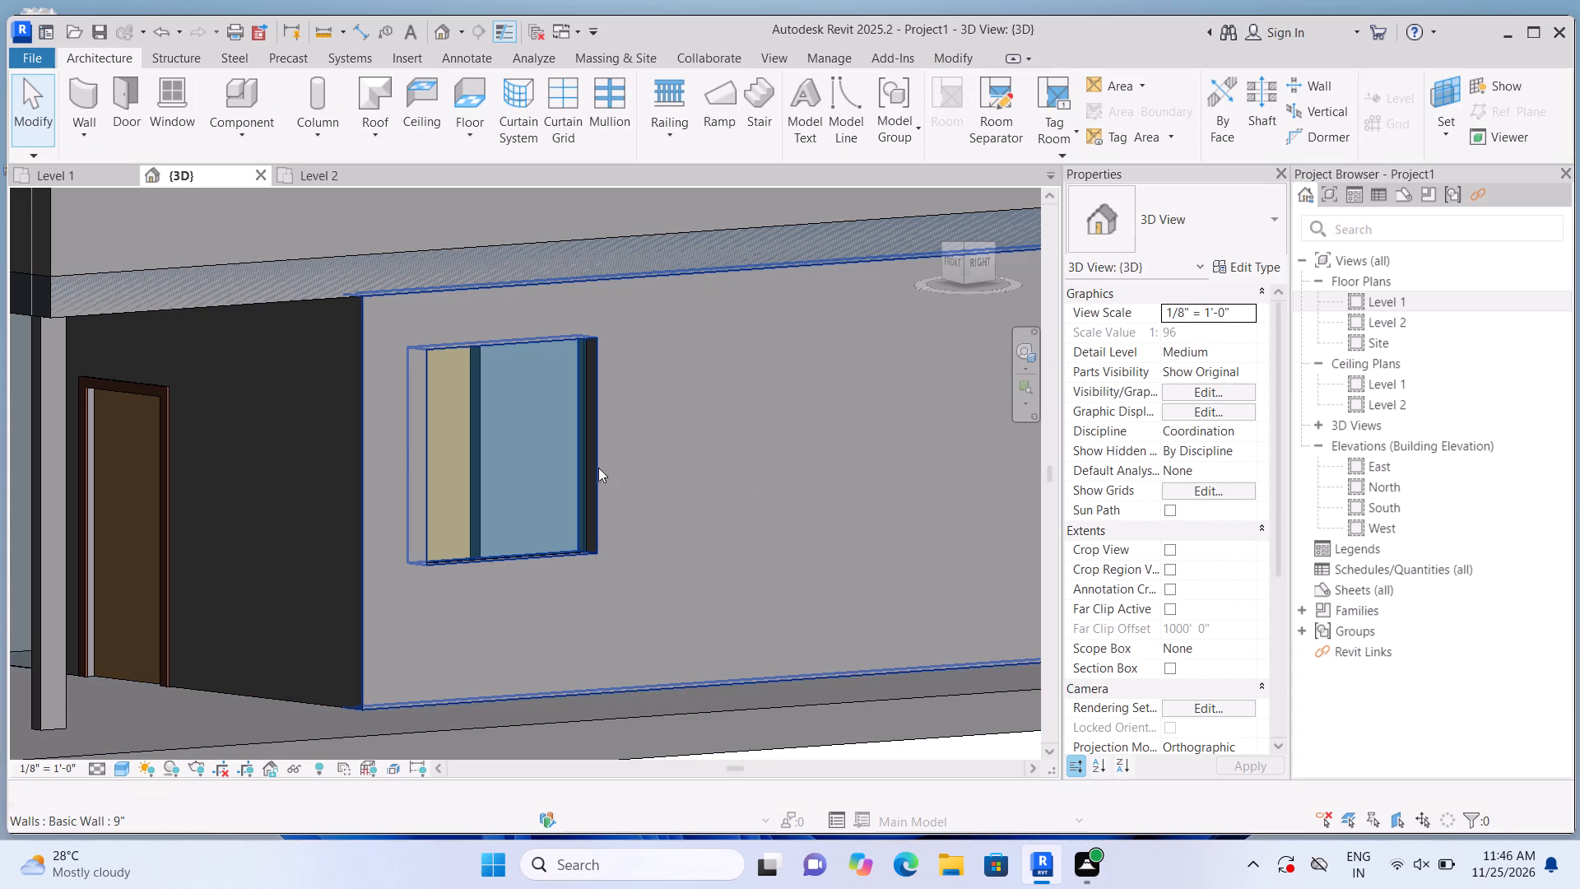
Add a vertical curtain grid line at the midpoint of the front window, 2'-7" from each side.
click(555, 124)
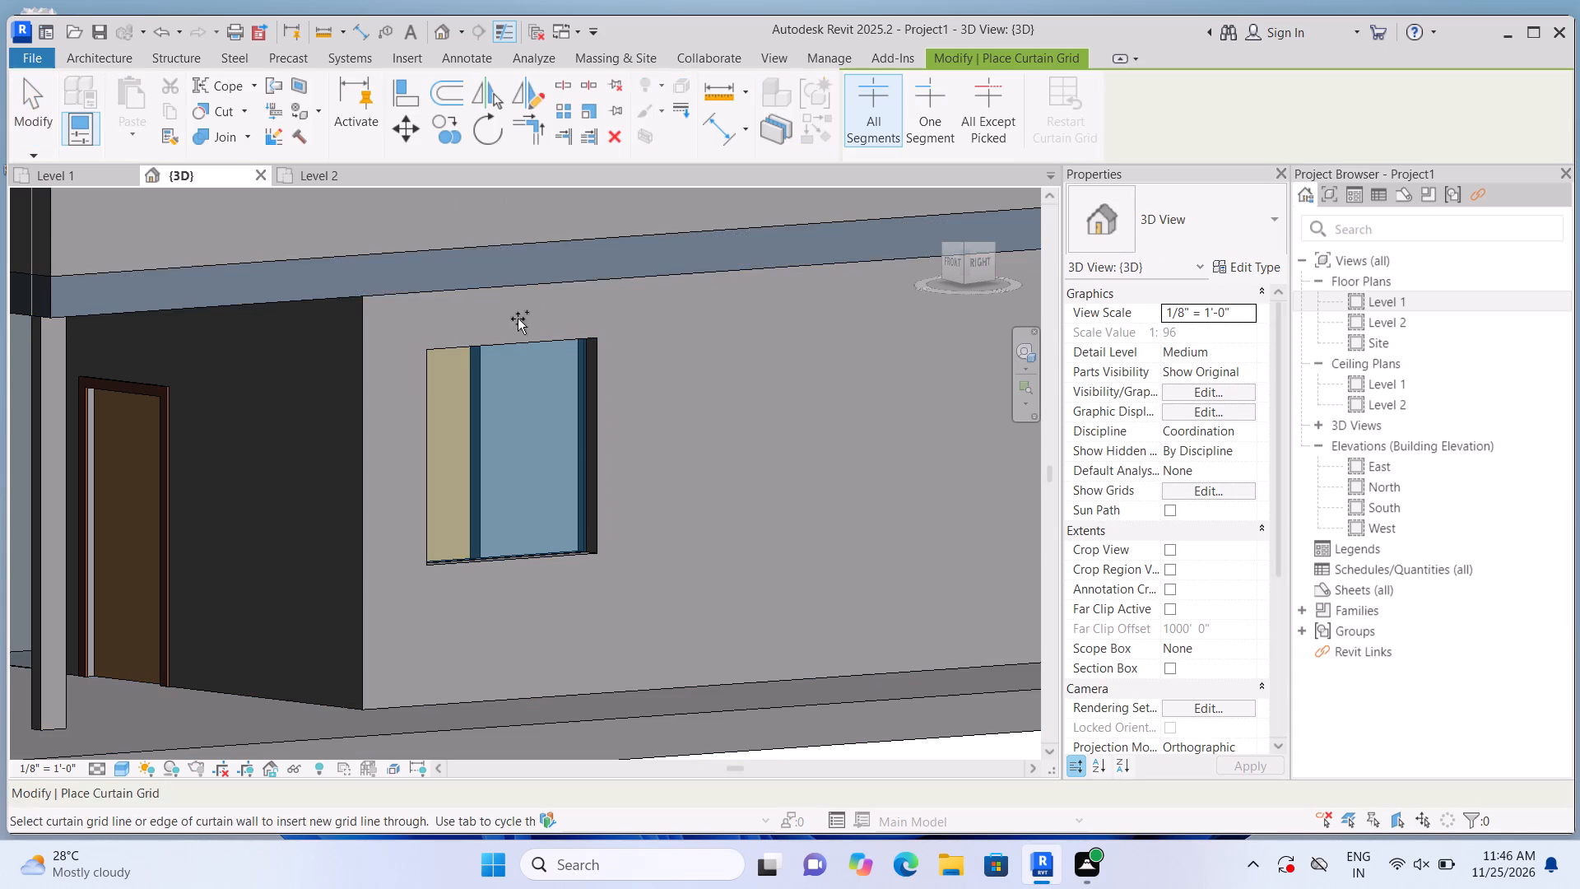
scroll(511, 365, up, 3)
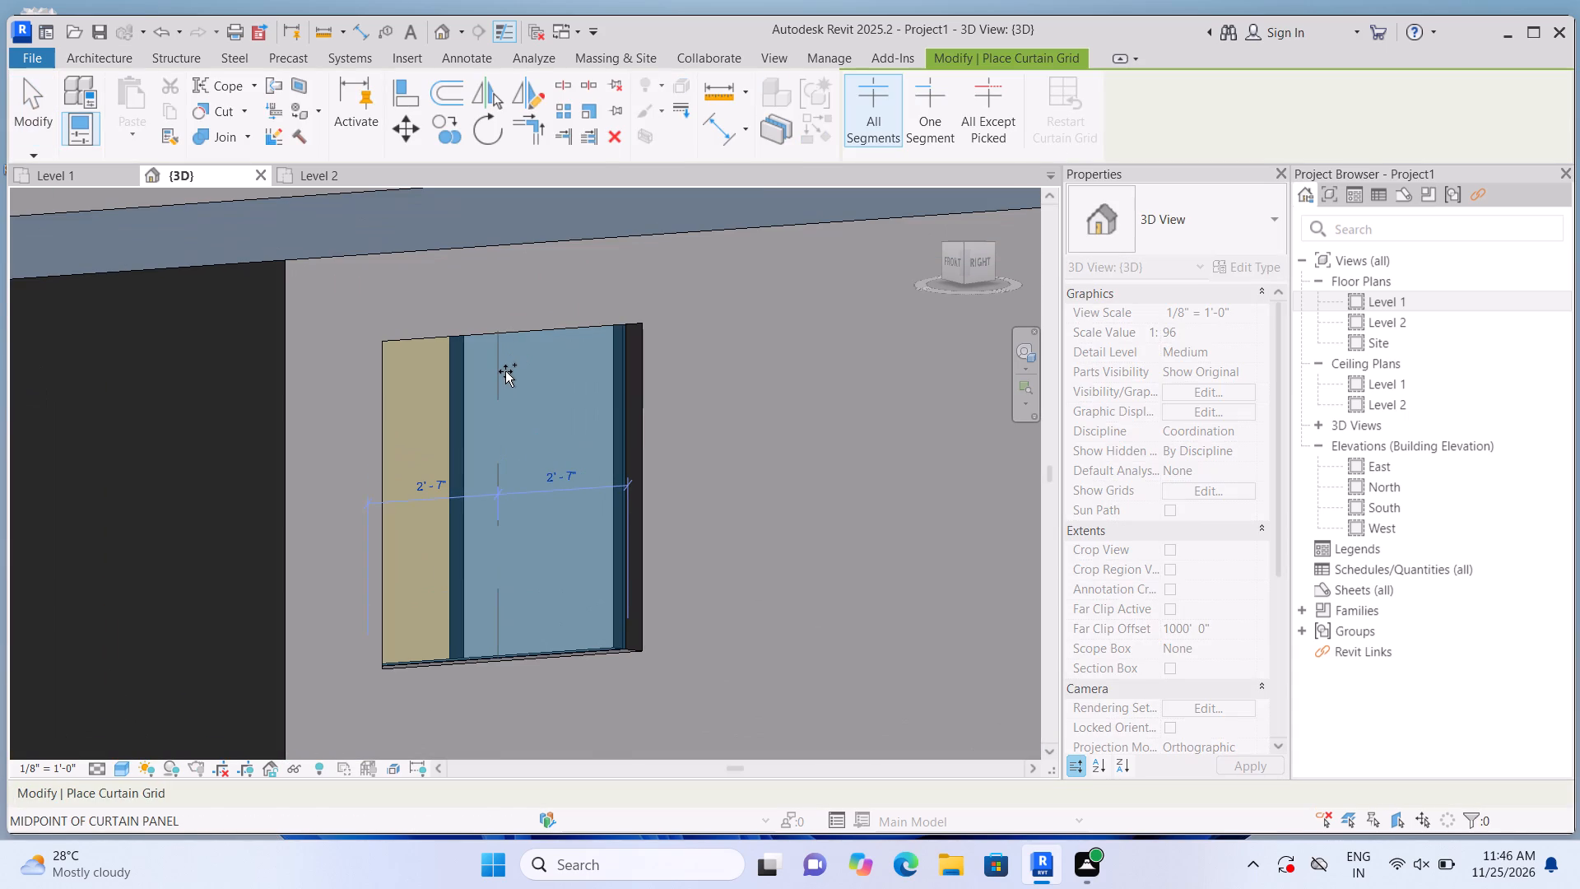
click(505, 371)
Place 2.5" x 5" rectangular mullions on the front window's central grid line and all four edges.
click(105, 59)
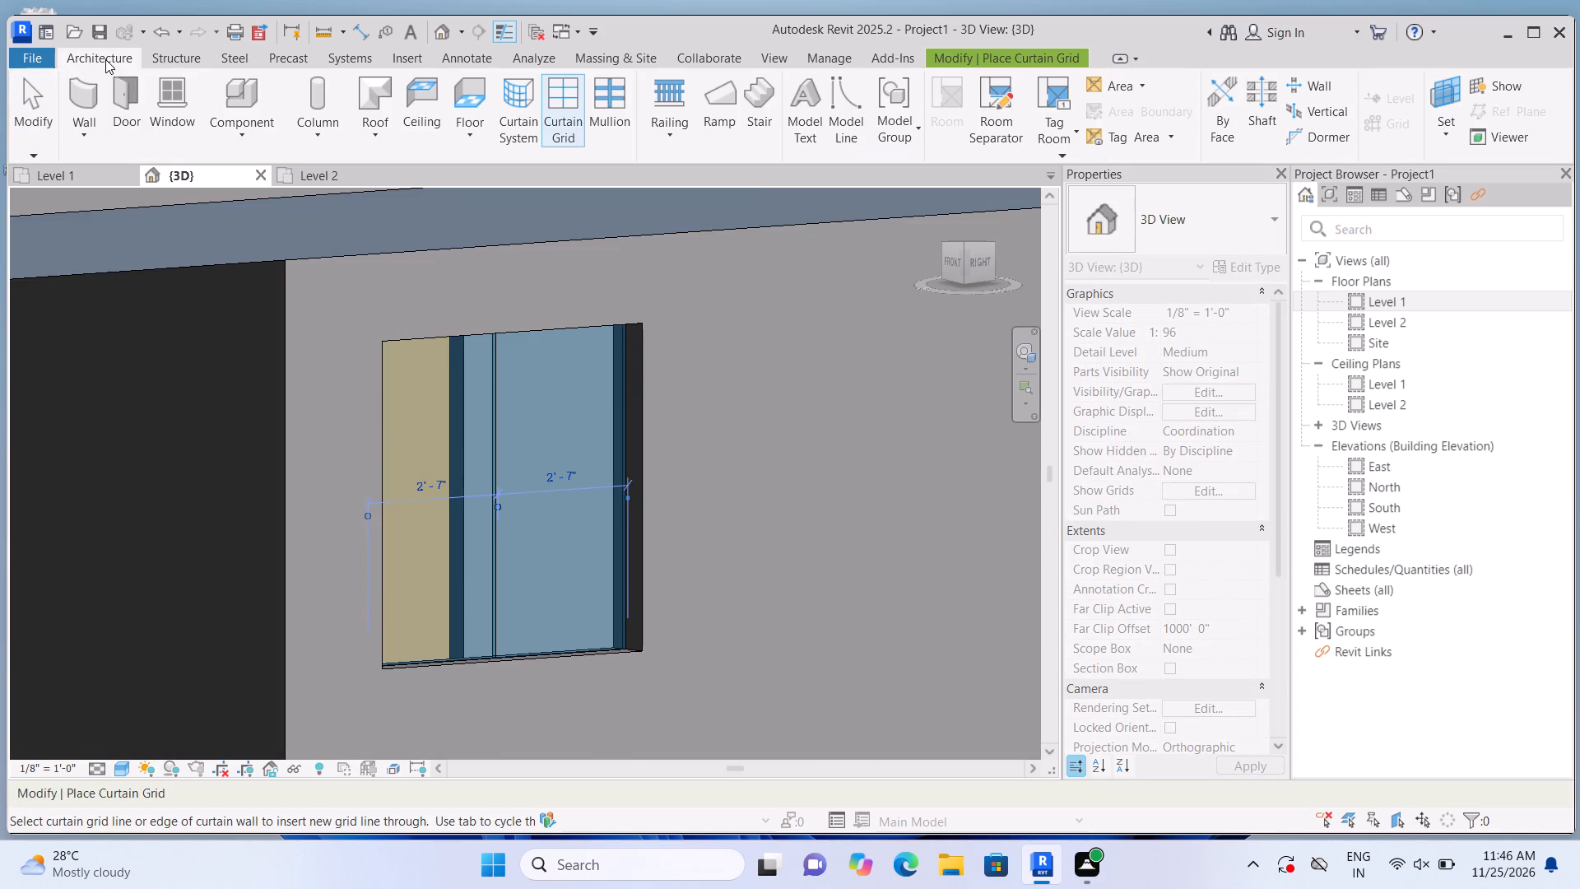
click(613, 115)
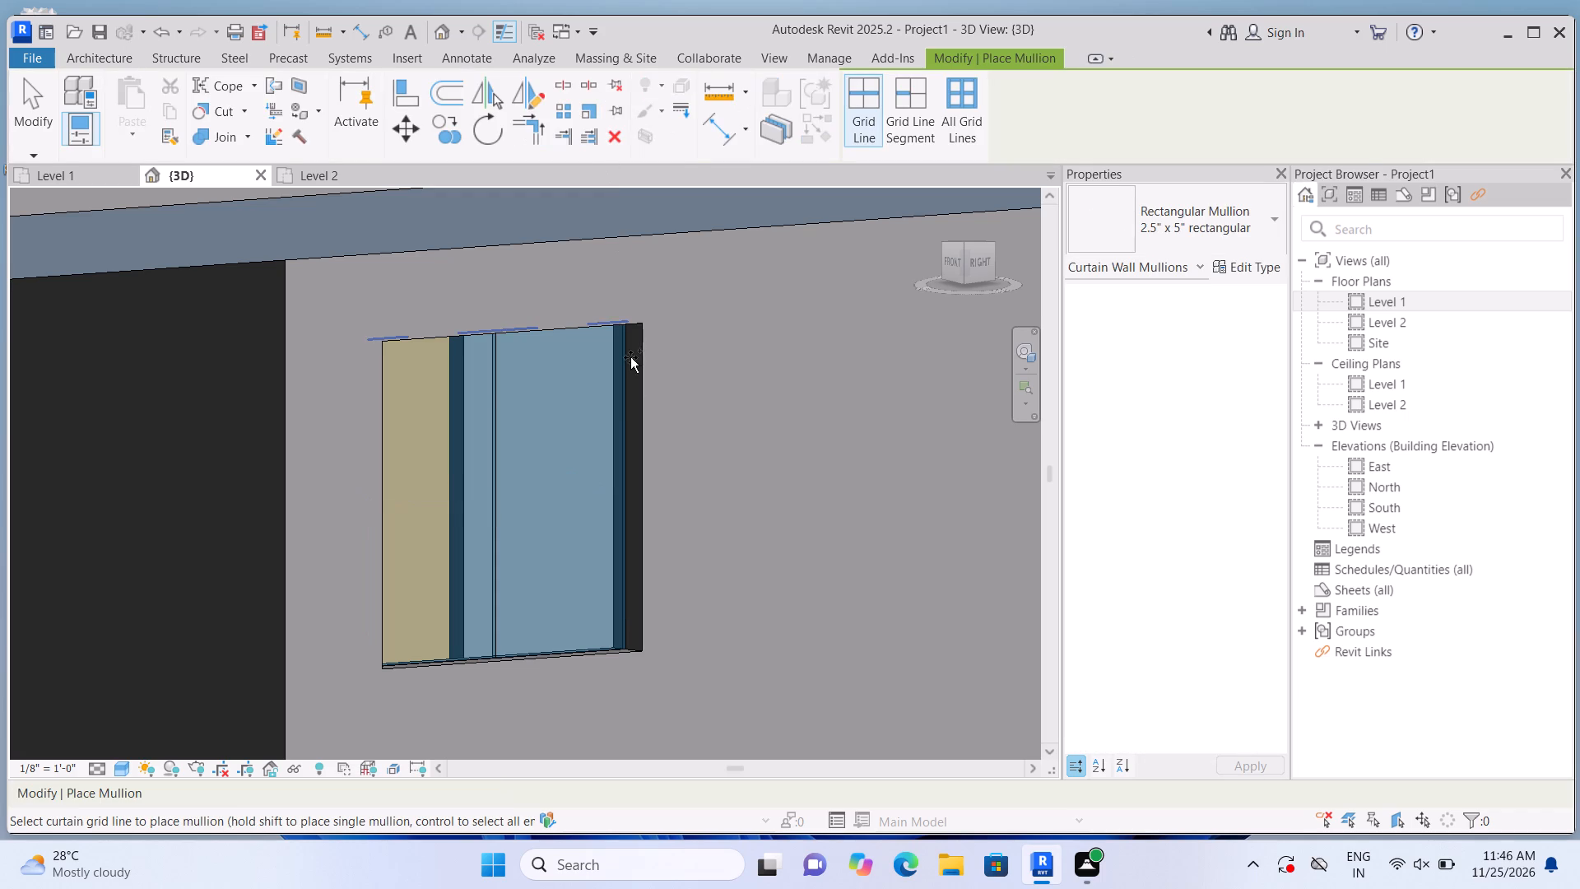
click(631, 388)
click(502, 439)
click(541, 335)
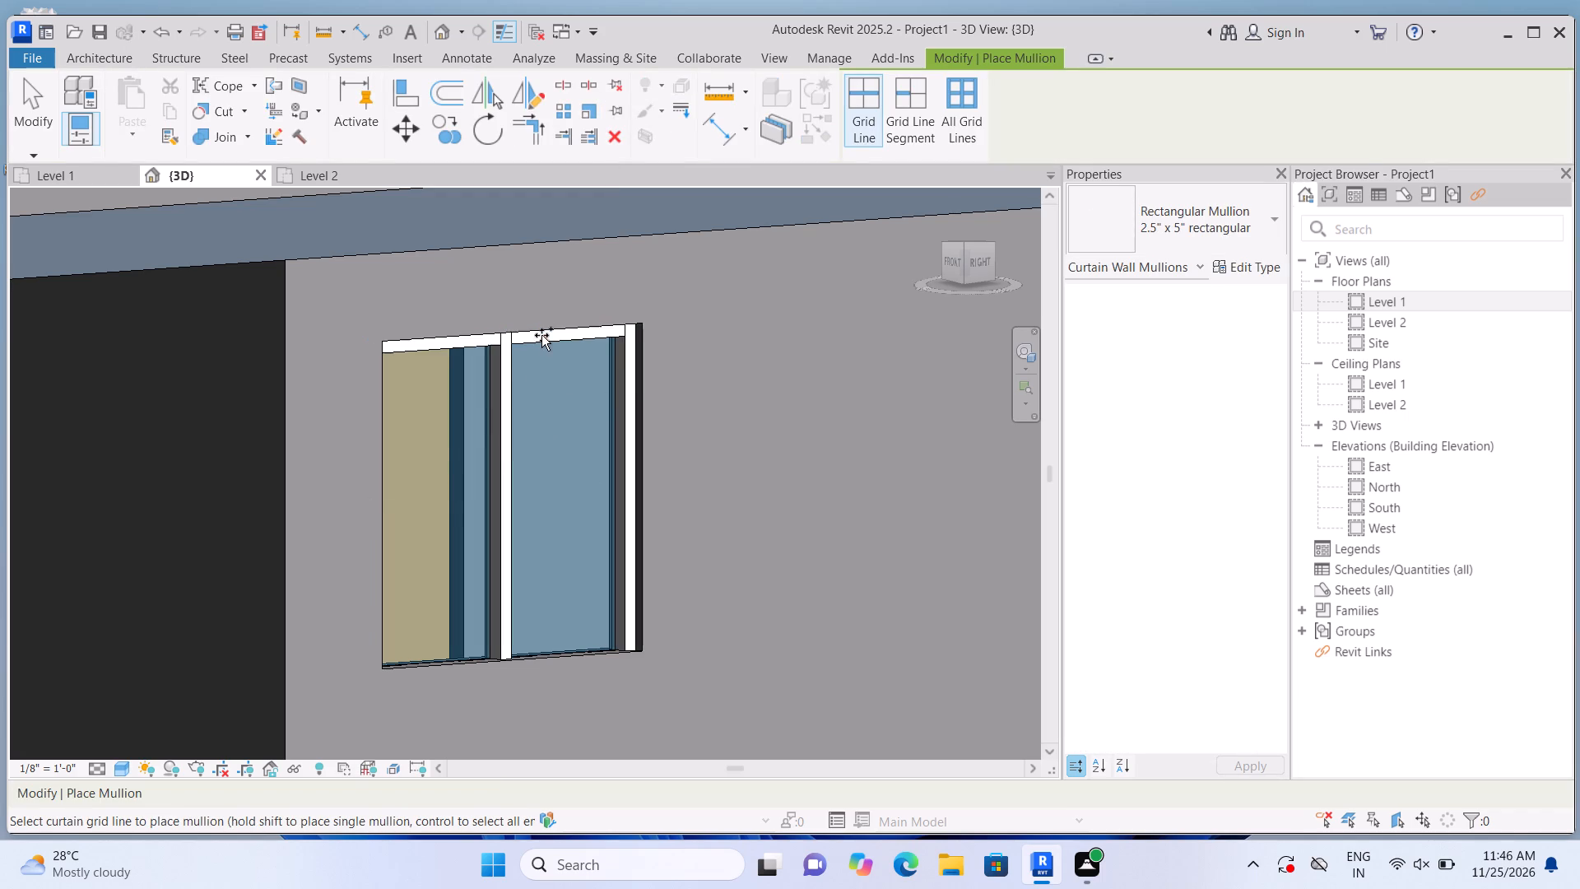
click(393, 463)
click(405, 637)
scroll(431, 597, down, 2)
key(Escape)
Raise the bottom edge of the right-side wall's curtain wall near the rear corner to a base offset of about 3'-4 1/2".
scroll(449, 578, down, 3)
scroll(690, 515, down, 1)
middle_drag(667, 515, 255, 532)
scroll(635, 543, up, 3)
click(639, 542)
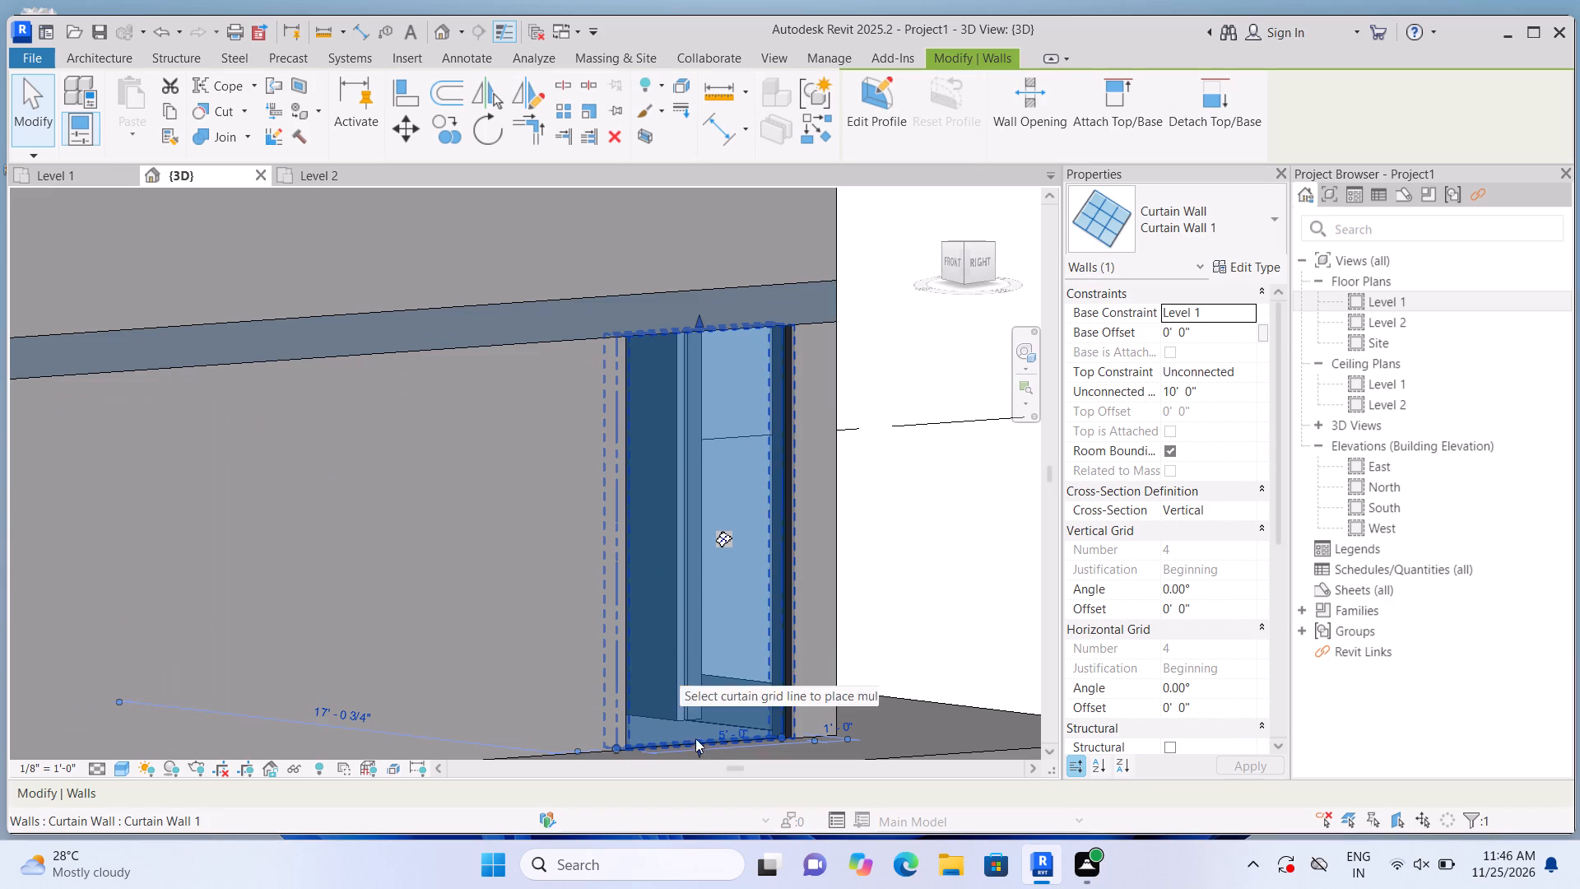
drag(695, 745, 713, 631)
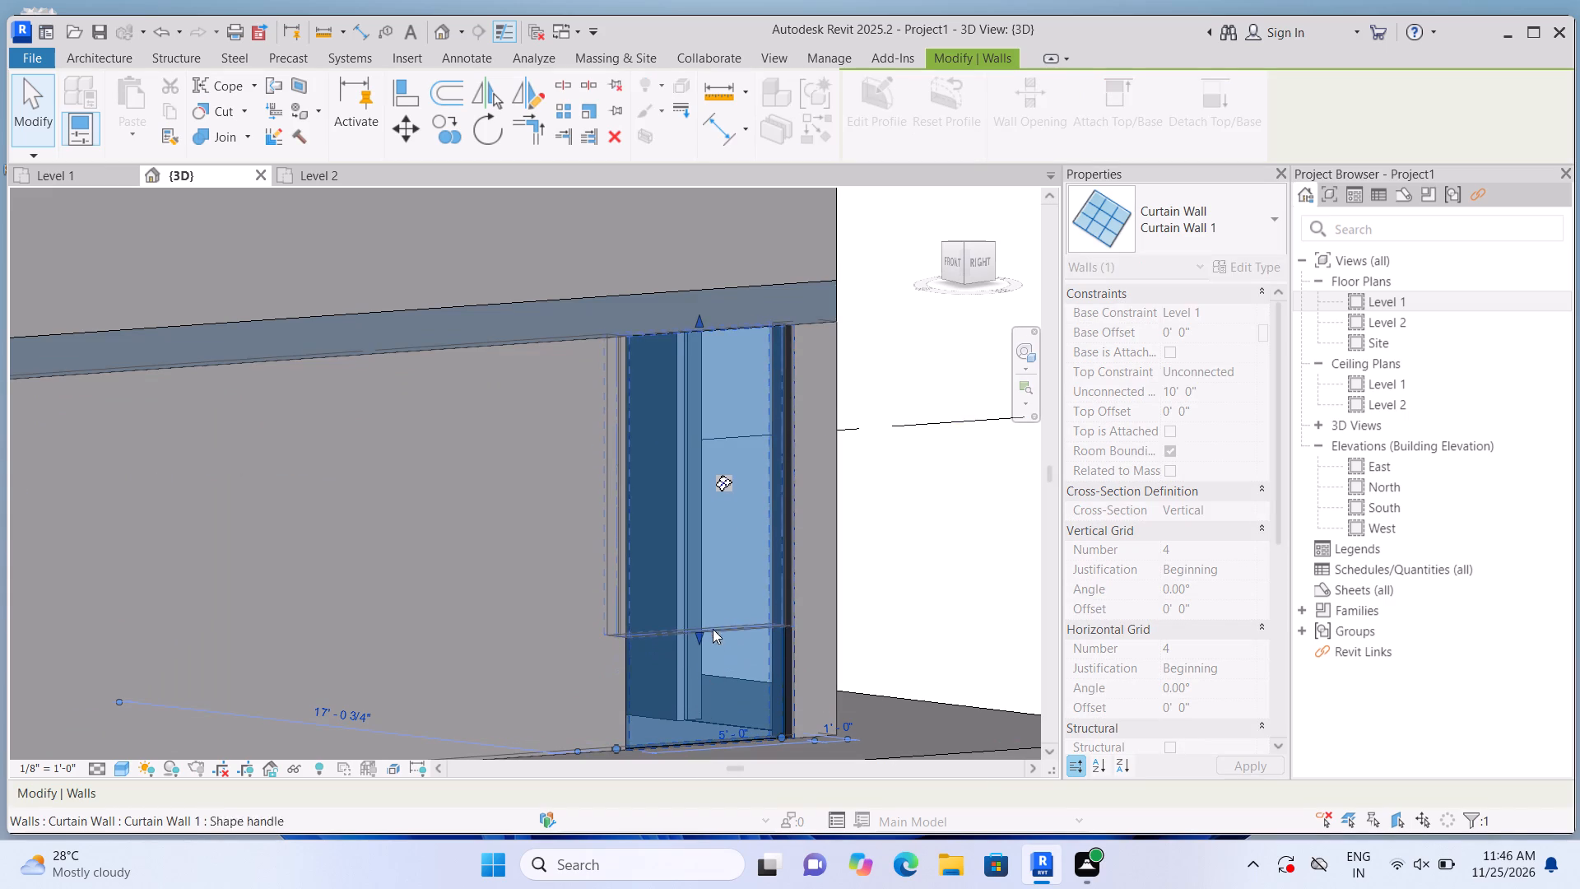
scroll(730, 602, down, 2)
drag(703, 621, 709, 600)
scroll(712, 613, up, 1)
scroll(712, 613, down, 2)
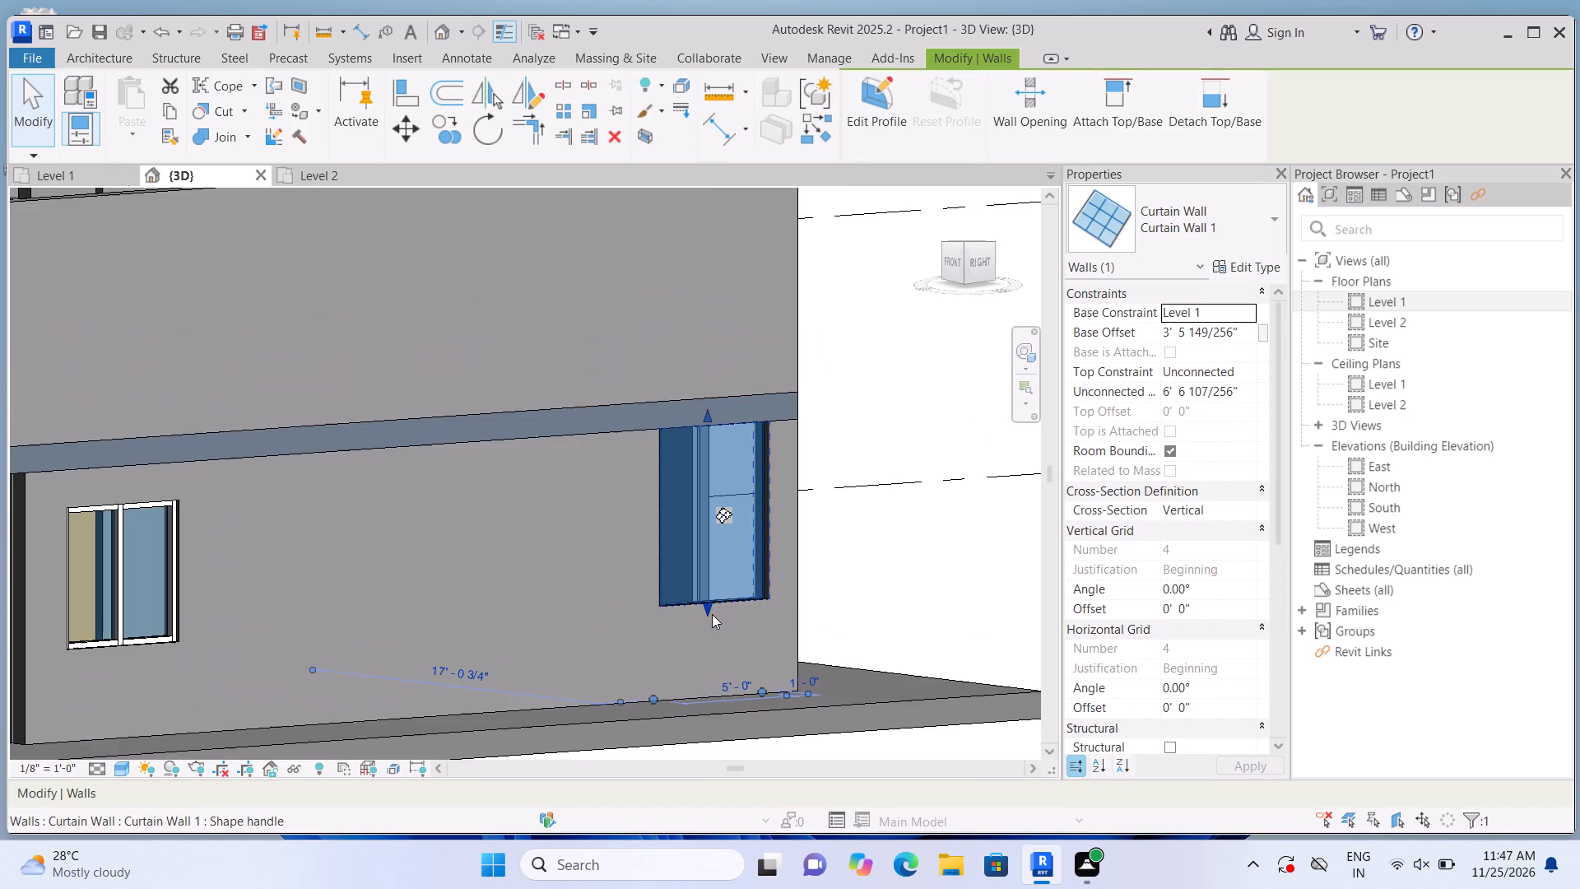
scroll(712, 614, up, 4)
click(705, 597)
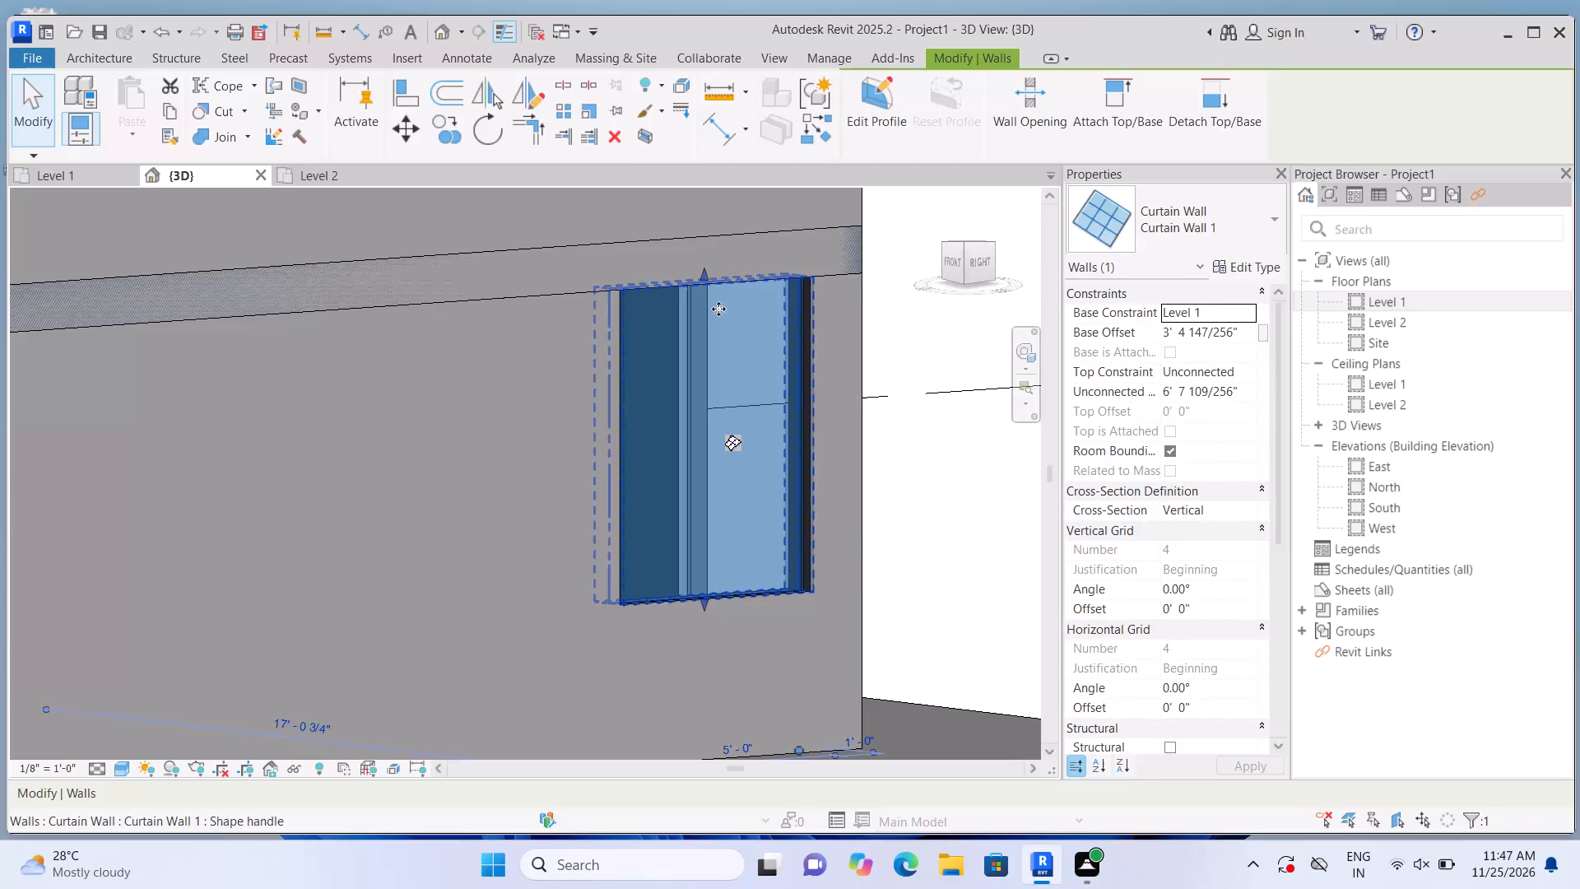
Lower the top edge of the curtain wall near the rear corner to an unconnected height of about 5'-2 1/2".
drag(702, 266, 709, 349)
scroll(709, 349, down, 2)
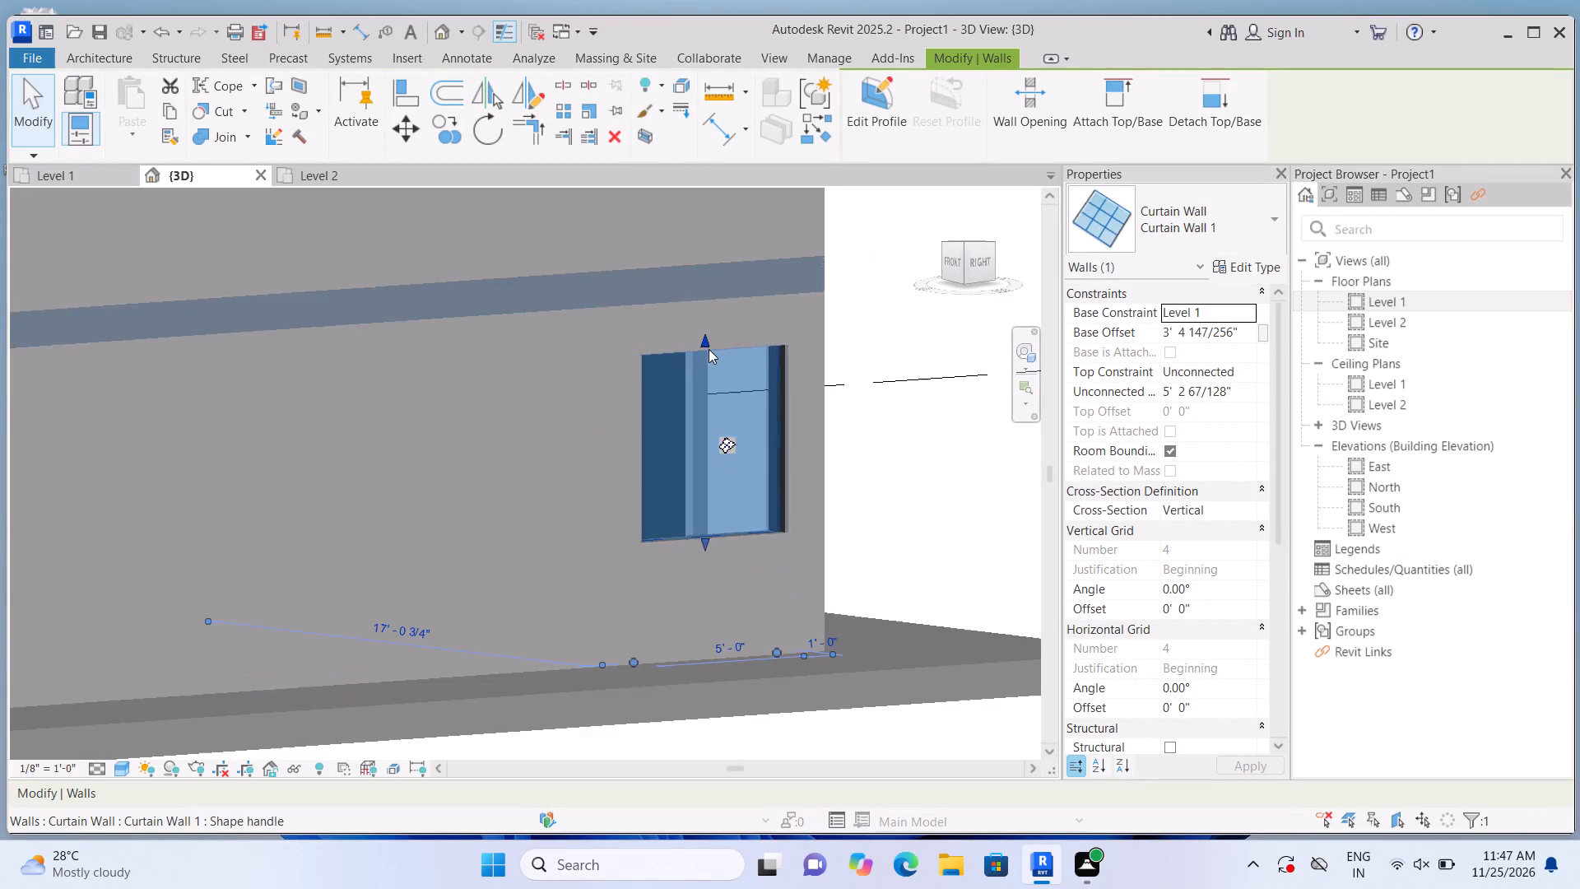
scroll(709, 349, down, 2)
scroll(721, 354, up, 5)
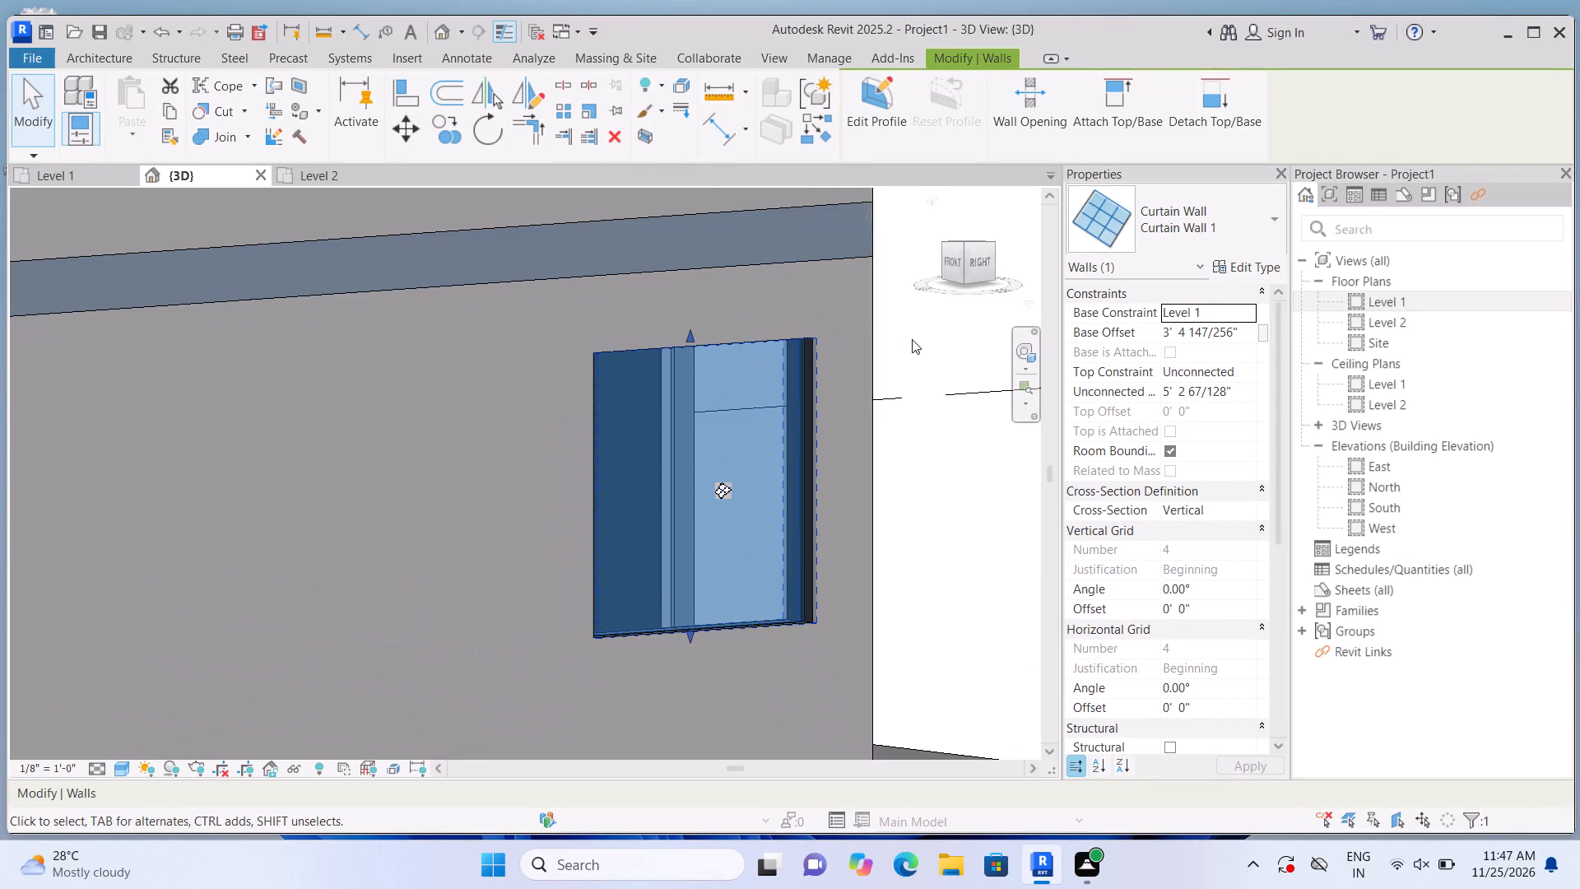
click(912, 339)
Add a vertical curtain grid line at the midpoint of the right-side wall's rear window, 2'-6" from each side.
click(541, 127)
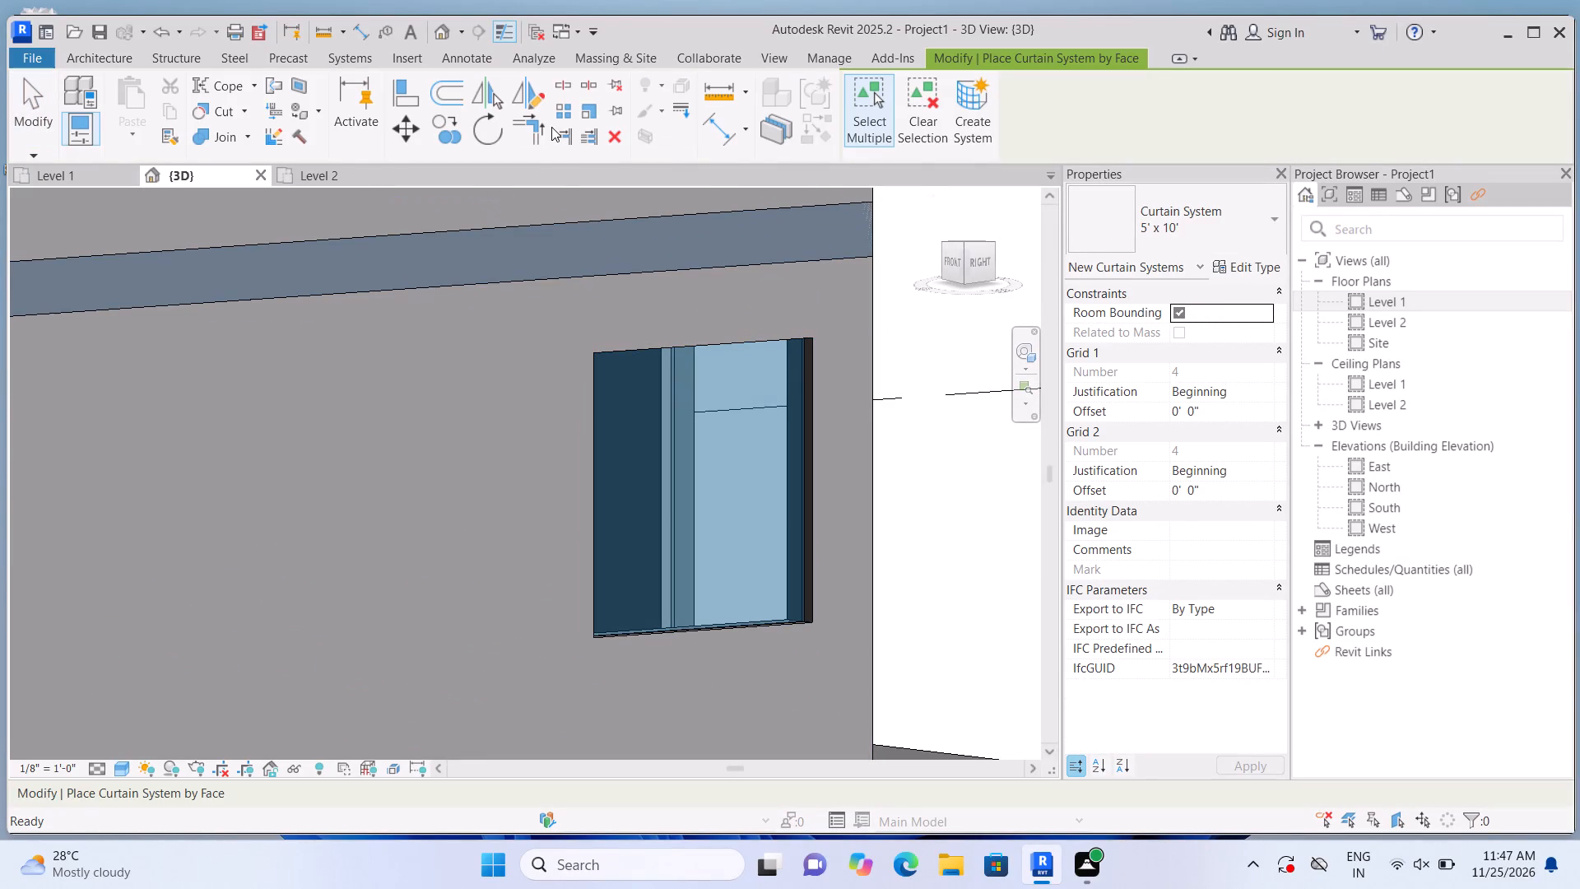
click(113, 56)
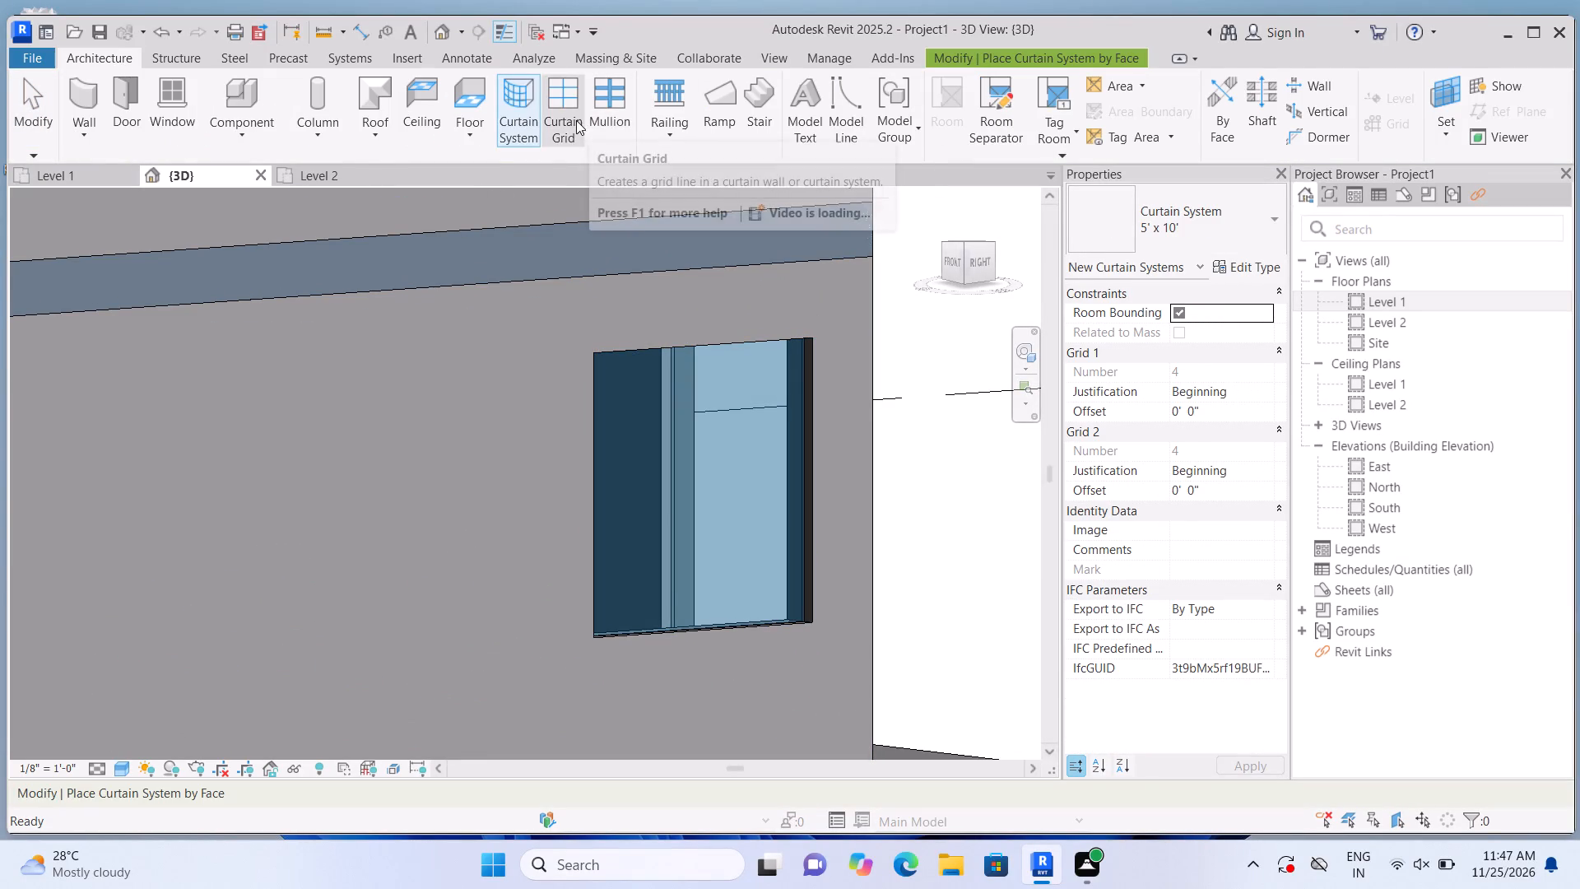
click(576, 120)
scroll(730, 372, up, 1)
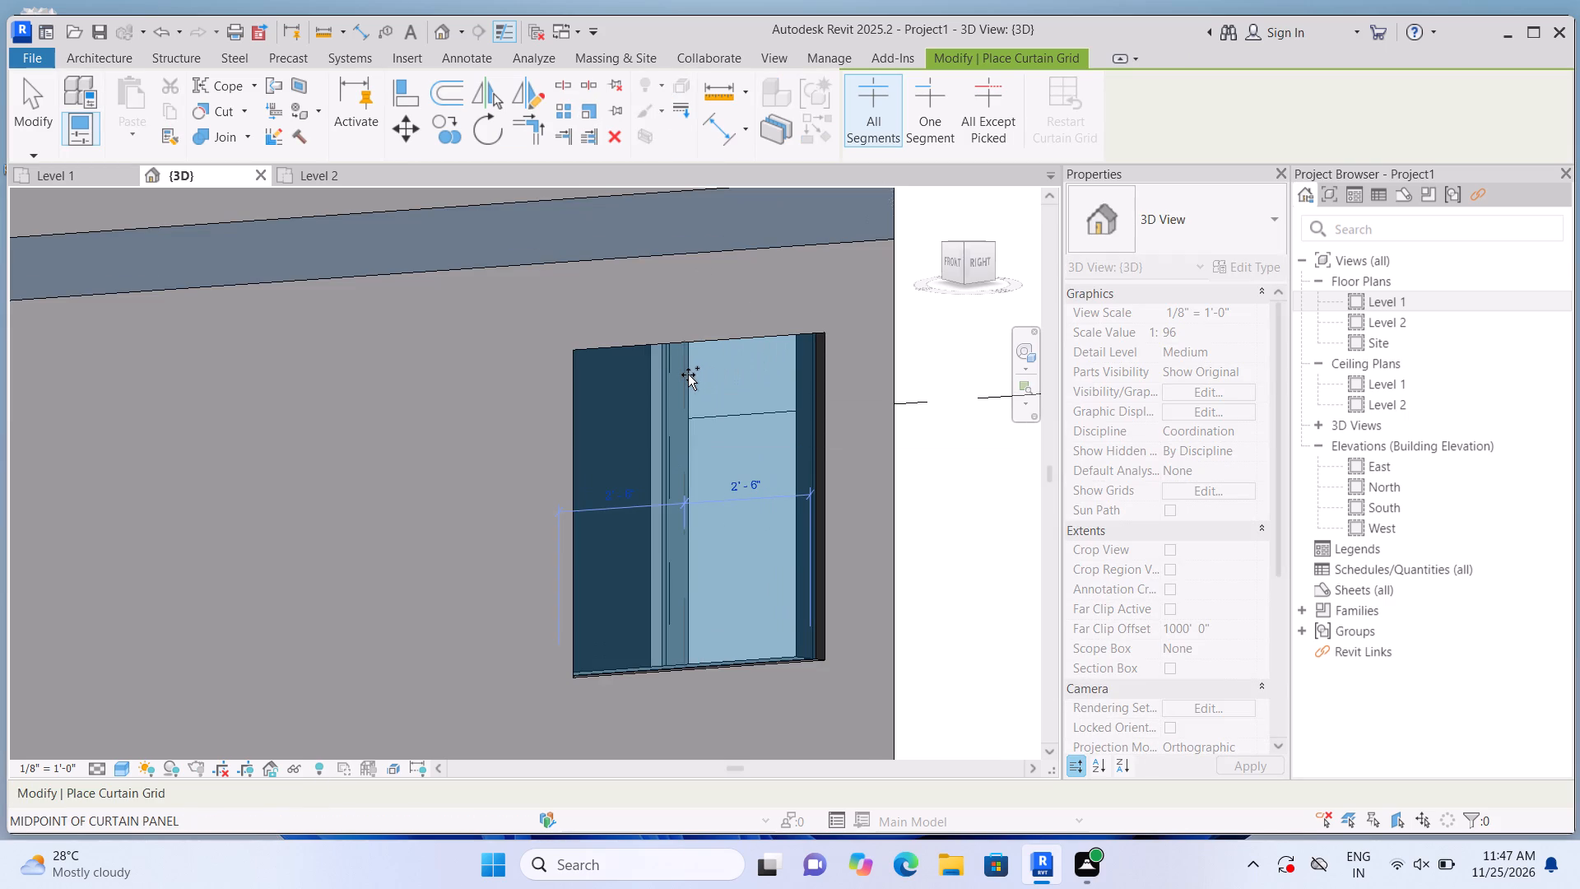
click(688, 375)
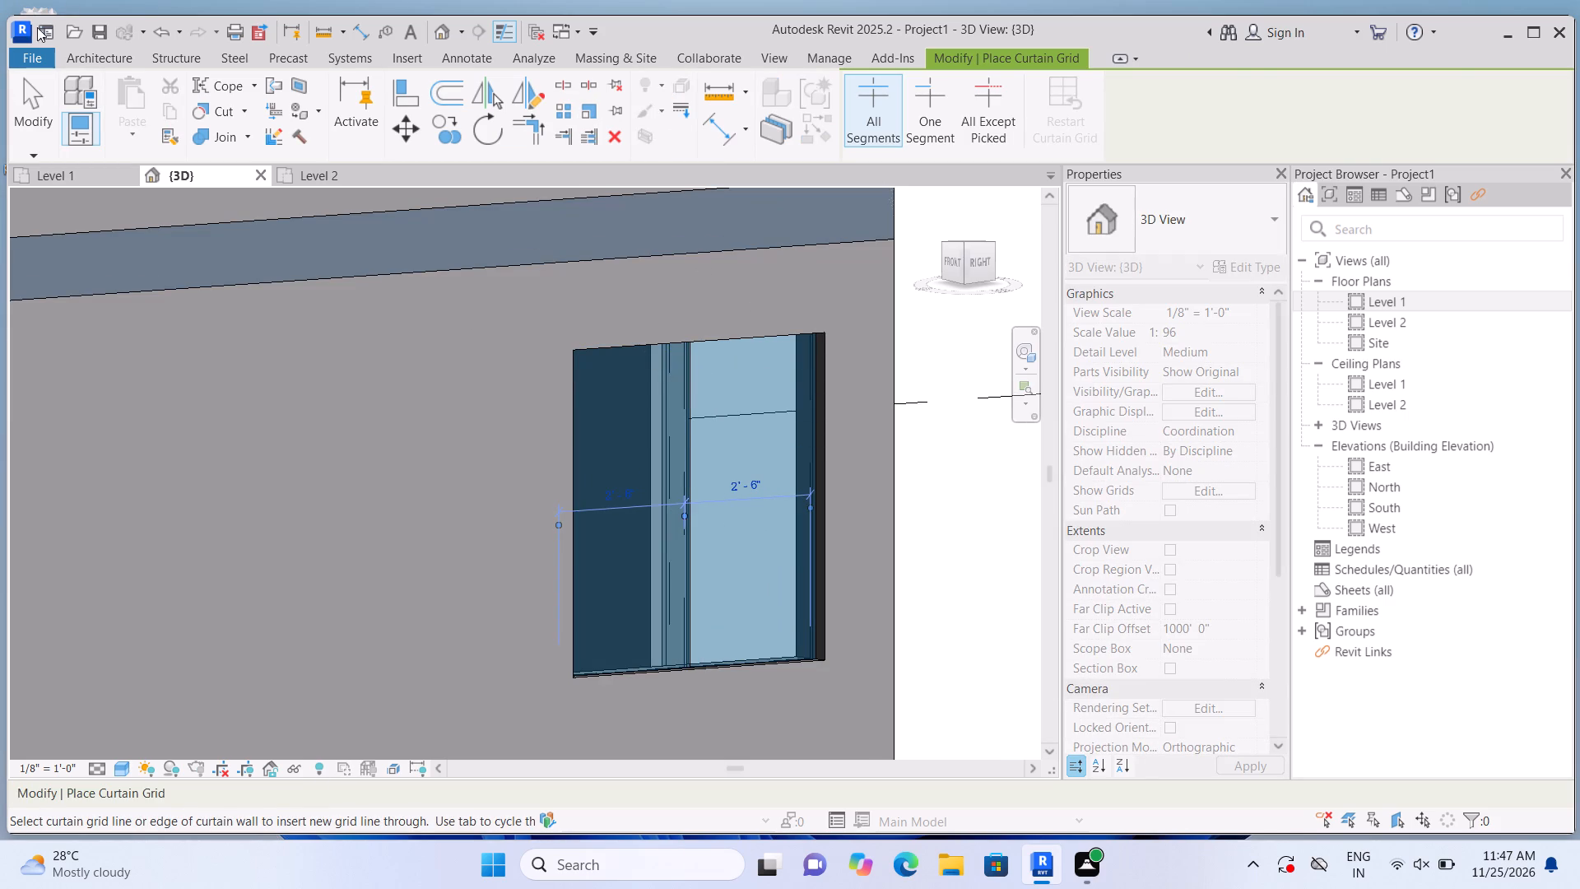
Place 2.5" x 5" rectangular mullions on the rear window's central grid line and all four edges.
click(114, 59)
click(623, 128)
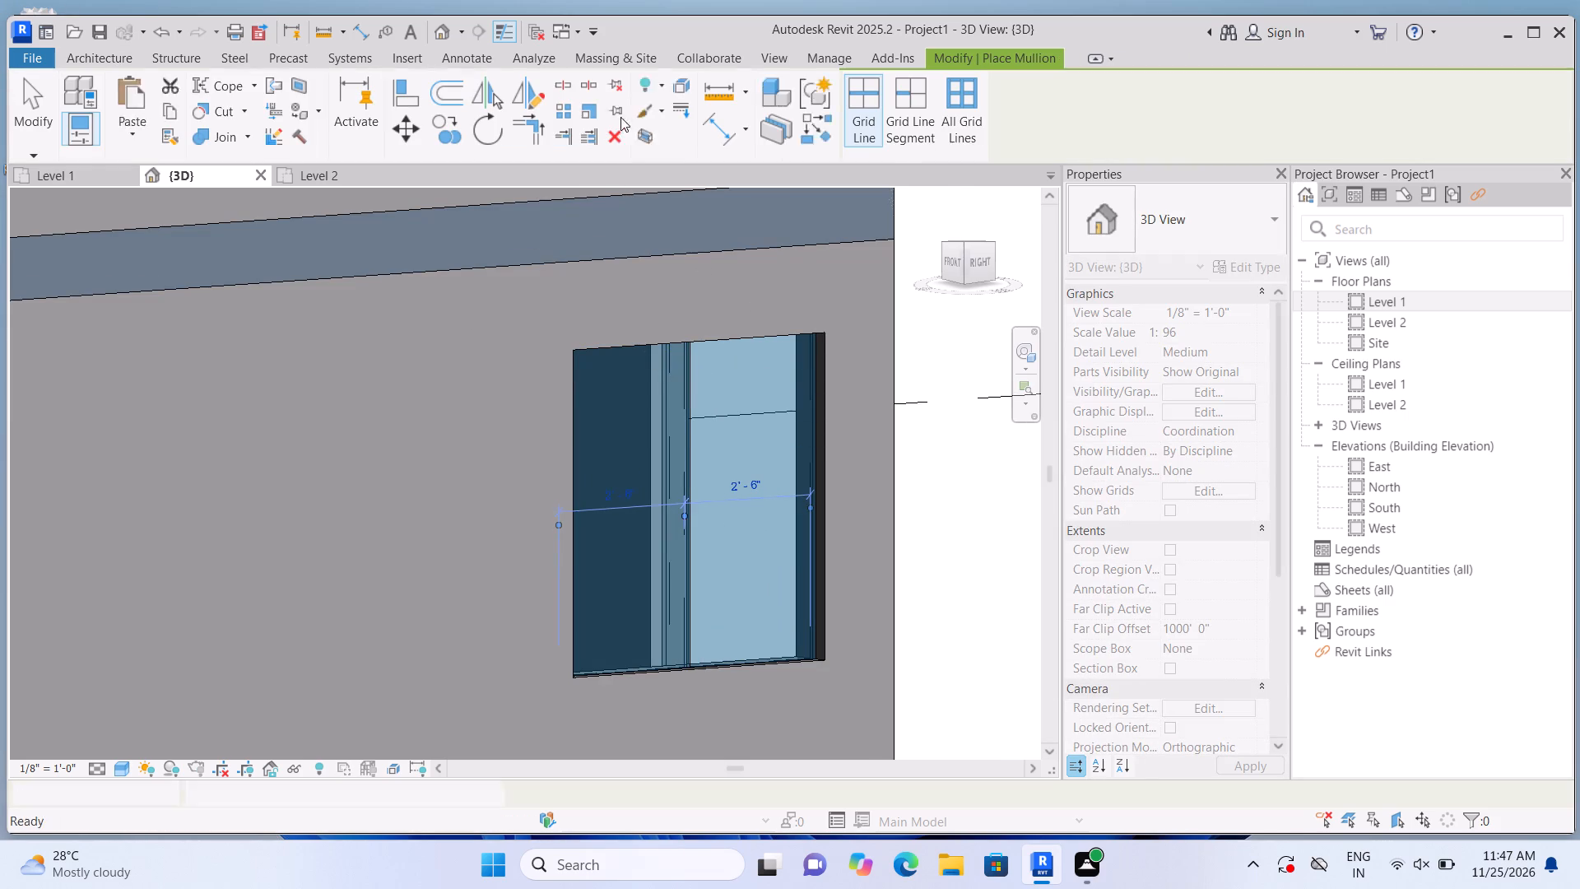
click(698, 463)
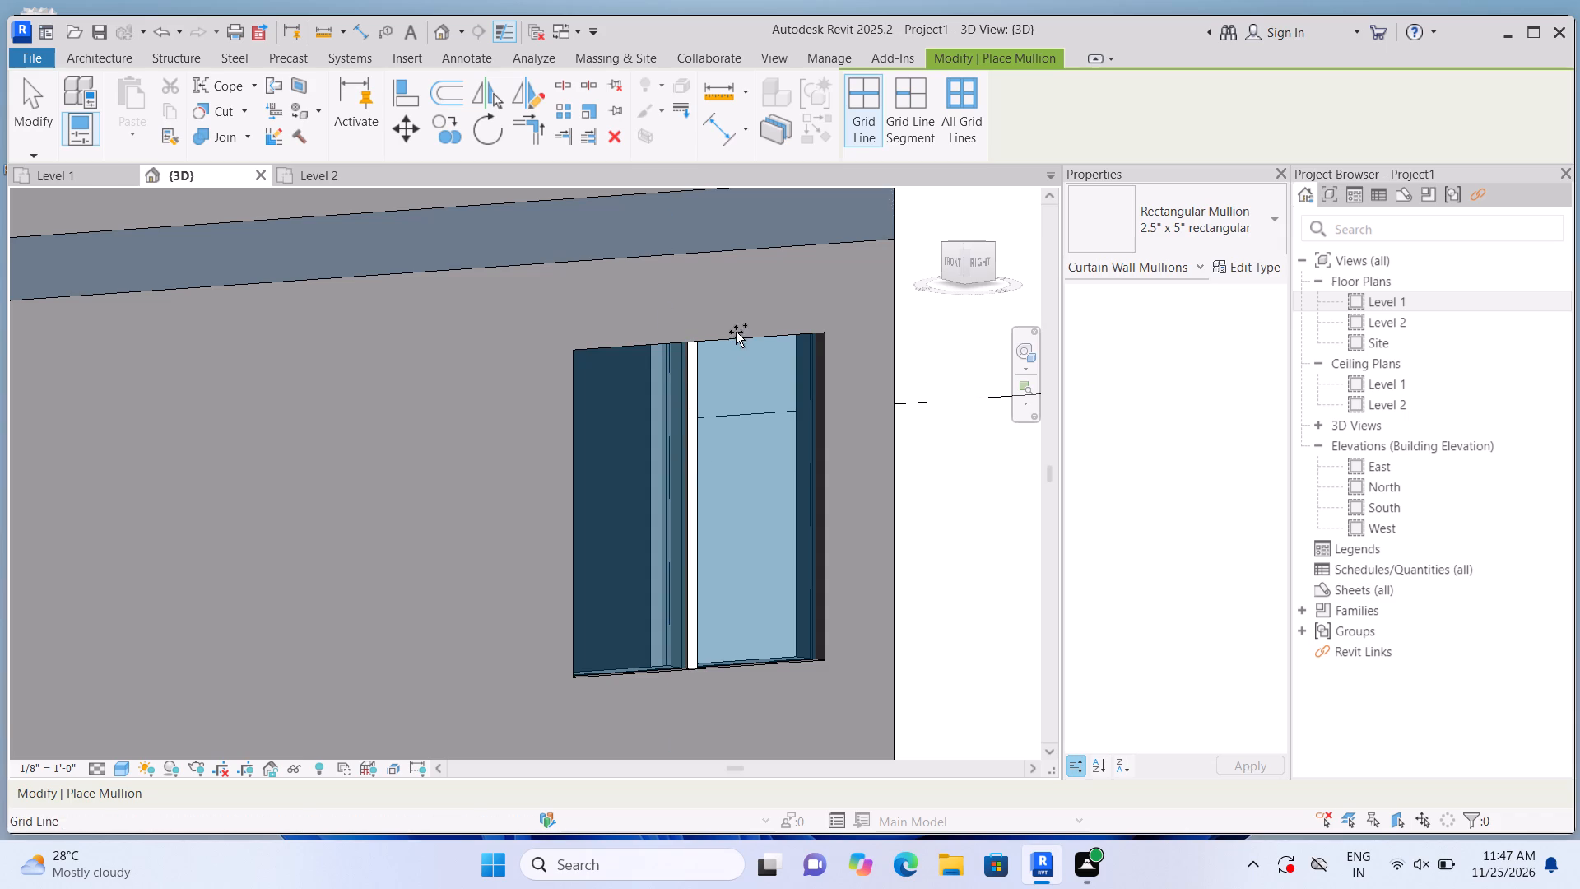
click(736, 352)
click(811, 472)
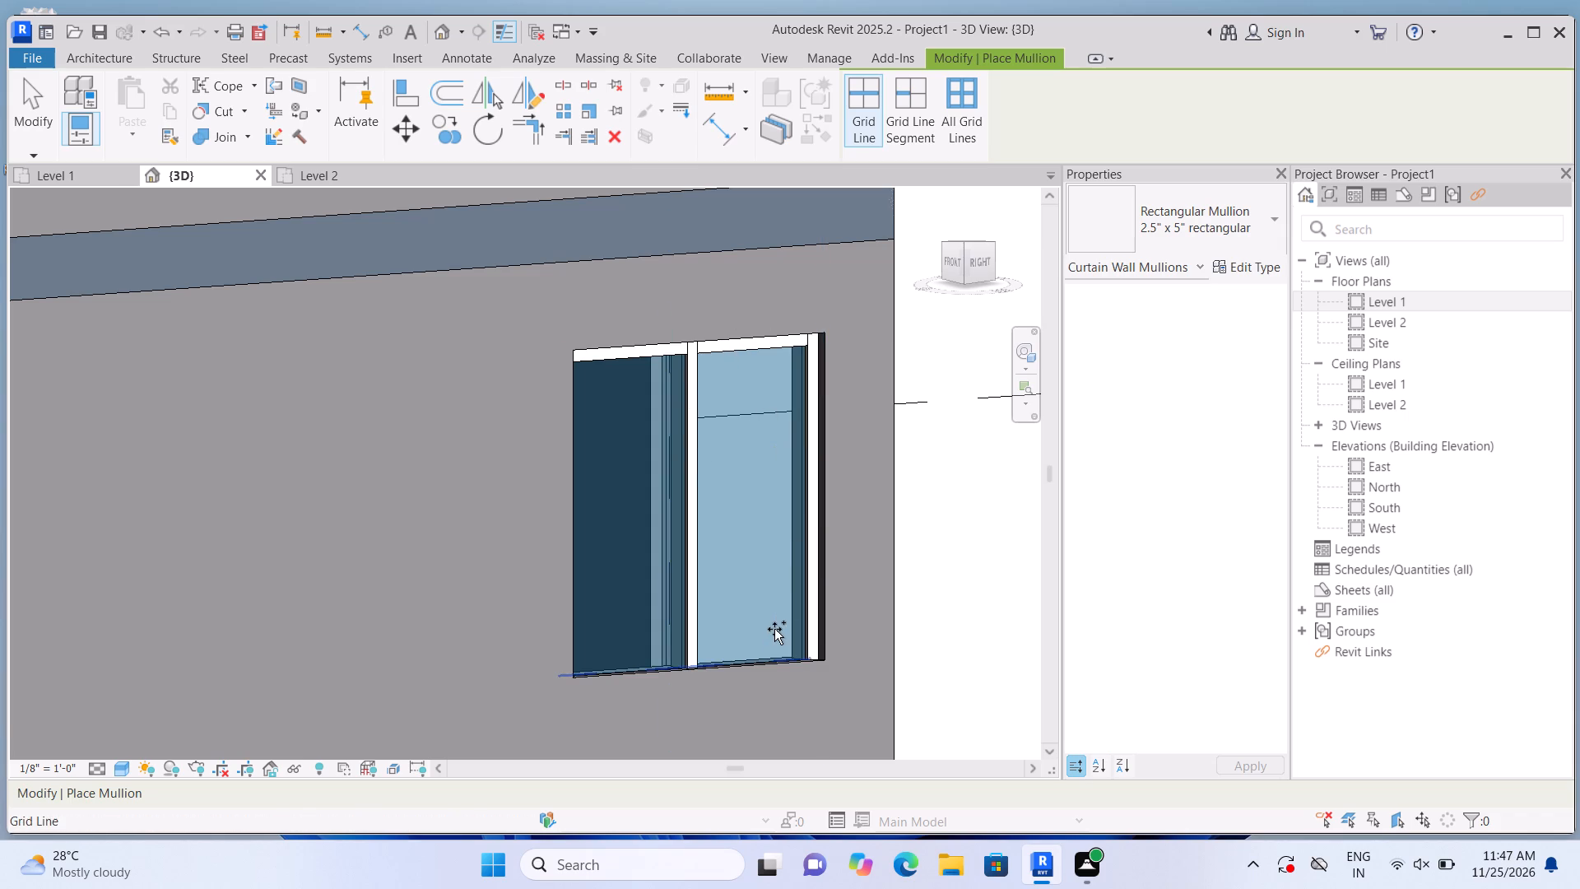
click(766, 648)
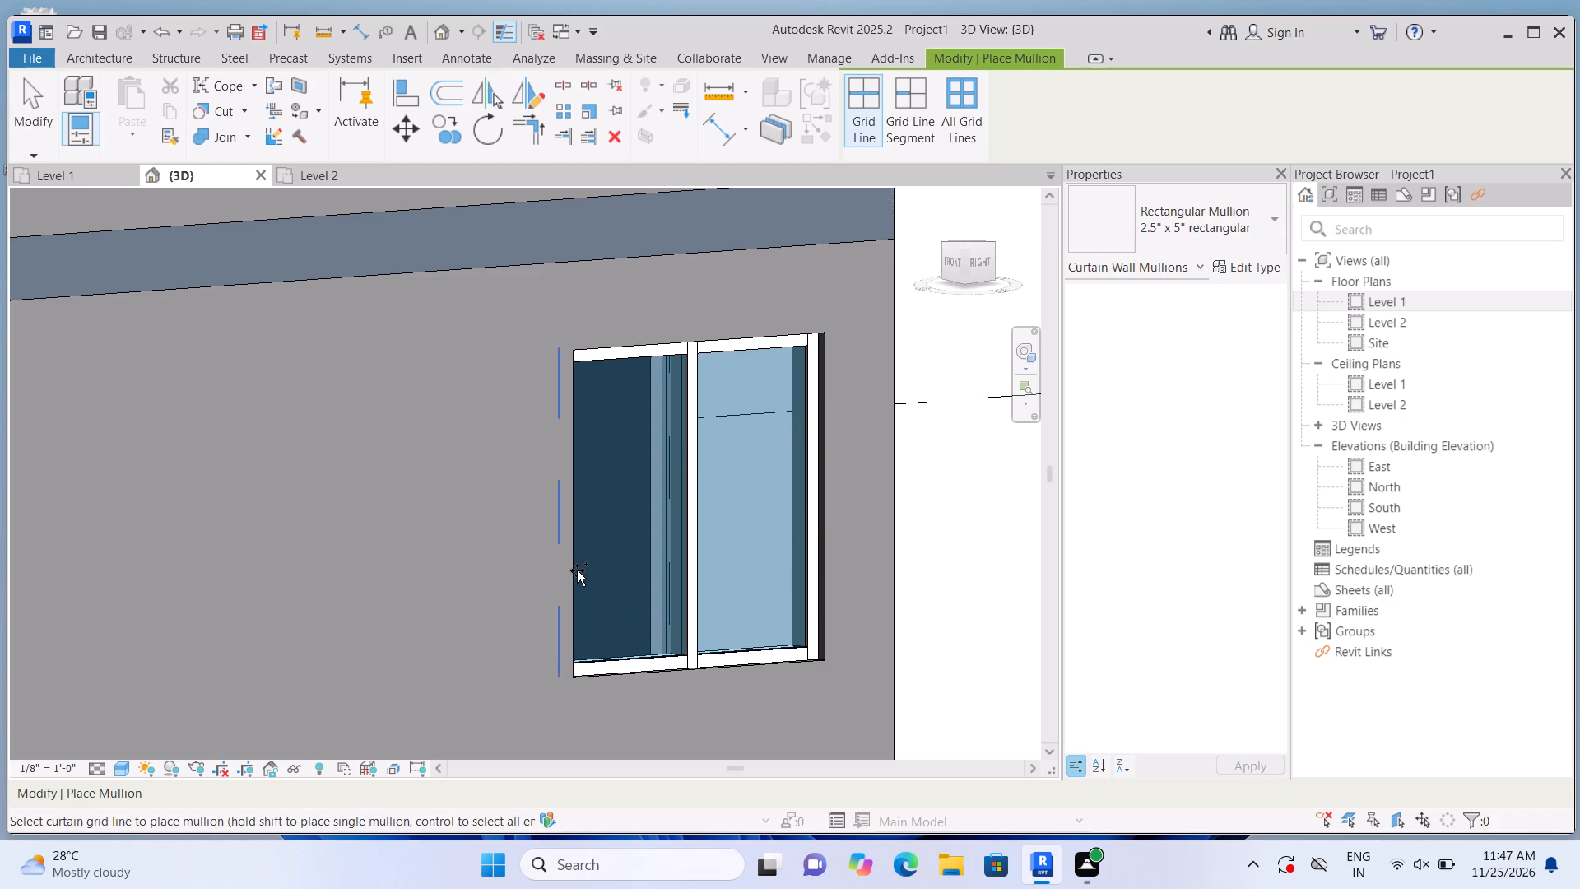
click(577, 570)
scroll(583, 569, down, 11)
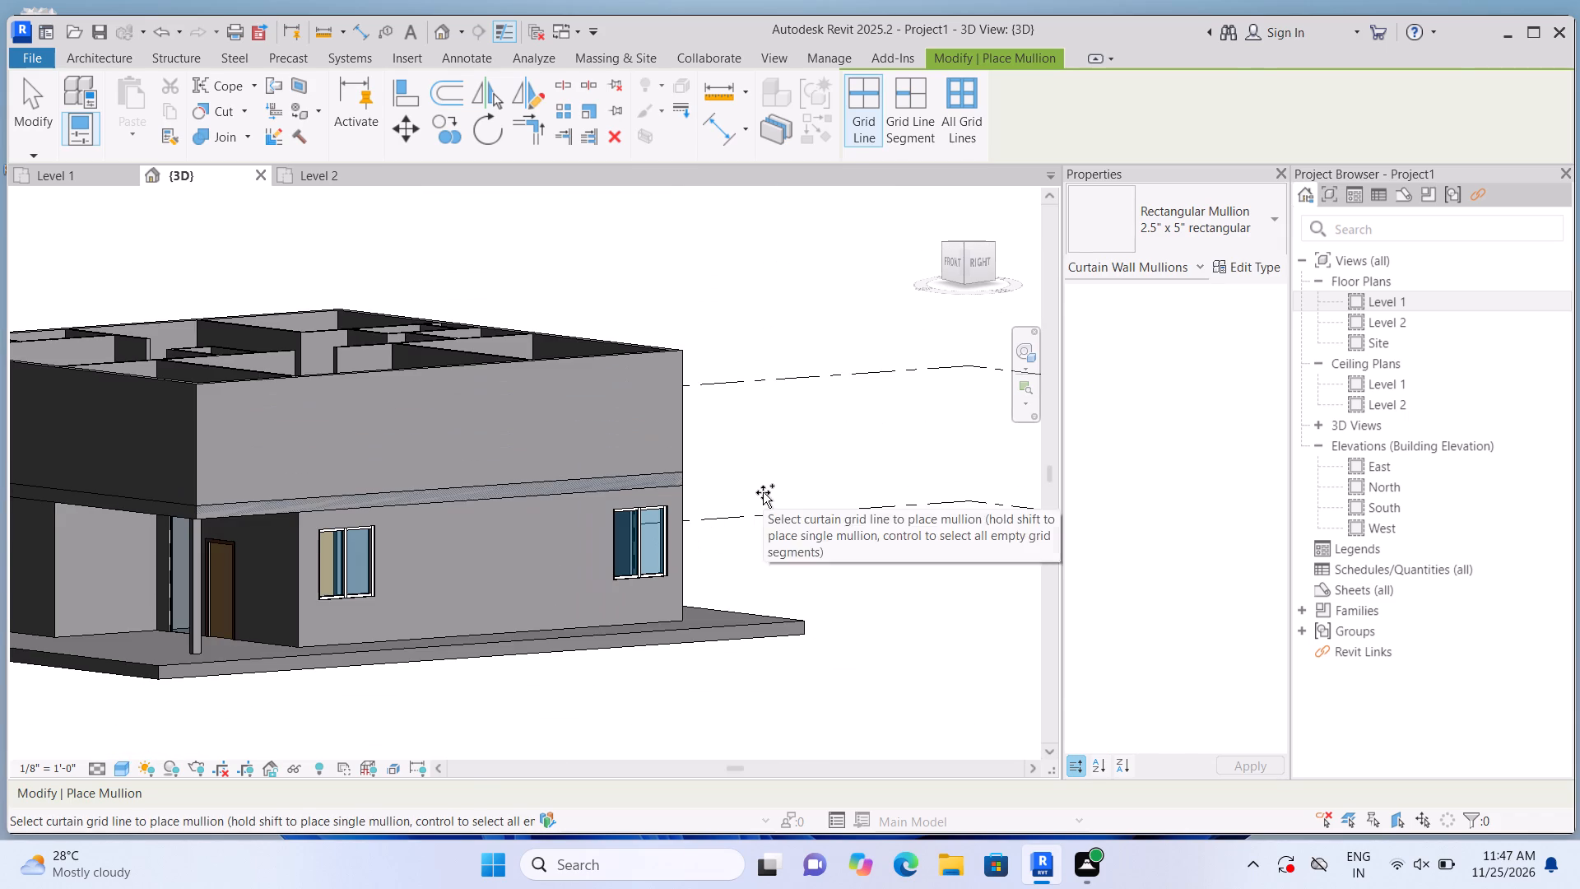
key(Escape)
Inspect the house's right-side and rear facades in 3D, checking the finished windows and the rear curtain walls.
scroll(805, 468, down, 2)
shift+middle_drag(826, 474, 739, 503)
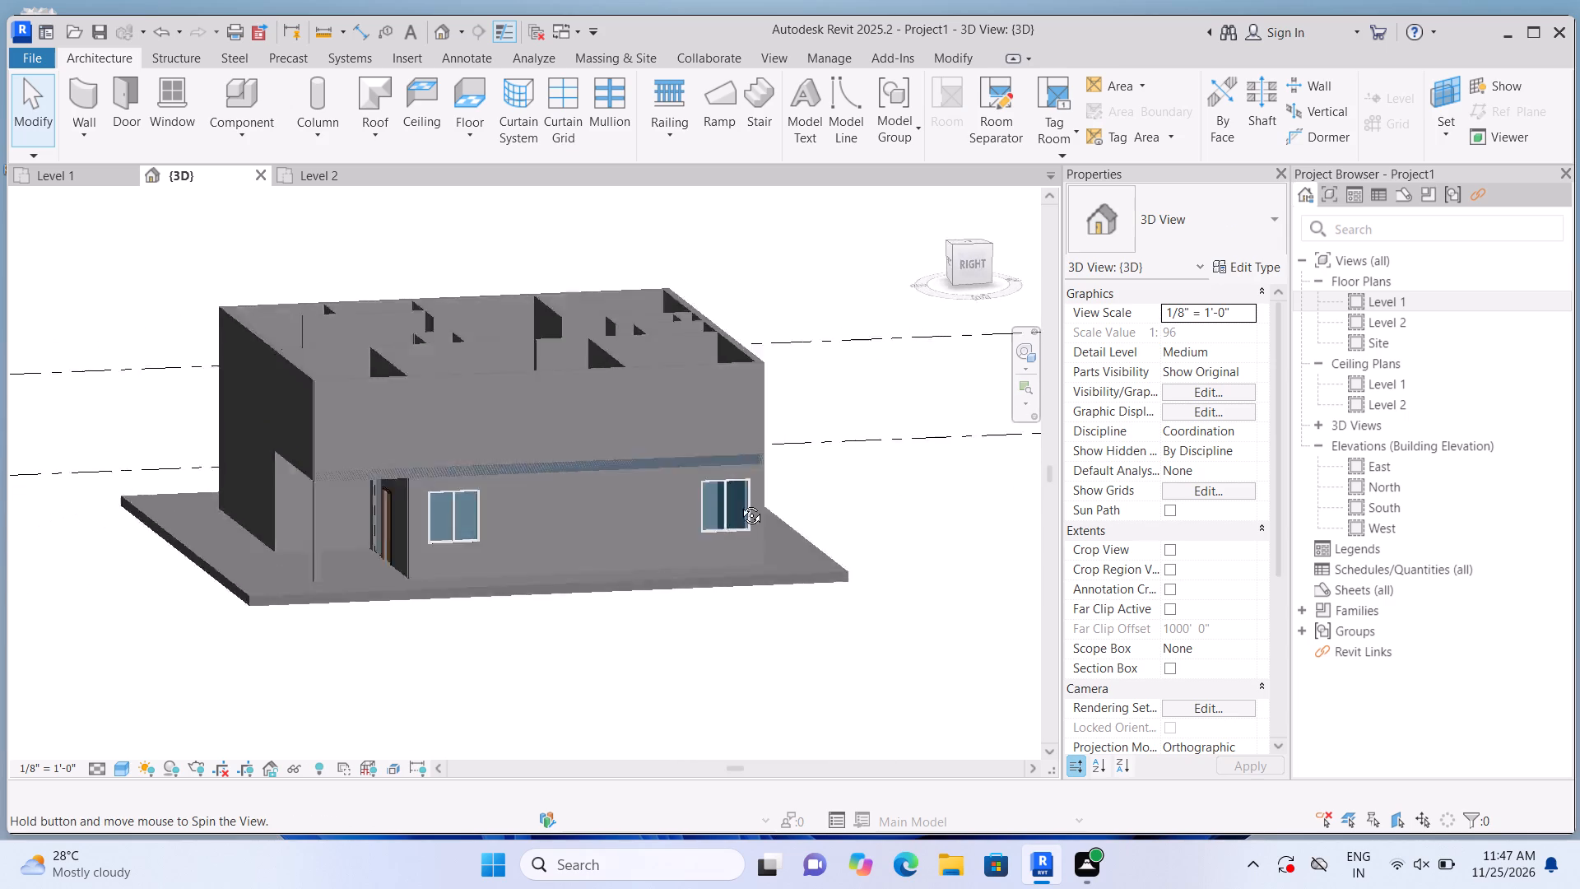
shift+middle_drag(739, 503, 699, 501)
shift+middle_drag(649, 477, 634, 475)
shift+middle_drag(736, 603, 566, 618)
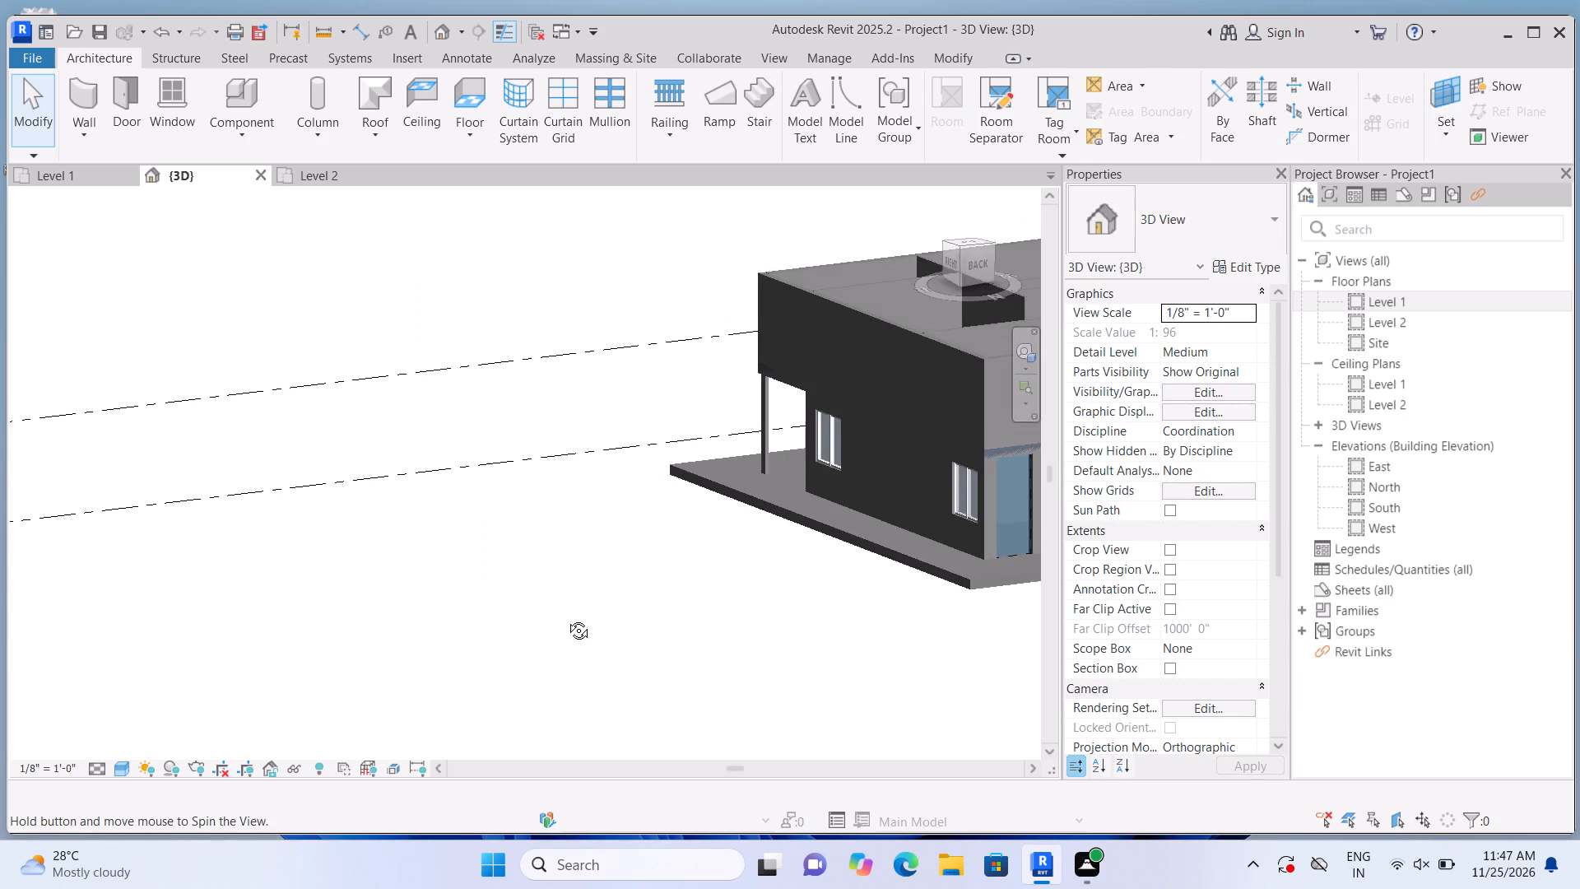
shift+middle_drag(566, 618, 566, 617)
middle_drag(653, 532, 463, 545)
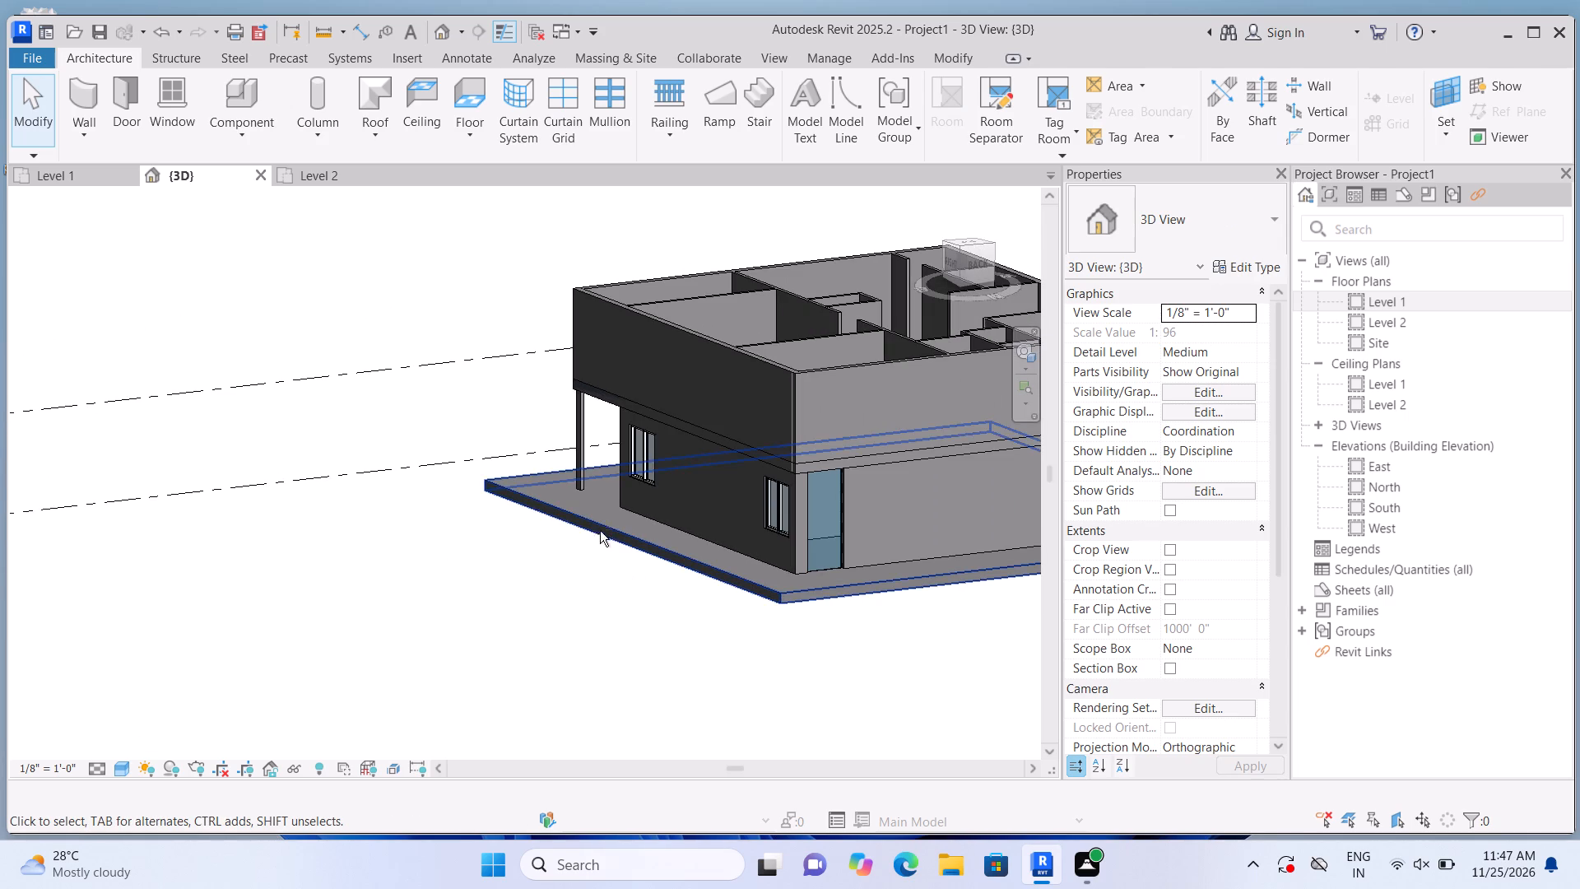
scroll(606, 740, down, 2)
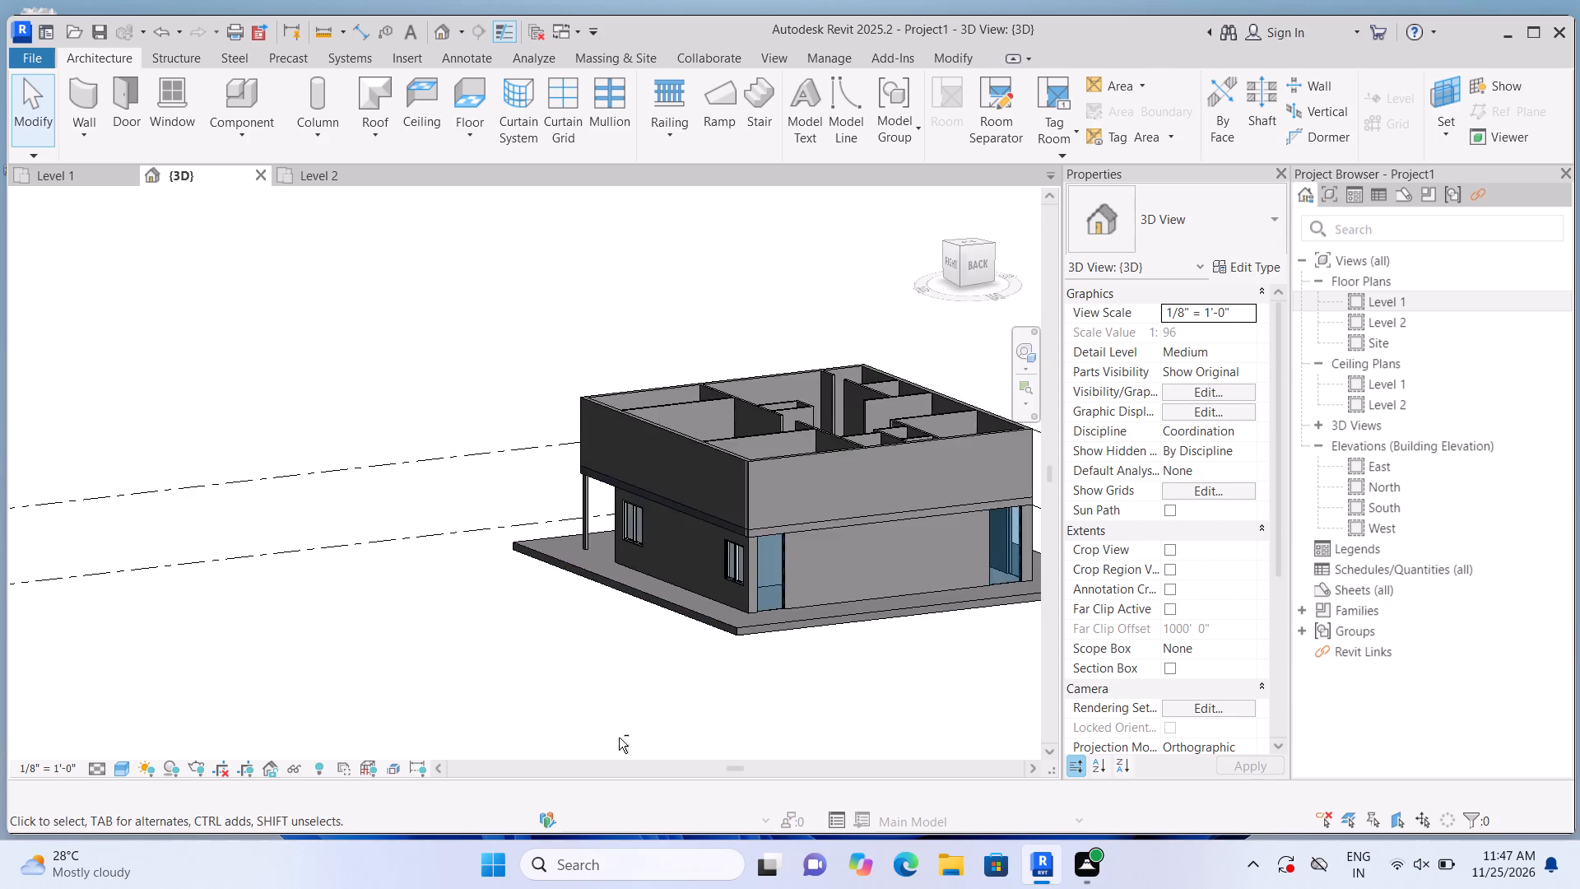
shift+middle_drag(618, 737, 695, 673)
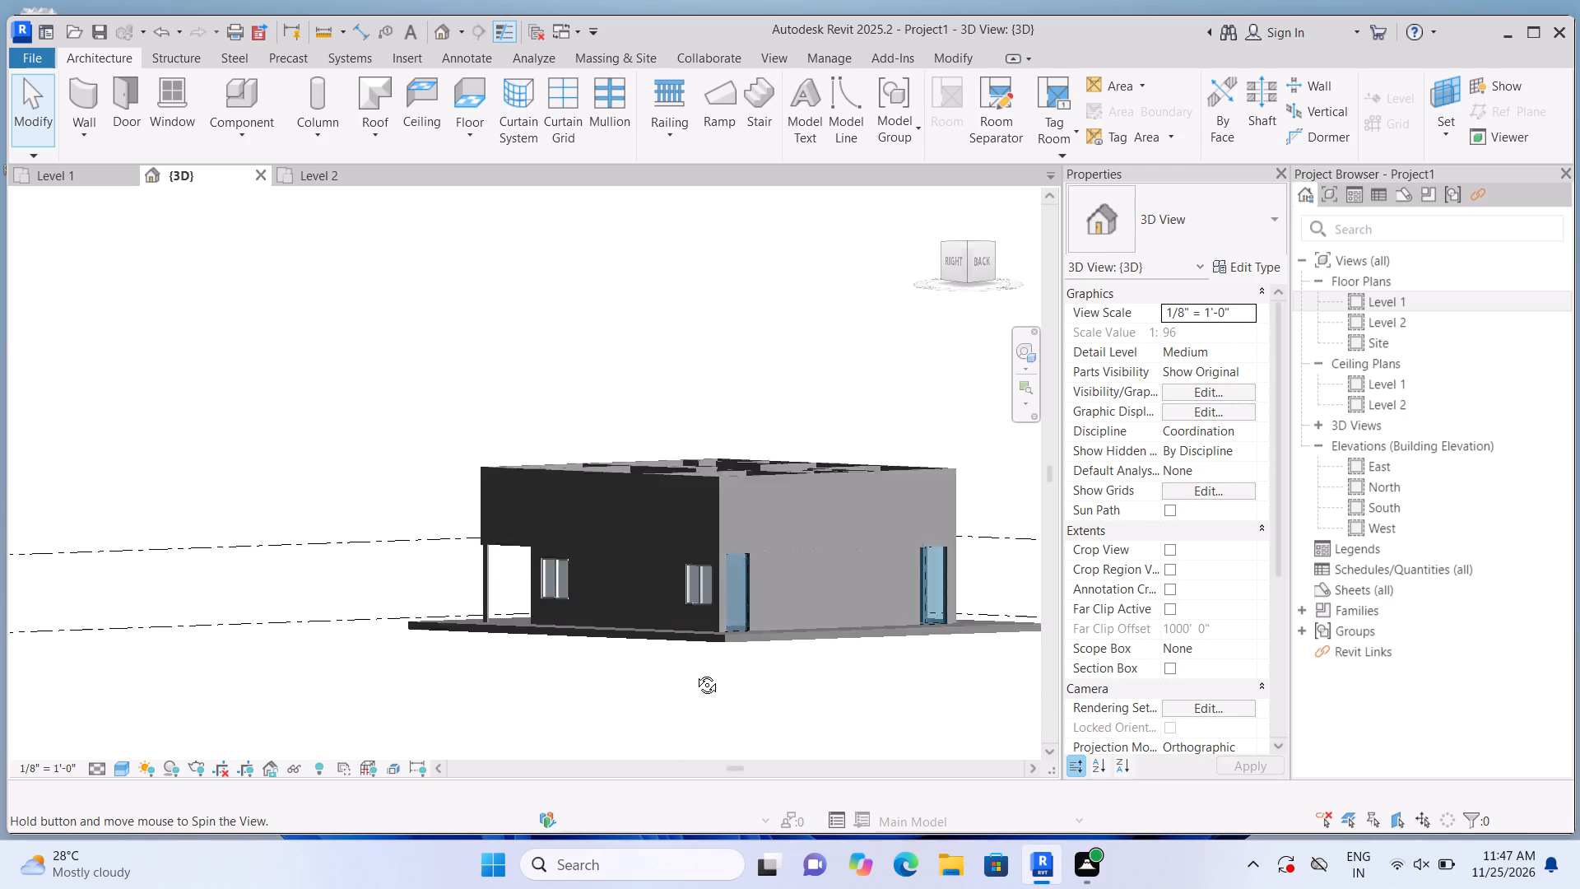
shift+middle_drag(695, 673, 656, 694)
scroll(768, 714, up, 4)
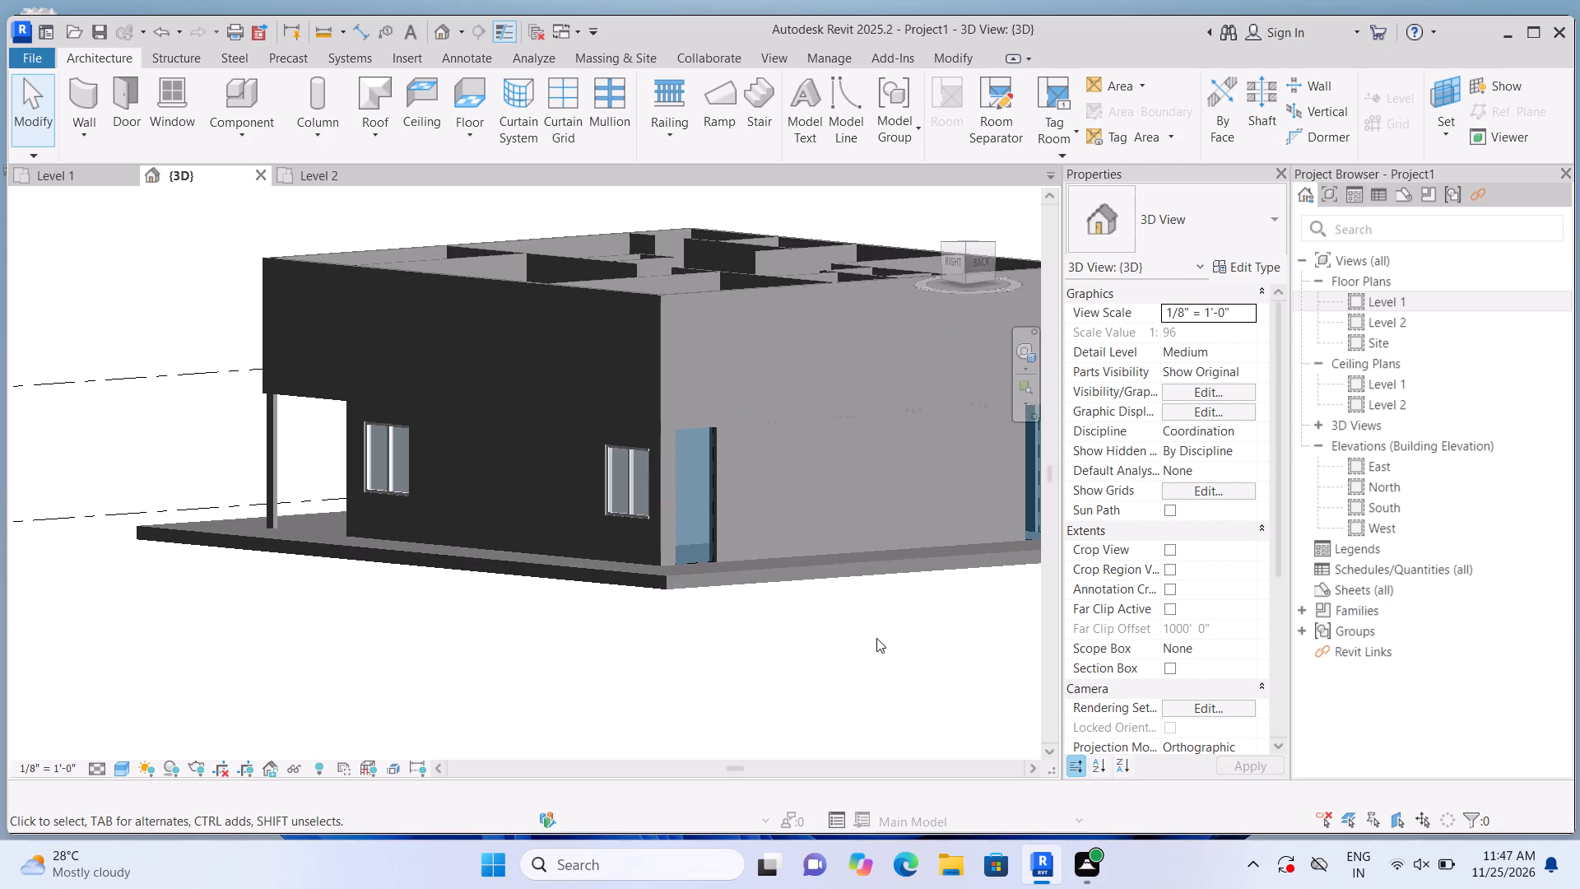
middle_drag(863, 632, 632, 649)
scroll(644, 657, up, 2)
scroll(662, 662, down, 3)
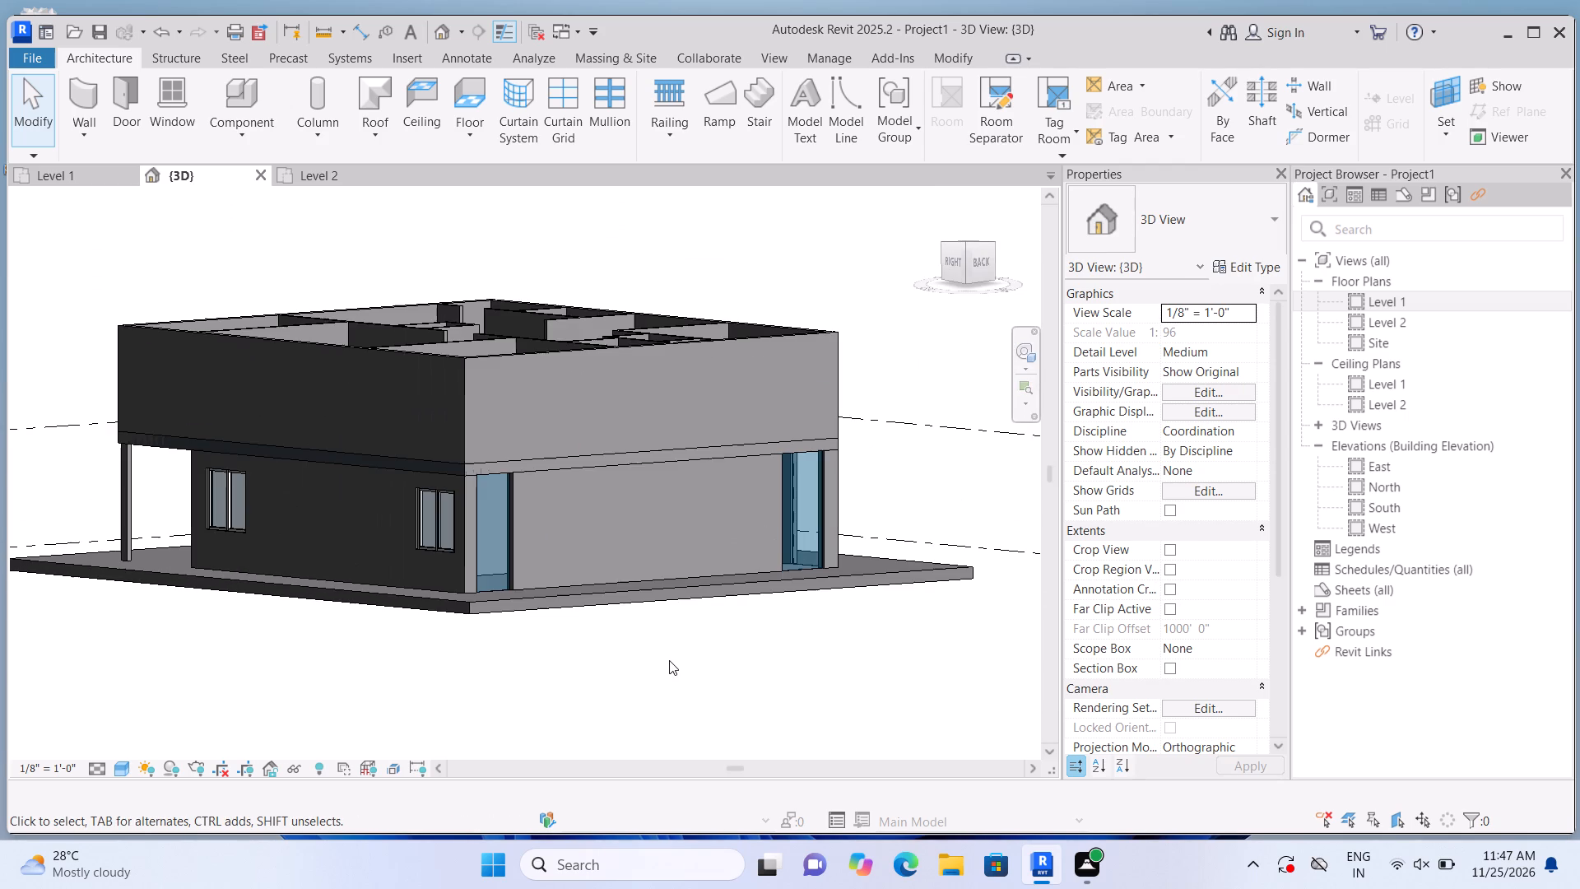
scroll(678, 640, up, 2)
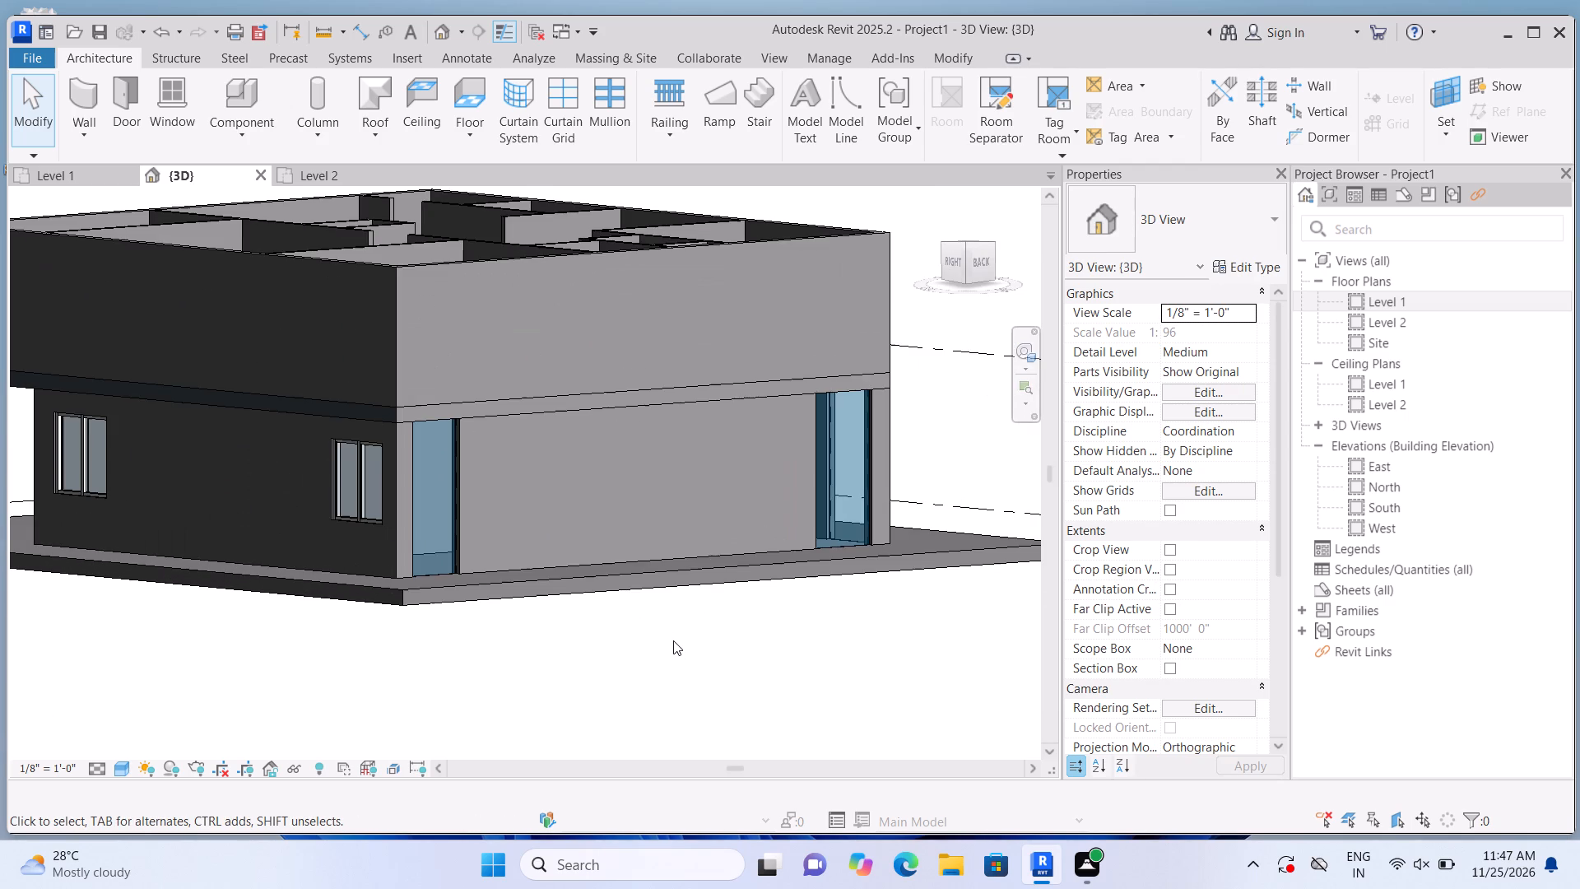
In the Level 1 floor plan, delete the existing curtain wall in the rear wall near the house's right-side corner.
double_click(1355, 303)
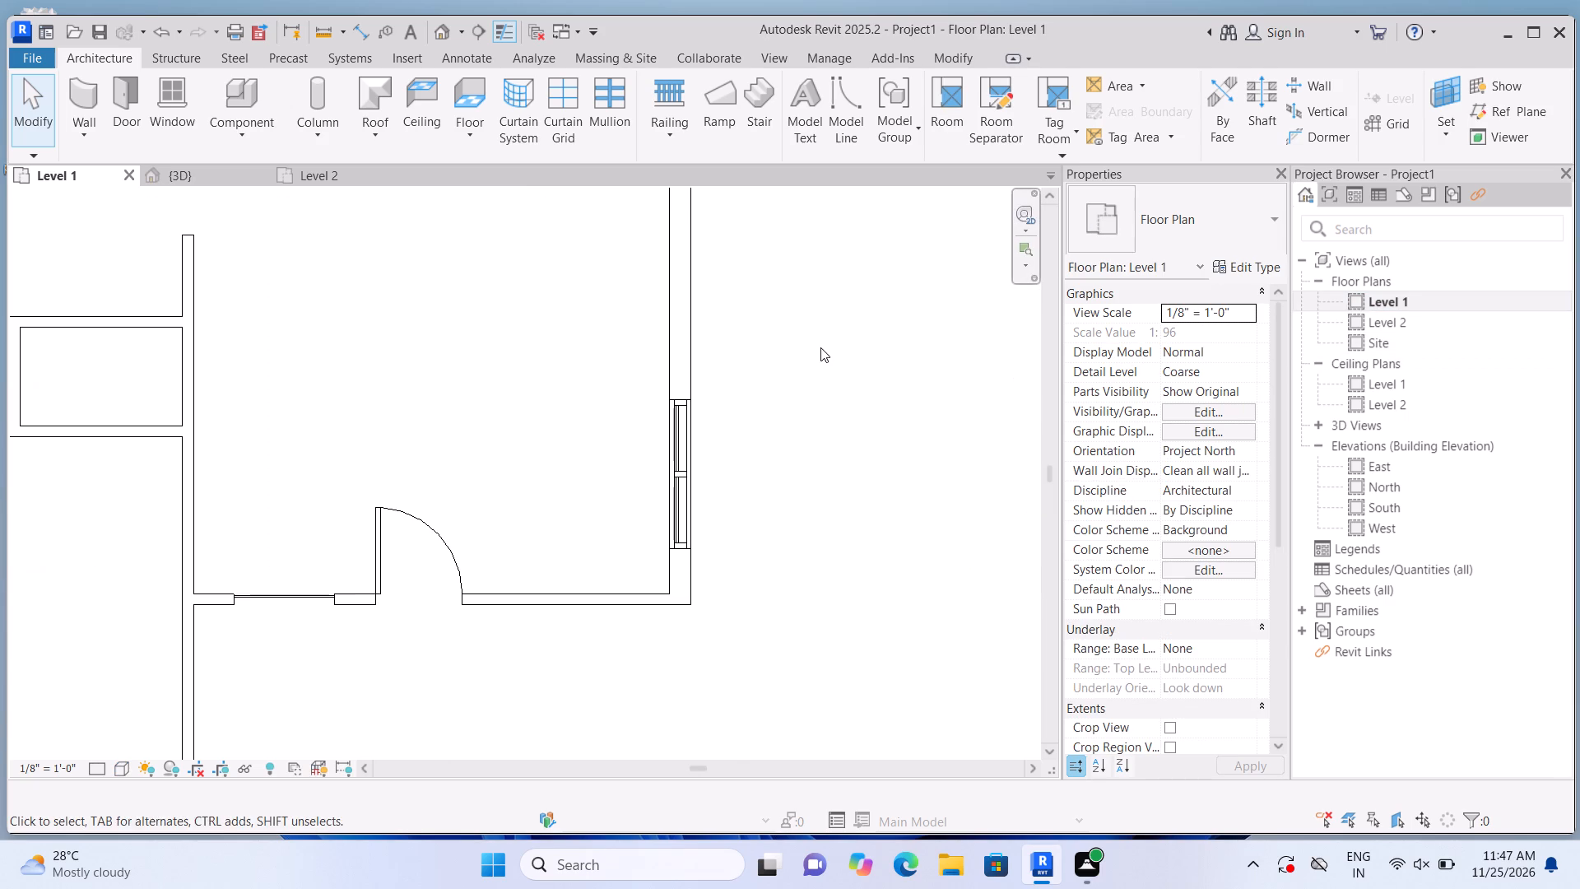
middle_drag(820, 348, 843, 612)
scroll(843, 589, down, 5)
middle_drag(824, 338, 824, 590)
scroll(677, 470, up, 3)
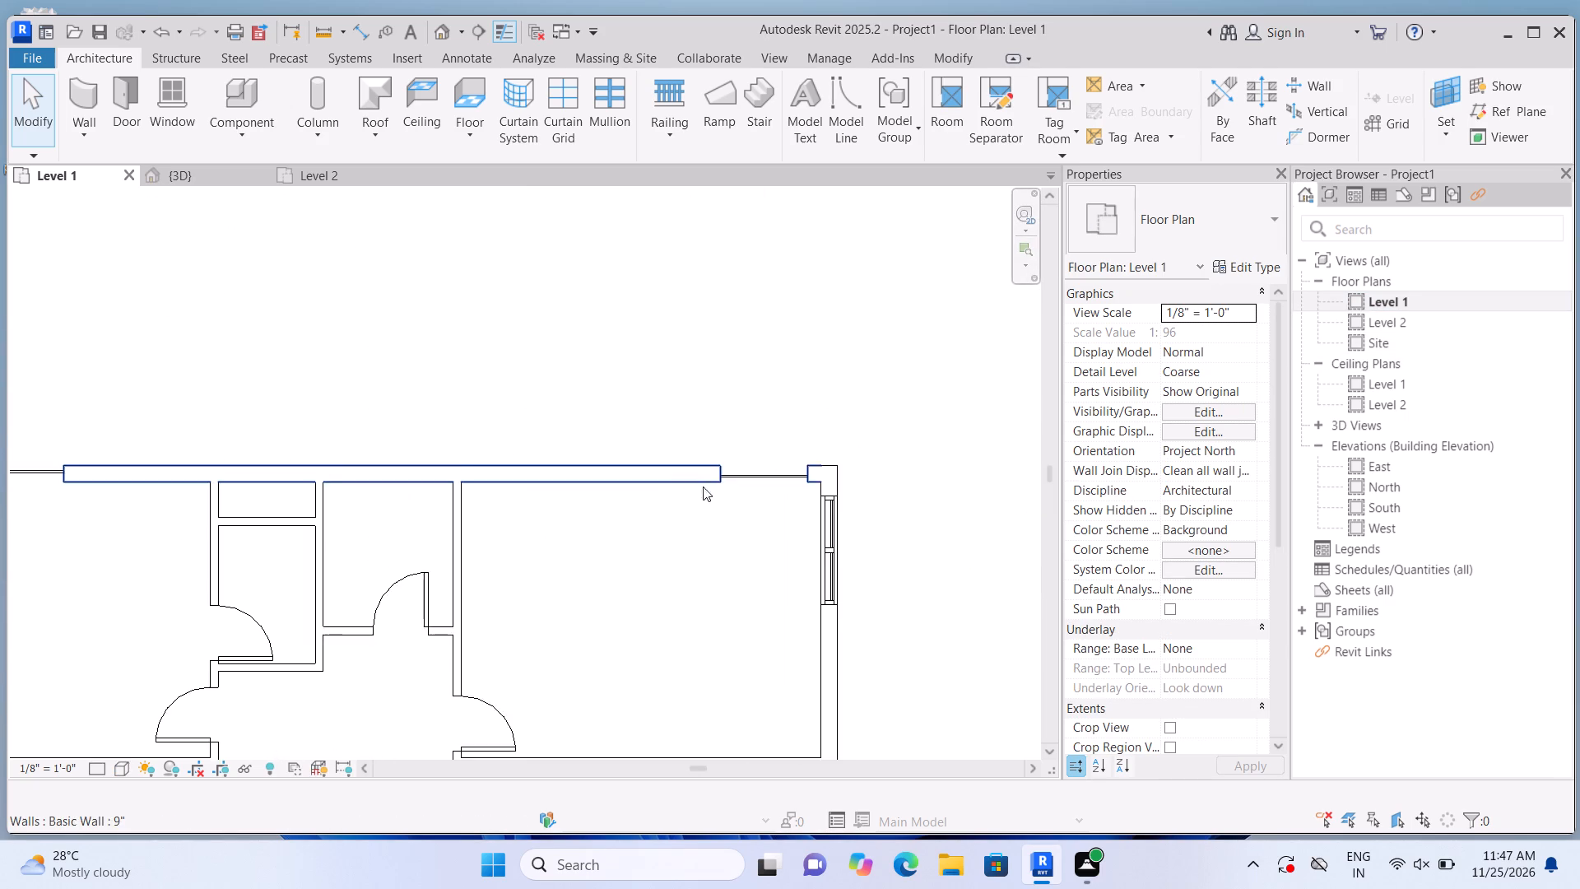
scroll(703, 486, up, 3)
click(764, 462)
key(Delete)
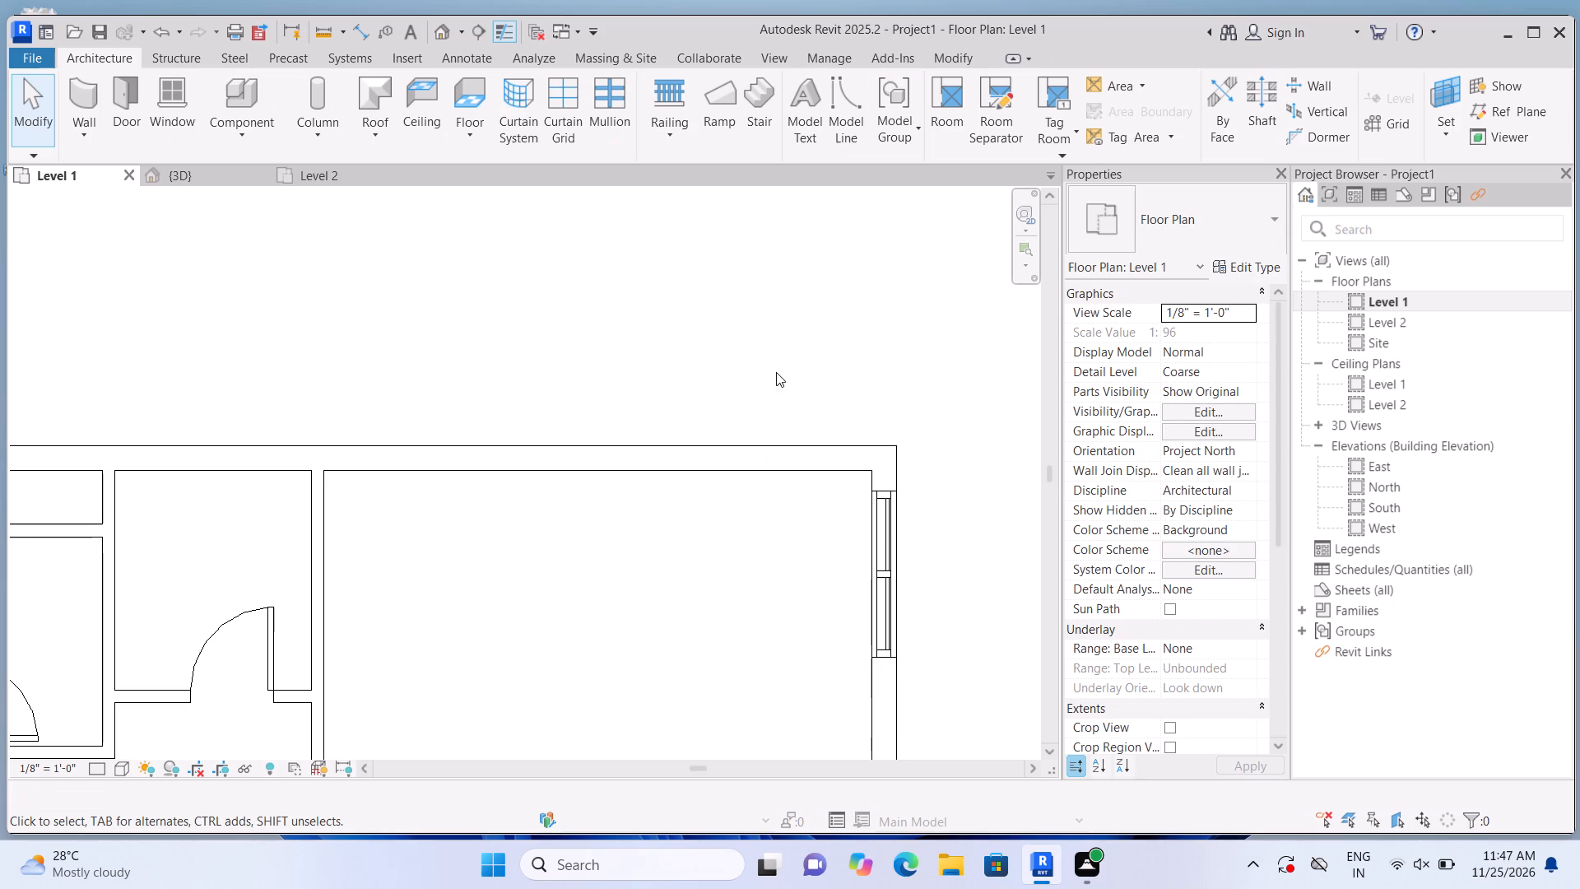
Draw a 6'-0" Curtain Wall 1 in the rear wall, about 1'-0" from the right-side corner, and cut it out of the 9" wall.
click(80, 84)
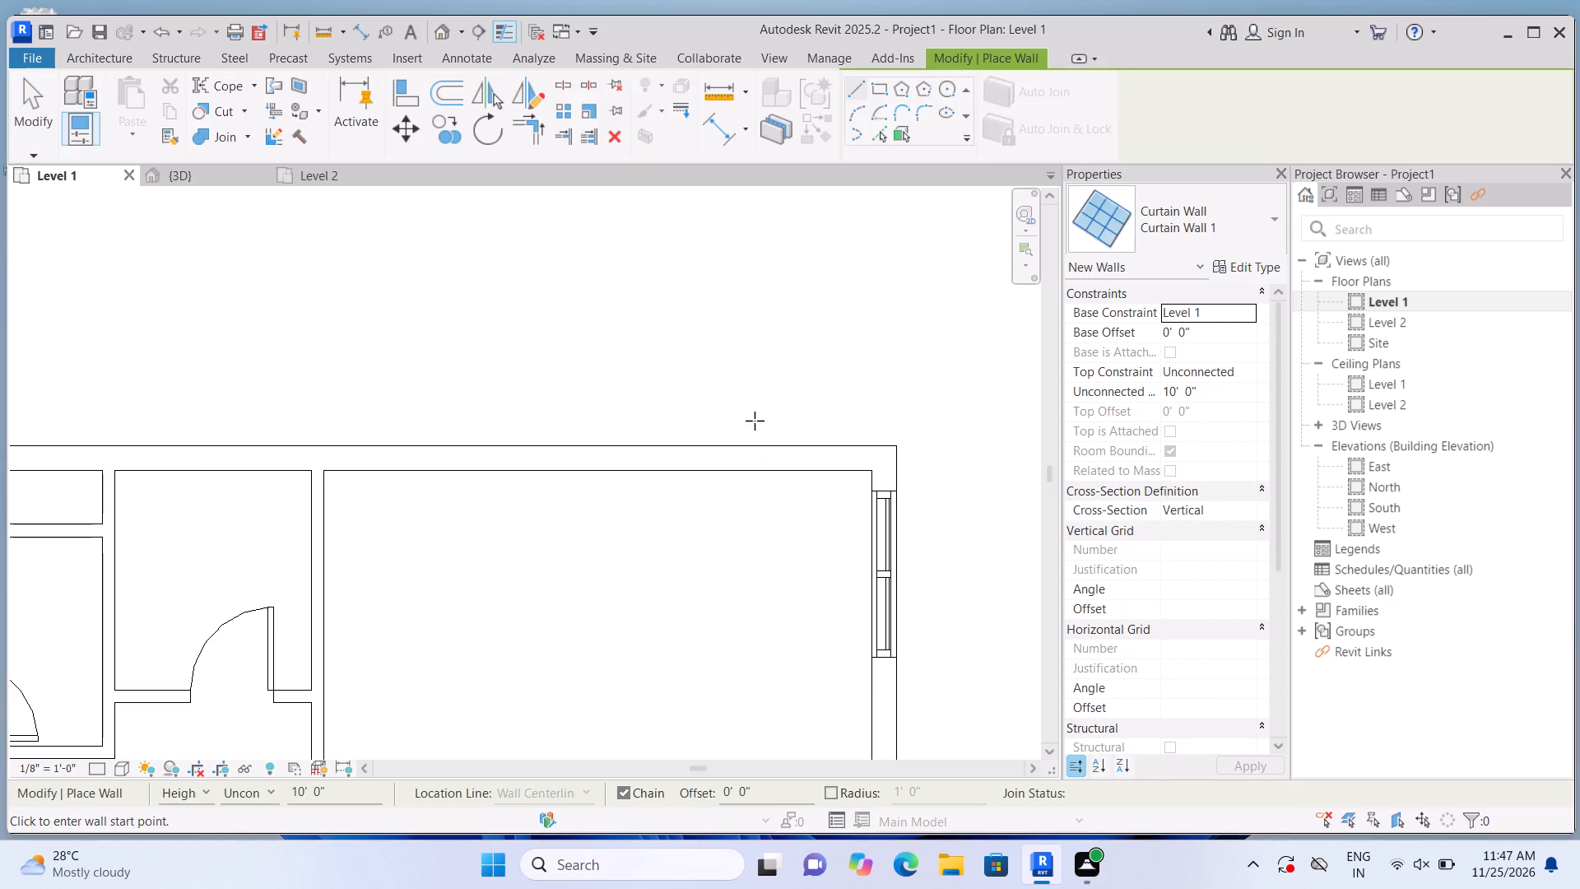
click(848, 462)
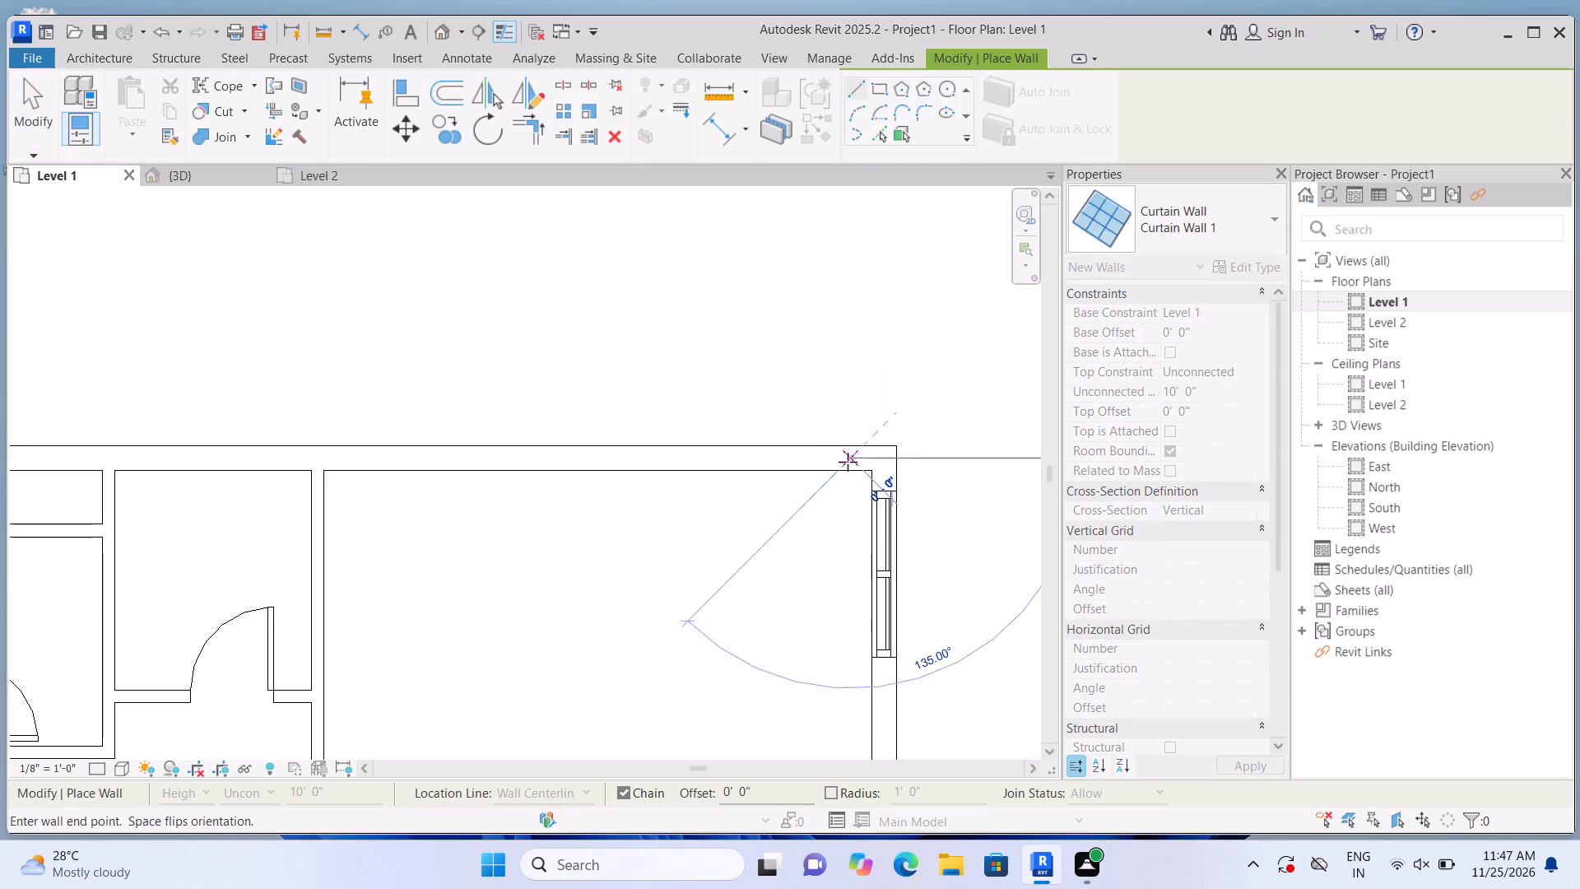
click(644, 458)
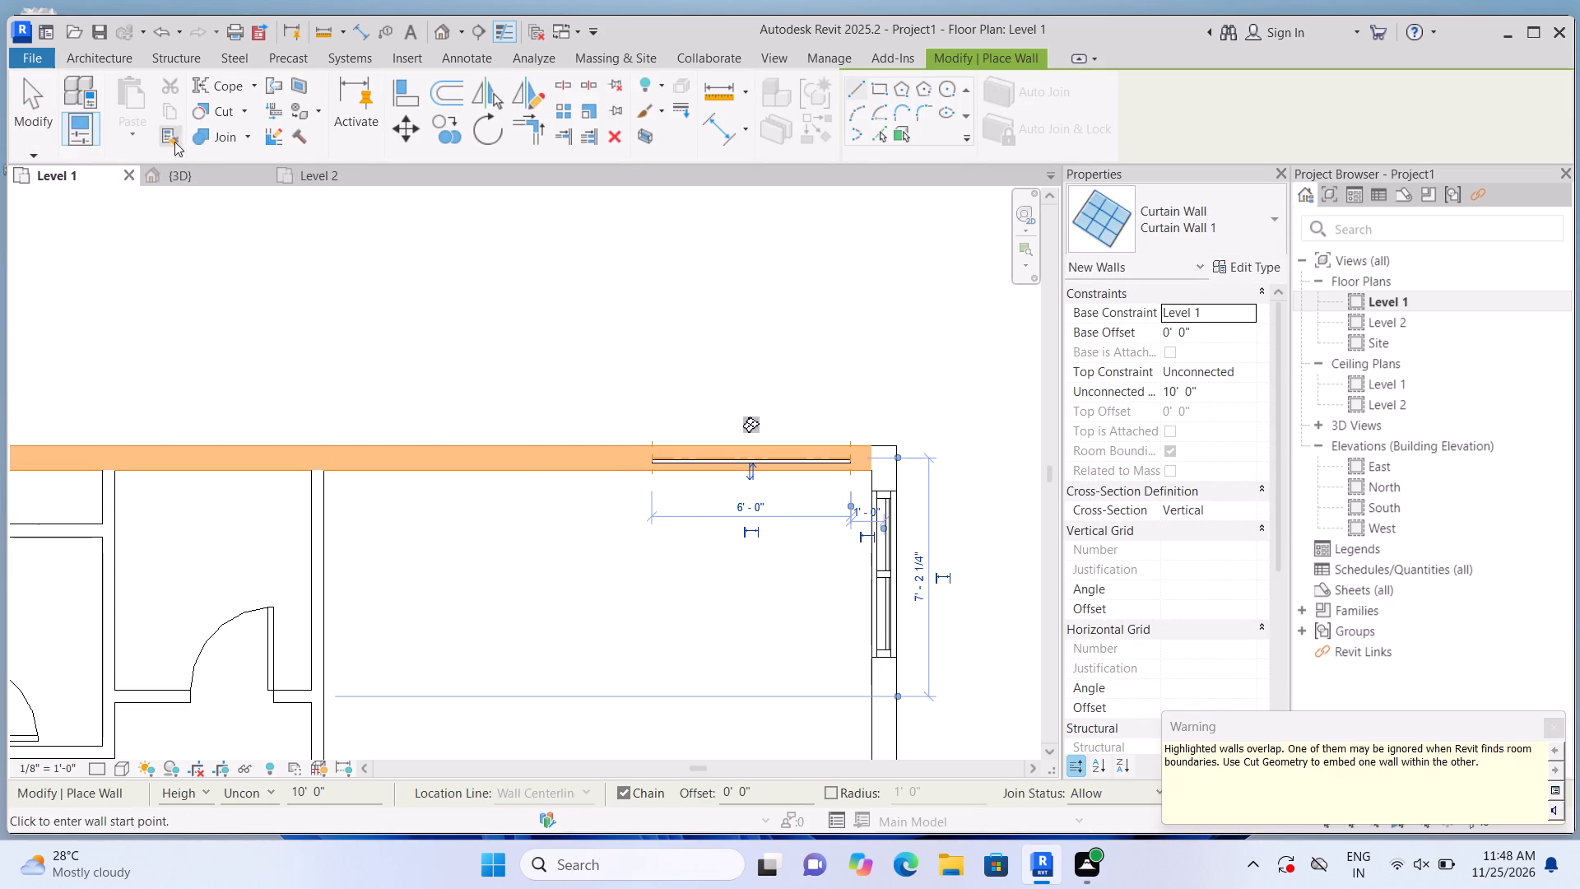
click(244, 109)
click(247, 148)
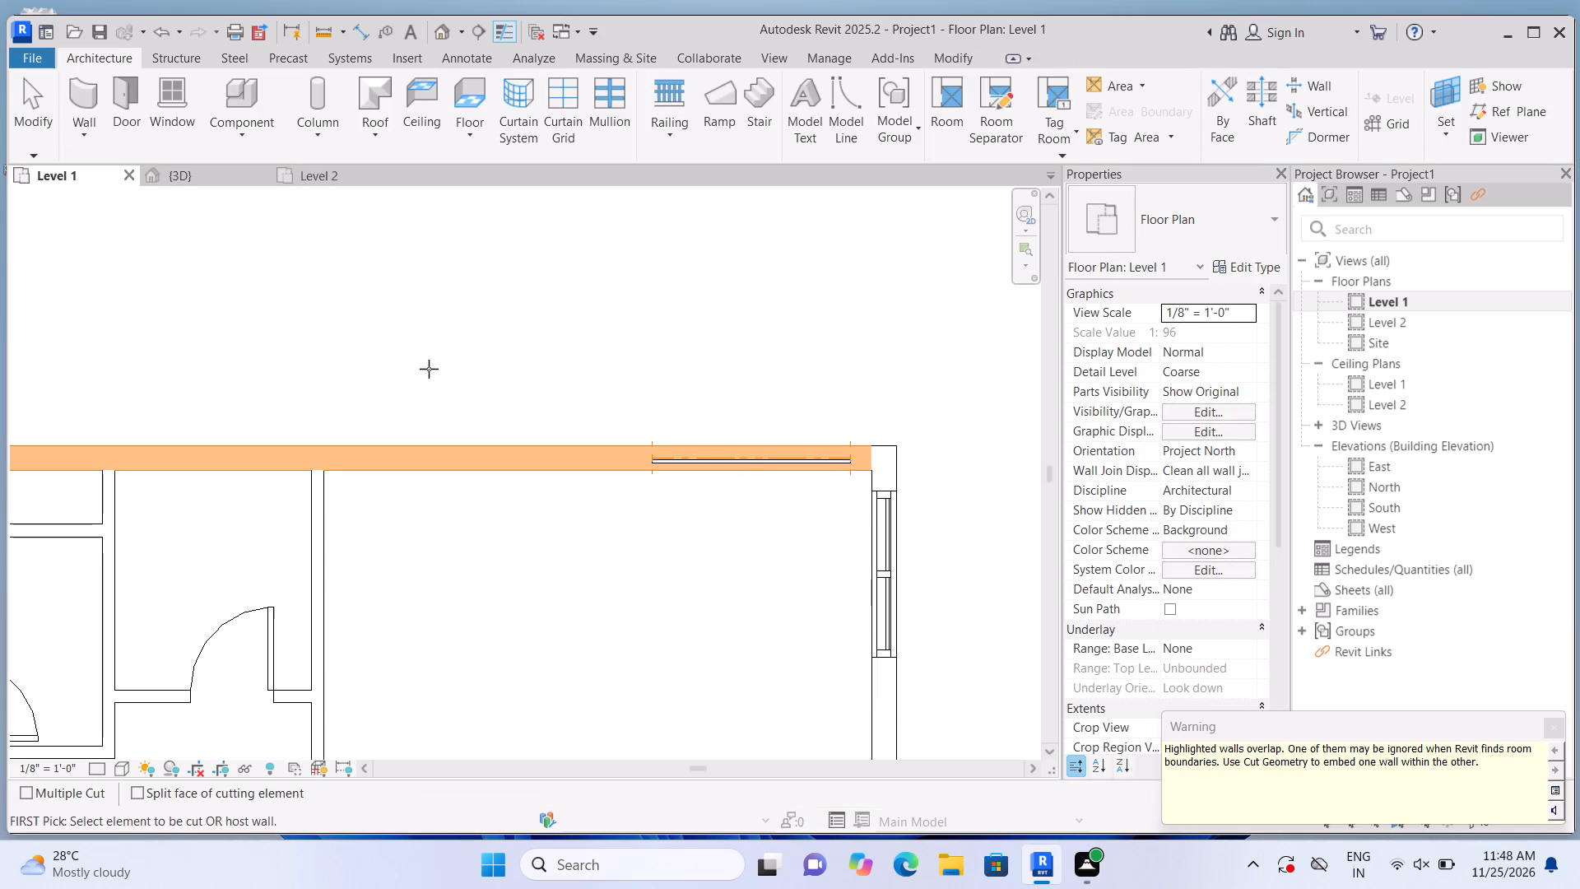
click(456, 475)
click(695, 459)
scroll(809, 393, down, 3)
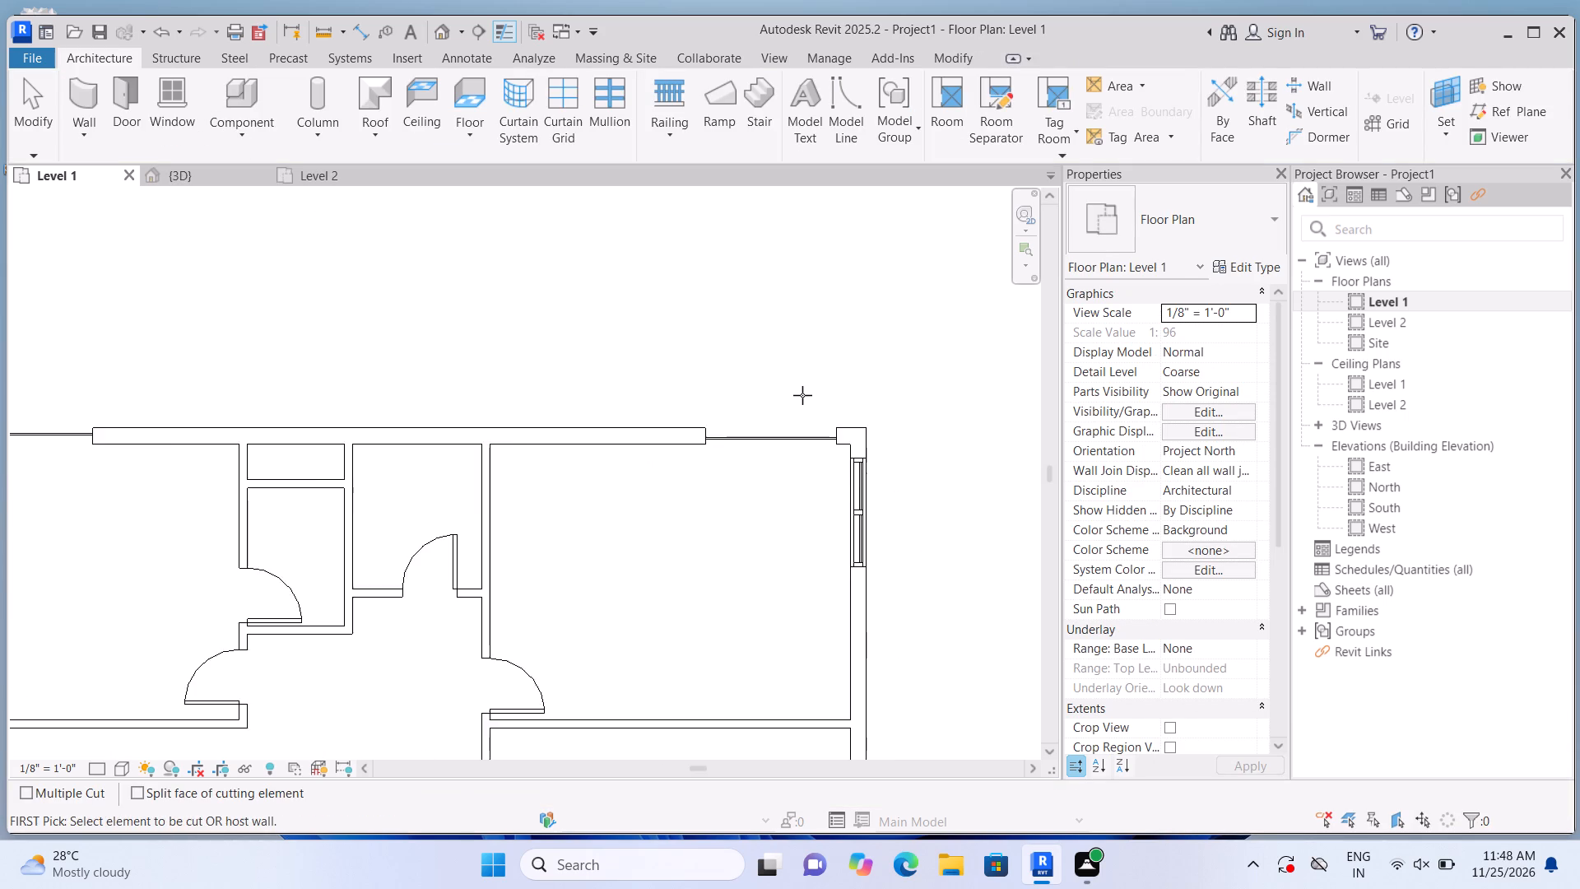
Delete the existing curtain wall in the rear wall near the house's left-side corner.
scroll(802, 395, down, 1)
middle_drag(314, 326, 400, 384)
scroll(248, 564, up, 3)
key(Escape)
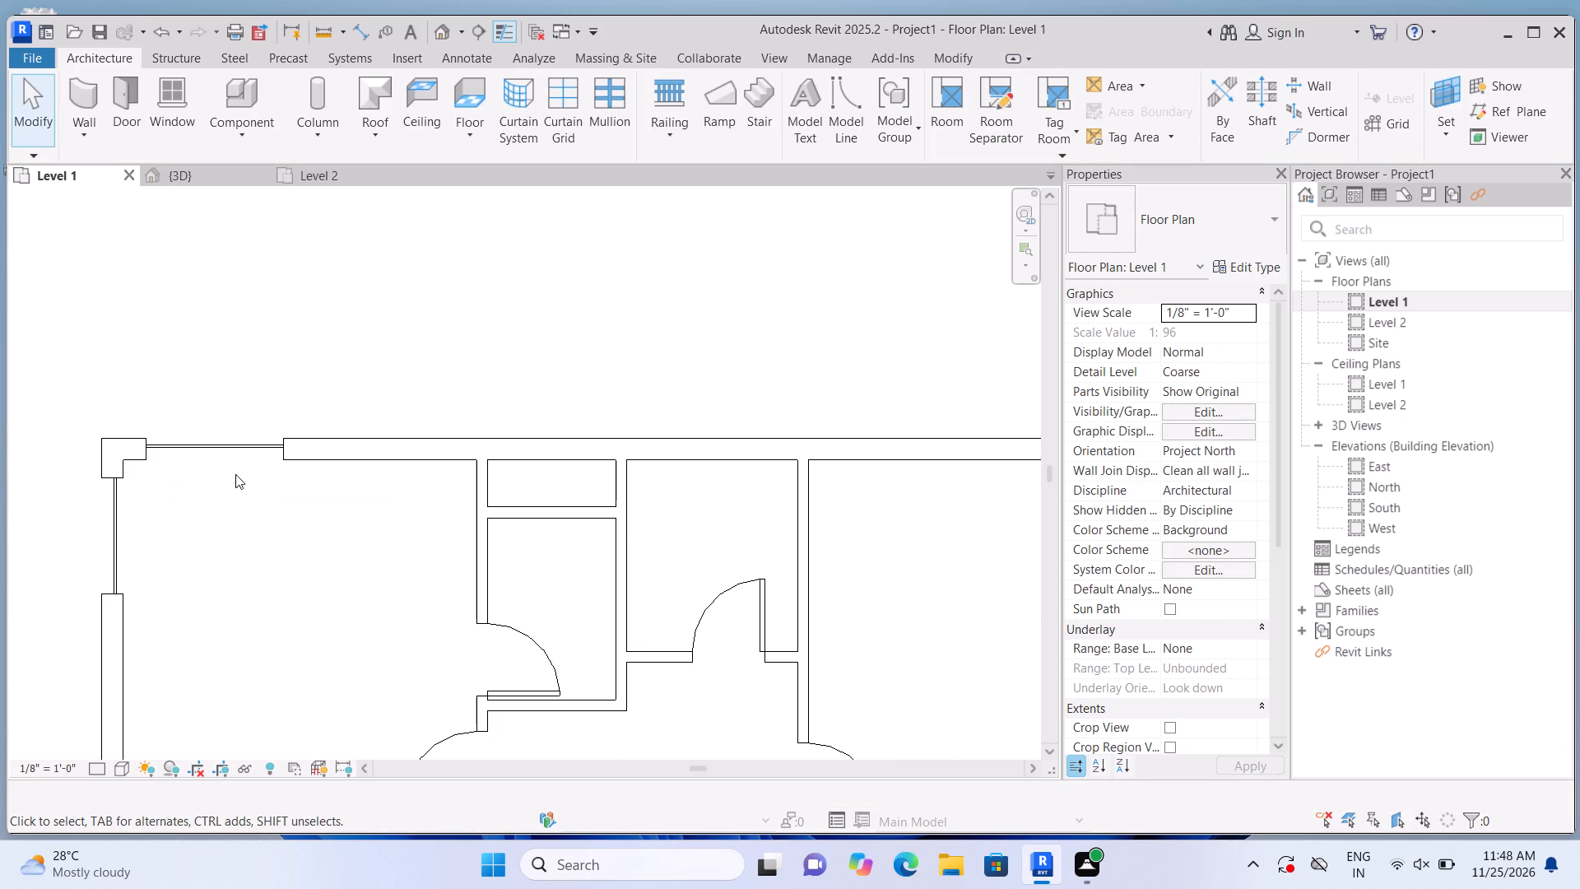
click(235, 438)
key(Delete)
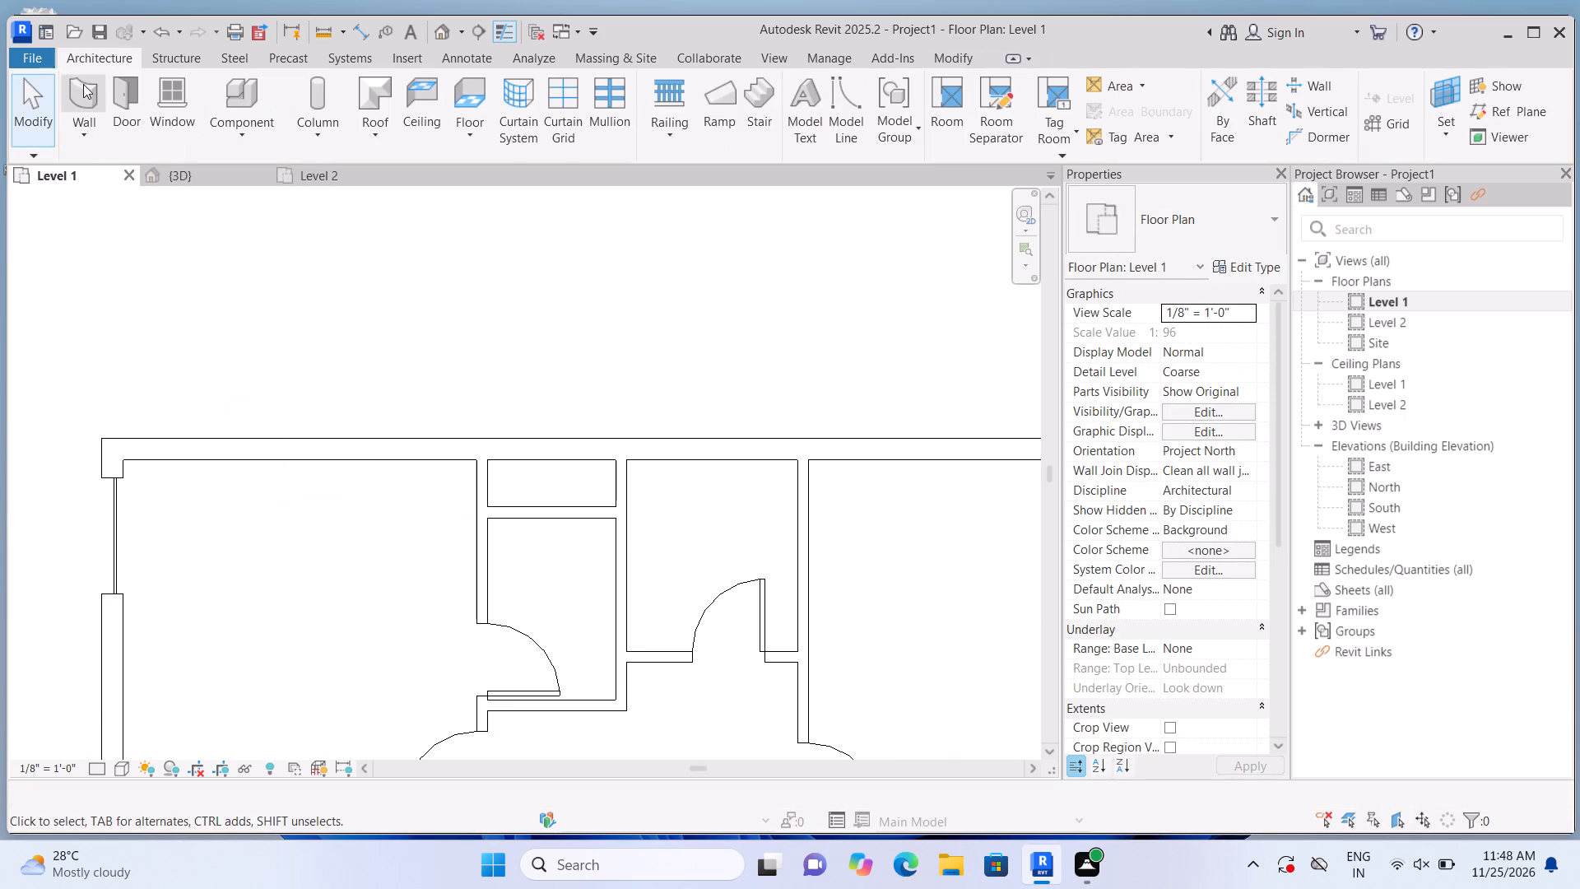
Draw a 6'-0" Curtain Wall 1 in the rear wall, 1'-6" from the left-side corner, and cut it out of the 9" wall.
click(81, 84)
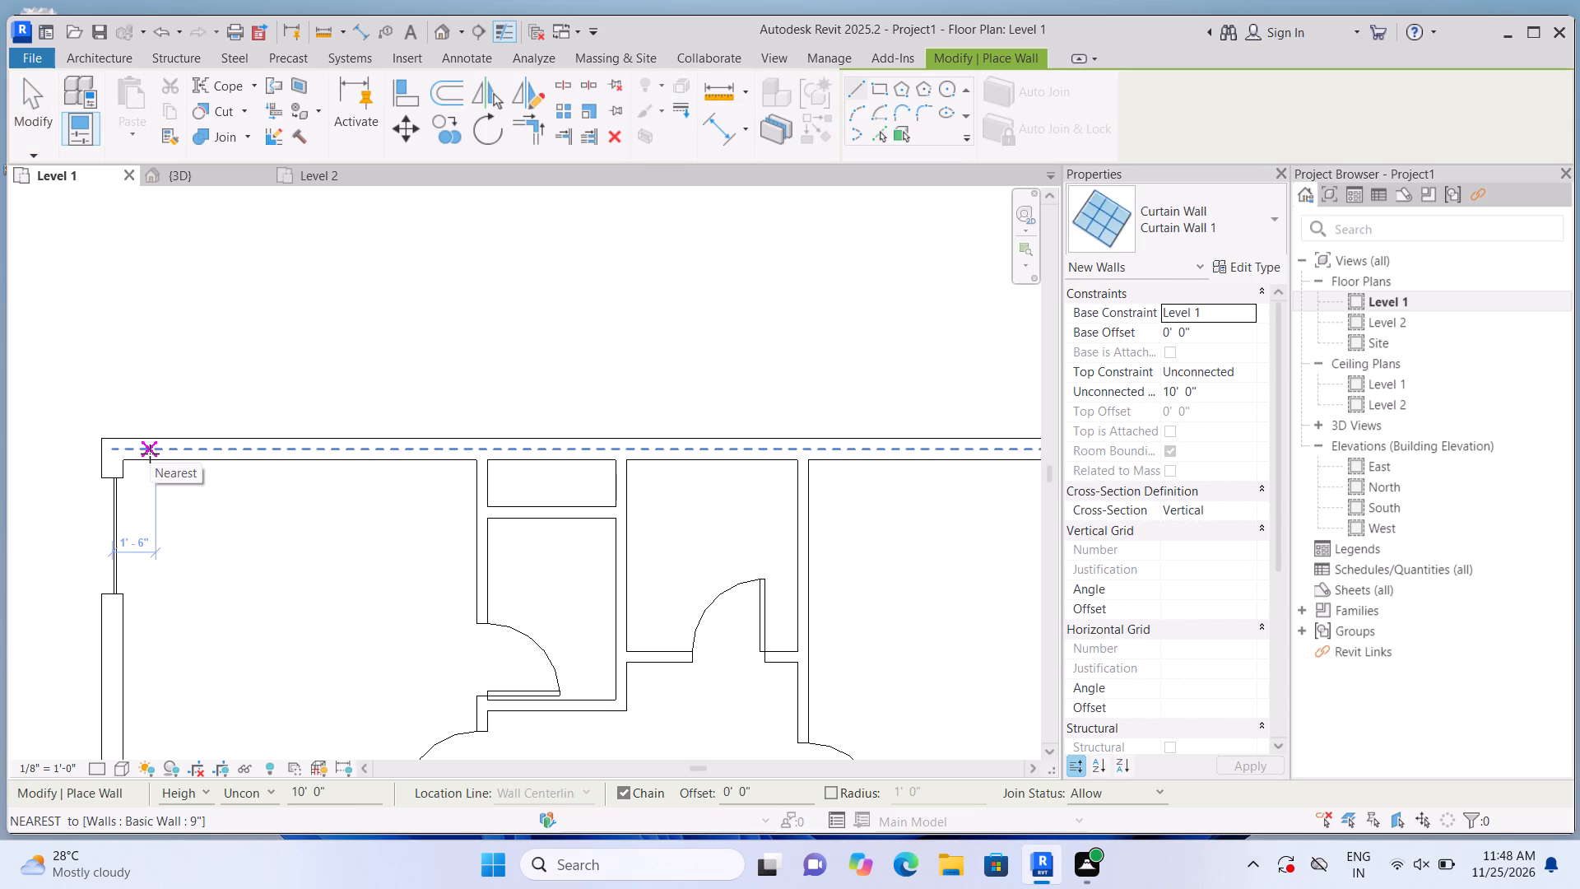
click(150, 454)
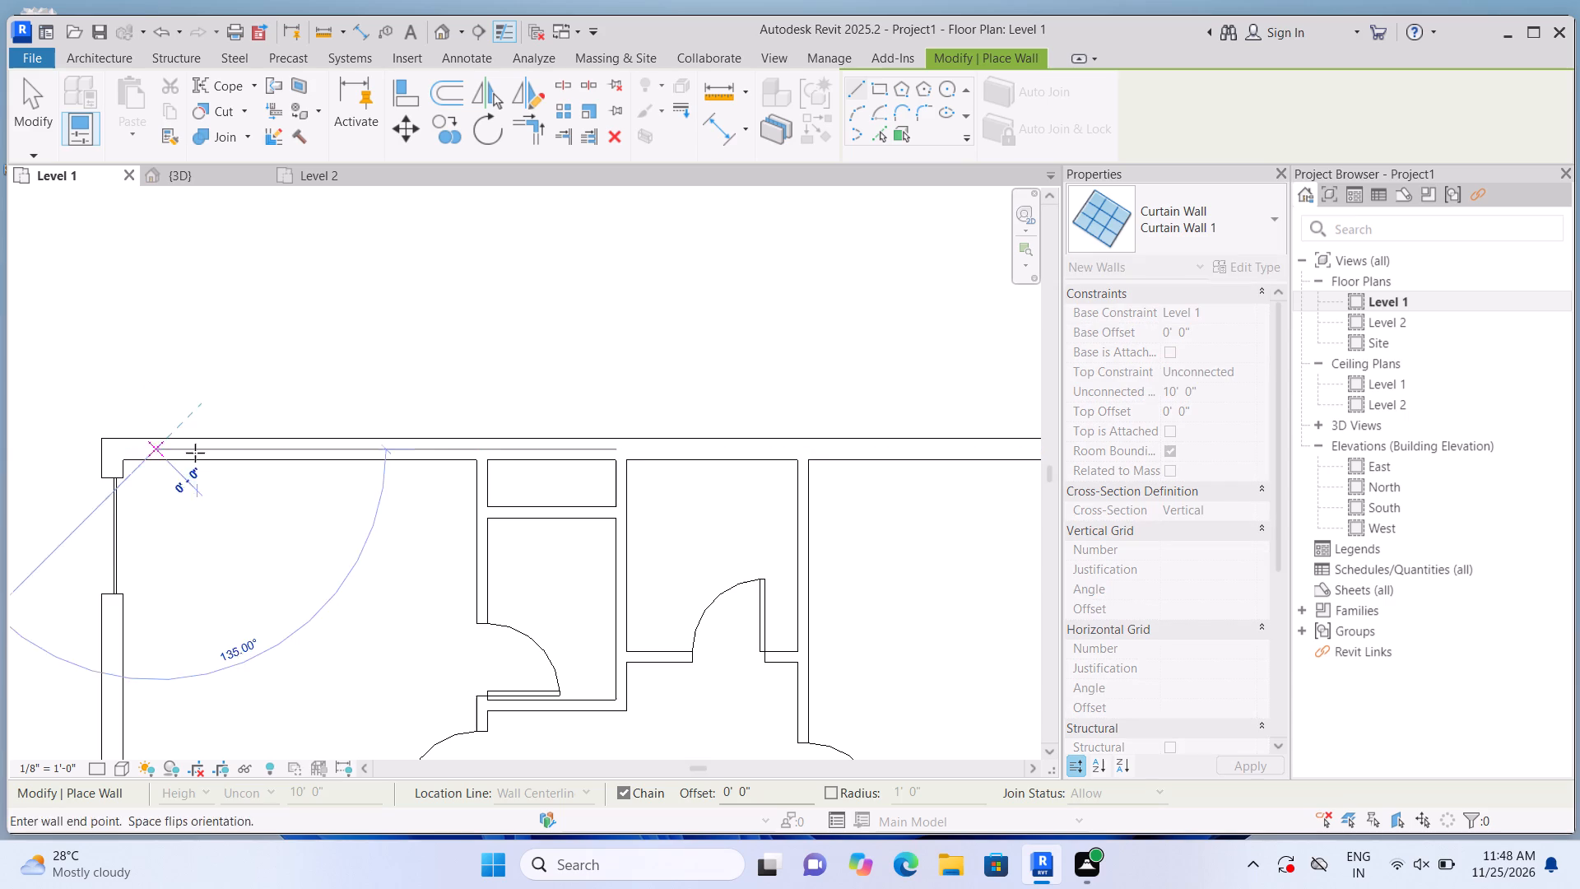
click(328, 444)
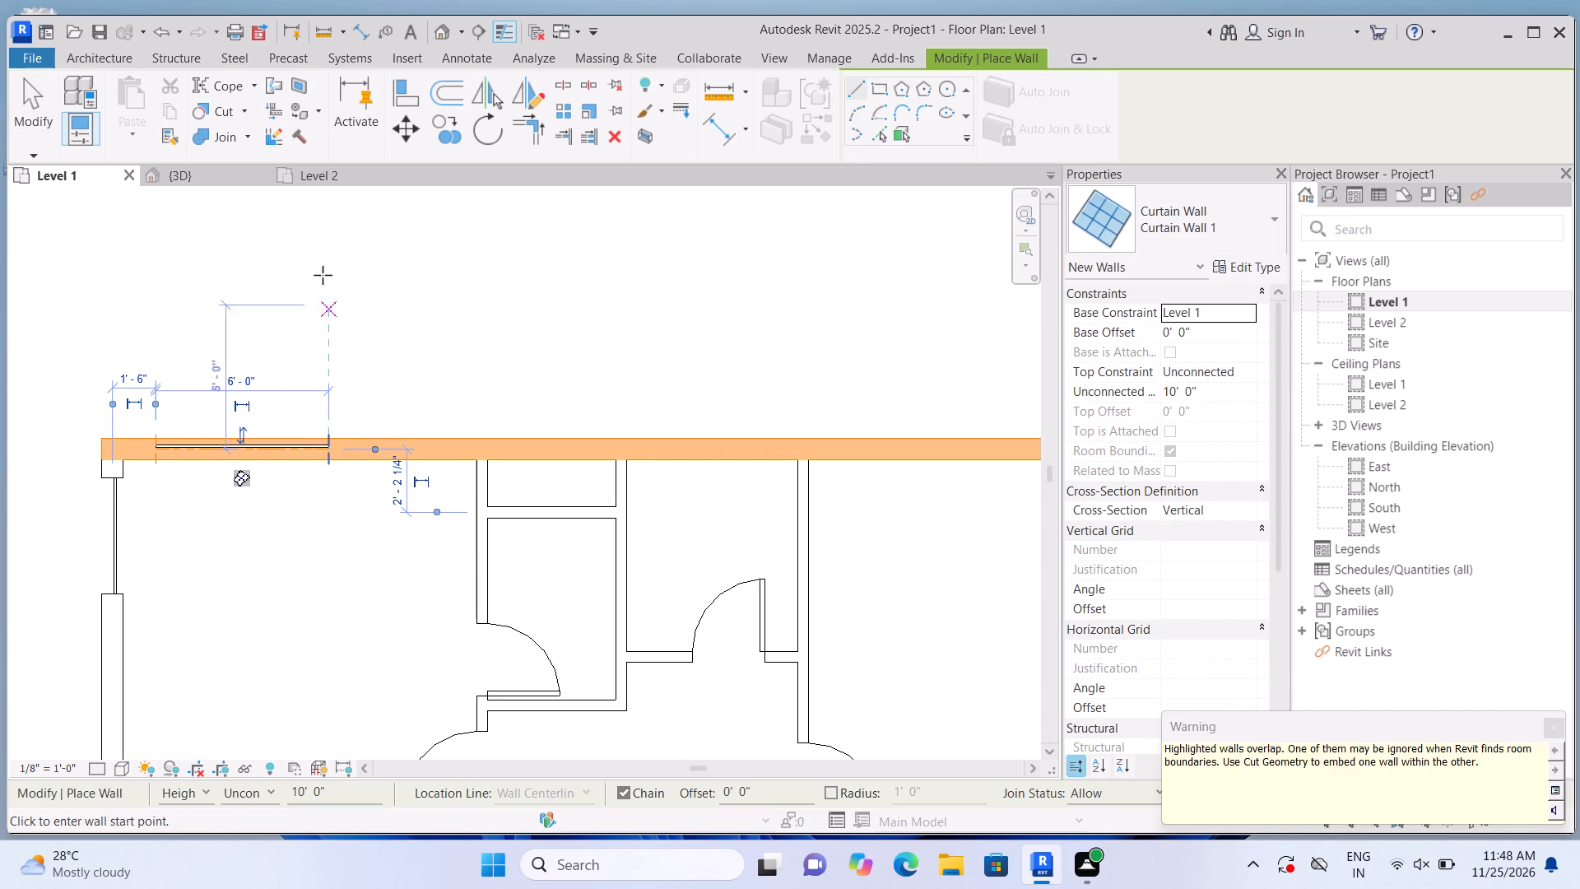
click(239, 111)
click(244, 142)
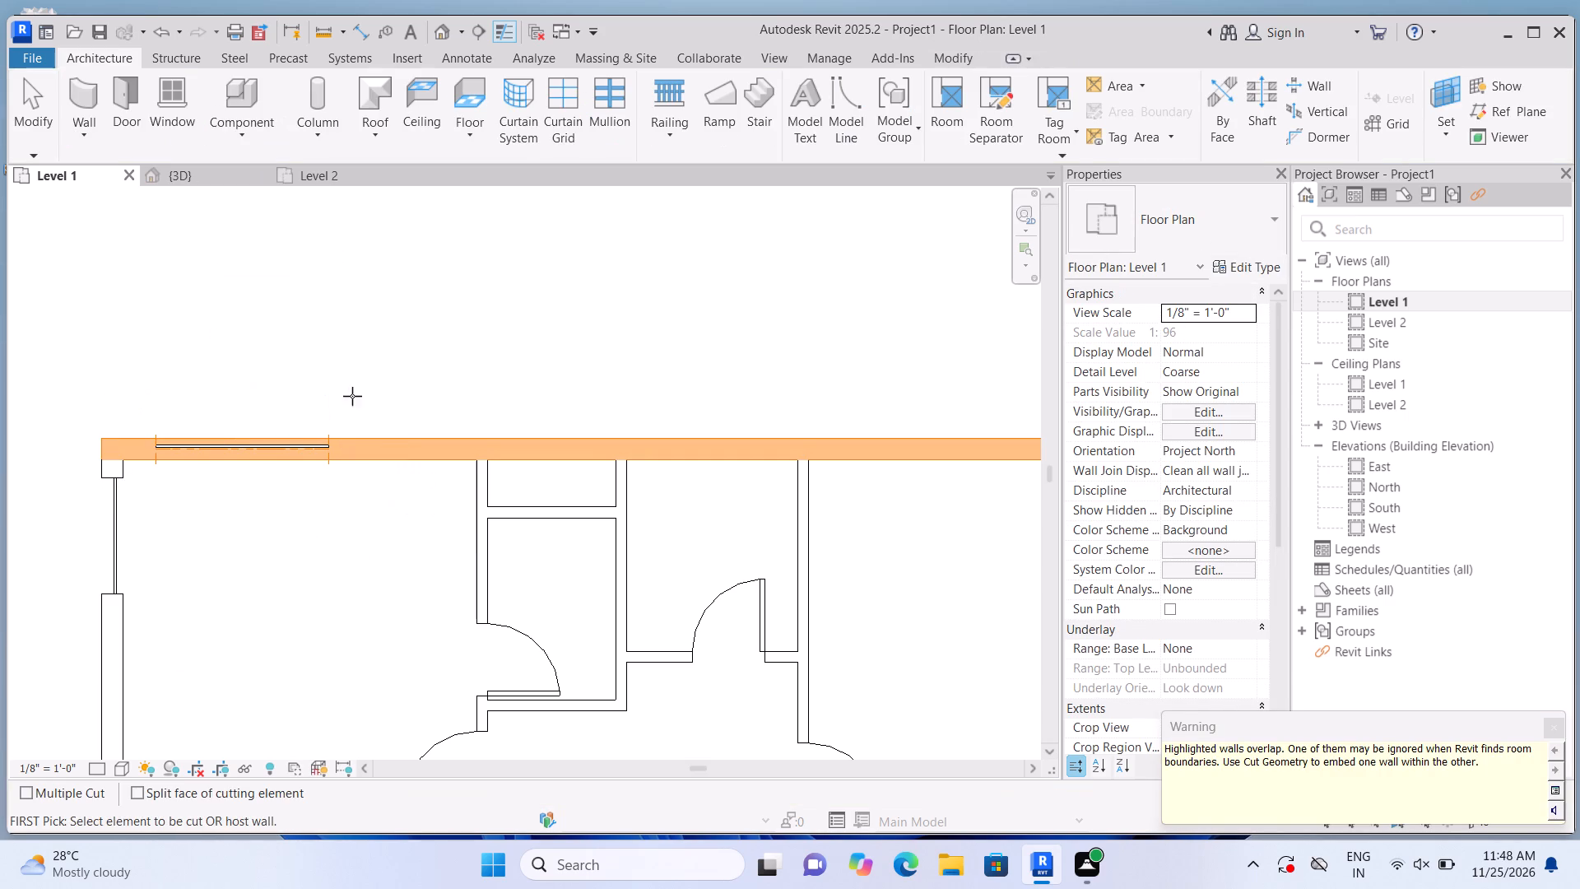
click(364, 458)
click(290, 450)
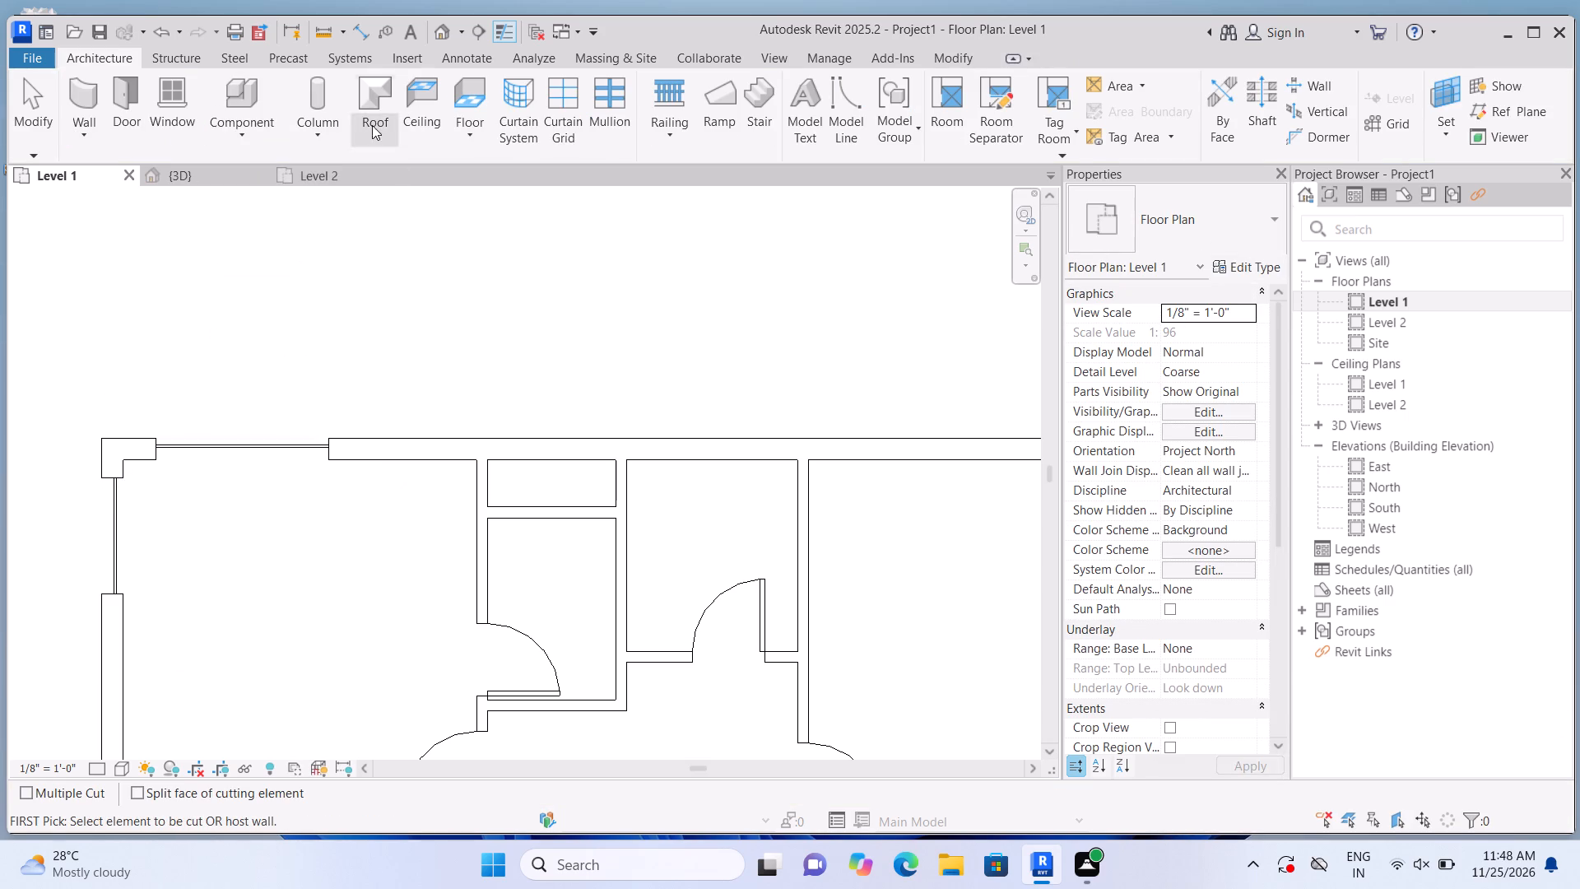
In 3D, raise the bottom edge of the rear curtain wall nearest the right-side facade to a base offset of about 3'-5 7/8".
click(438, 33)
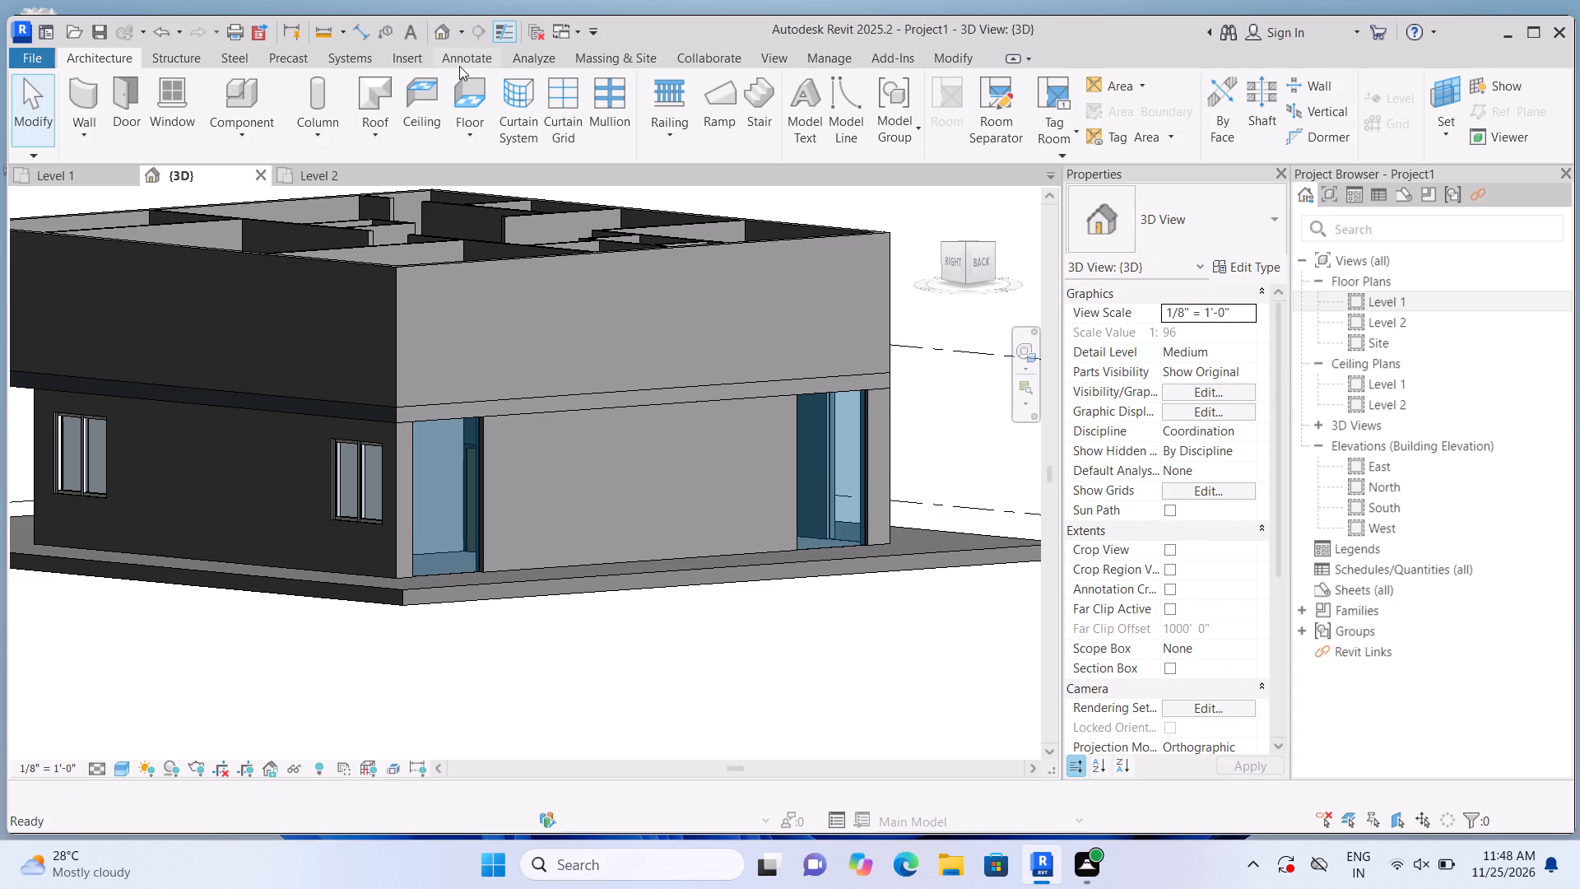
scroll(497, 507, up, 3)
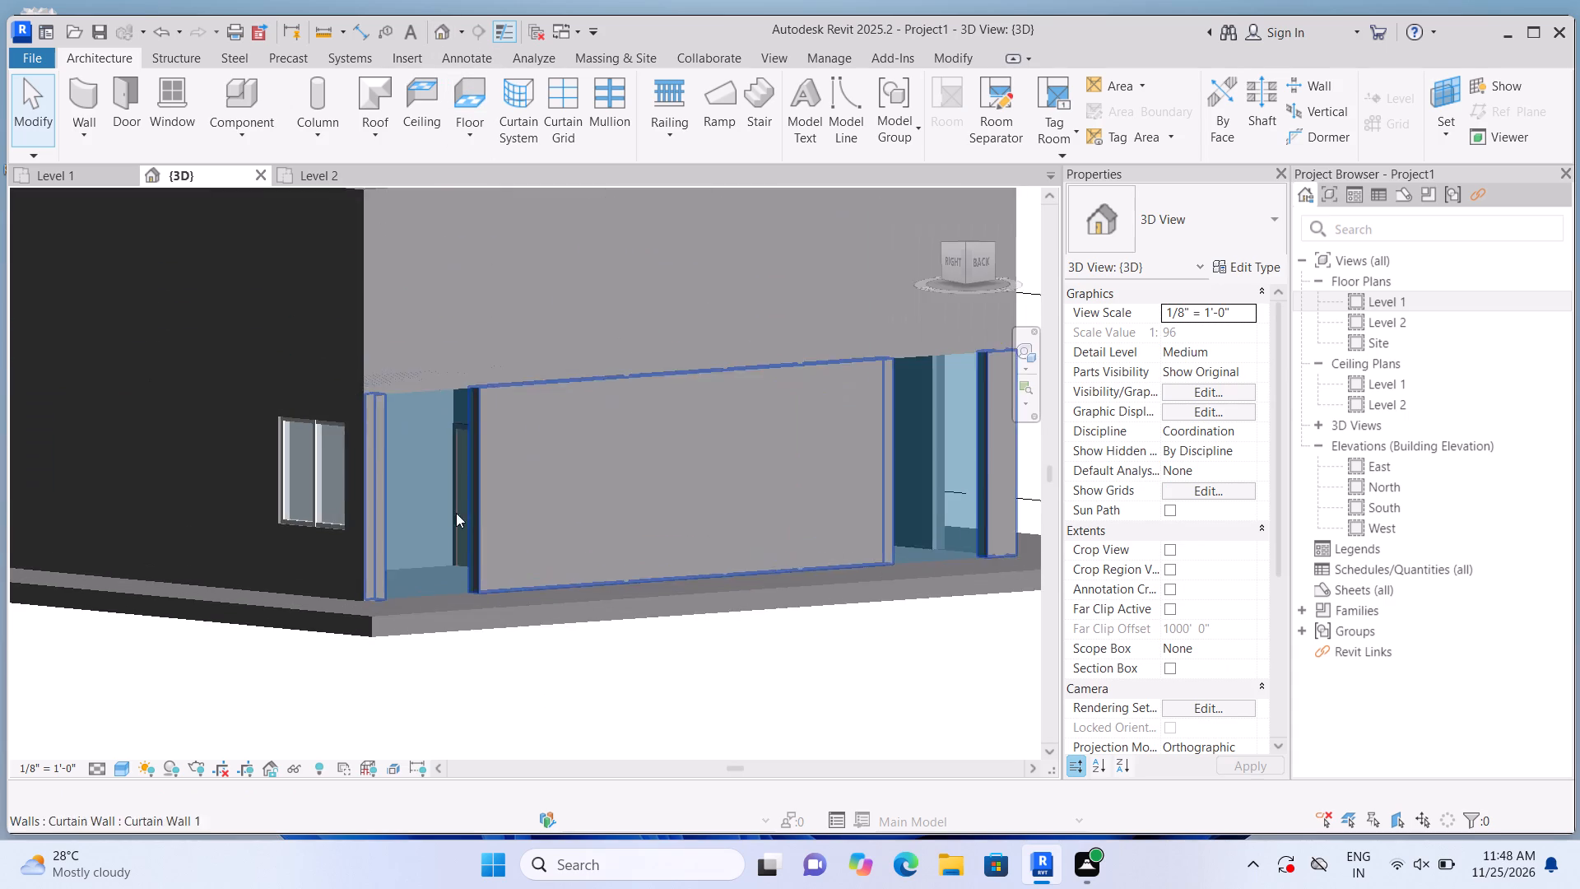
scroll(456, 513, up, 1)
click(423, 496)
scroll(424, 560, up, 3)
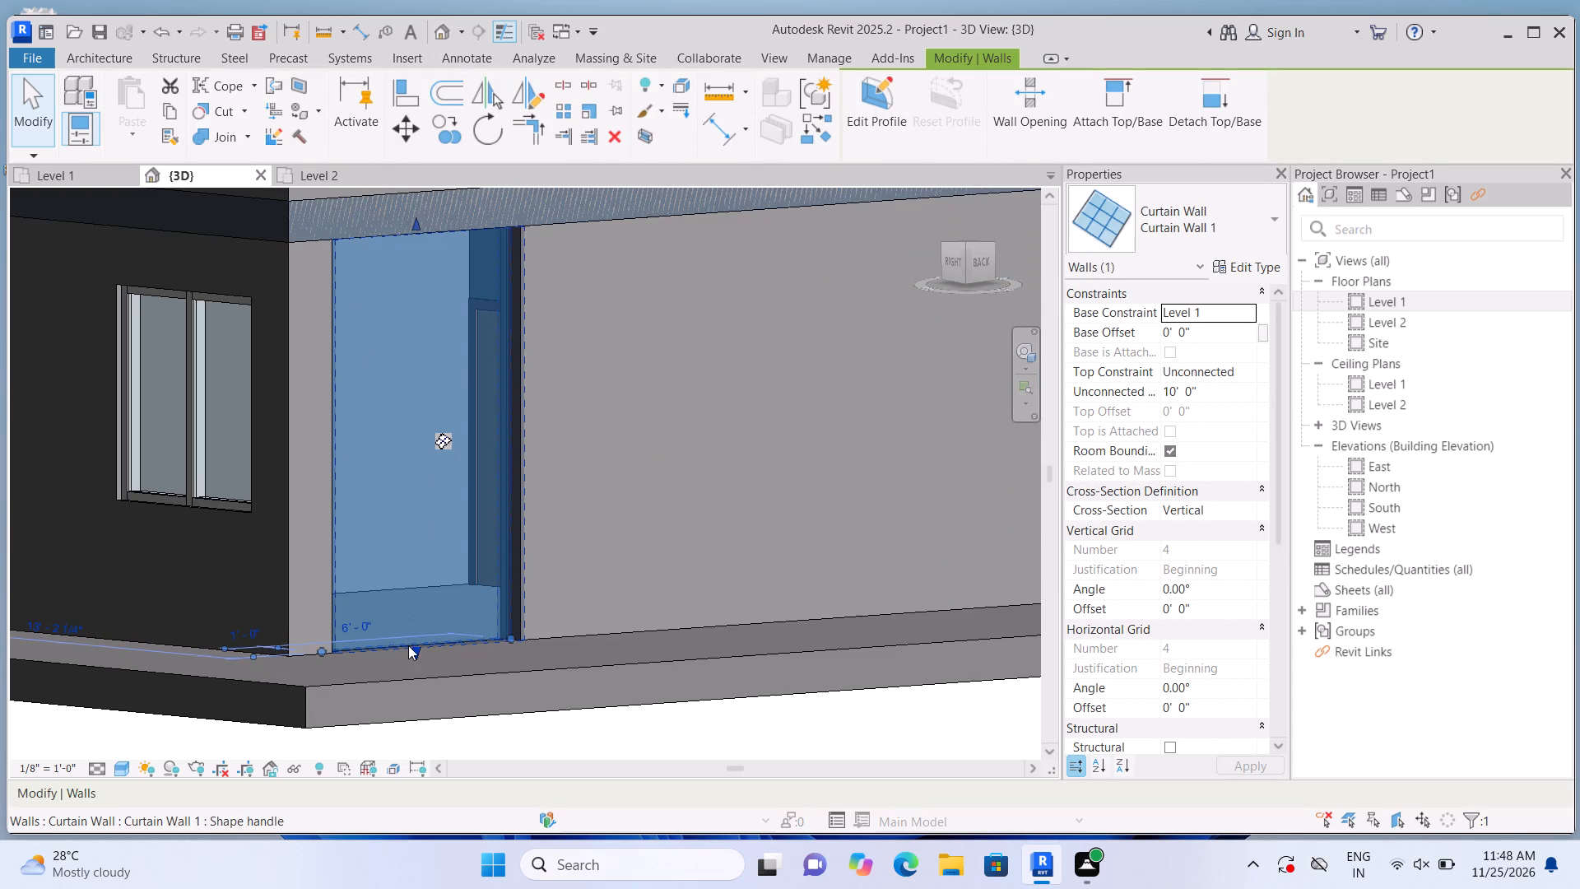
drag(413, 648, 439, 501)
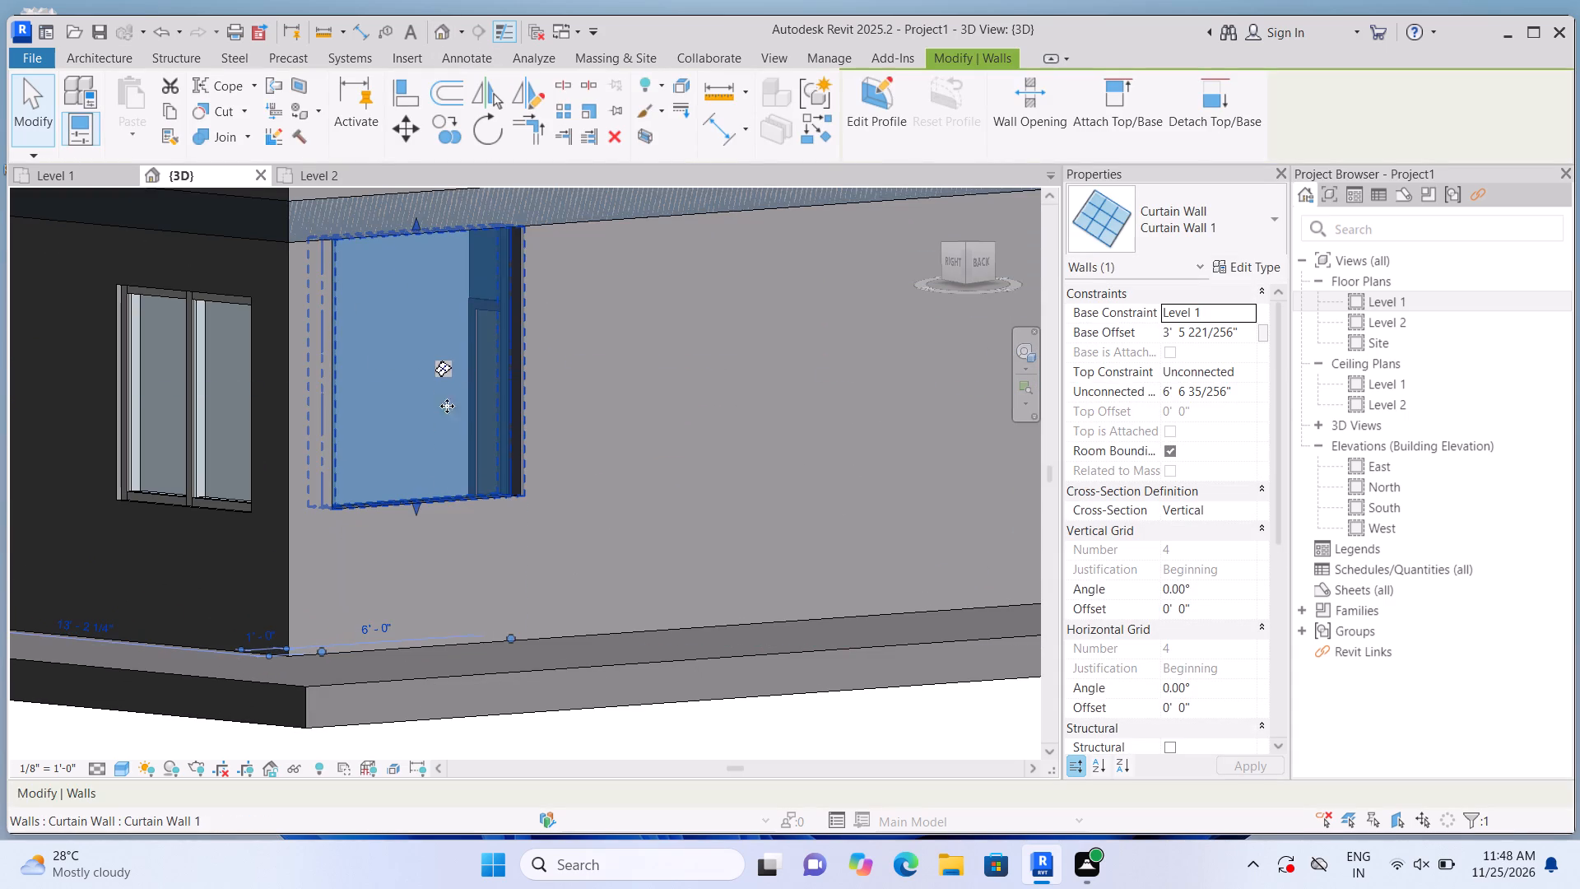
Lower the top edge of the same rear curtain wall to an unconnected height of about 5'-3".
drag(410, 213, 411, 291)
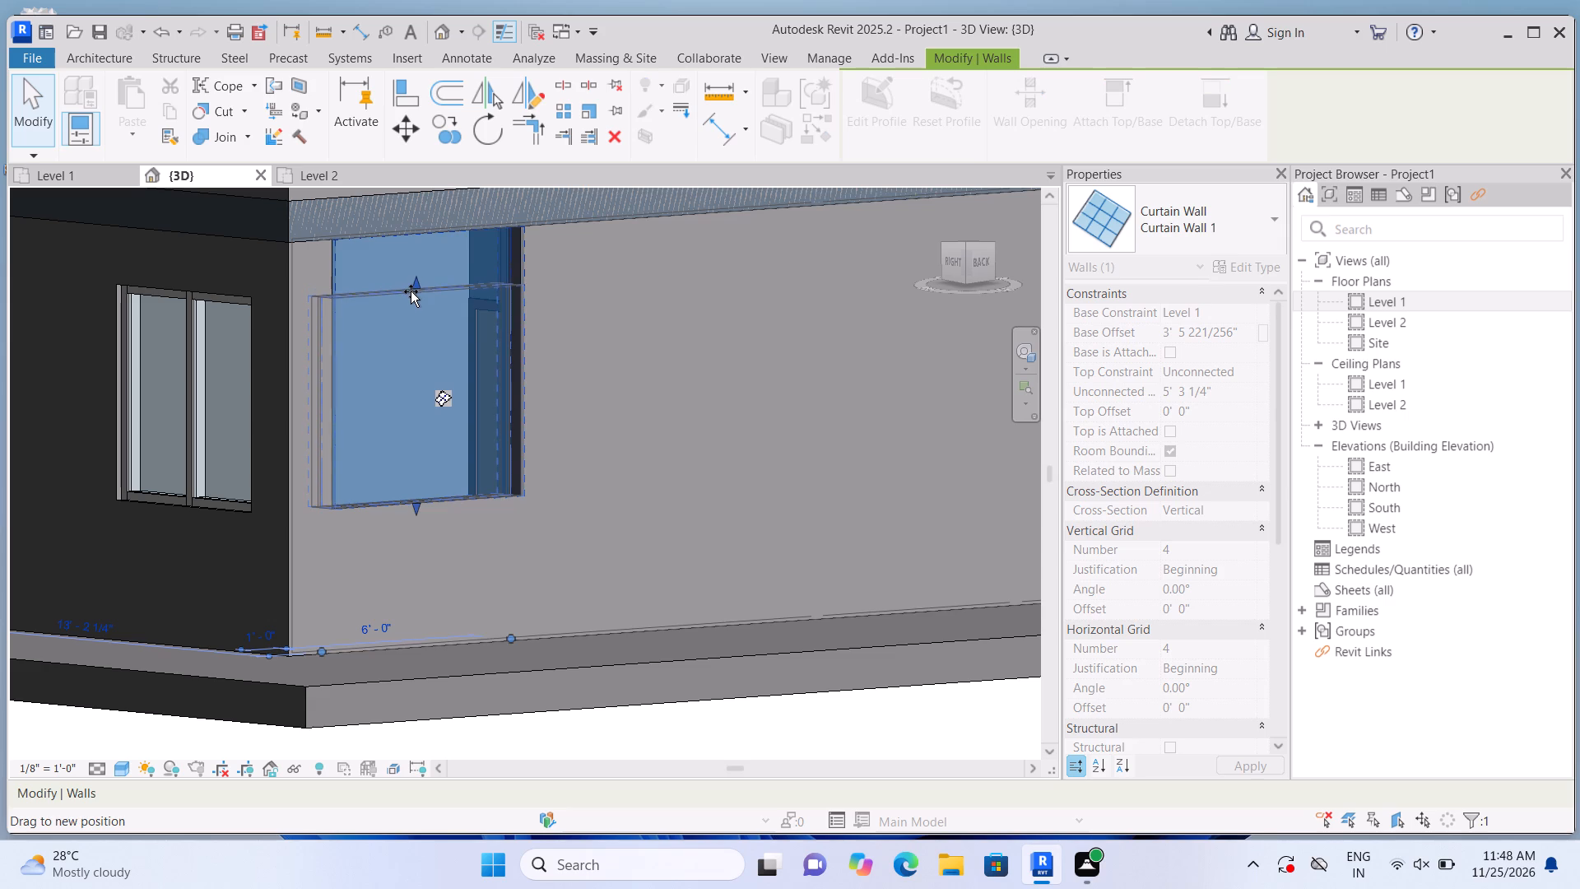
drag(411, 291, 410, 293)
click(410, 293)
click(698, 735)
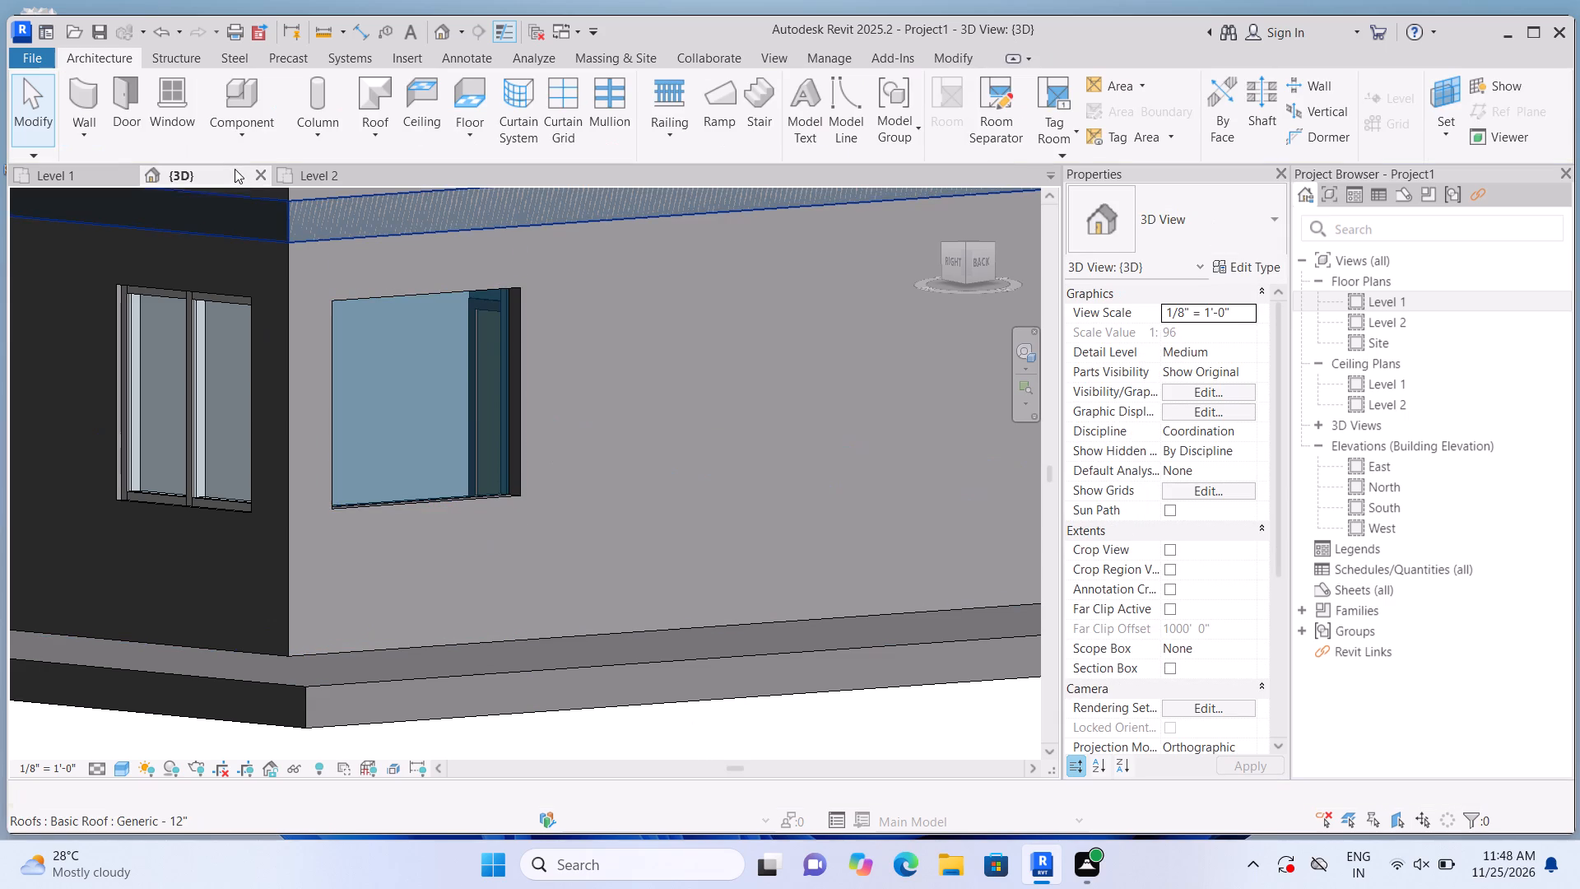
Add a vertical curtain grid line at the midpoint of this rear window, 3'-0" from each side.
click(571, 119)
scroll(422, 366, up, 3)
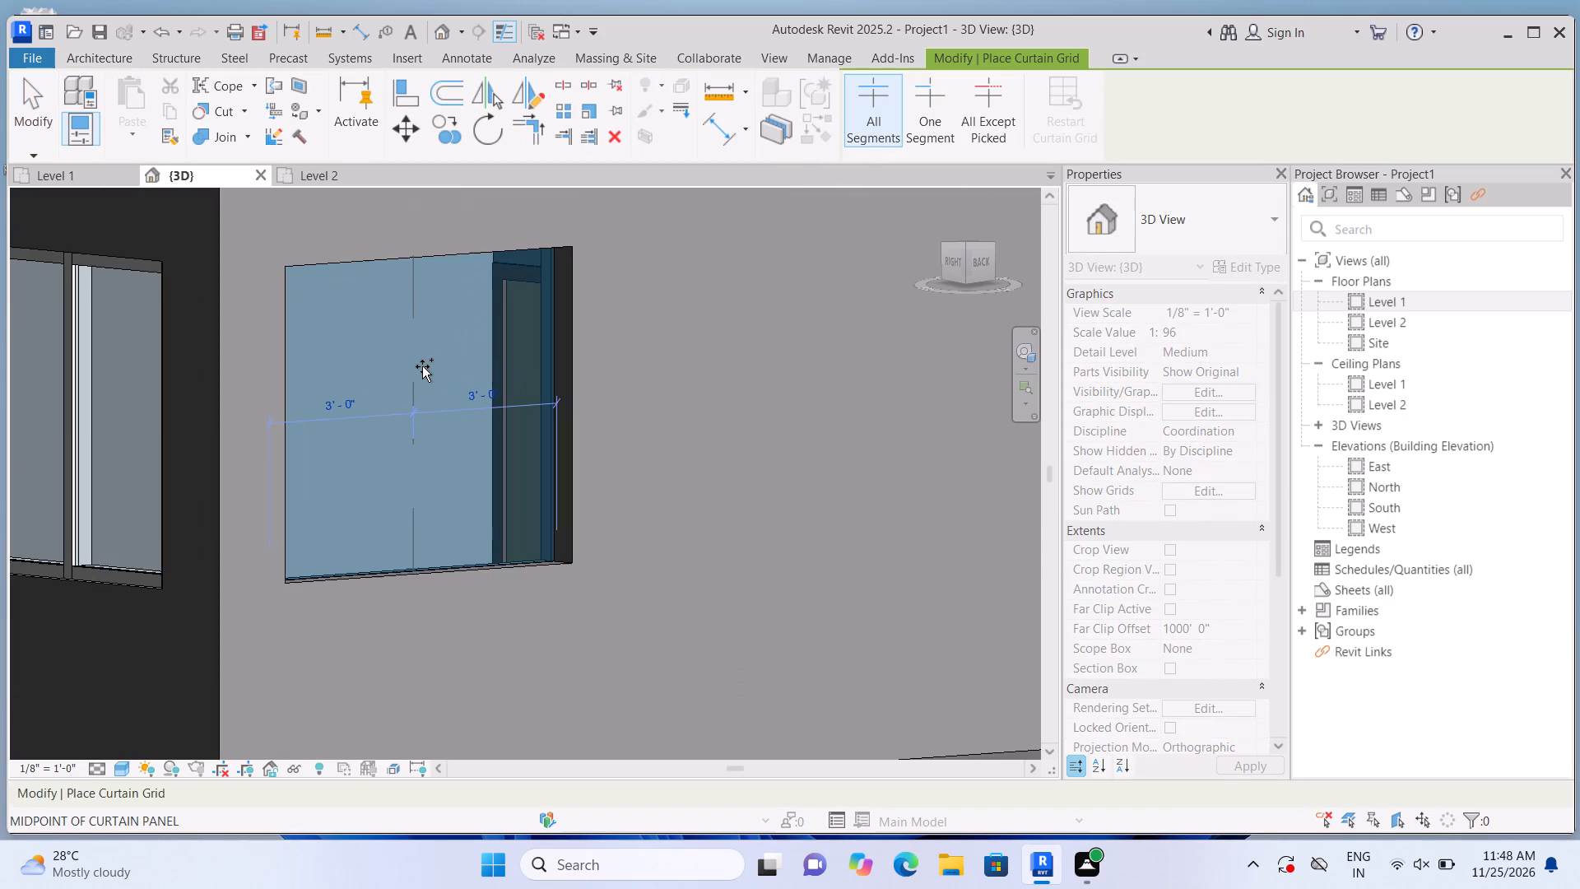
click(424, 366)
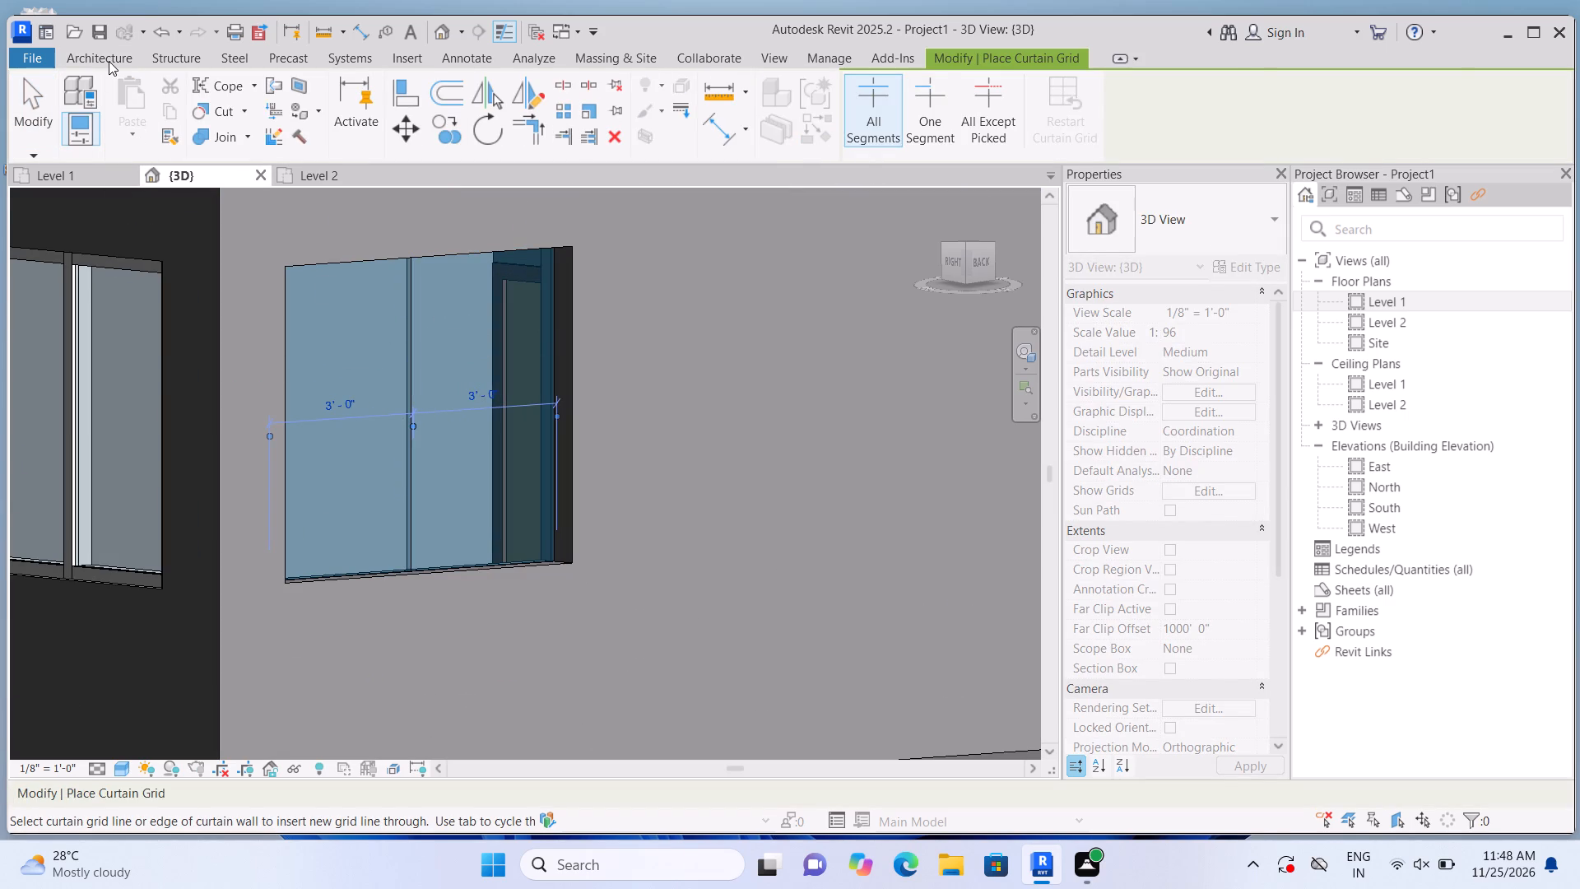
Place 2.5" x 5" rectangular mullions on this rear window's central grid line and all four edges.
click(109, 61)
click(605, 113)
click(394, 412)
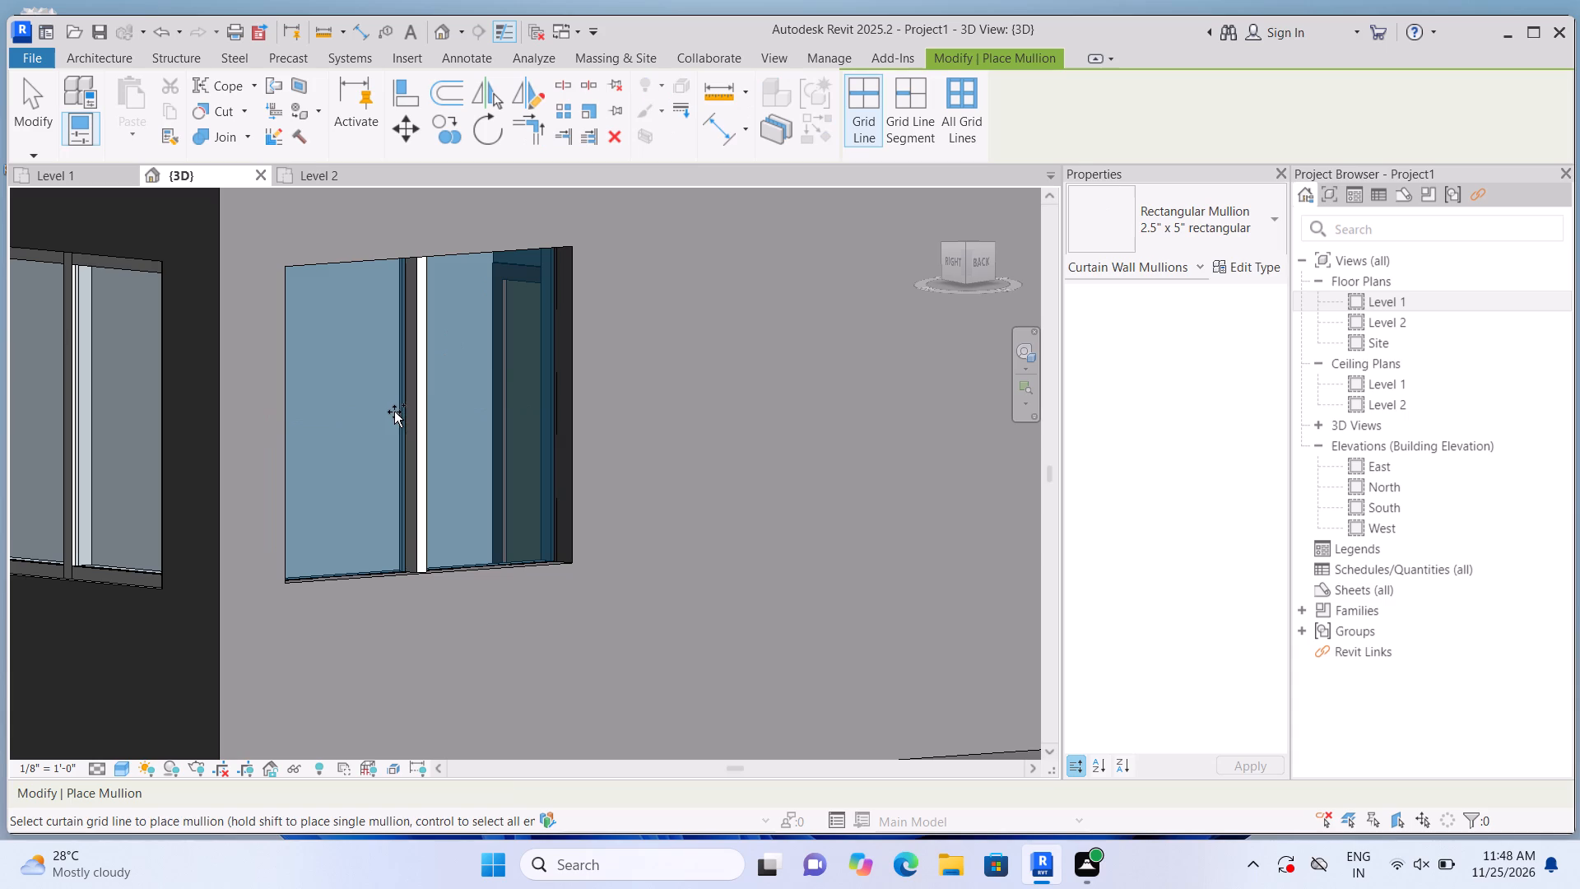
click(541, 254)
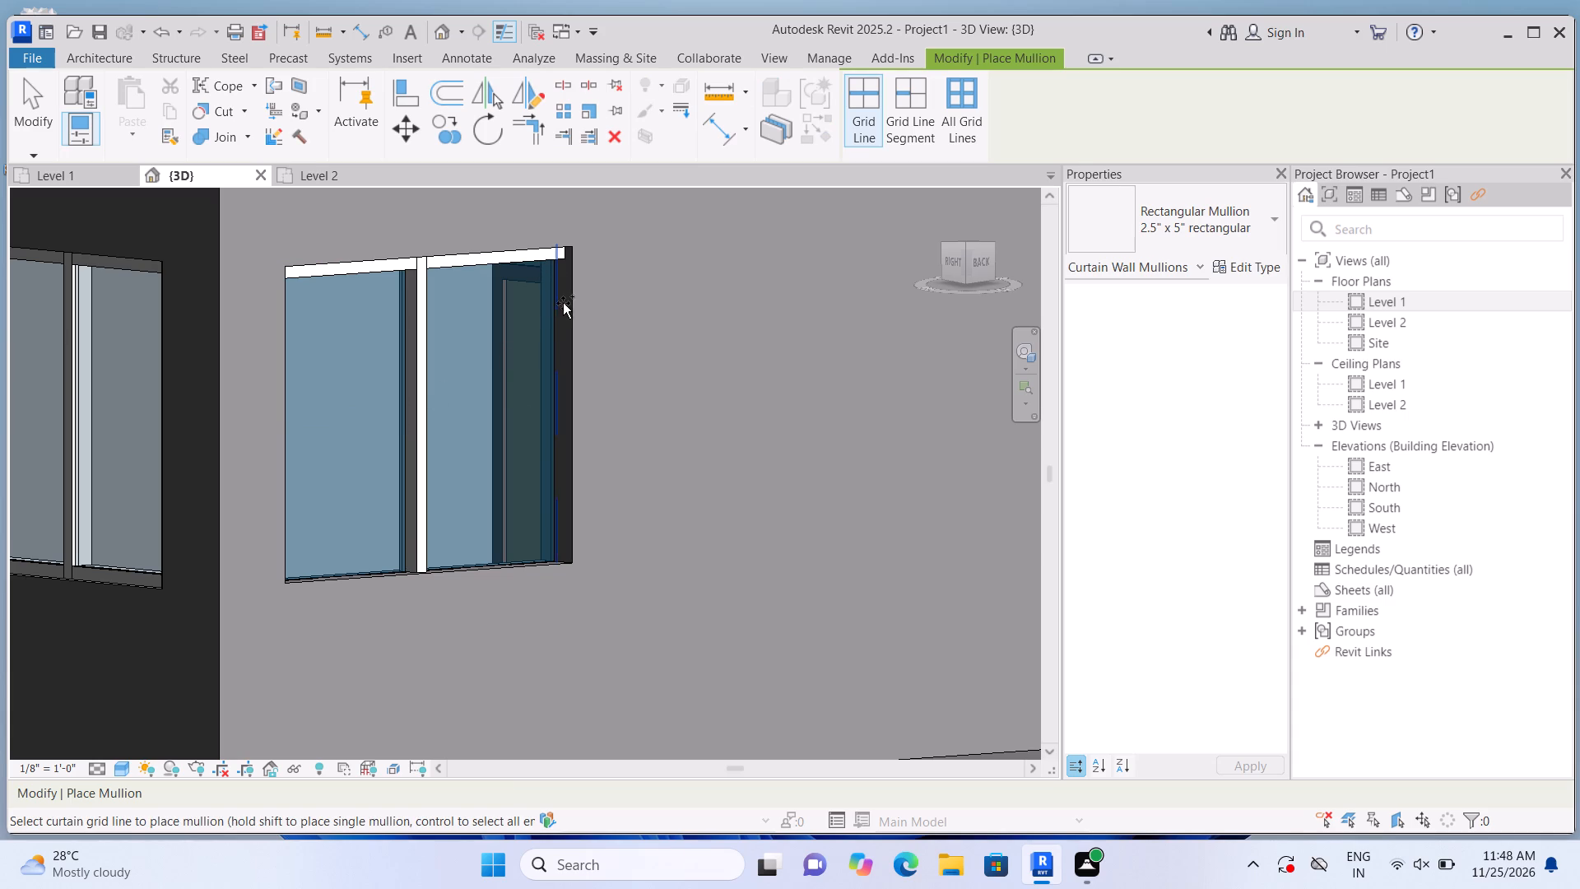
click(563, 304)
click(452, 565)
click(308, 477)
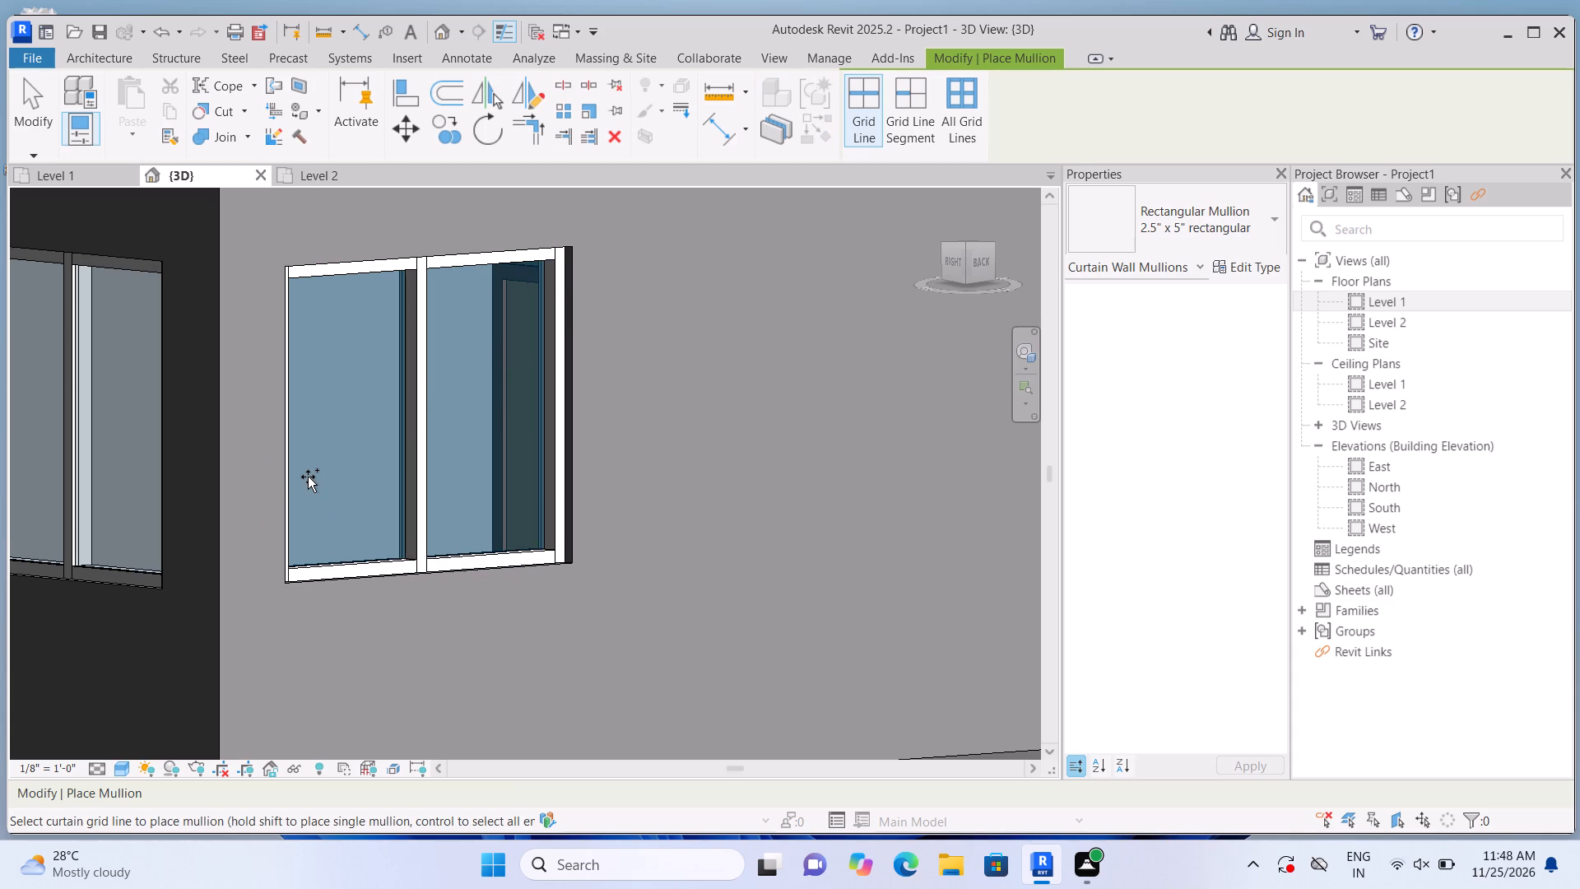
key(Escape)
Raise the bottom edge of the rear curtain wall at the far, left-side corner to a base offset of about 3'-4 5/8".
scroll(309, 477, down, 2)
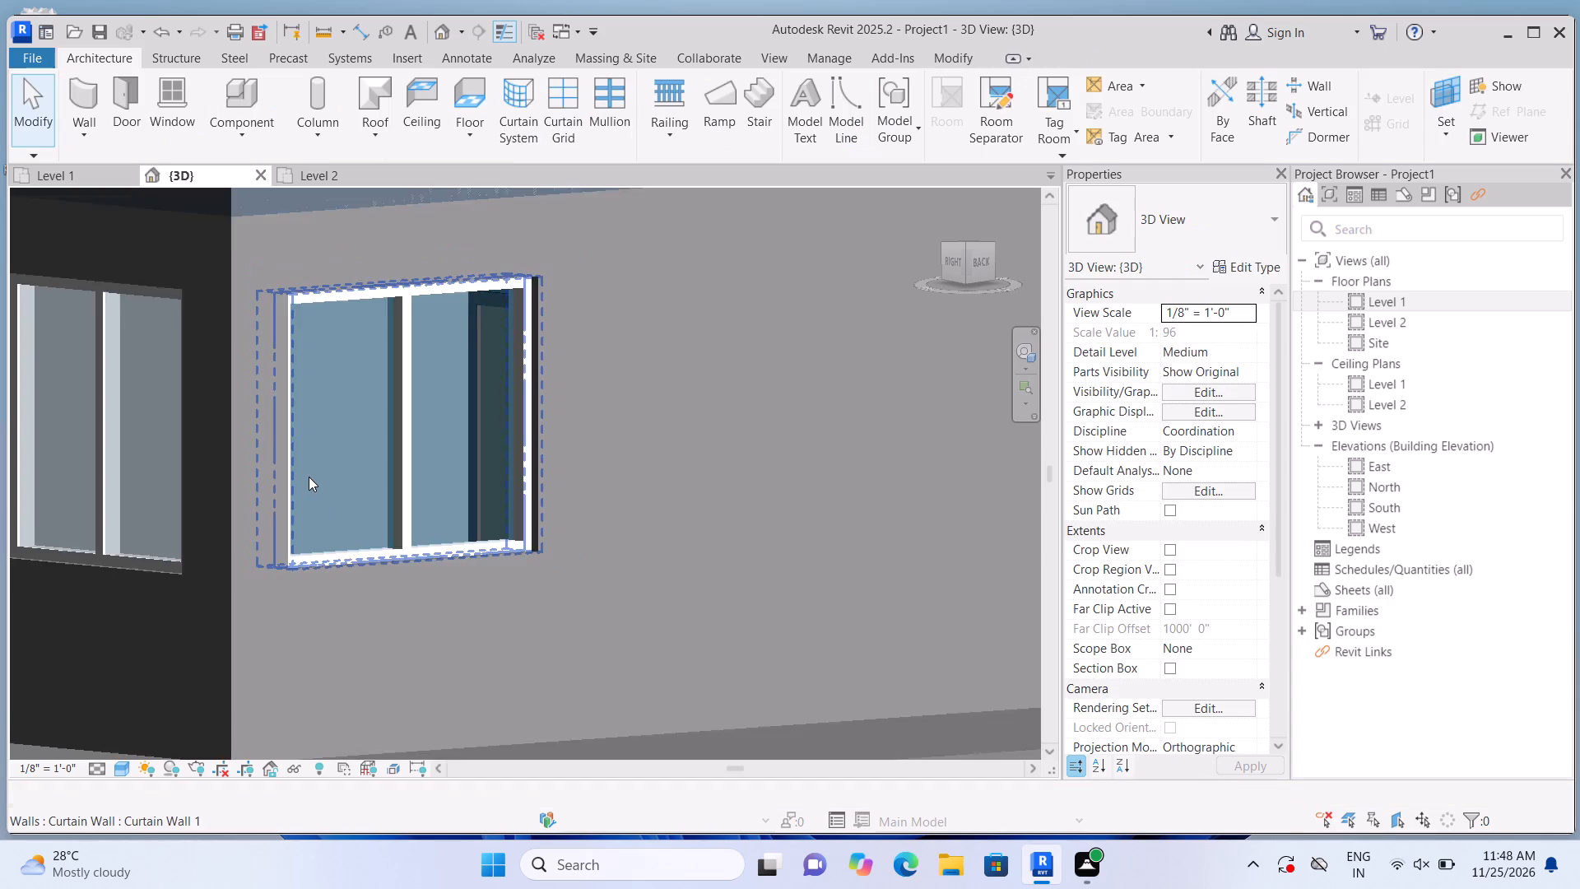
scroll(309, 477, down, 2)
middle_click(365, 615)
scroll(421, 578, down, 4)
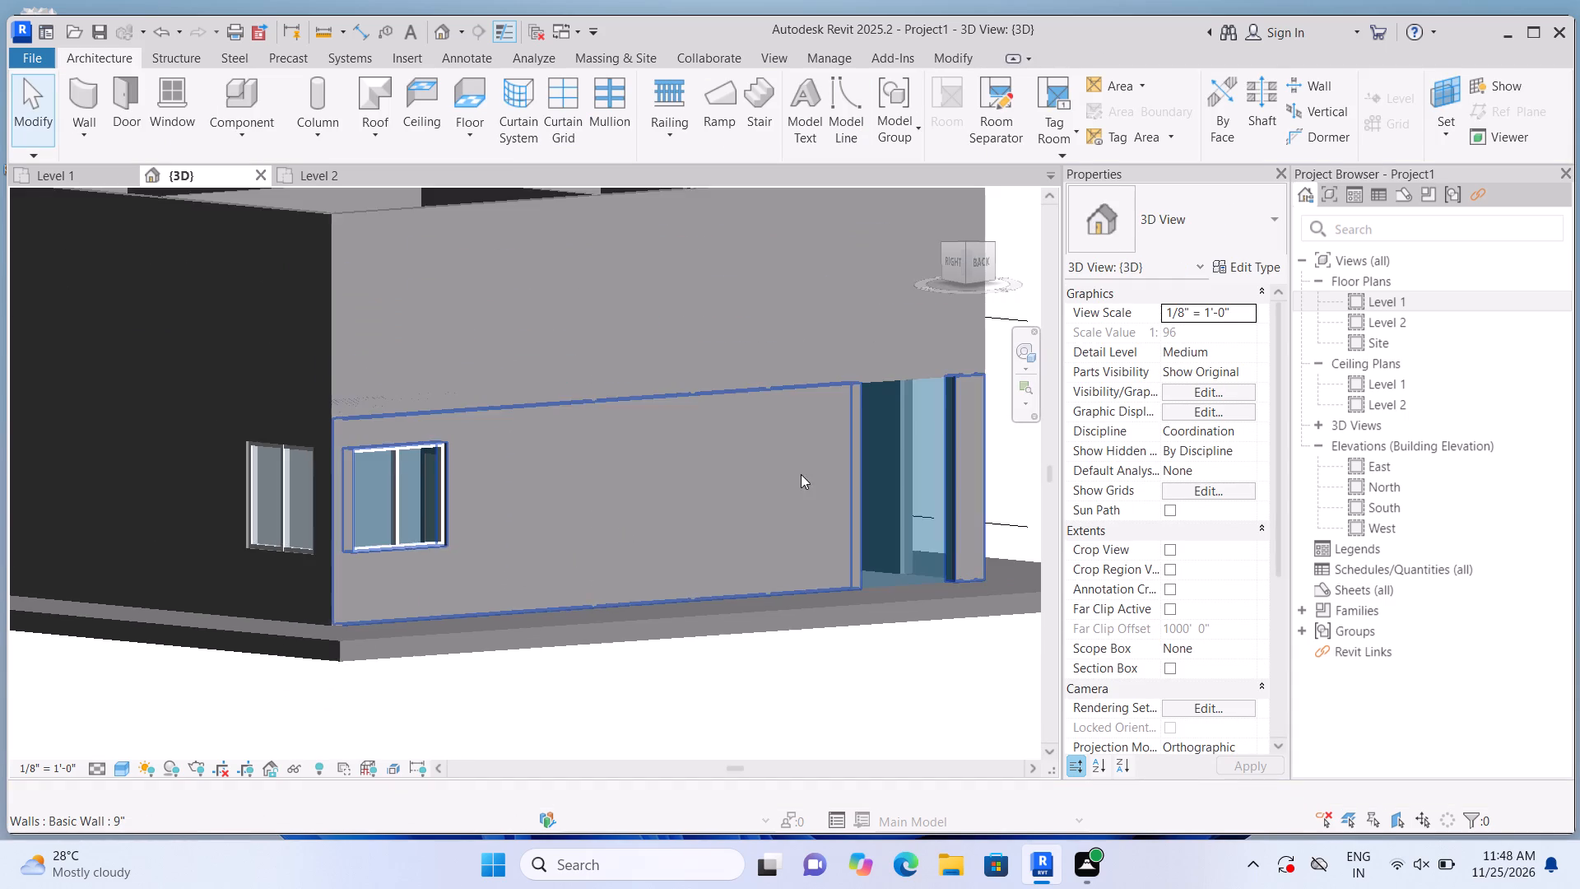
middle_drag(801, 474, 652, 538)
scroll(997, 659, up, 2)
click(719, 514)
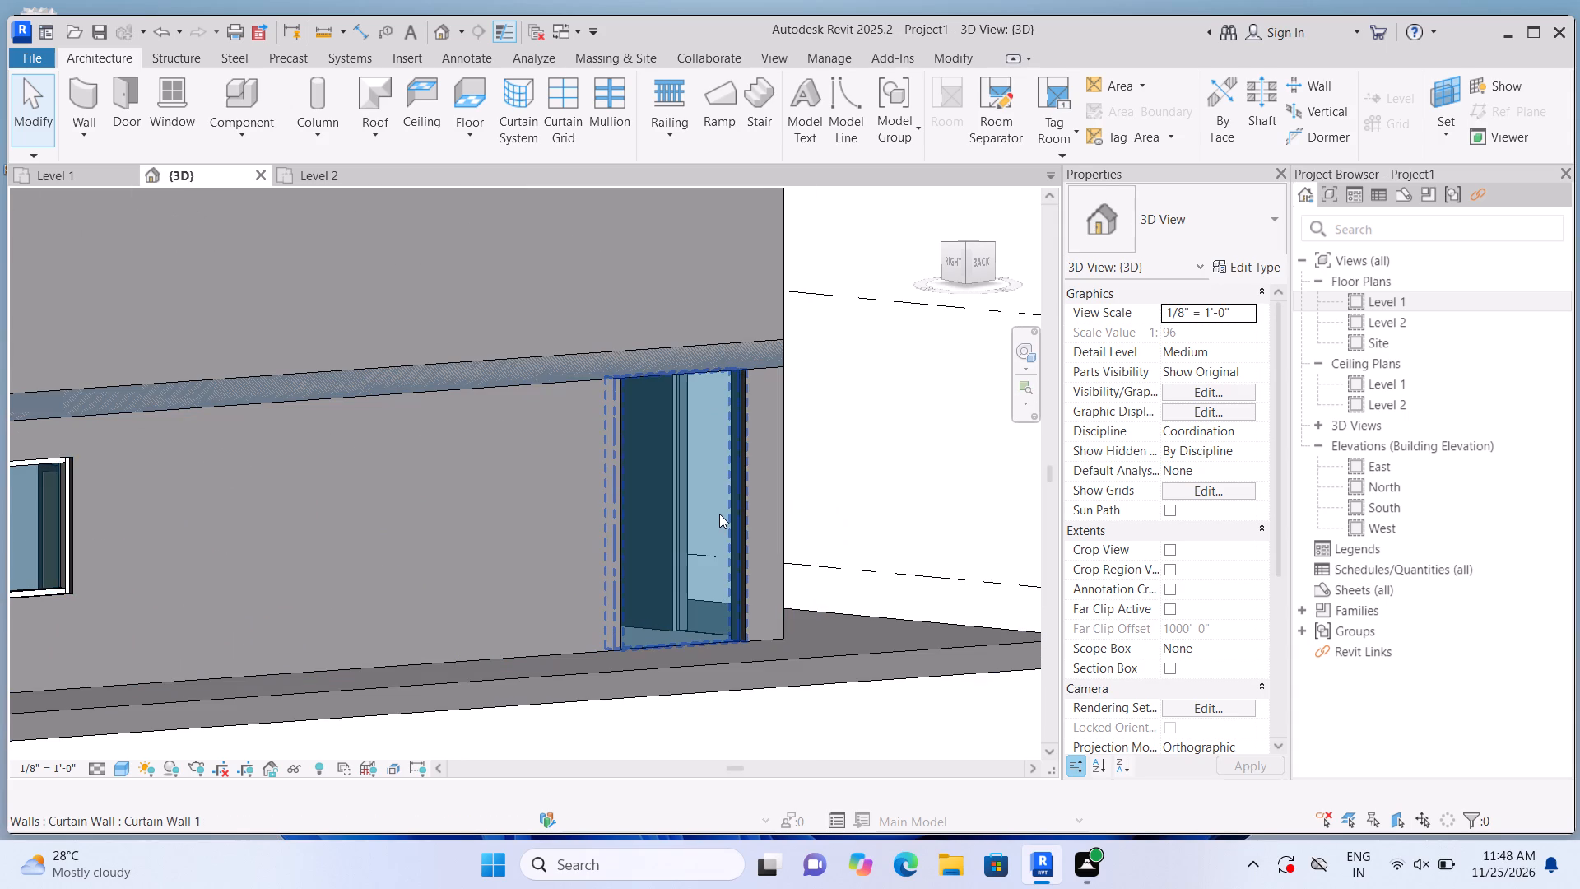
scroll(675, 658, up, 2)
drag(677, 646, 691, 571)
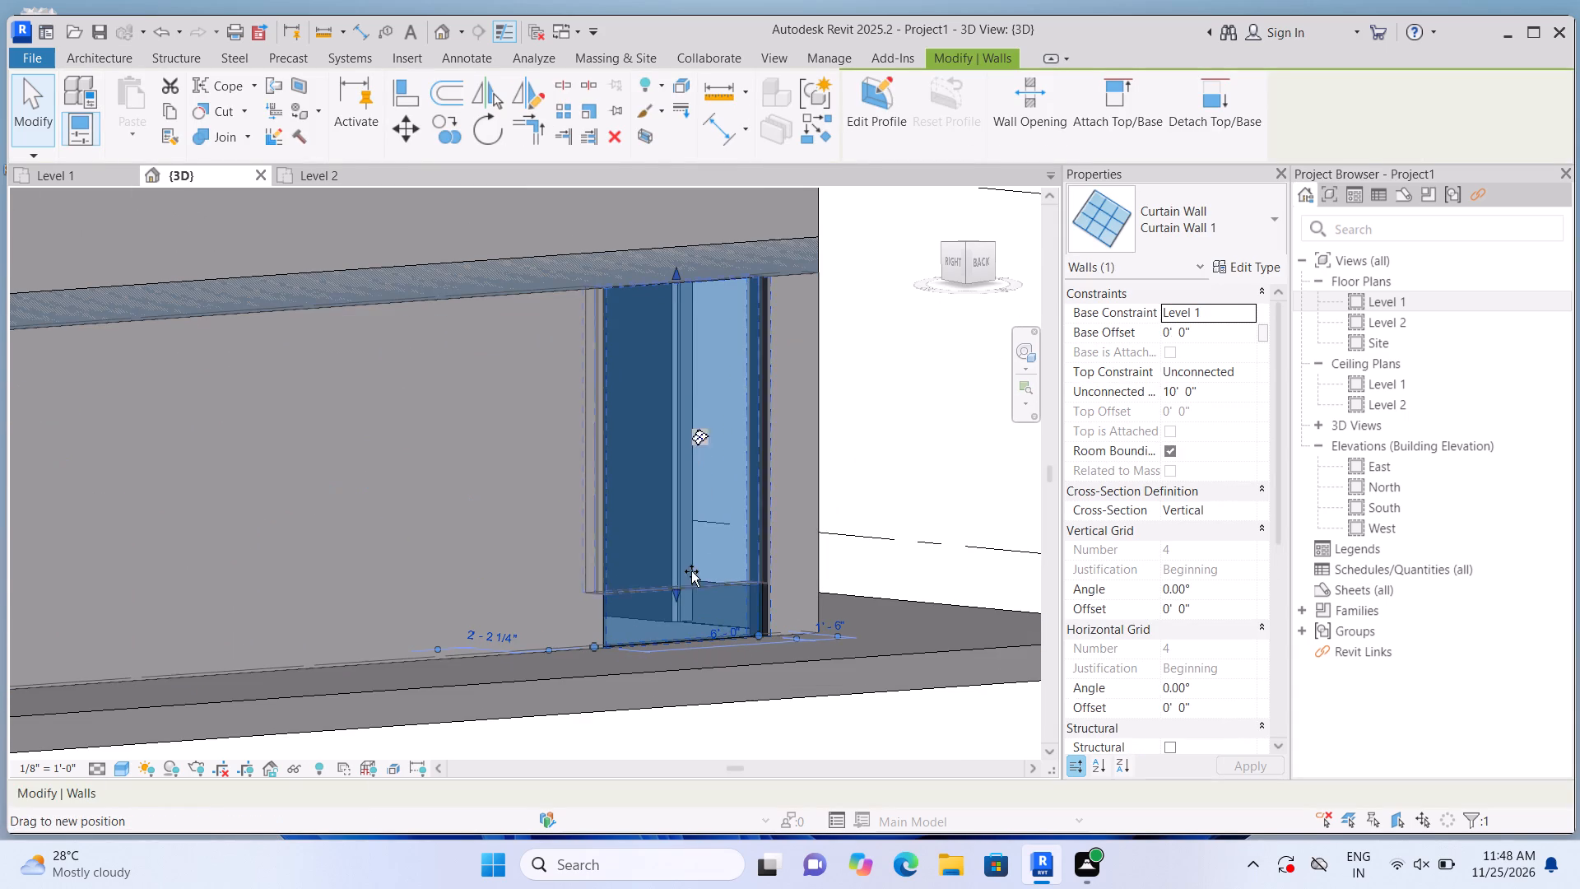
drag(691, 571, 693, 519)
Lower the top edge of the far rear curtain wall below the slab band to match the other rear window.
scroll(709, 517, down, 3)
scroll(678, 542, up, 1)
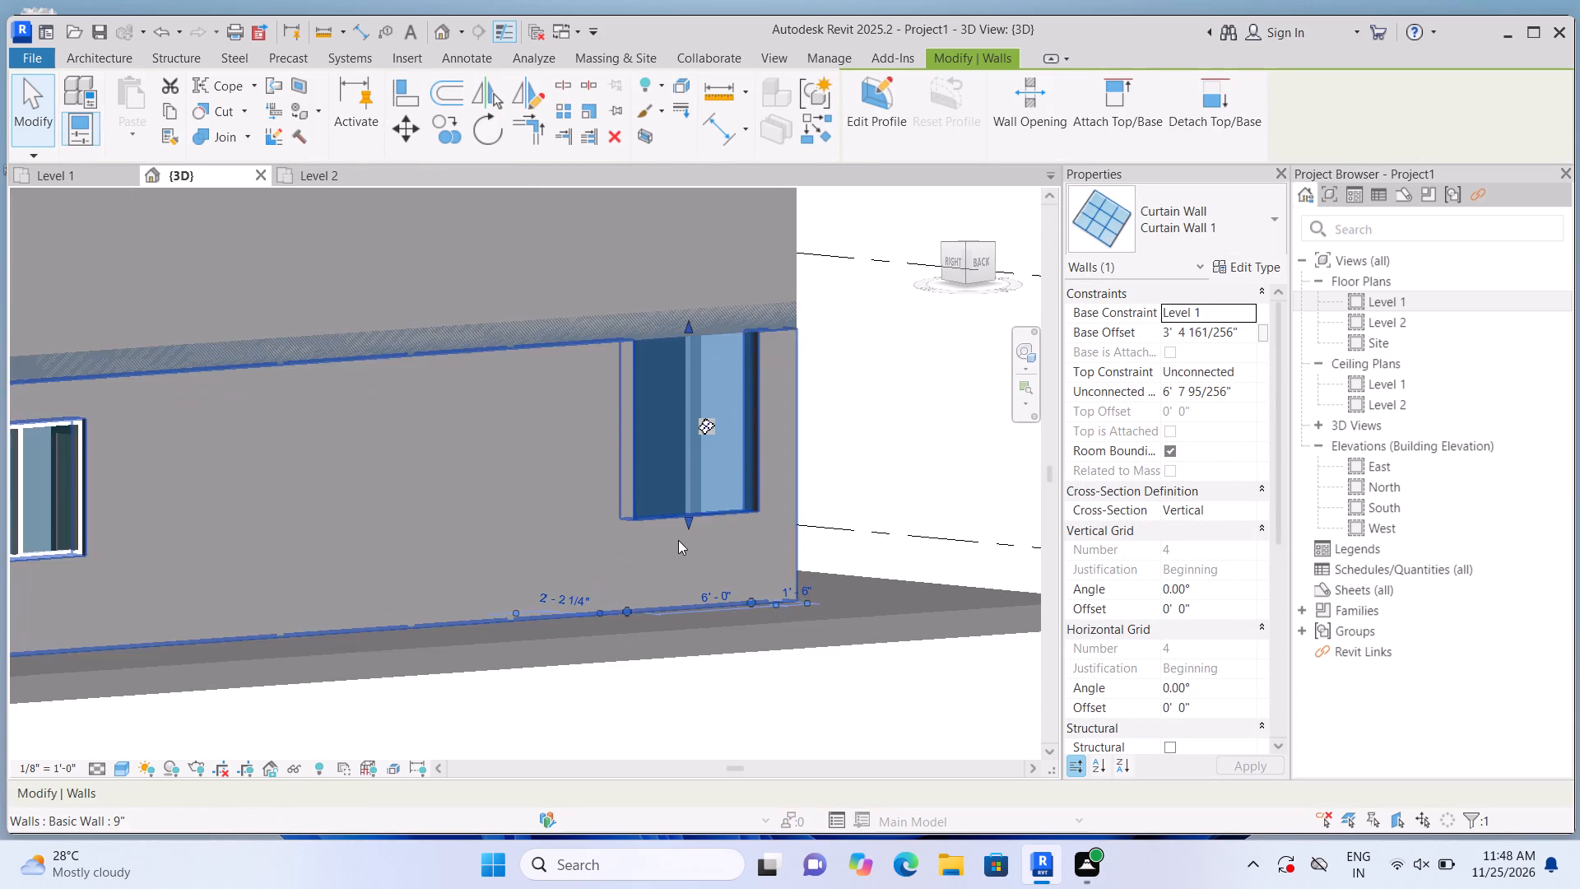
scroll(679, 538, up, 1)
drag(690, 294, 693, 343)
click(846, 417)
scroll(848, 417, down, 2)
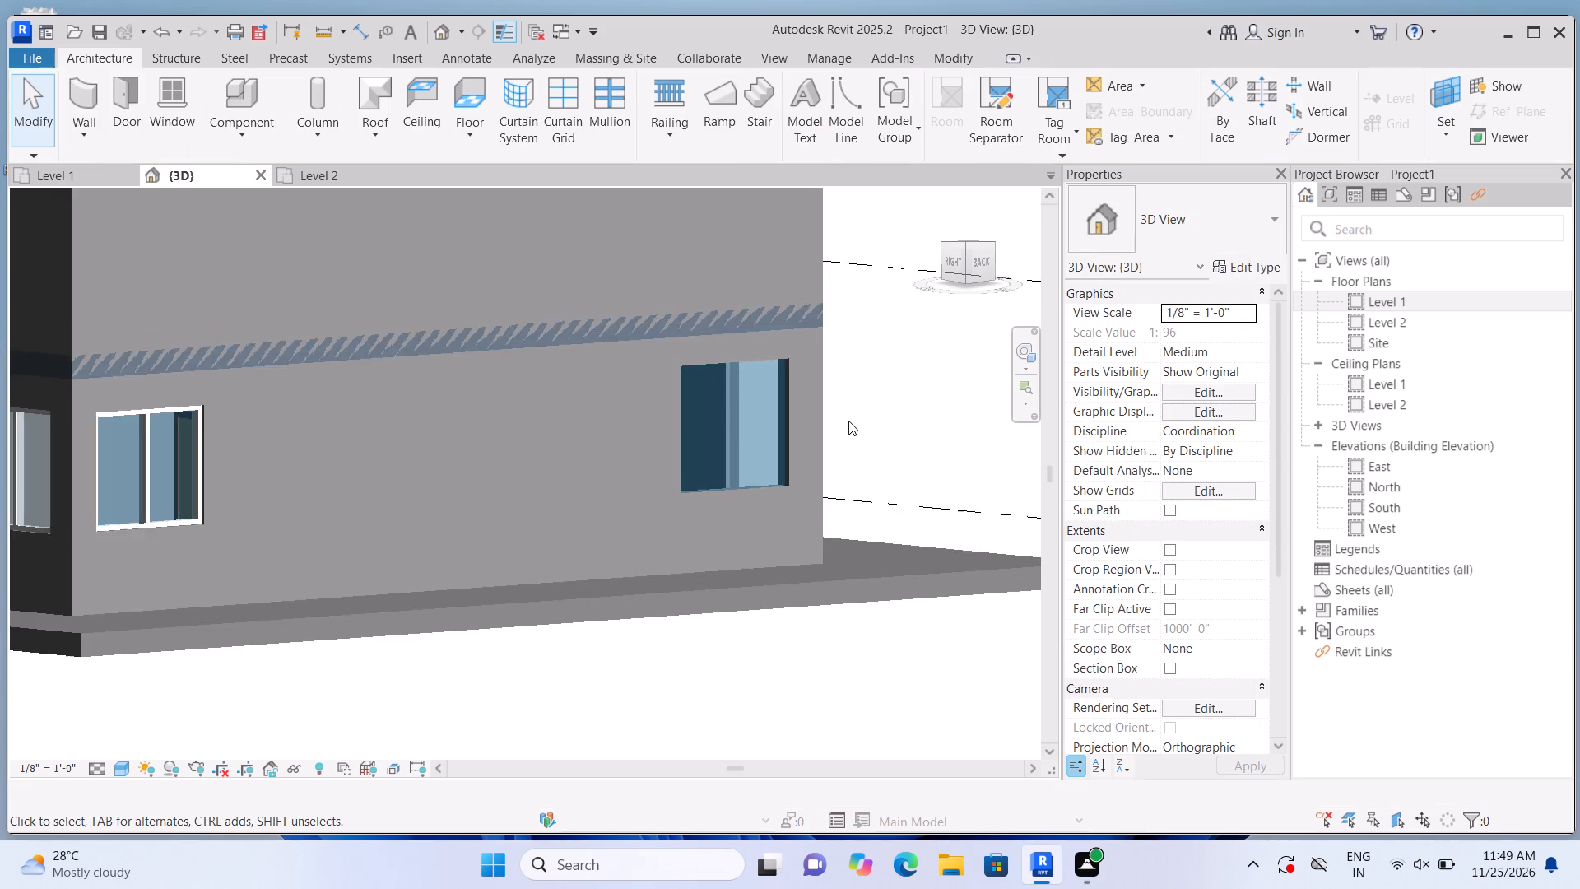
Add a vertical curtain grid line at the midpoint of the far rear window, 3'-0" from each side.
scroll(860, 414, up, 3)
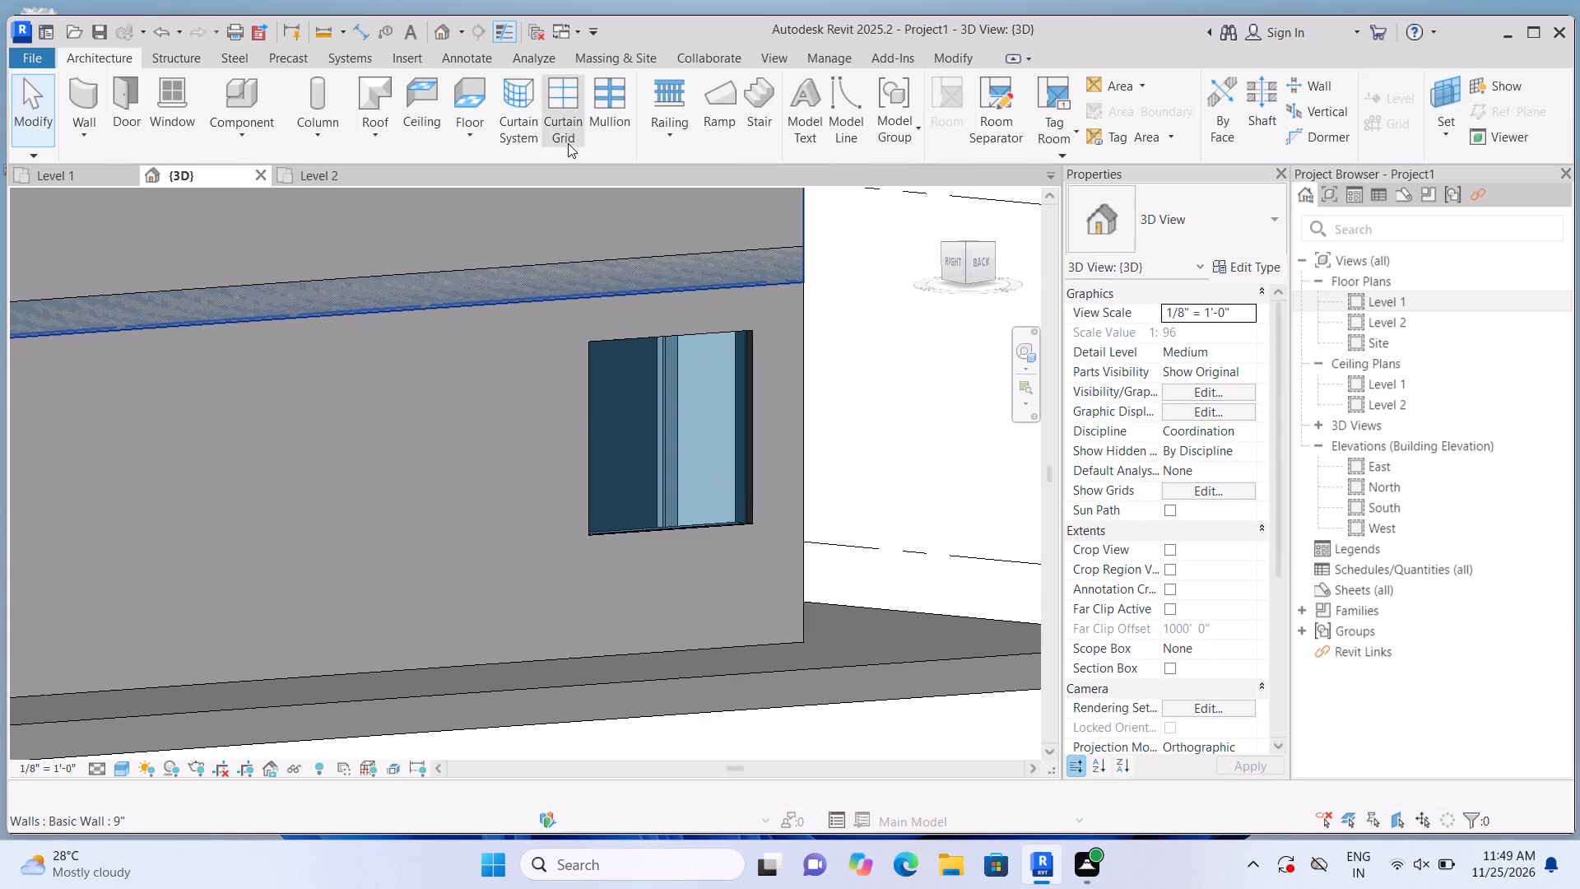
click(565, 133)
scroll(667, 373, up, 2)
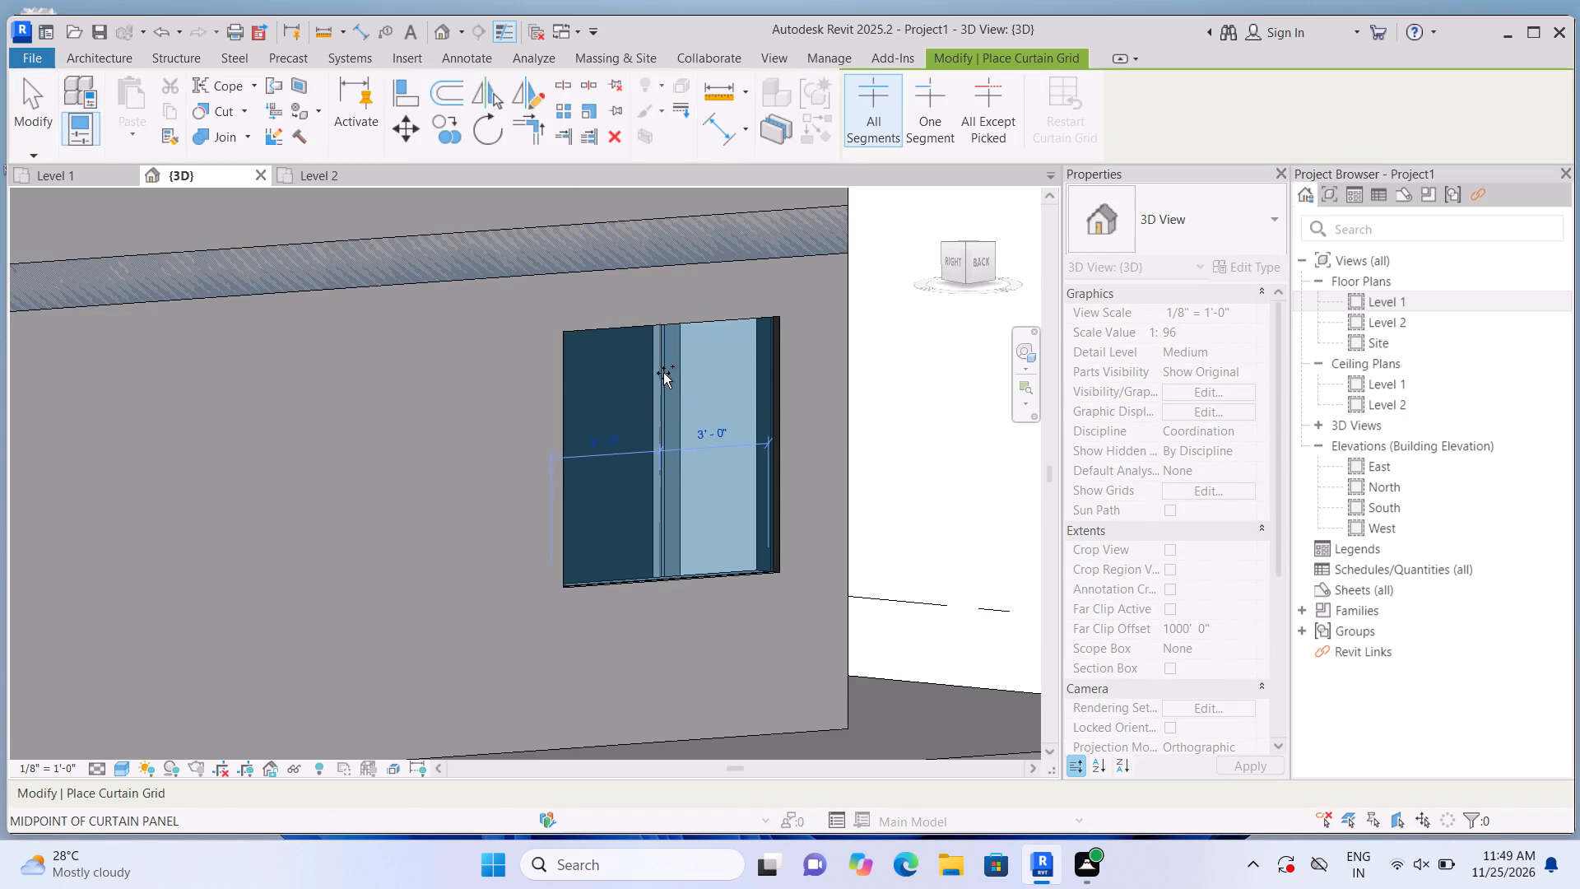
click(663, 373)
Place 2.5" x 5" rectangular mullions on the far rear window's central grid line and all four edges.
click(109, 58)
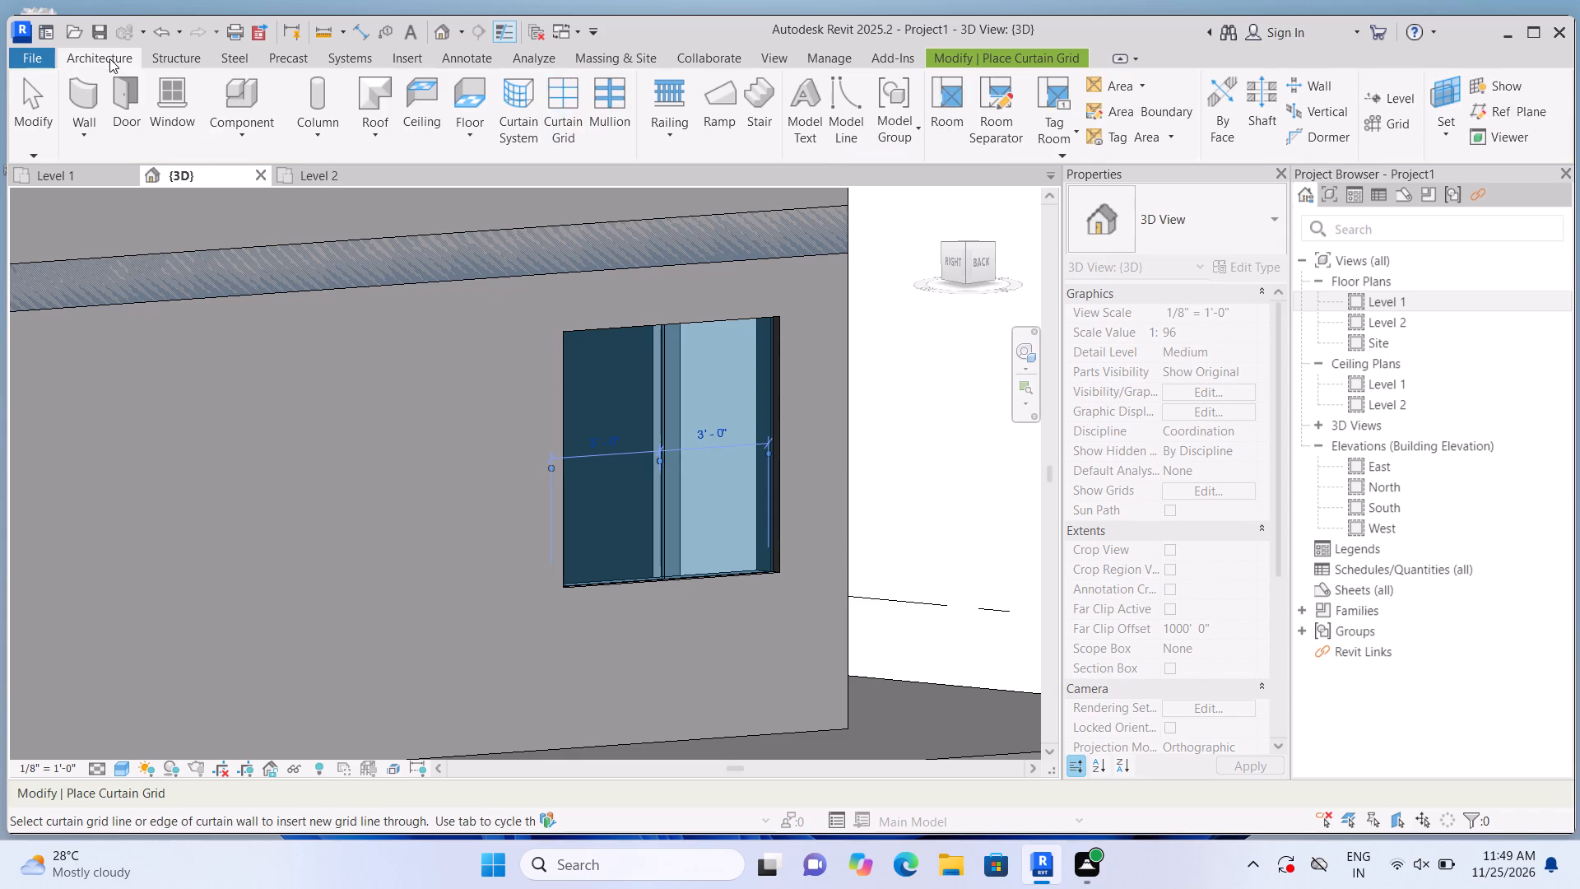
click(597, 95)
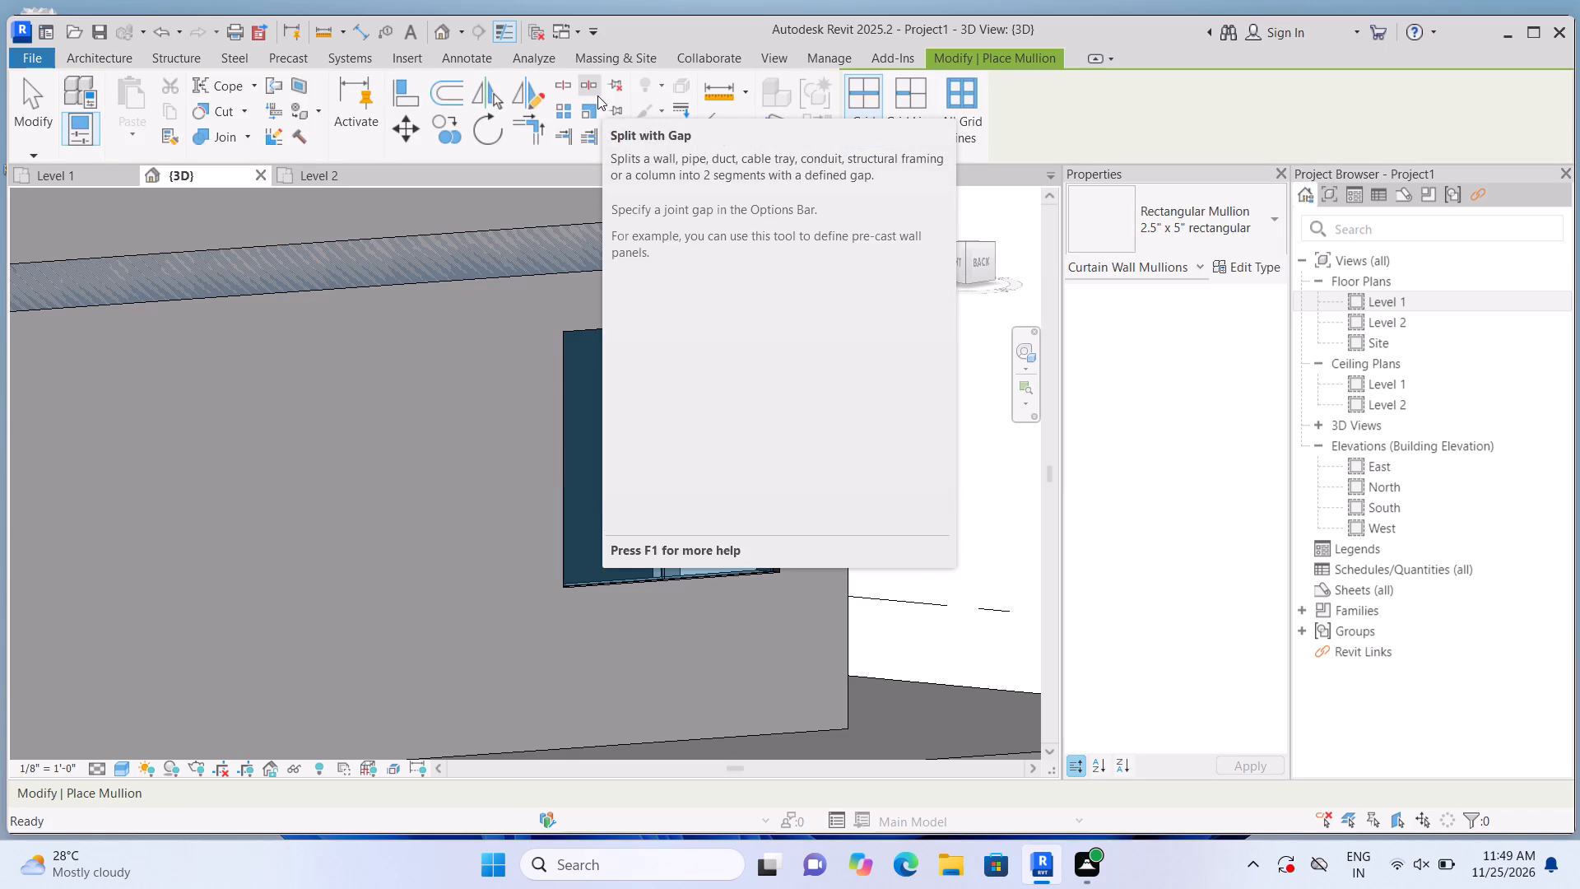
click(663, 424)
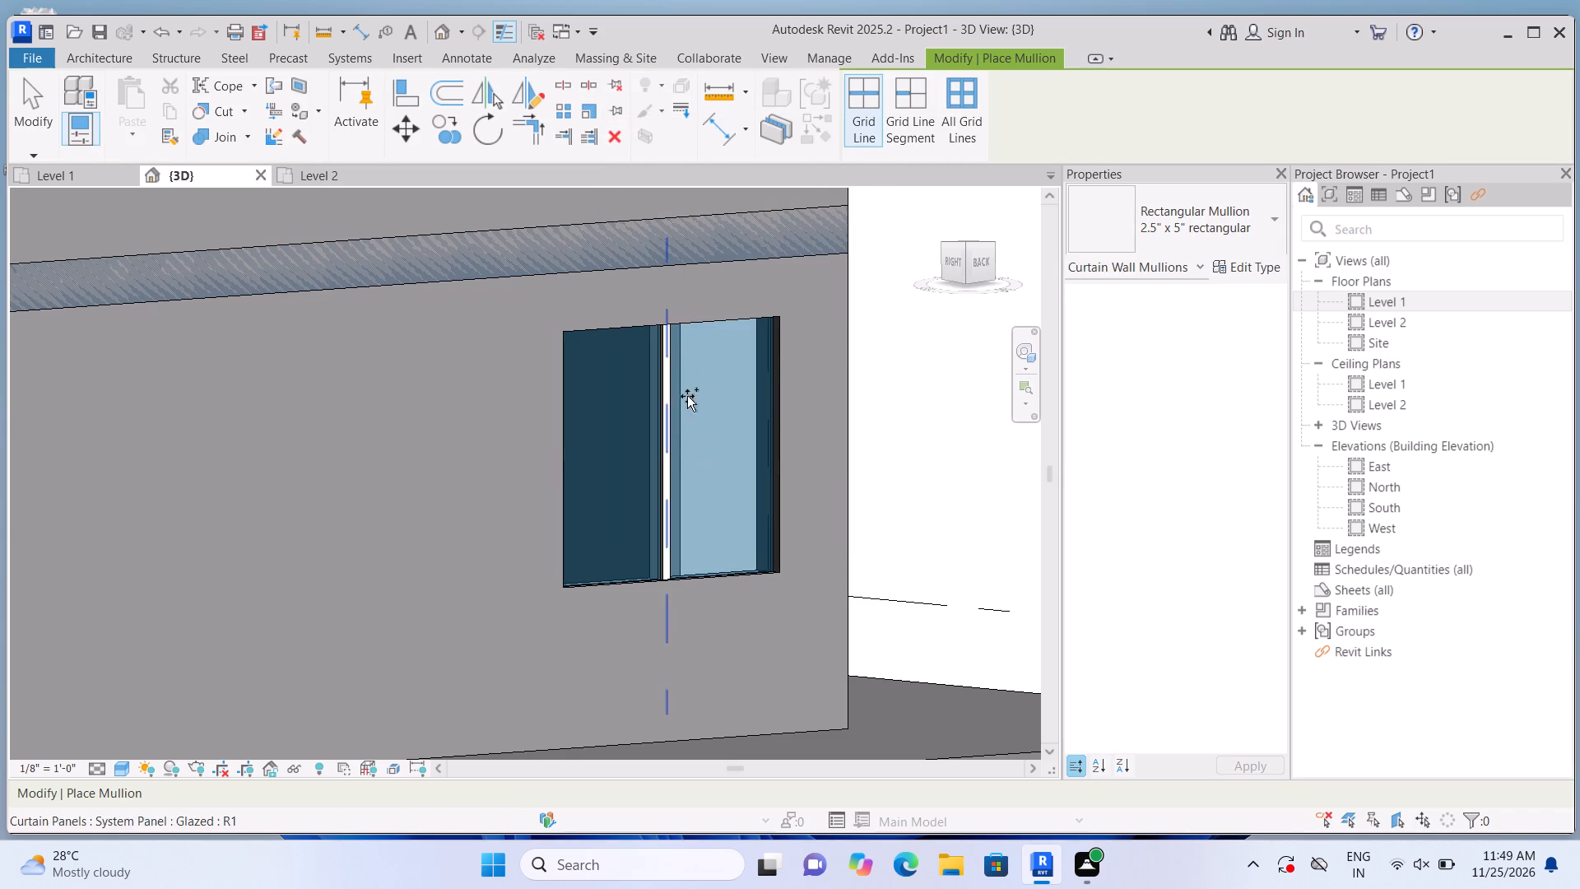
click(736, 320)
click(770, 387)
click(723, 571)
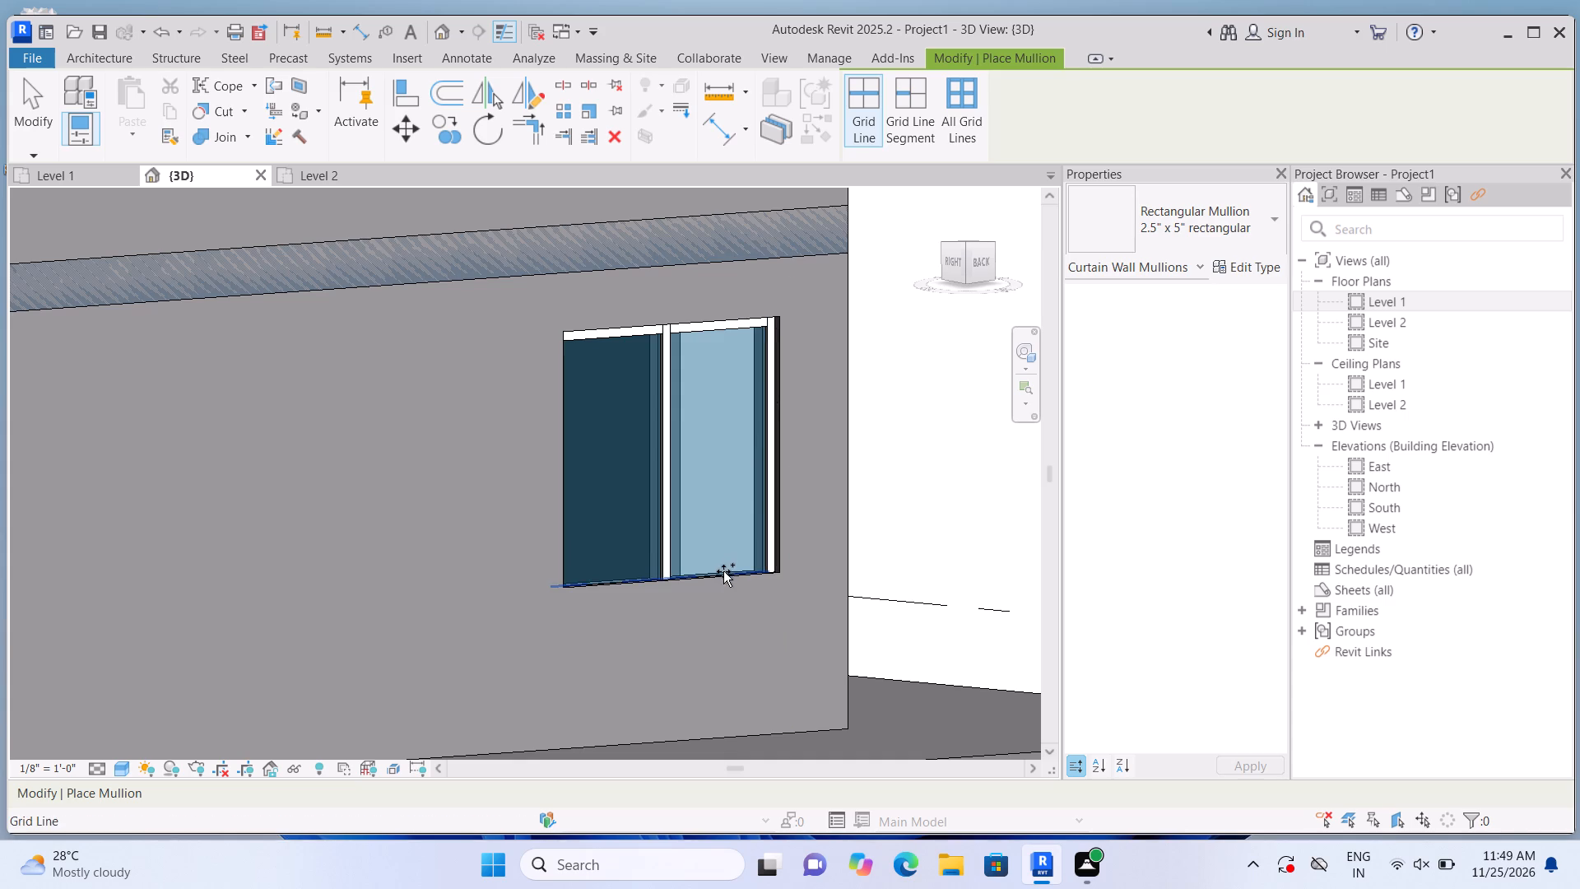
click(573, 494)
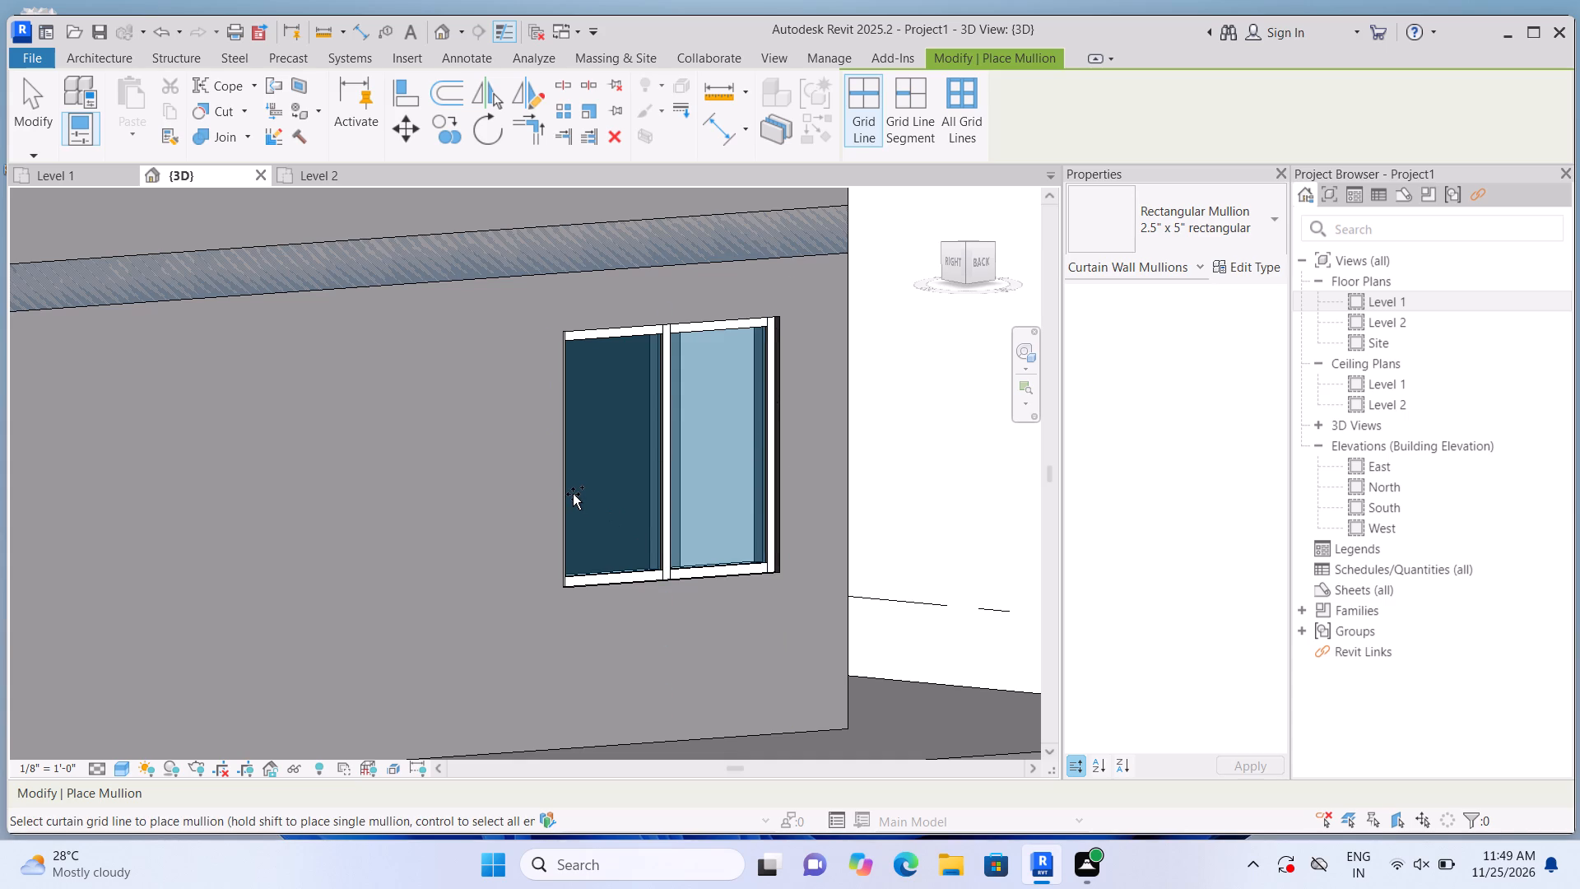
key(Escape)
scroll(602, 490, down, 2)
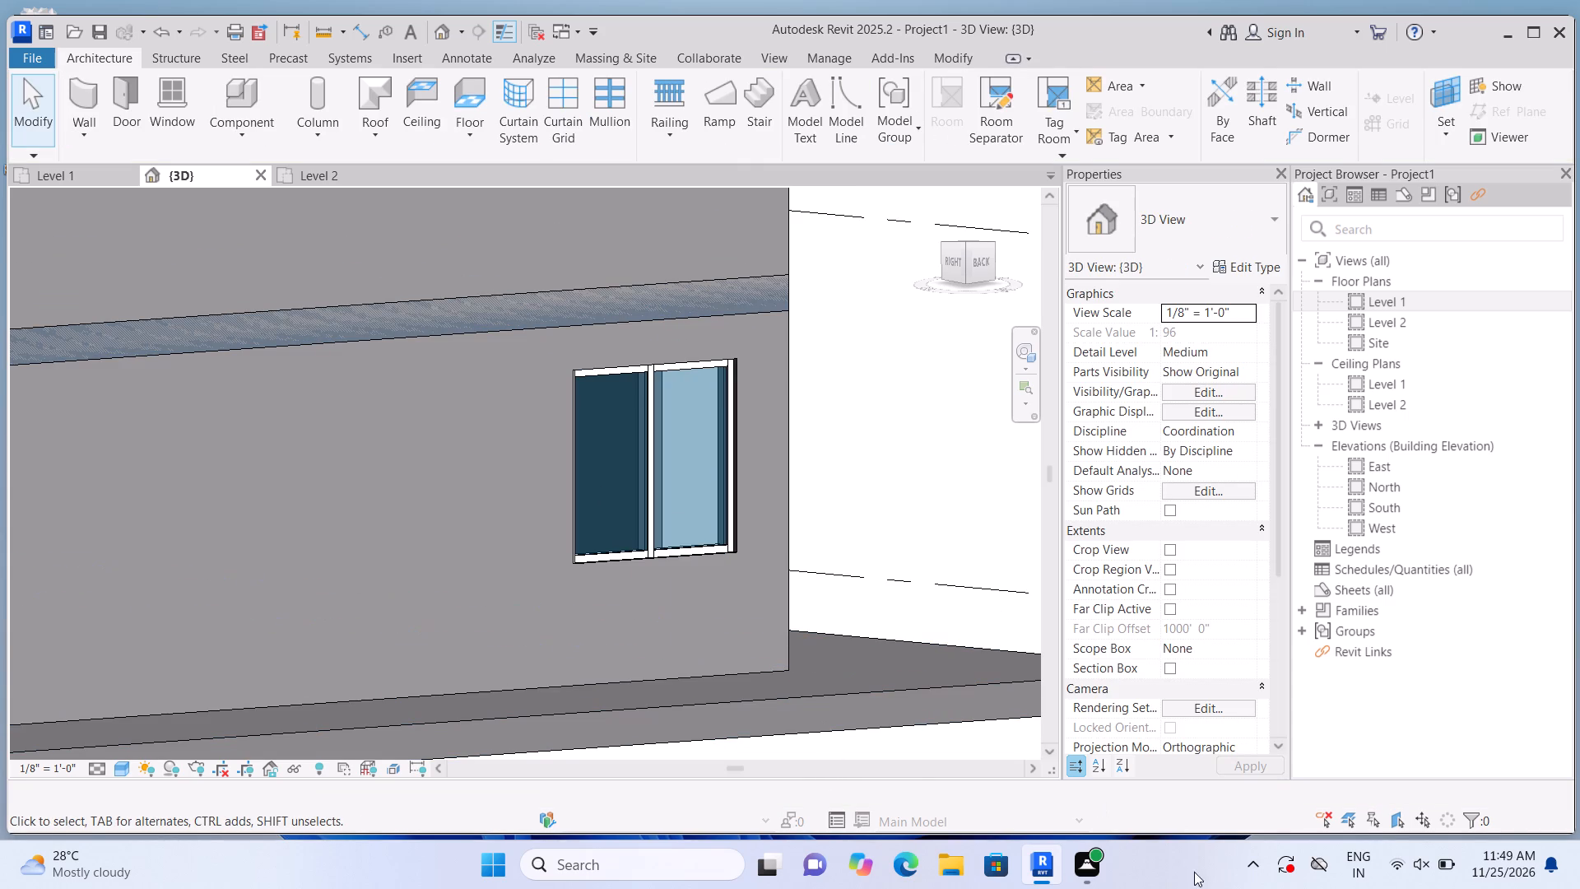
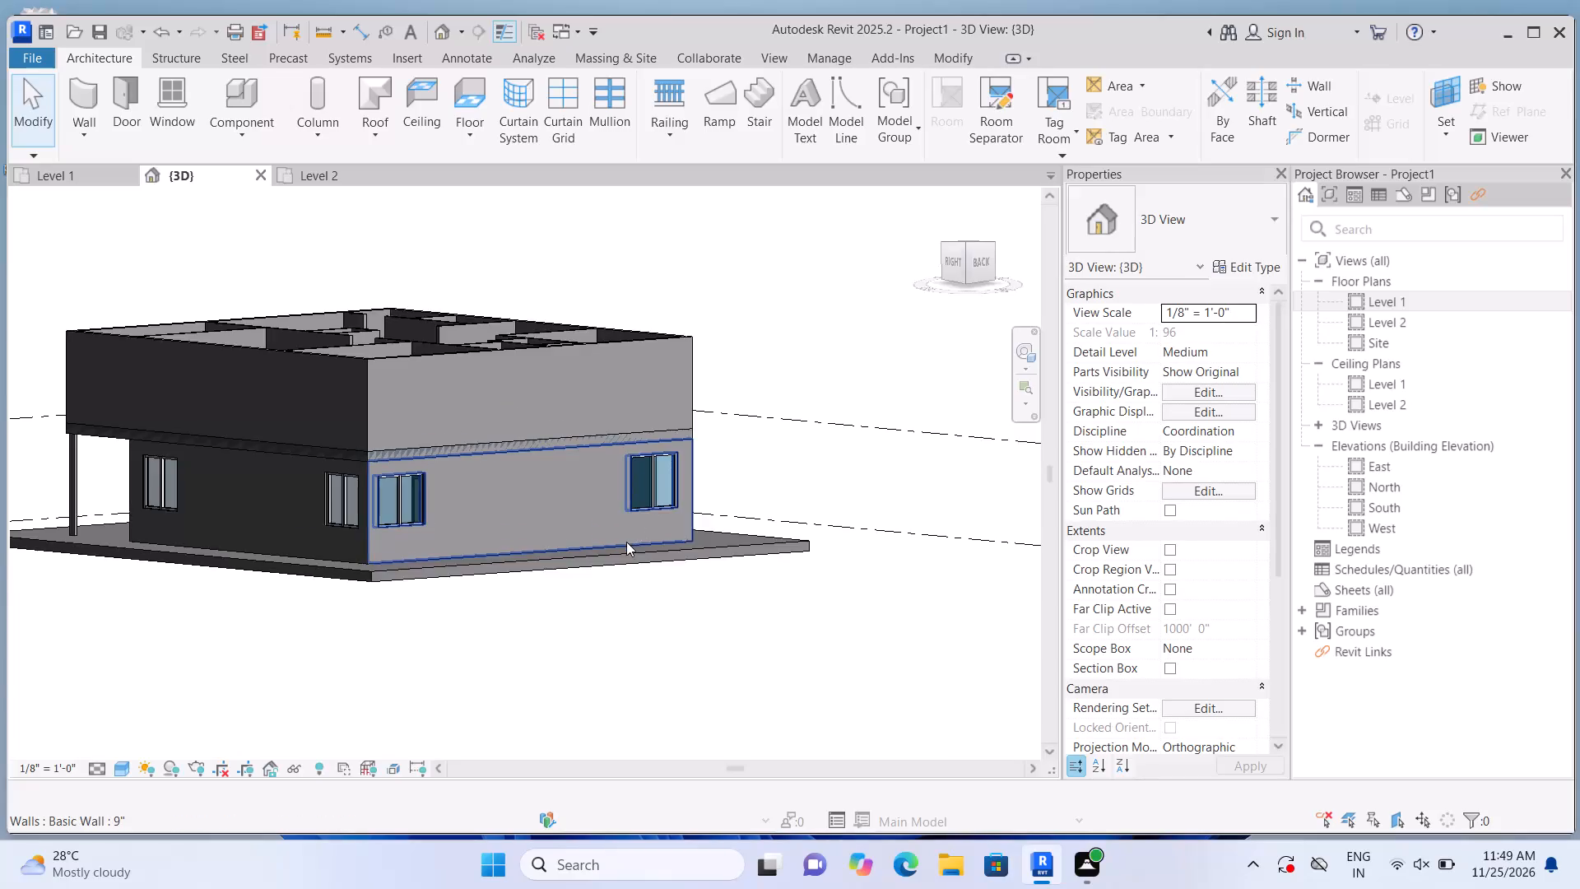
Examine the ground-floor windows and corner openings around the building's exterior in the 3D view.
scroll(626, 542, up, 3)
scroll(774, 421, up, 3)
scroll(781, 419, down, 2)
scroll(684, 420, up, 5)
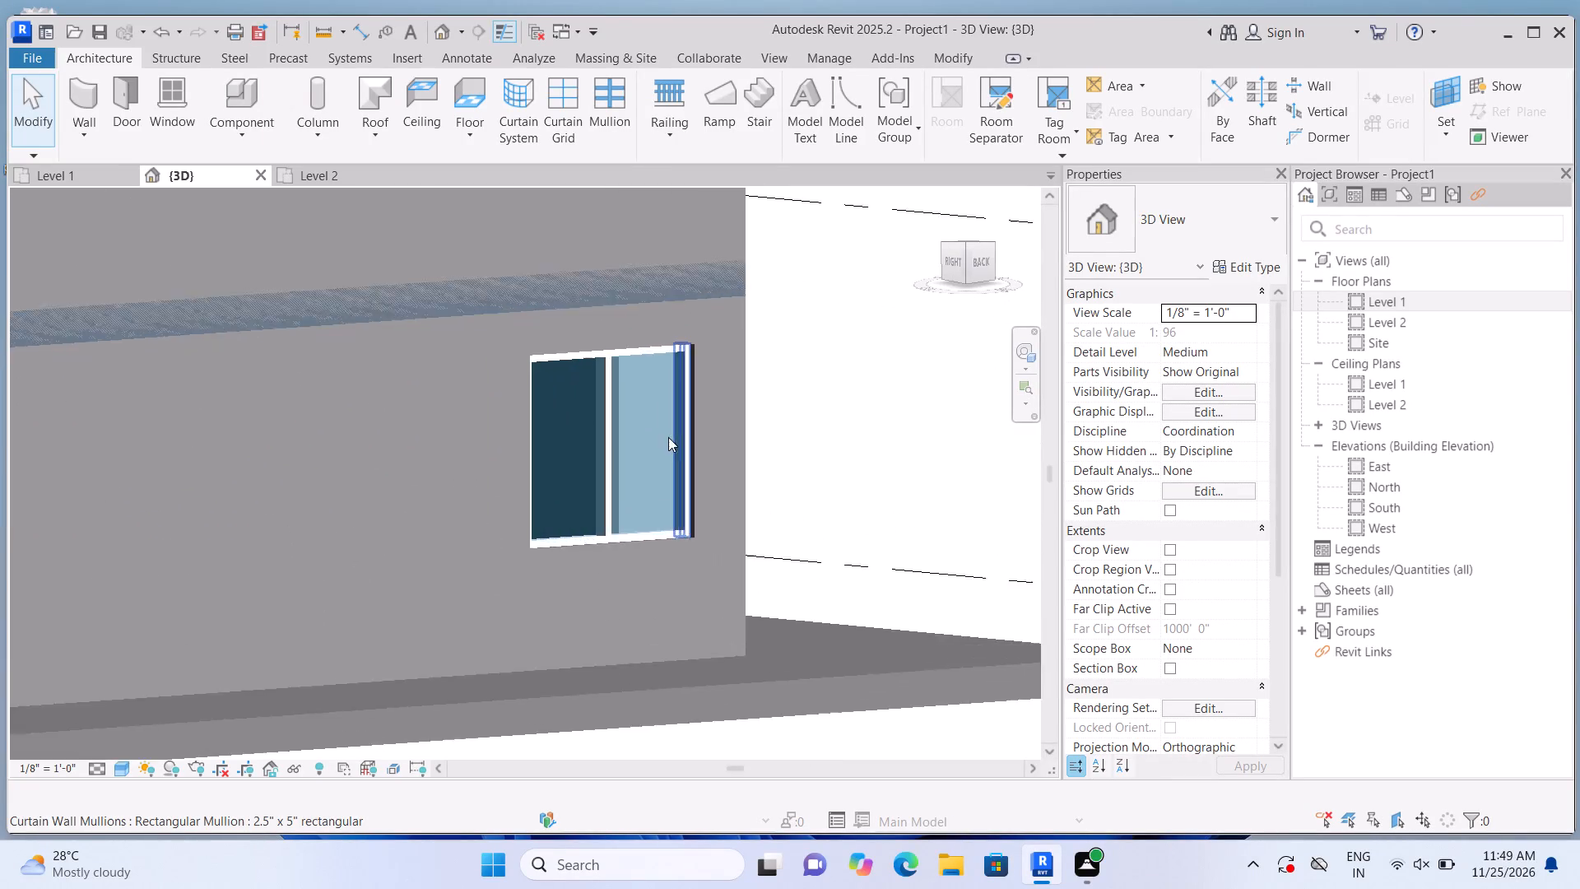
scroll(668, 437, up, 1)
scroll(795, 444, up, 2)
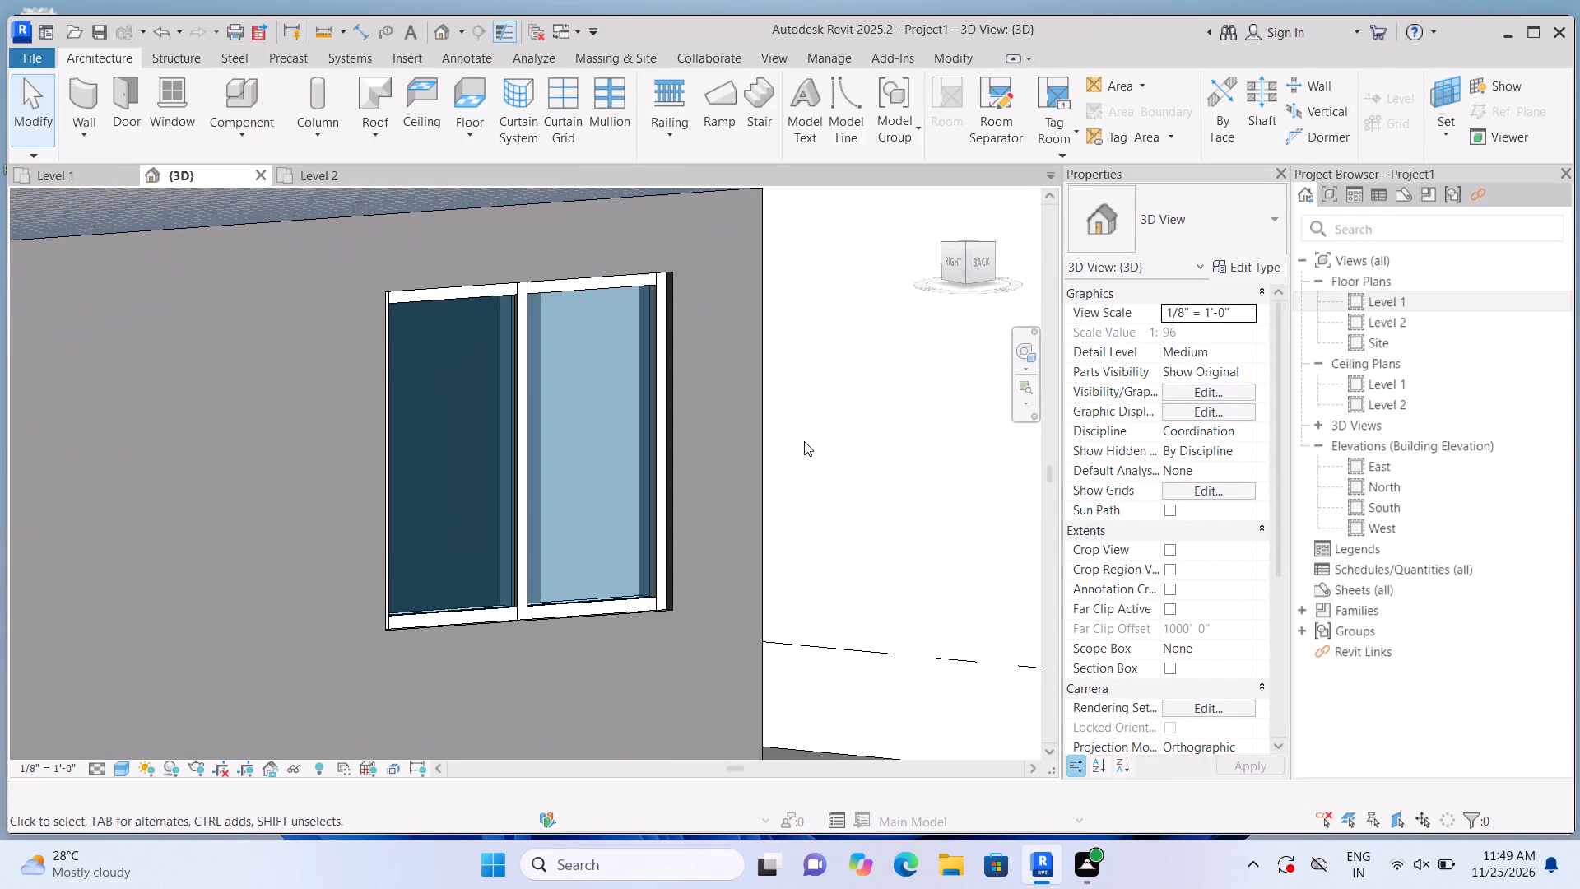
scroll(812, 445, down, 12)
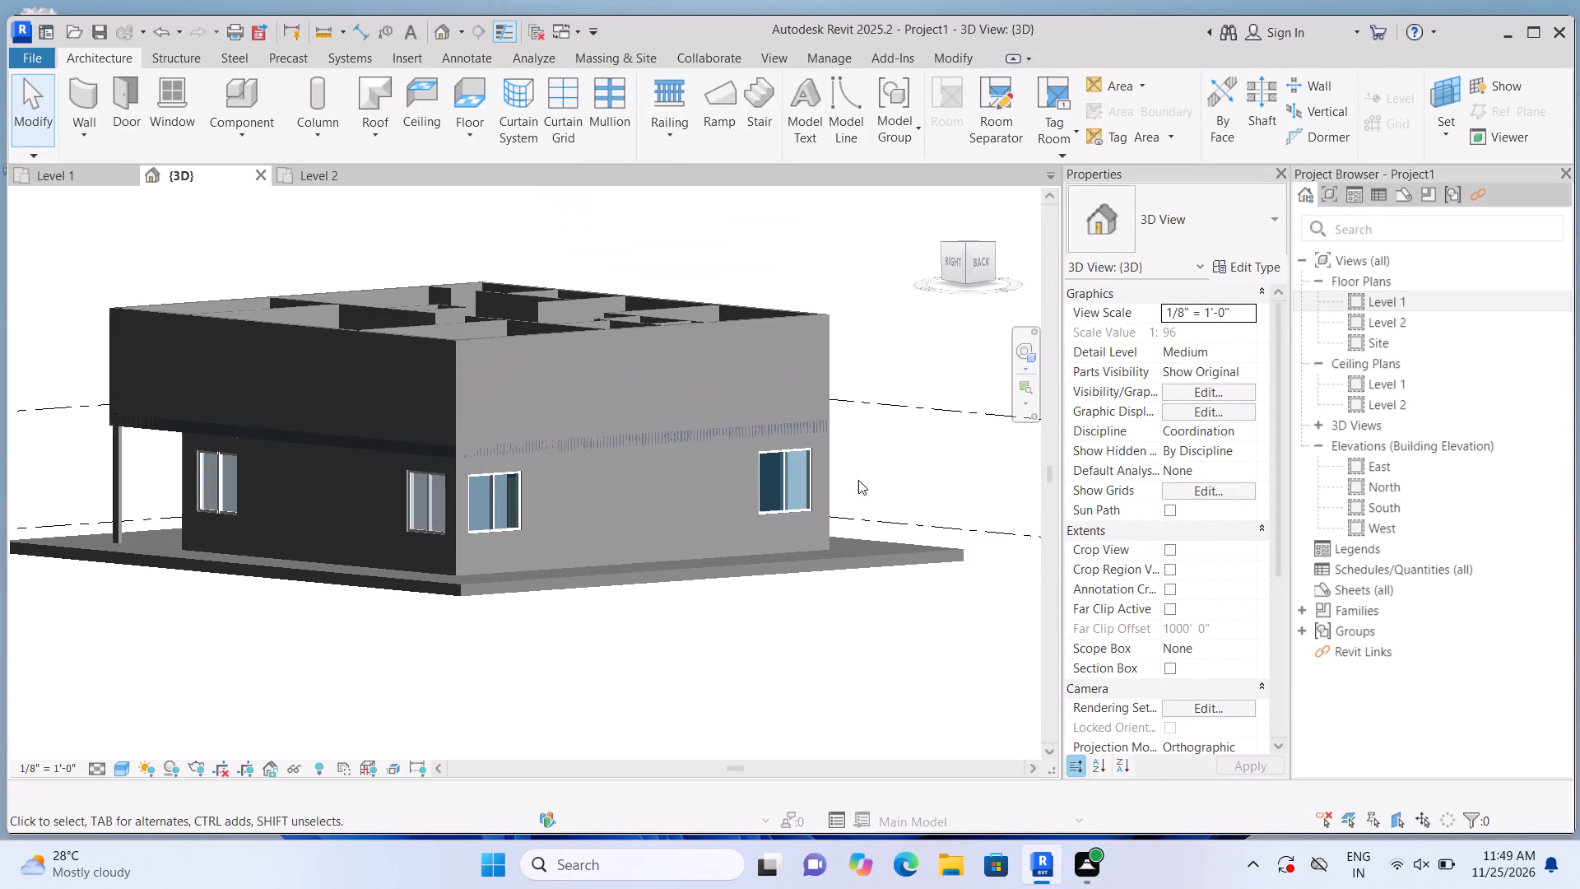
shift+middle_drag(945, 442, 682, 459)
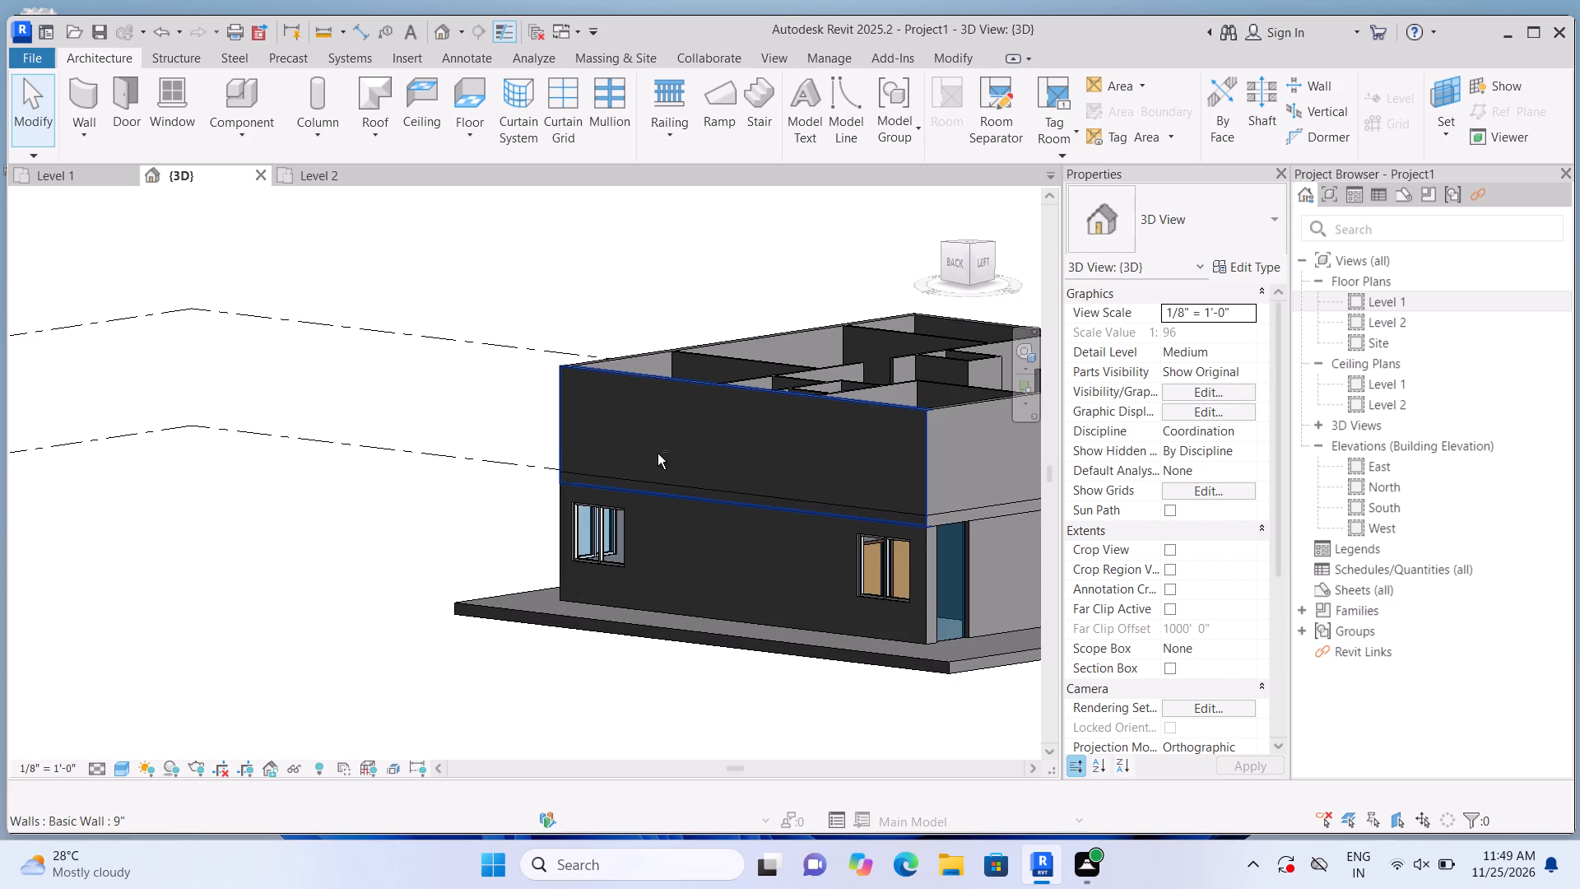
shift+middle_click(658, 454)
middle_drag(647, 552, 364, 530)
shift+middle_drag(525, 654, 543, 633)
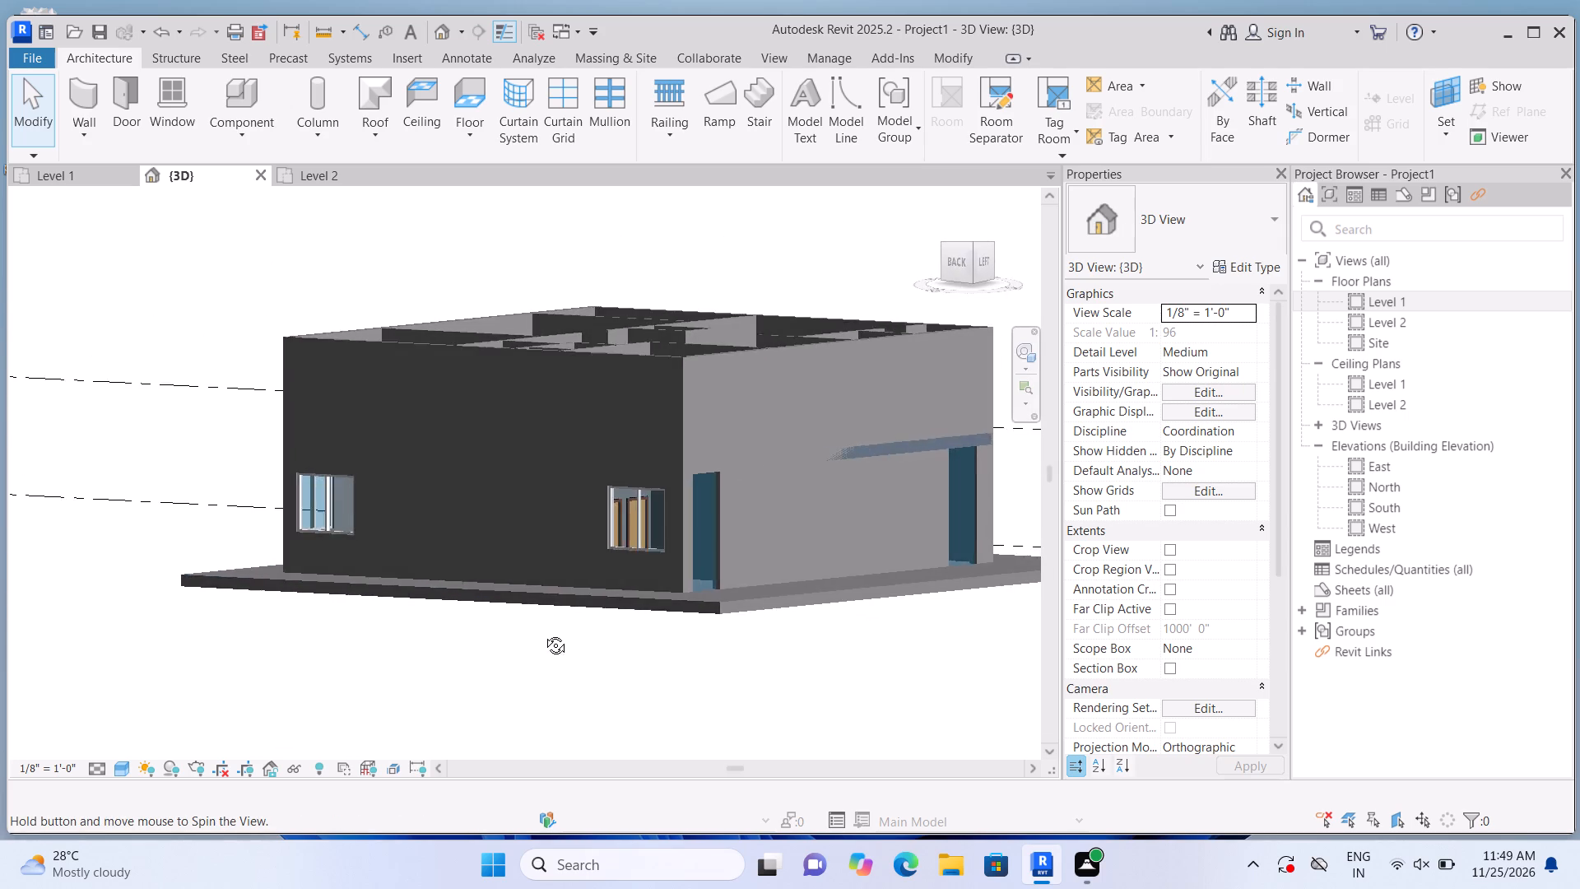
shift+middle_drag(543, 633, 494, 657)
scroll(793, 649, up, 4)
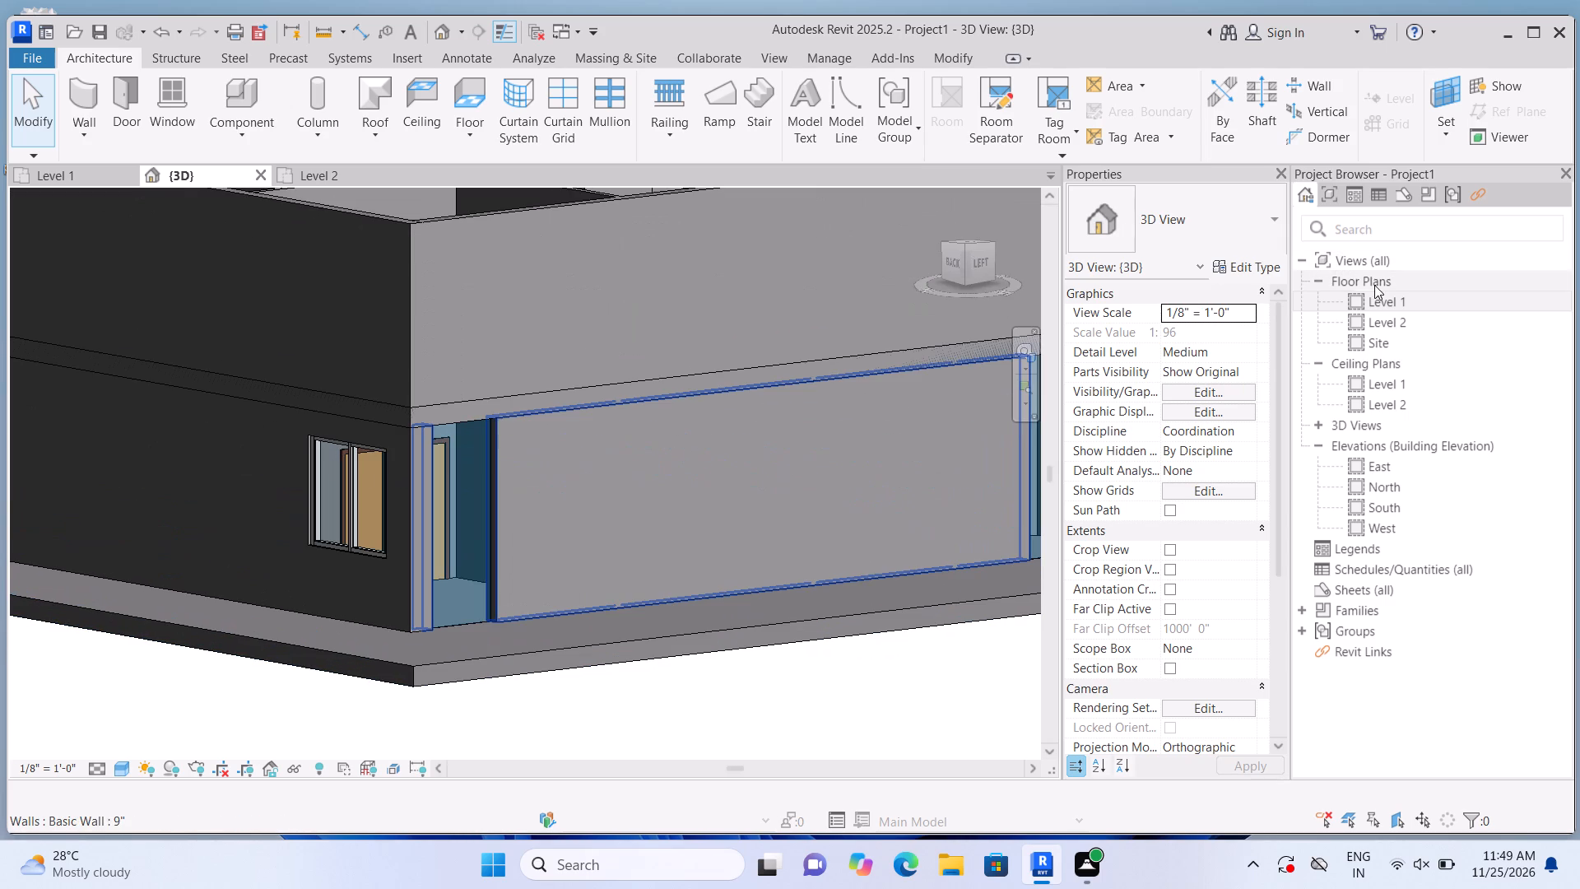
In the Level 1 floor plan, delete the 4'-0" curtain wall in the vertical exterior wall near the upper-left building corner.
double_click(1357, 294)
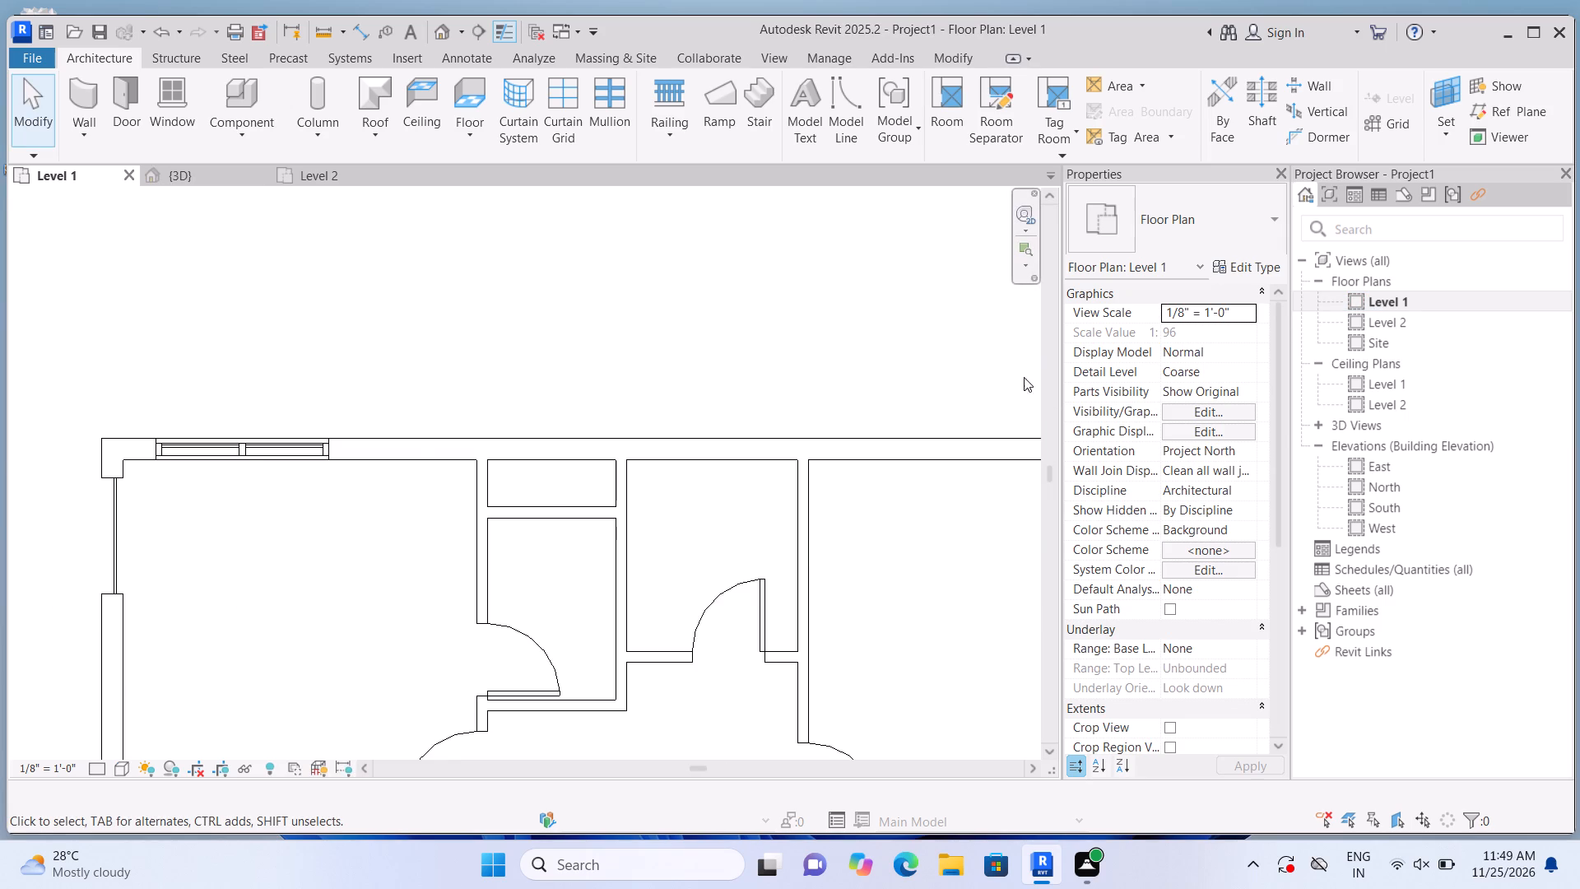
scroll(1027, 377, down, 1)
scroll(146, 504, up, 2)
click(273, 530)
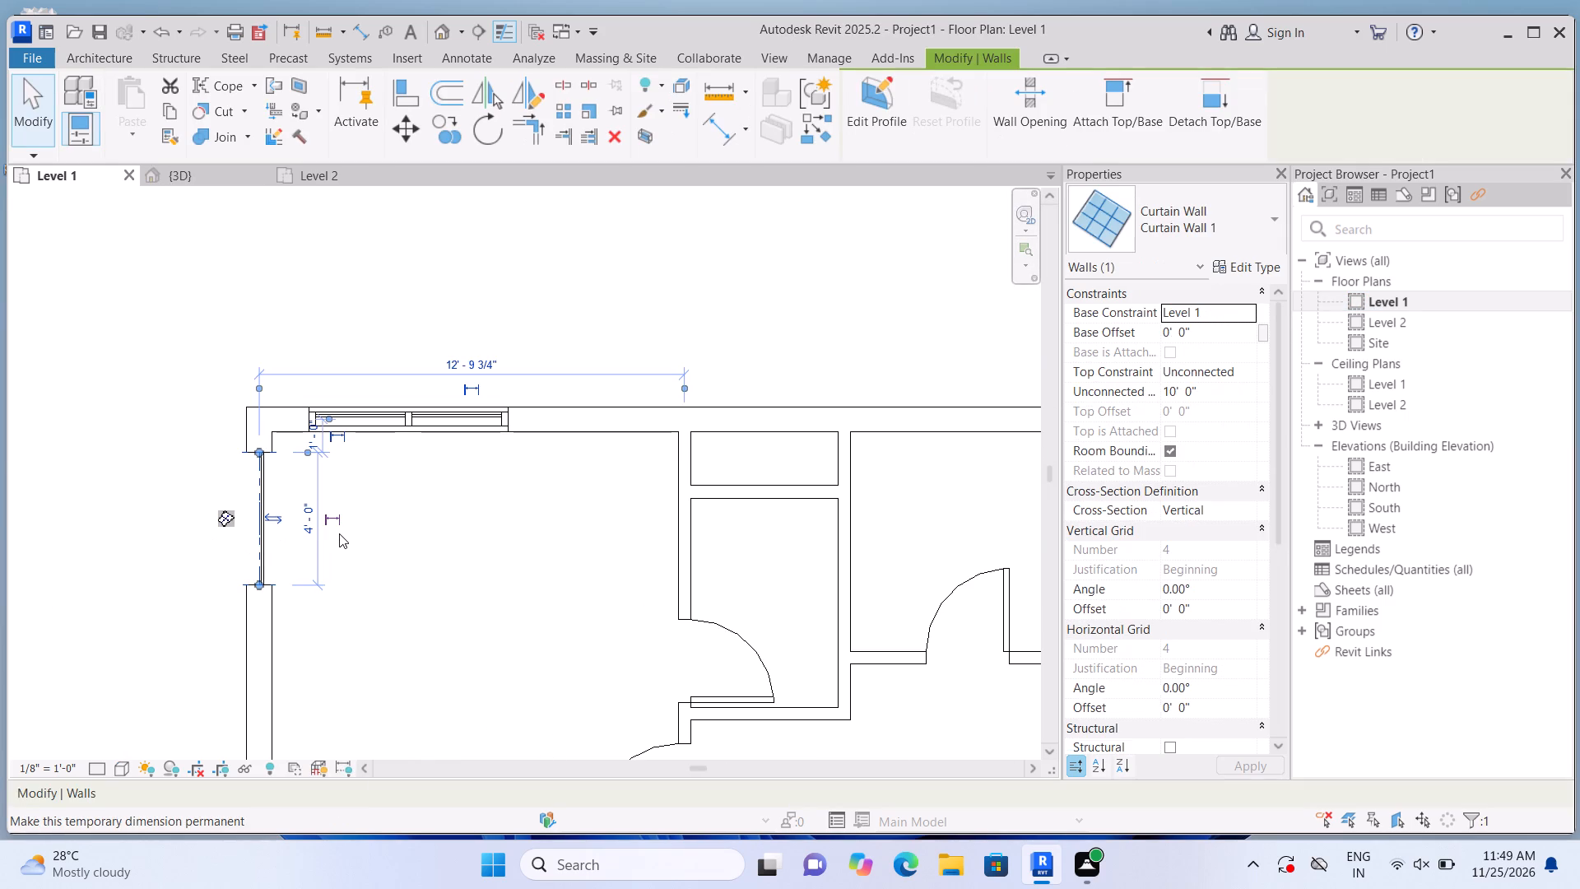
key(Delete)
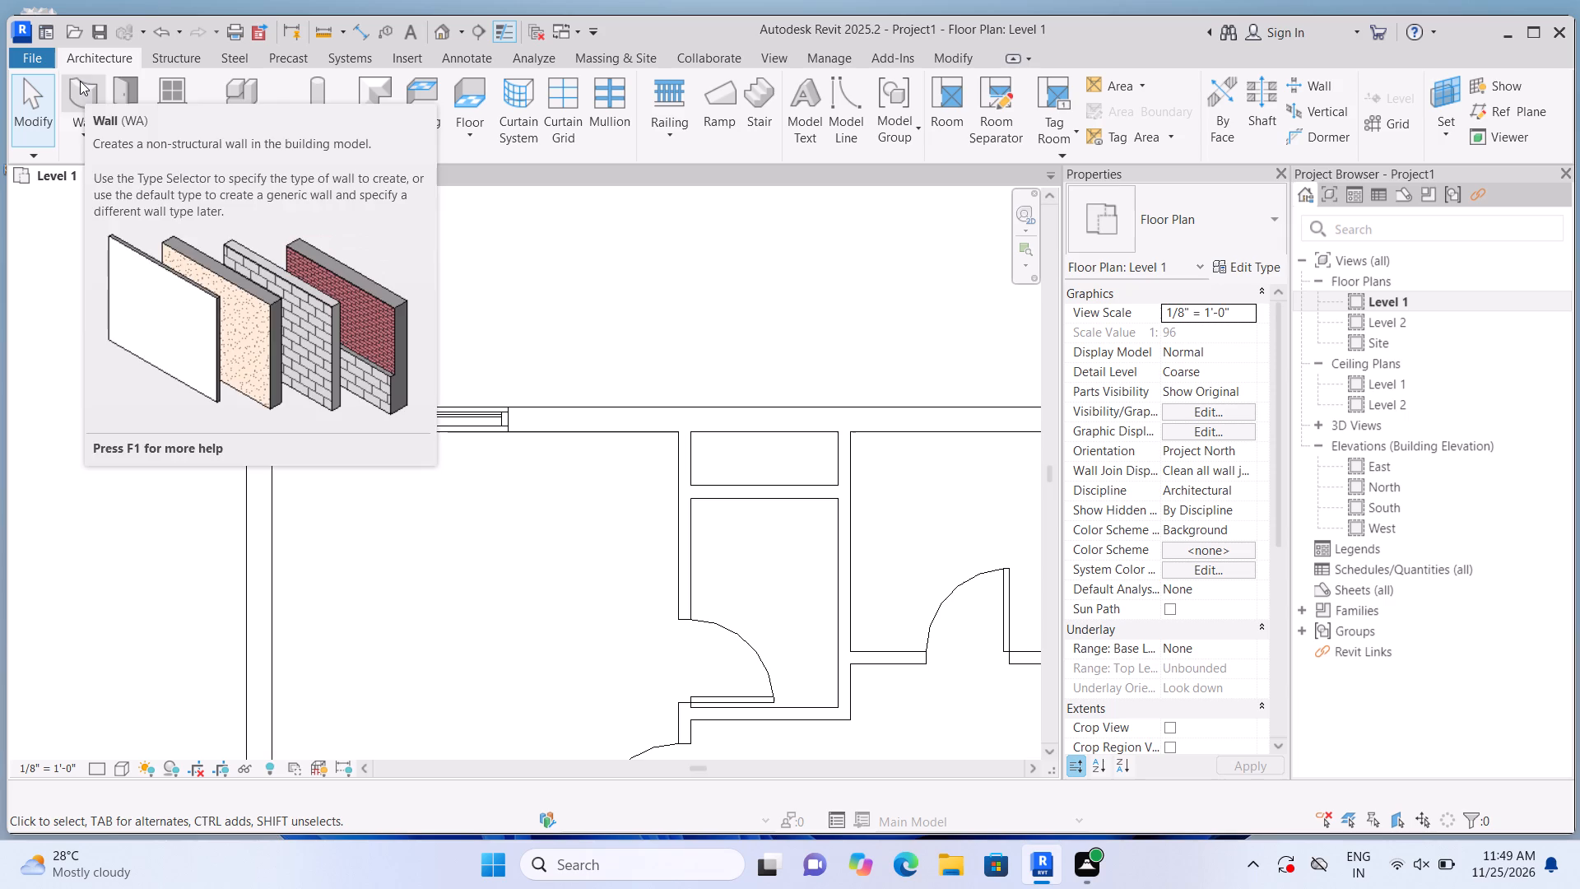
Draw a Curtain Wall 1 segment about 5'-1 1/2" long down the vertical exterior wall from the upper-left building corner.
click(86, 99)
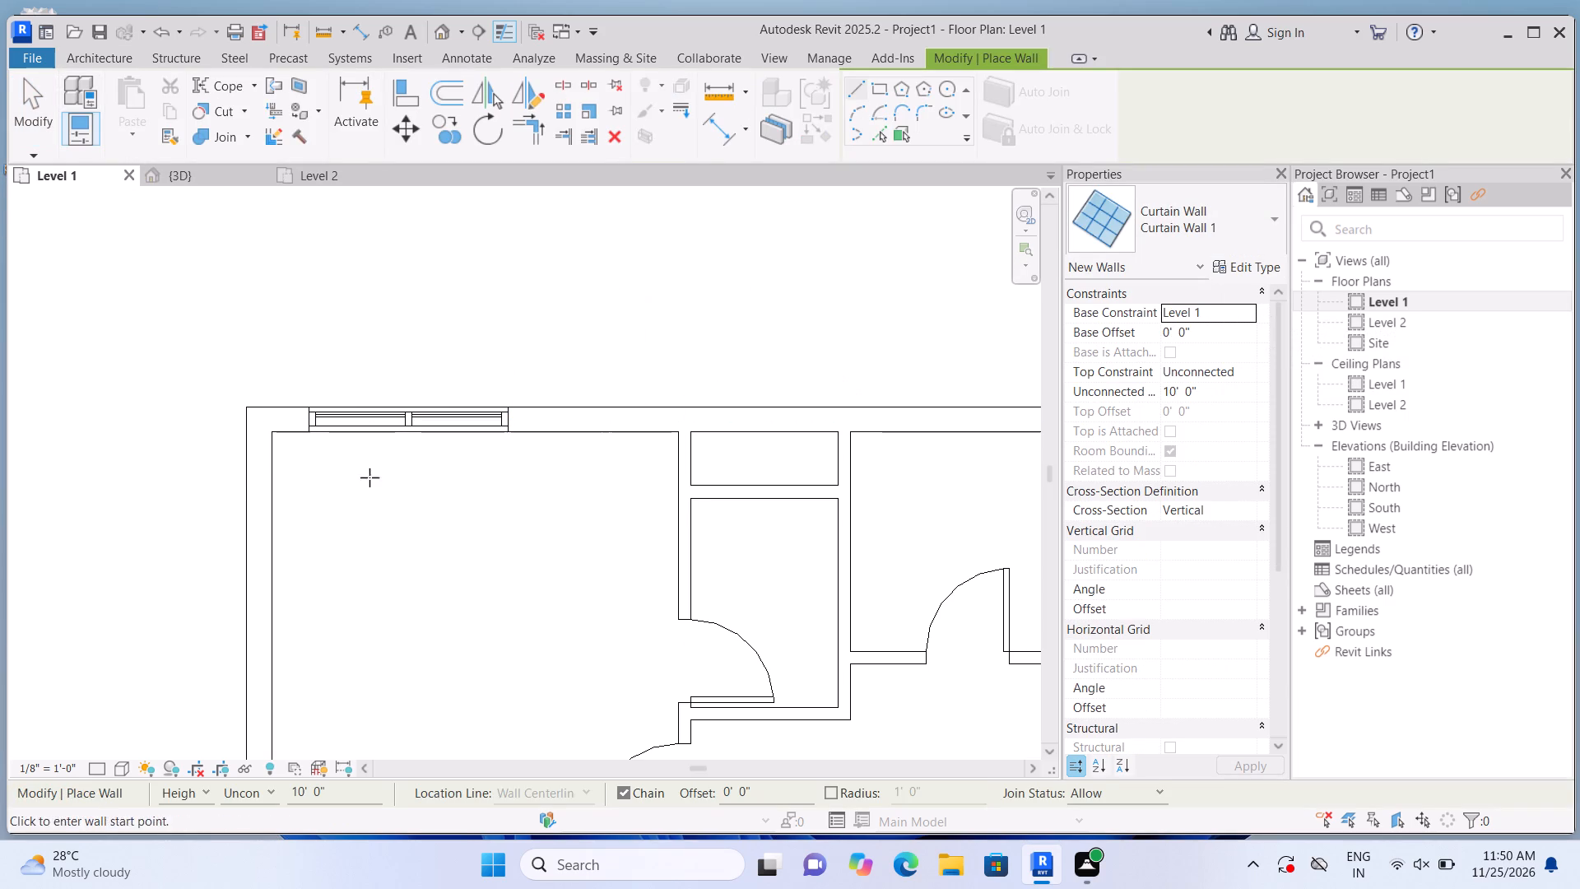
click(260, 443)
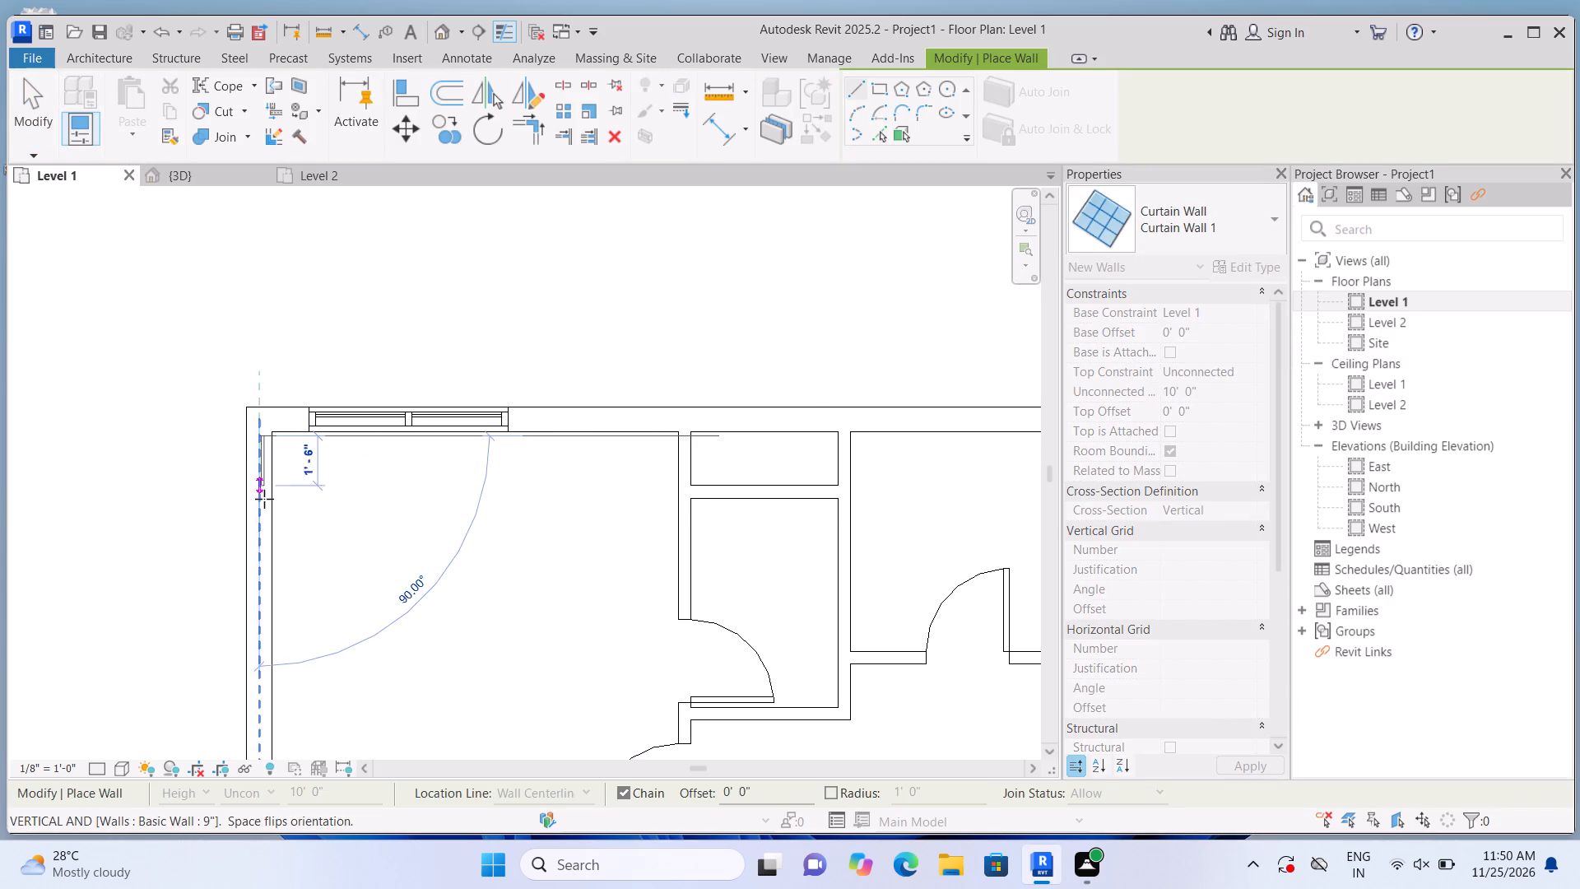
click(263, 596)
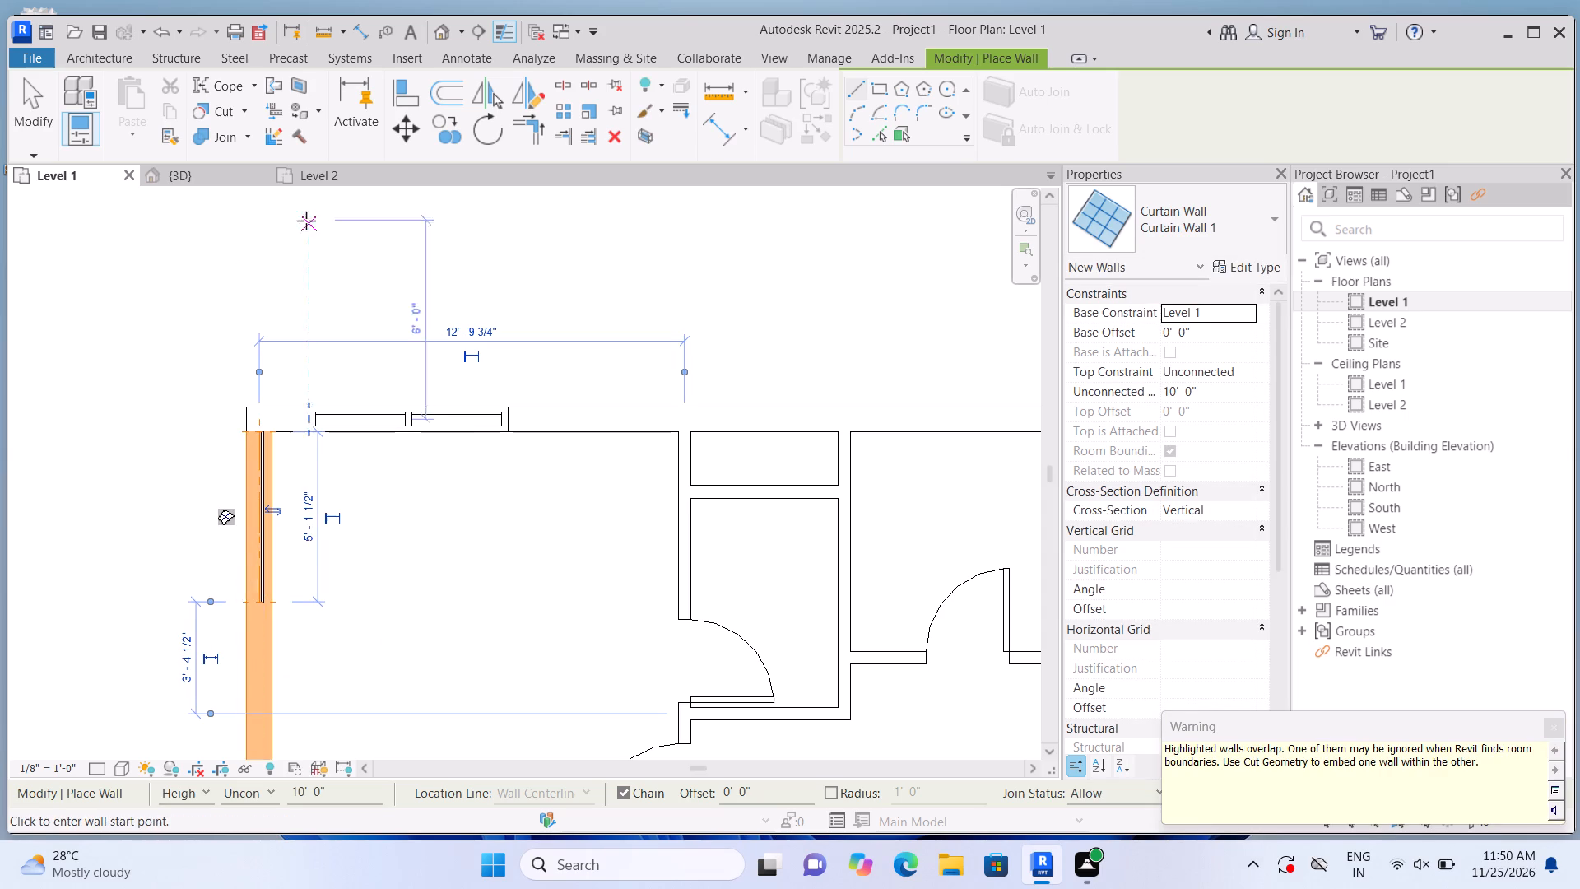
Cut the 9" exterior wall with the overlapping curtain wall using Cut Geometry.
click(245, 100)
click(250, 133)
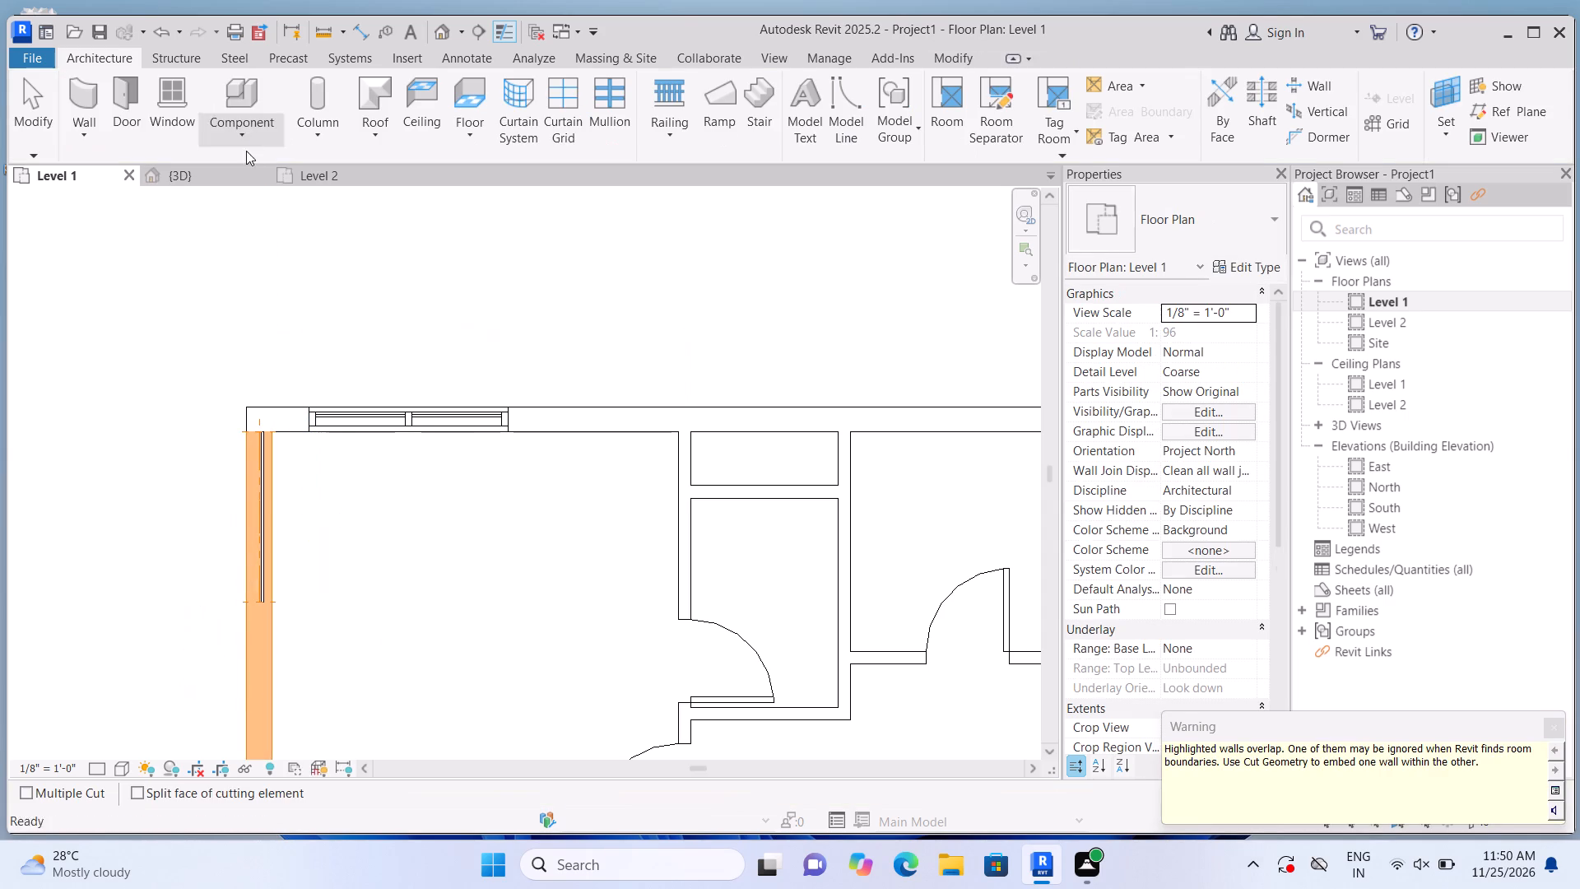
click(270, 637)
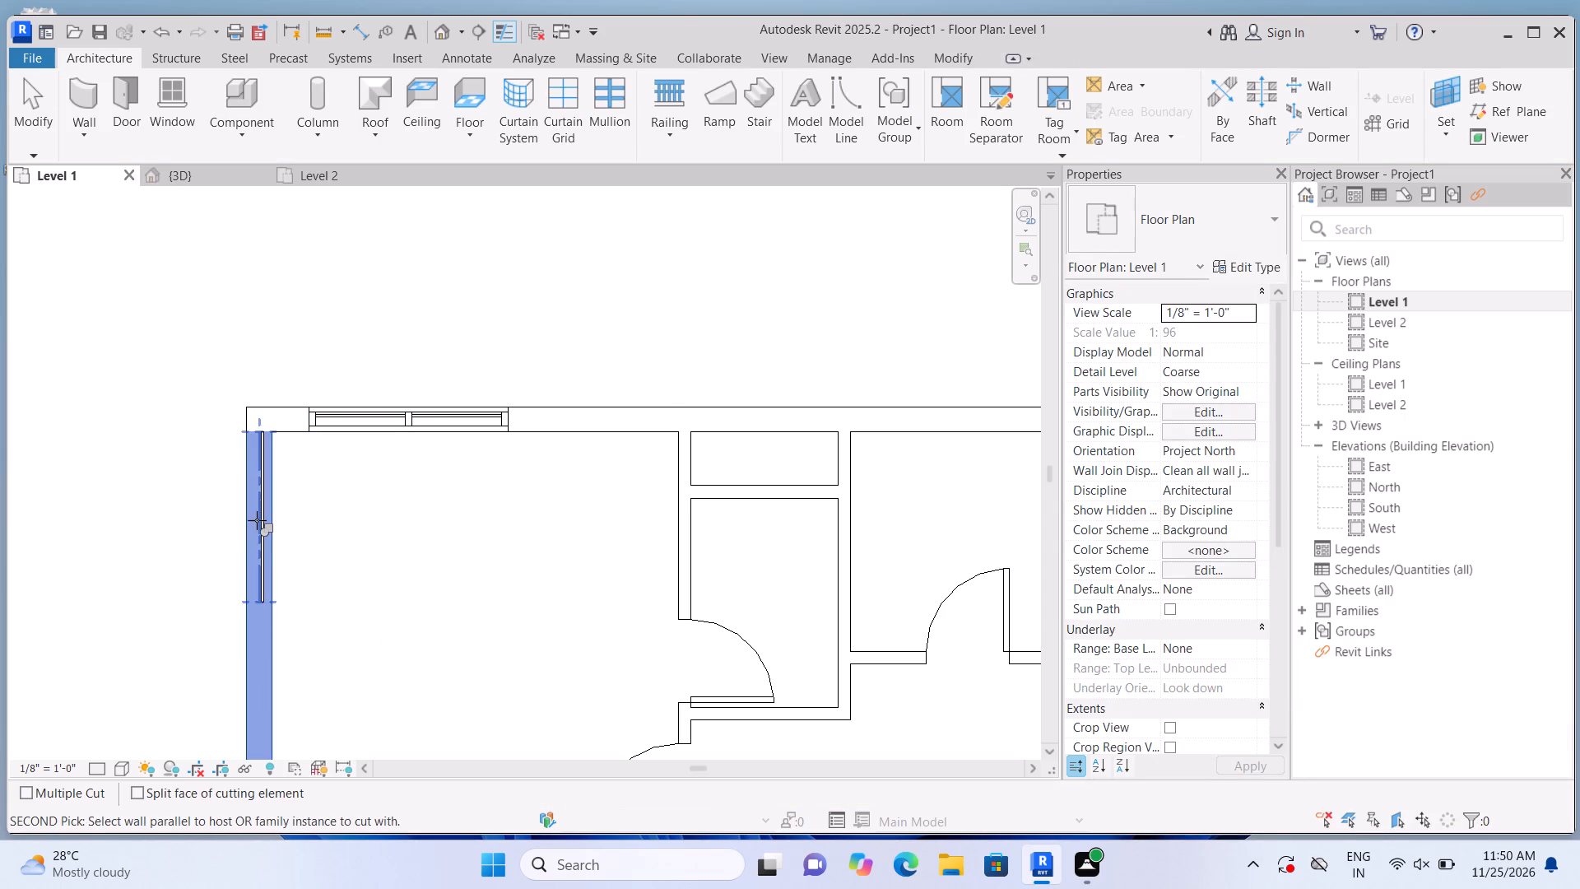
click(257, 519)
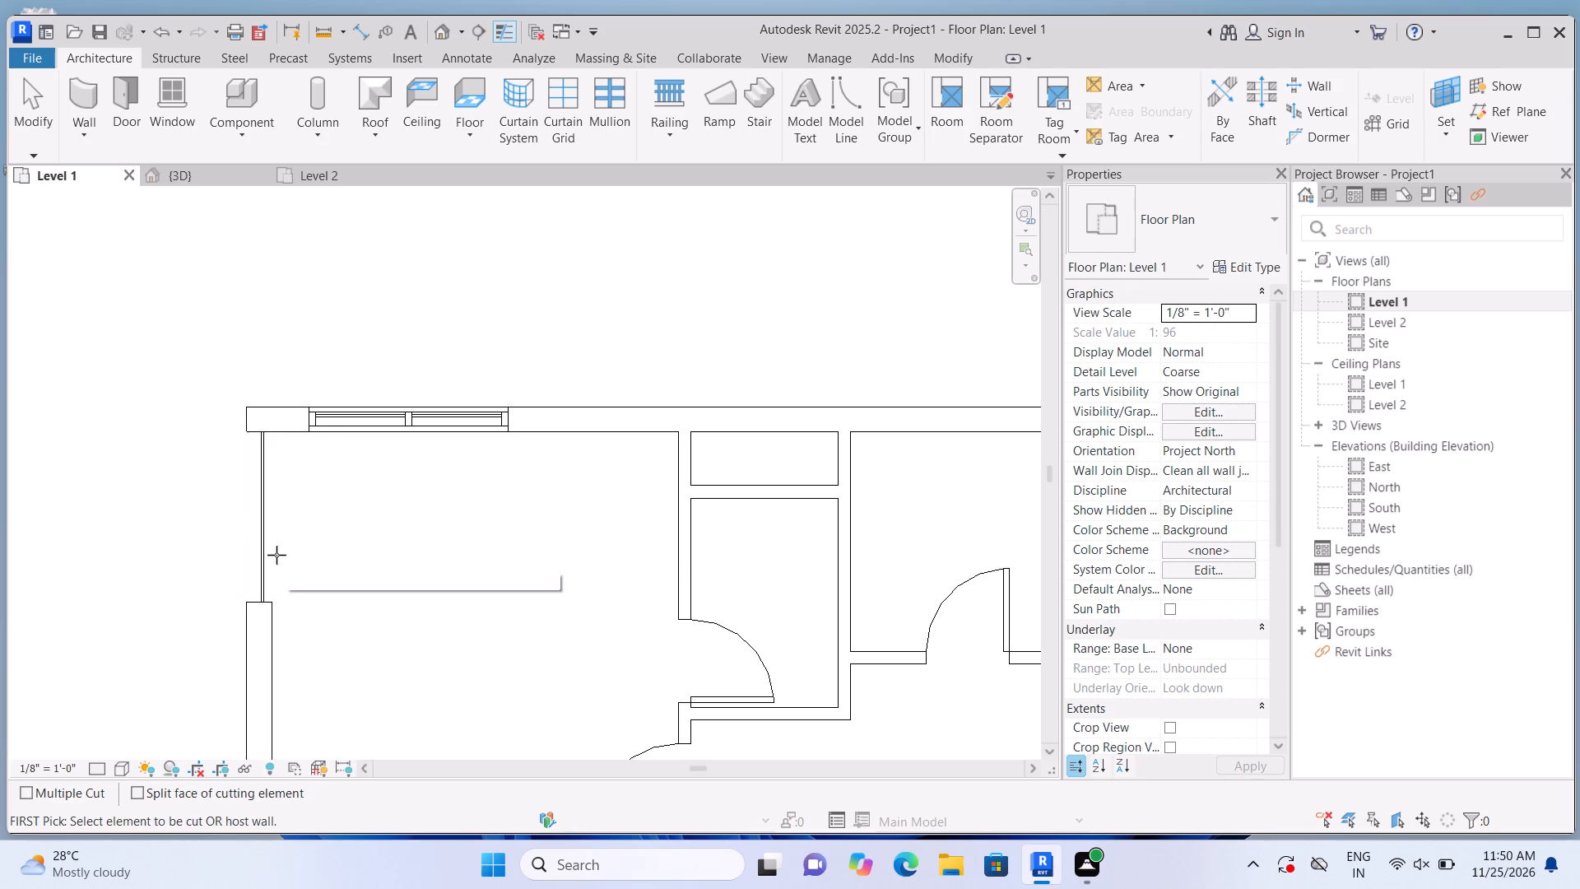
key(Escape)
Select the curtain wall embedded in the vertical exterior wall near the upper-left building corner.
click(261, 541)
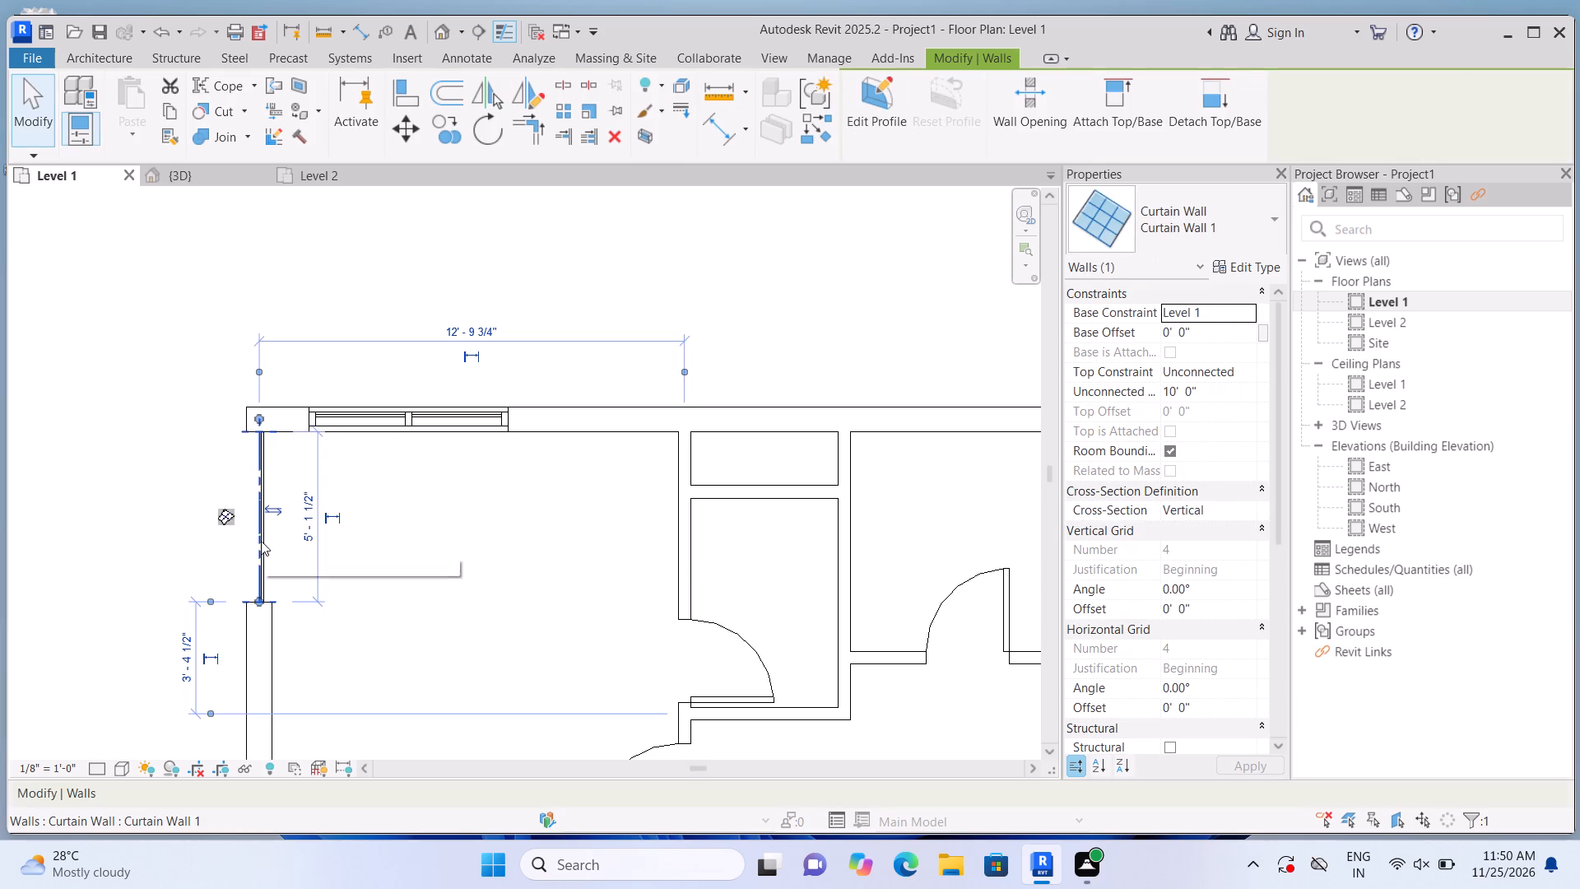
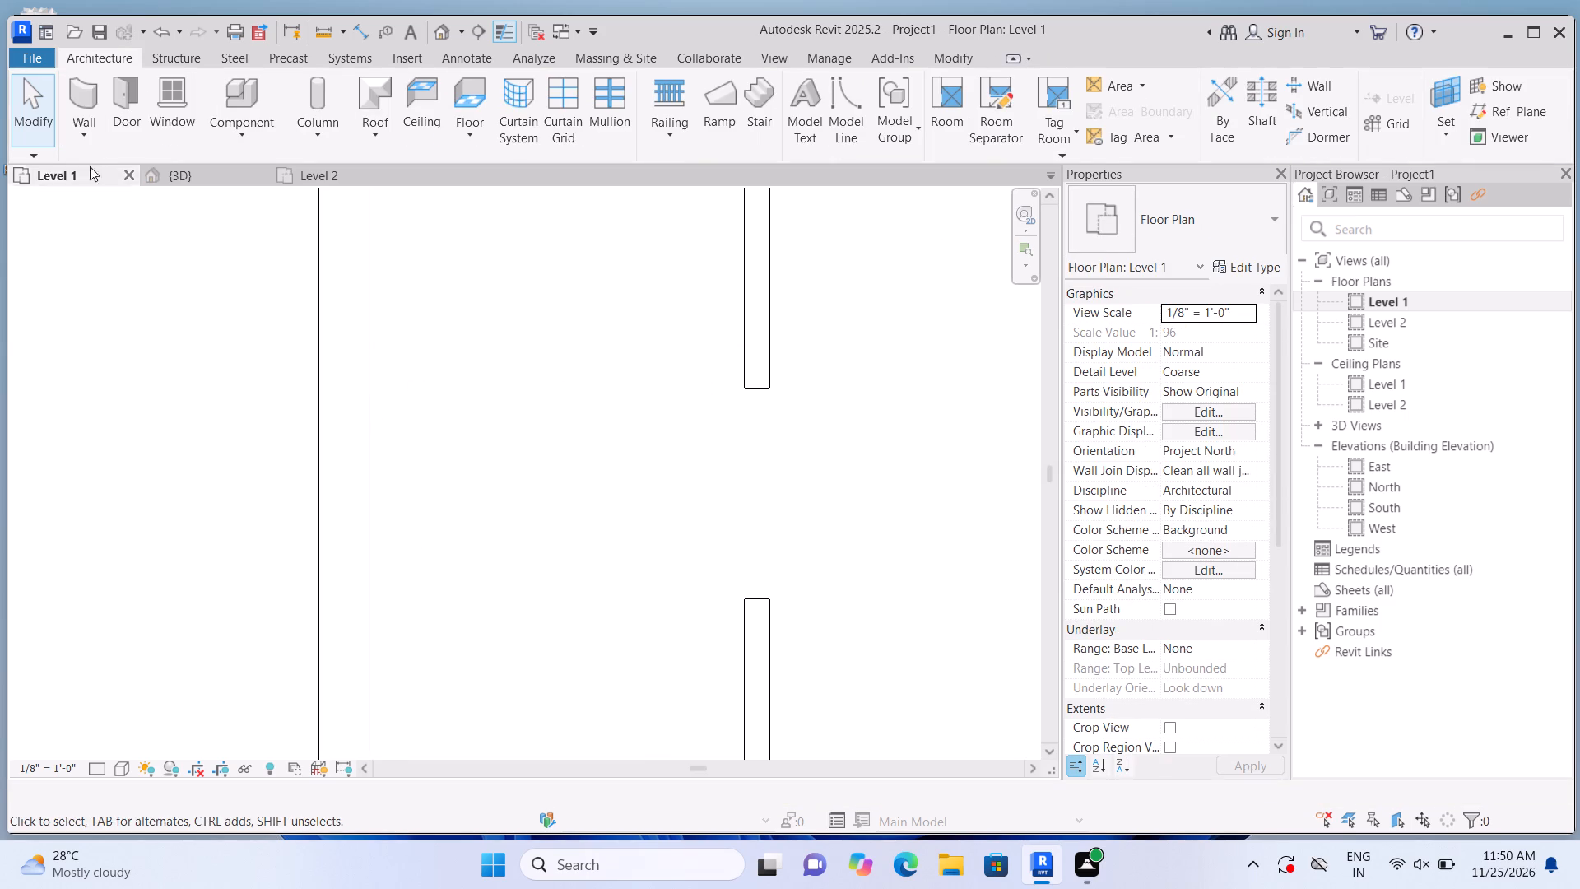
Draw a Curtain Wall 1 segment about 3'-8" long up the vertical exterior wall, starting about 0'-11" above the lower-left building corner.
click(72, 106)
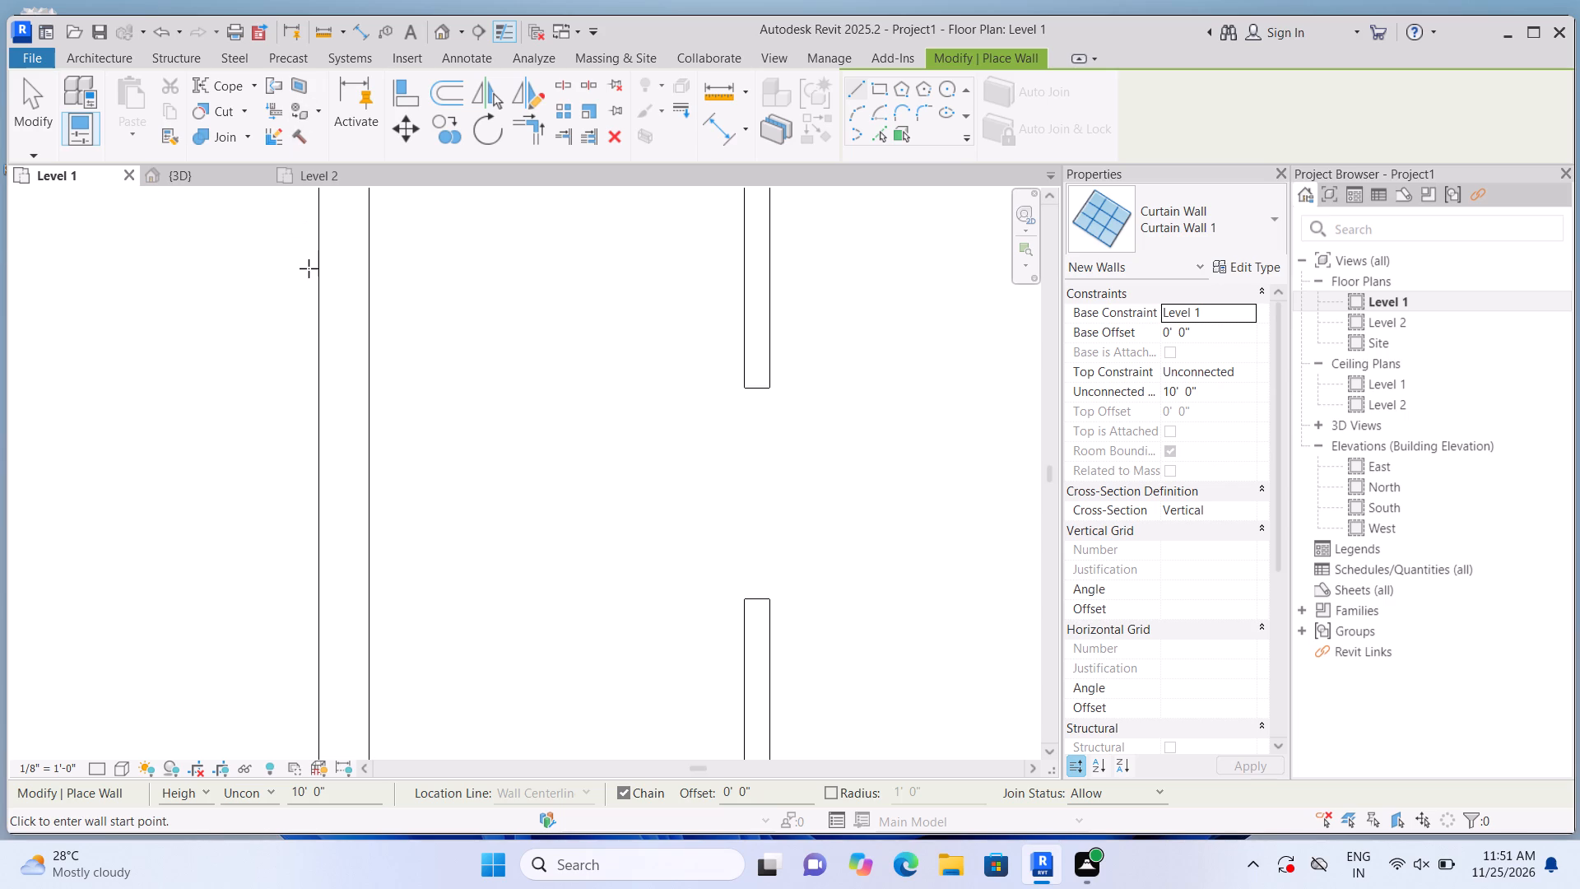
scroll(323, 335, down, 3)
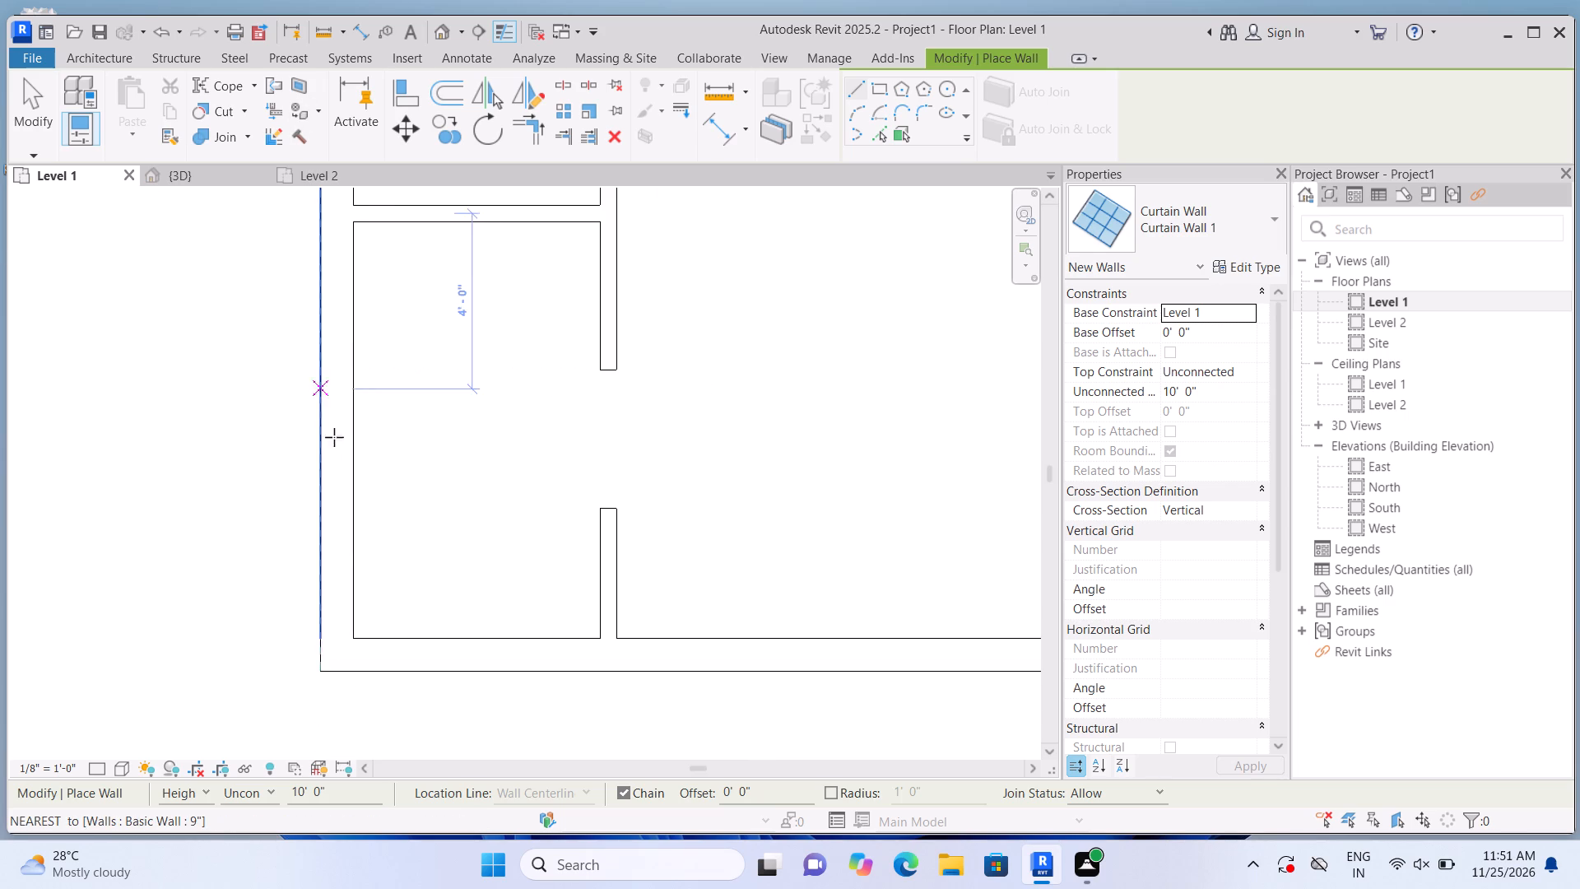
scroll(349, 569, up, 4)
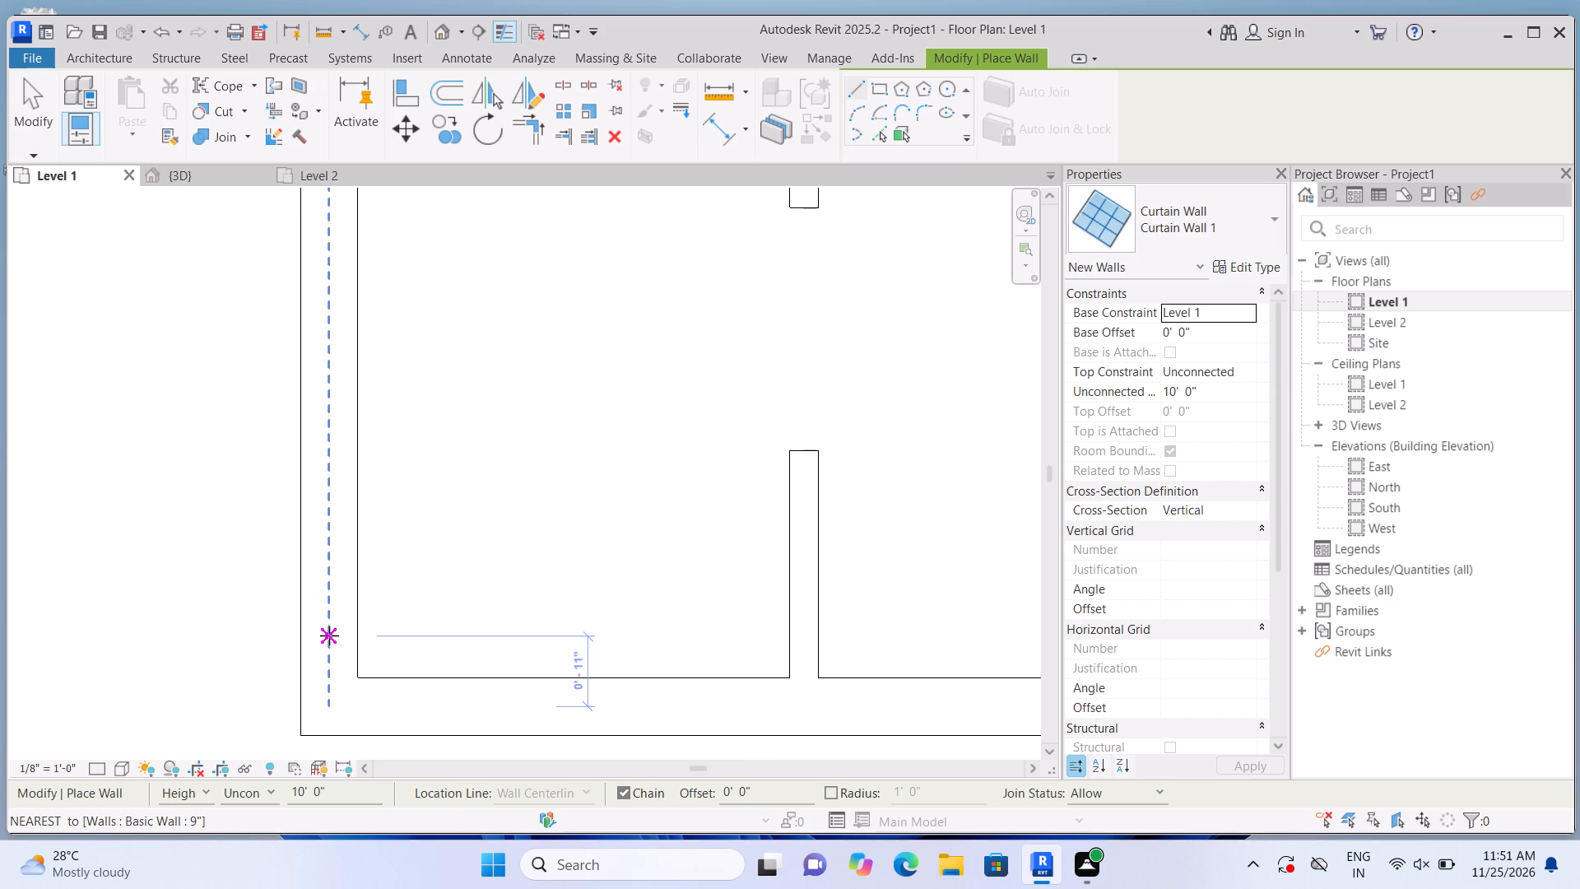
click(328, 638)
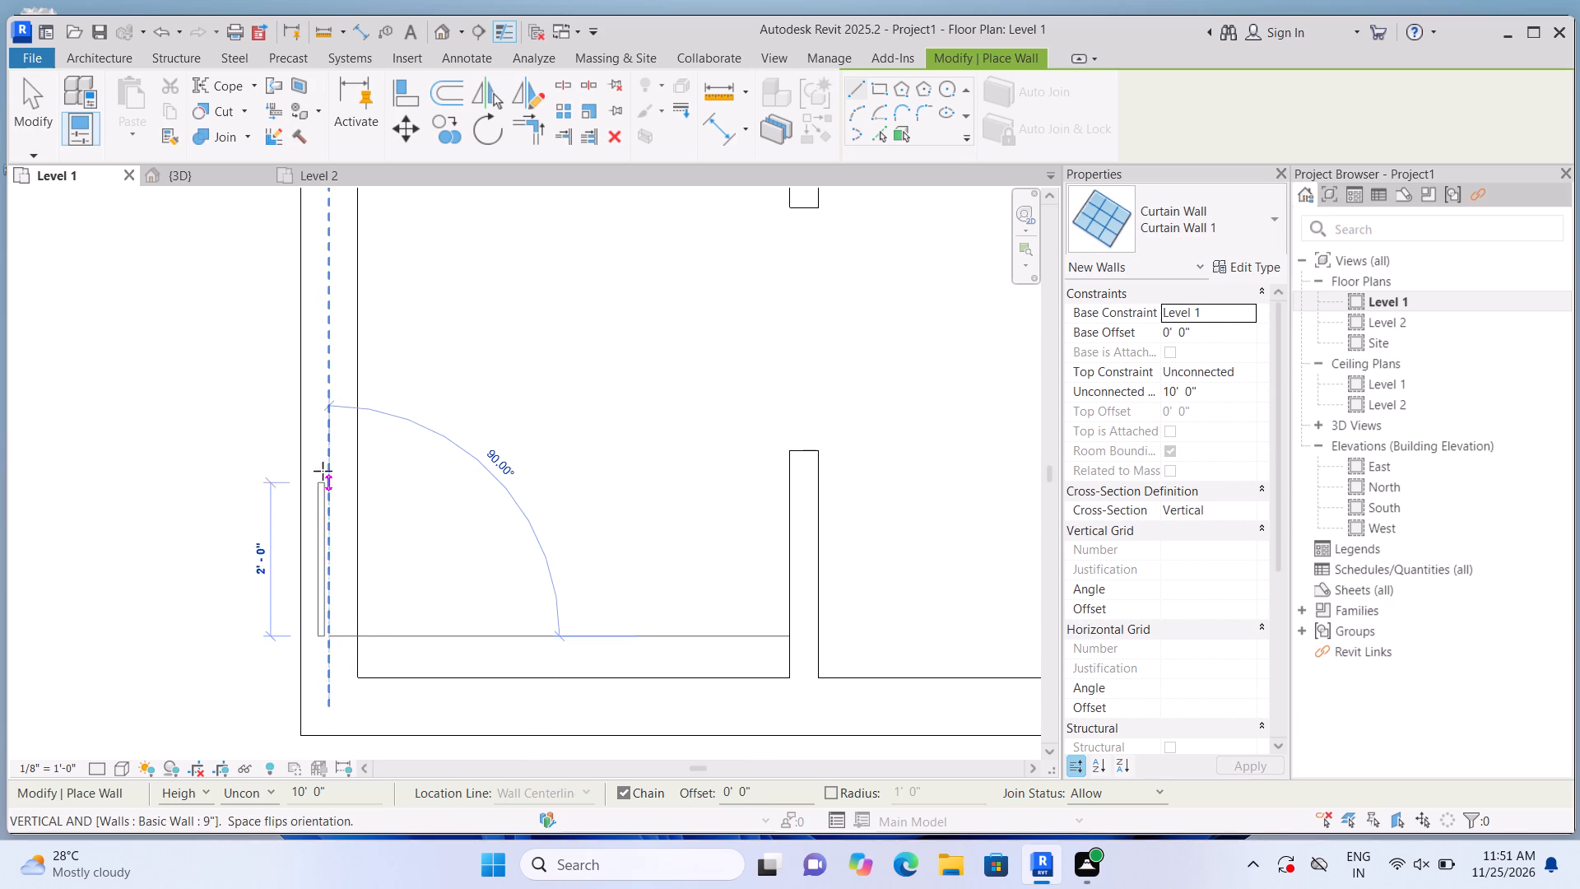
click(332, 356)
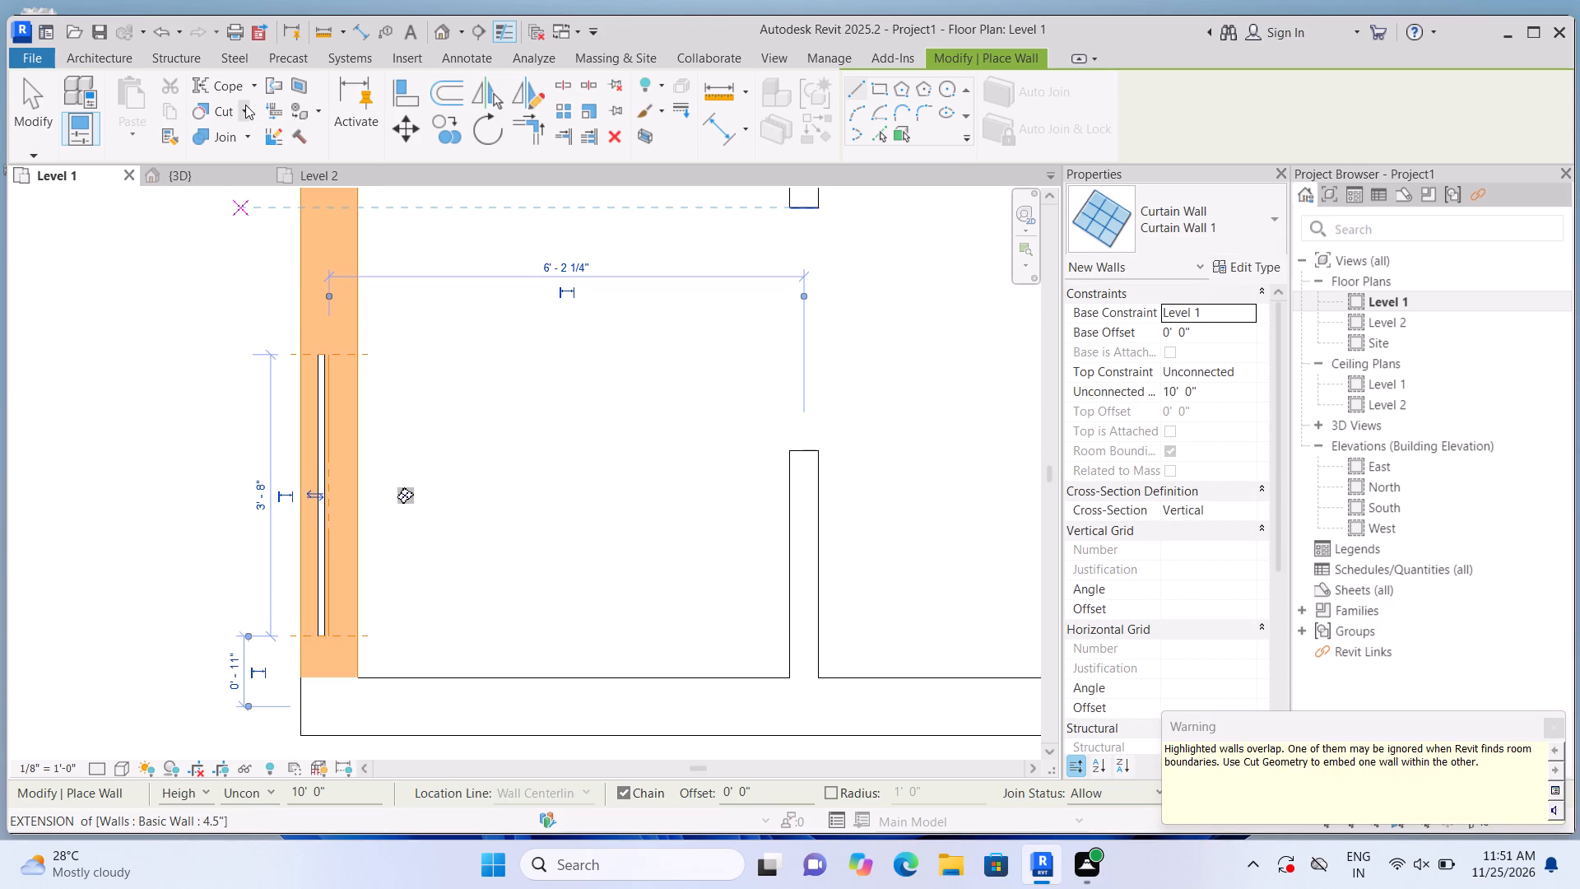
Cut the 9" vertical exterior wall with the overlapping curtain wall near the lower-left building corner using Cut Geometry.
click(245, 105)
click(246, 127)
click(324, 301)
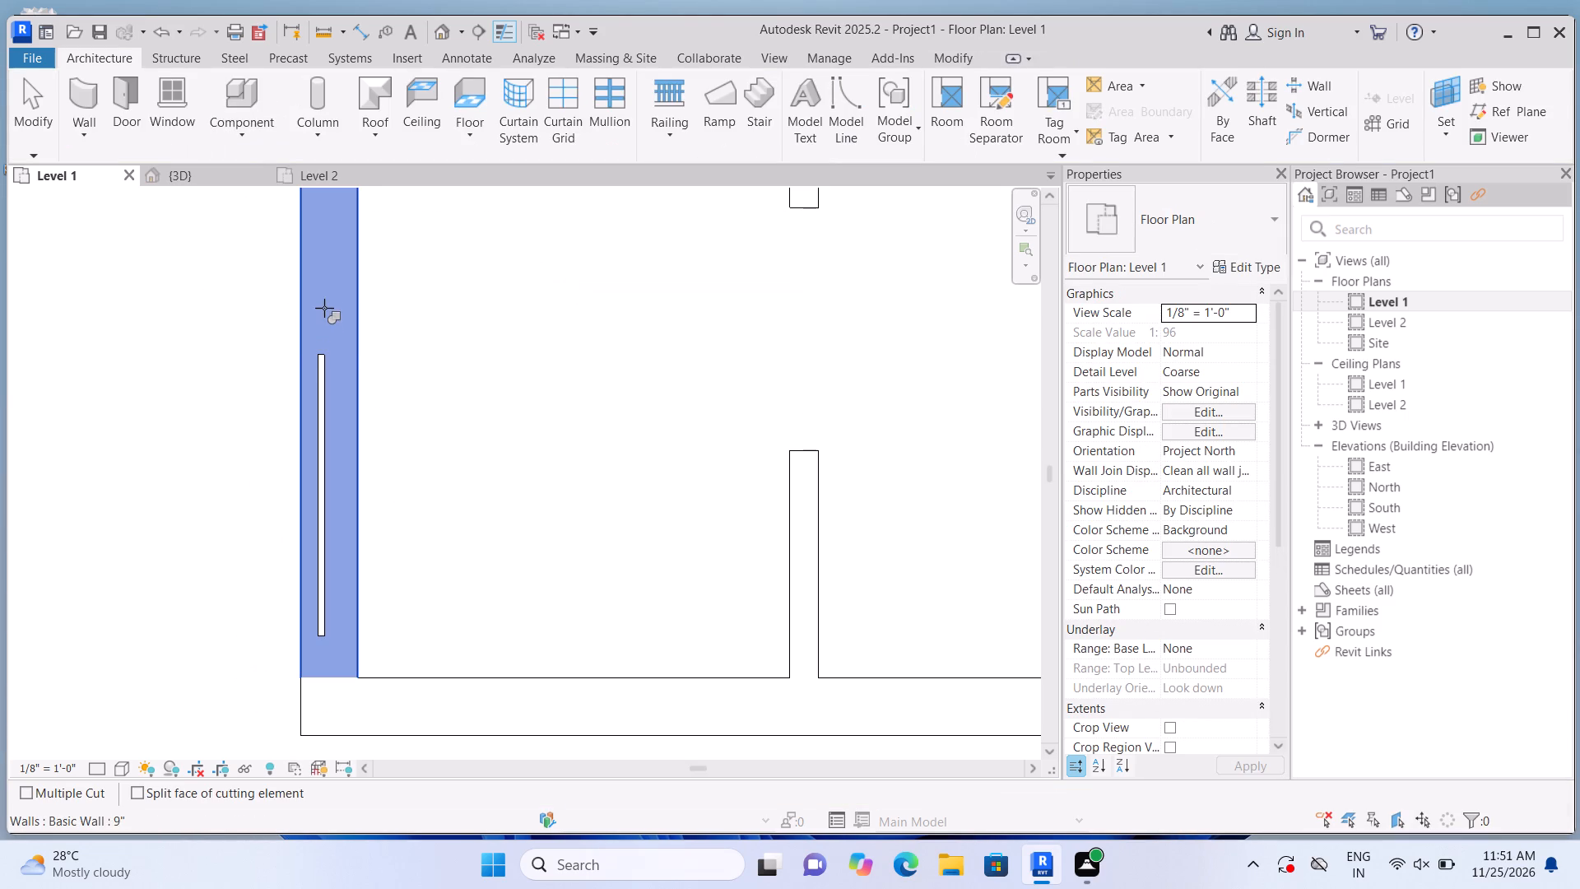
click(307, 421)
click(320, 381)
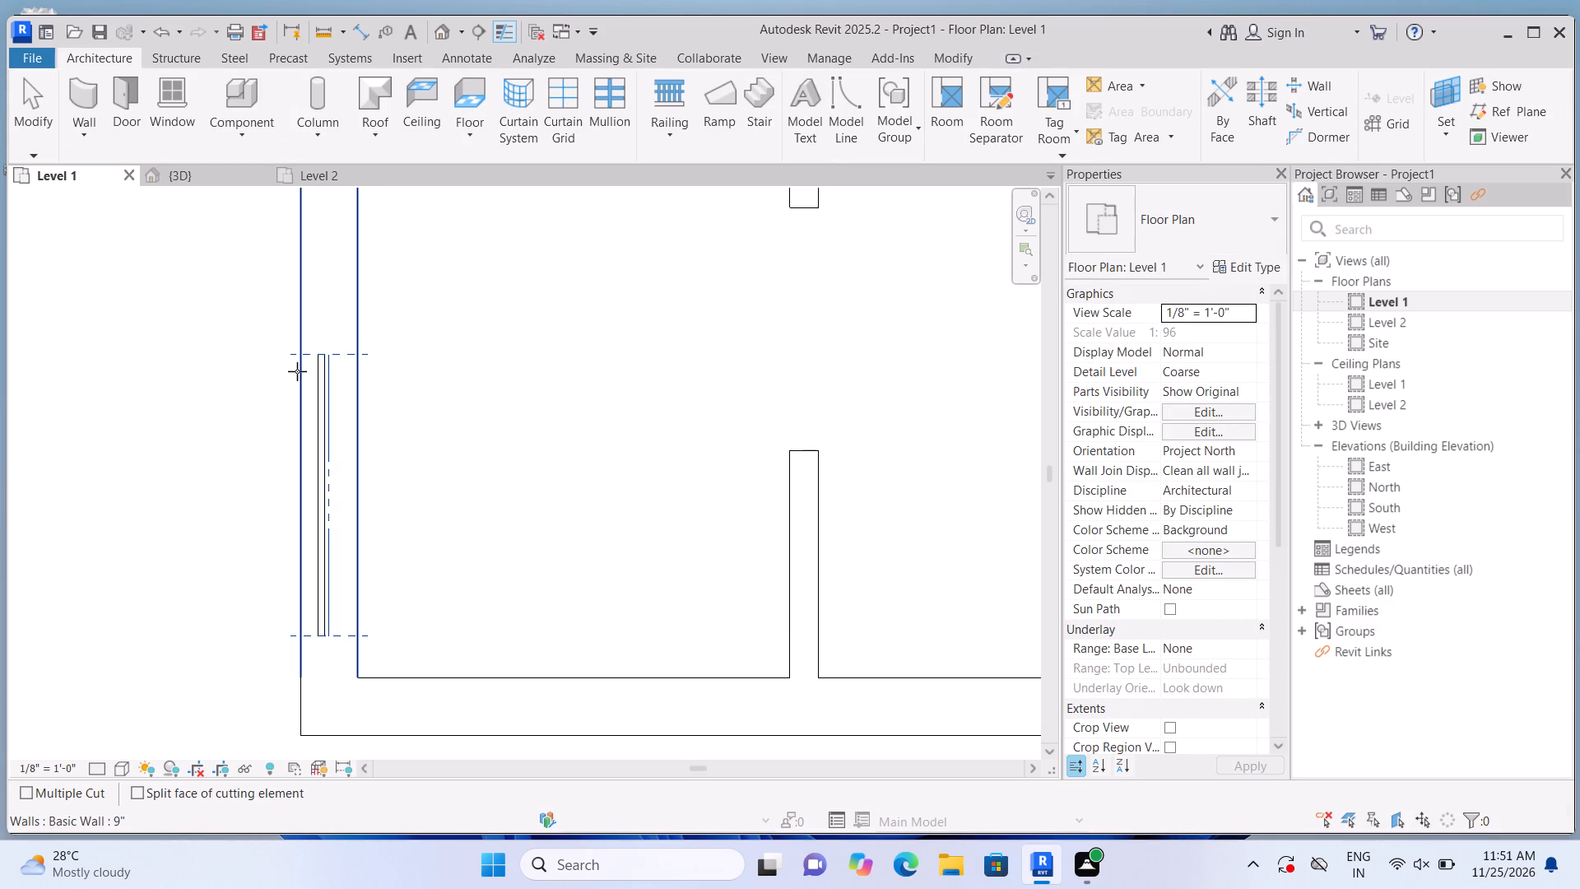
key(Escape)
key(Escape)
Select the curtain wall embedded in the vertical exterior wall near the lower-left building corner.
click(321, 405)
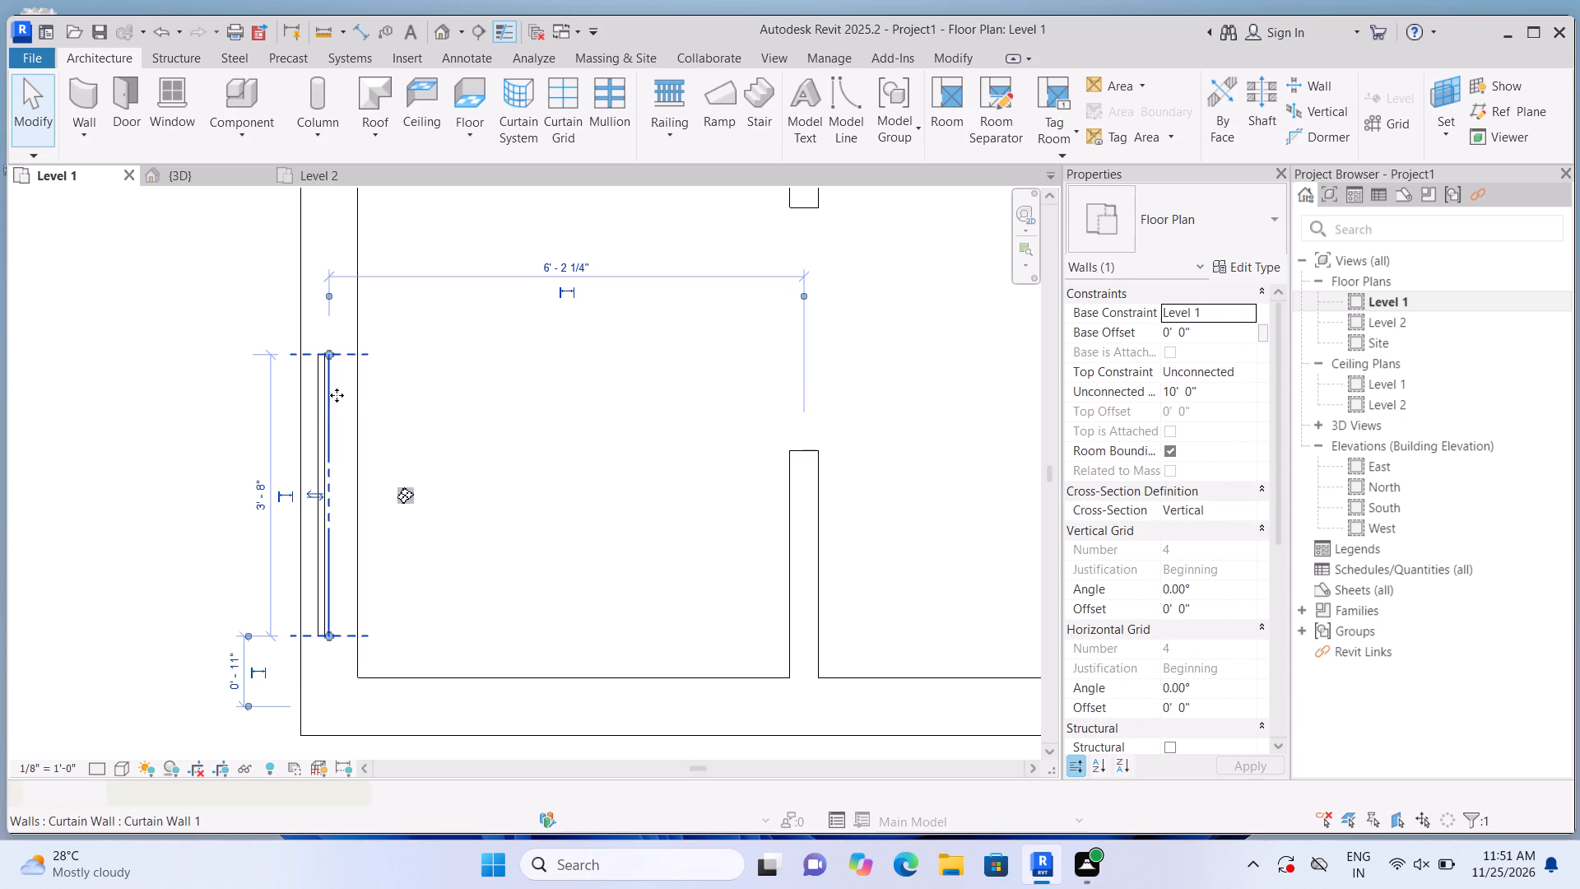
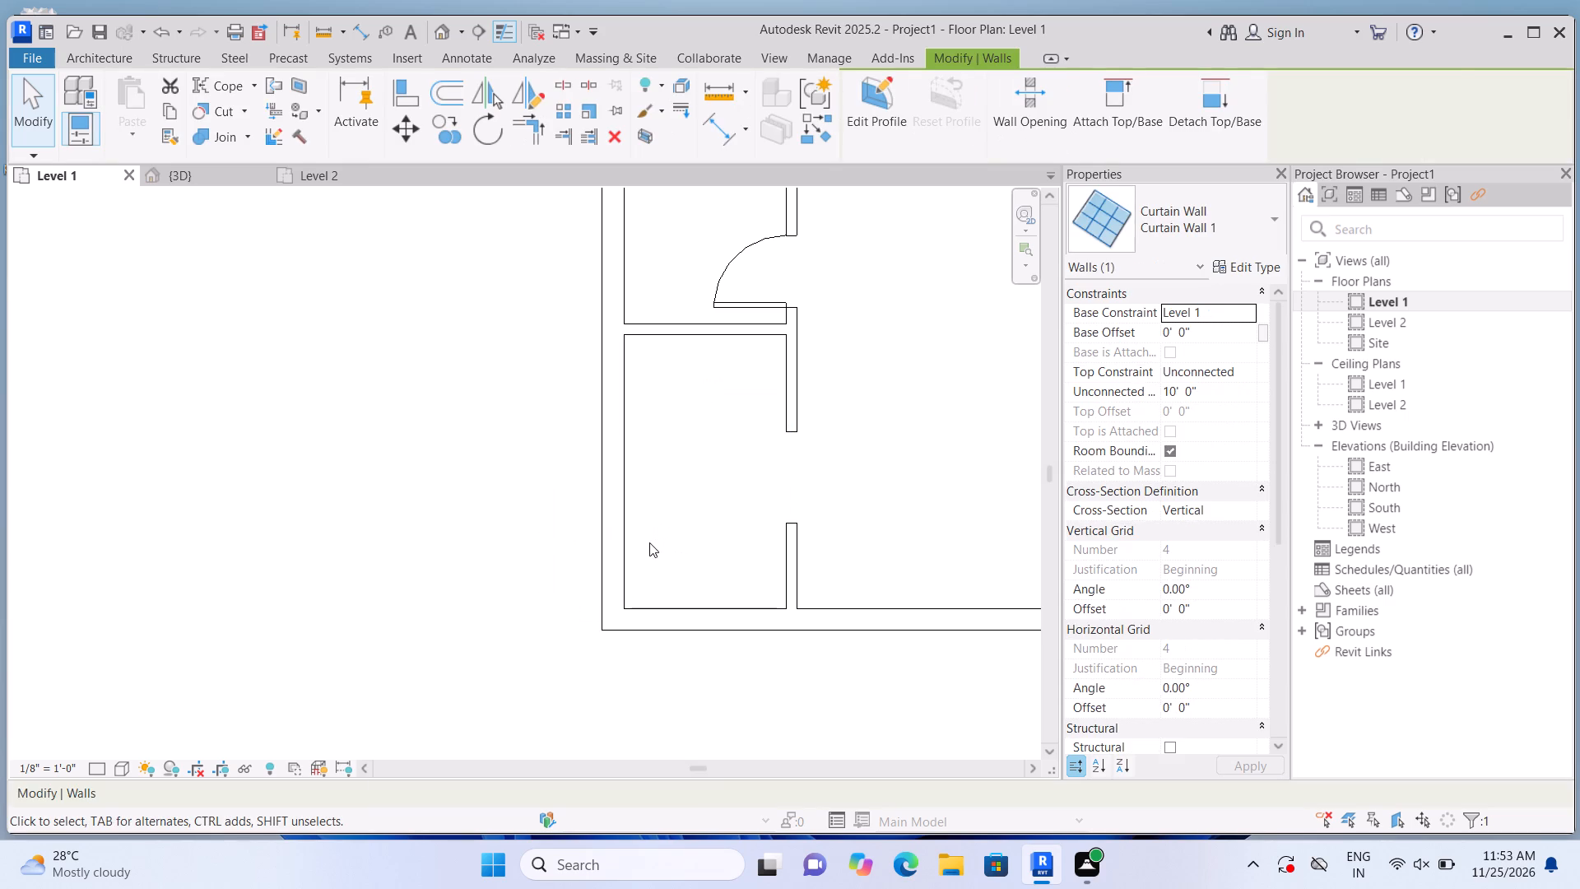
Draw a Curtain Wall 1 segment about 6'-6" long up the vertical exterior wall, starting about 1'-6" above the lower-left building corner.
scroll(645, 544, down, 7)
scroll(533, 556, up, 1)
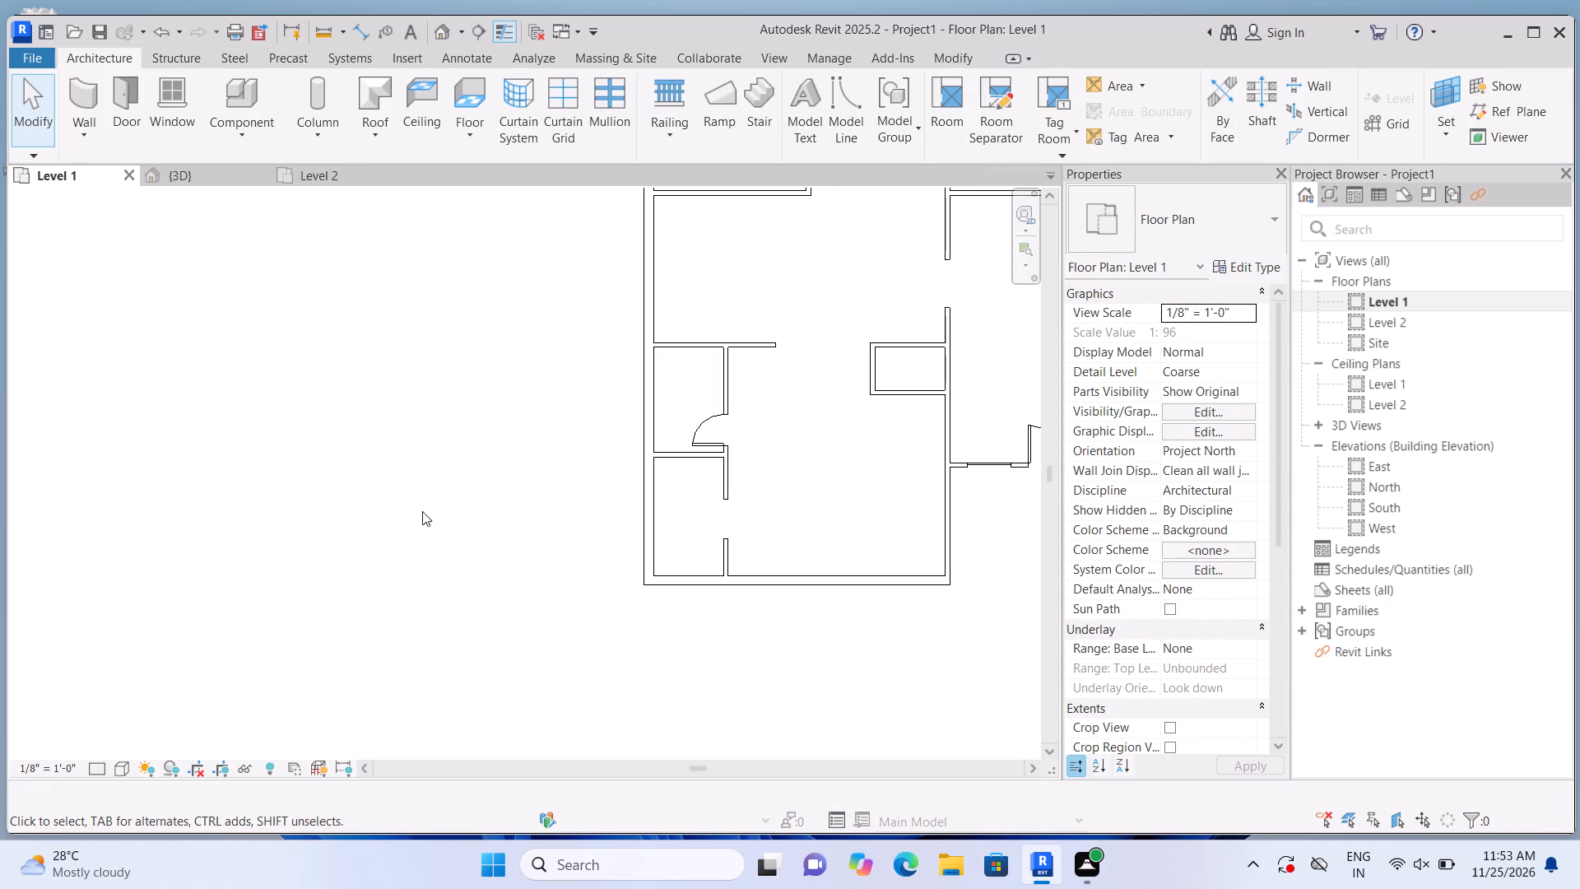
click(82, 101)
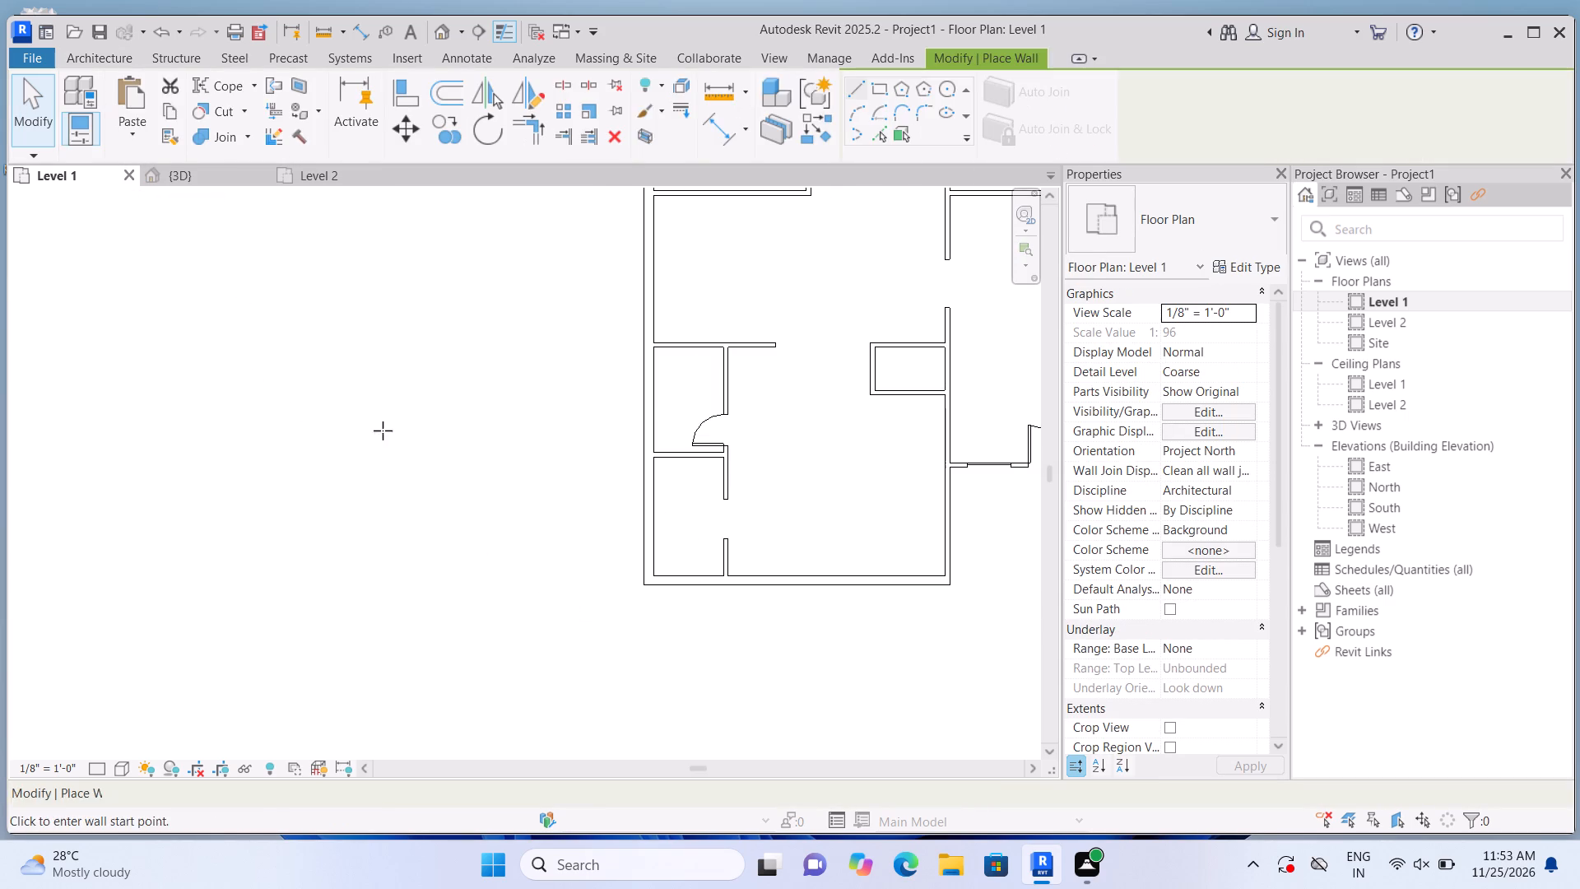
click(648, 562)
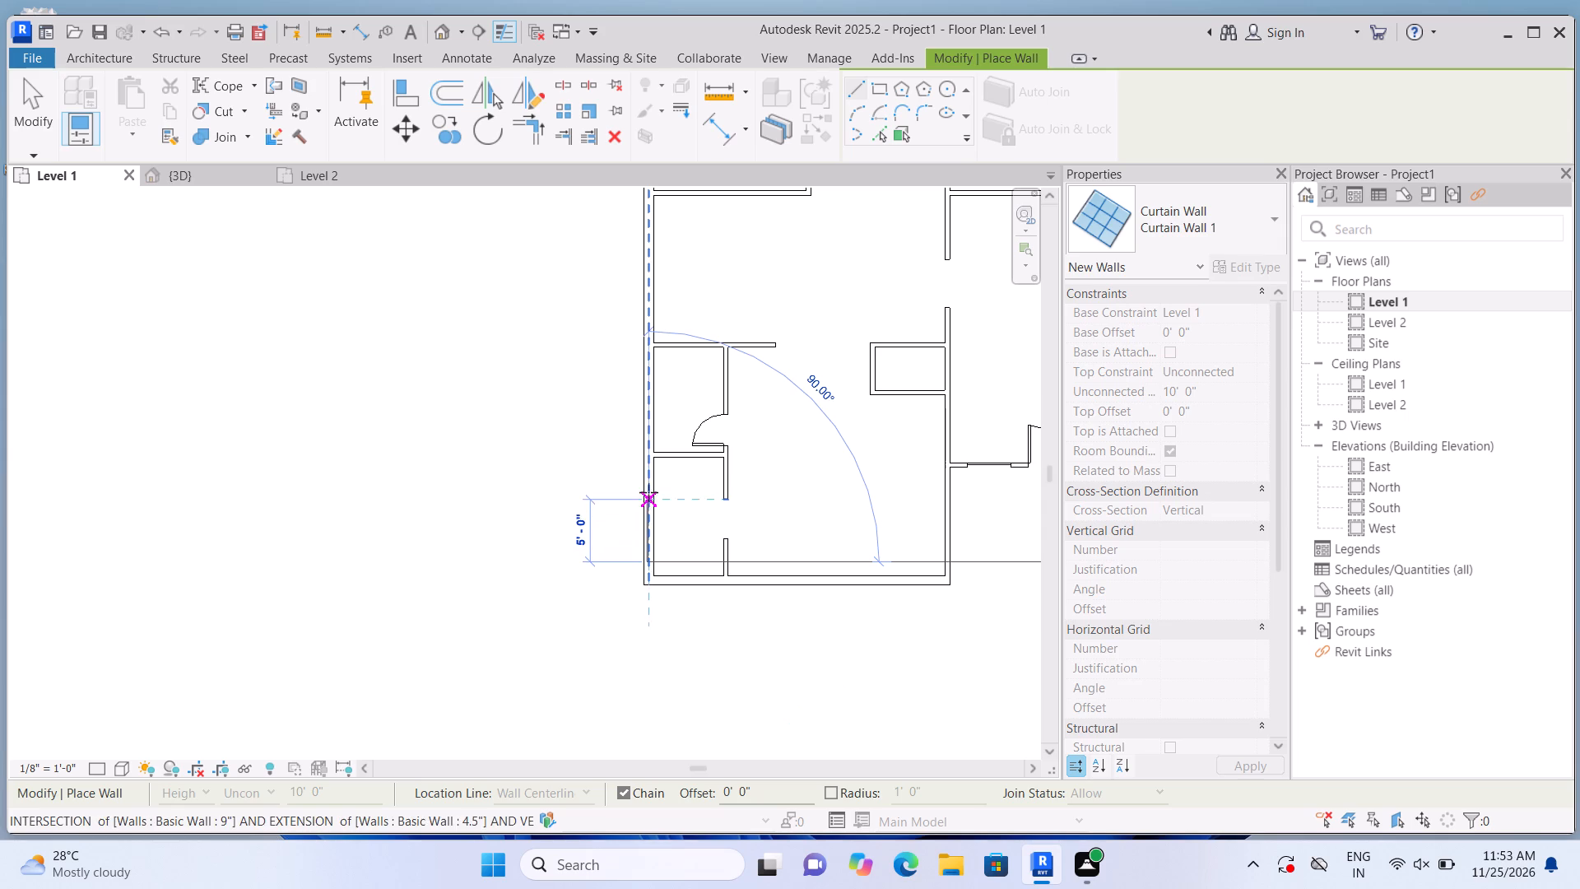
click(647, 479)
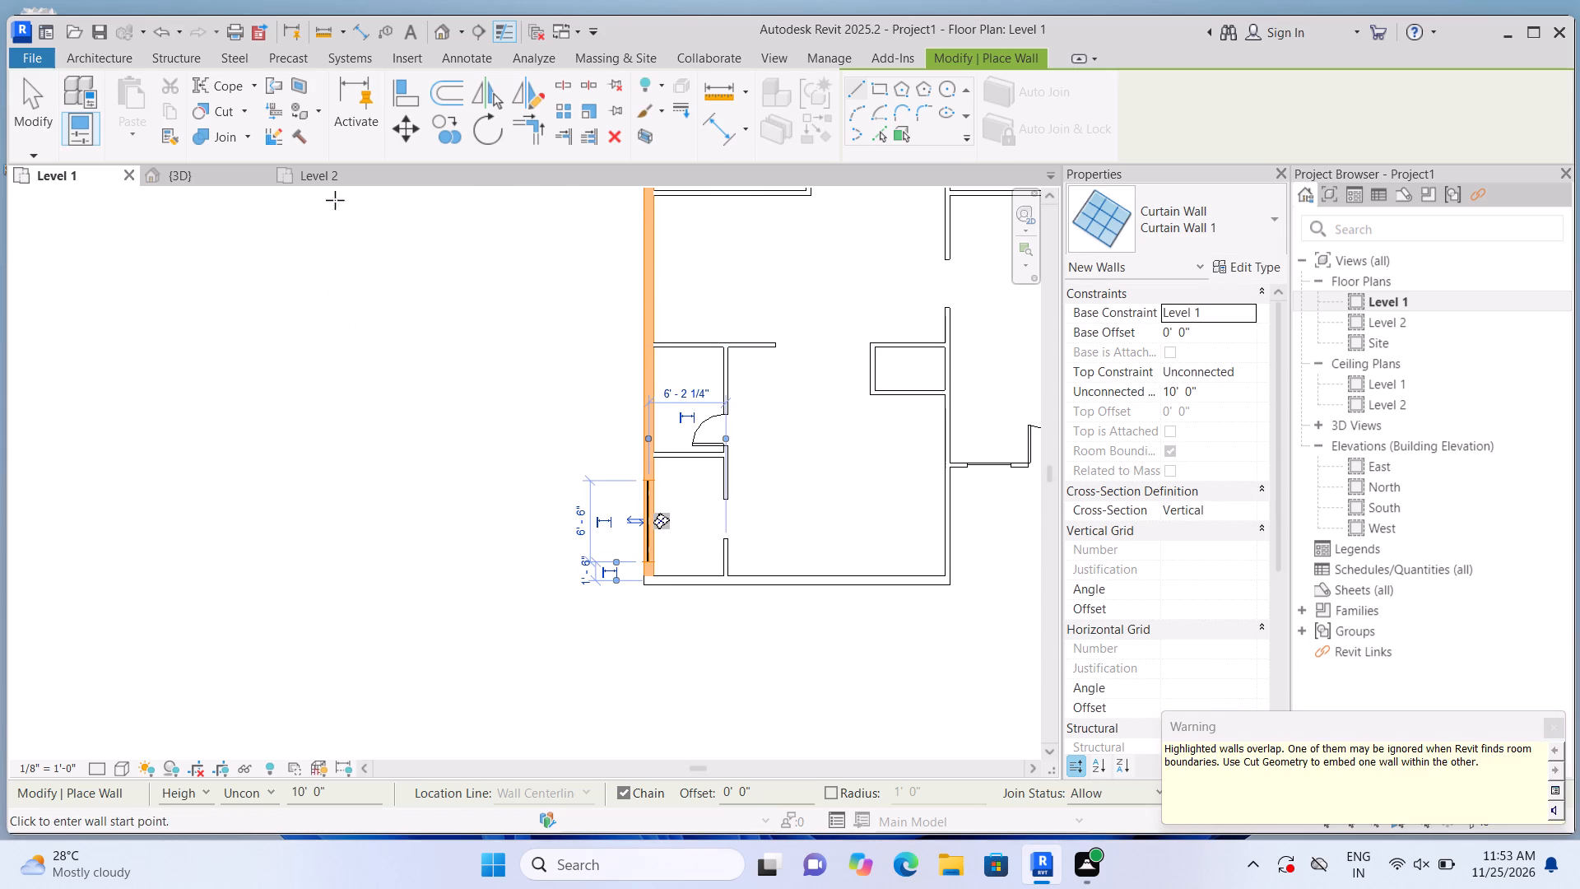
Cut the 9" vertical exterior wall with the overlapping curtain wall near the lower-left building corner using Cut Geometry.
click(236, 105)
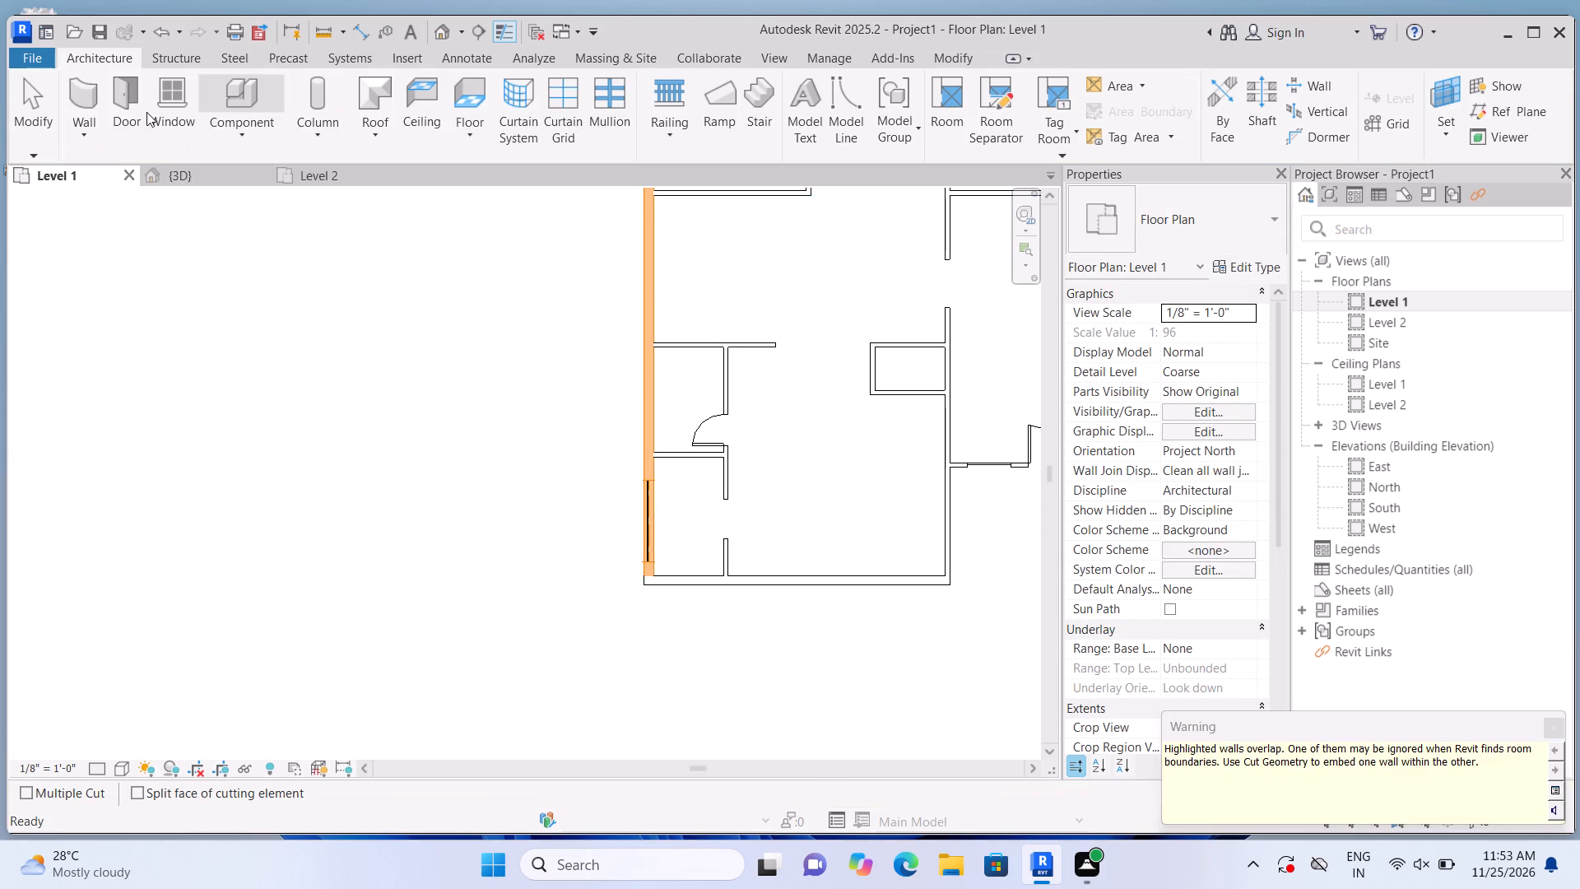
click(853, 117)
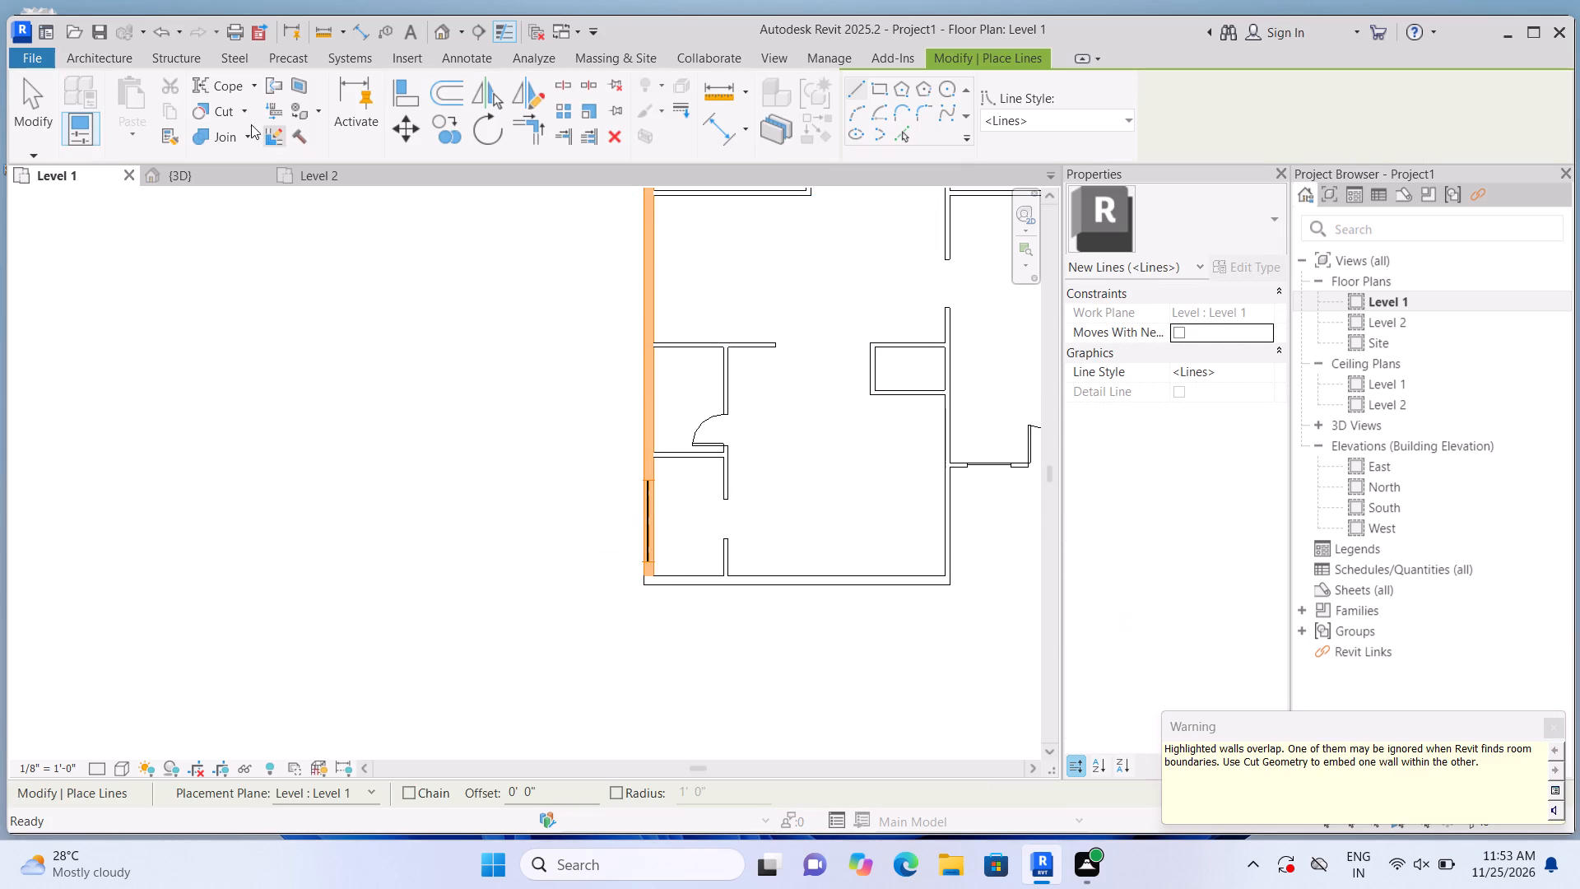
click(242, 102)
click(239, 128)
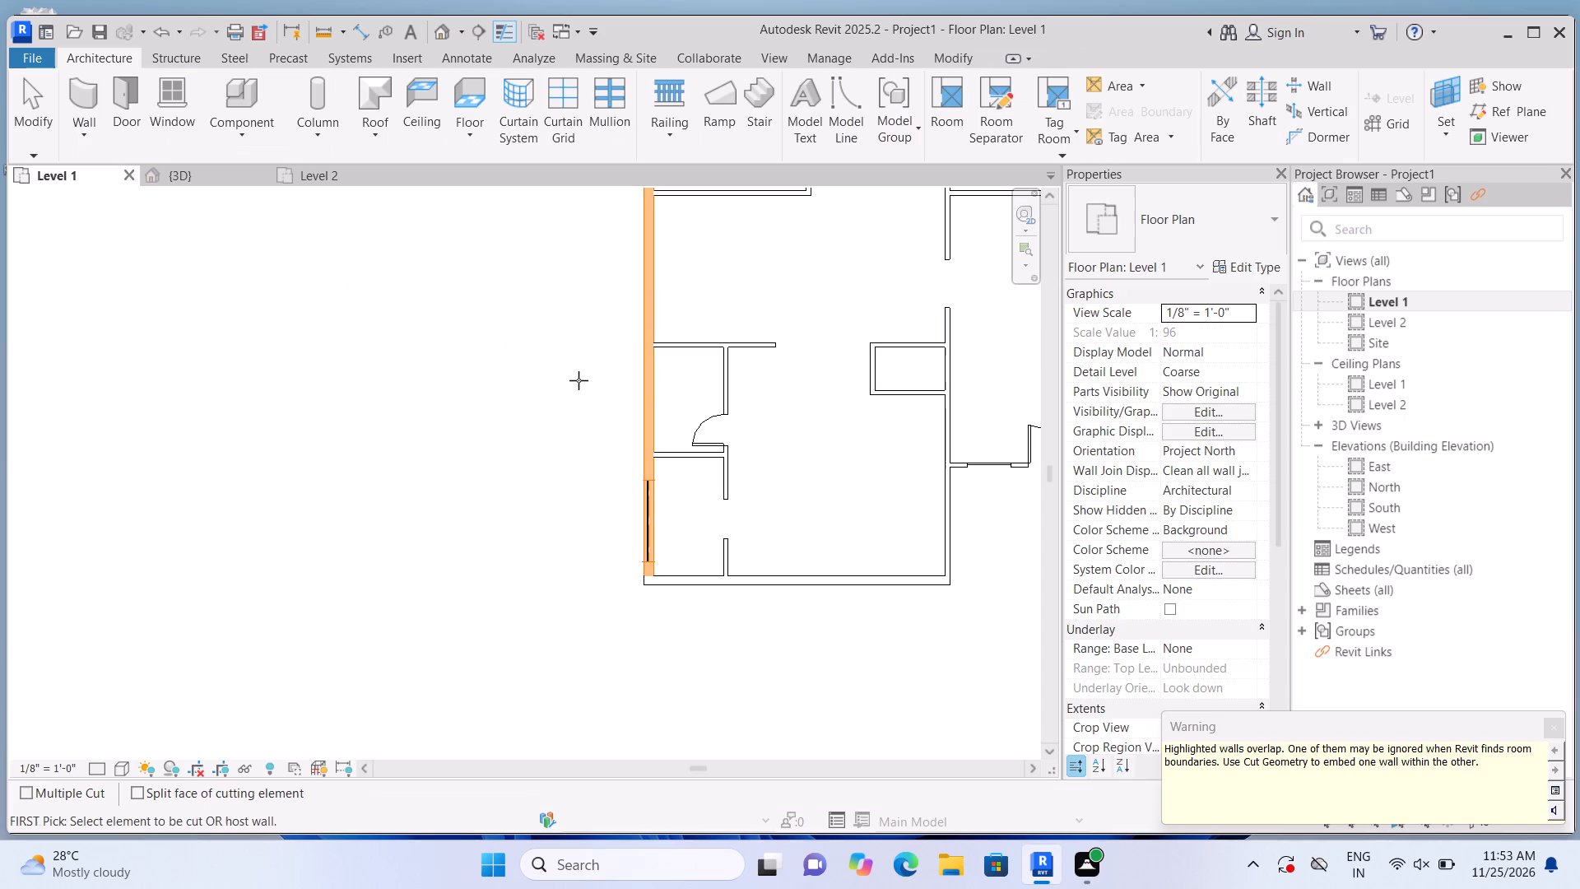
click(658, 397)
click(648, 520)
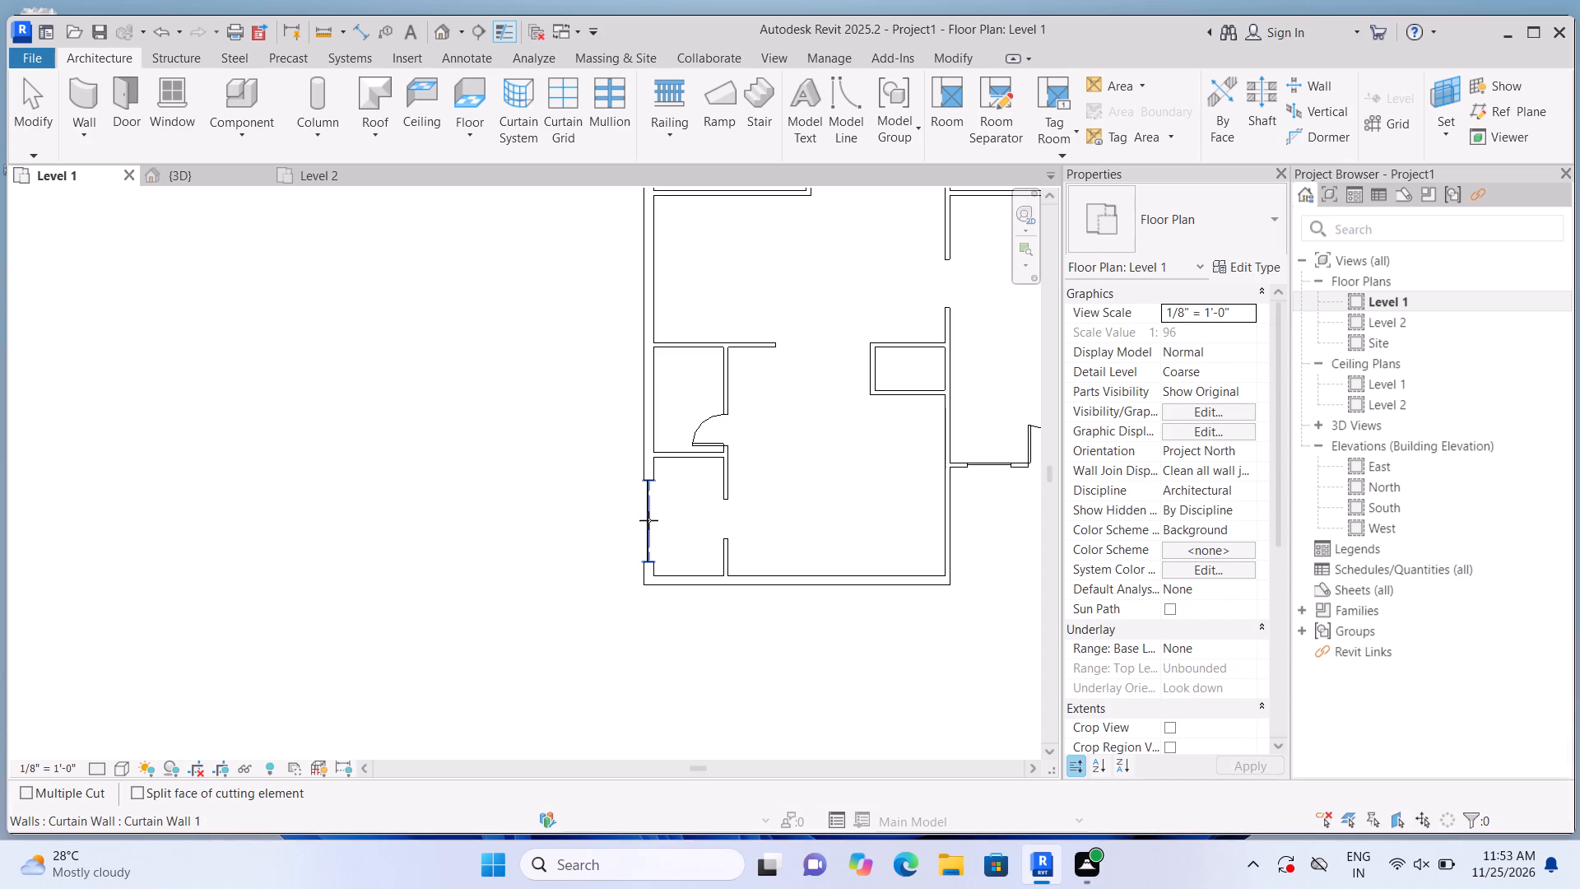
In the 3D view, raise the embedded curtain wall's base to about 3'-7" and lower its top for a height of about 5'-1".
click(443, 32)
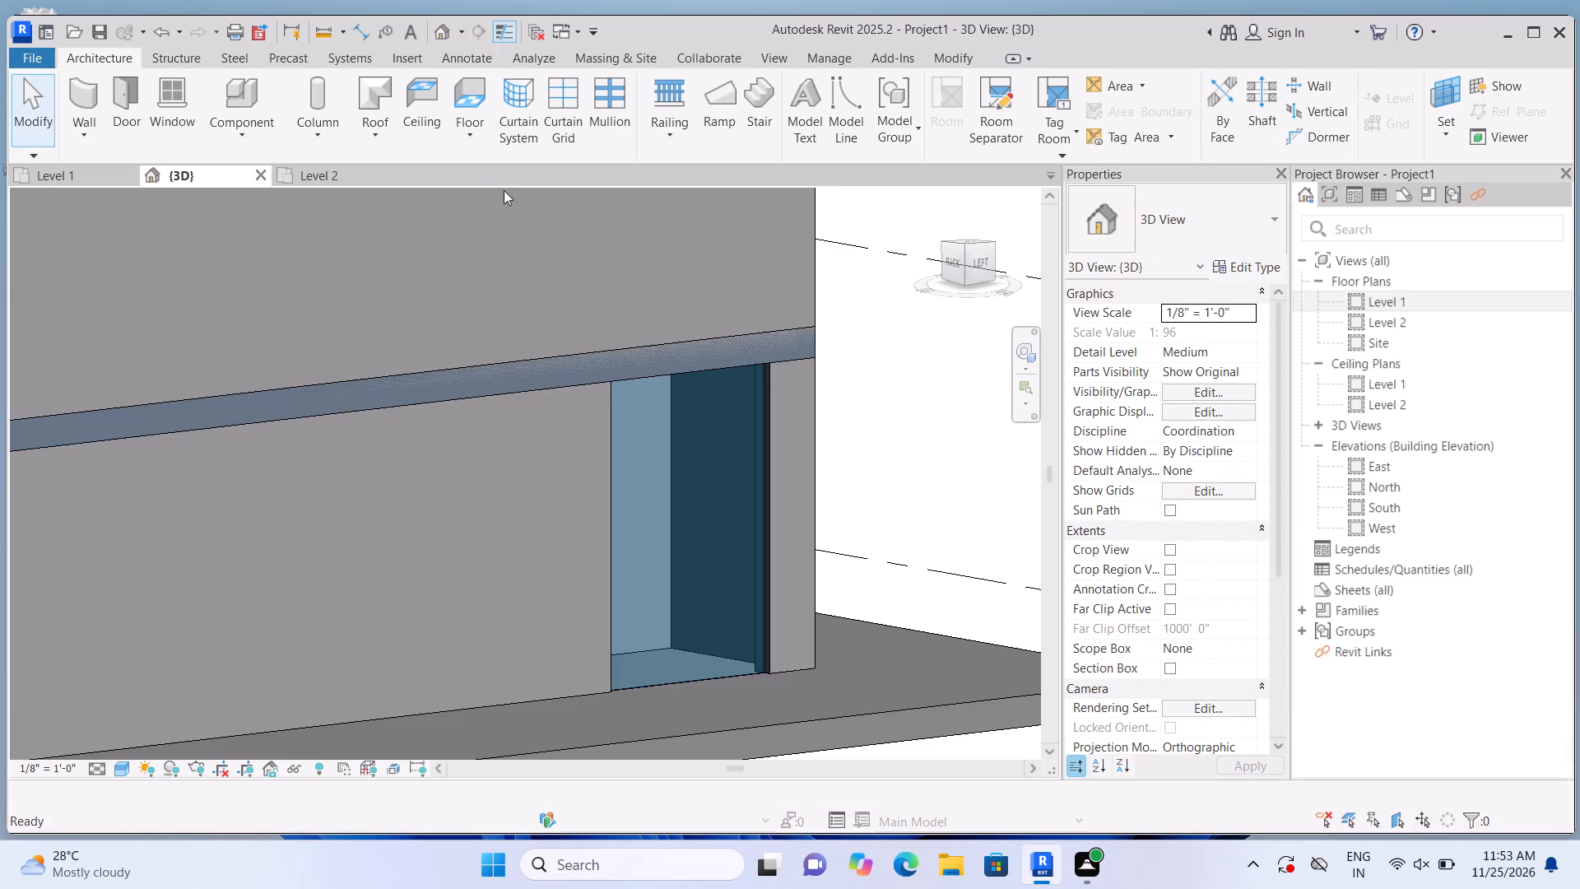
click(700, 463)
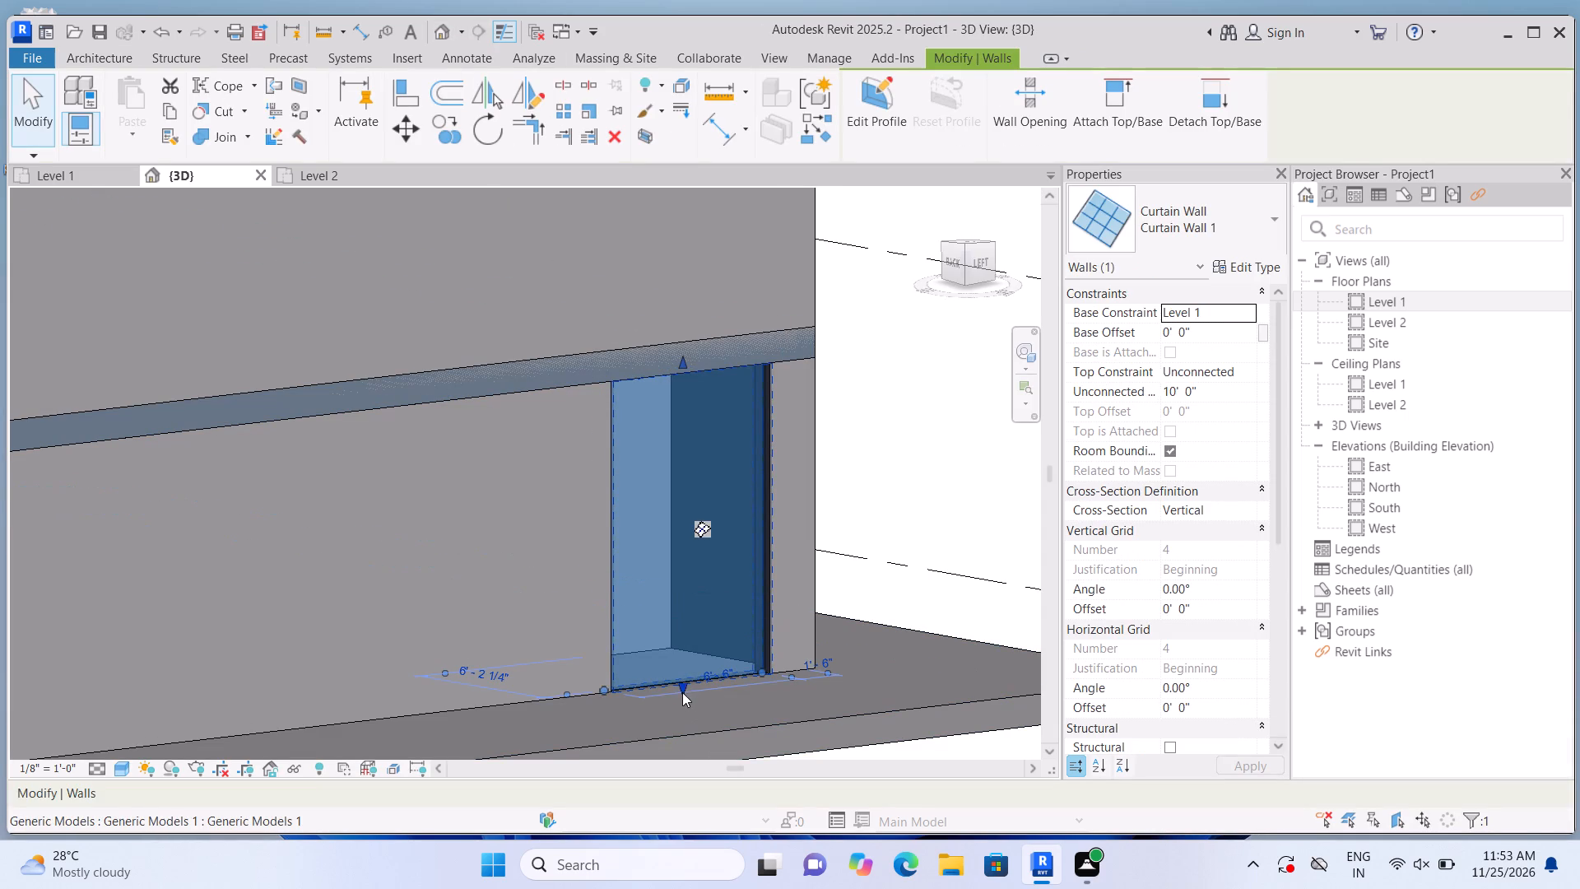
drag(682, 682, 687, 588)
scroll(702, 570, down, 3)
scroll(693, 593, up, 2)
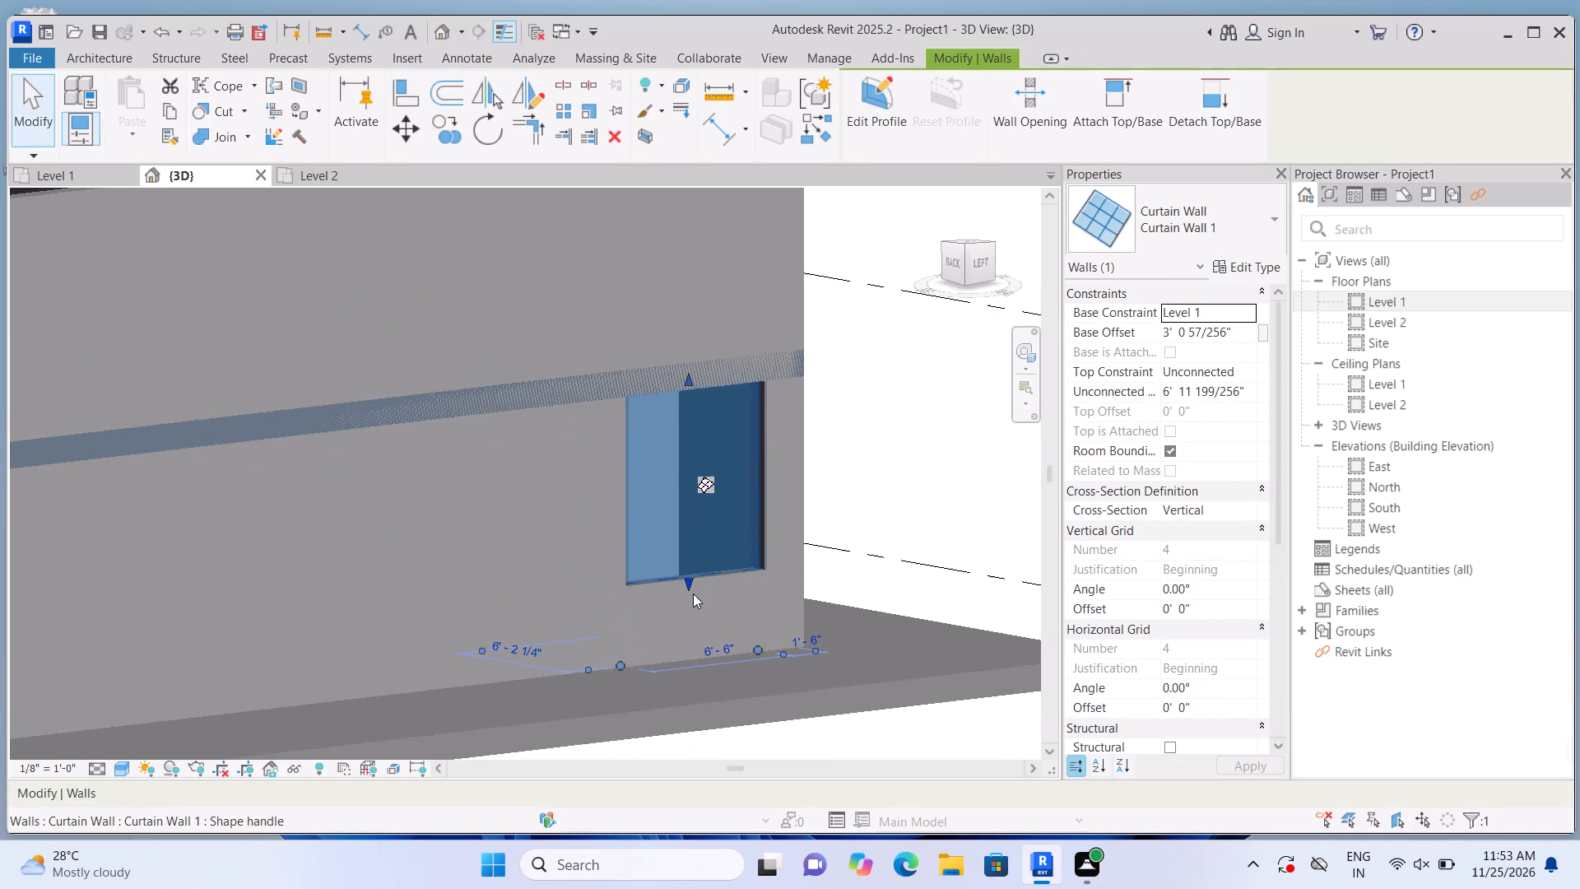
drag(689, 576, 692, 561)
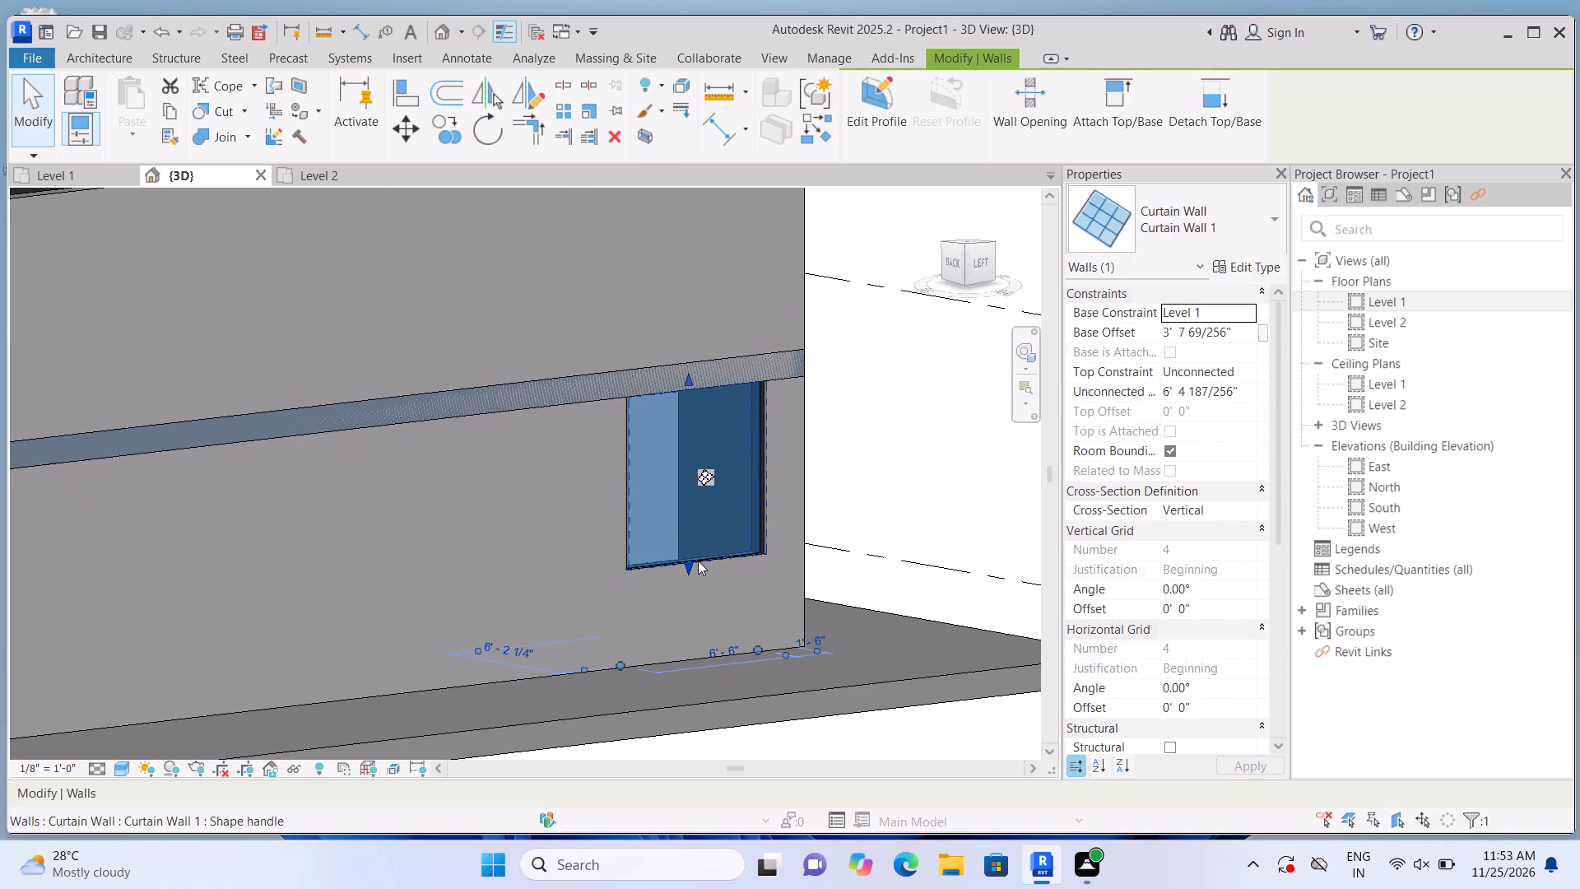
scroll(698, 561, down, 1)
scroll(693, 434, up, 1)
drag(686, 393, 696, 442)
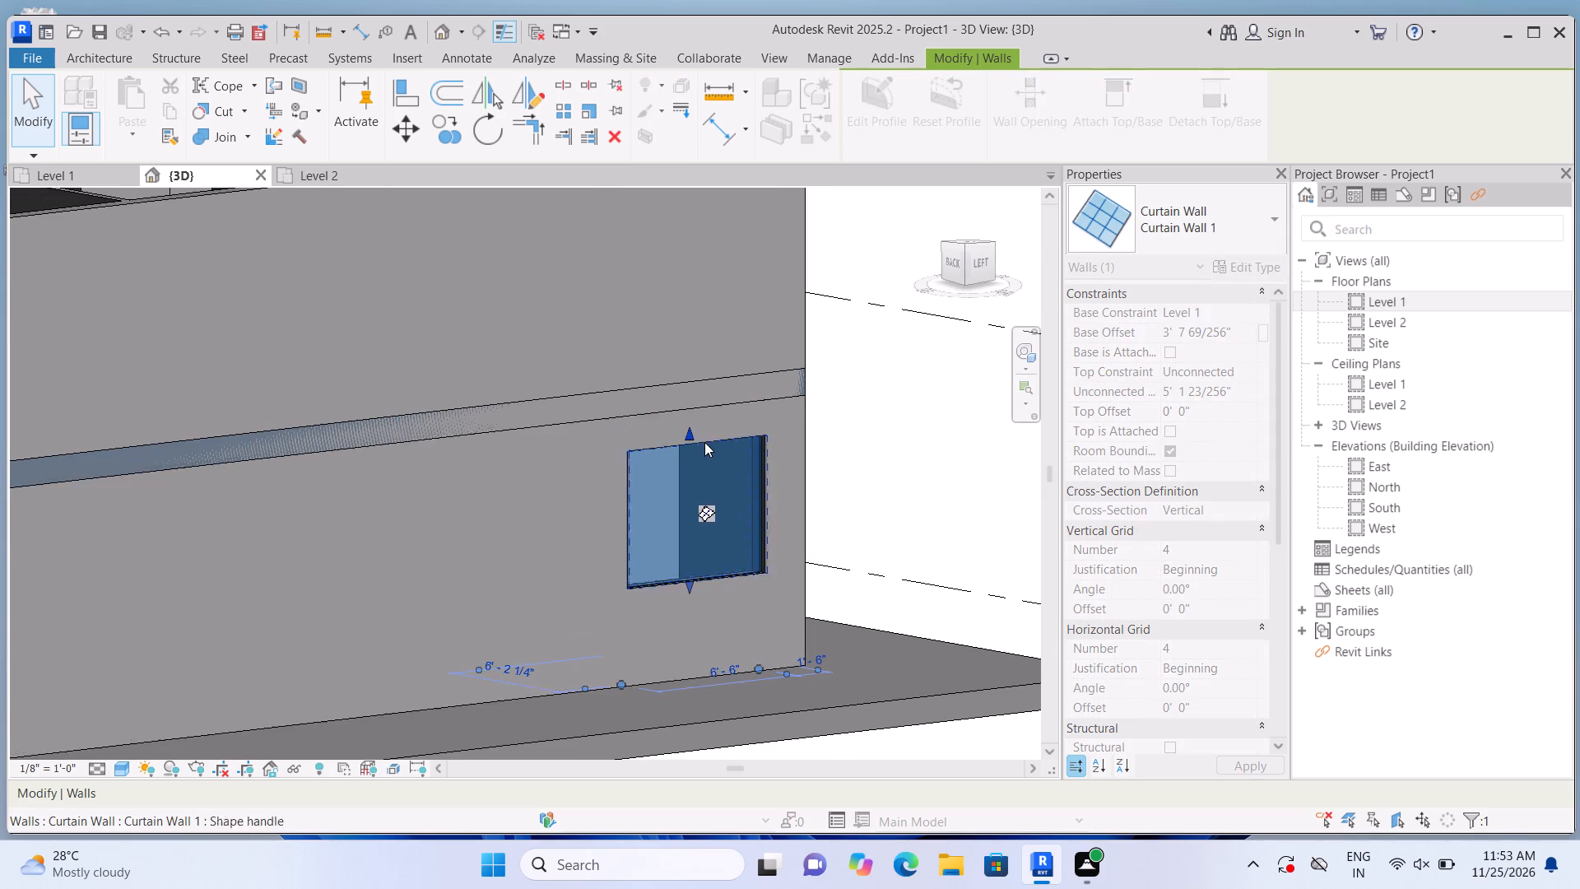
scroll(705, 442, down, 1)
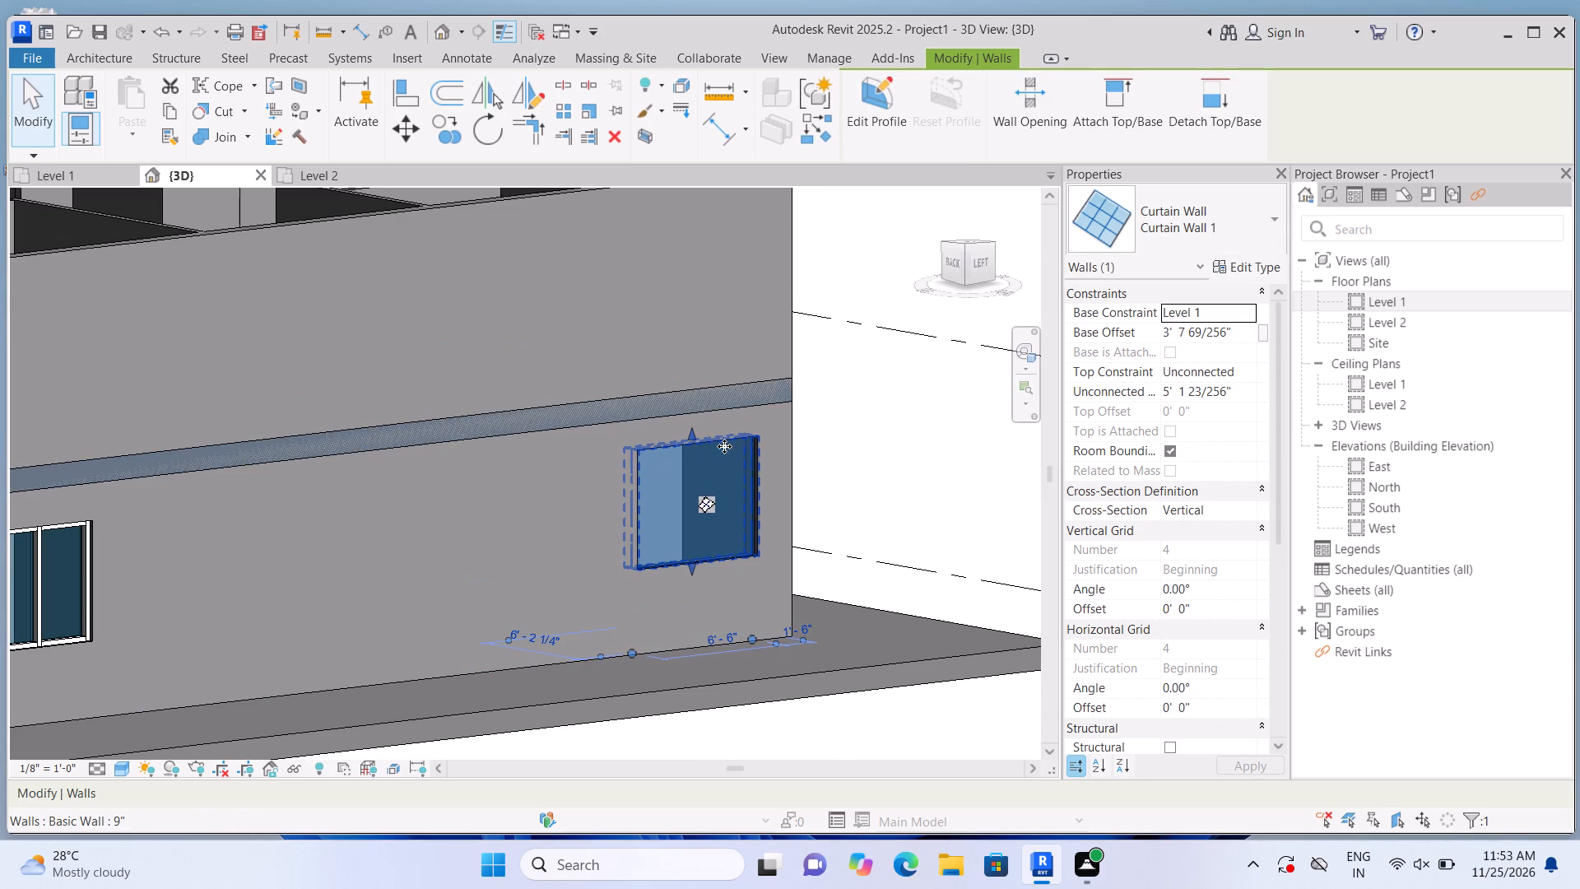
click(904, 428)
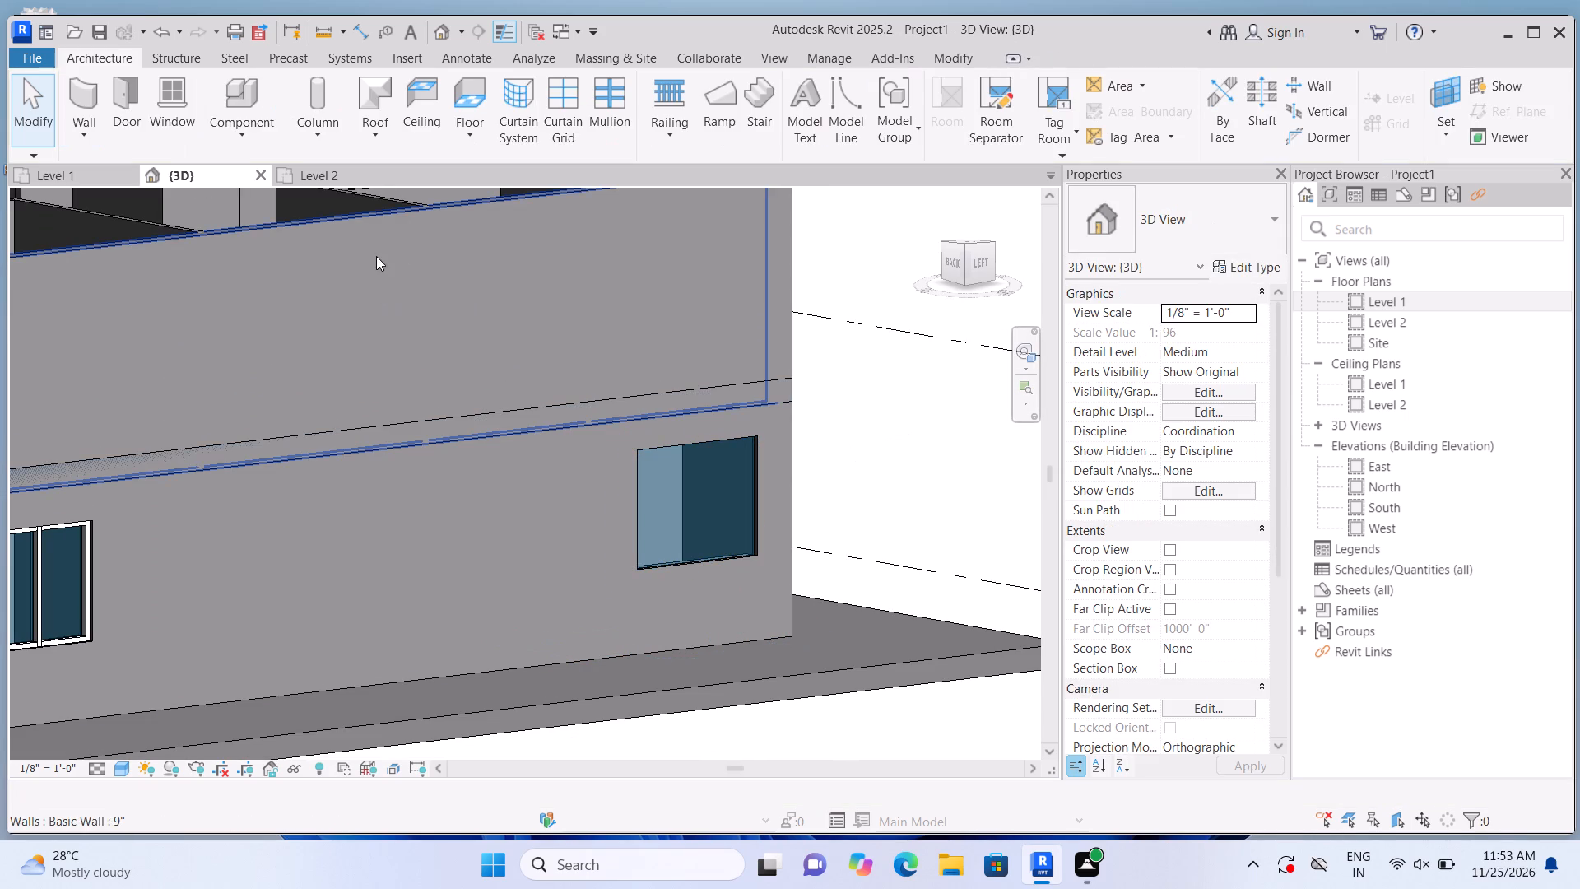
Add a vertical curtain grid line at the midpoint of the resized curtain wall, 3'-3" from its edge.
click(574, 133)
scroll(746, 463, up, 2)
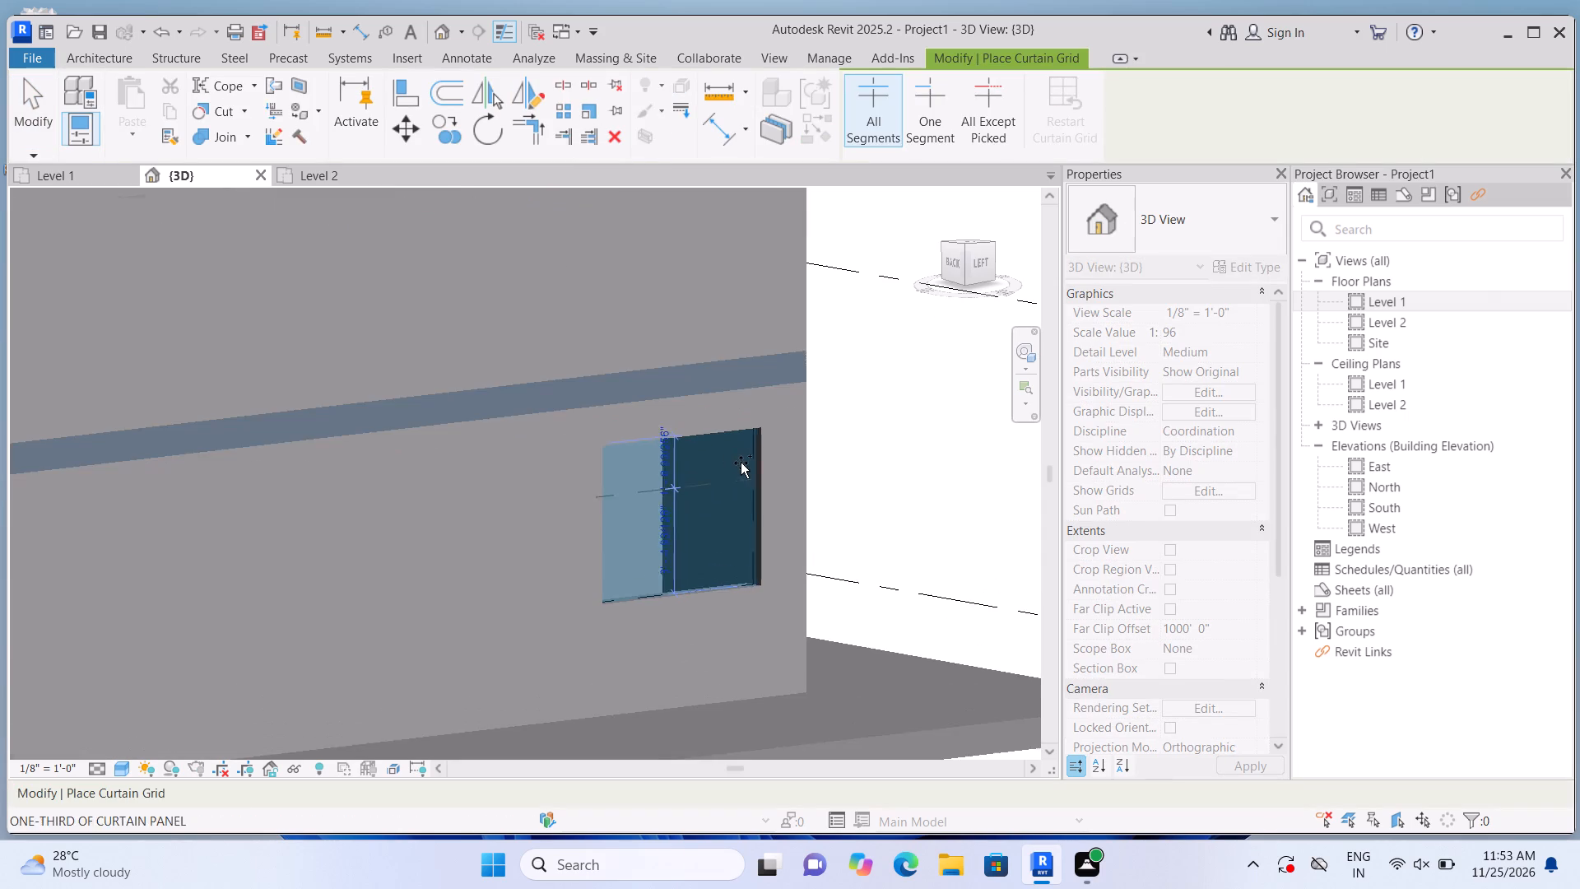
scroll(685, 456, up, 1)
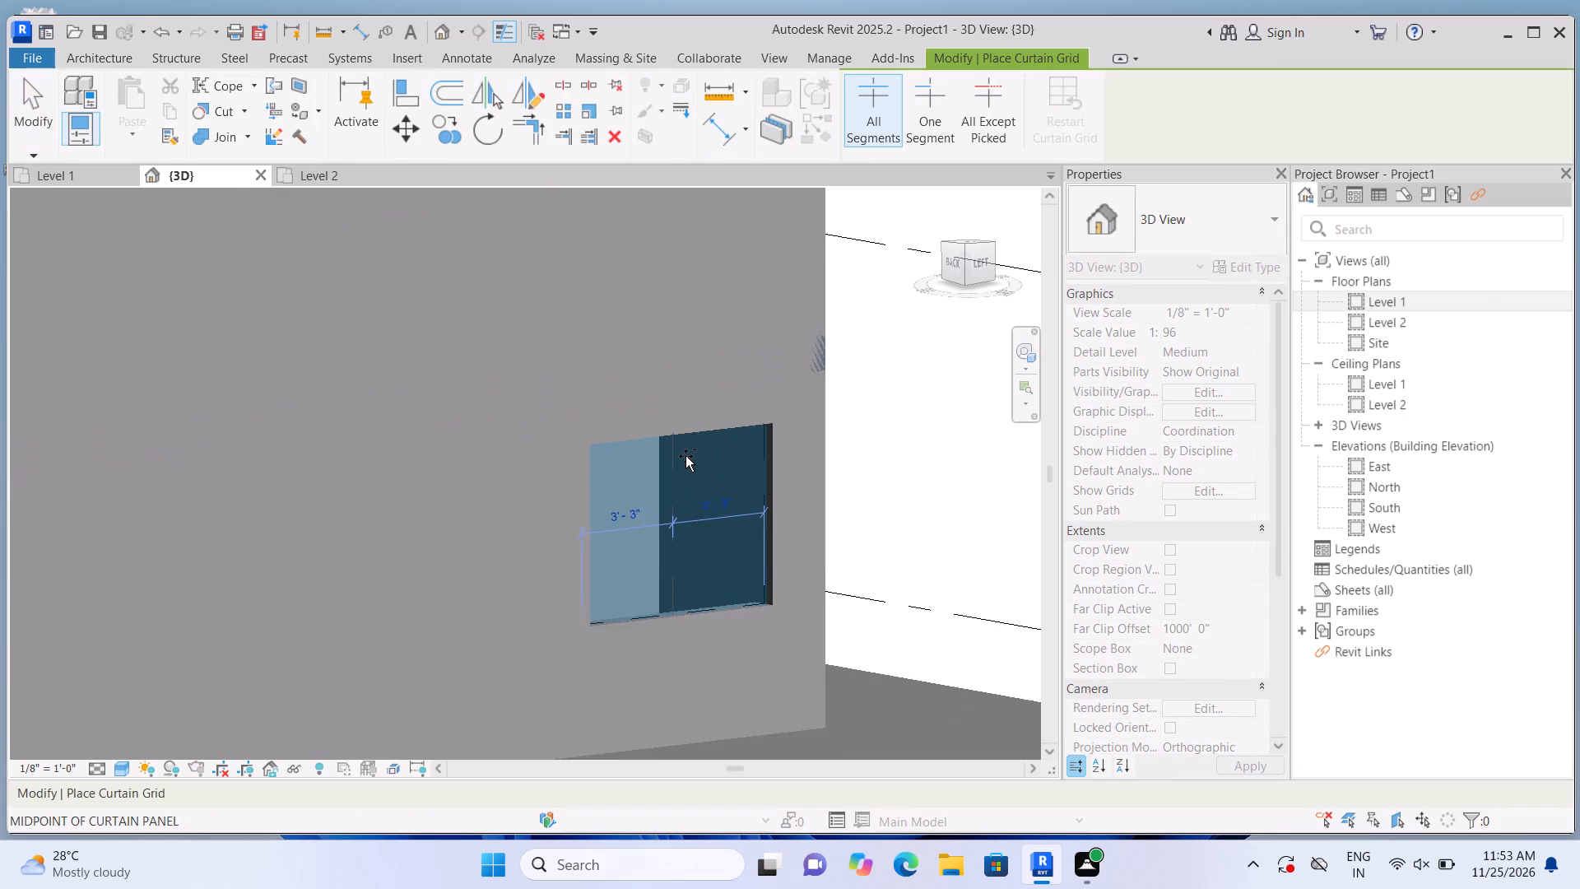
scroll(685, 456, up, 2)
click(685, 456)
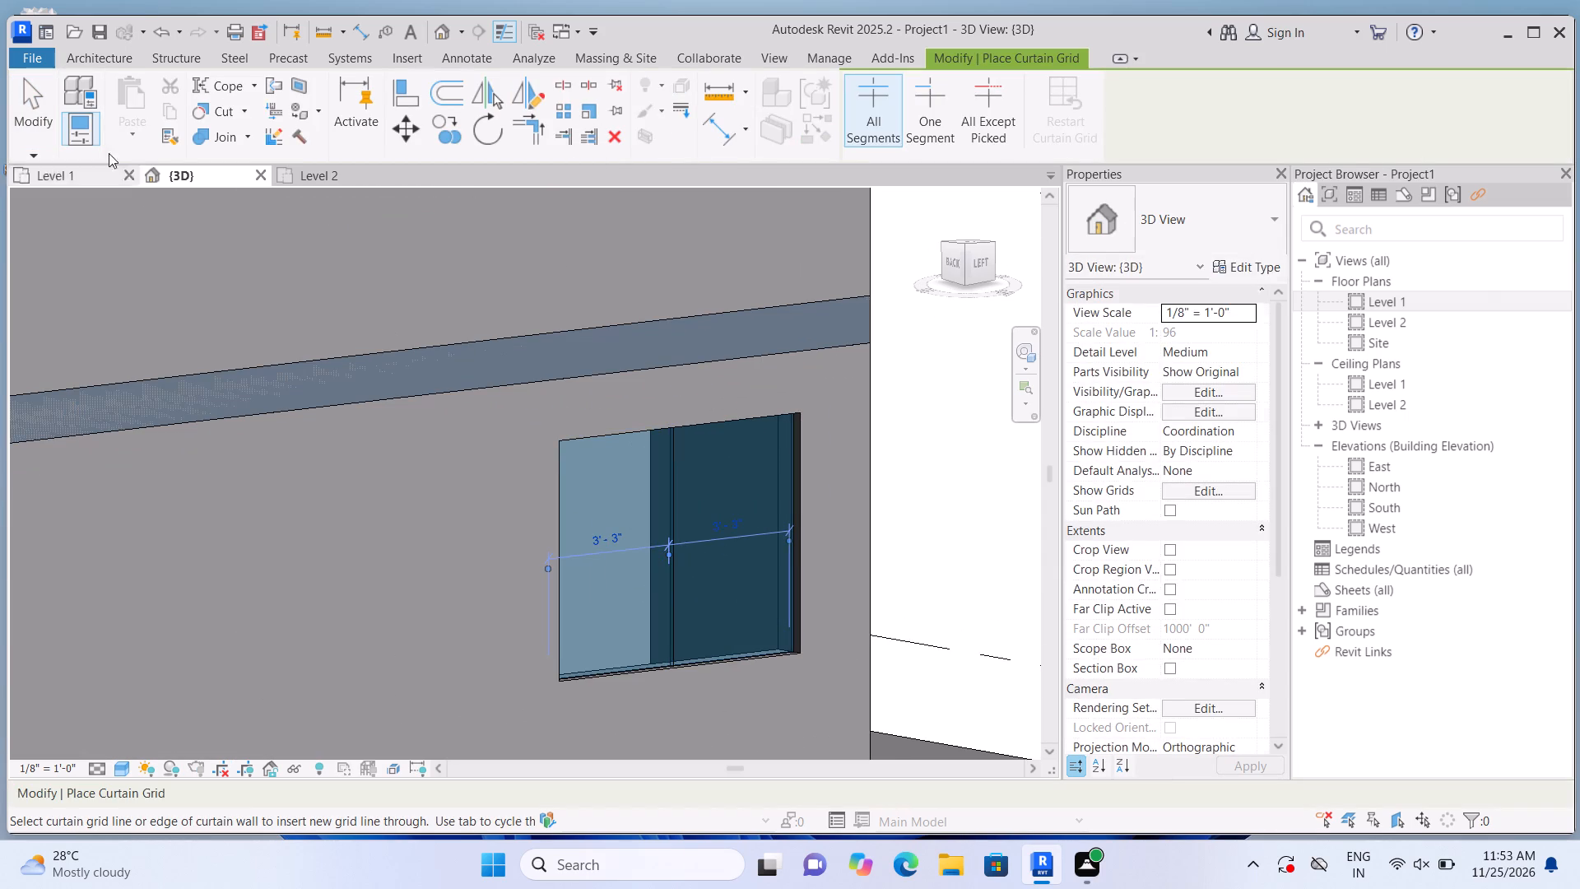
Place 2.5" x 5" rectangular mullions on the curtain wall's vertical grid line and all four outer edges.
click(103, 61)
click(614, 121)
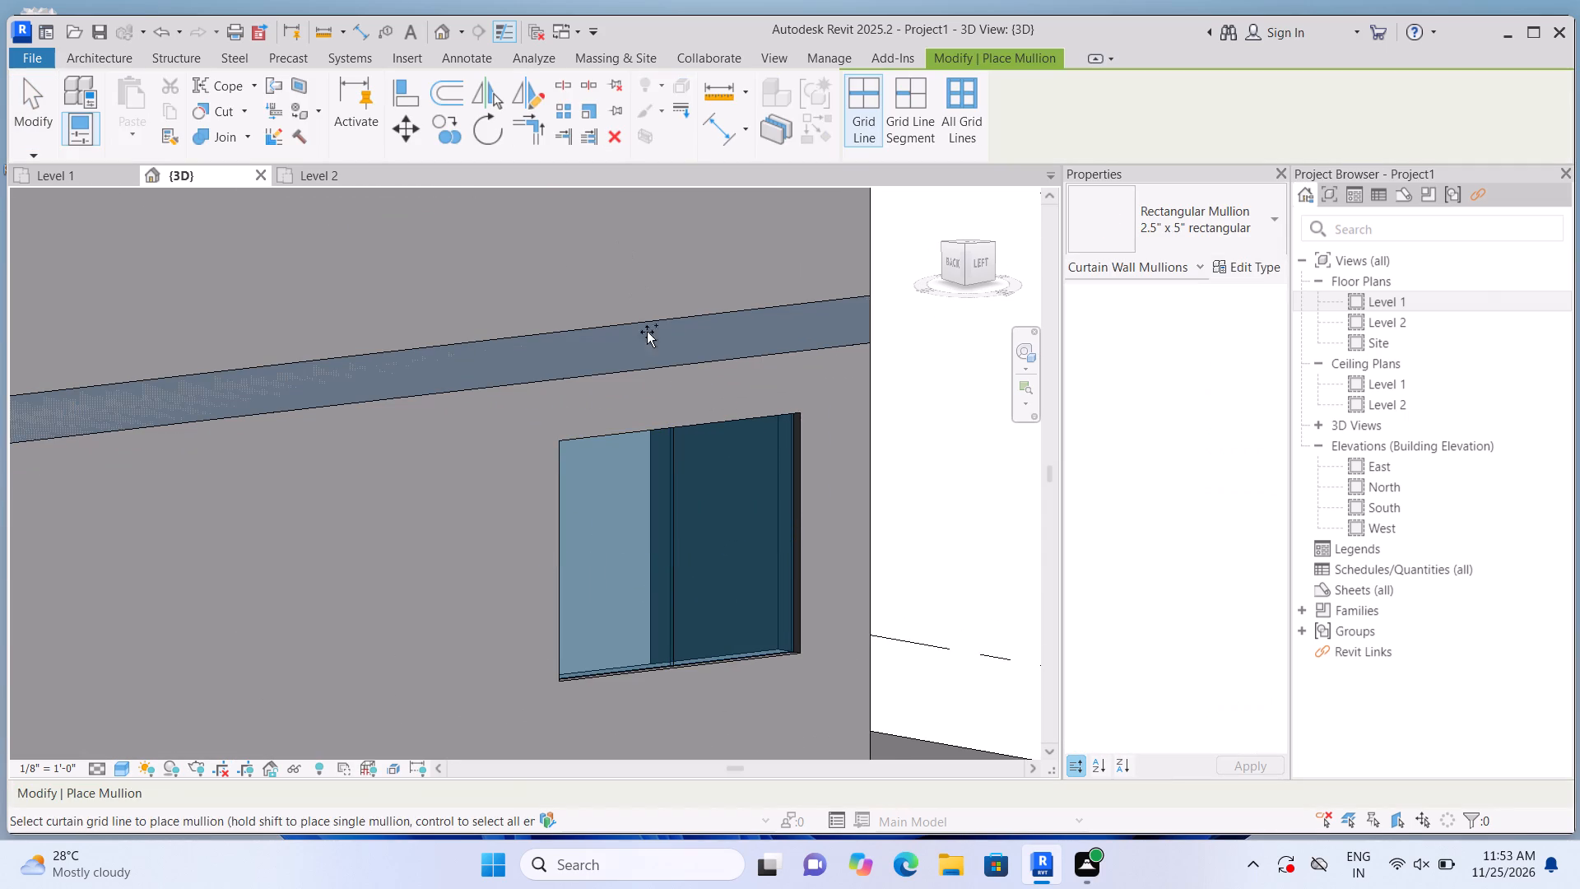
drag(666, 439, 669, 447)
click(669, 447)
click(722, 442)
click(793, 492)
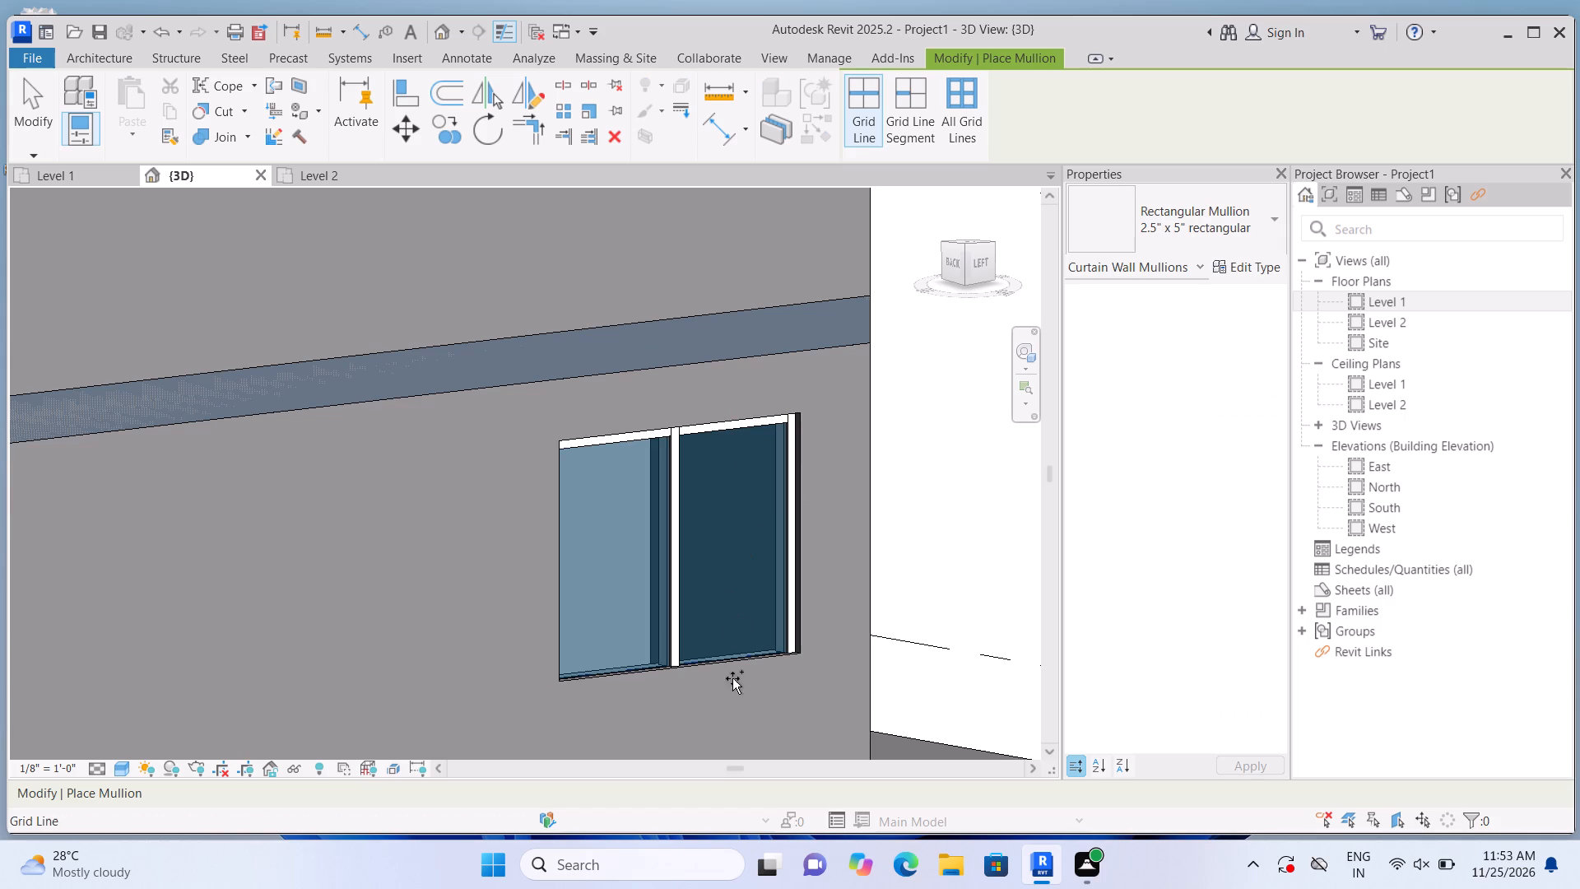
click(726, 656)
click(565, 587)
scroll(606, 526, down, 4)
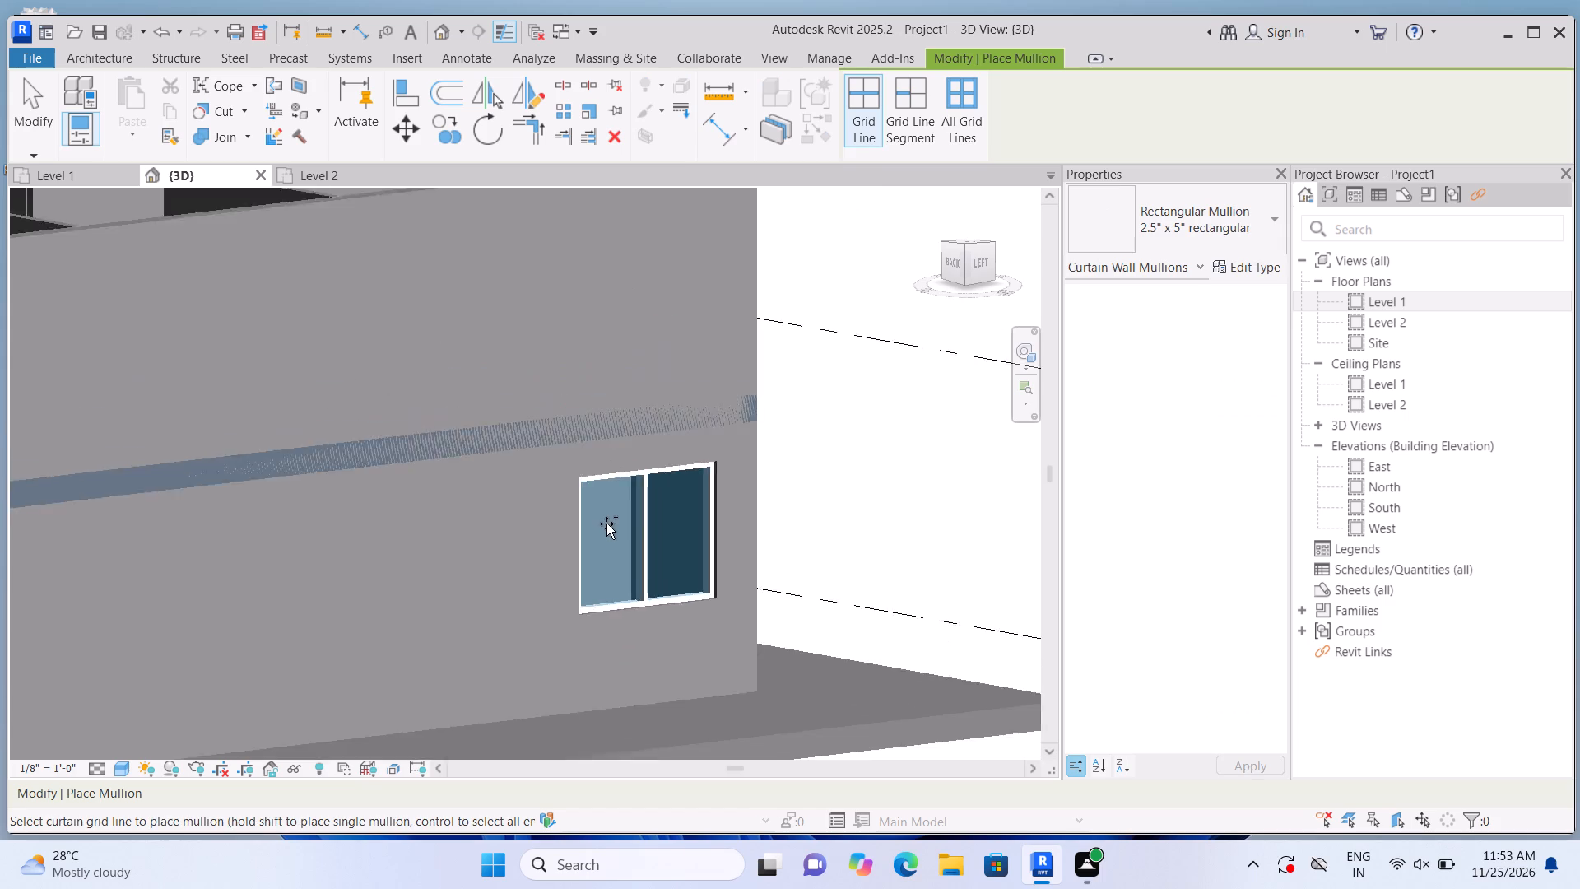
scroll(606, 524, down, 4)
key(Escape)
In the front 3D view, extend both sides of the full-height curtain wall beside the door to about 4'-6" wide.
scroll(802, 442, down, 3)
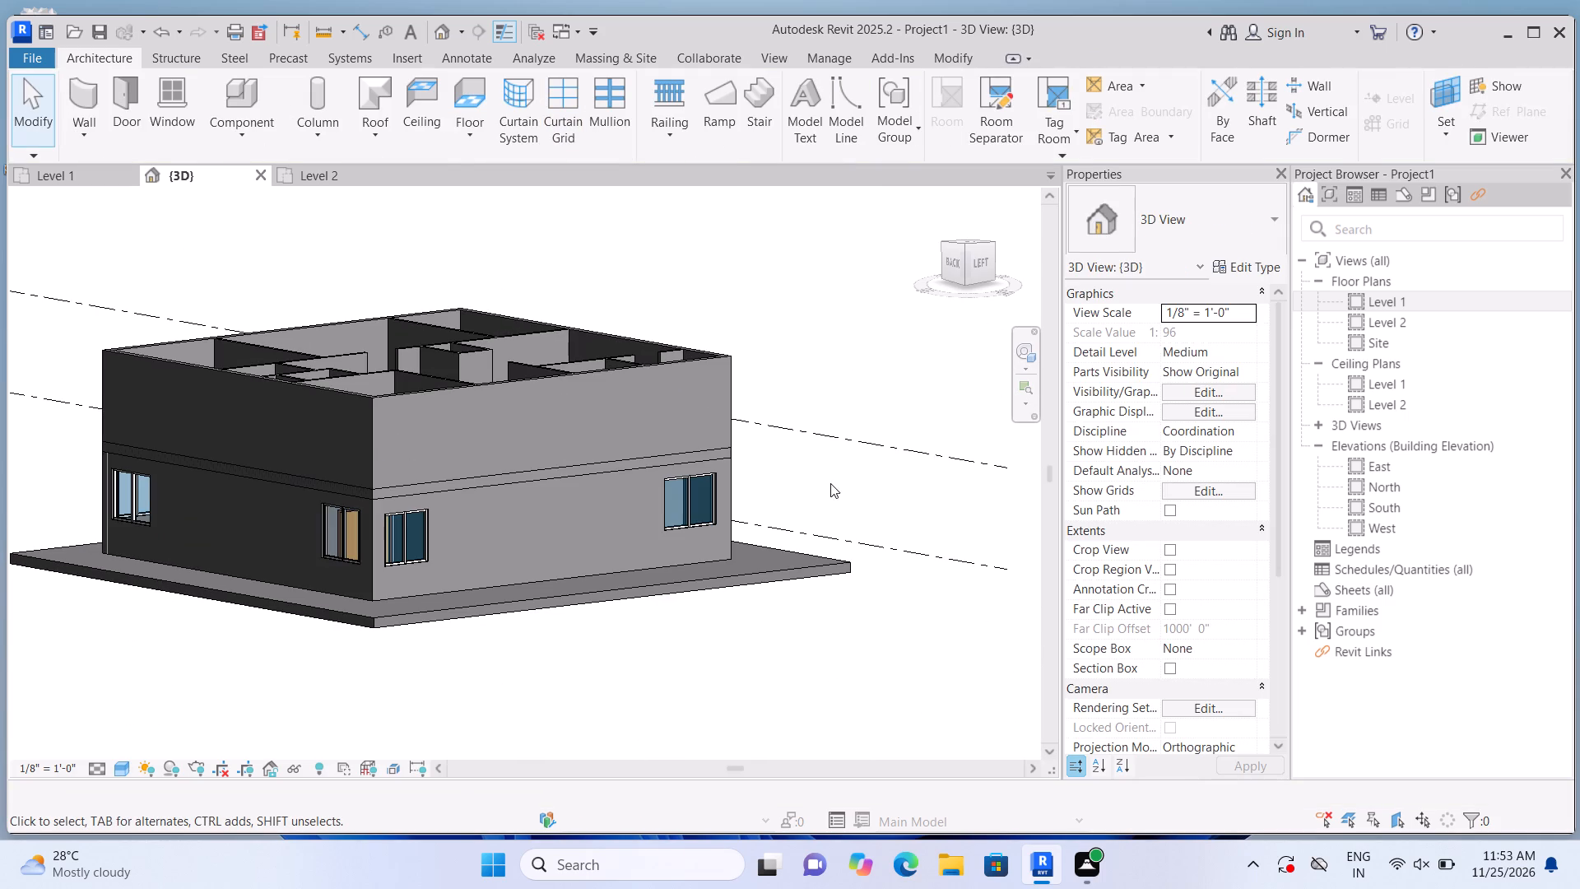
click(979, 274)
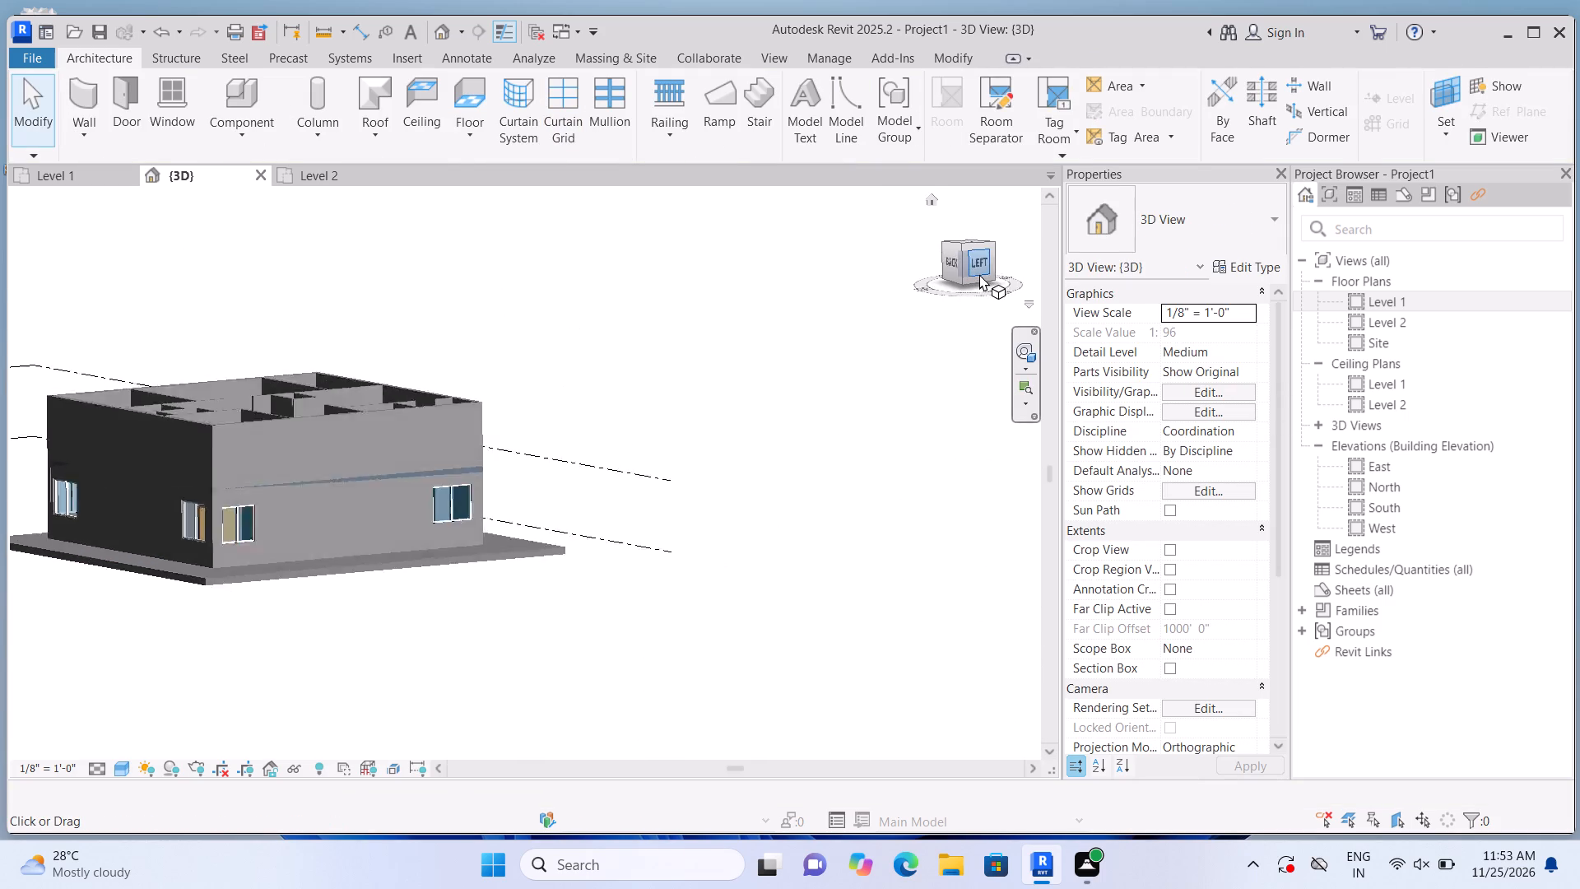
click(998, 262)
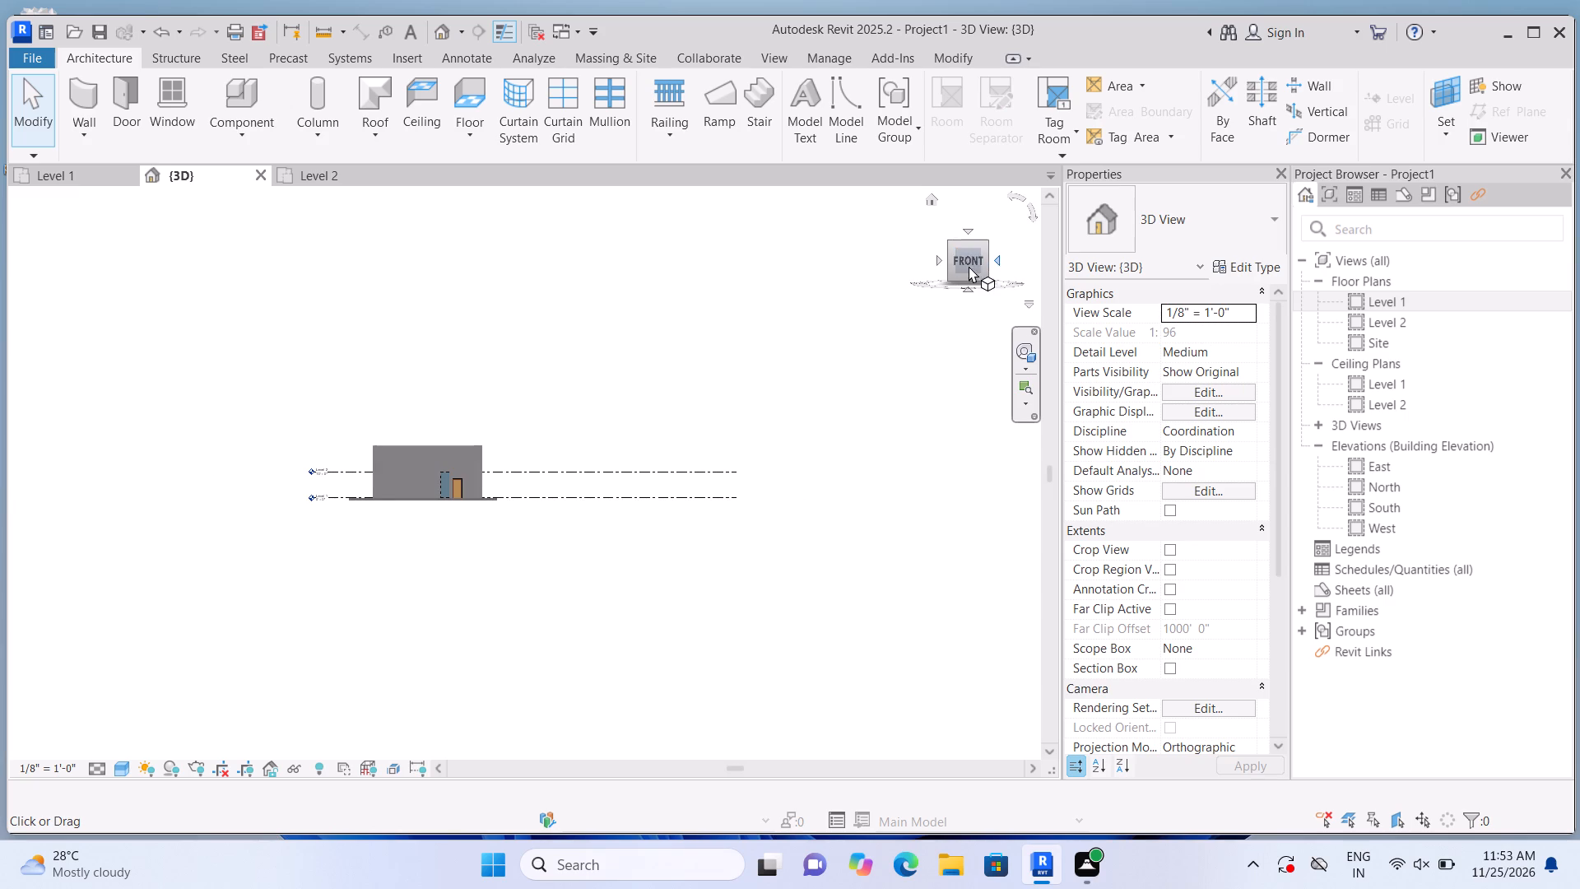
scroll(387, 474, up, 10)
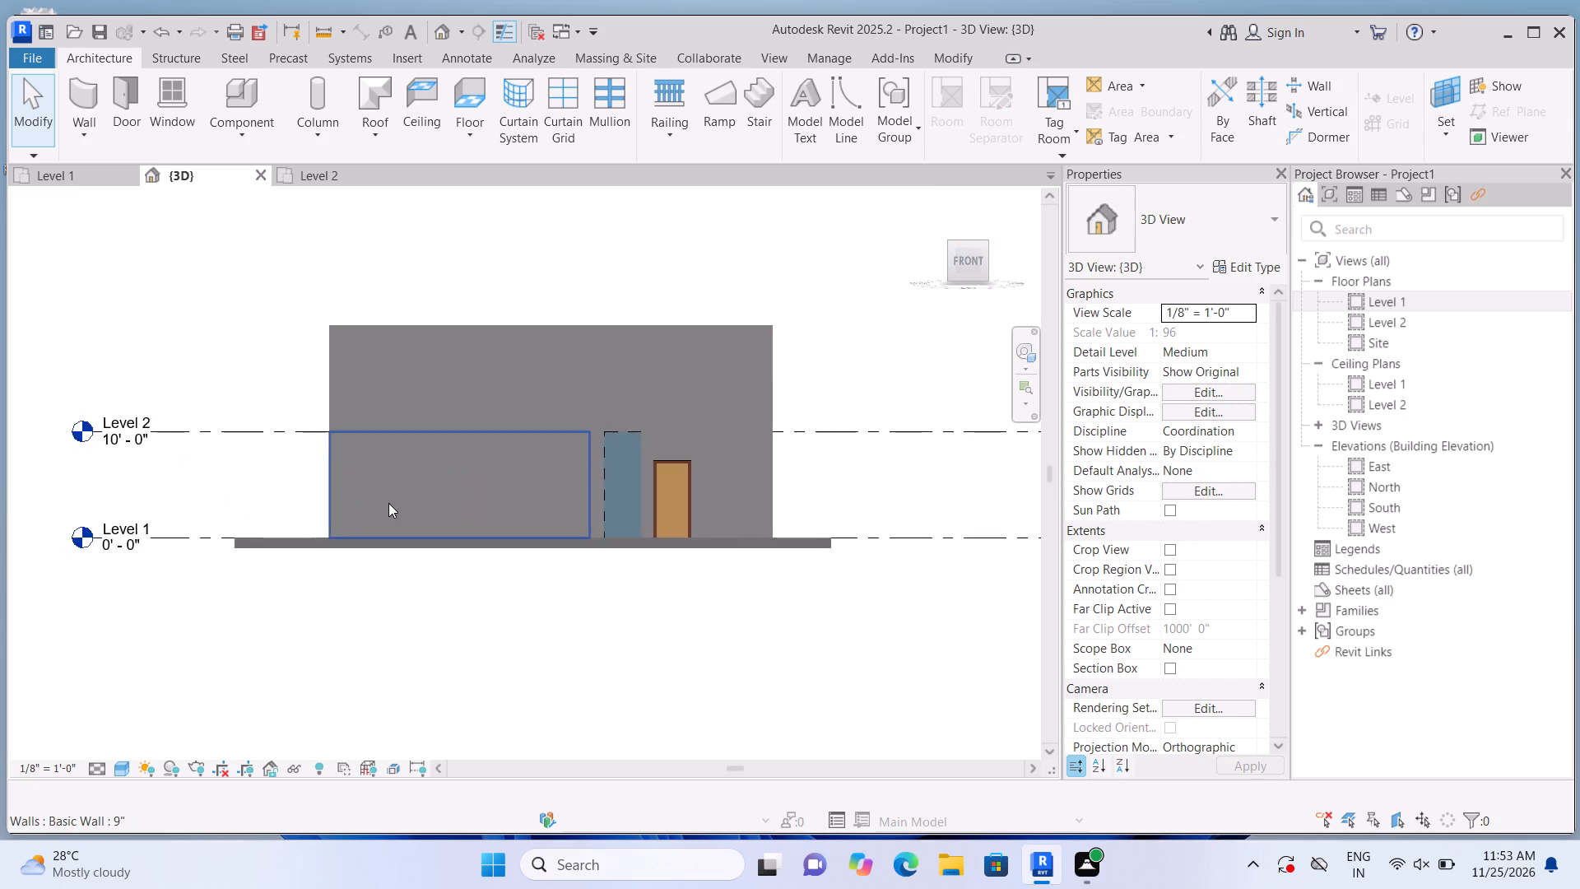
scroll(388, 503, up, 2)
click(690, 455)
scroll(701, 477, up, 2)
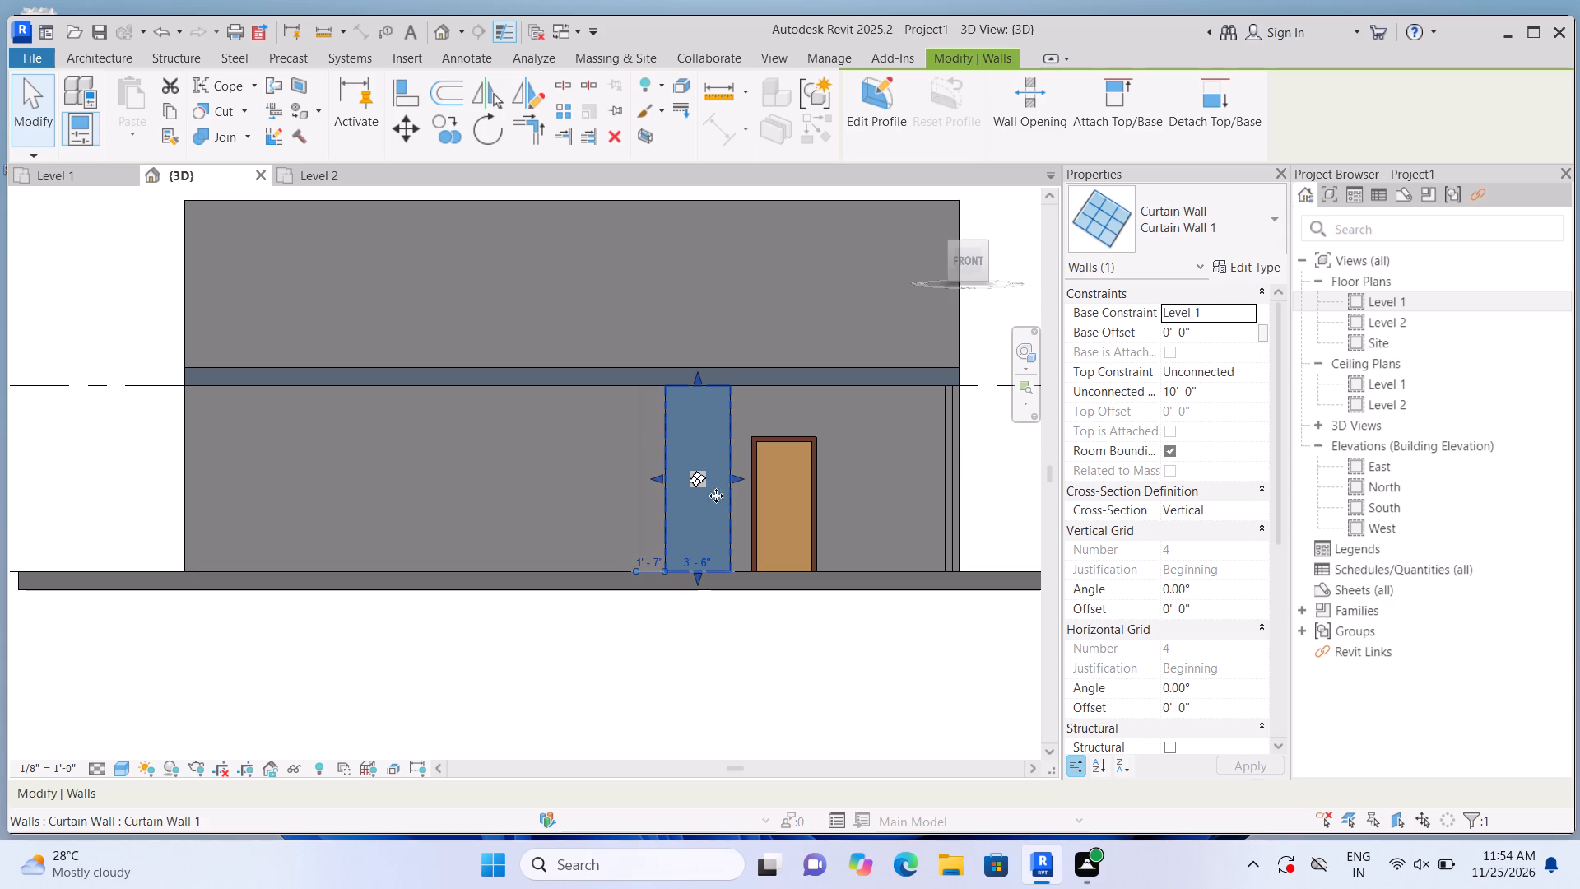
scroll(710, 544, up, 1)
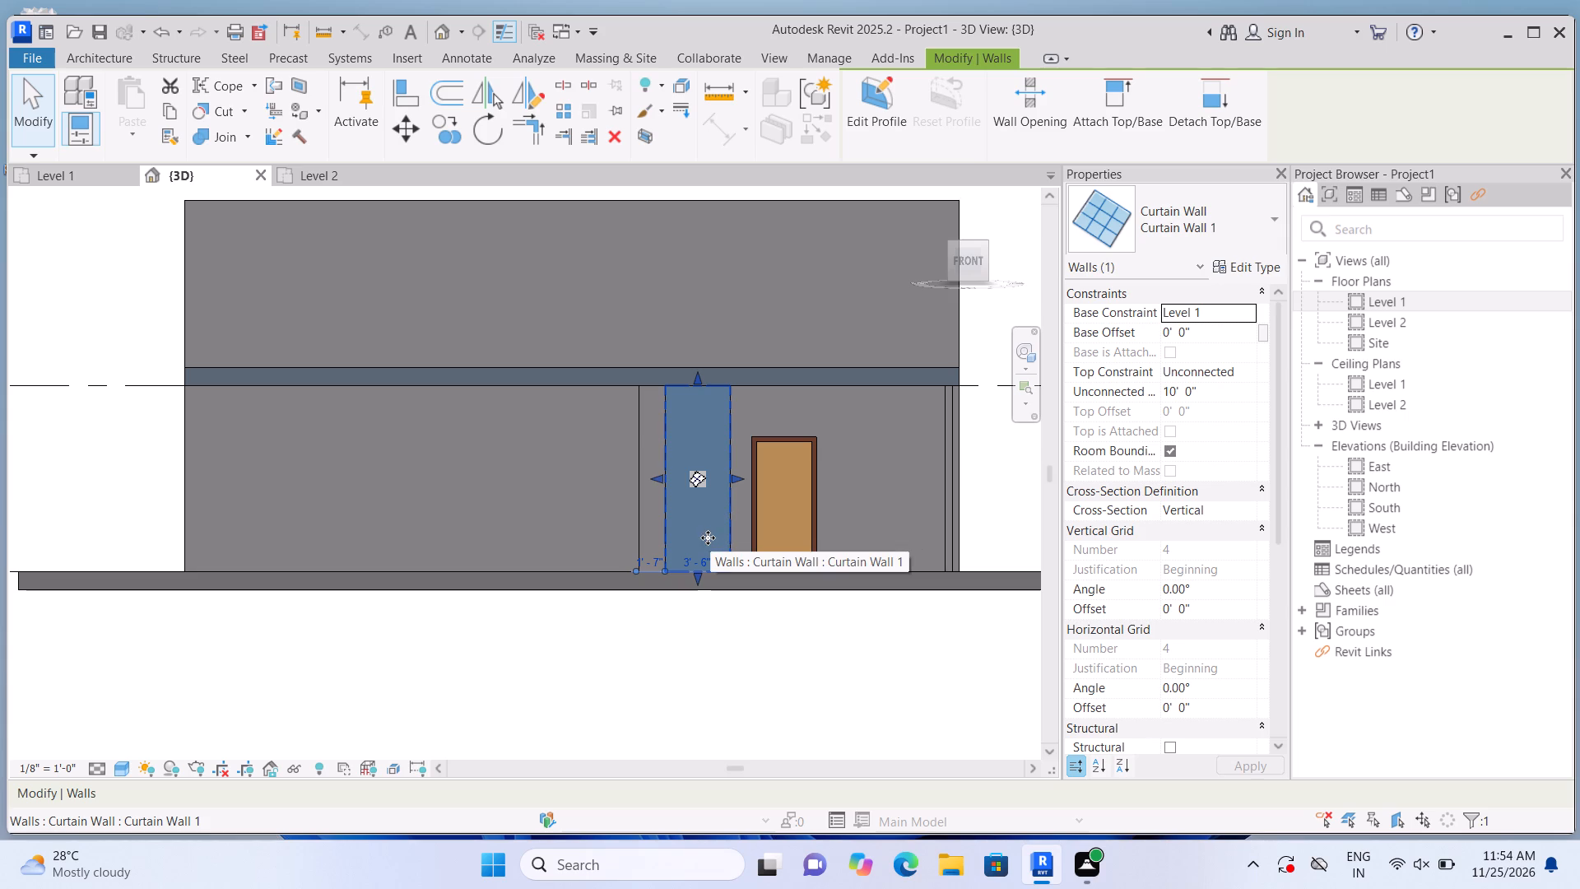
scroll(708, 538, up, 1)
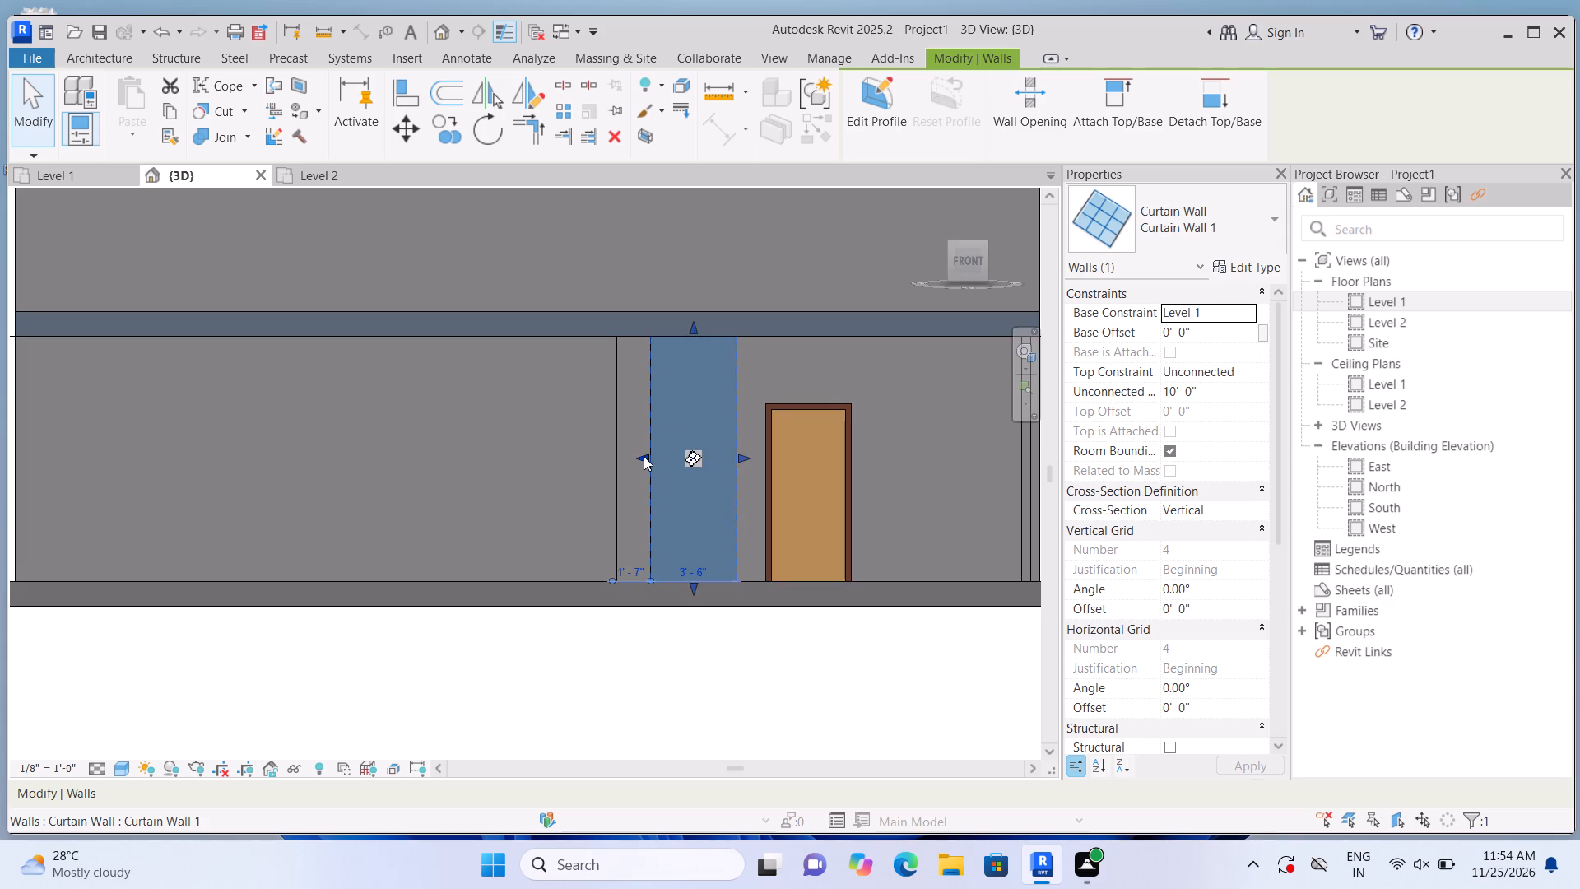
click(644, 454)
click(640, 455)
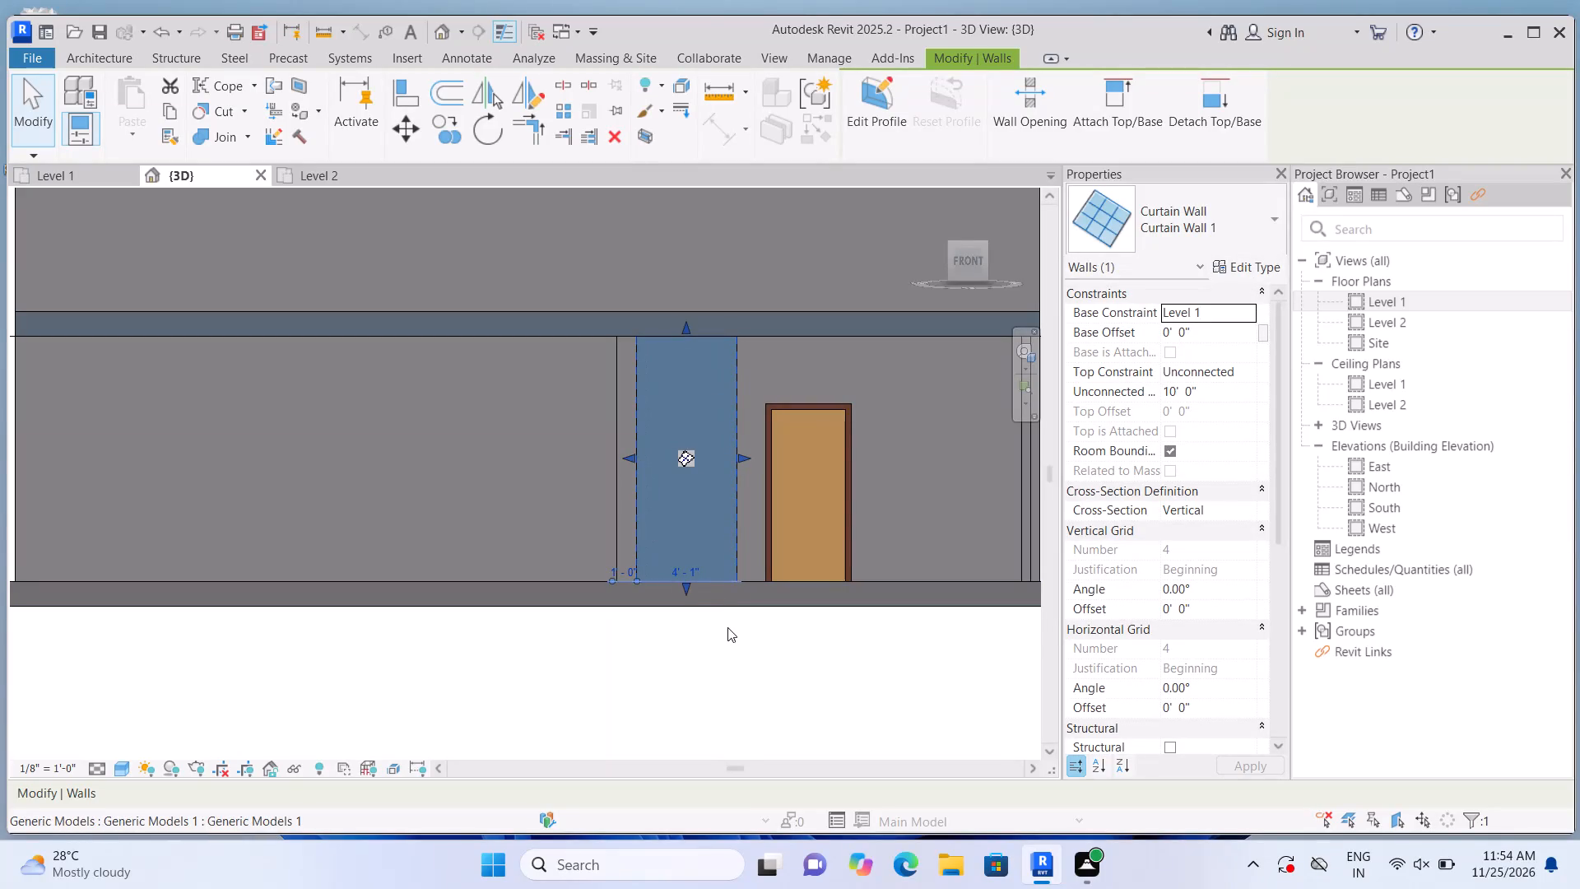
scroll(854, 518, up, 2)
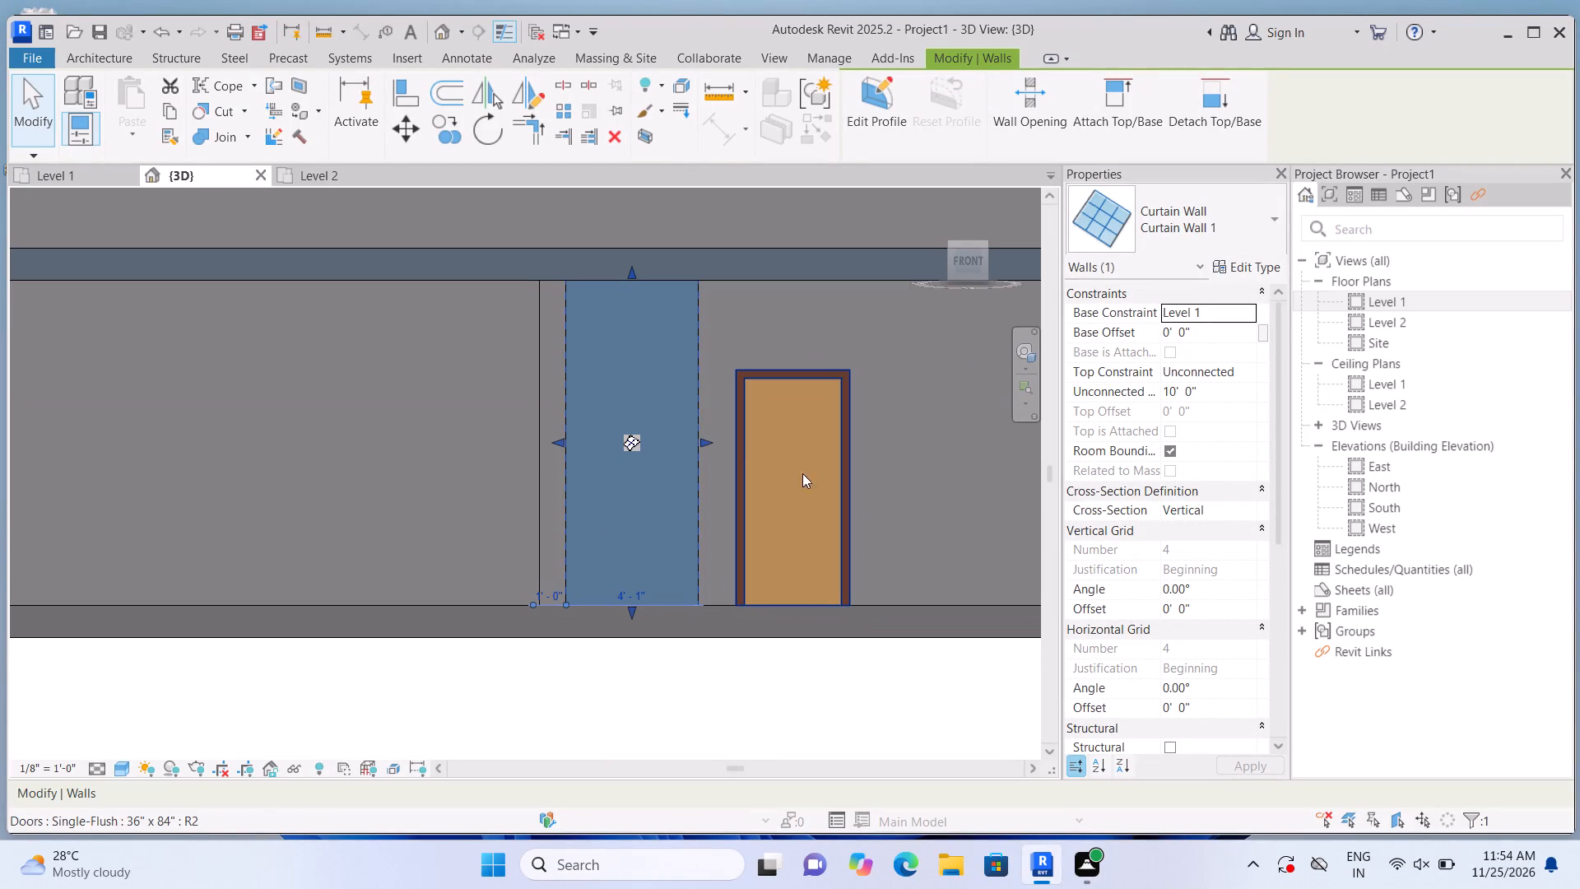
click(705, 439)
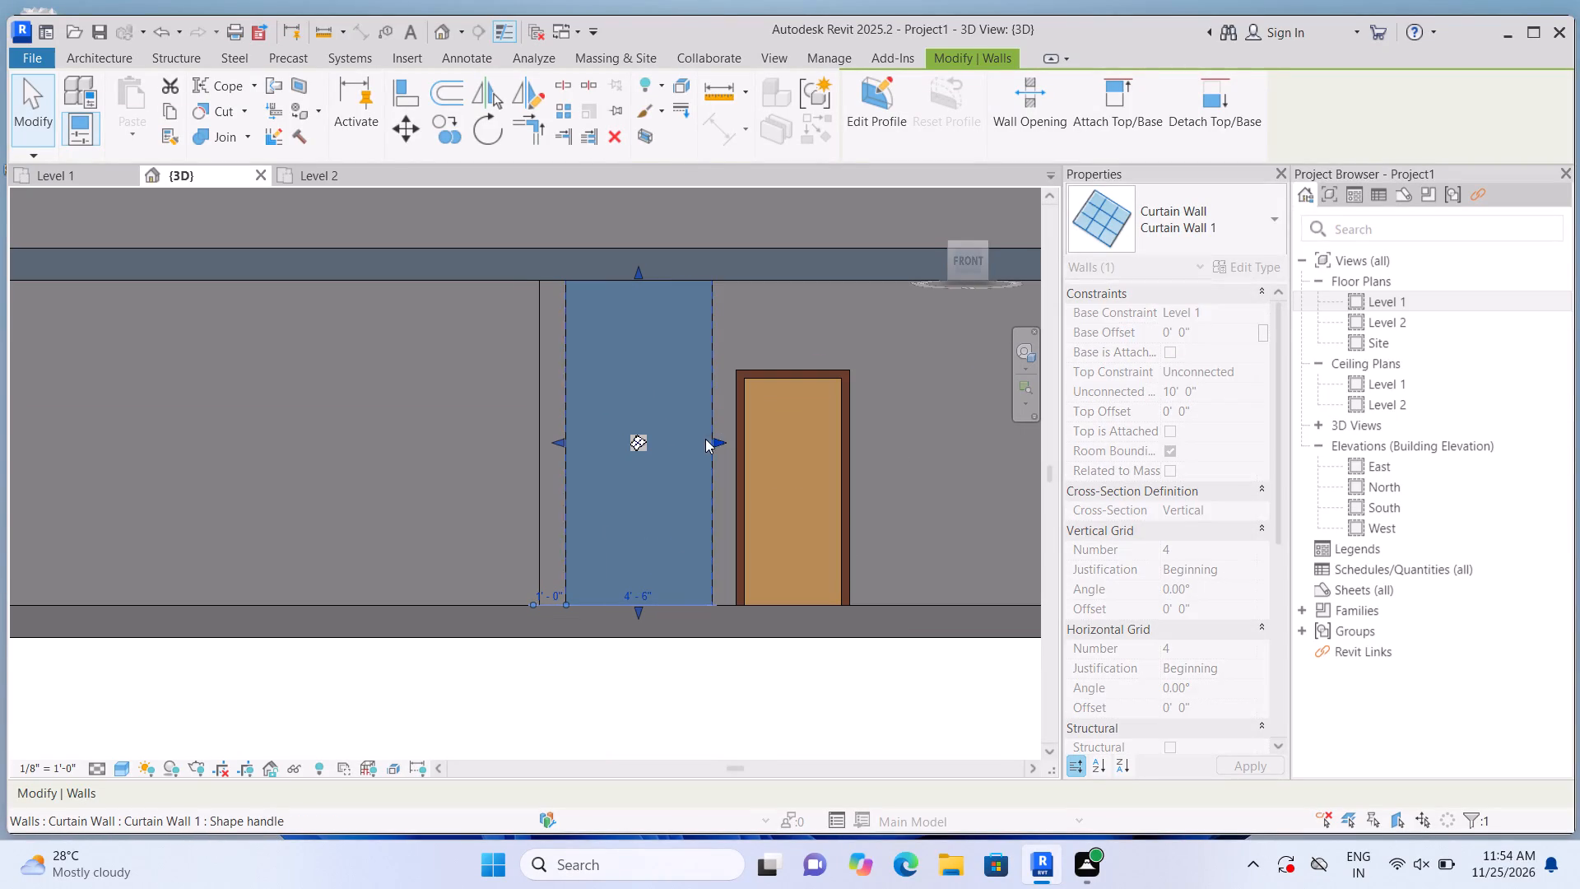
Raise the bottom edge of the curtain wall beside the door to a little over a third of the door's height.
drag(636, 608, 660, 520)
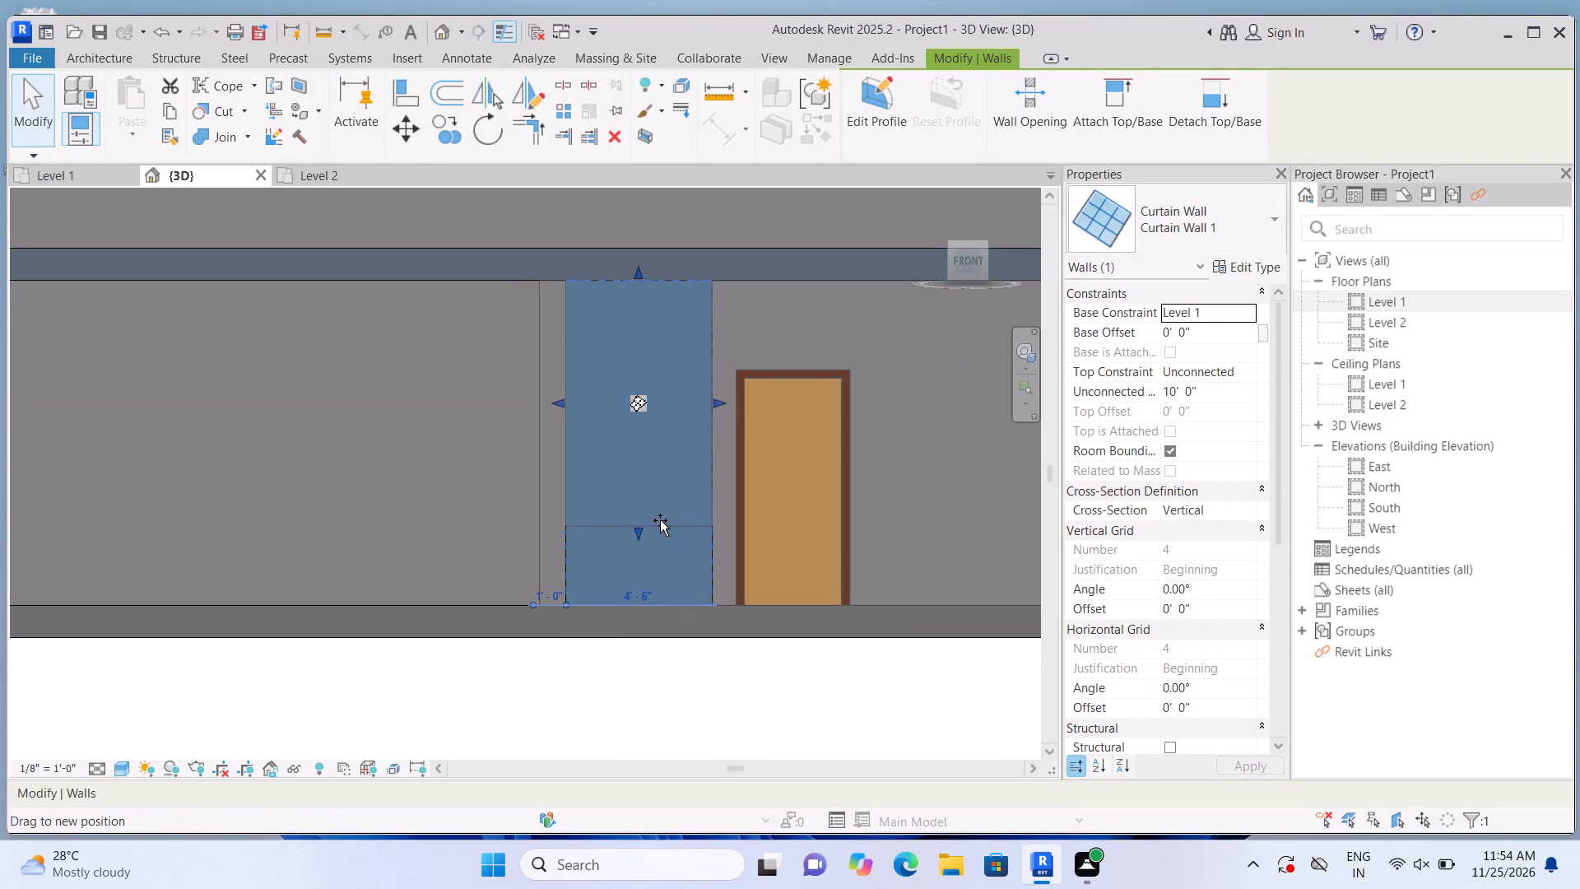
drag(660, 520, 662, 515)
Nudge the 36" x 84" Single-Flush door beside the curtain wall vertically to a 0'-2" sill height.
click(817, 547)
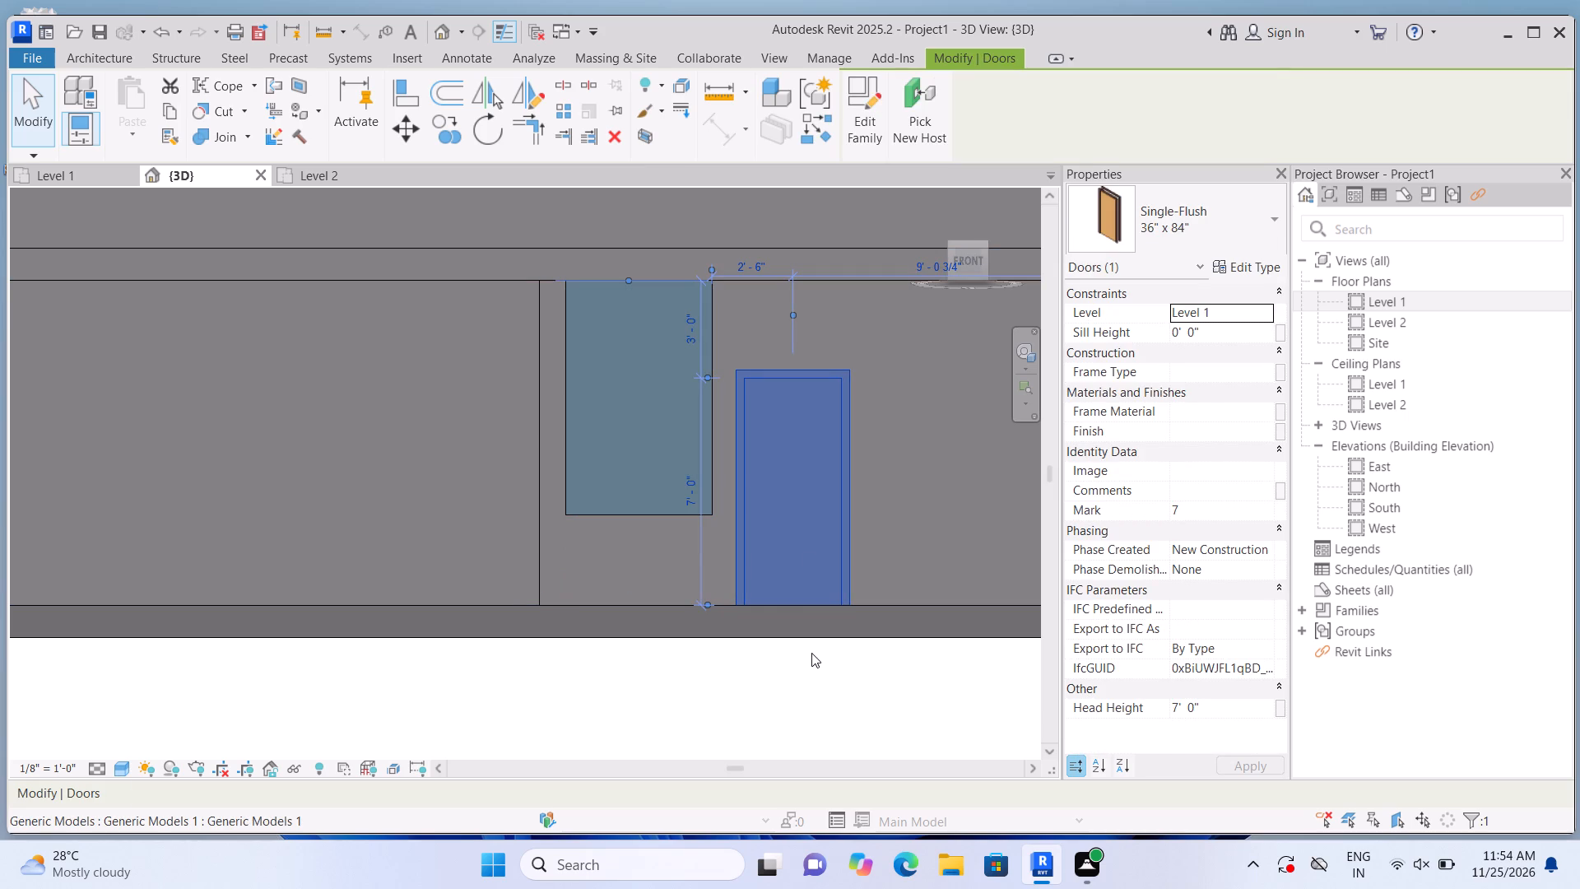
key(Up)
key(Up)
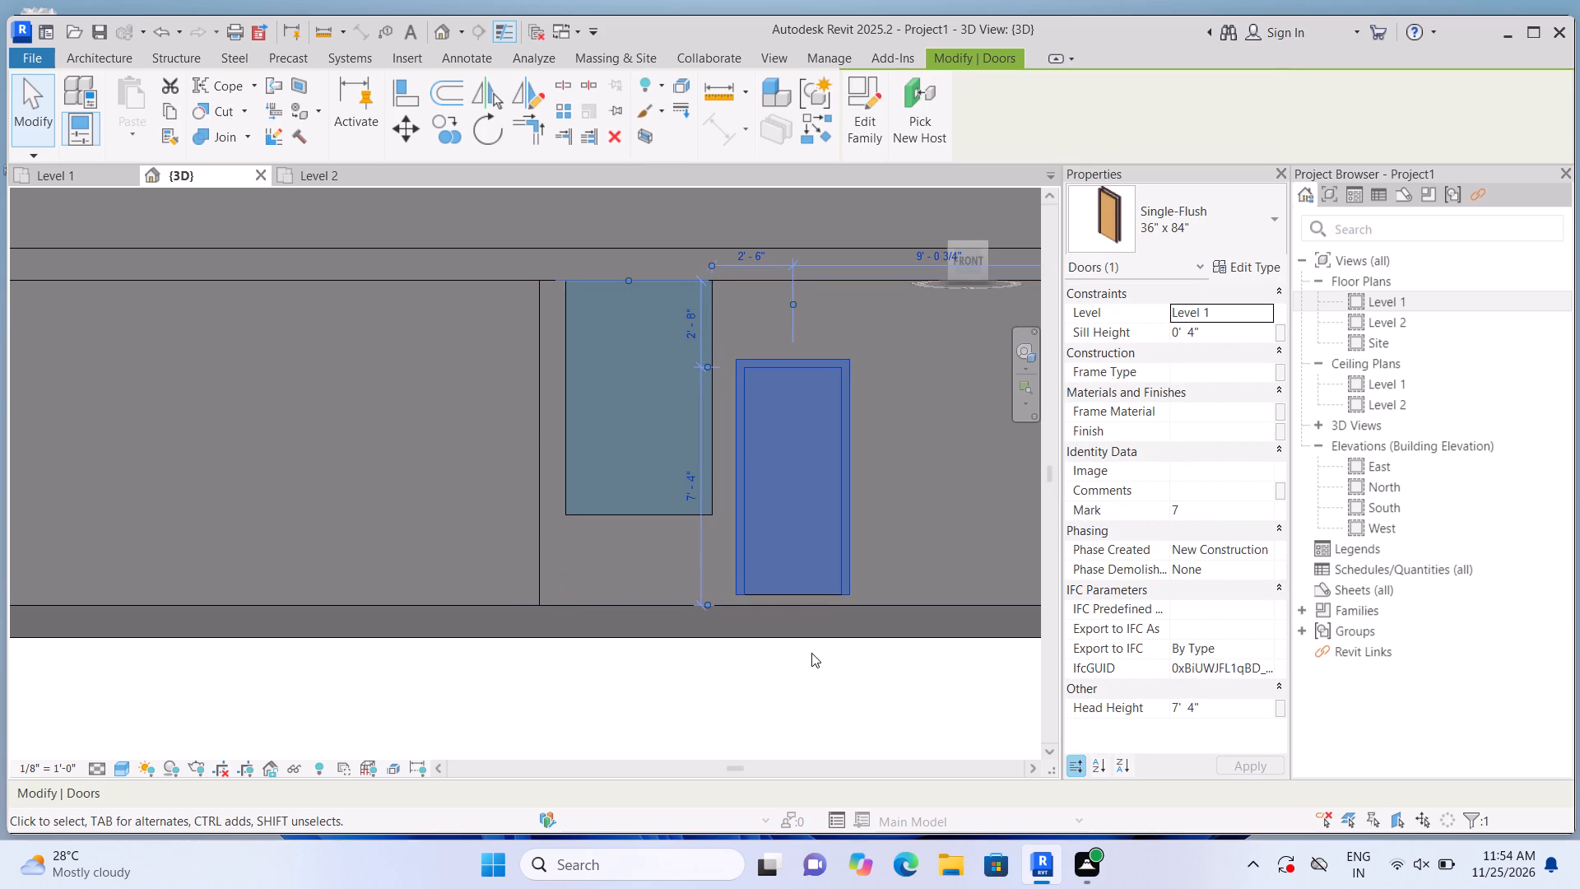
key(Down)
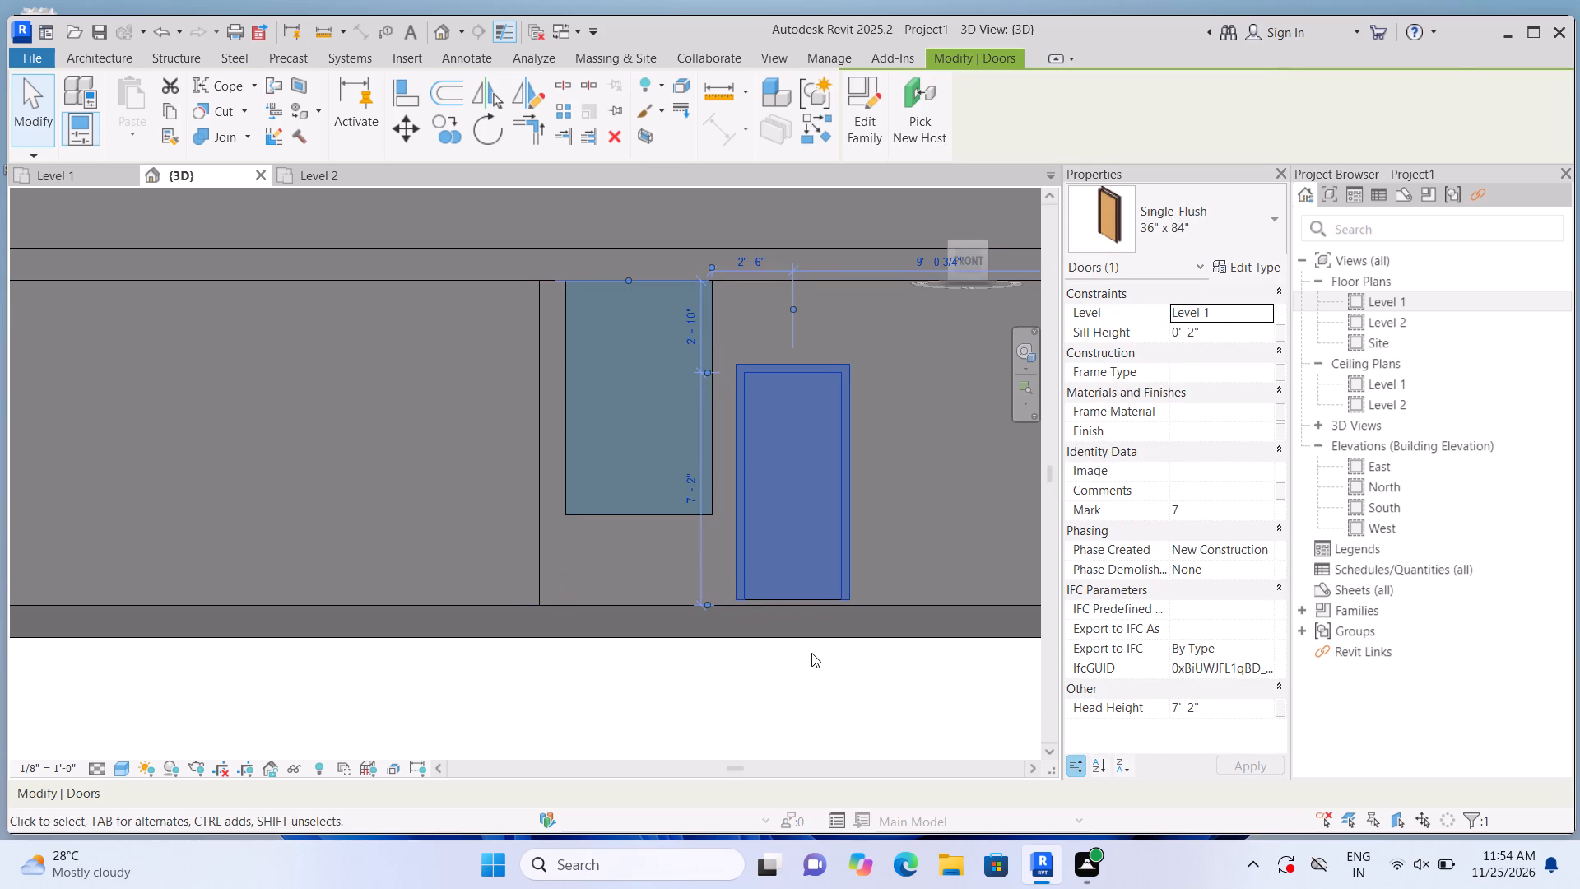
Lower the top edge of the curtain wall beside the door so the curtain wall is about 4'-10" high.
click(673, 697)
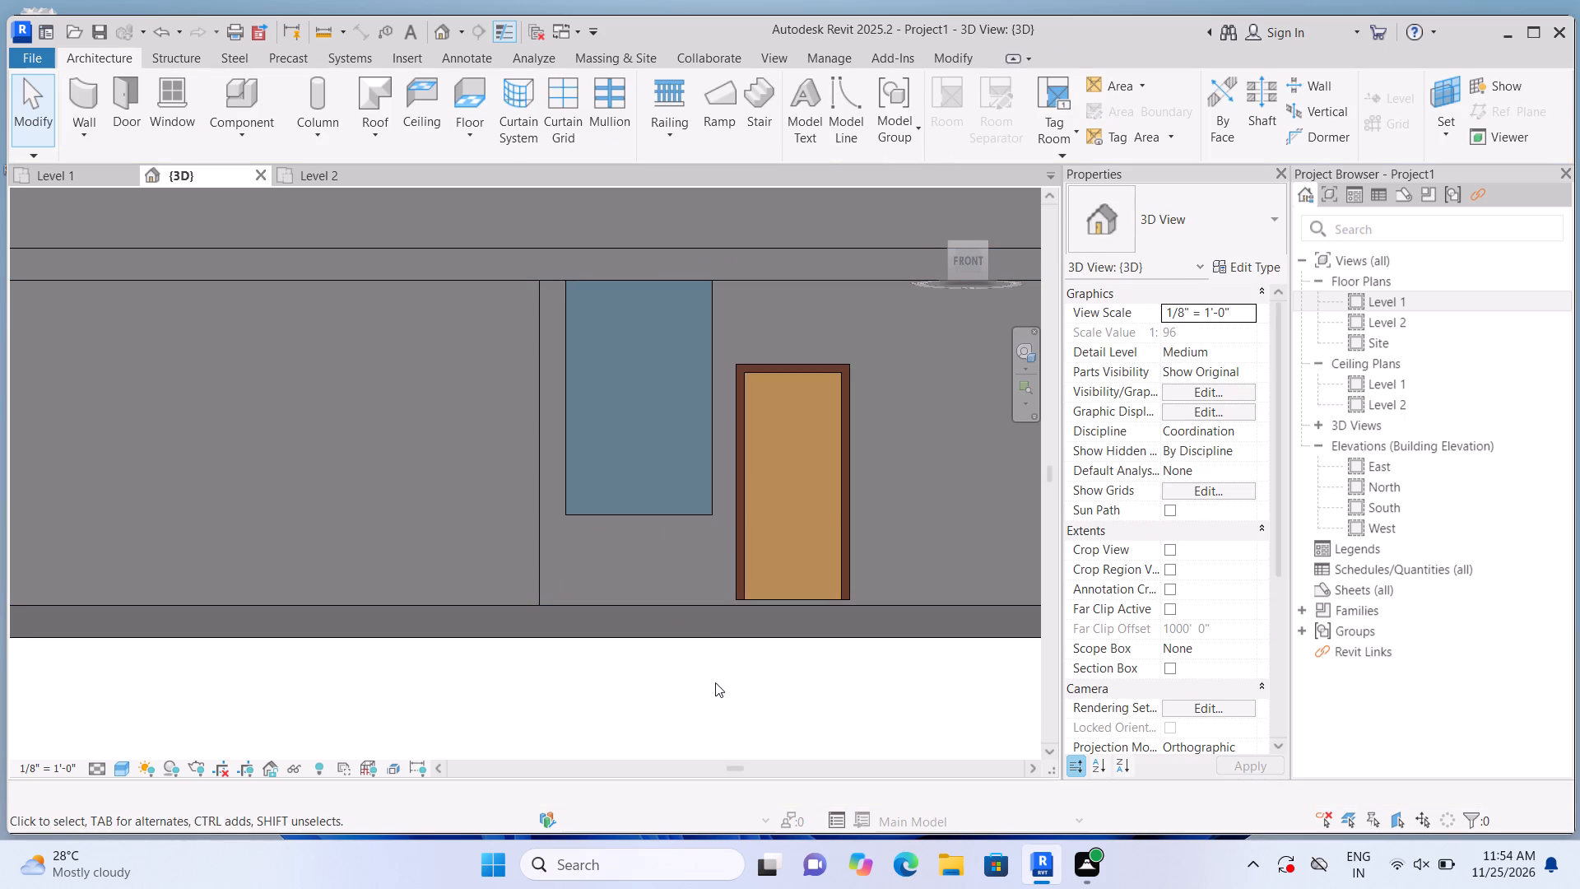
click(686, 517)
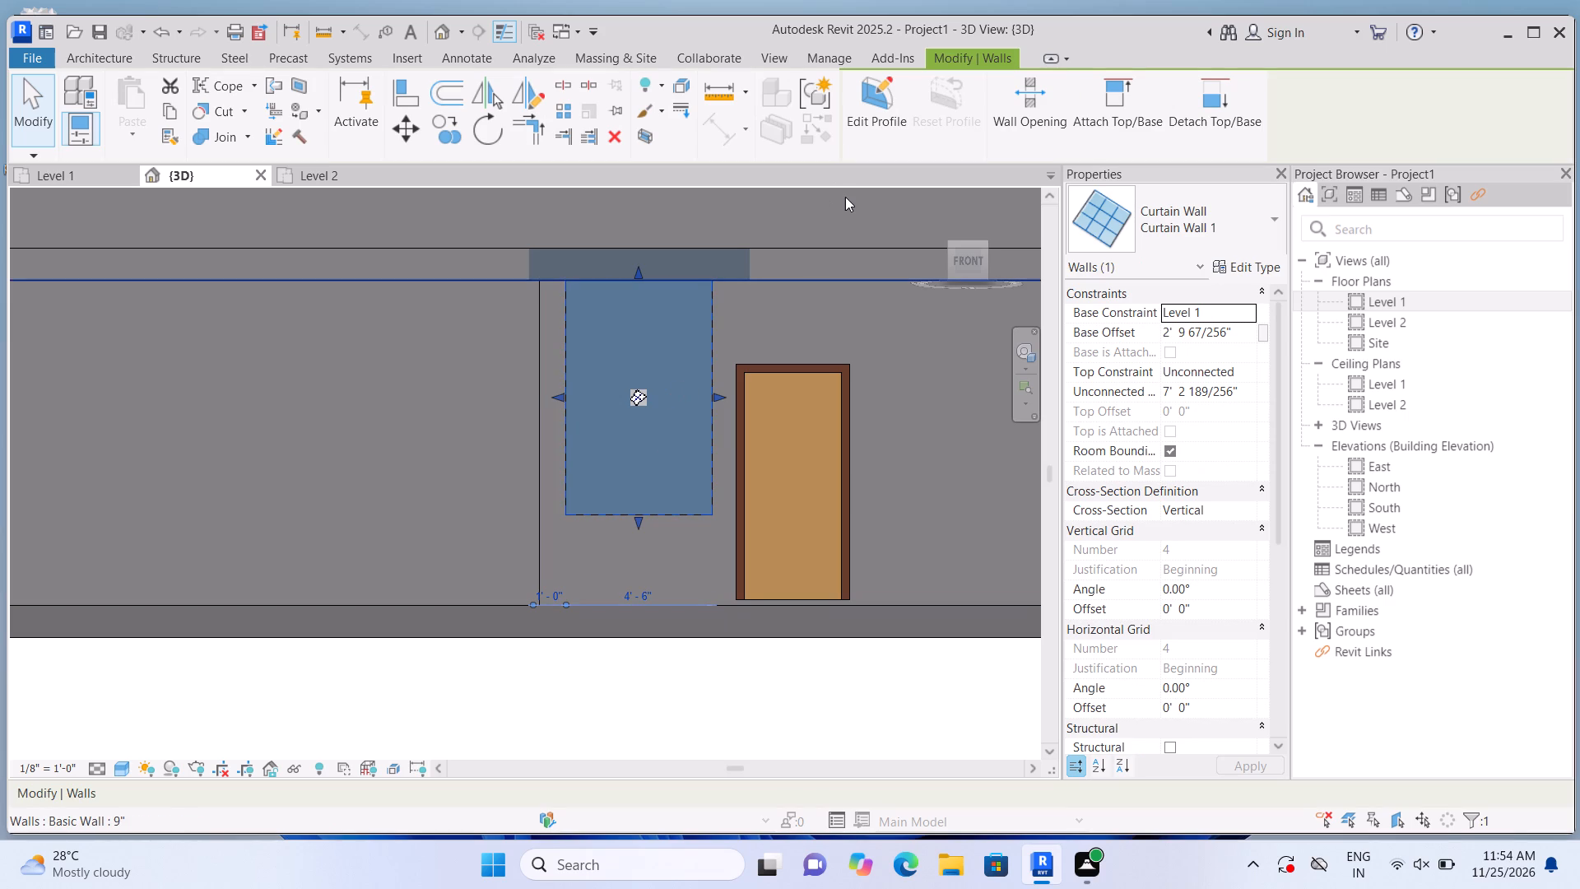
scroll(845, 197, up, 1)
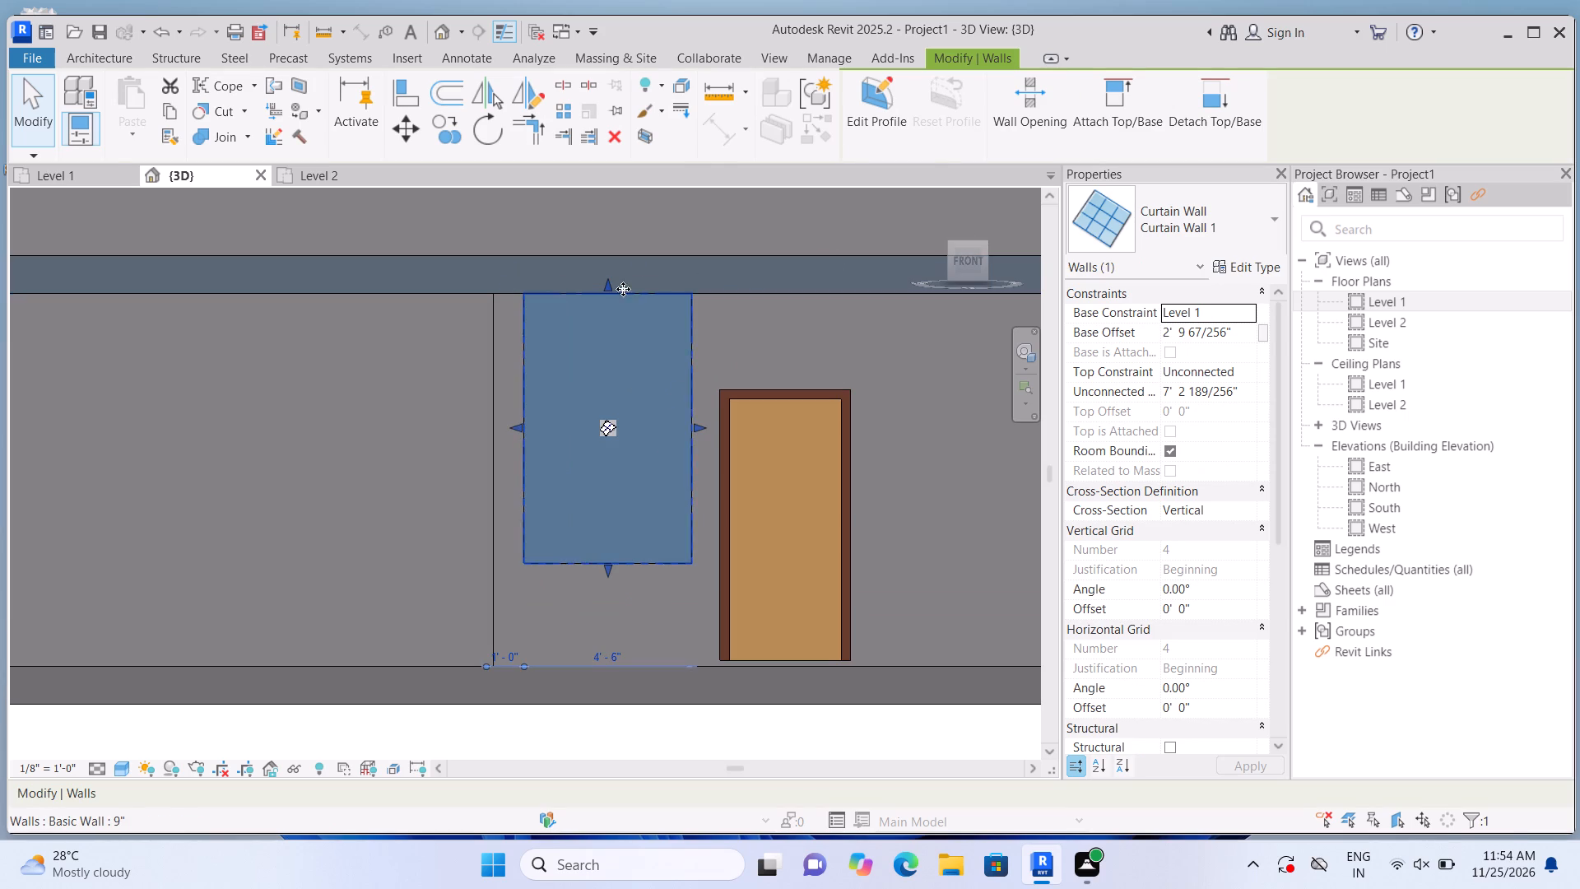
drag(606, 278, 606, 383)
Add a vertical curtain grid line at the midpoint of the curtain wall beside the door, giving two 2'-3" panels.
click(124, 58)
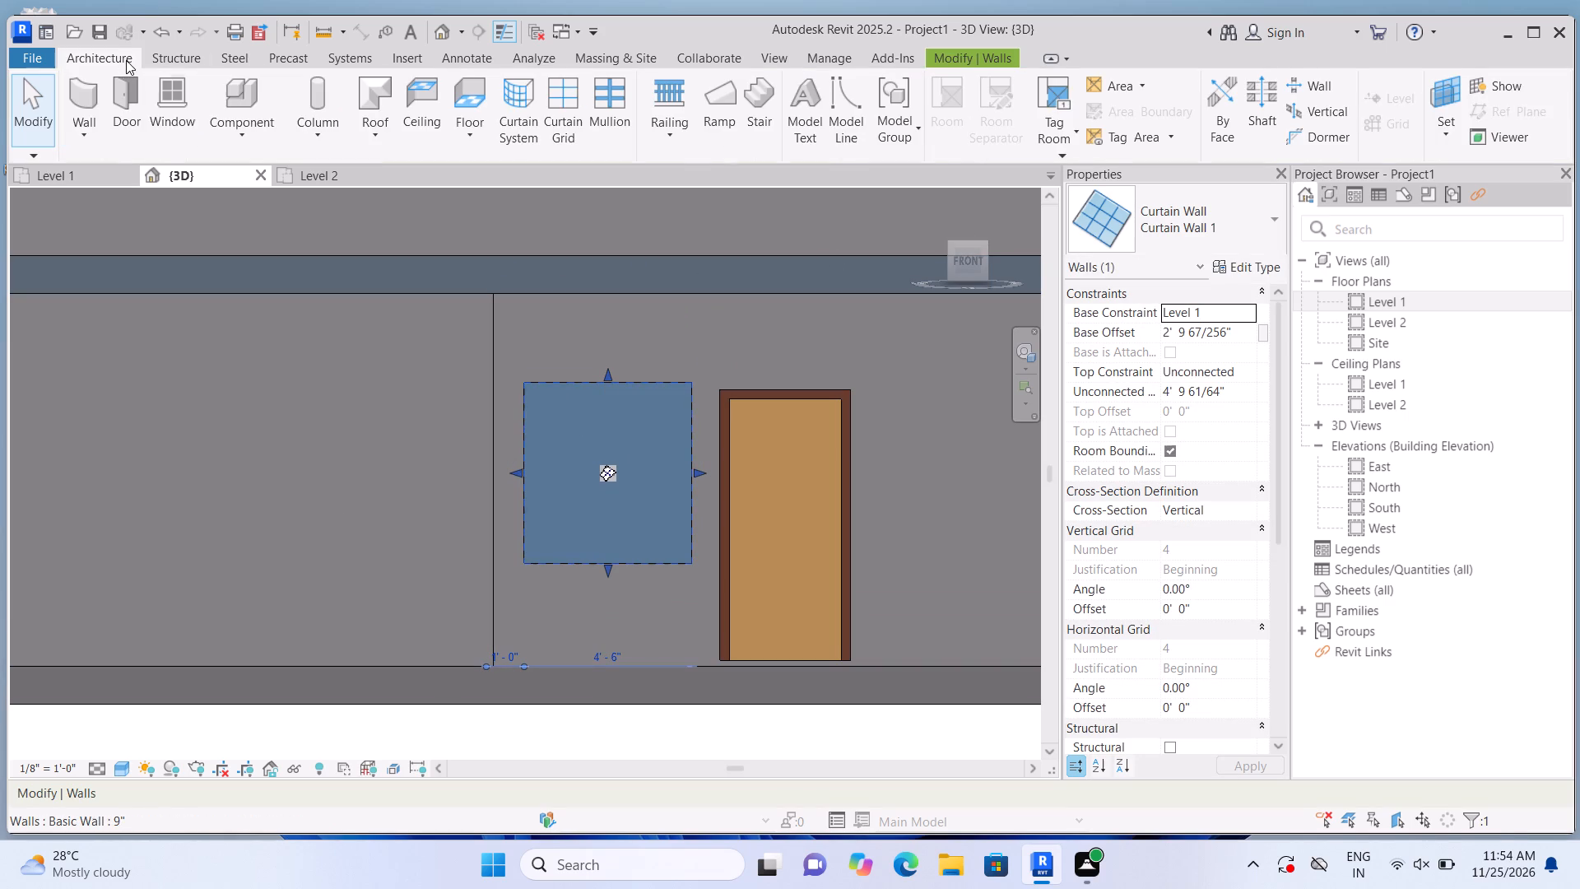
click(577, 126)
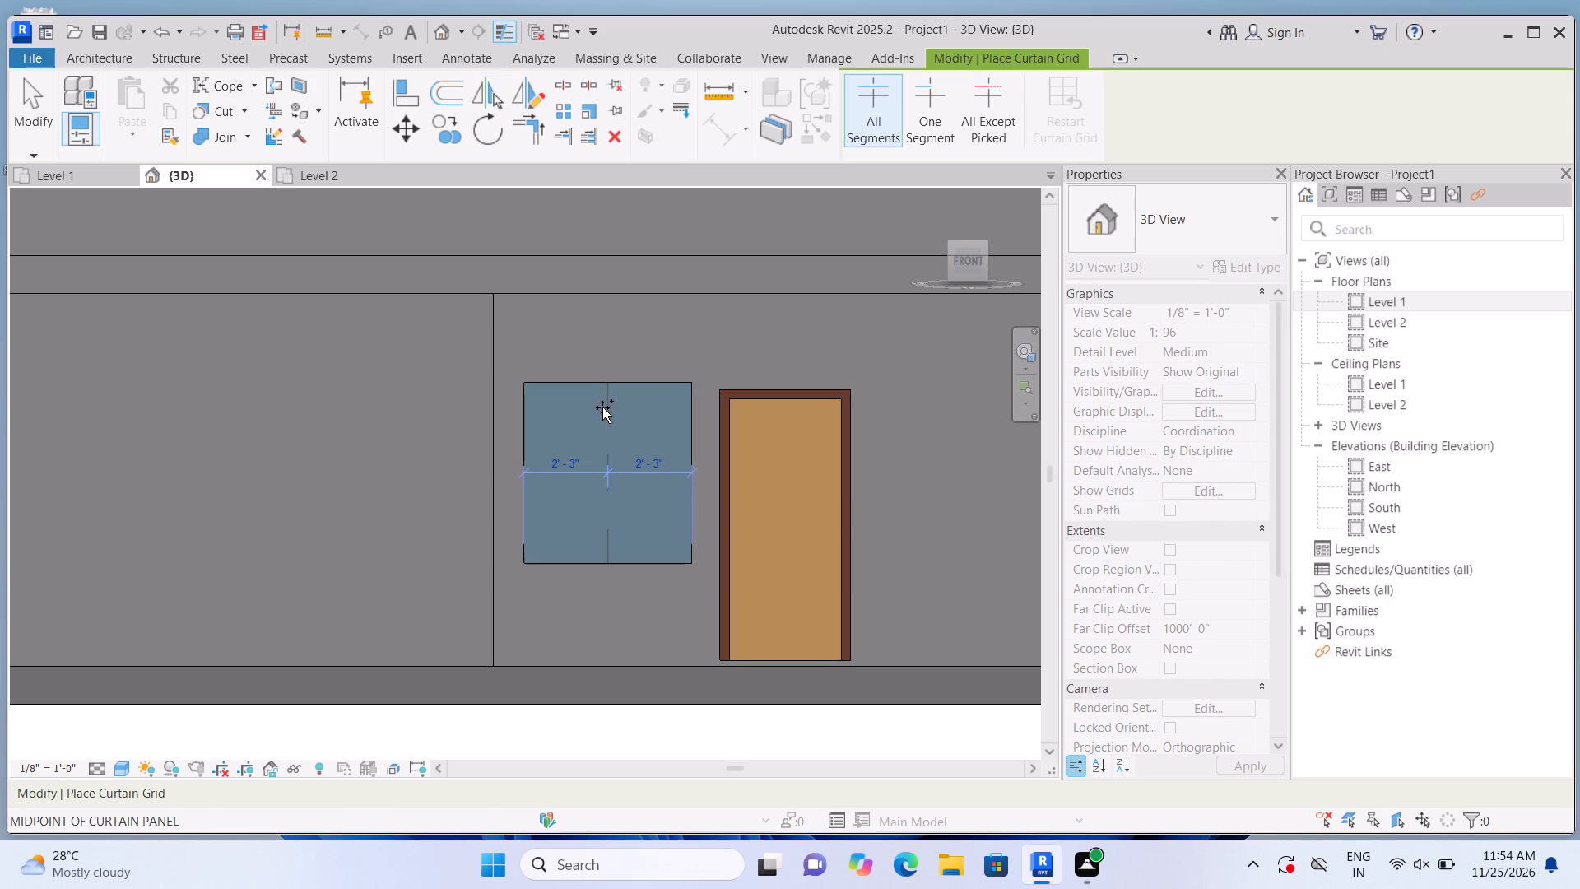
click(602, 407)
Place 2.5" x 5" rectangular mullions on the vertical grid line and all four outer edges of the curtain wall beside the door.
click(101, 57)
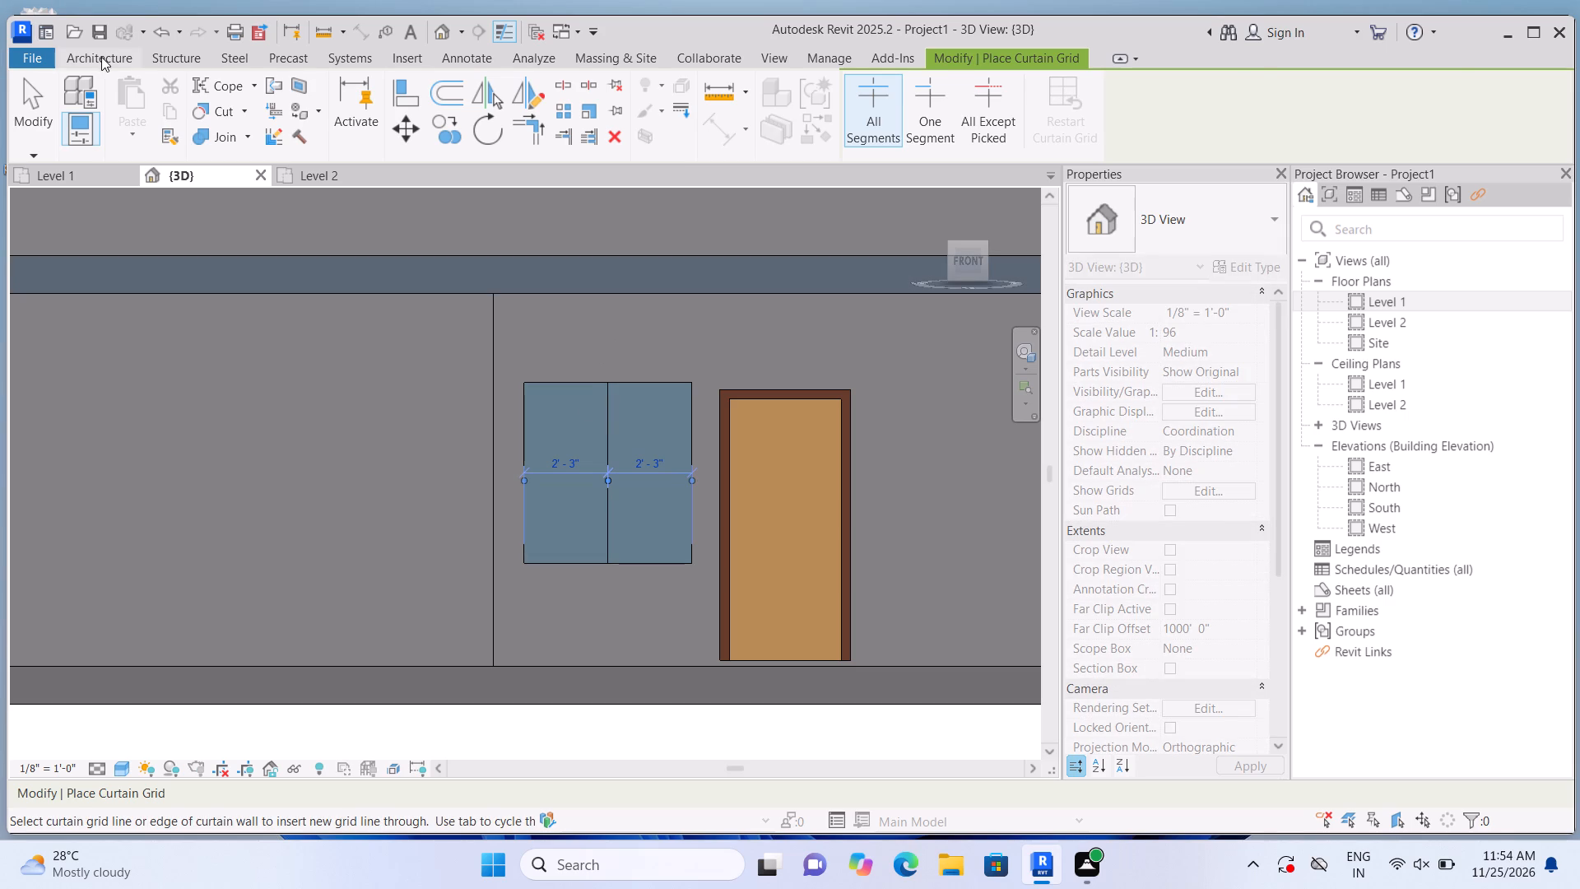
click(621, 129)
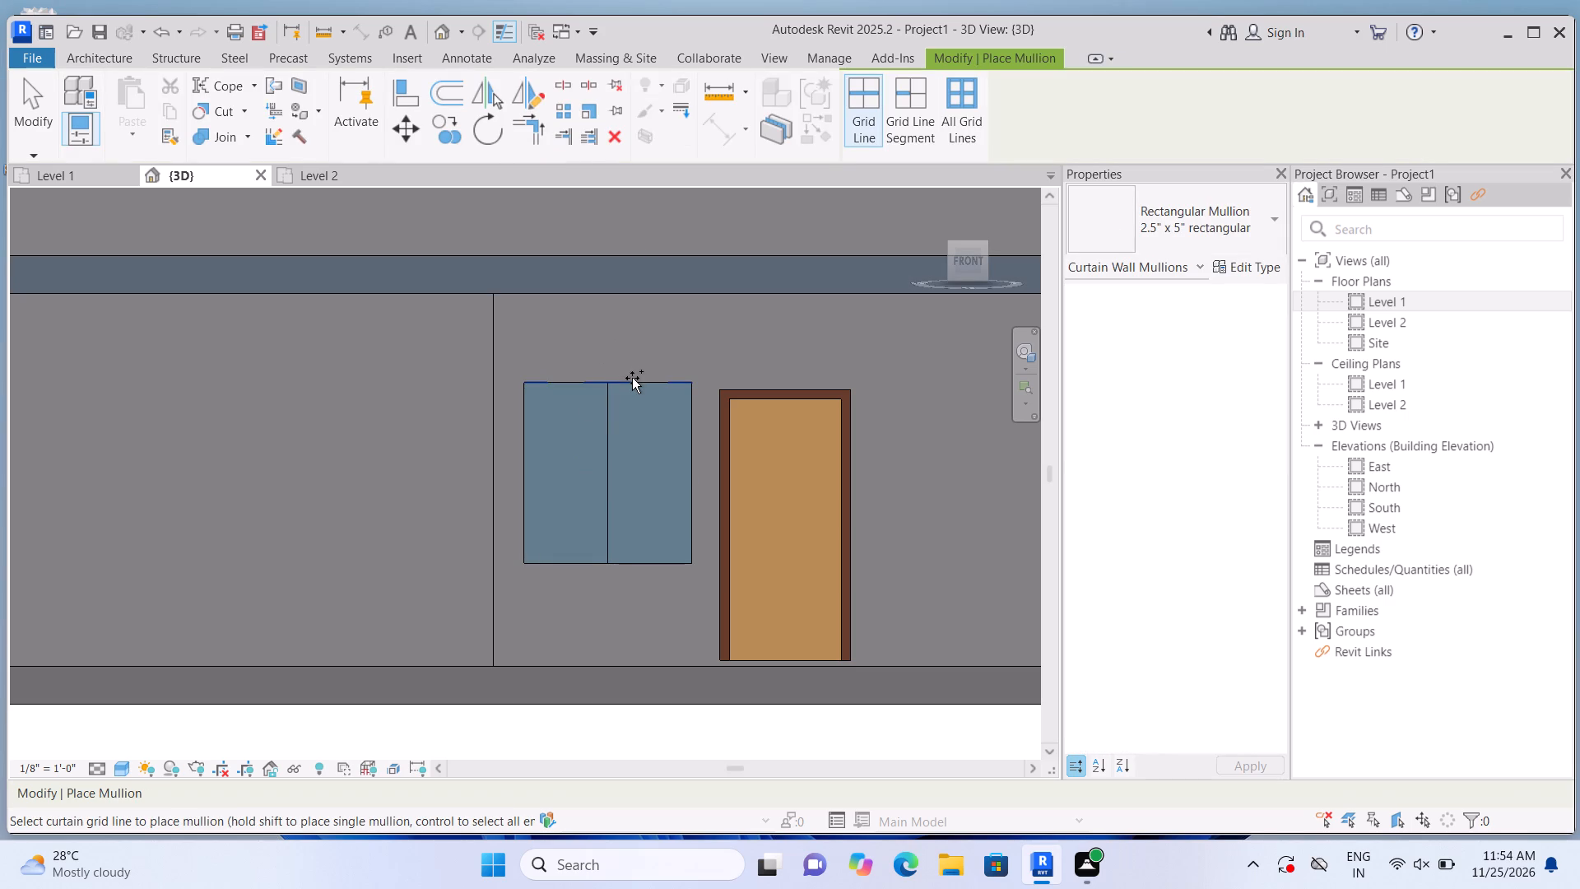
click(631, 378)
click(687, 451)
click(616, 485)
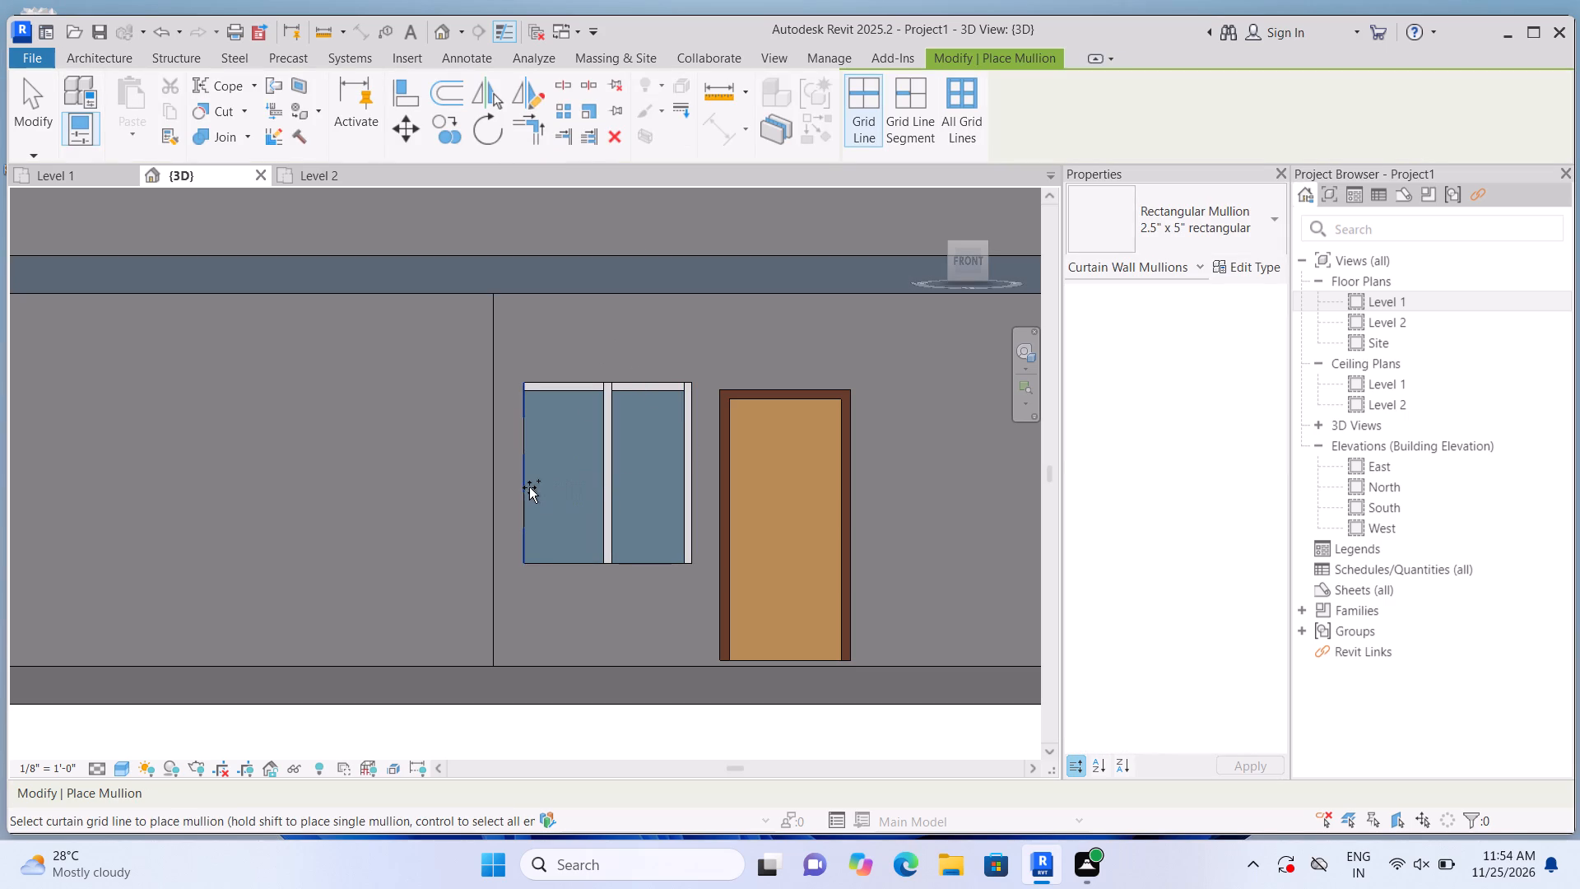
click(529, 487)
click(579, 571)
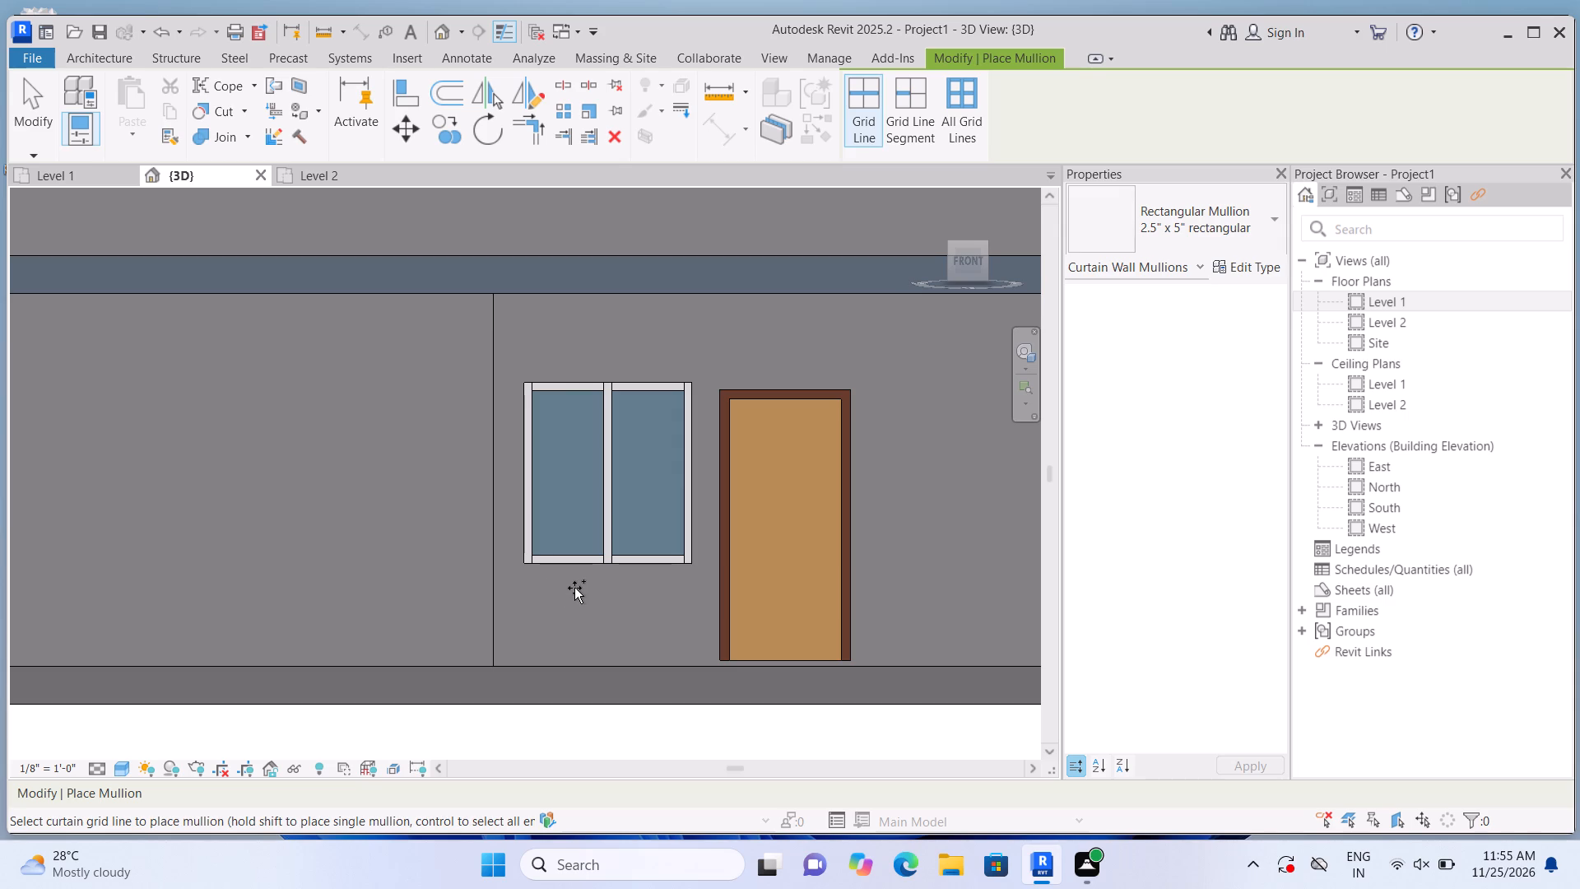
In the Level 1 floor plan, draw a 7'-6" Curtain Wall 1 along the front exterior wall, starting 2'-0" from the interior partition.
double_click(1352, 300)
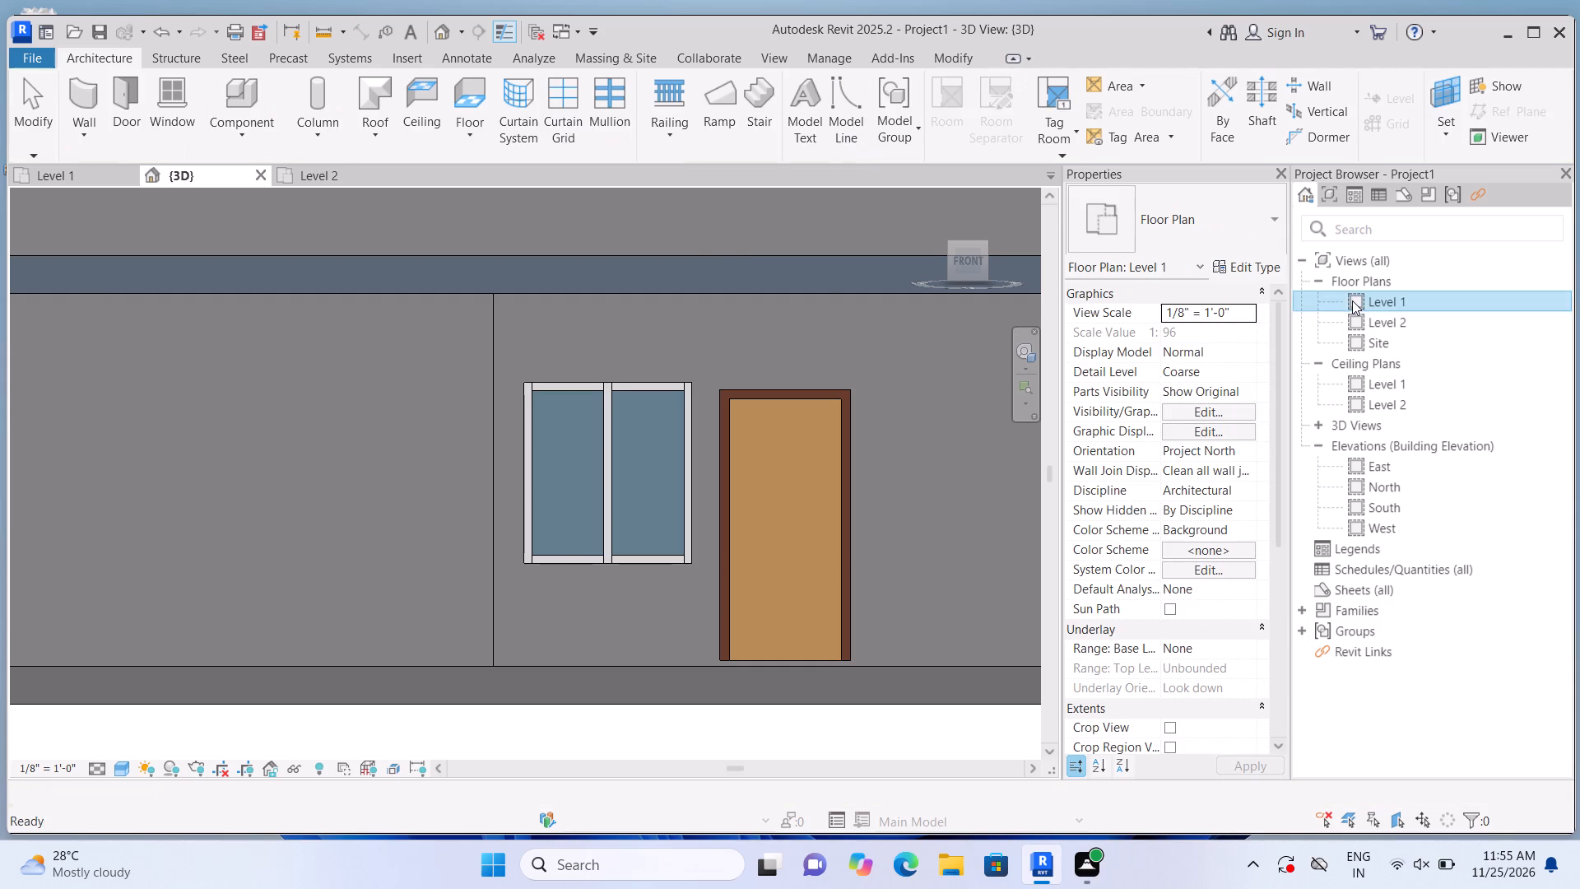
scroll(829, 570, up, 4)
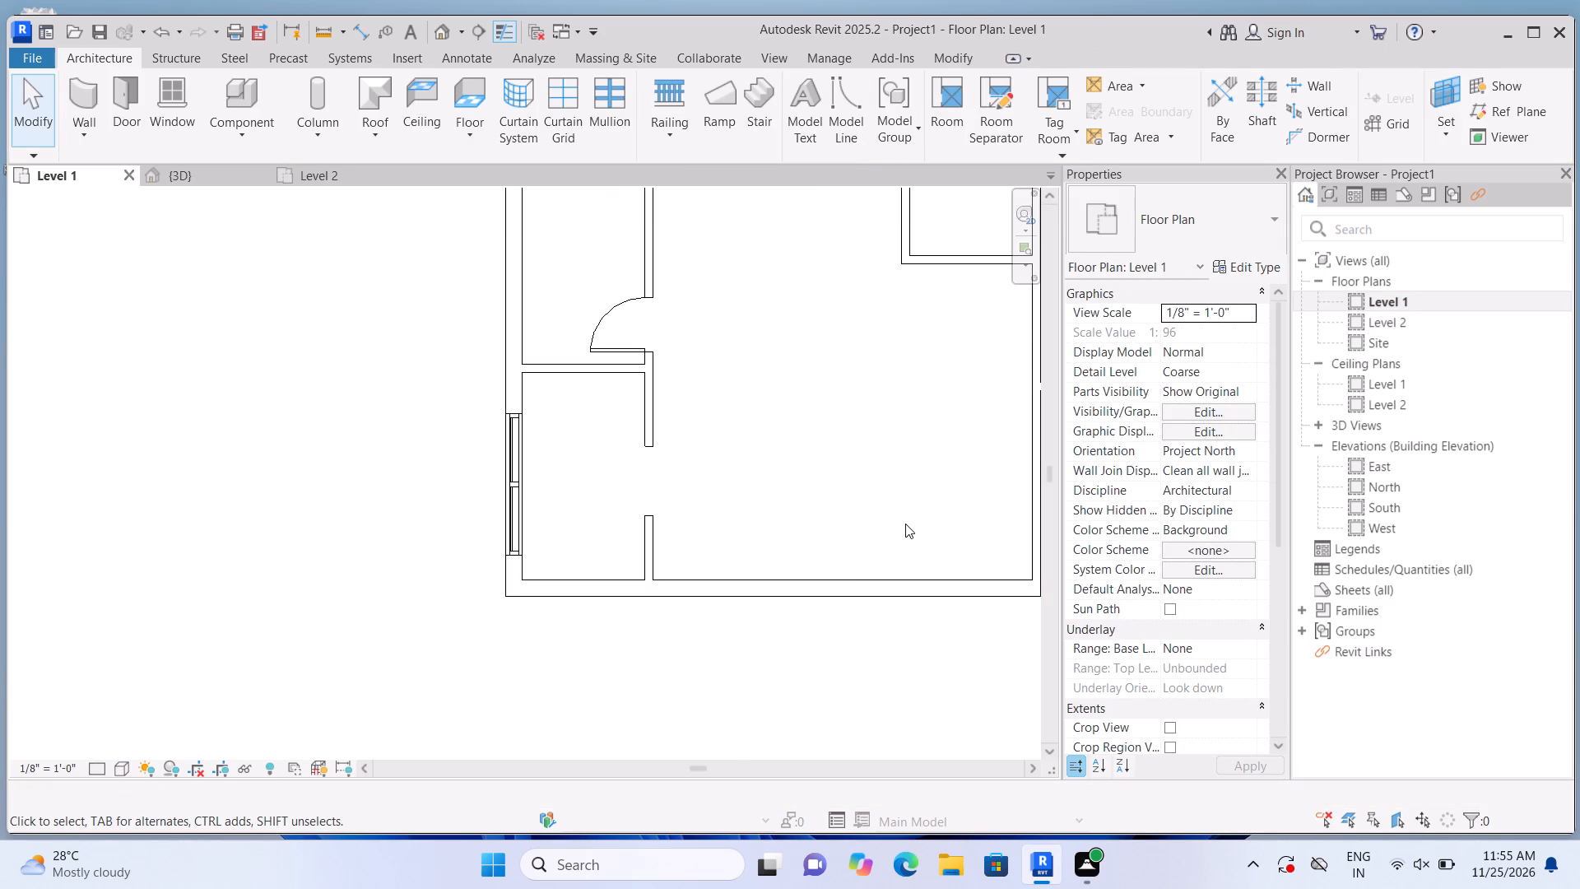
click(91, 87)
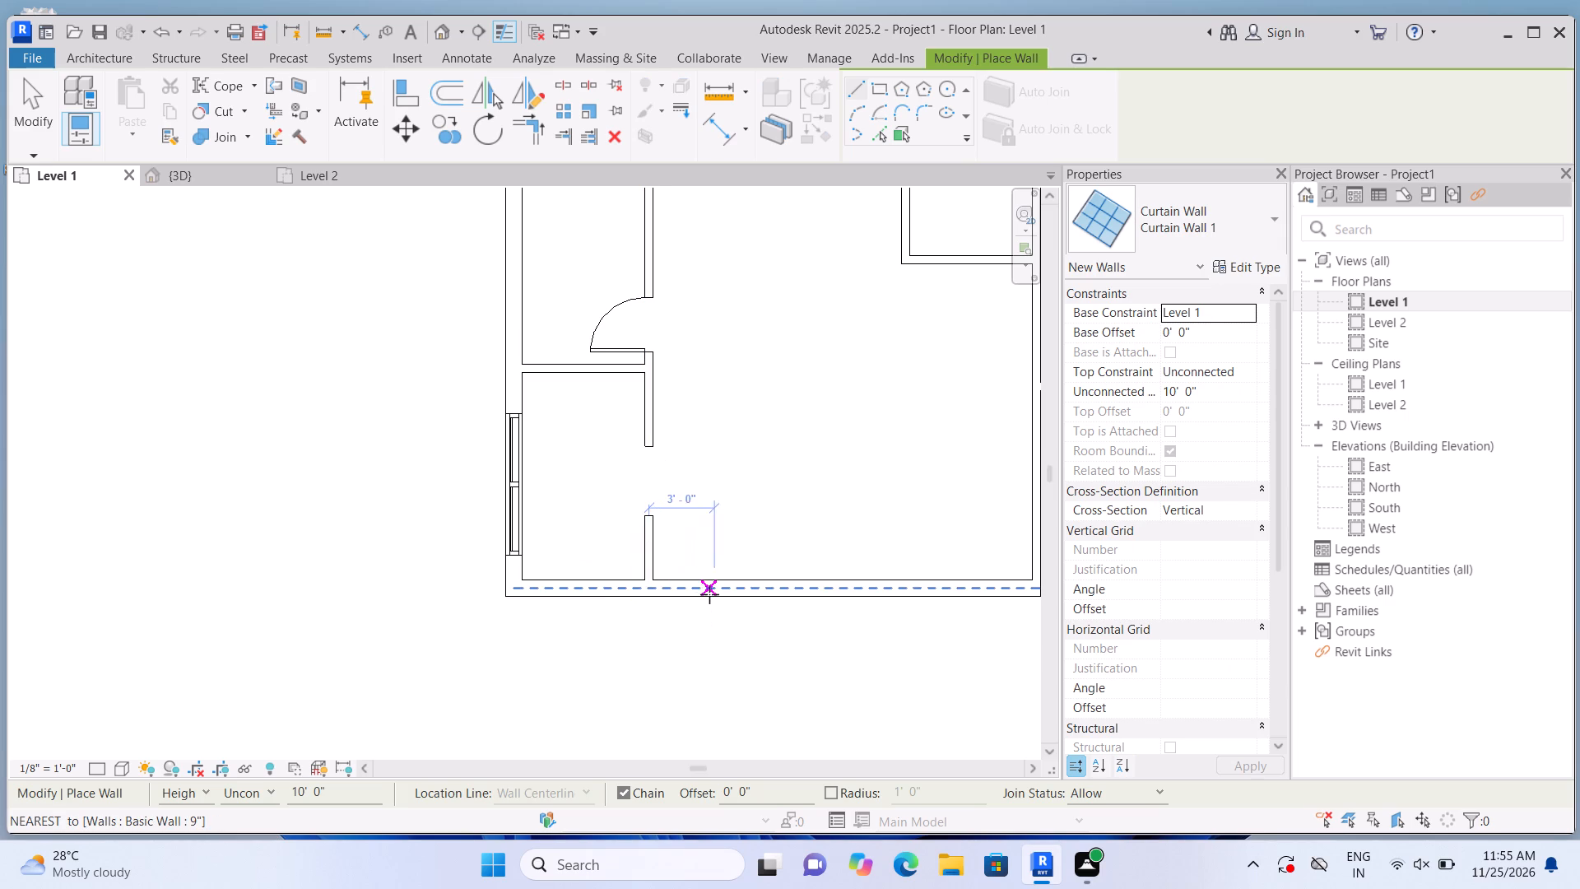
click(689, 593)
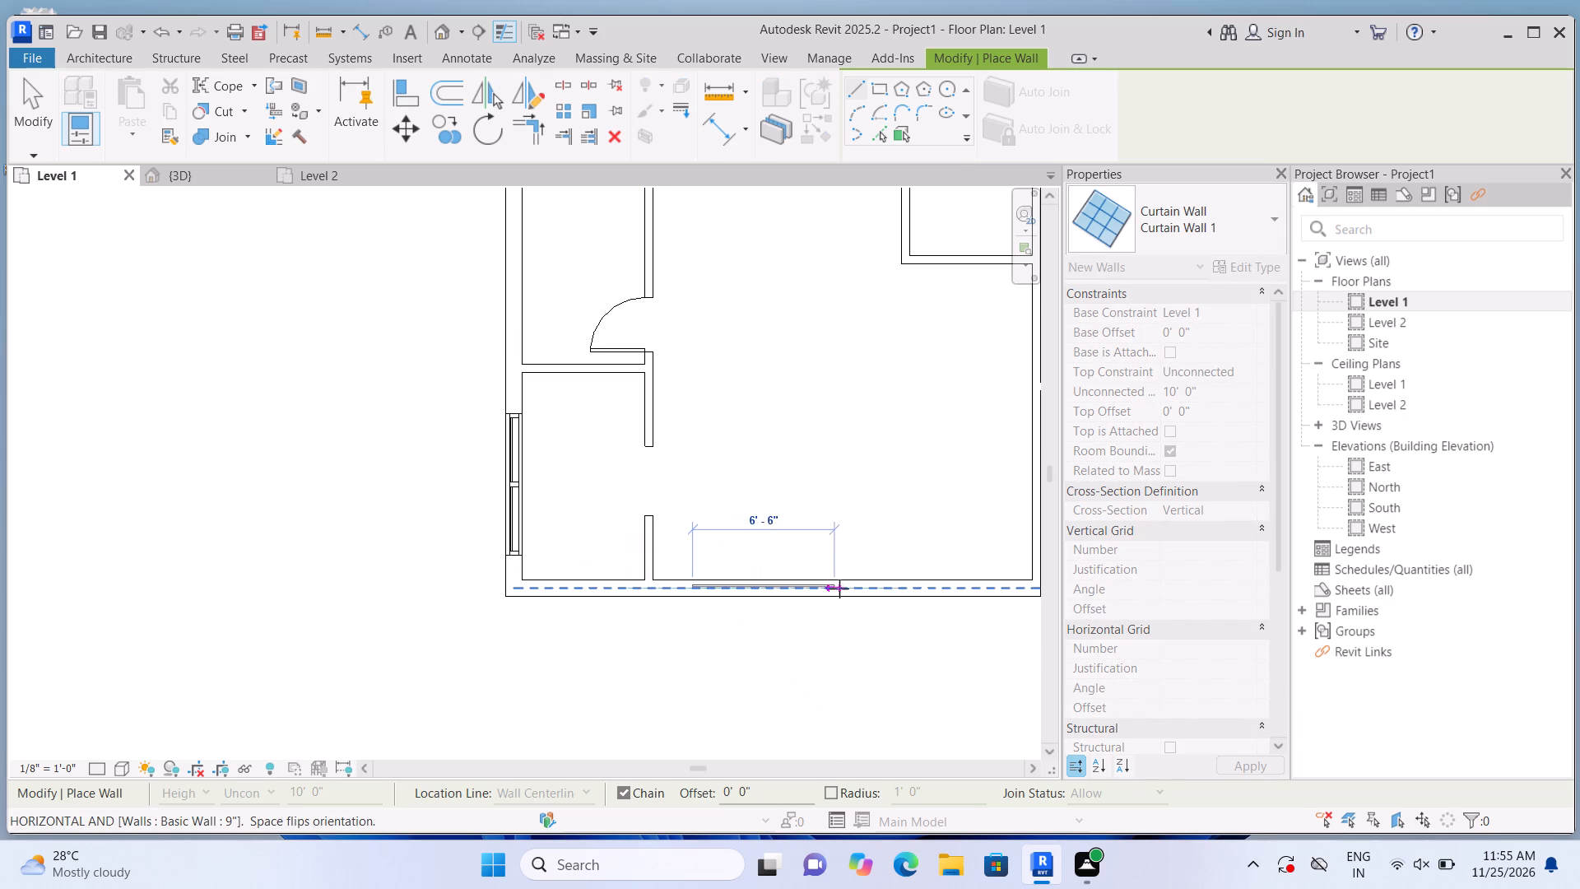
click(851, 590)
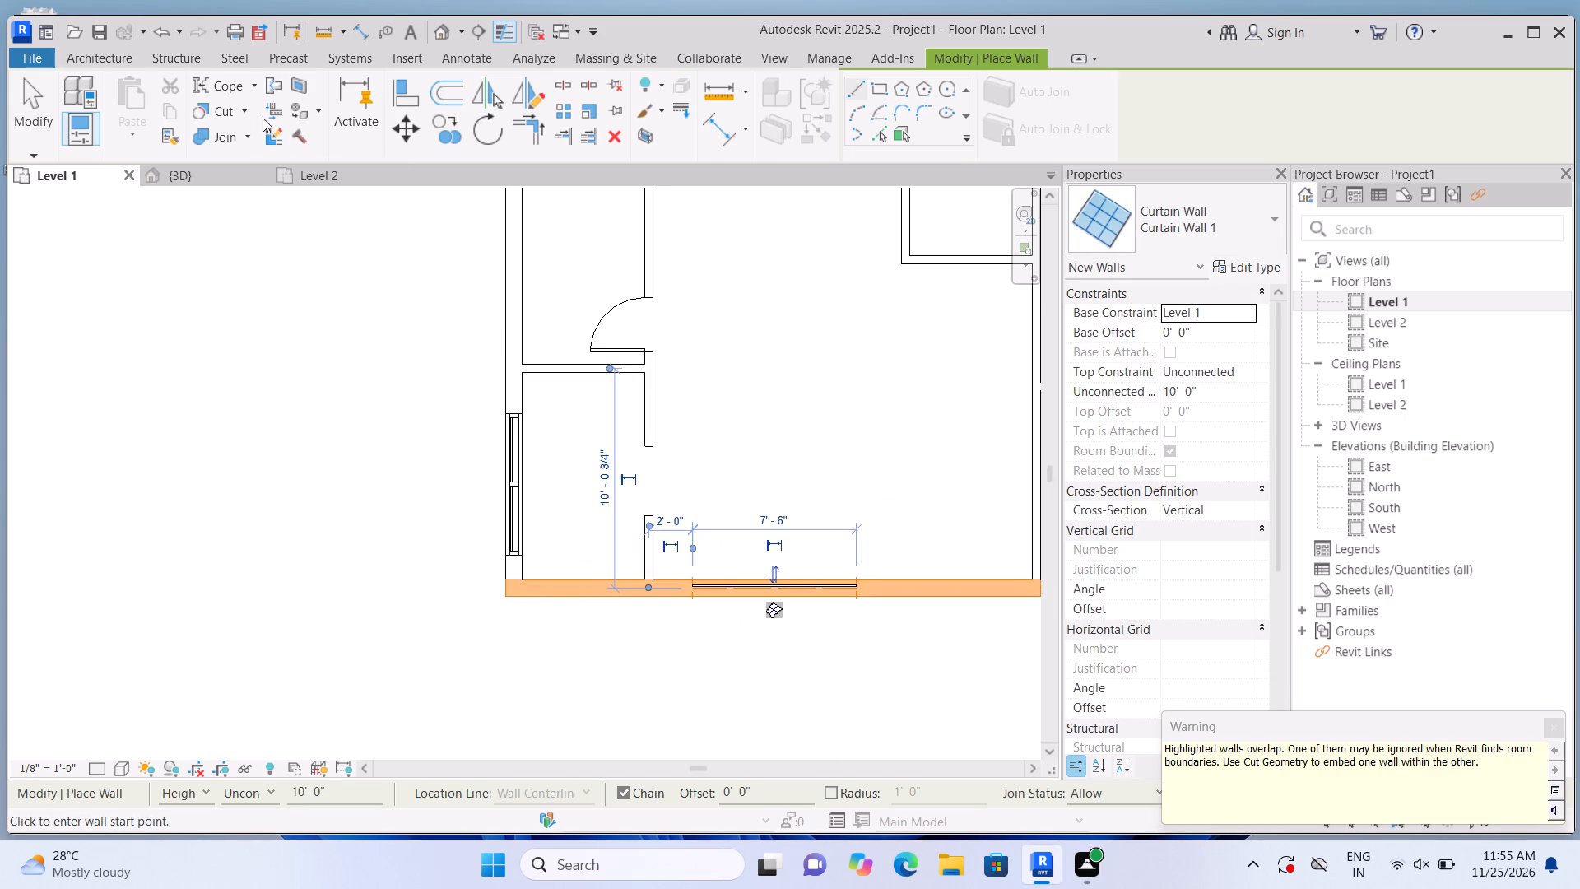
Cut the front exterior wall with the new curtain wall so the curtain wall is embedded in it.
click(249, 118)
click(249, 142)
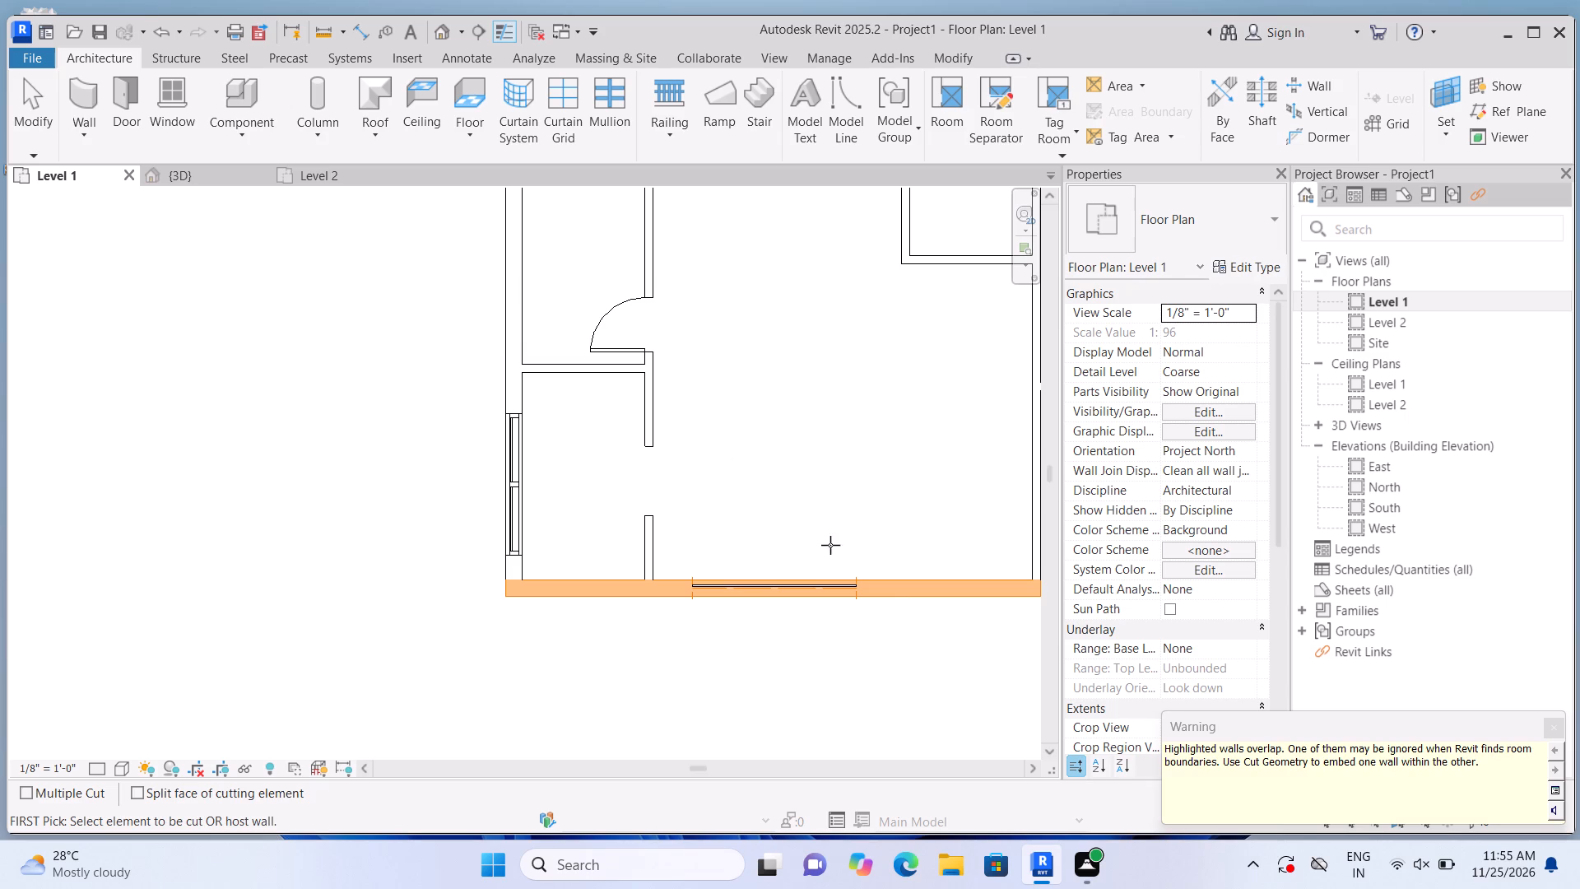
click(898, 603)
click(807, 589)
scroll(709, 579, down, 3)
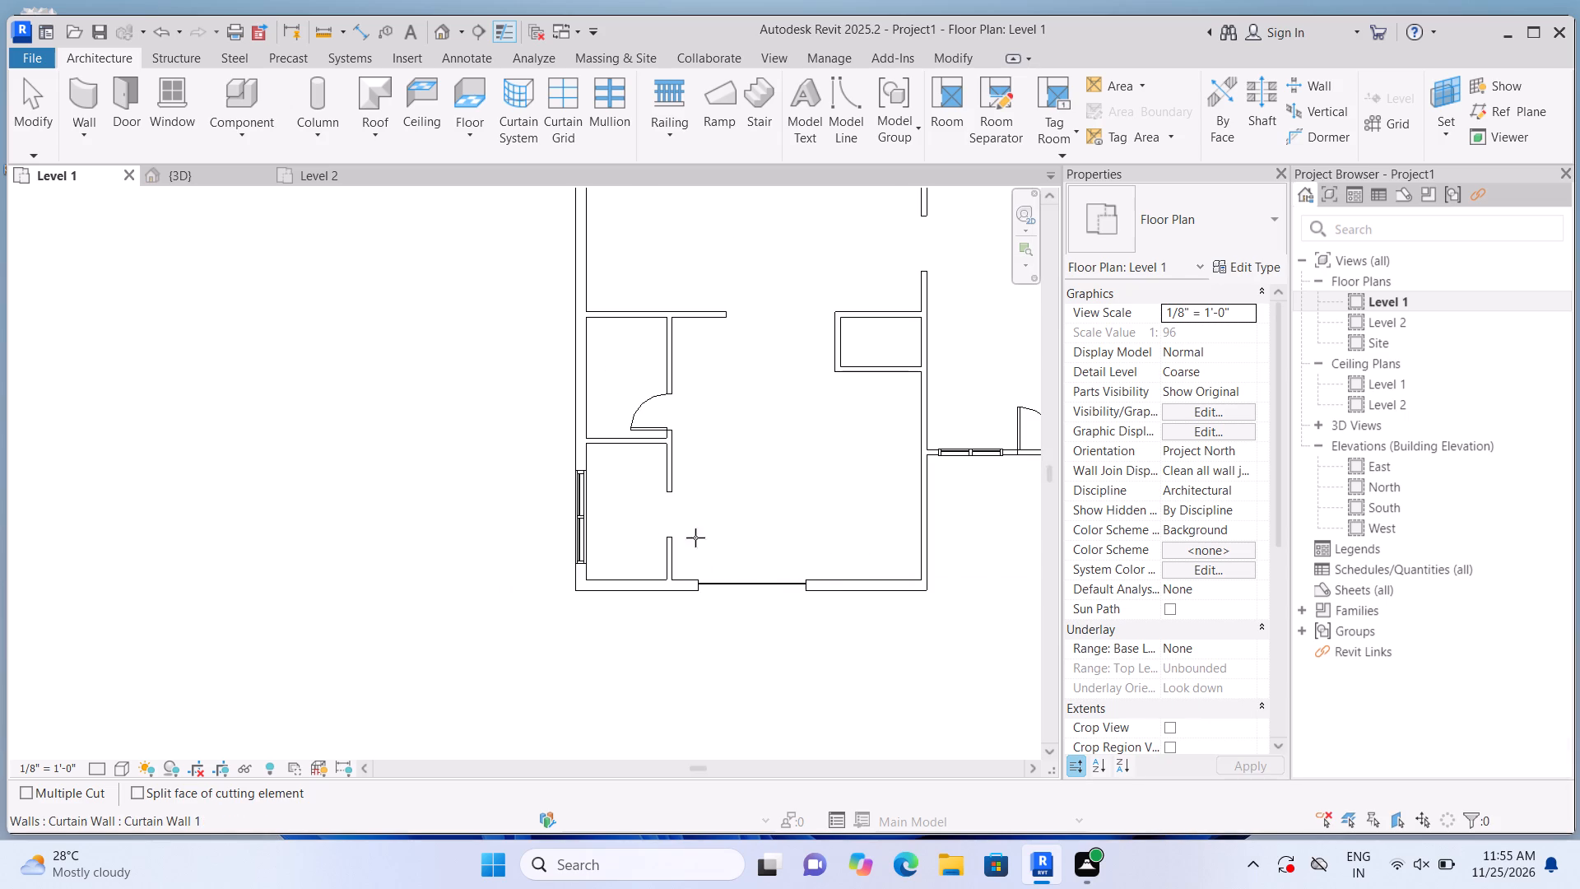
In the front 3D view, resize the new curtain wall to about 6'-0" wide and 4'-0" high, with its base about 5'-2" above Level 1.
click(442, 22)
scroll(564, 277, down, 2)
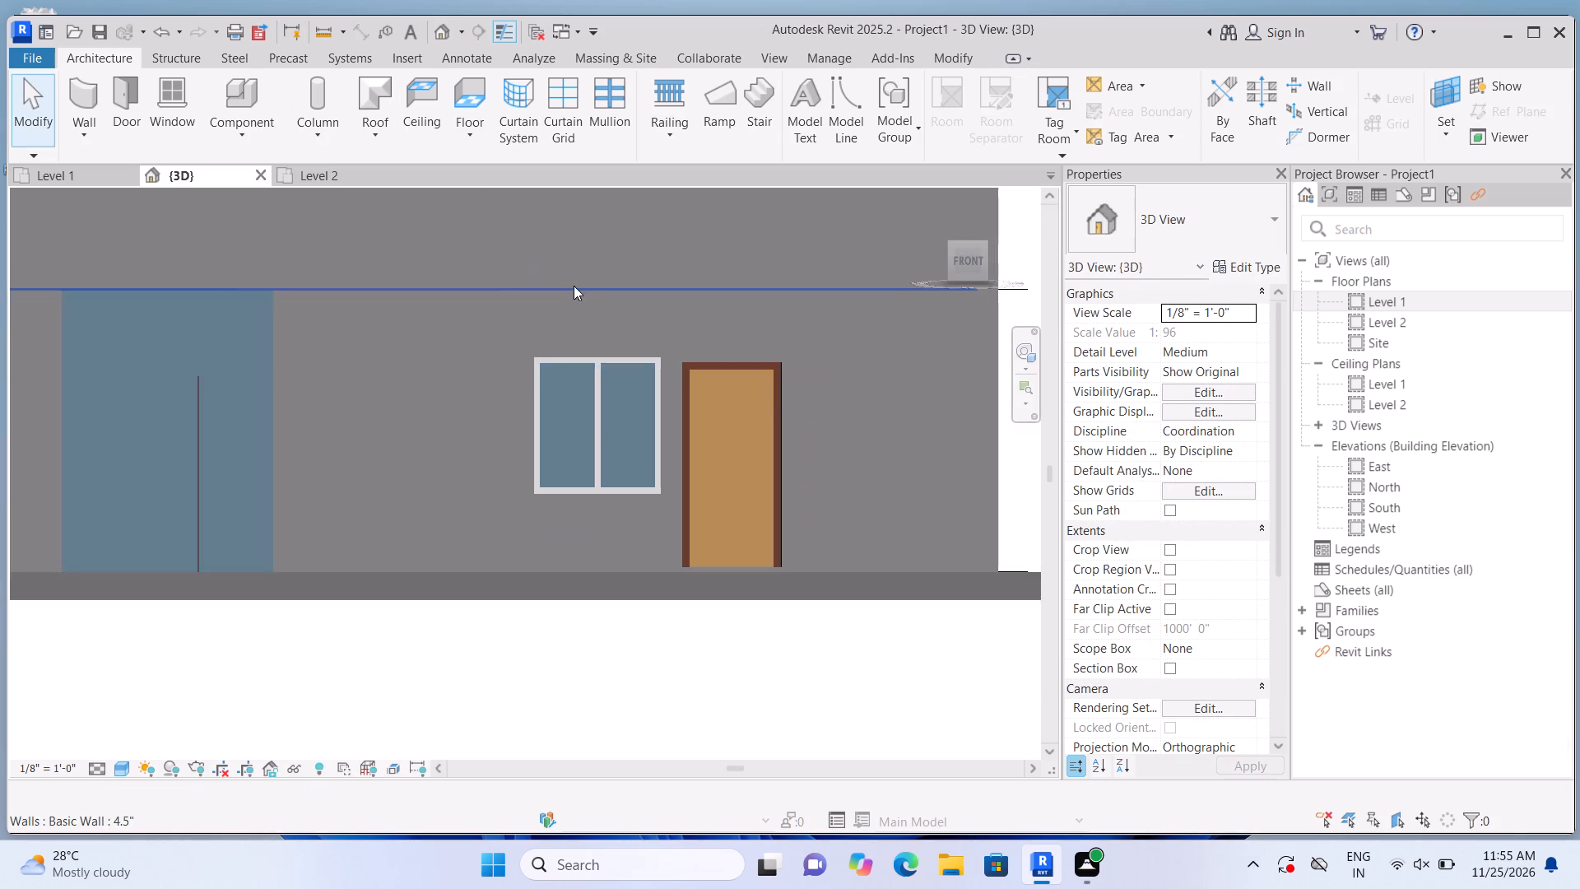
scroll(574, 286, down, 3)
click(353, 387)
scroll(378, 379, up, 2)
middle_drag(406, 371, 521, 435)
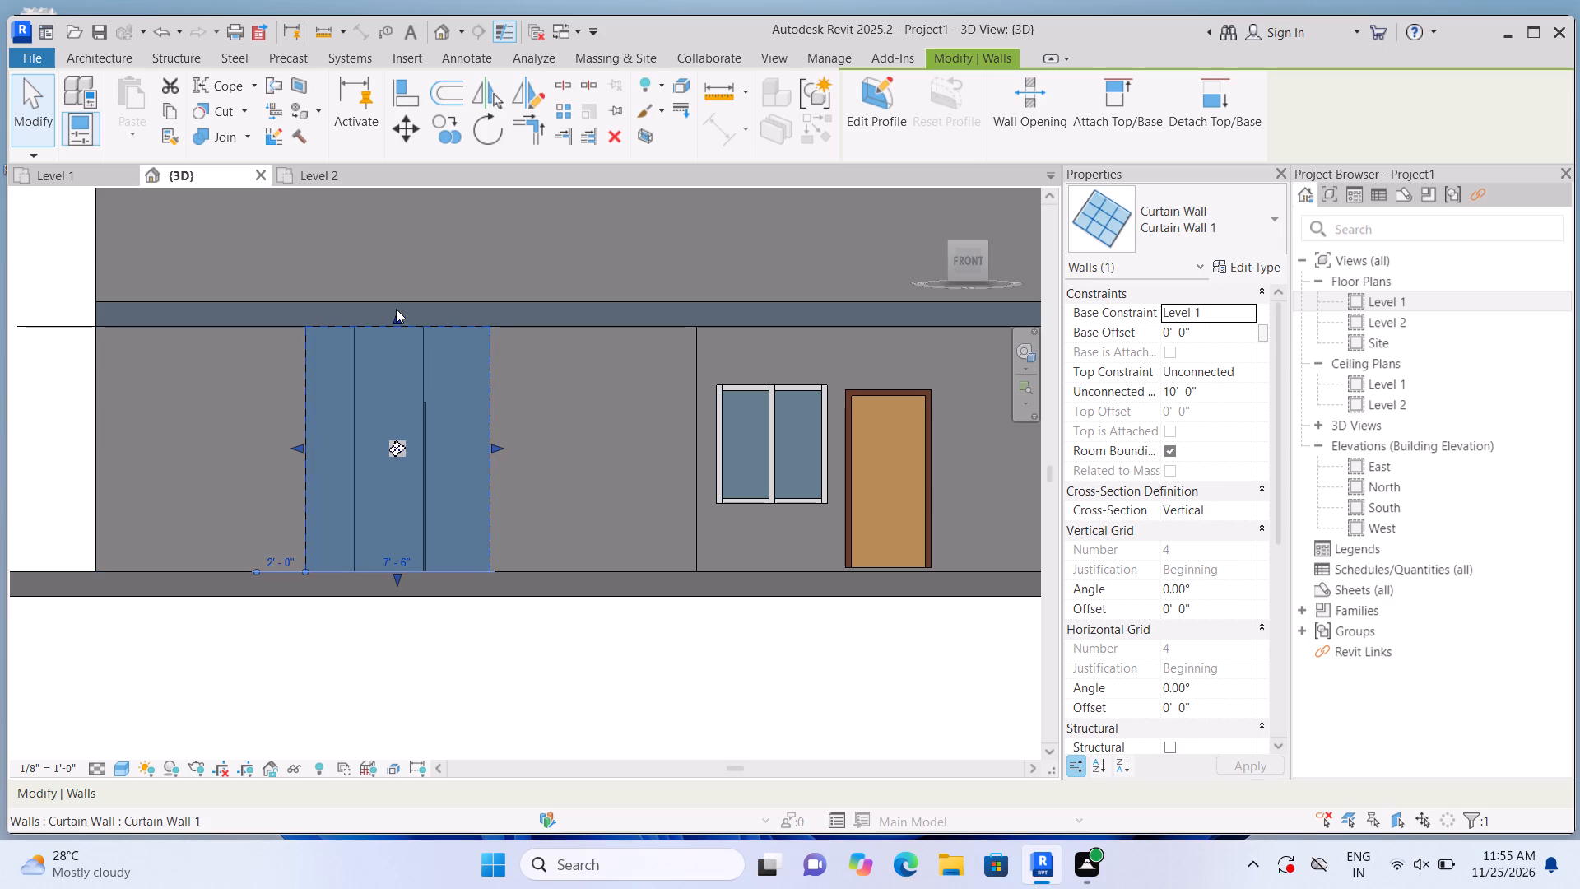
drag(396, 309, 395, 348)
drag(396, 573, 407, 494)
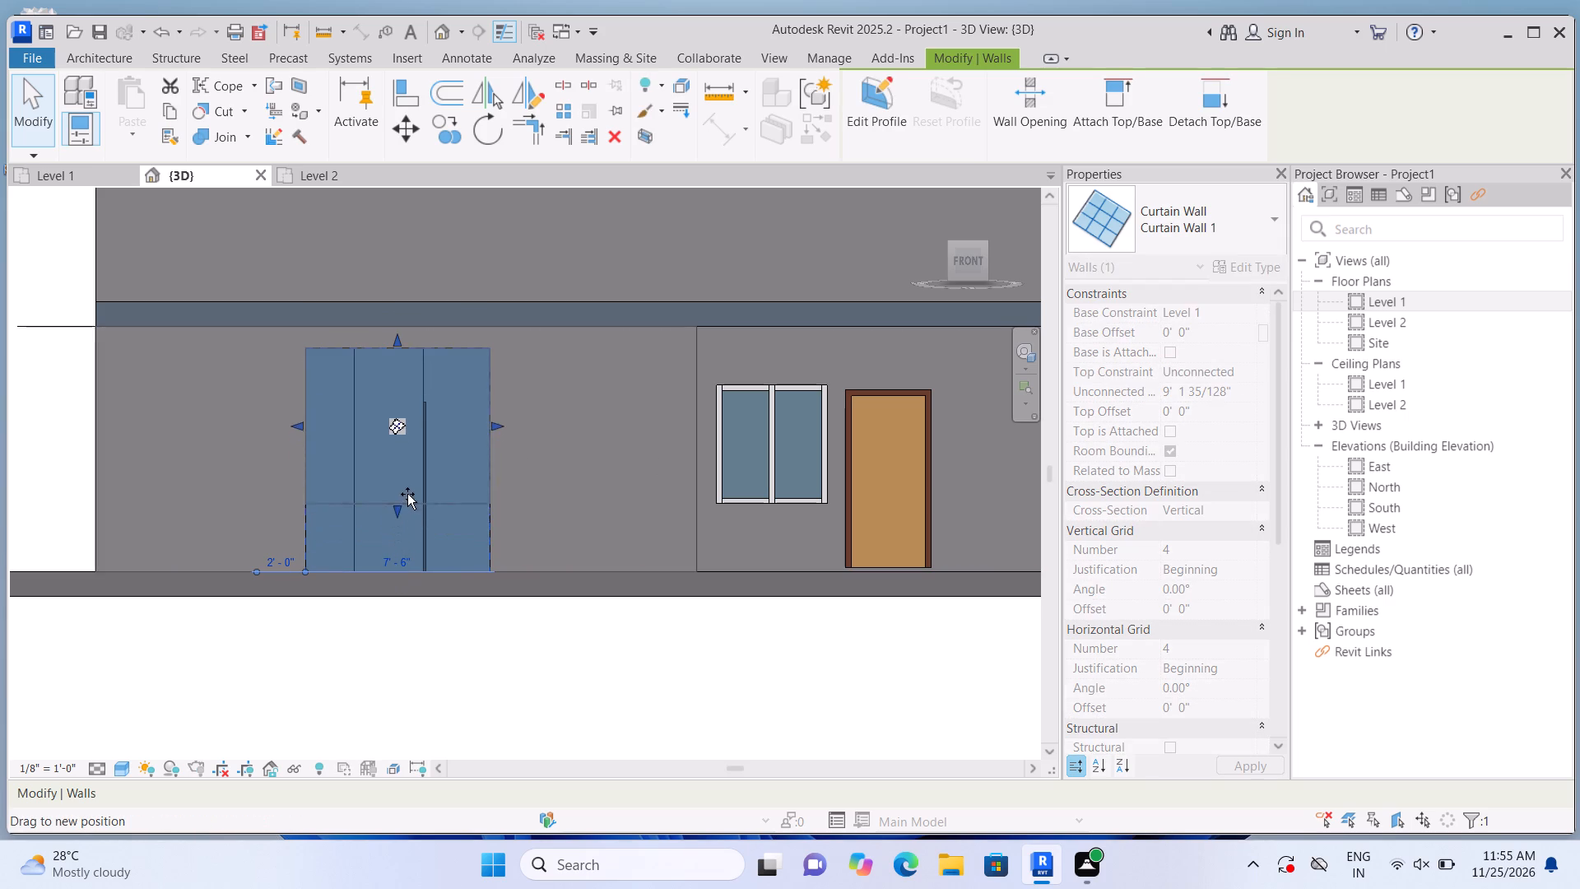
drag(407, 494, 416, 455)
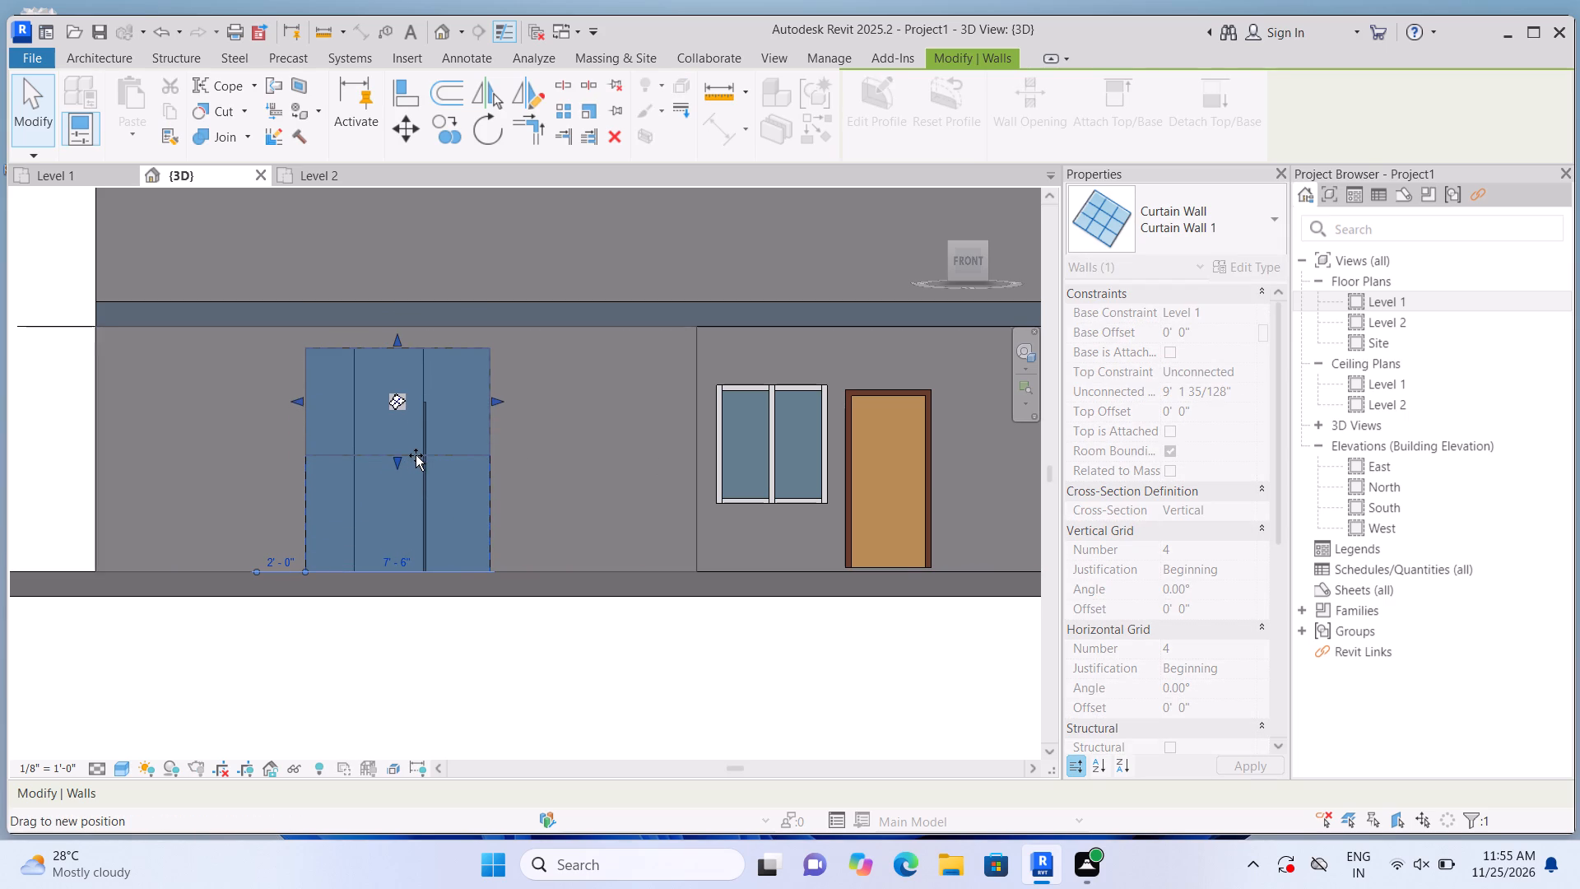
drag(416, 455, 416, 445)
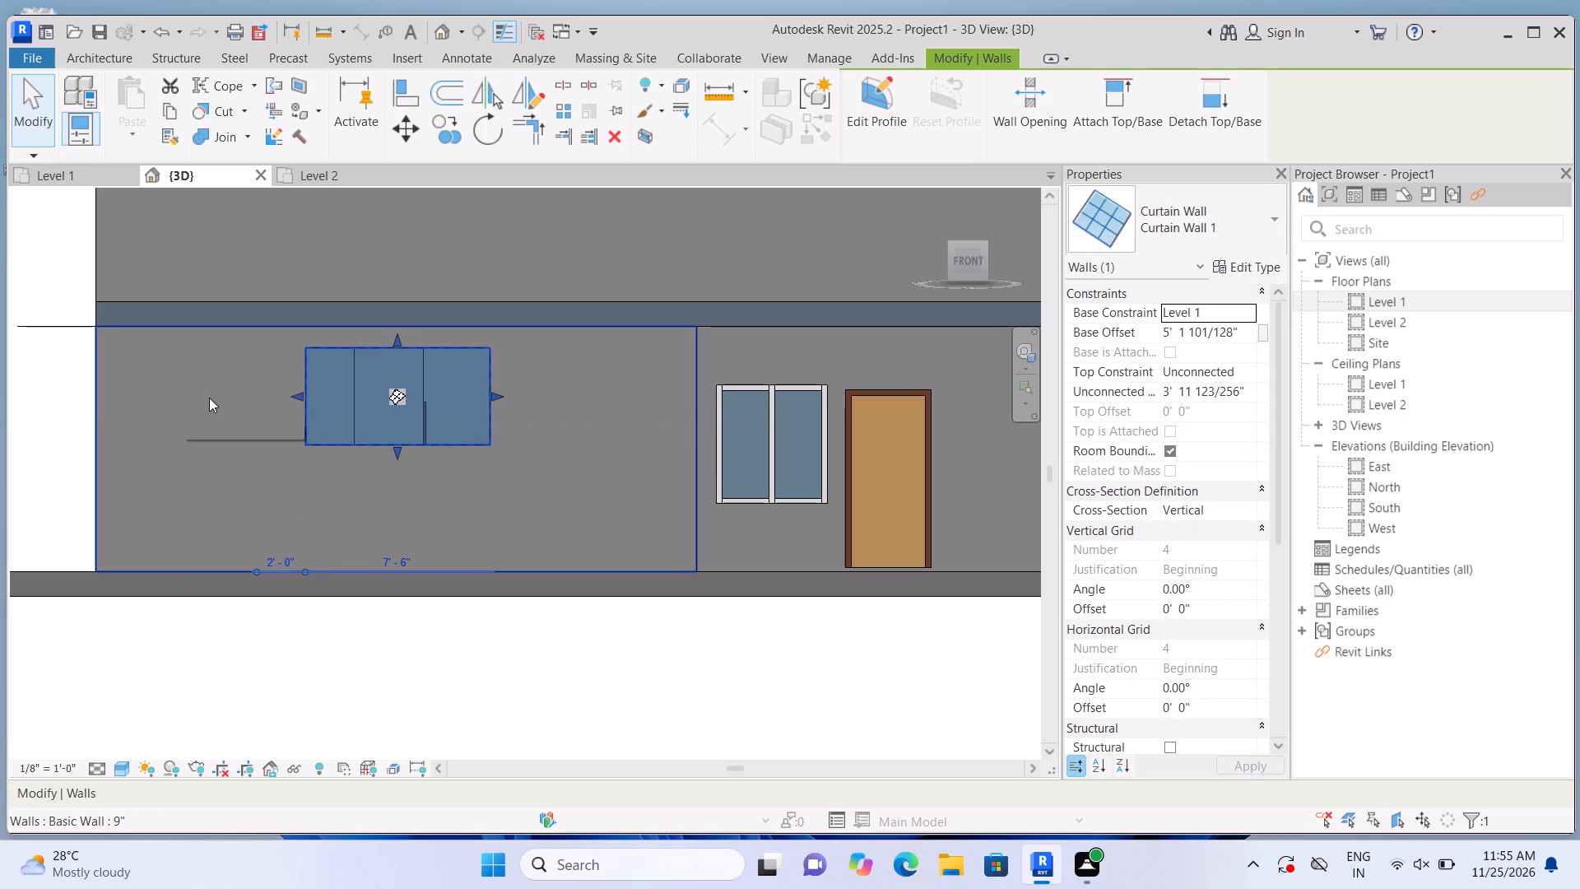
drag(295, 393, 343, 403)
click(309, 622)
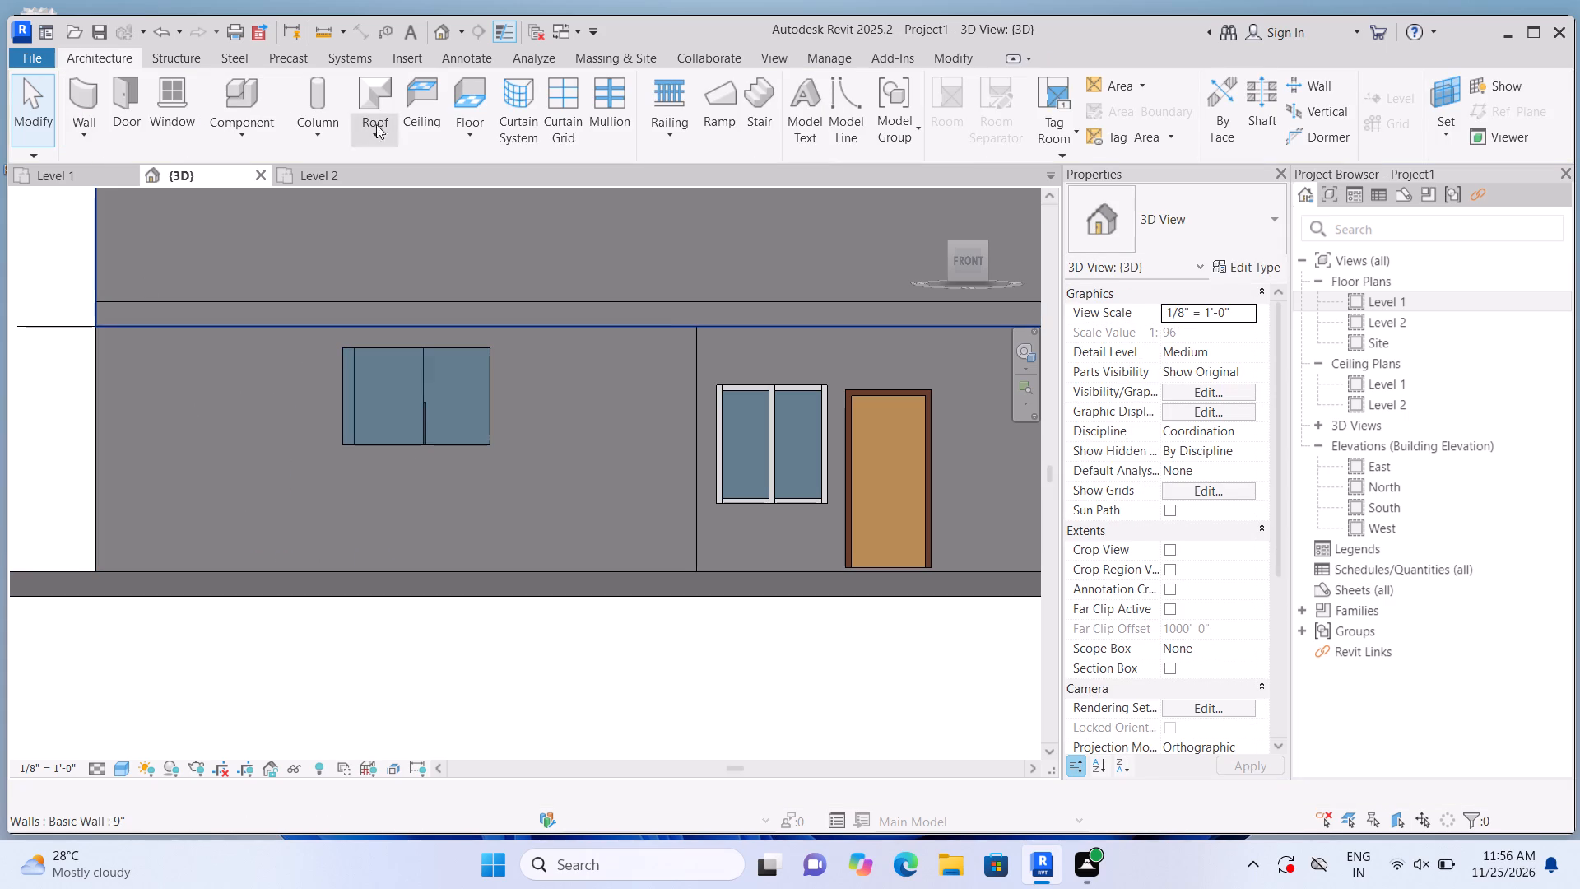
Add a vertical curtain grid line at the middle of the 6'-0" curtain wall, giving two 3'-0" panels.
click(573, 128)
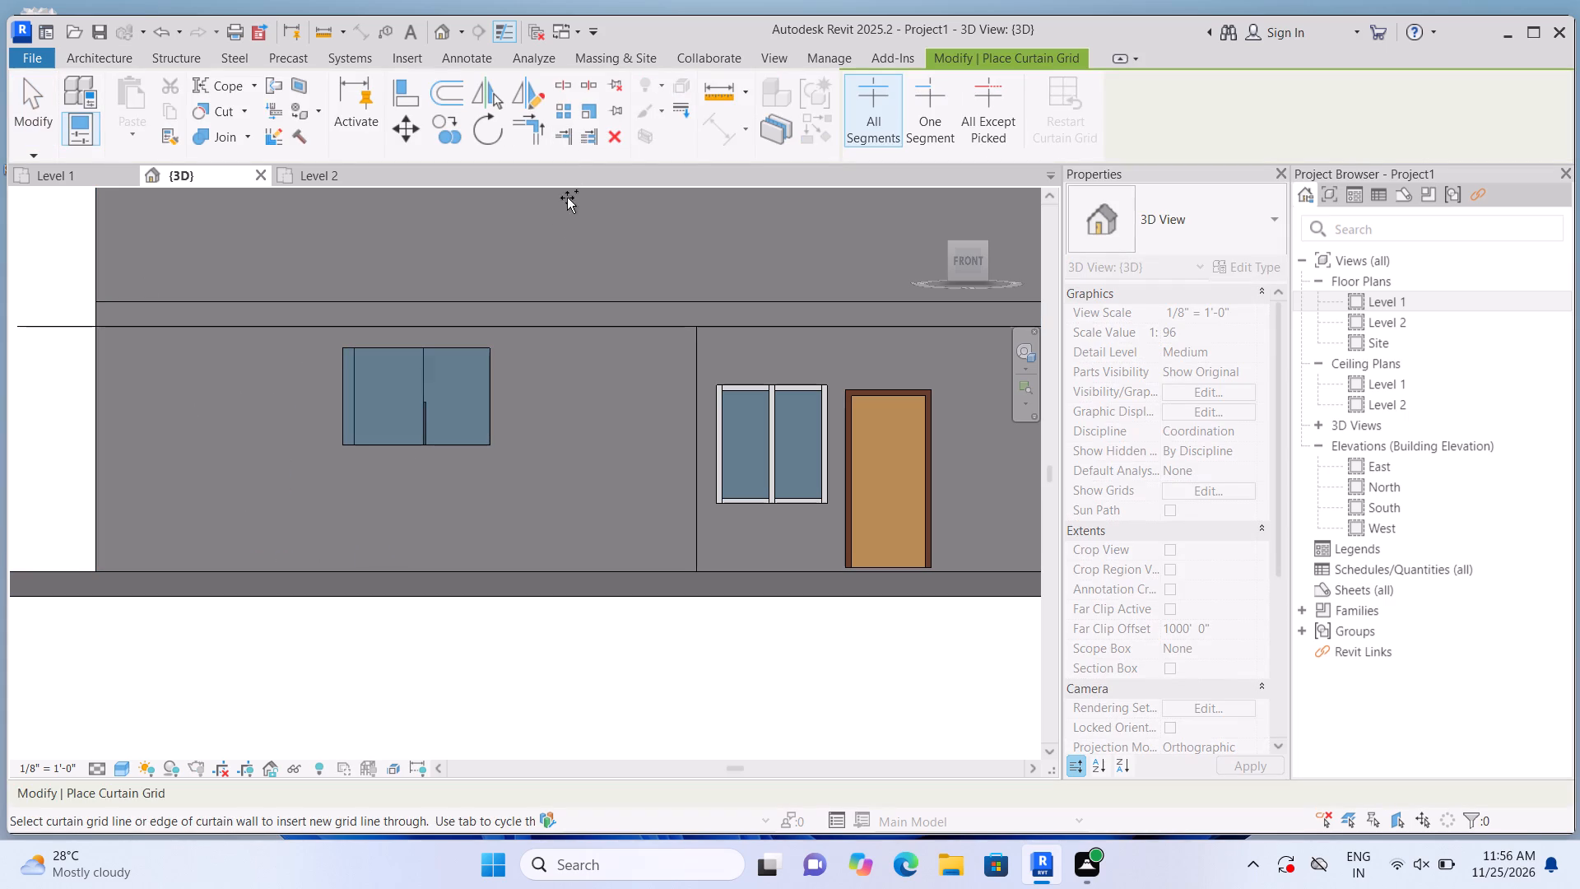
click(401, 361)
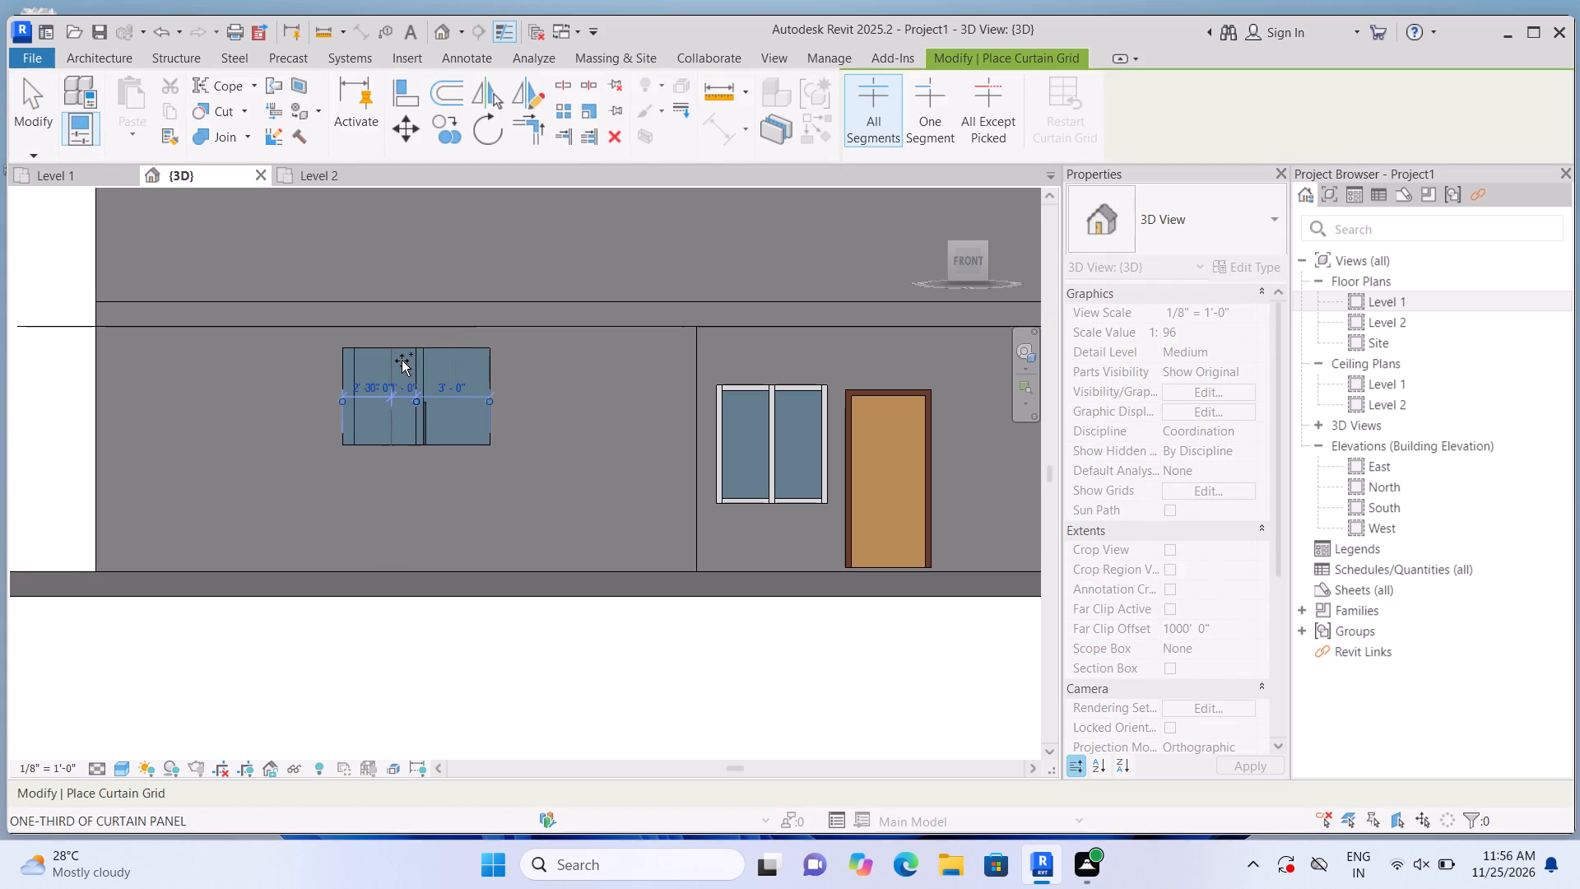
Place 2.5" x 5" rectangular mullions on the 6'-0" curtain wall's vertical grid line and all four outer edges.
click(64, 61)
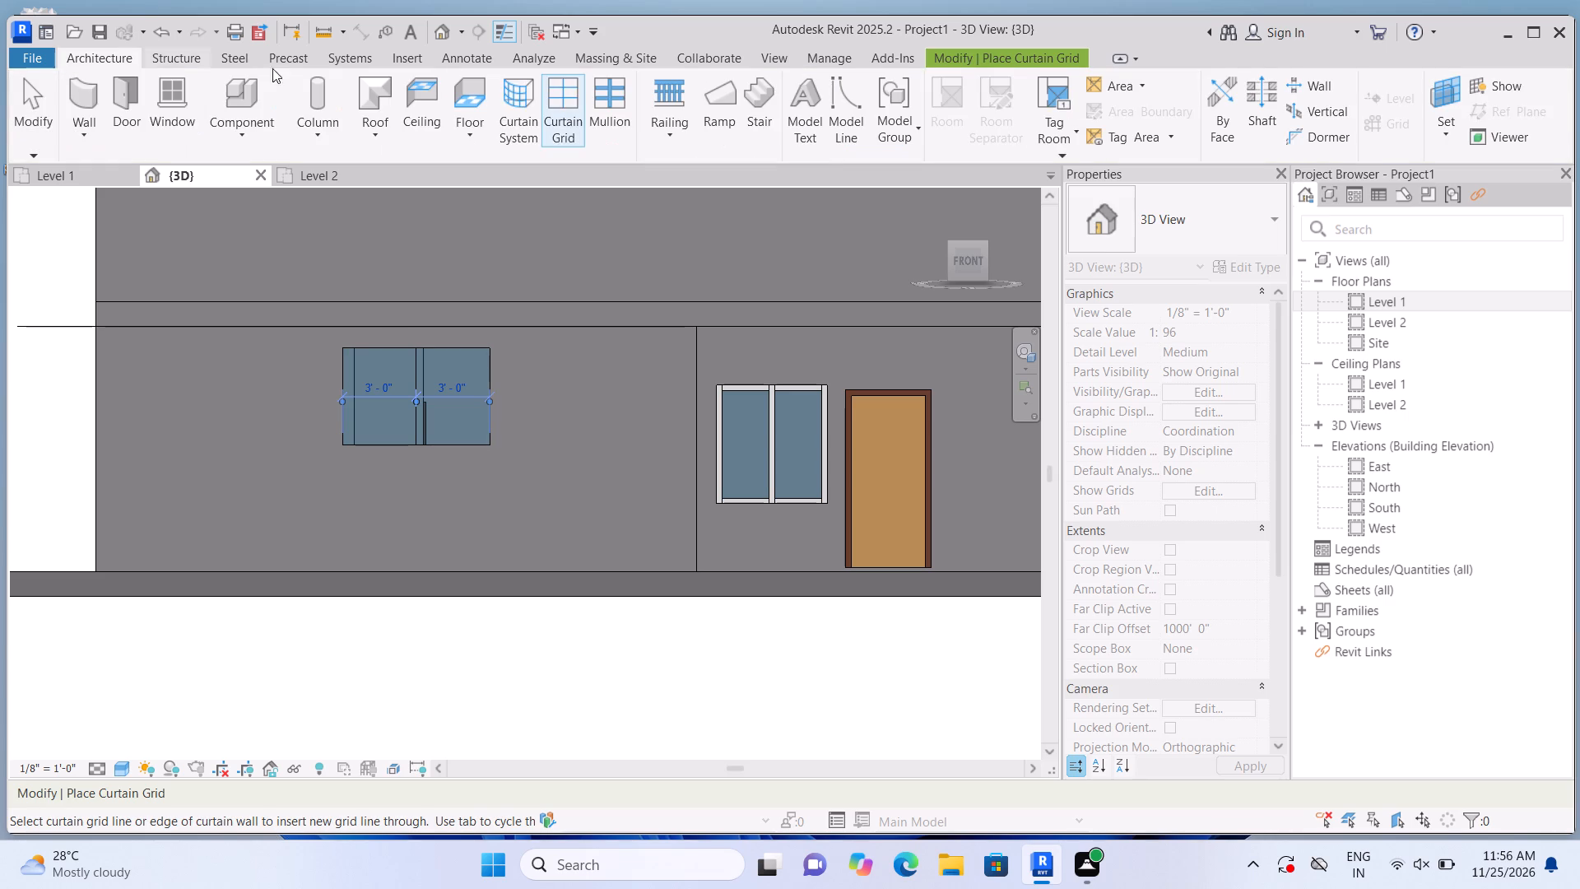
click(618, 105)
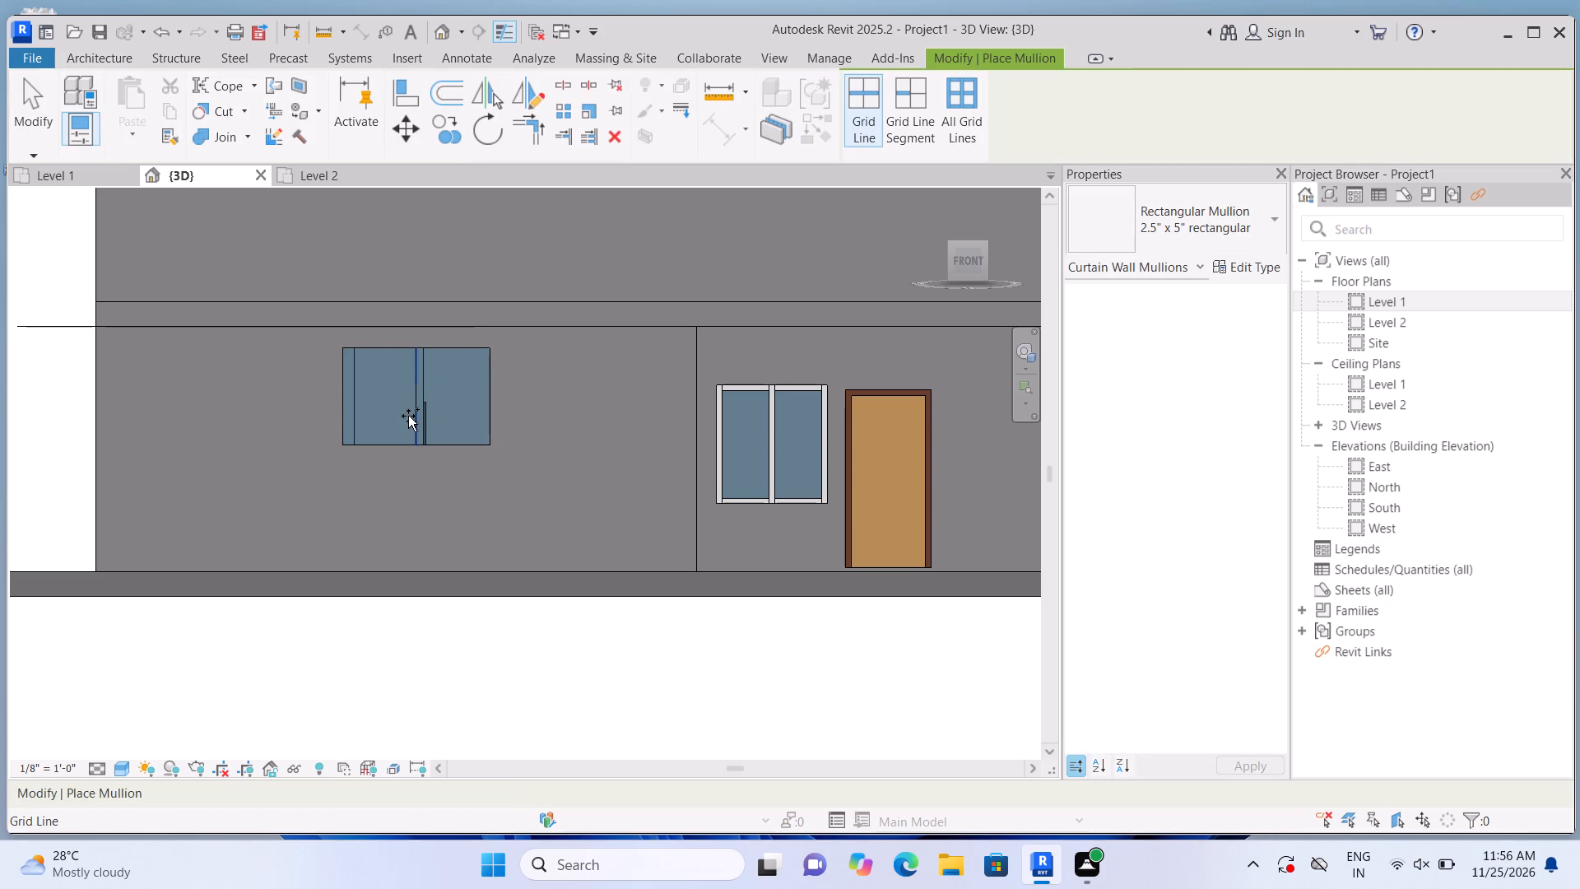
click(409, 416)
click(401, 344)
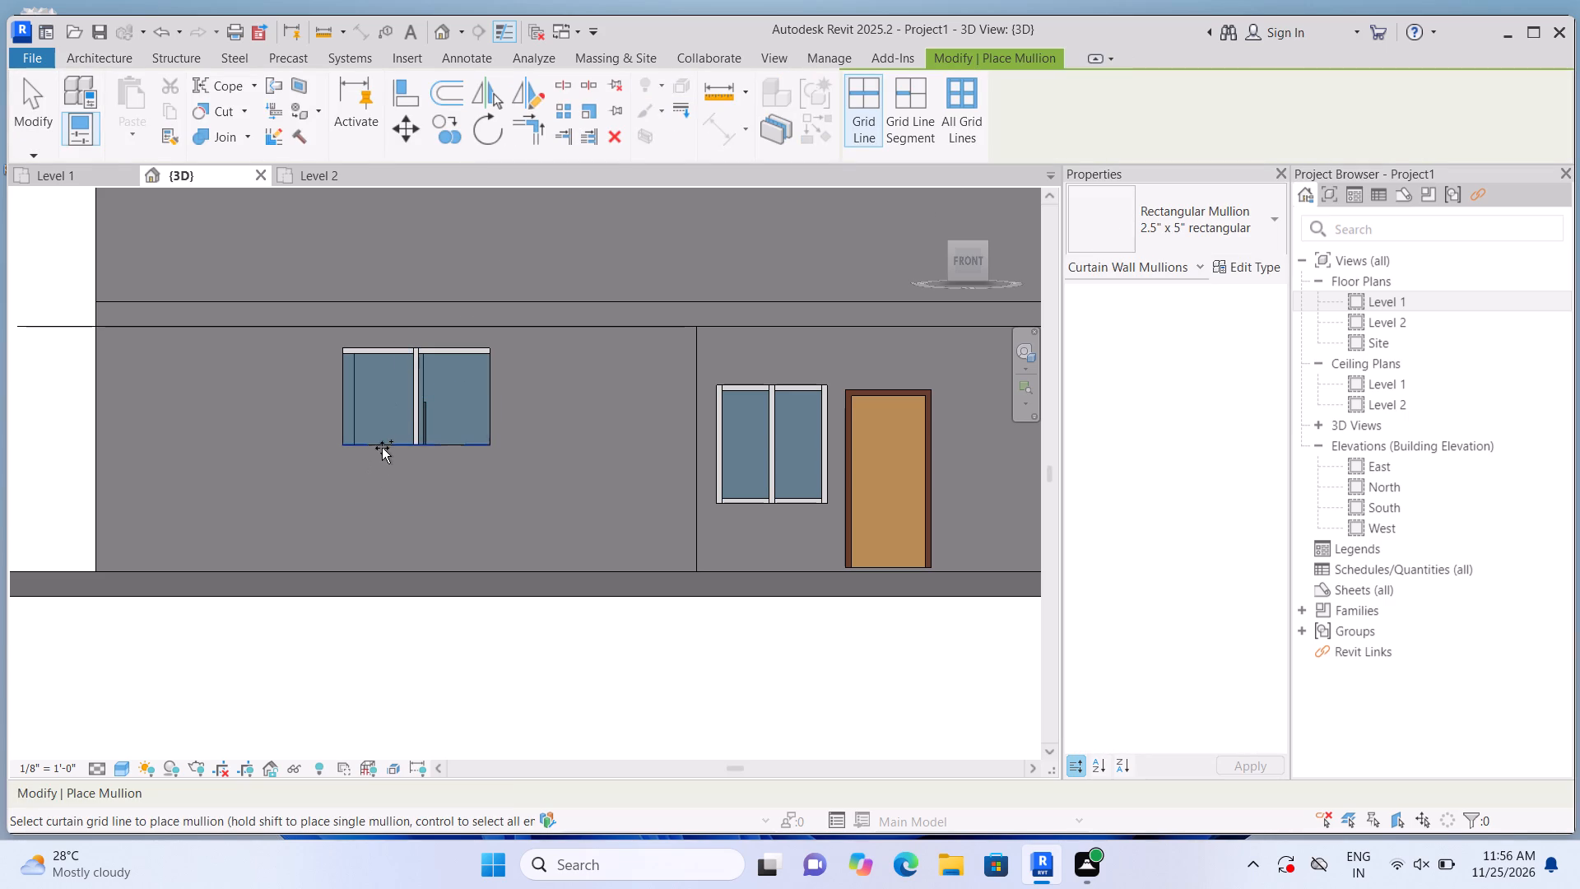
click(383, 444)
click(490, 400)
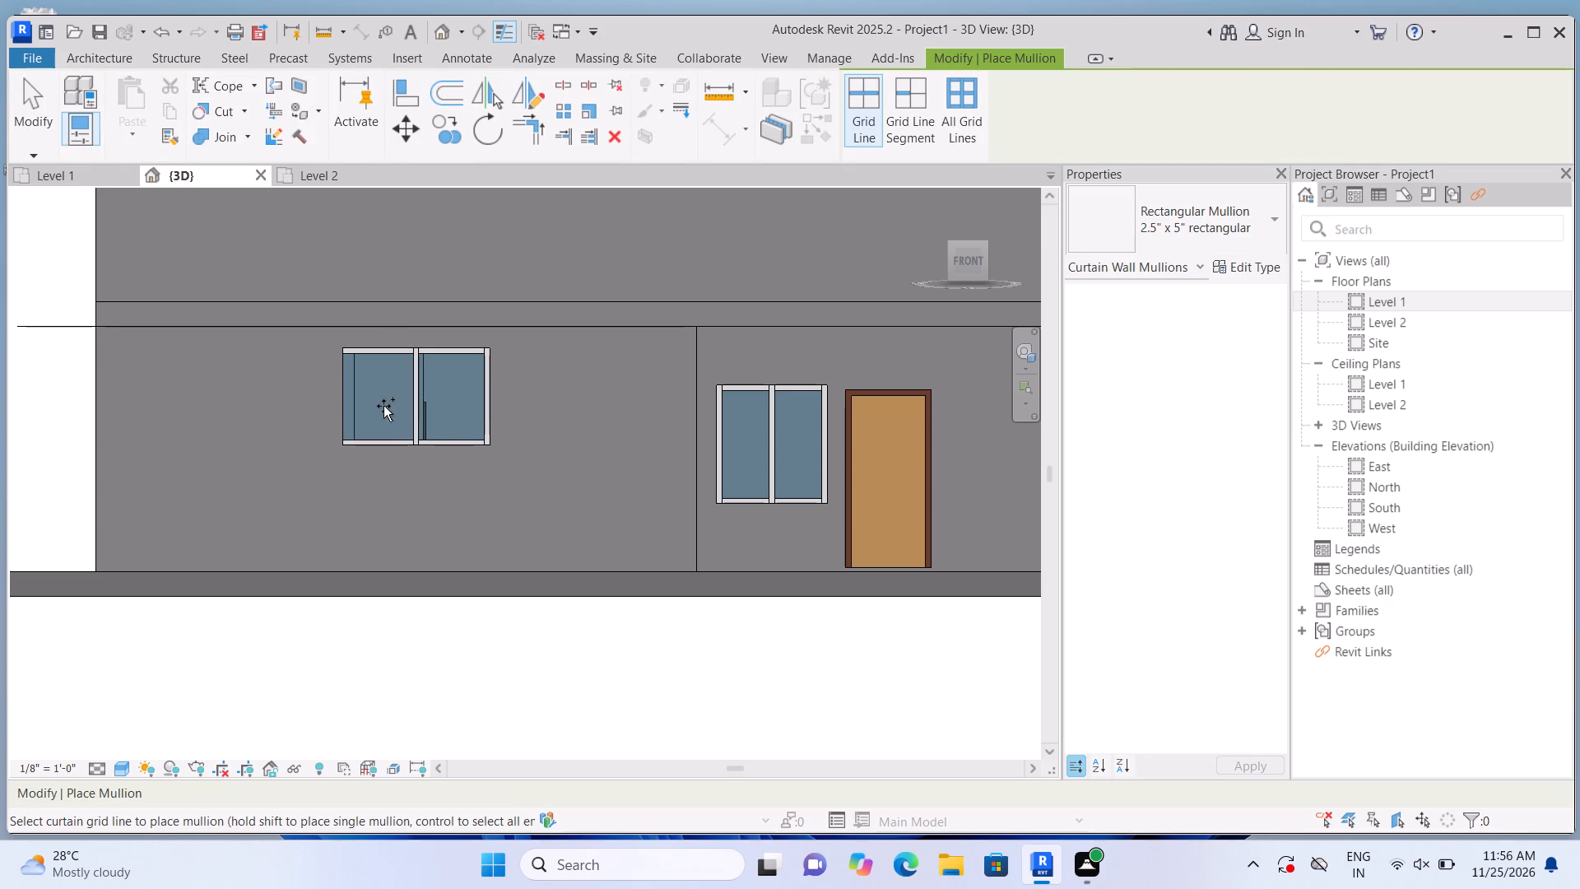
click(345, 402)
key(Escape)
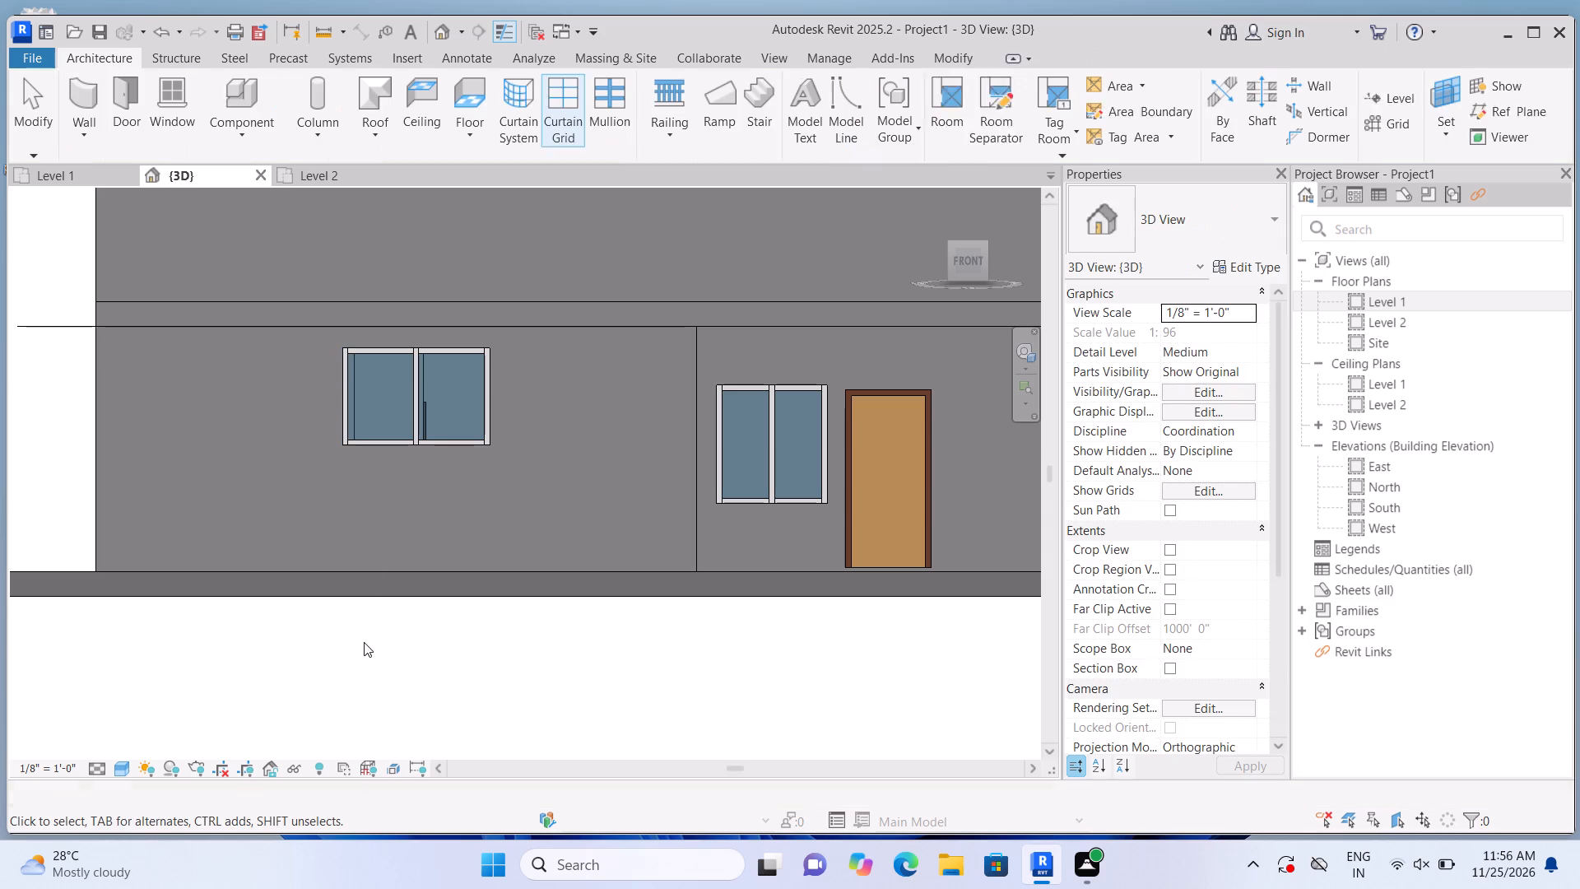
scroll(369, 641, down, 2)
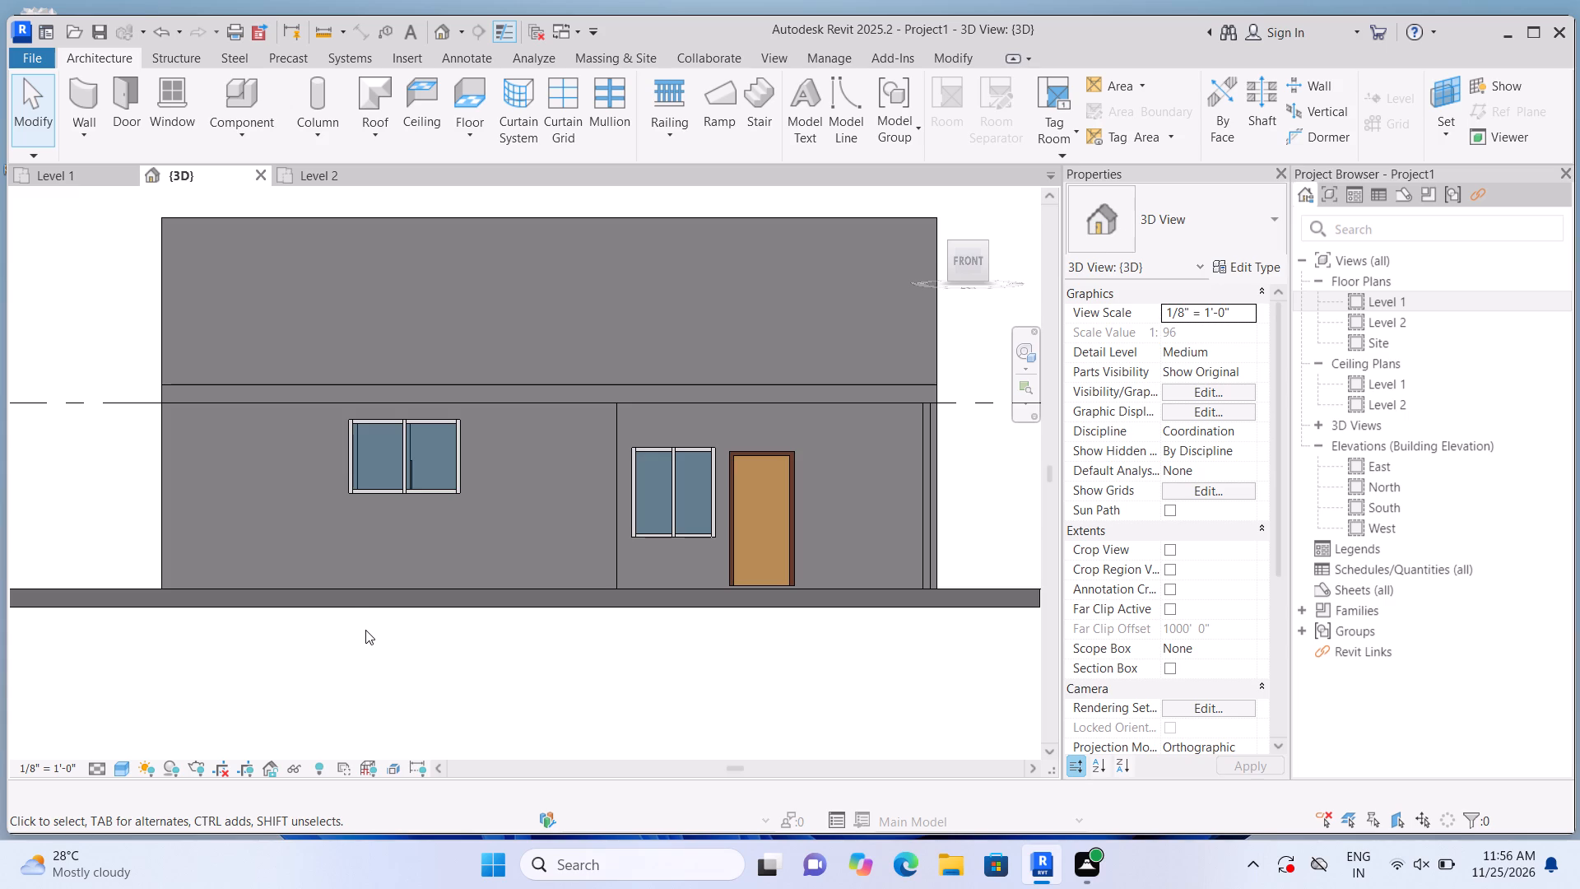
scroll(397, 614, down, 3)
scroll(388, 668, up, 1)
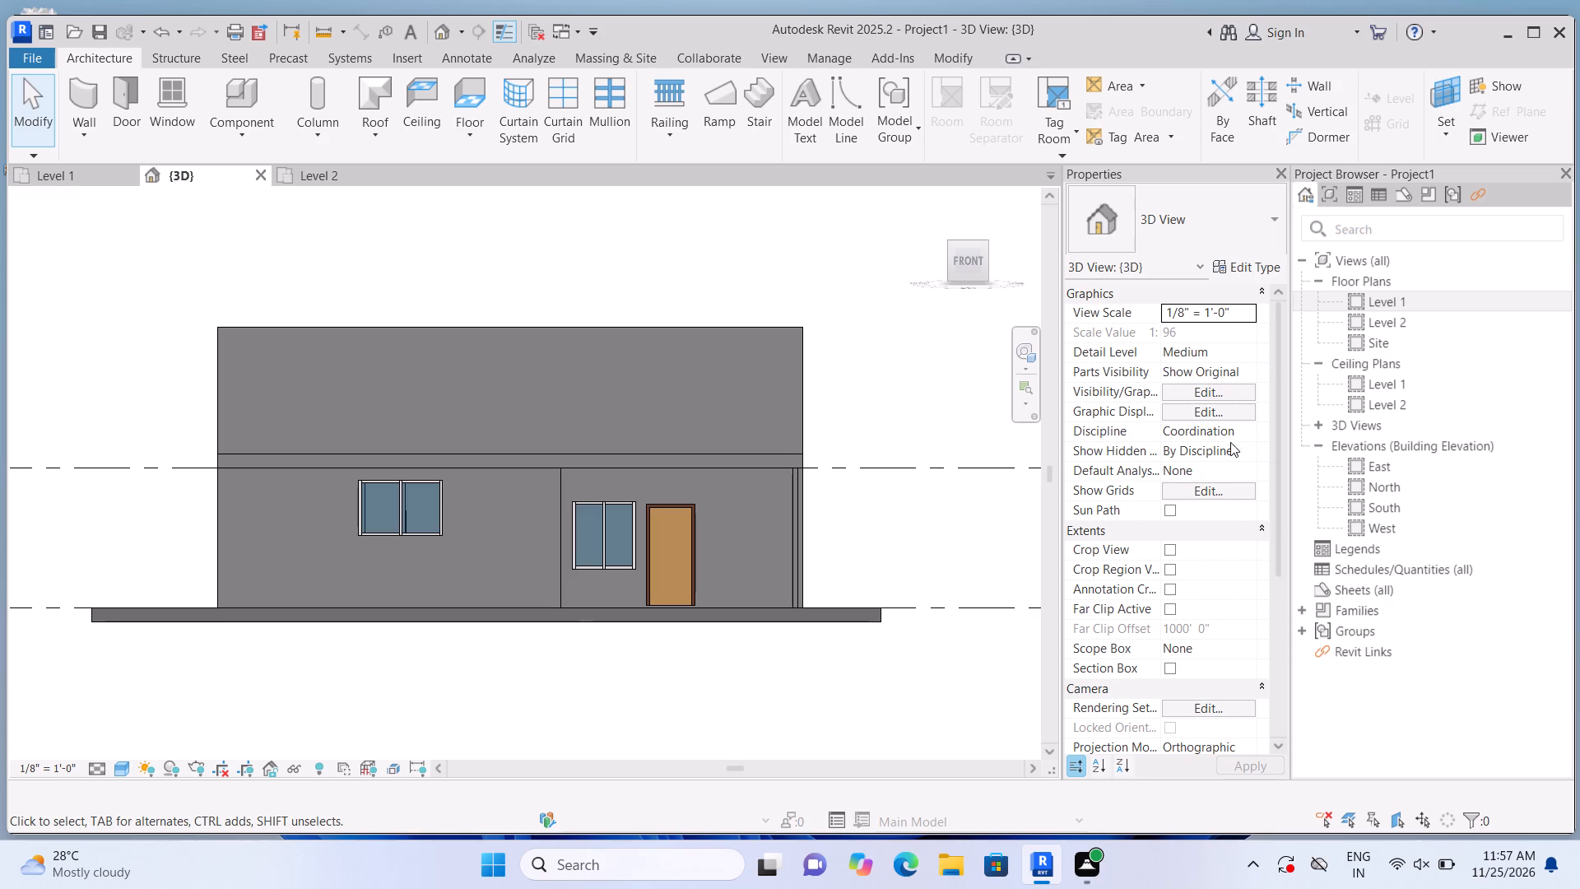
Open the Level 2 floor plan and examine its wall layout and the 9" exterior wall along the front.
double_click(1355, 319)
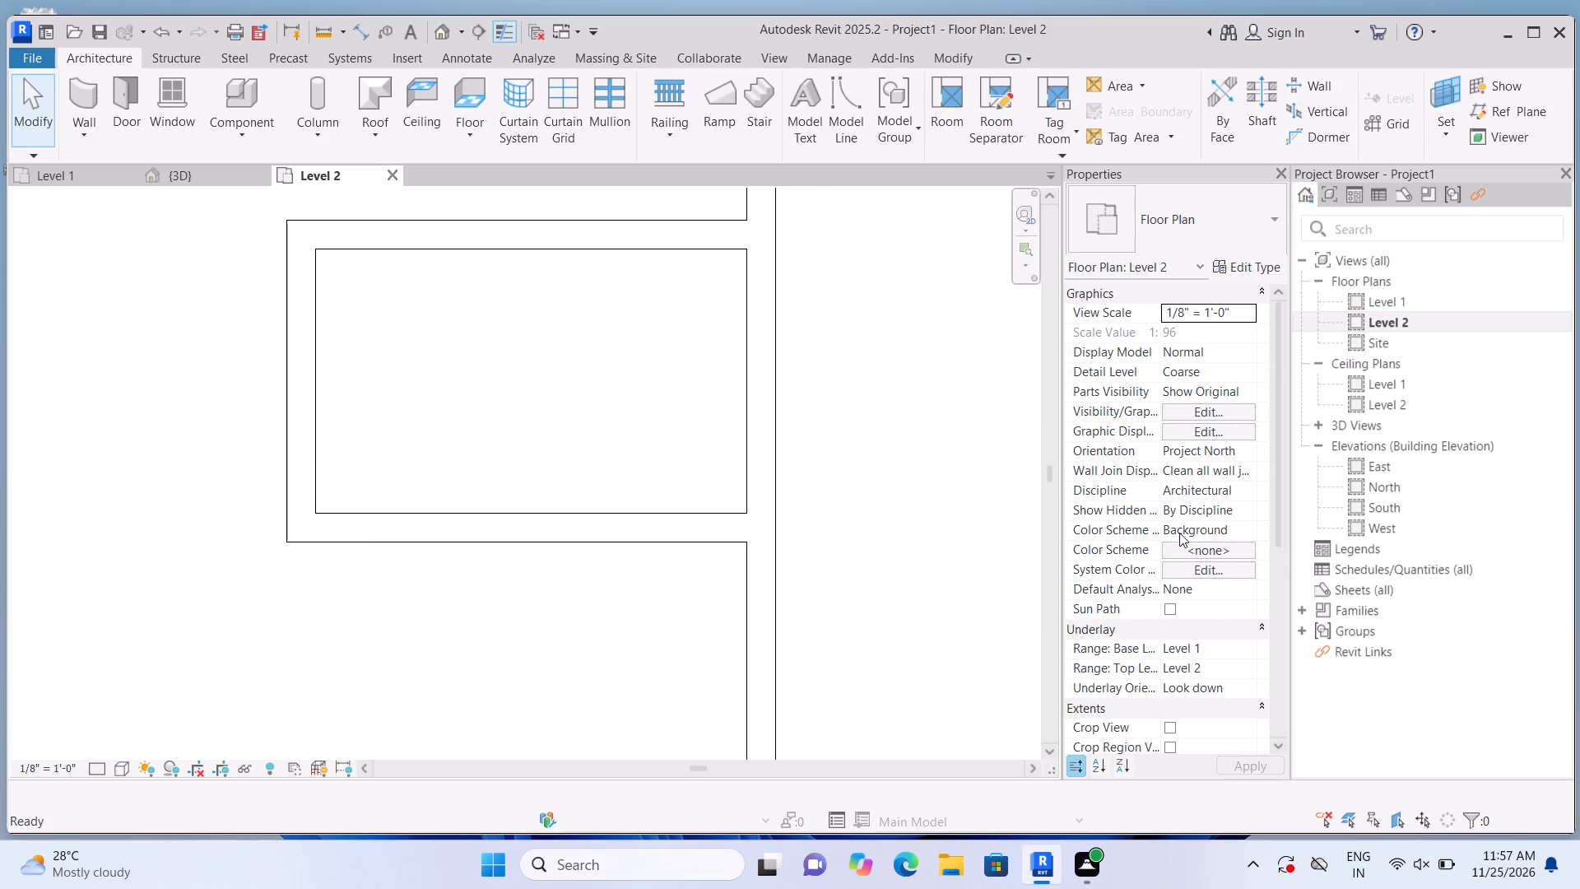
scroll(940, 550, down, 18)
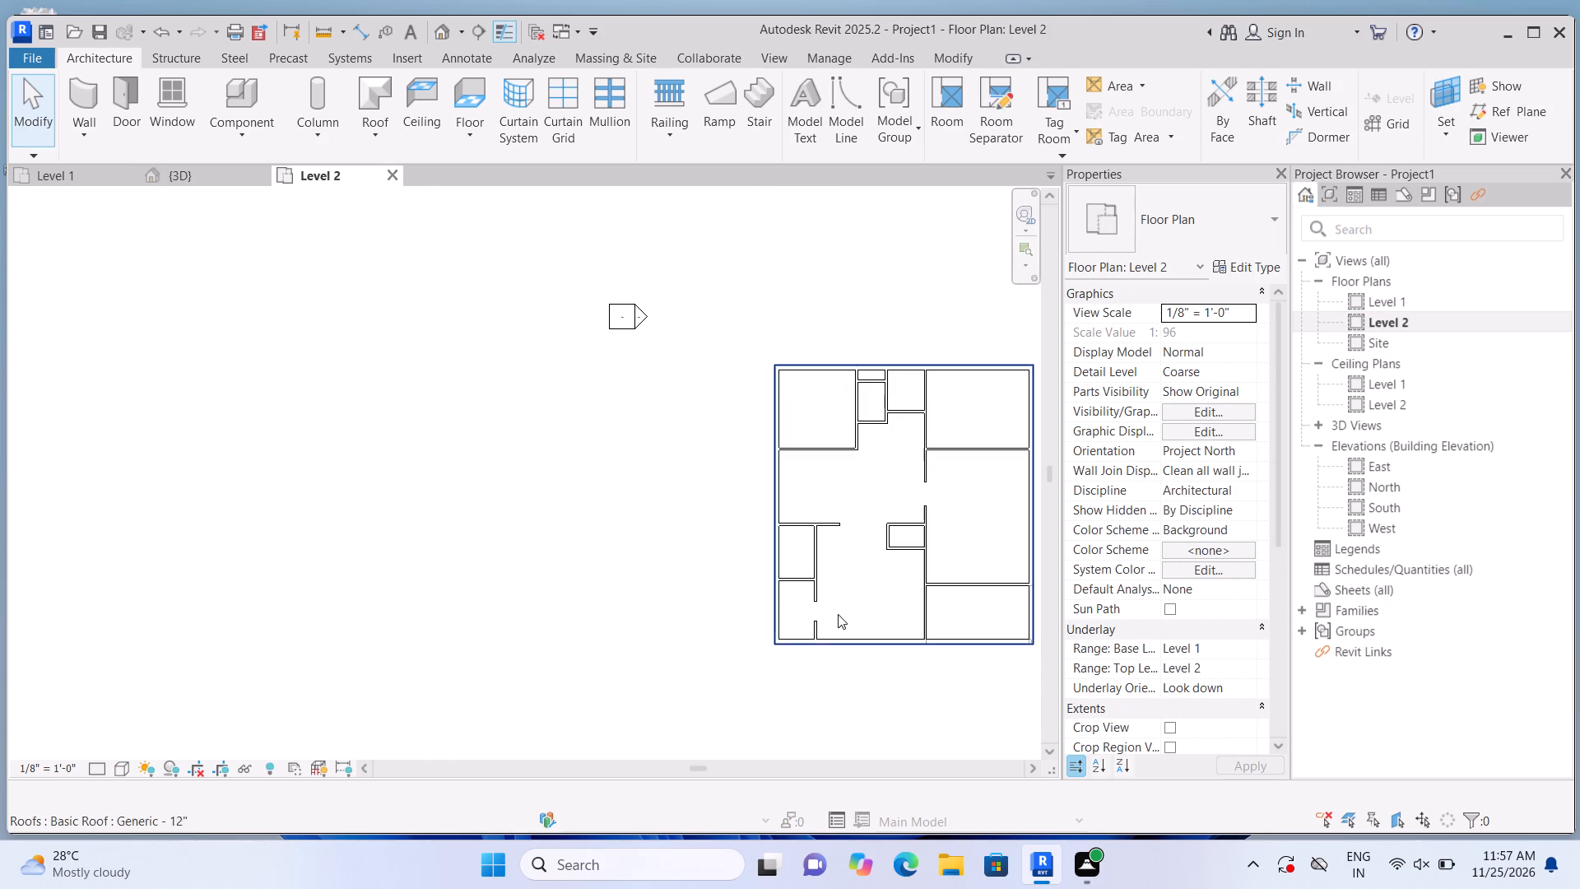
middle_drag(838, 614, 648, 628)
scroll(772, 636, up, 5)
scroll(936, 619, up, 2)
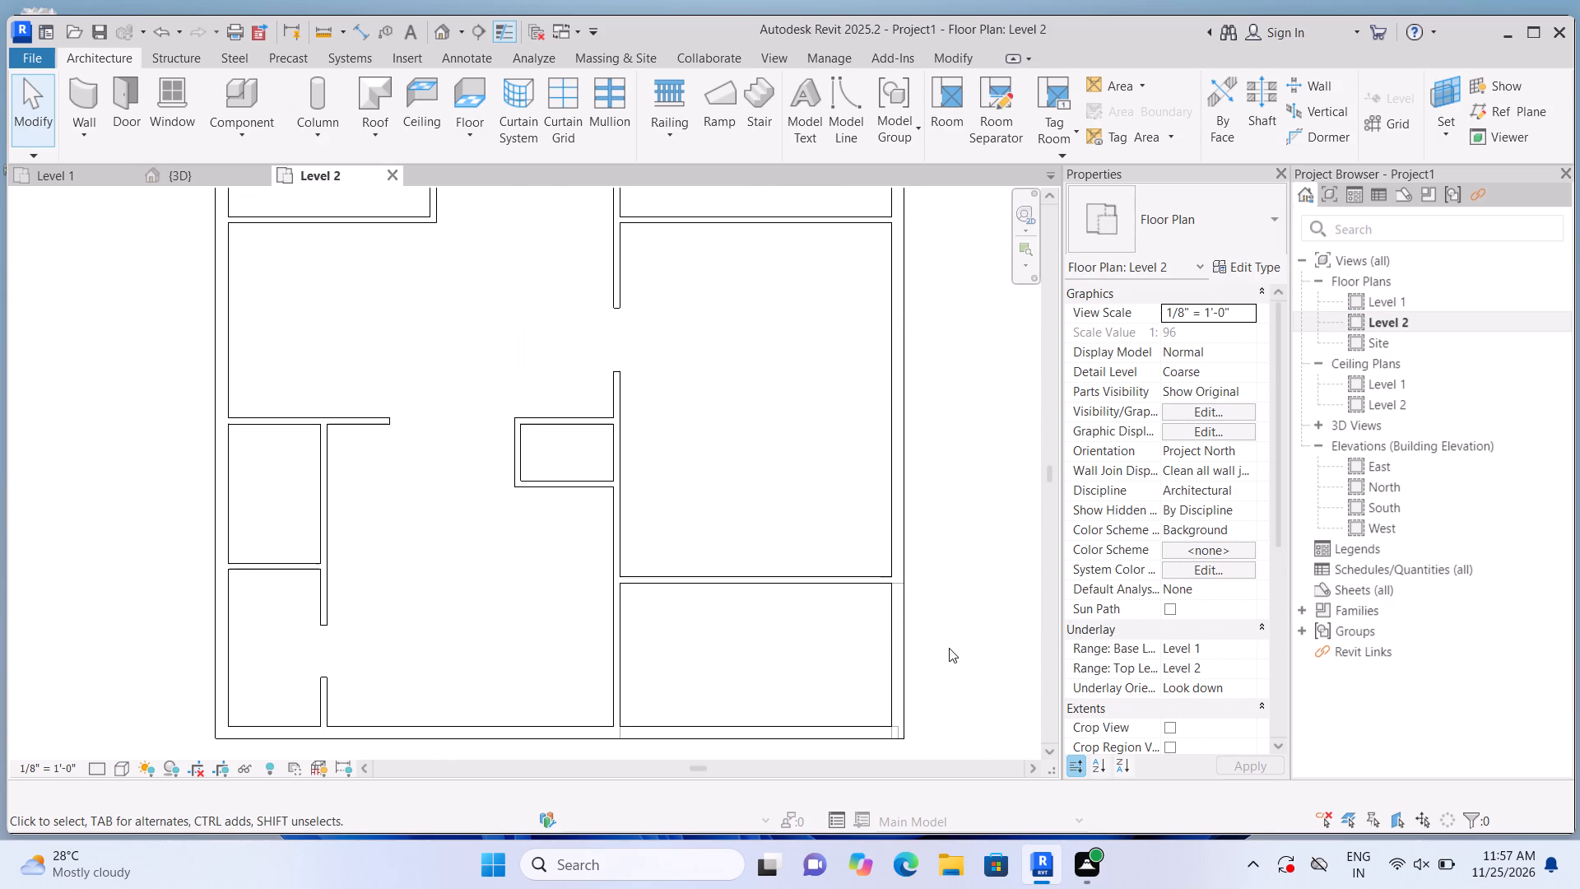
scroll(941, 651, up, 1)
middle_drag(941, 651, 792, 530)
scroll(784, 506, up, 1)
scroll(648, 548, up, 2)
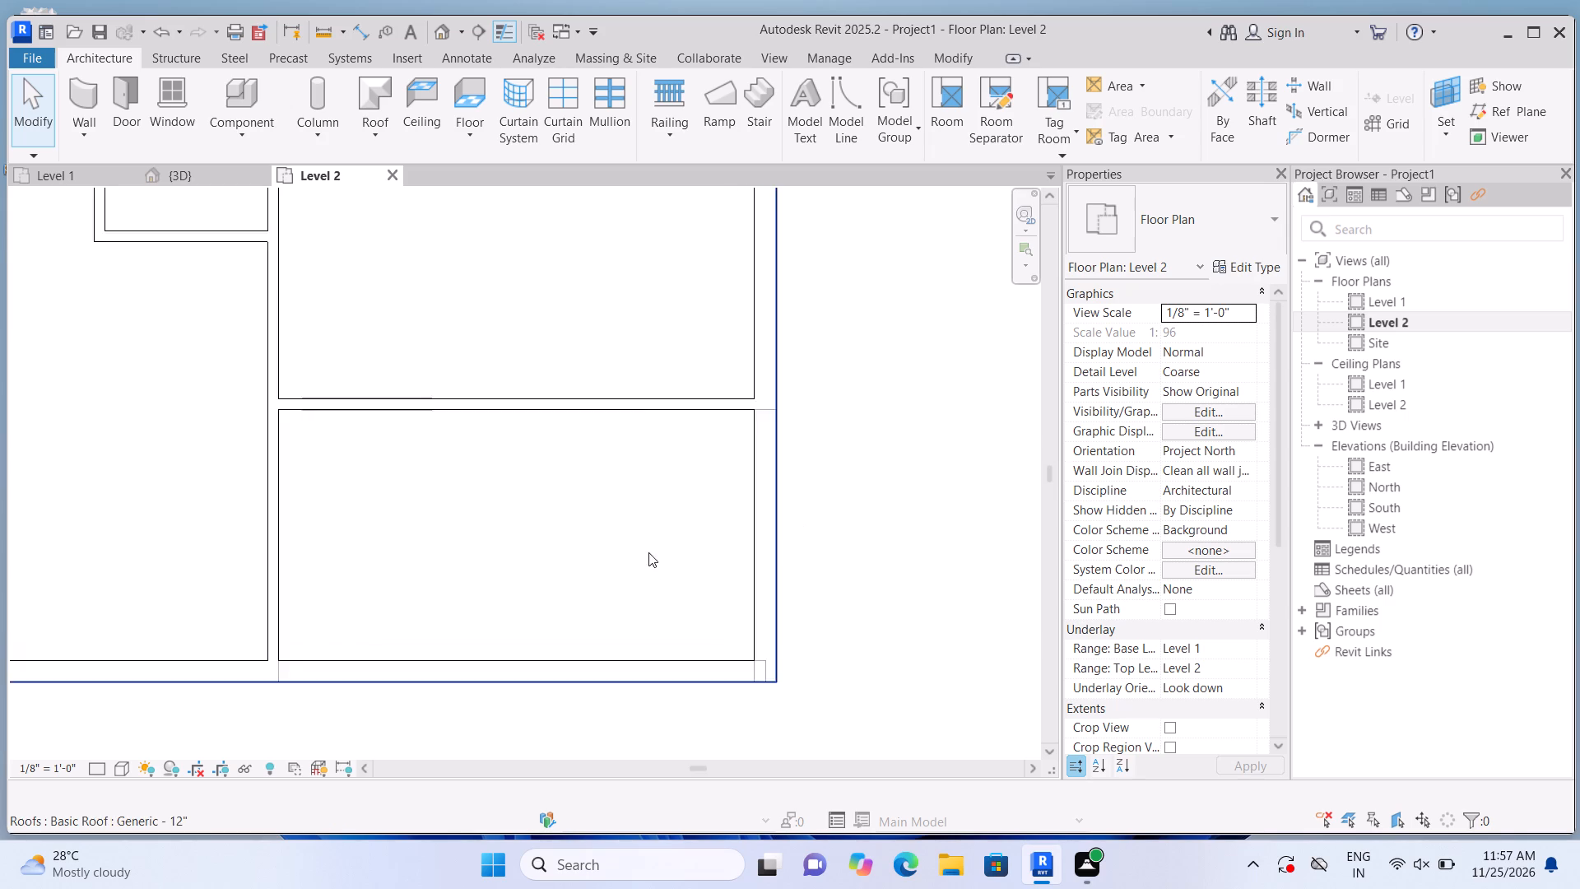
scroll(648, 552, up, 2)
scroll(691, 588, down, 1)
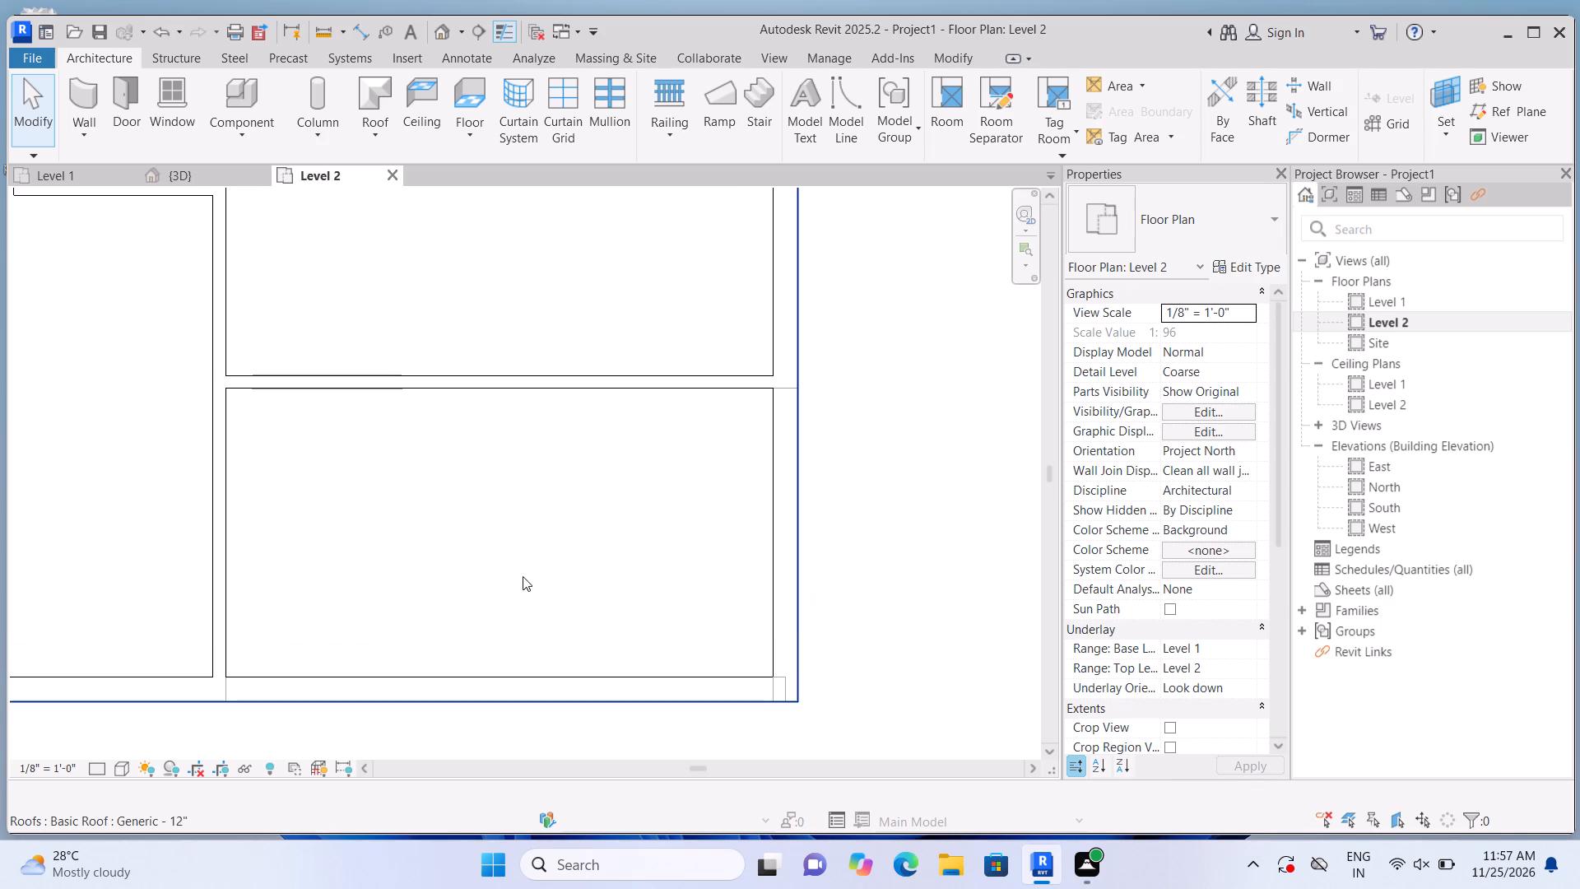
click(669, 678)
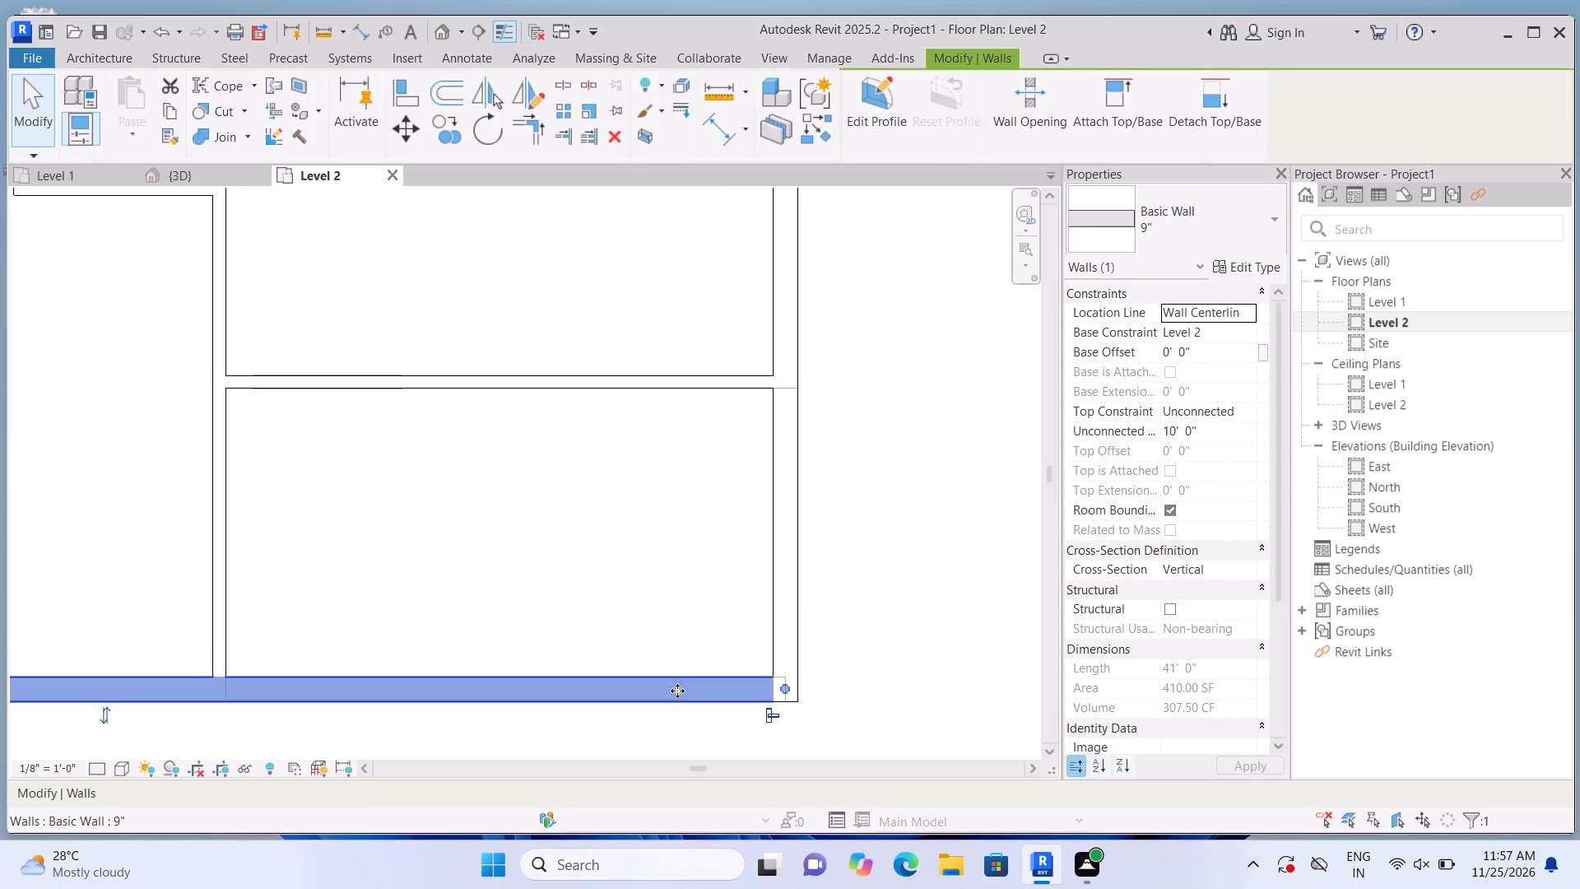
click(695, 728)
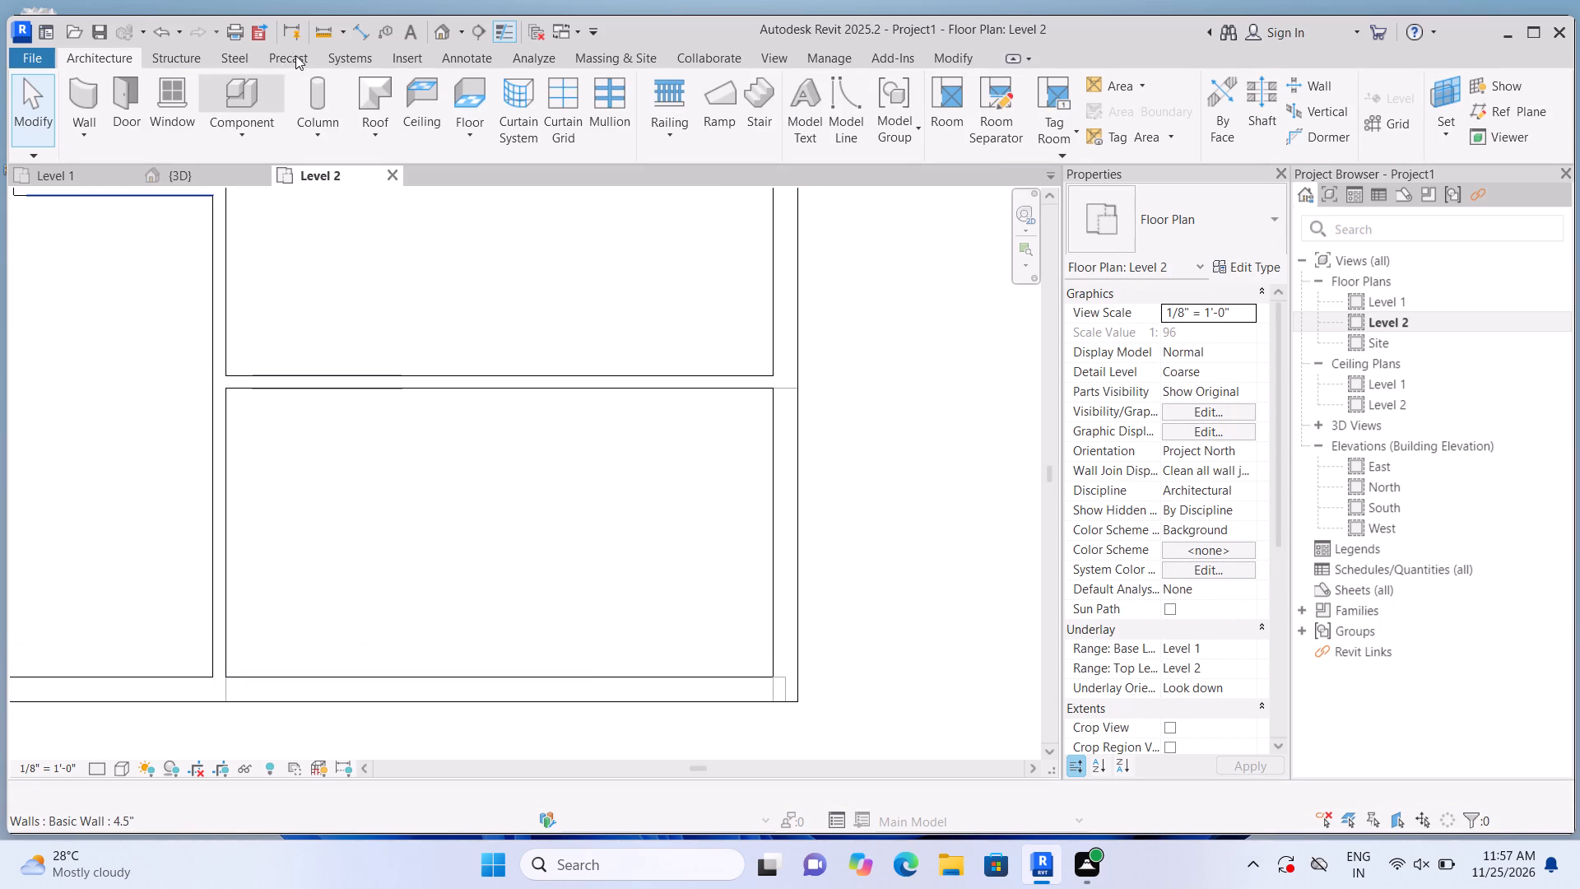
Examine the whole house in the 3D view from the front and right sides, including both storeys' exterior walls.
click(448, 36)
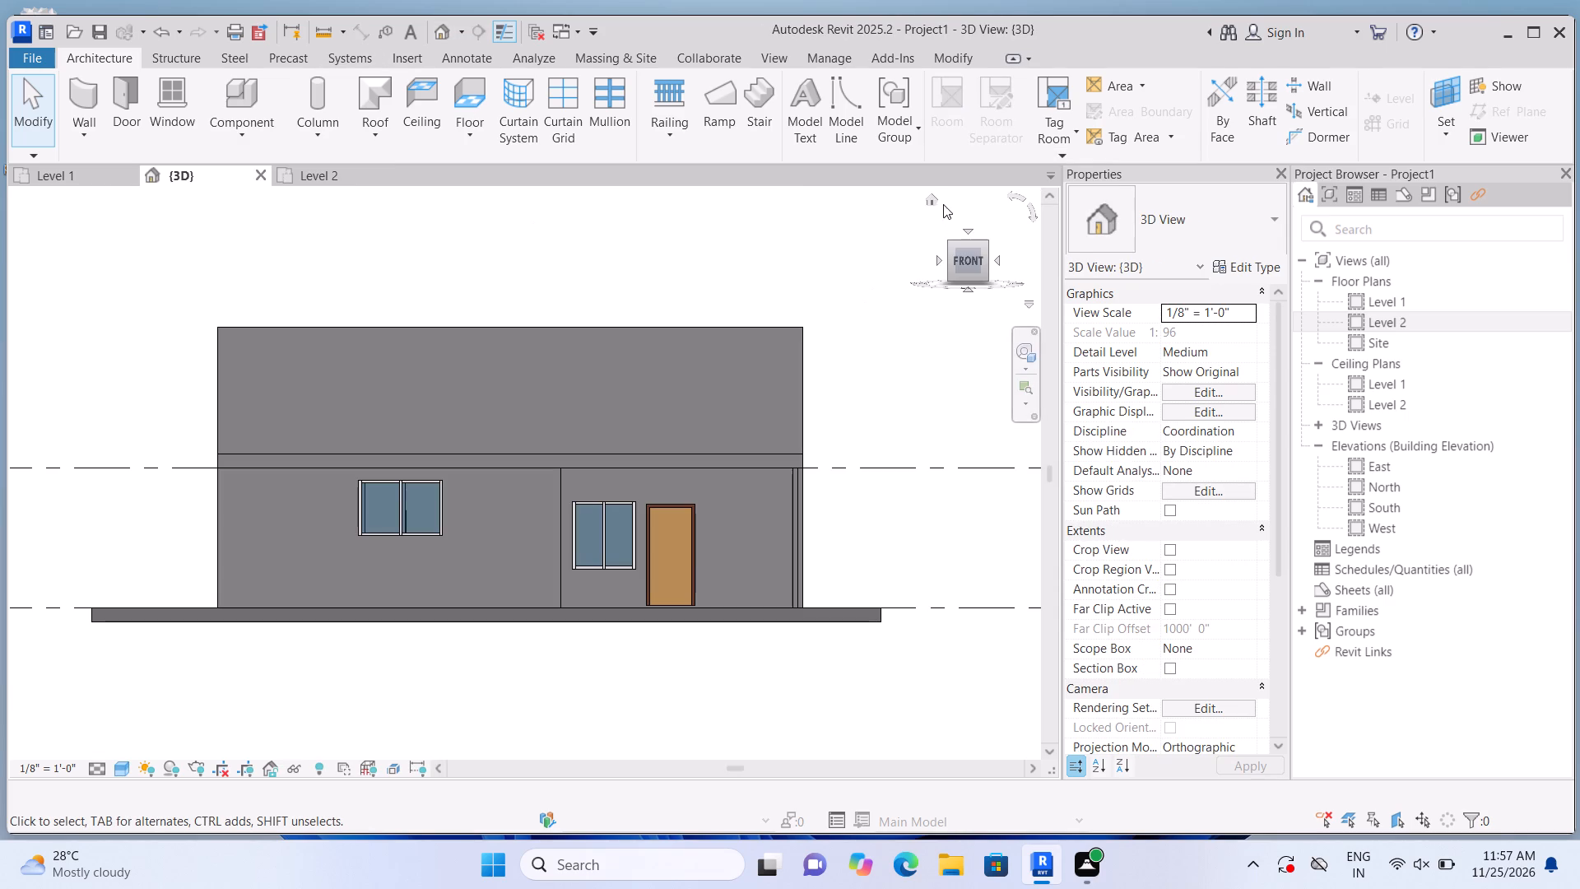
click(932, 198)
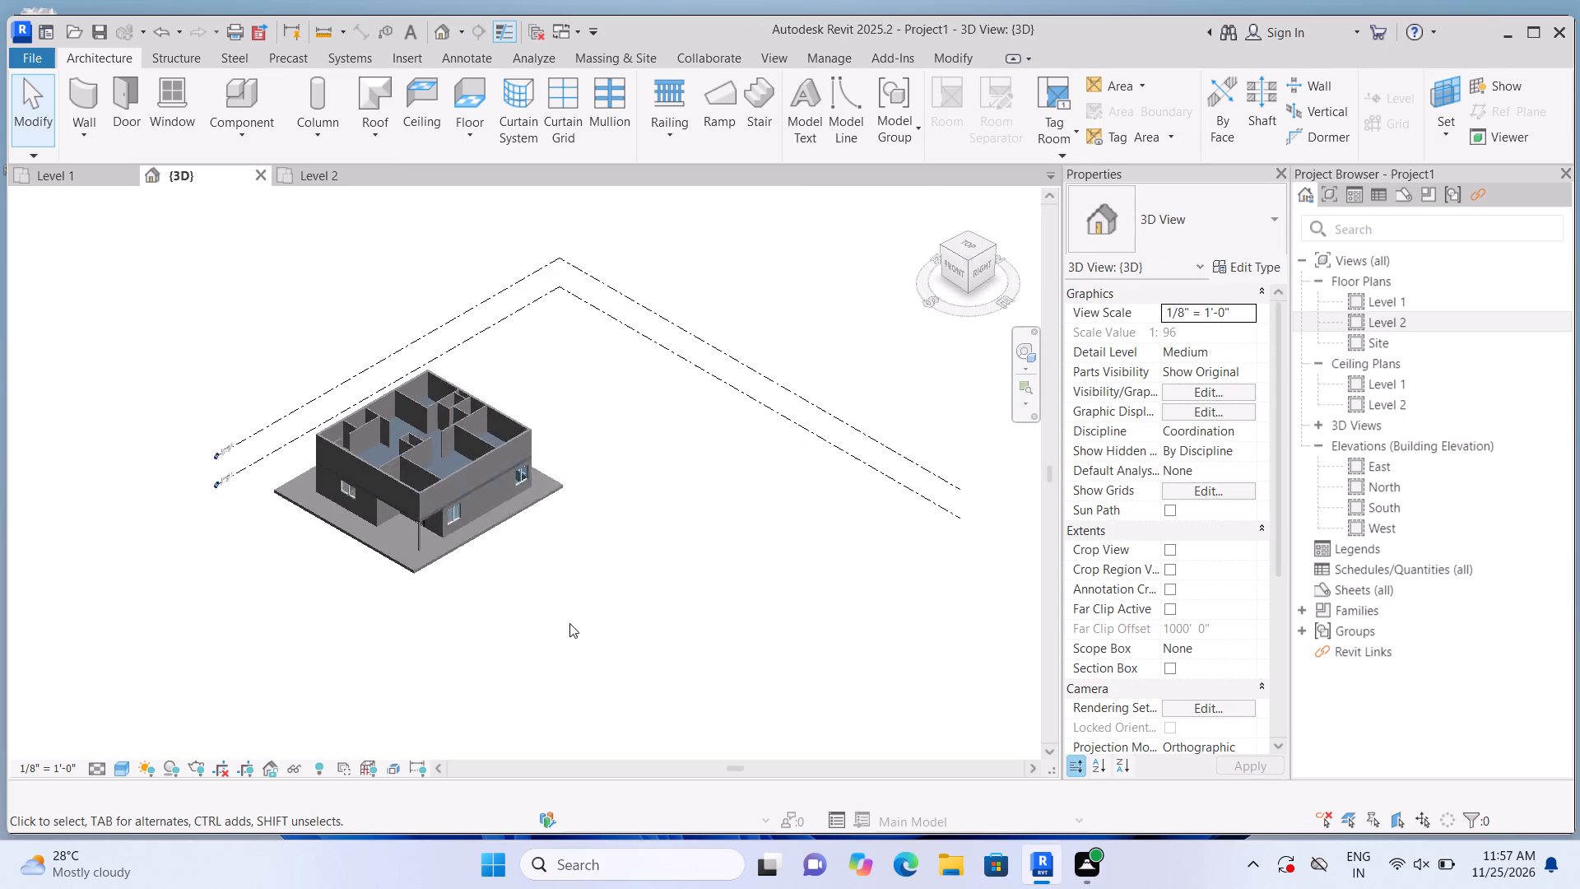
middle_drag(394, 670, 546, 553)
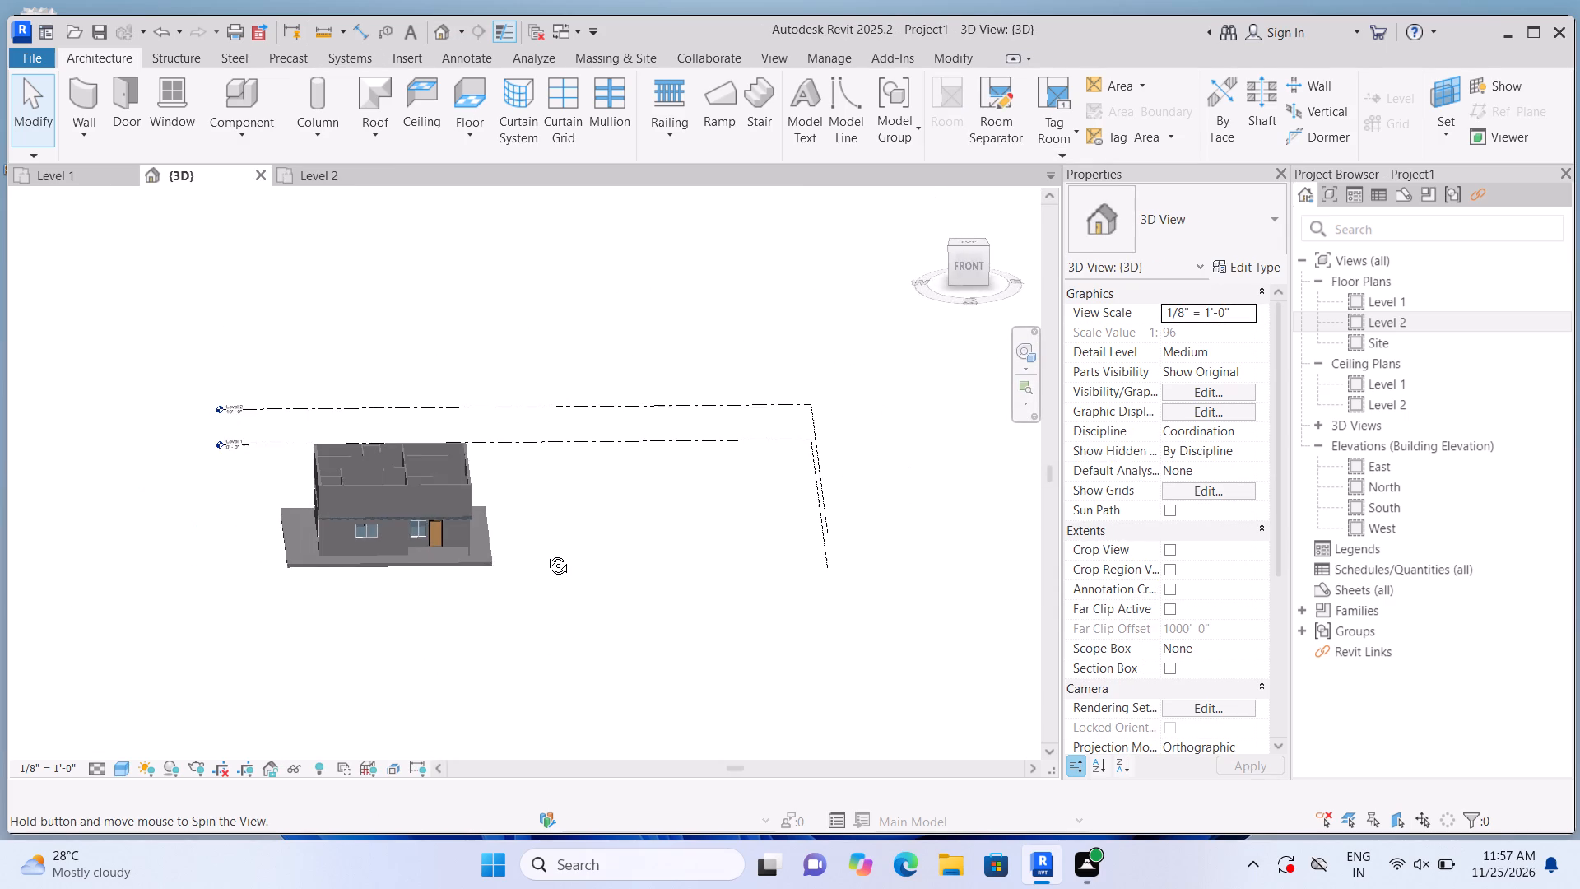
middle_drag(546, 553, 342, 505)
shift+middle_drag(316, 539, 372, 559)
middle_drag(308, 547, 487, 672)
scroll(487, 684, up, 8)
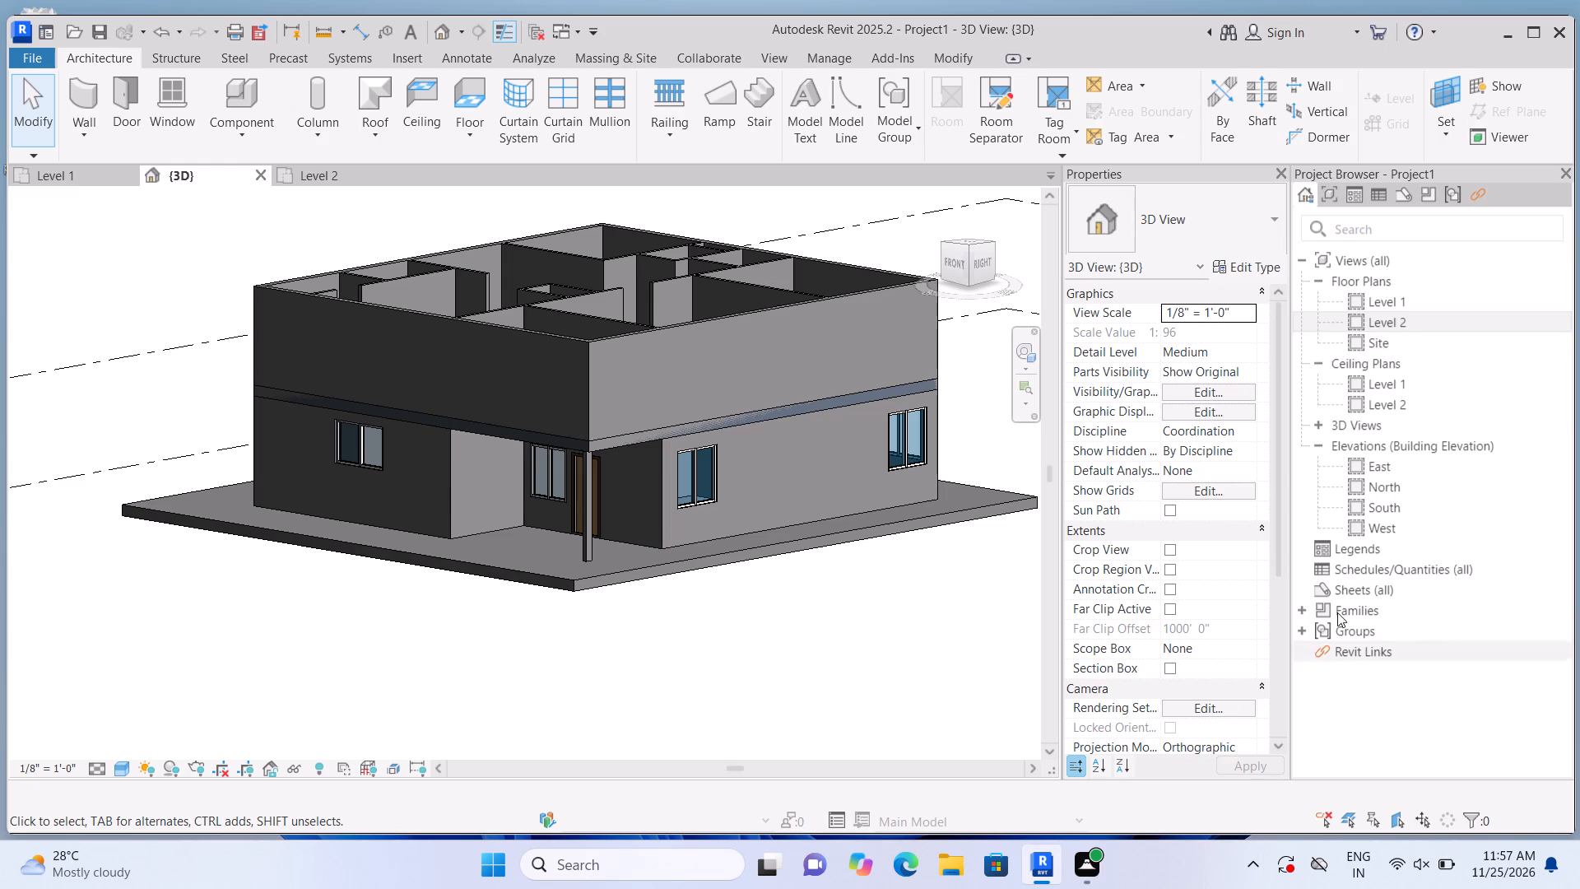
In the East elevation, add a level at 20'-0" along the top of the upper walls, with both ends aligned to the existing levels.
double_click(1356, 462)
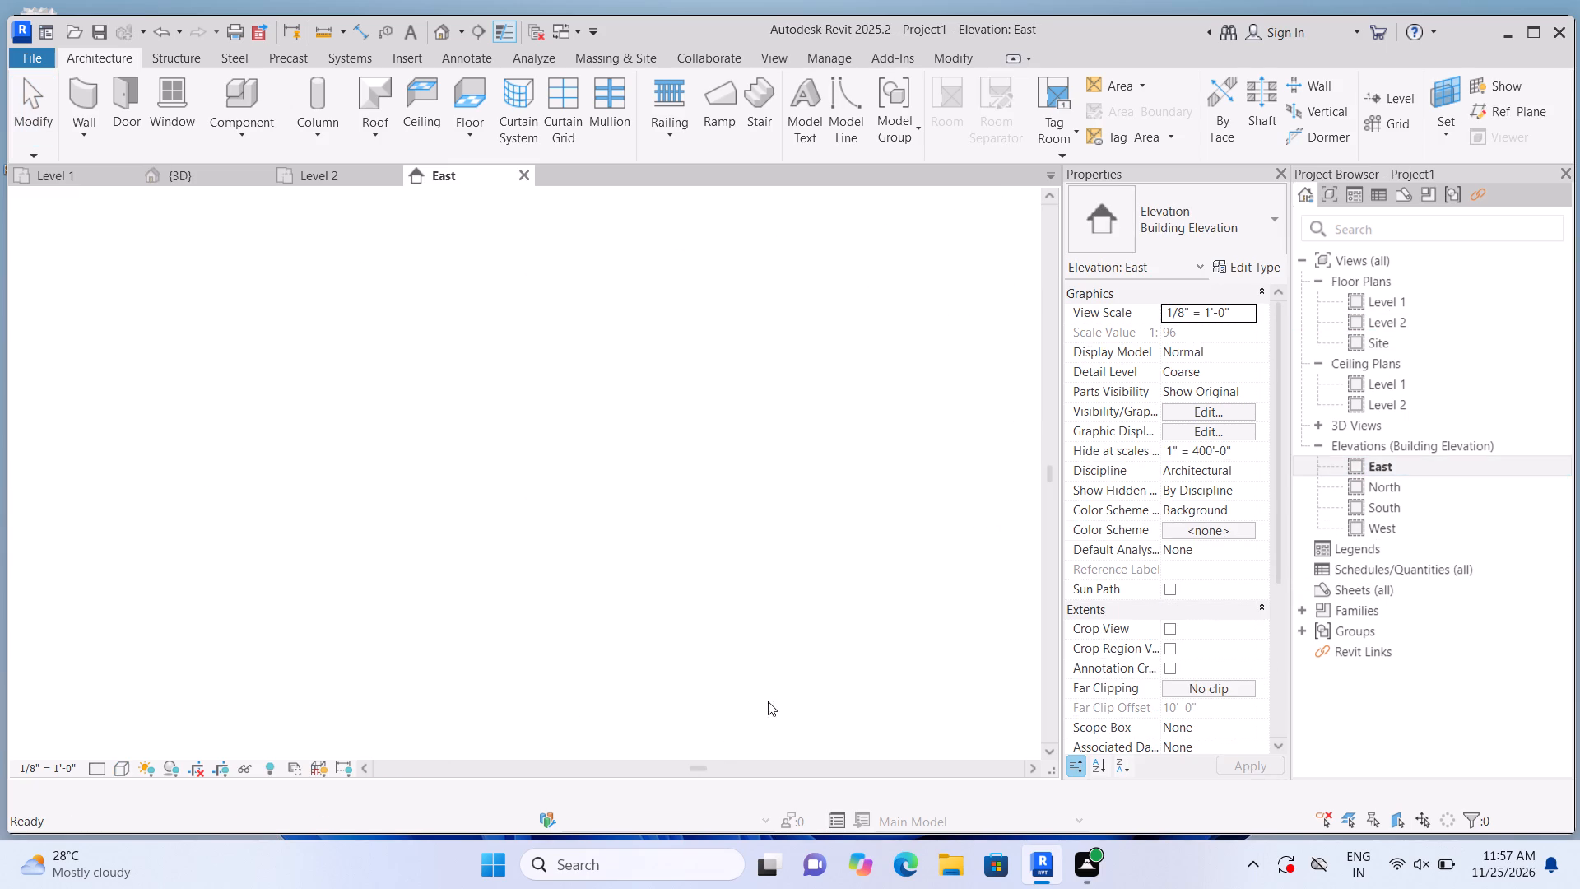
scroll(656, 563, down, 2)
scroll(346, 484, up, 1)
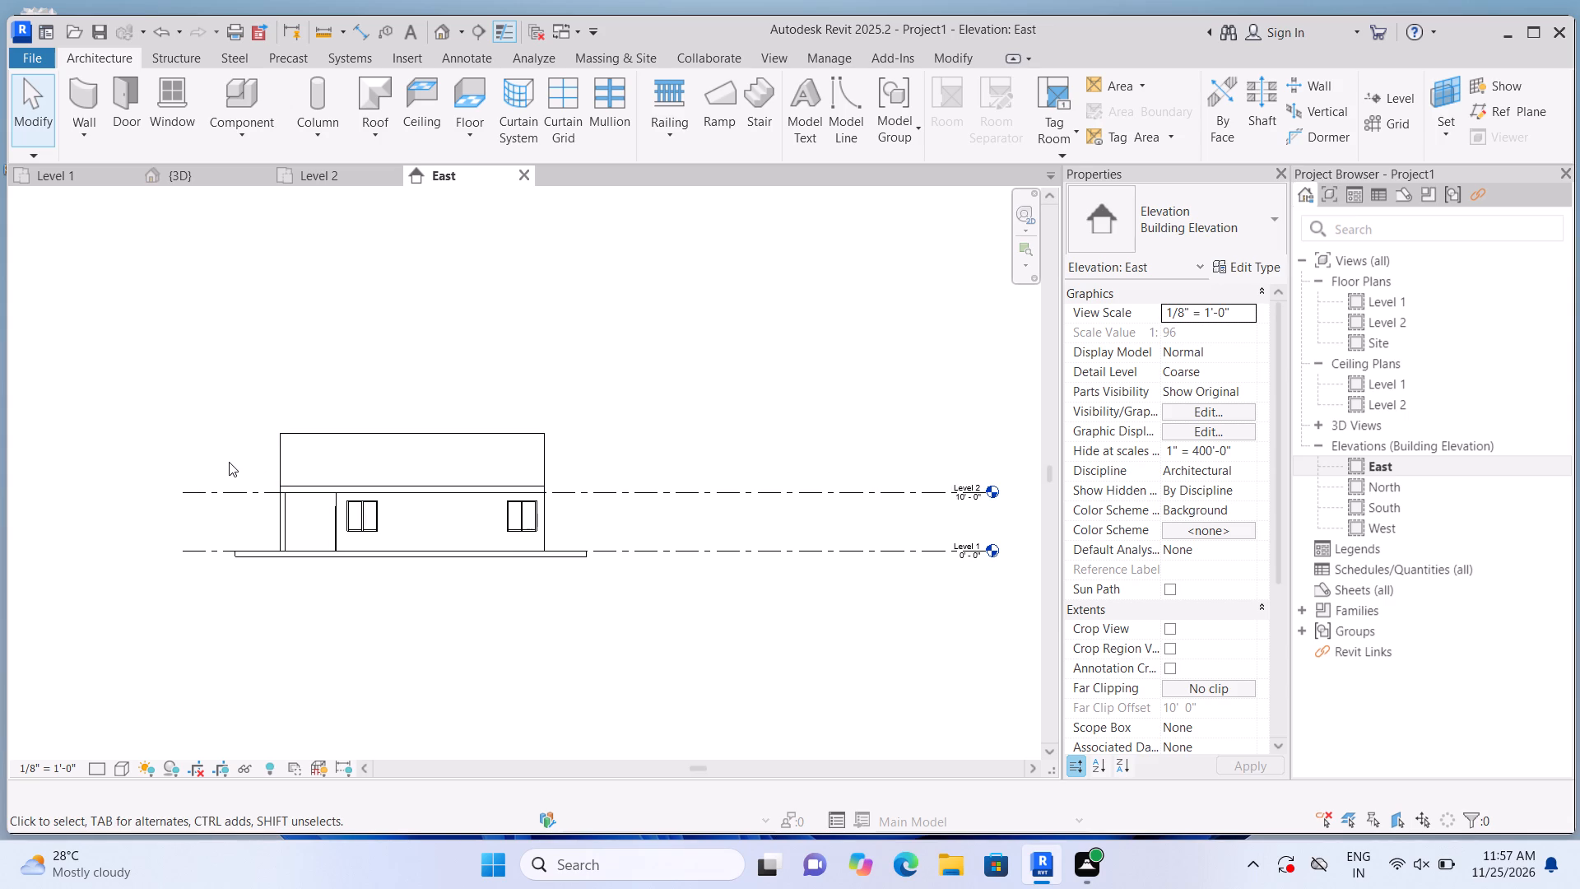
text(ll)
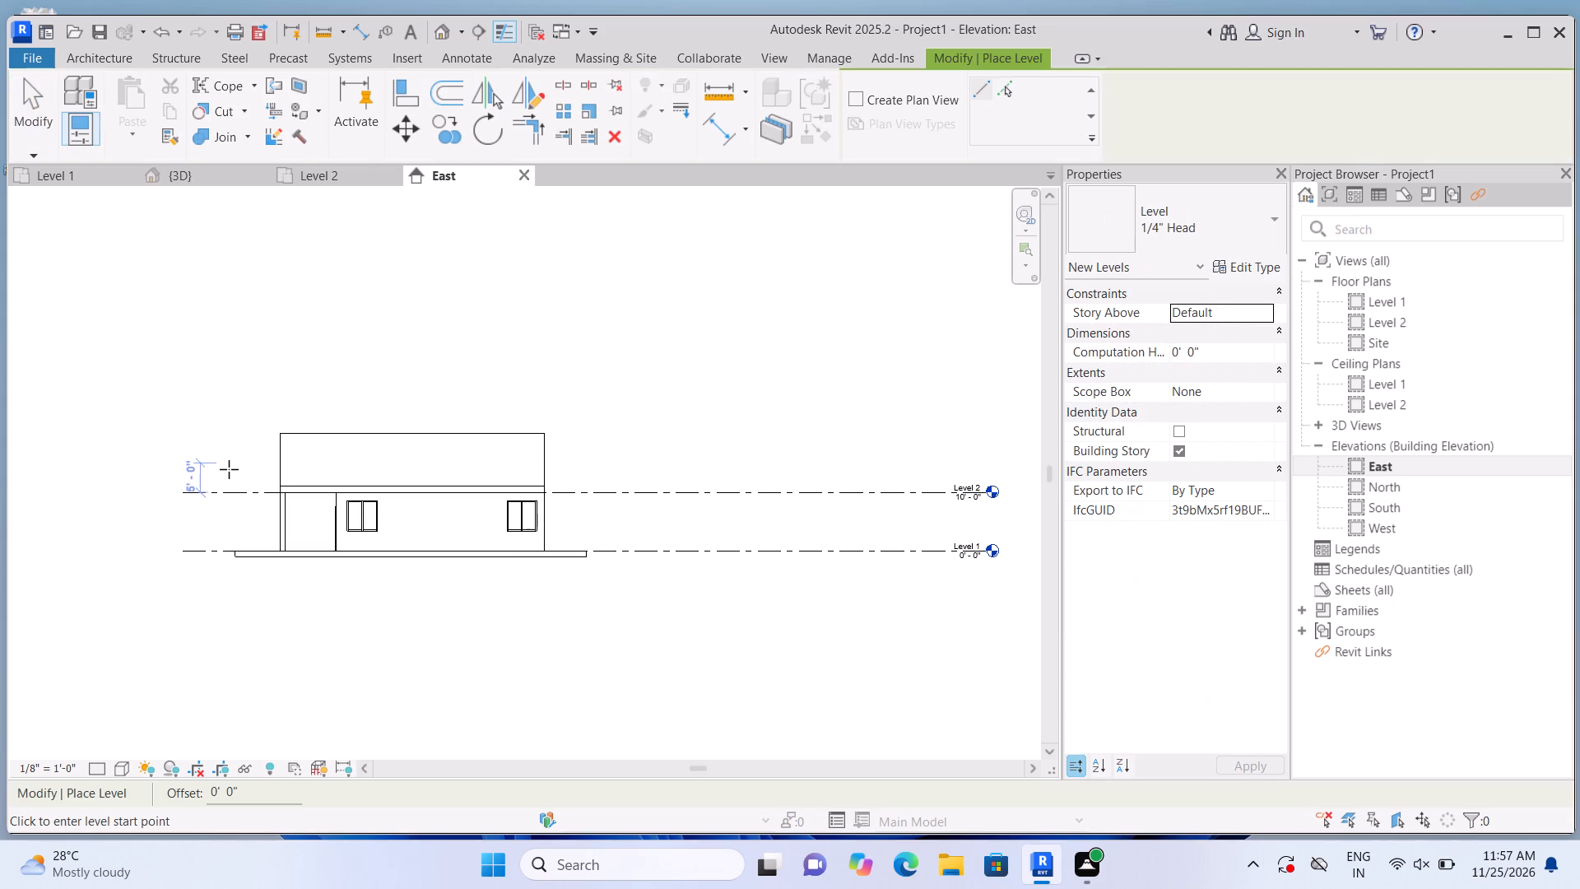
click(236, 431)
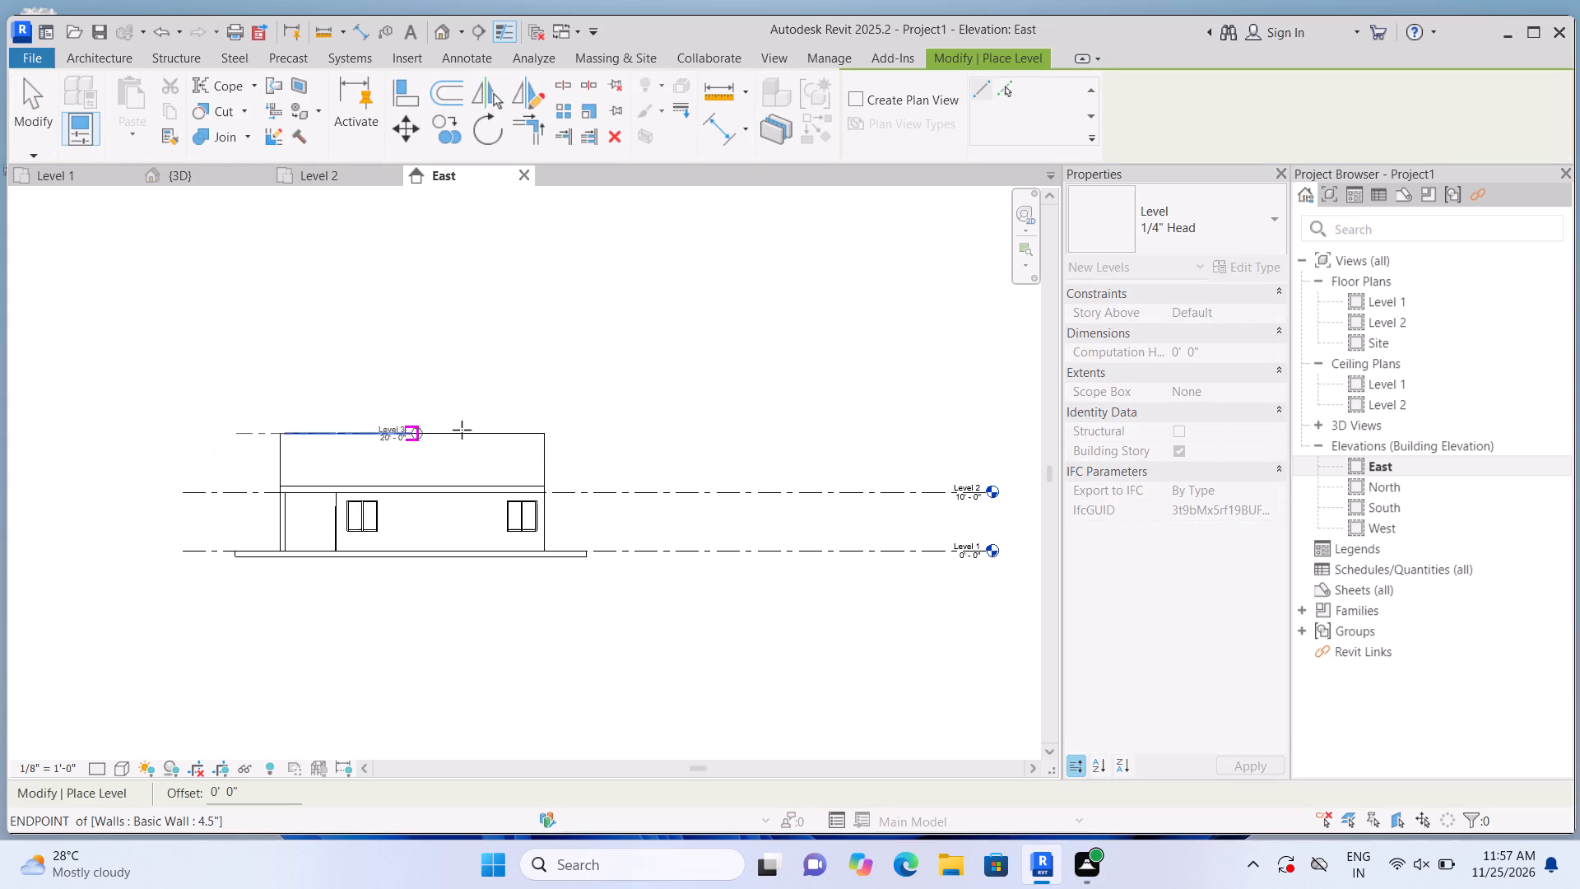
click(992, 469)
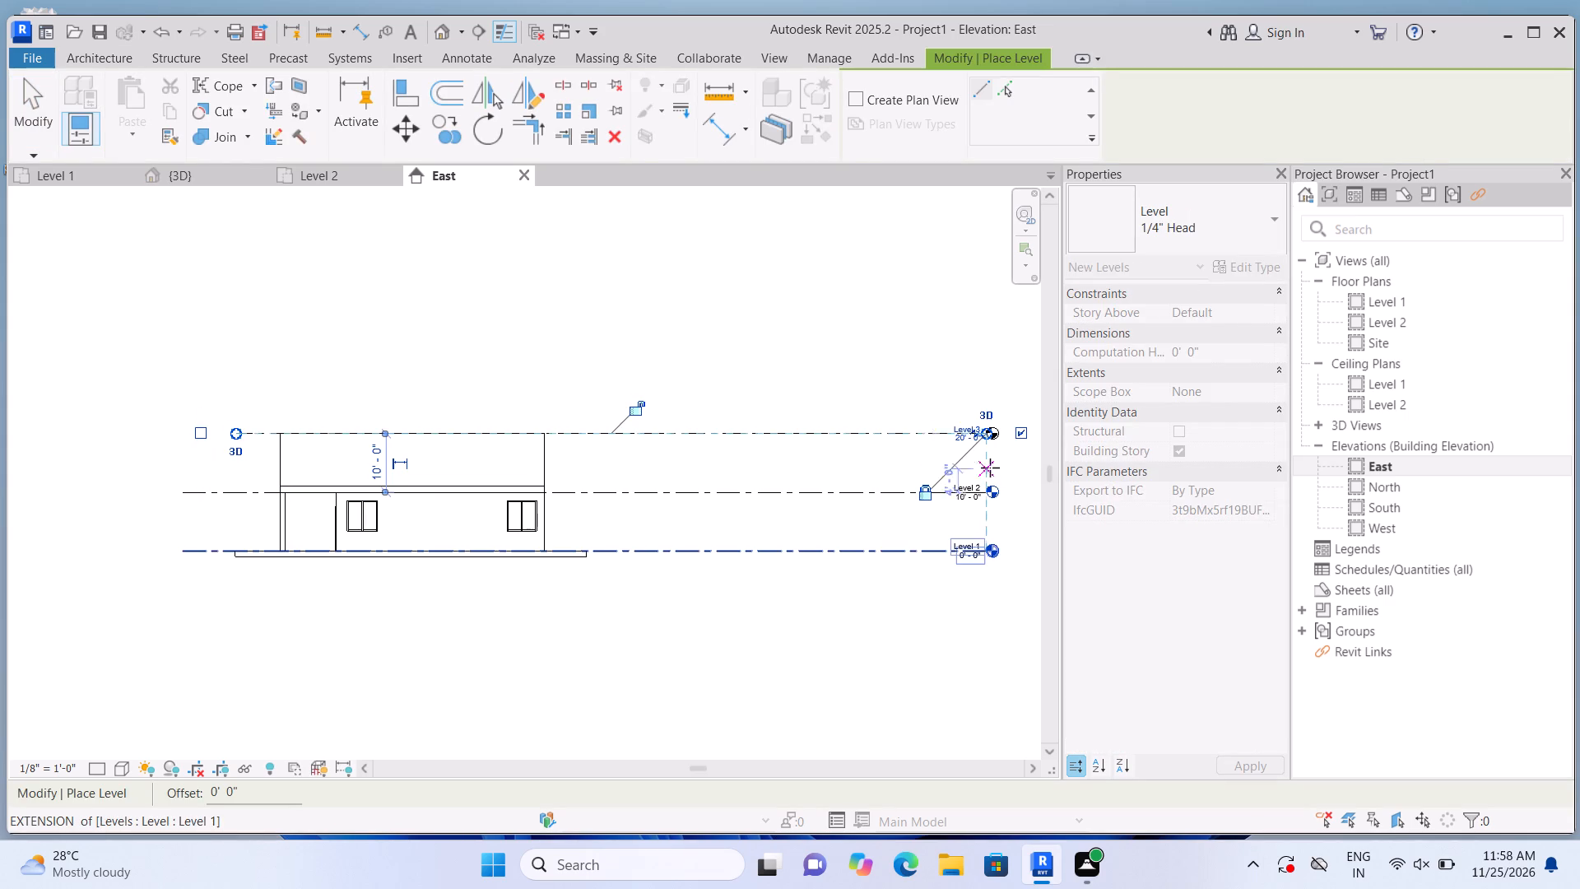
drag(232, 431, 188, 442)
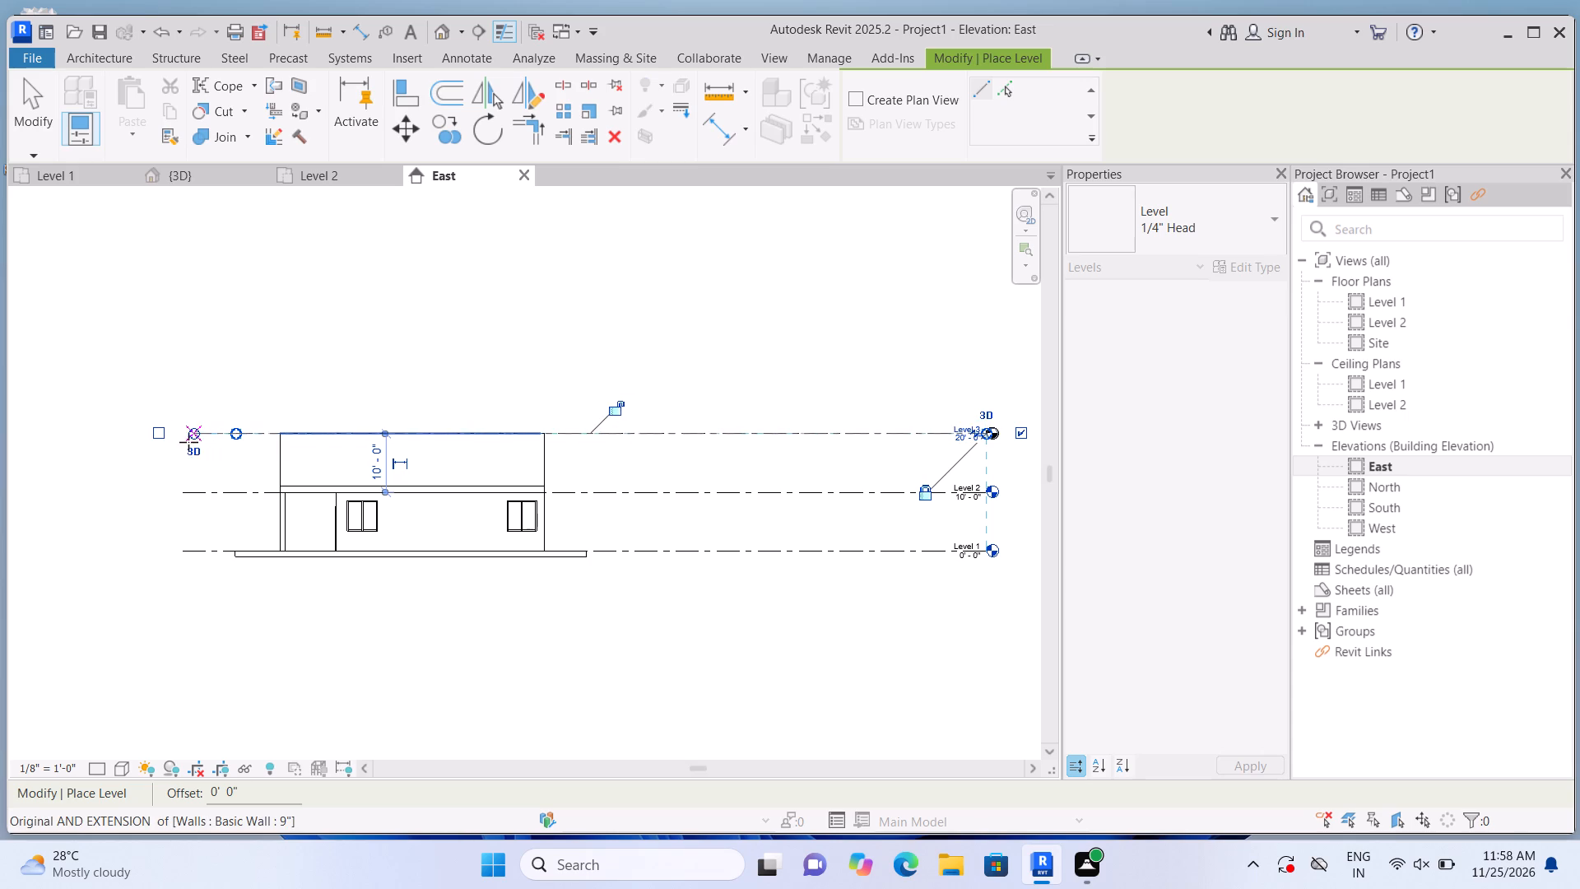
drag(188, 442, 175, 445)
key(Escape)
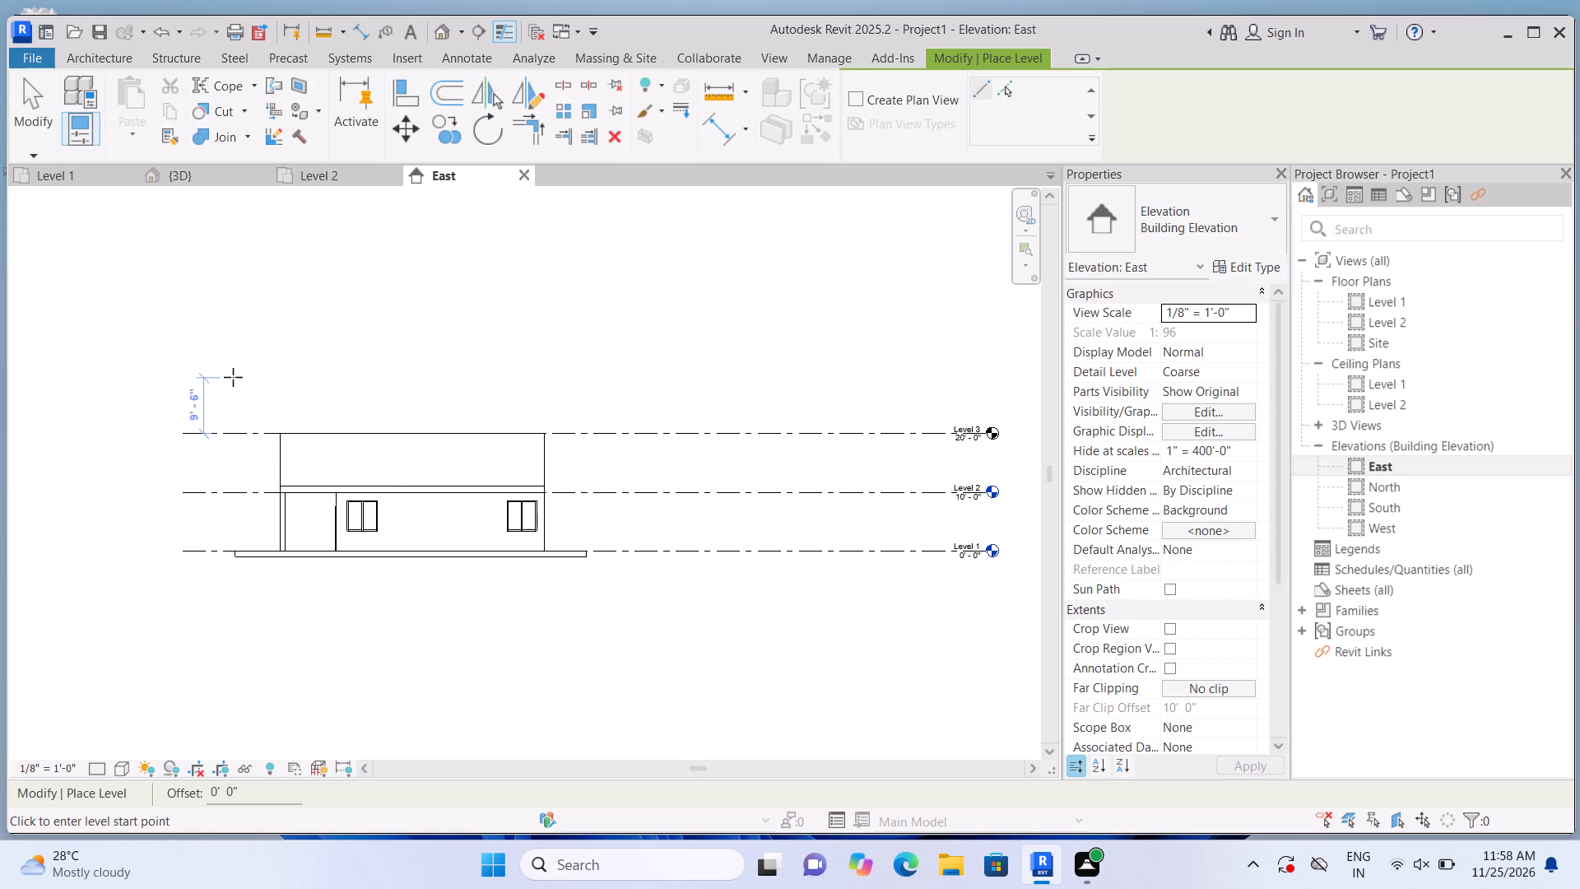
Add a level at 30'-0", 10'-0" above the previous one, and align both its ends with the levels below.
click(235, 374)
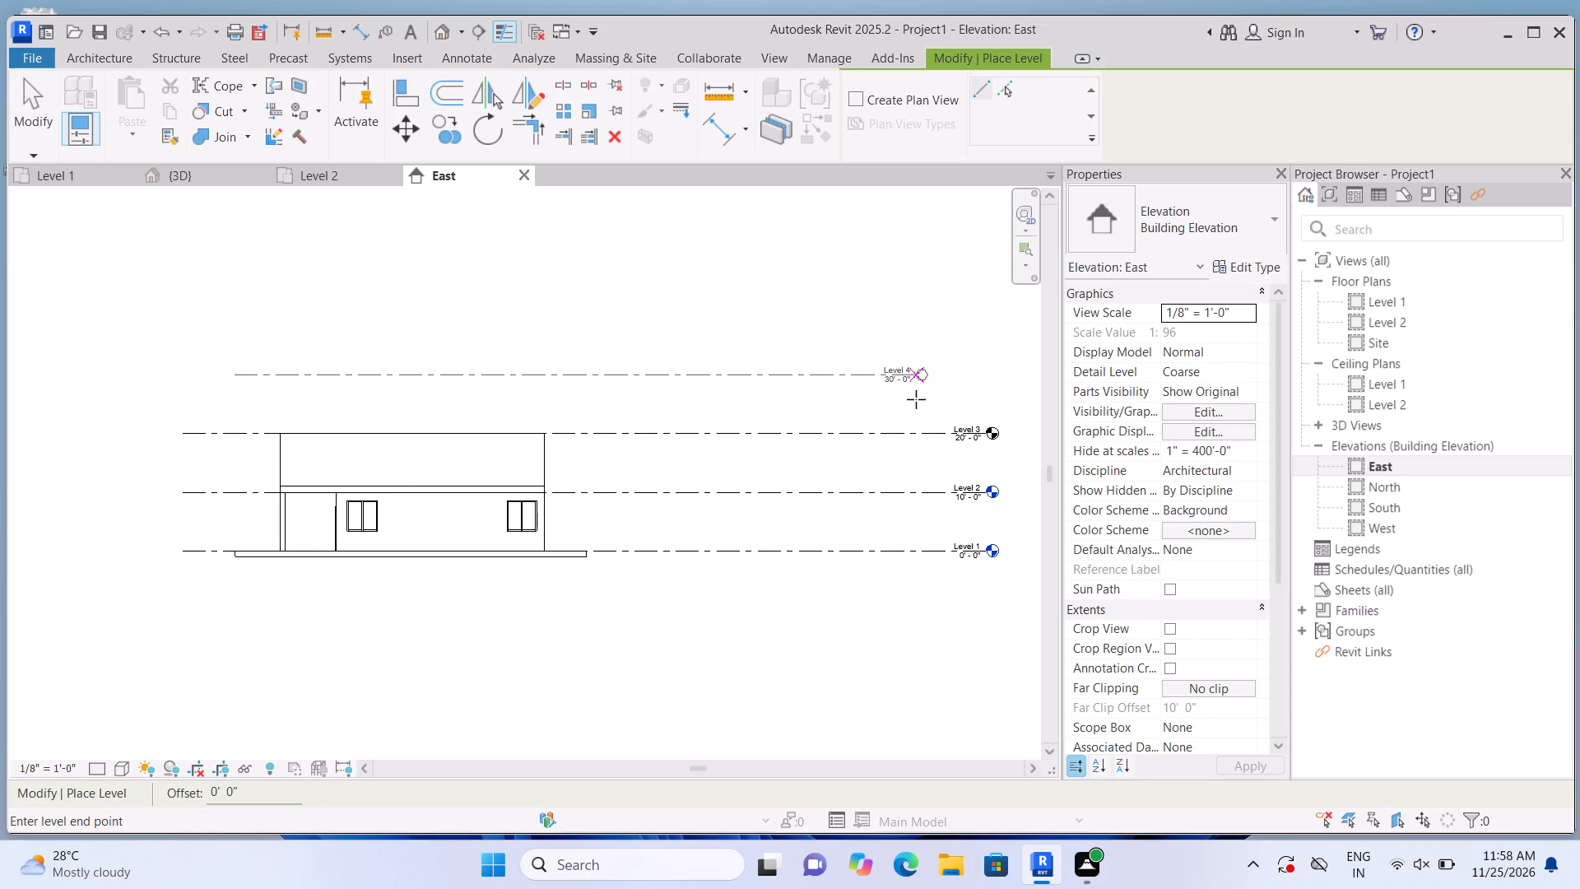
click(981, 409)
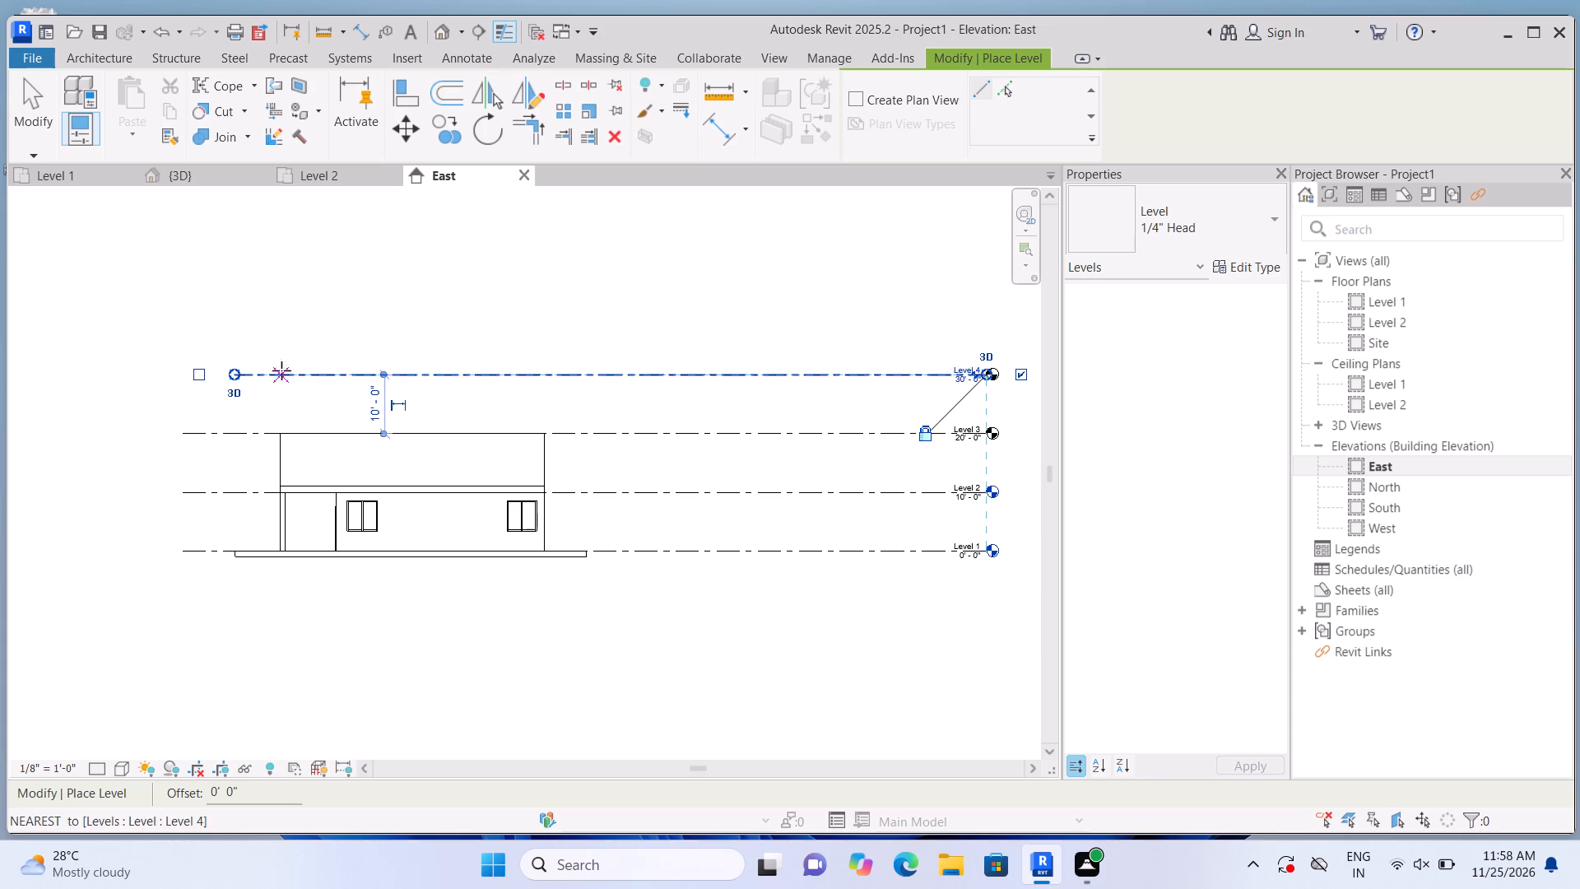
drag(237, 373, 224, 376)
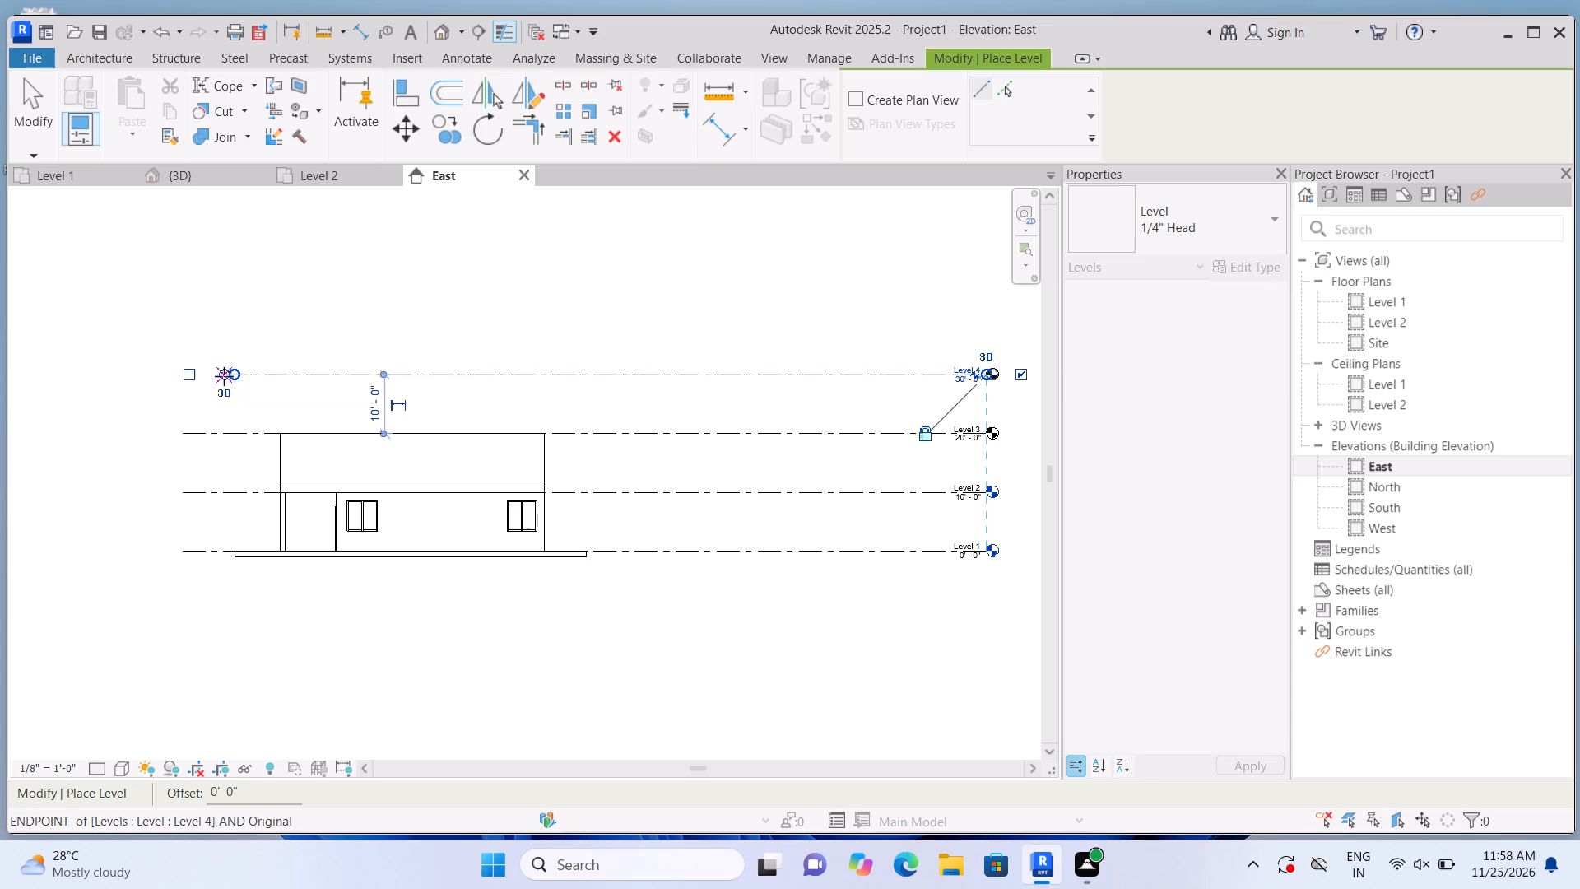
drag(224, 376, 185, 387)
click(185, 387)
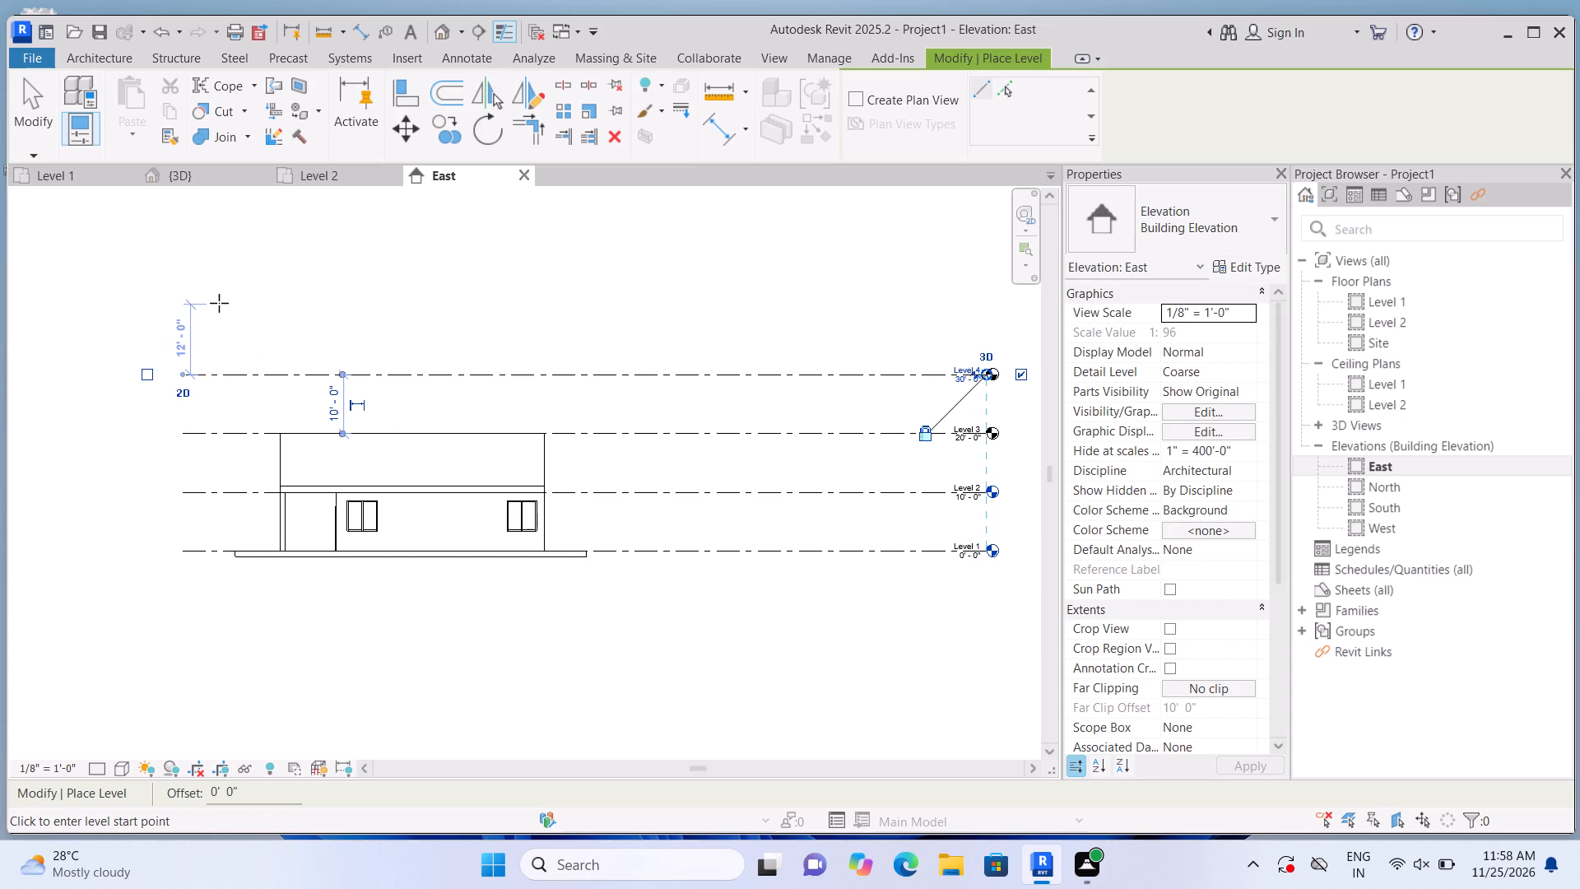
key(Escape)
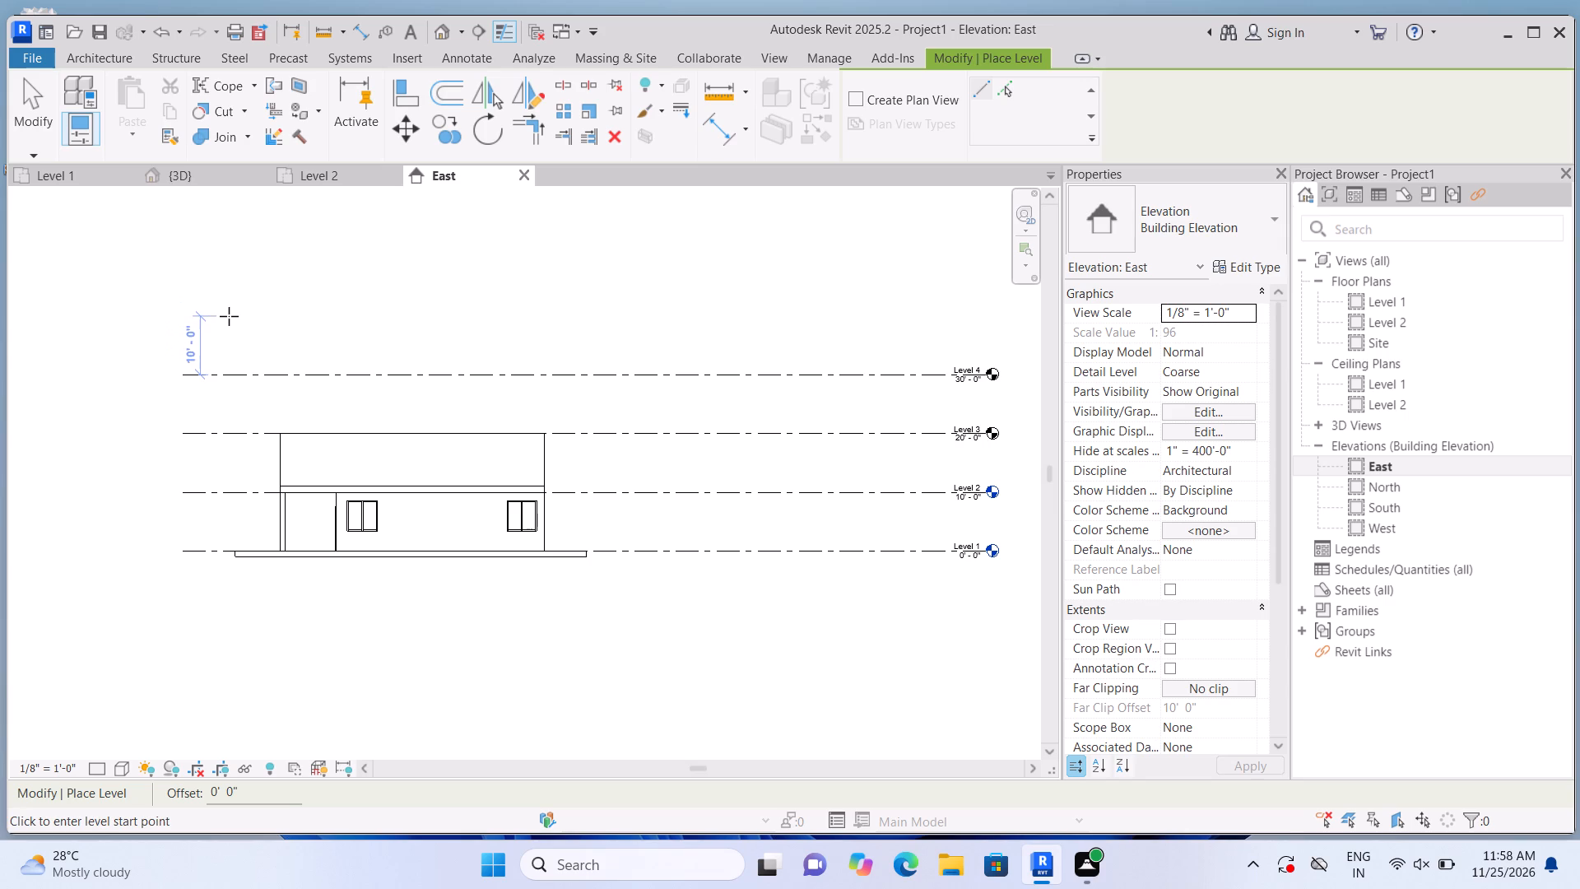
Add a level at 40'-0", 10'-0" above the previous one, and align both its ends with the levels below.
click(229, 316)
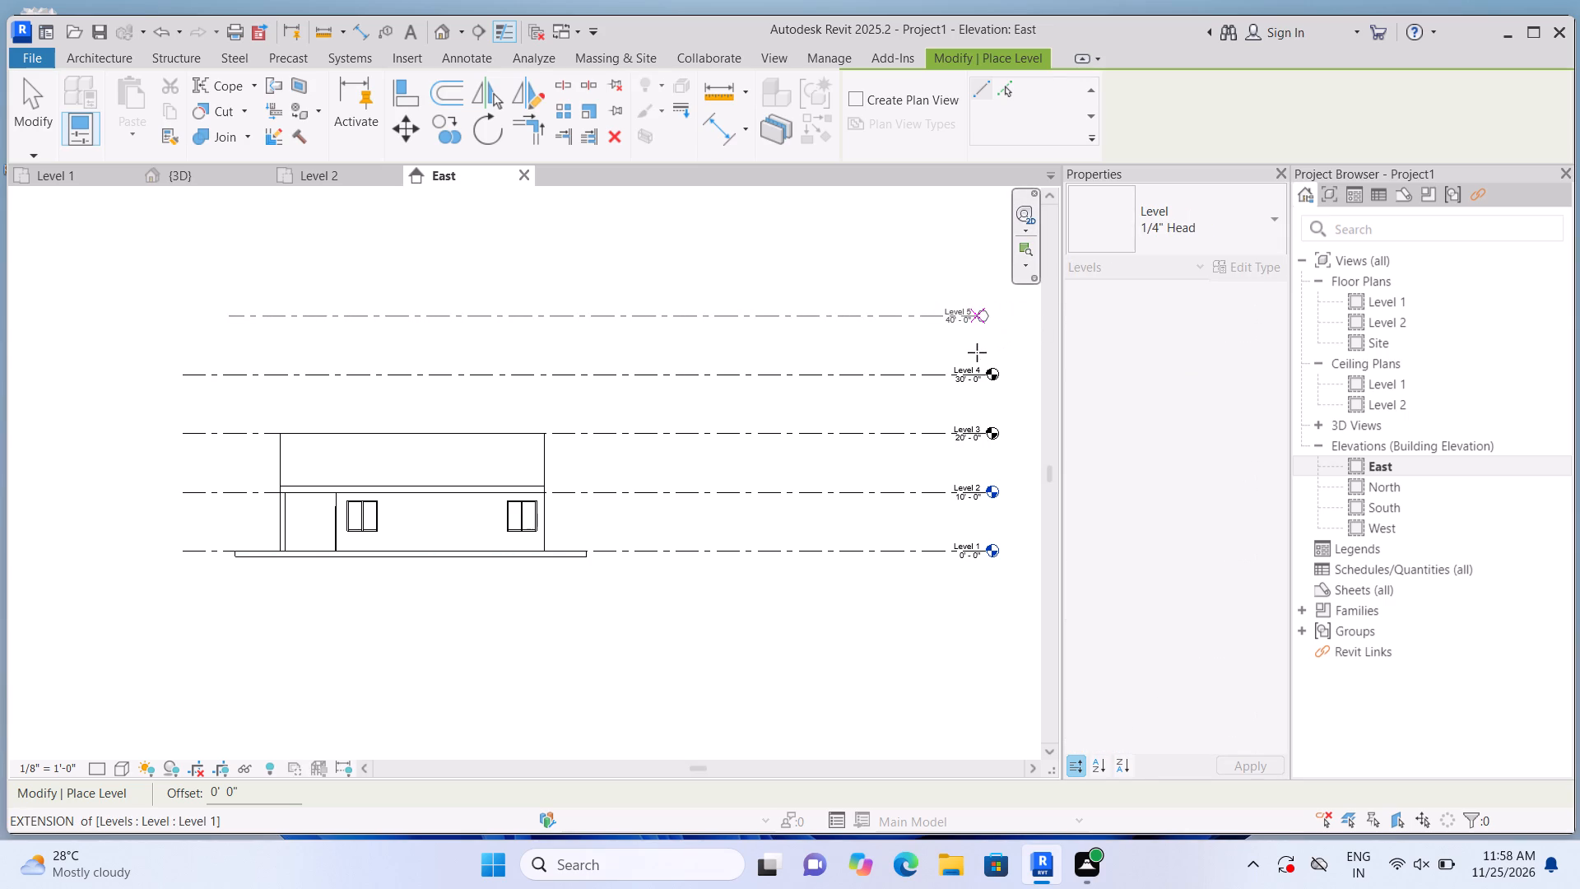
click(980, 351)
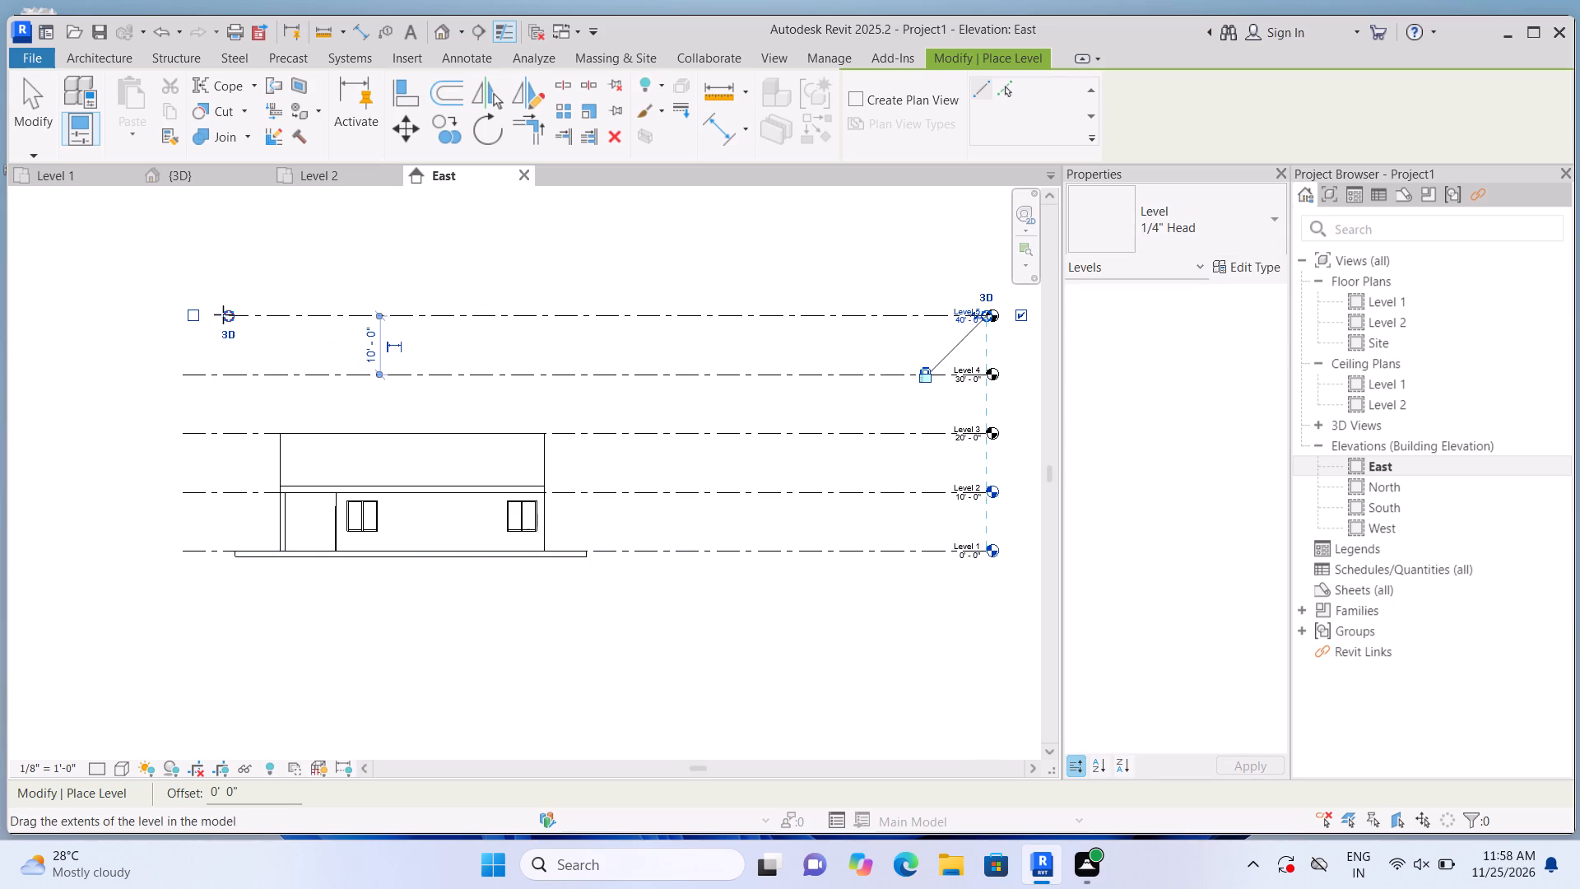
drag(223, 314, 175, 334)
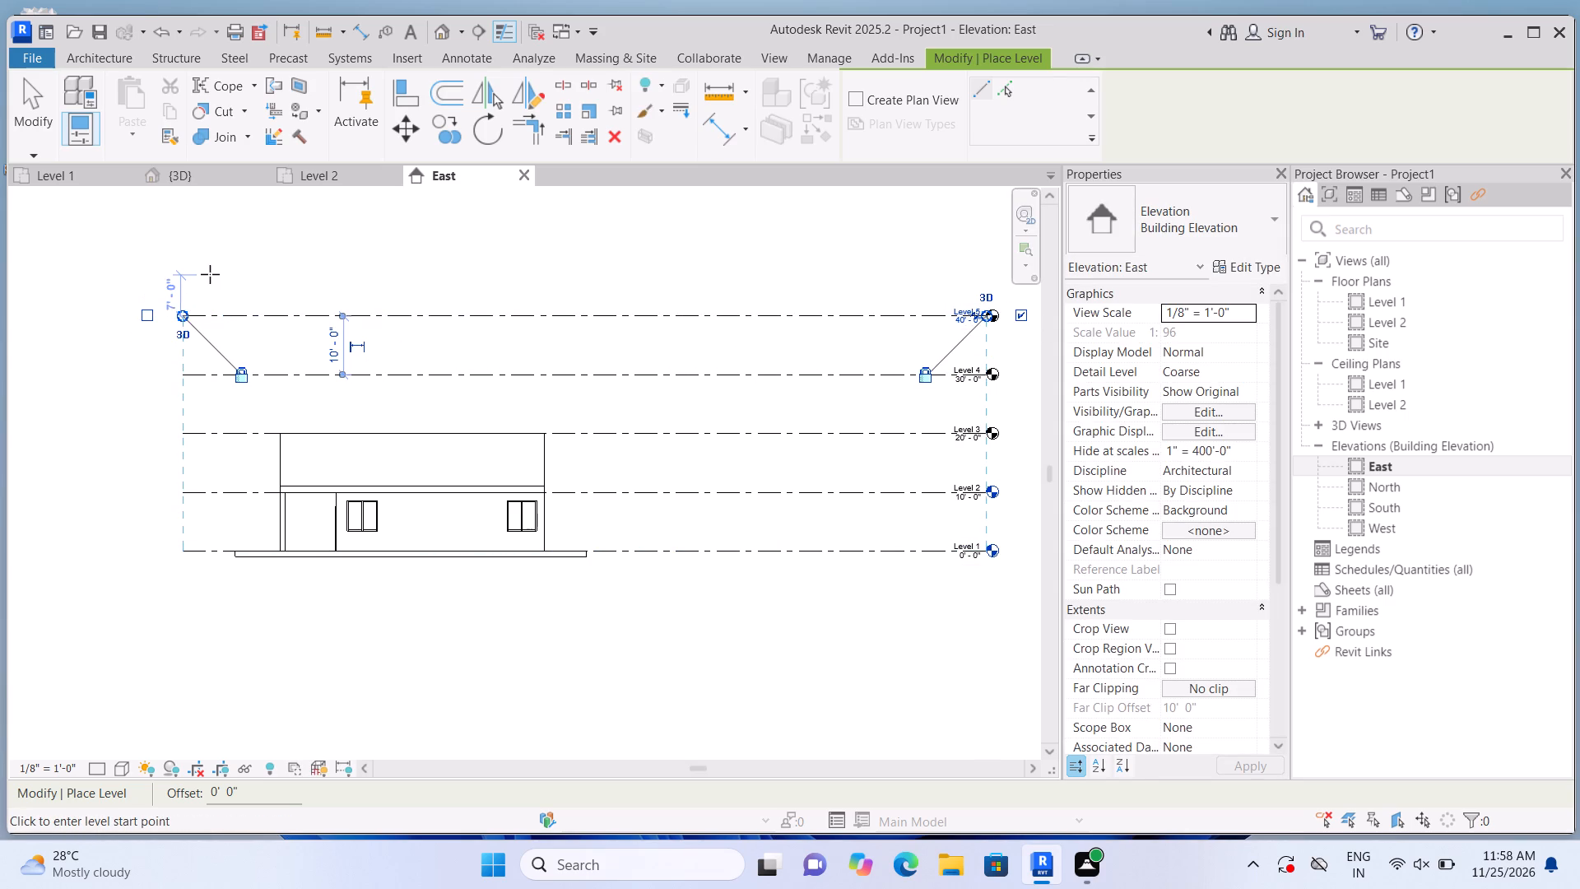
key(Escape)
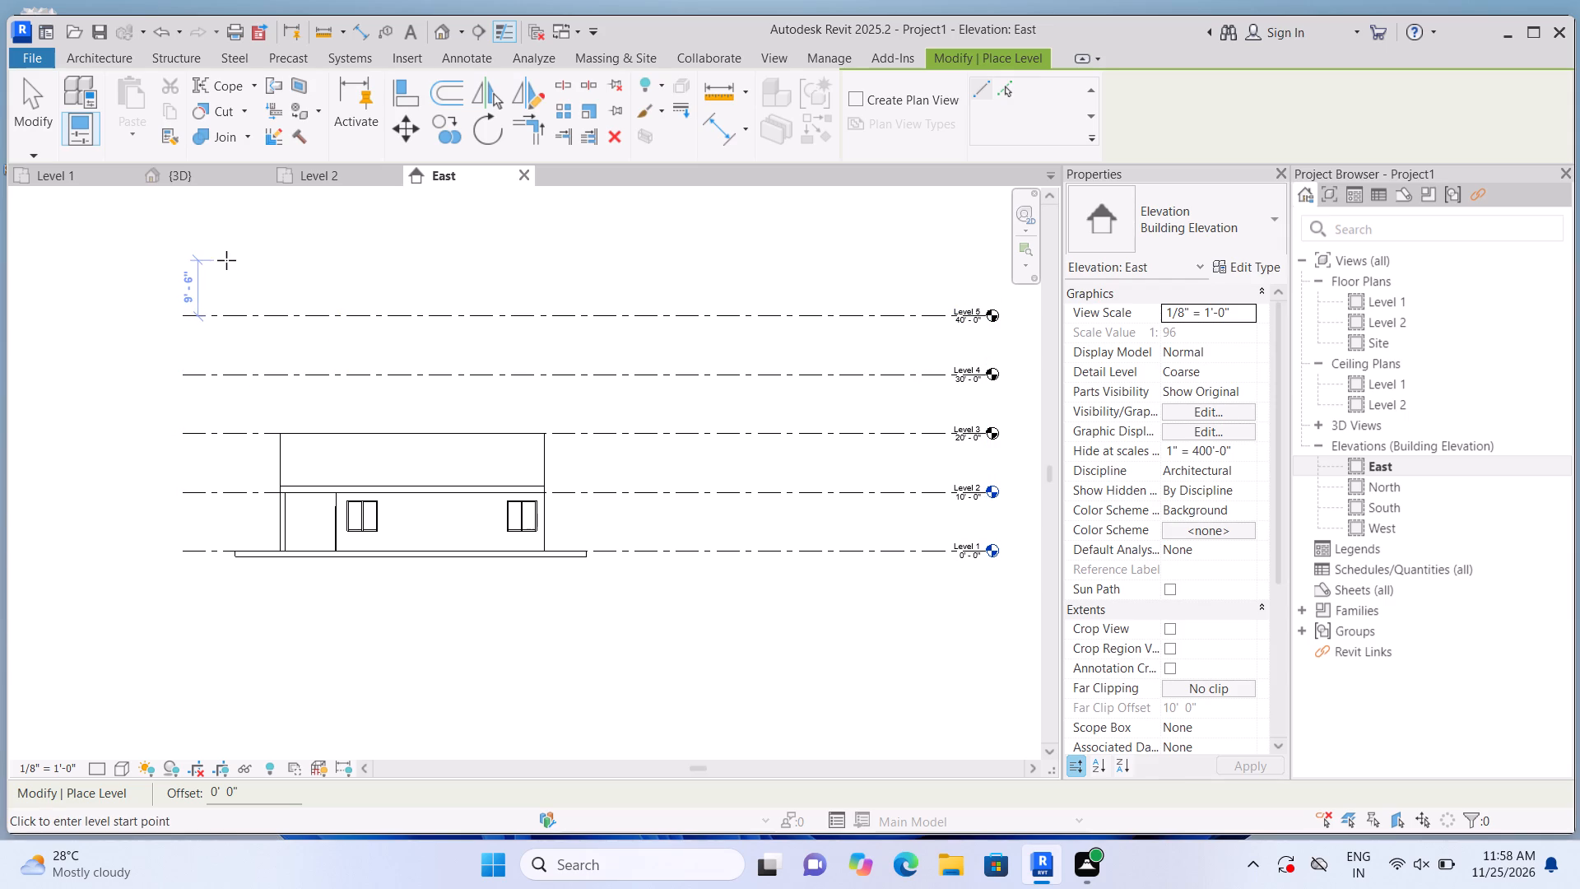
Add a level at 50'-0", 10'-0" above the previous one, and align both its ends with the levels below.
click(228, 256)
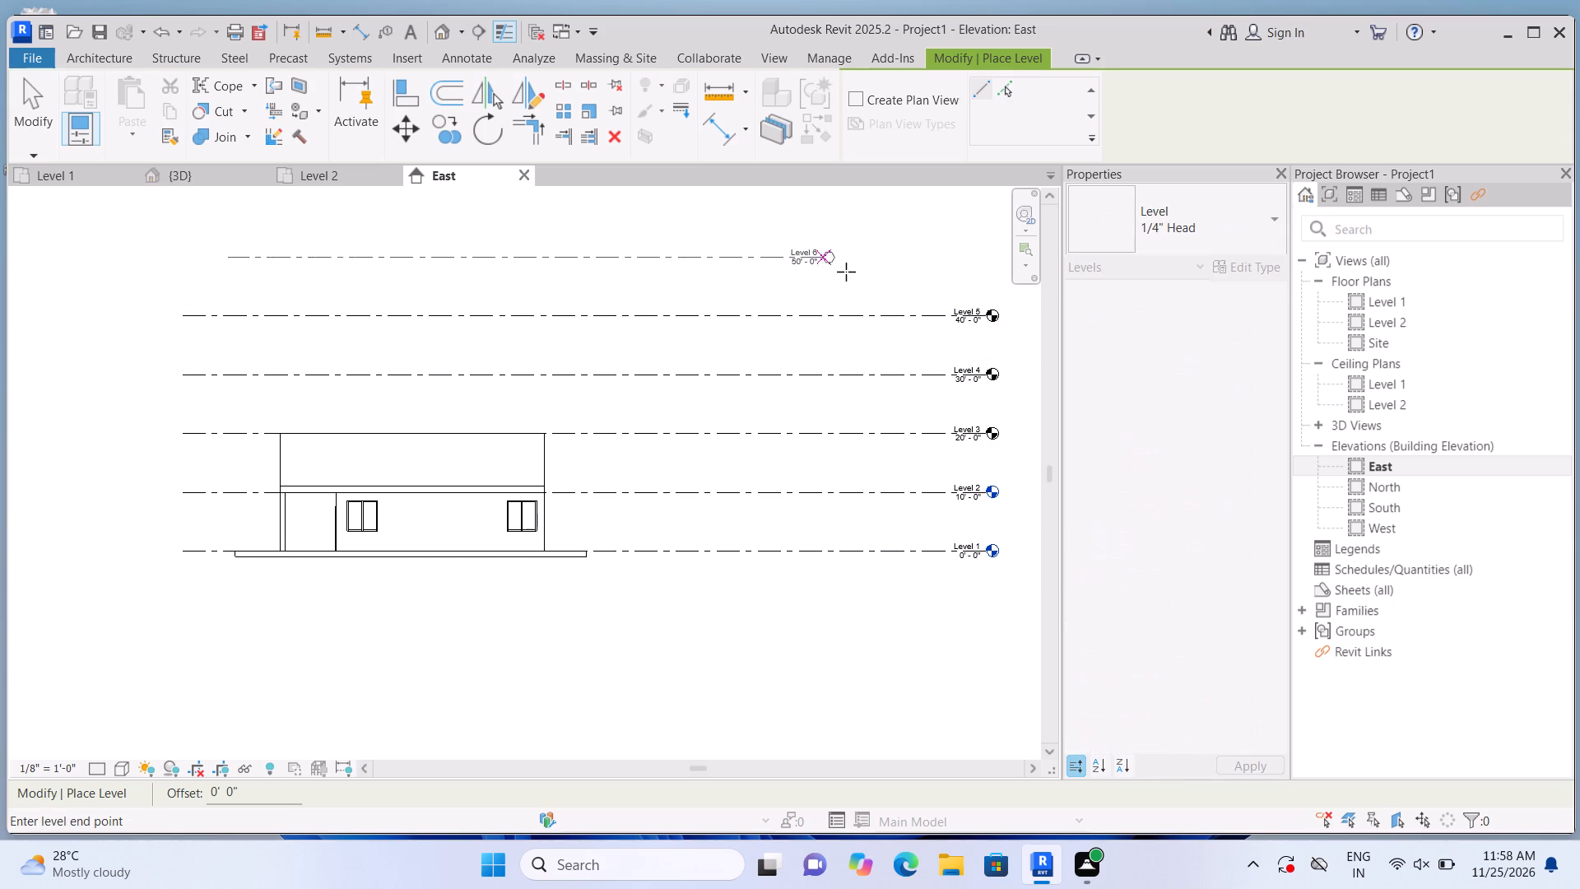
click(993, 300)
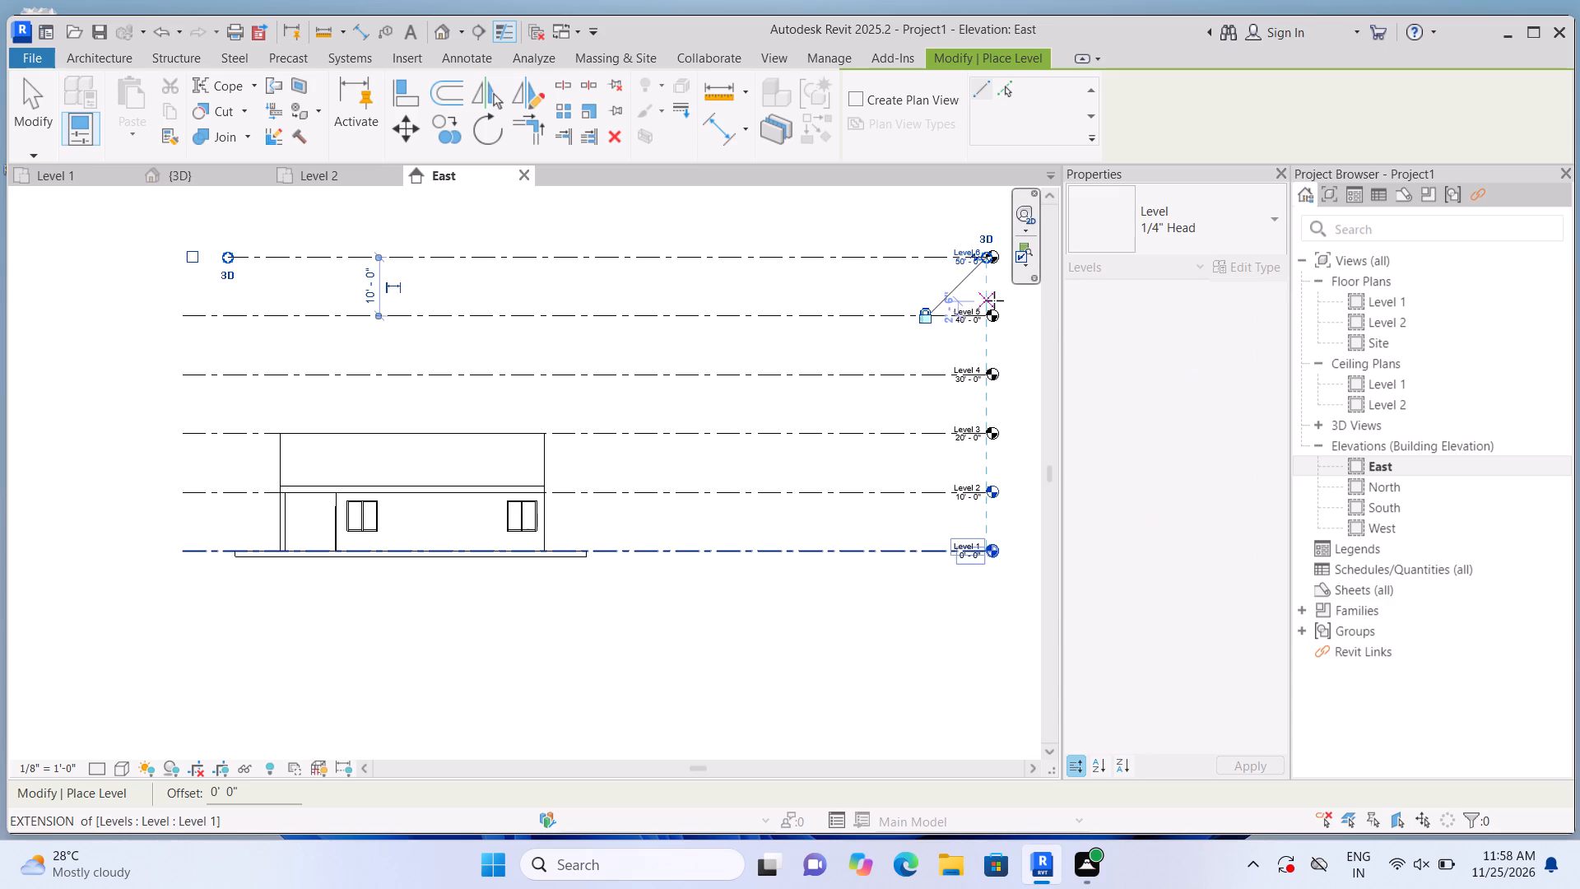
drag(227, 255, 215, 263)
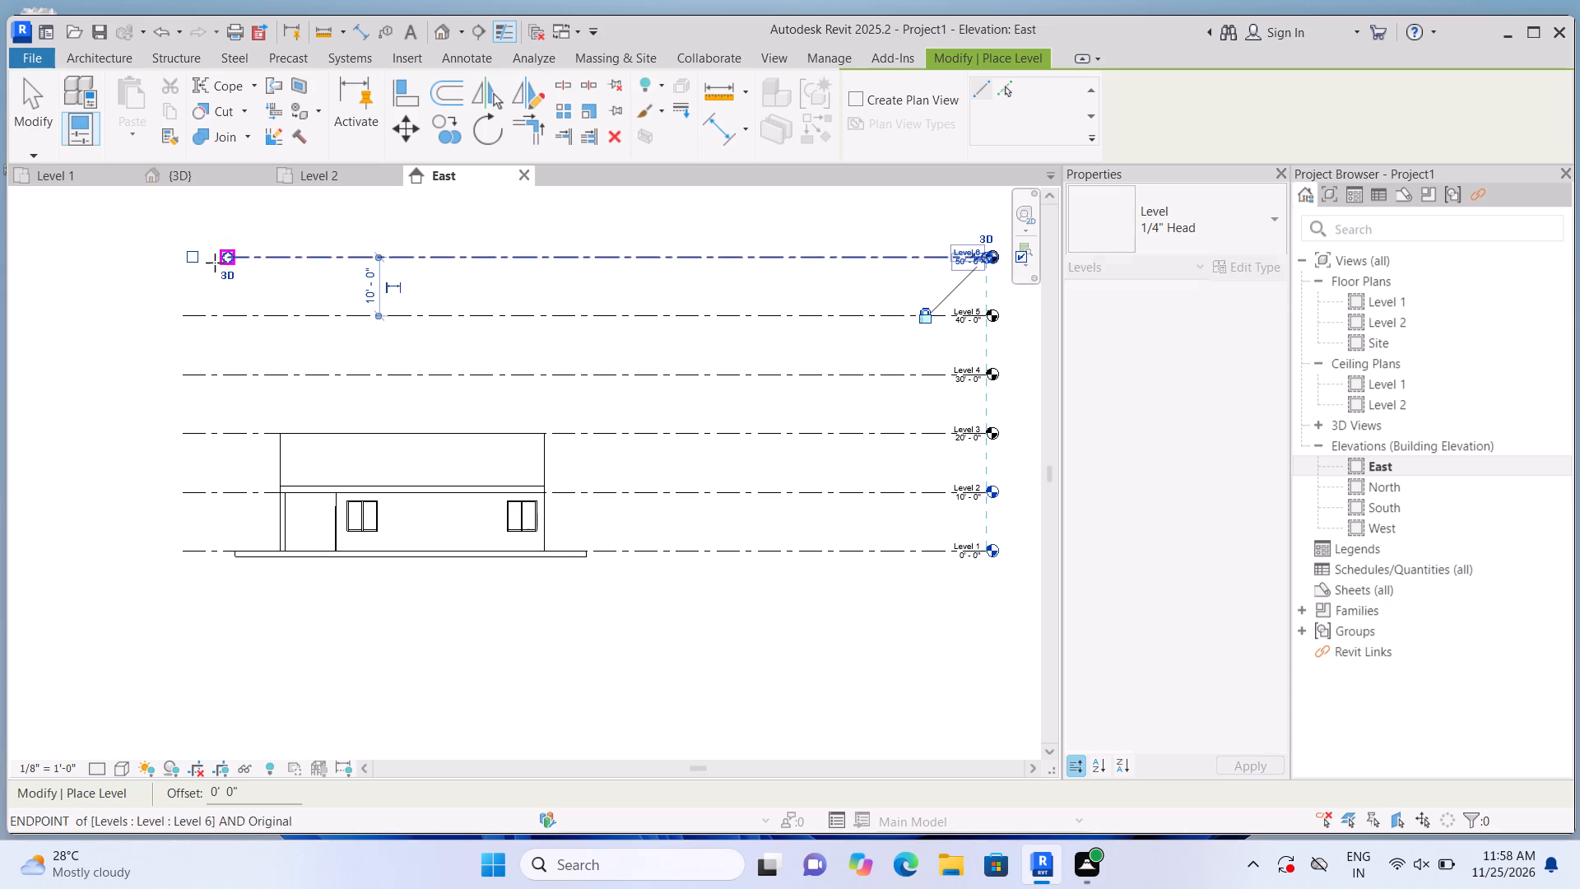
drag(215, 263, 184, 272)
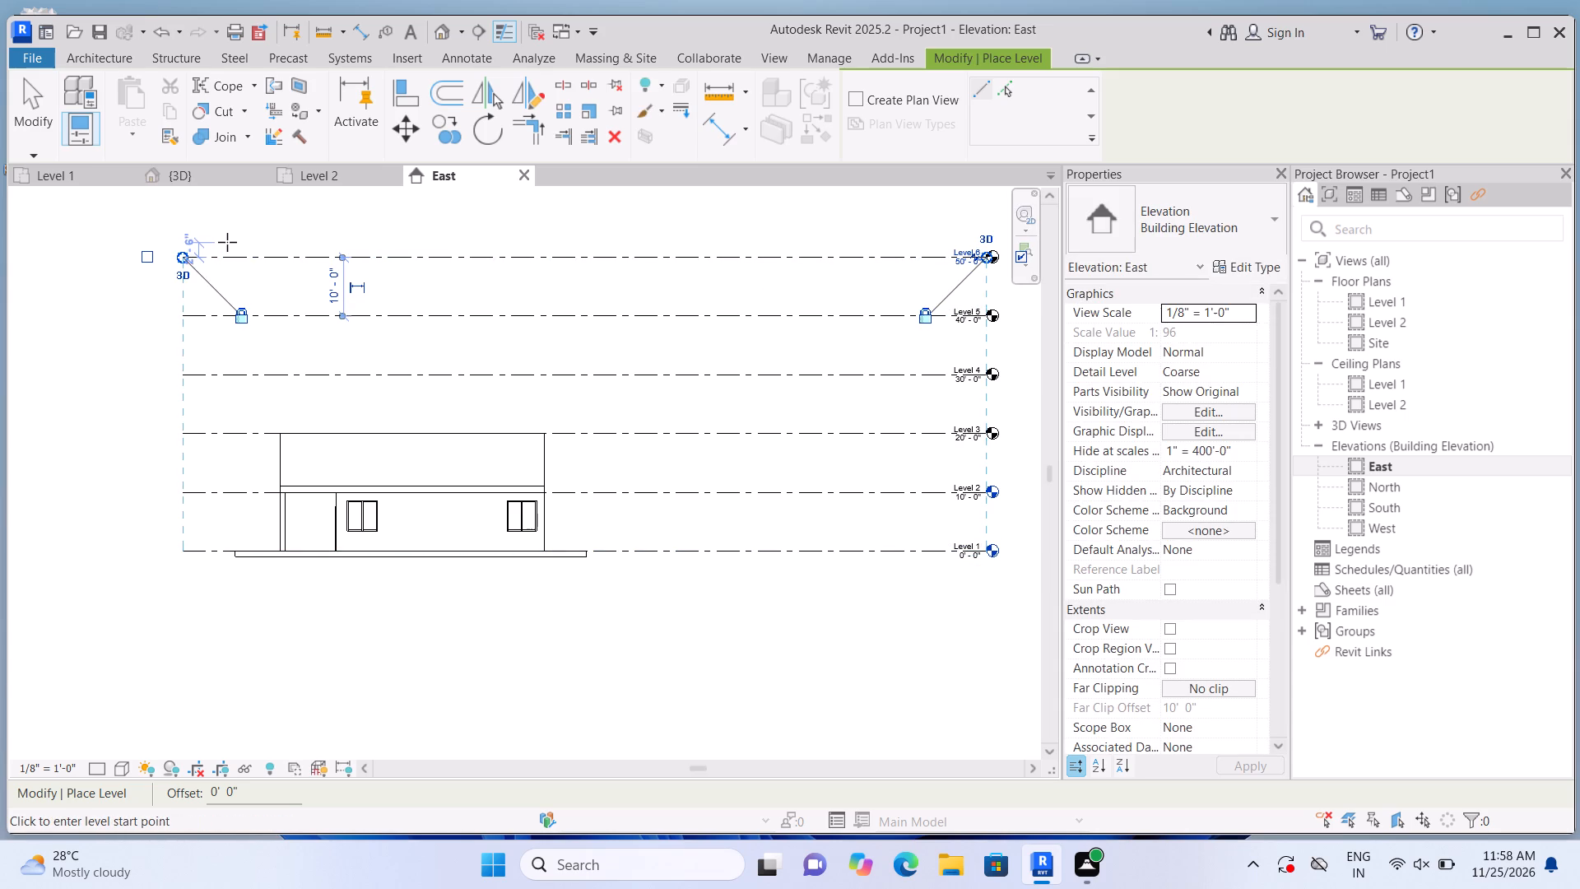
key(Escape)
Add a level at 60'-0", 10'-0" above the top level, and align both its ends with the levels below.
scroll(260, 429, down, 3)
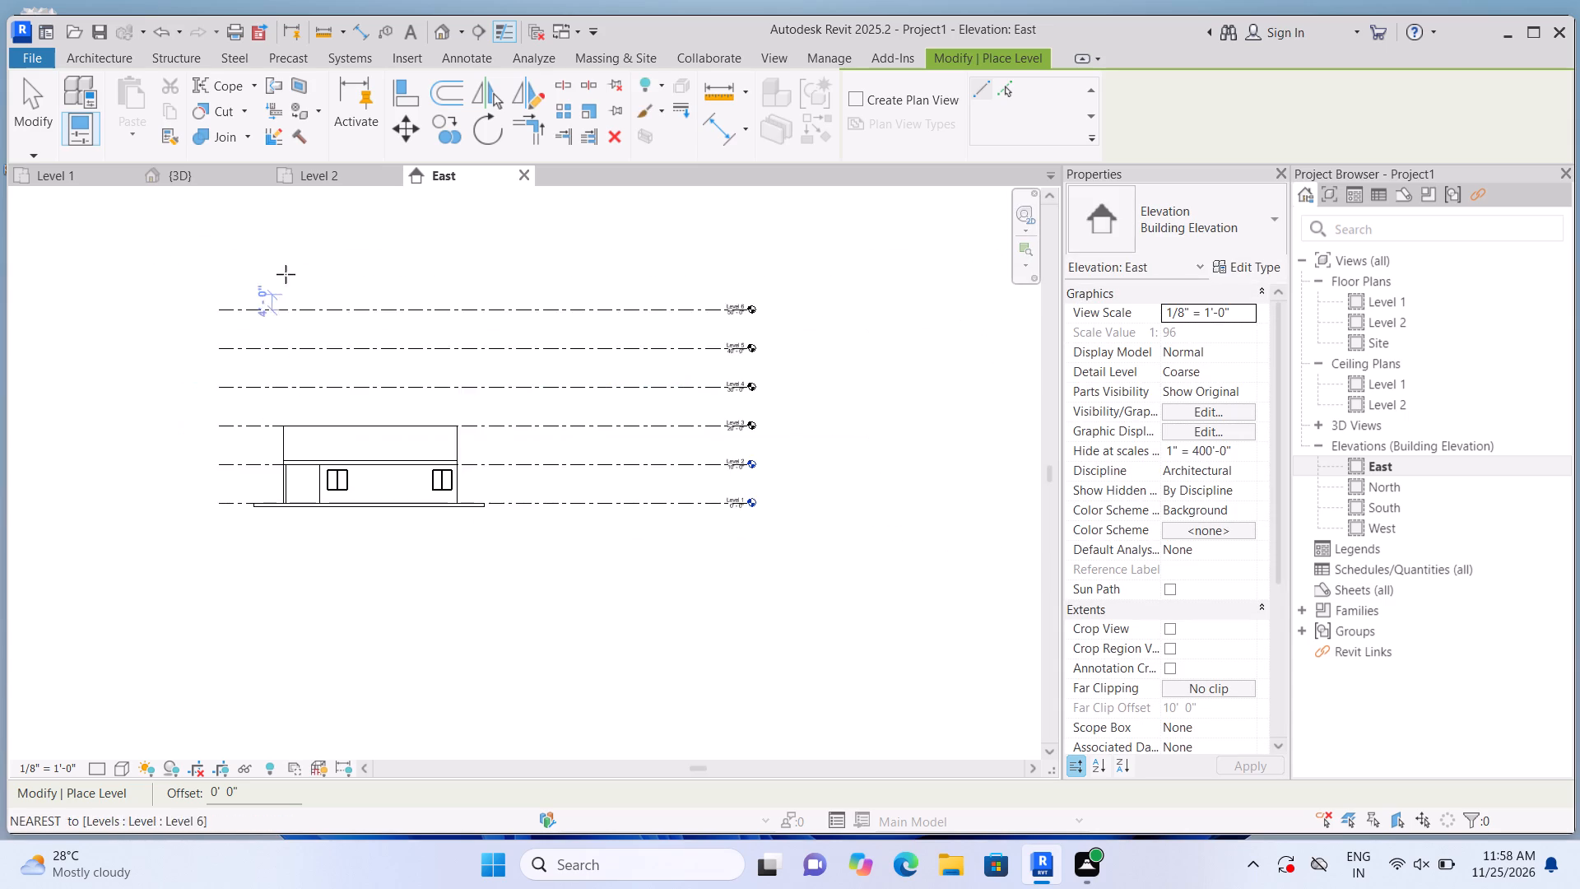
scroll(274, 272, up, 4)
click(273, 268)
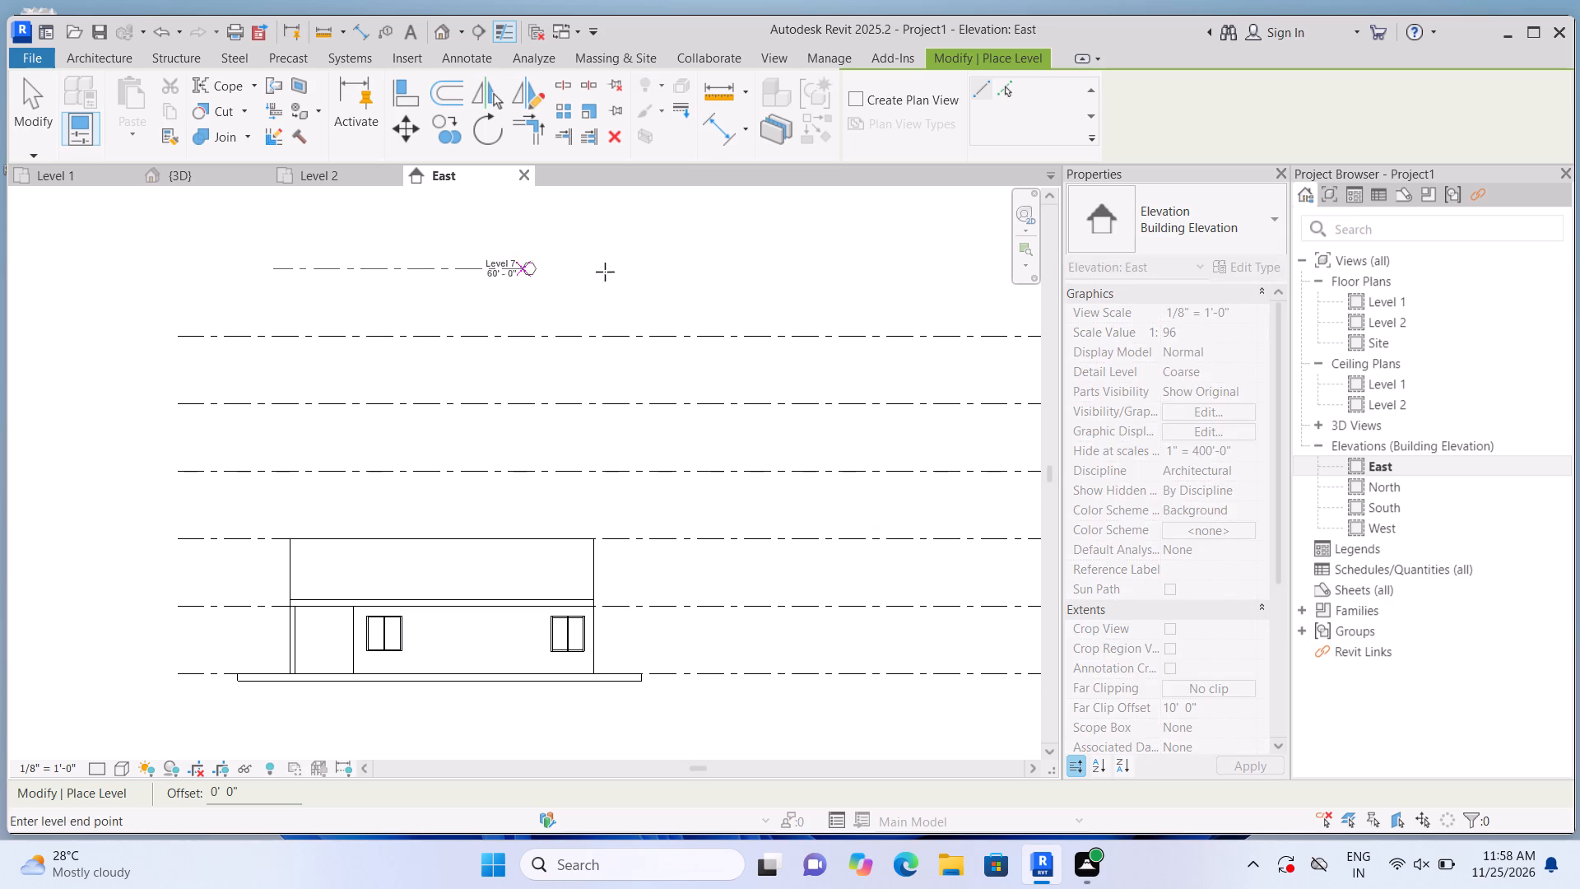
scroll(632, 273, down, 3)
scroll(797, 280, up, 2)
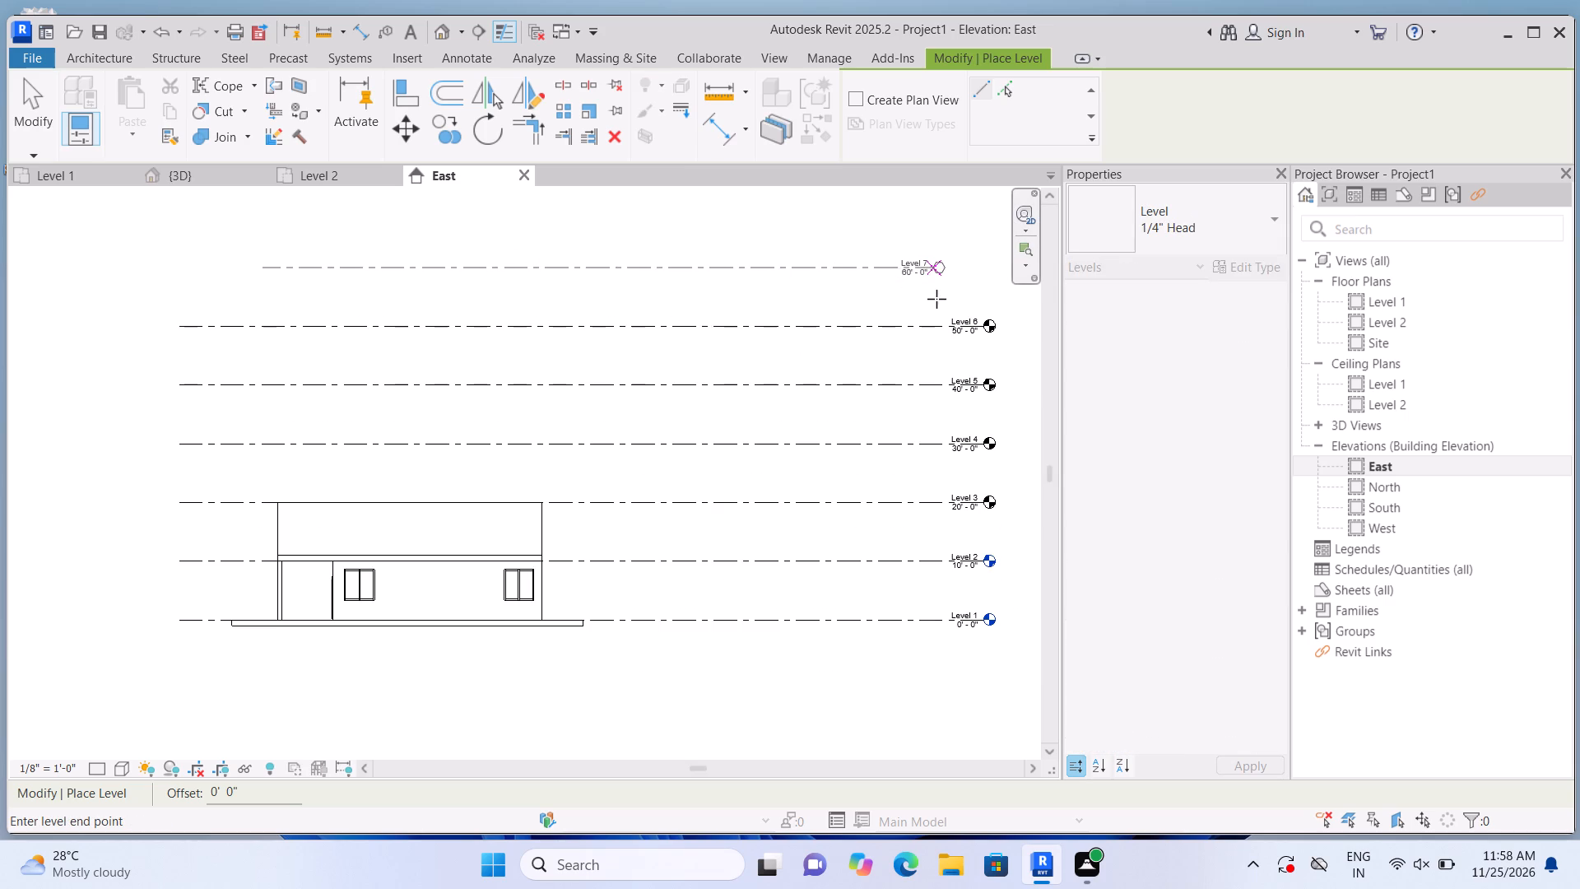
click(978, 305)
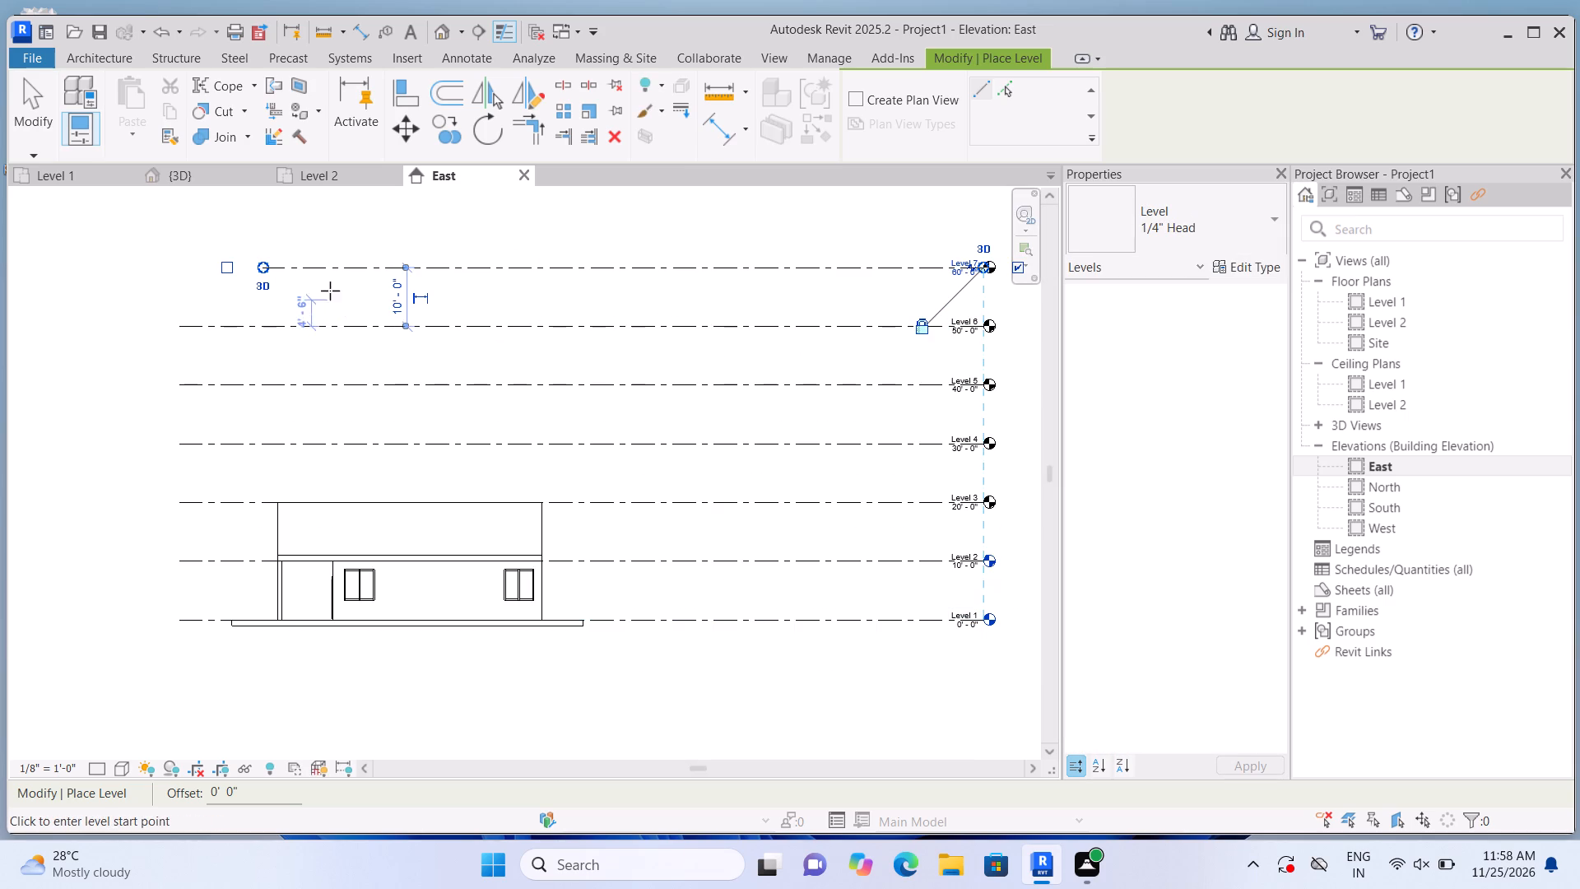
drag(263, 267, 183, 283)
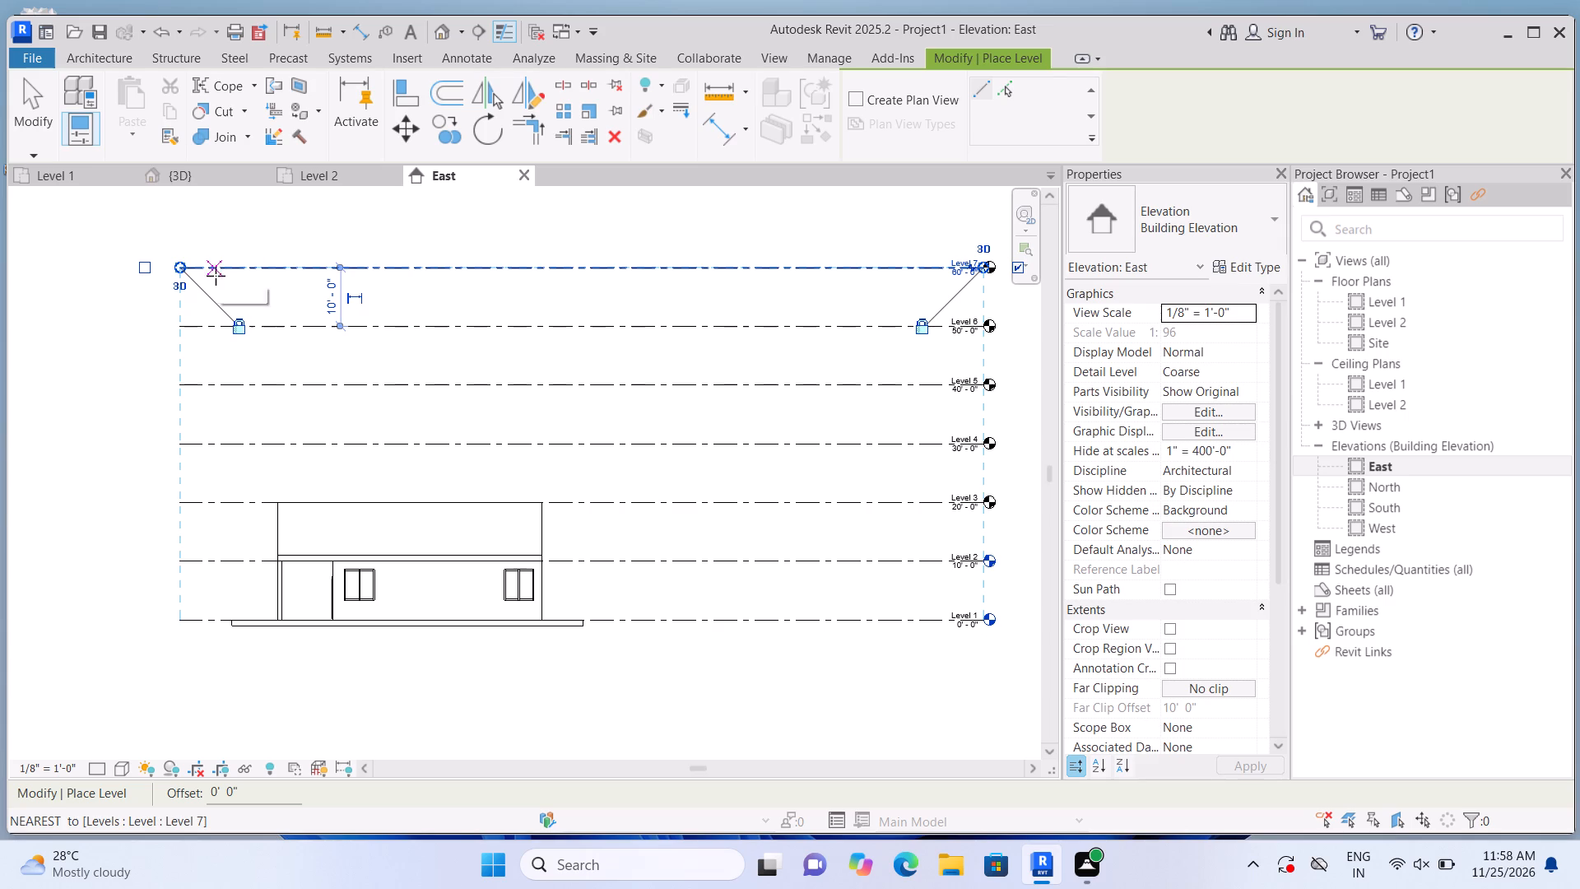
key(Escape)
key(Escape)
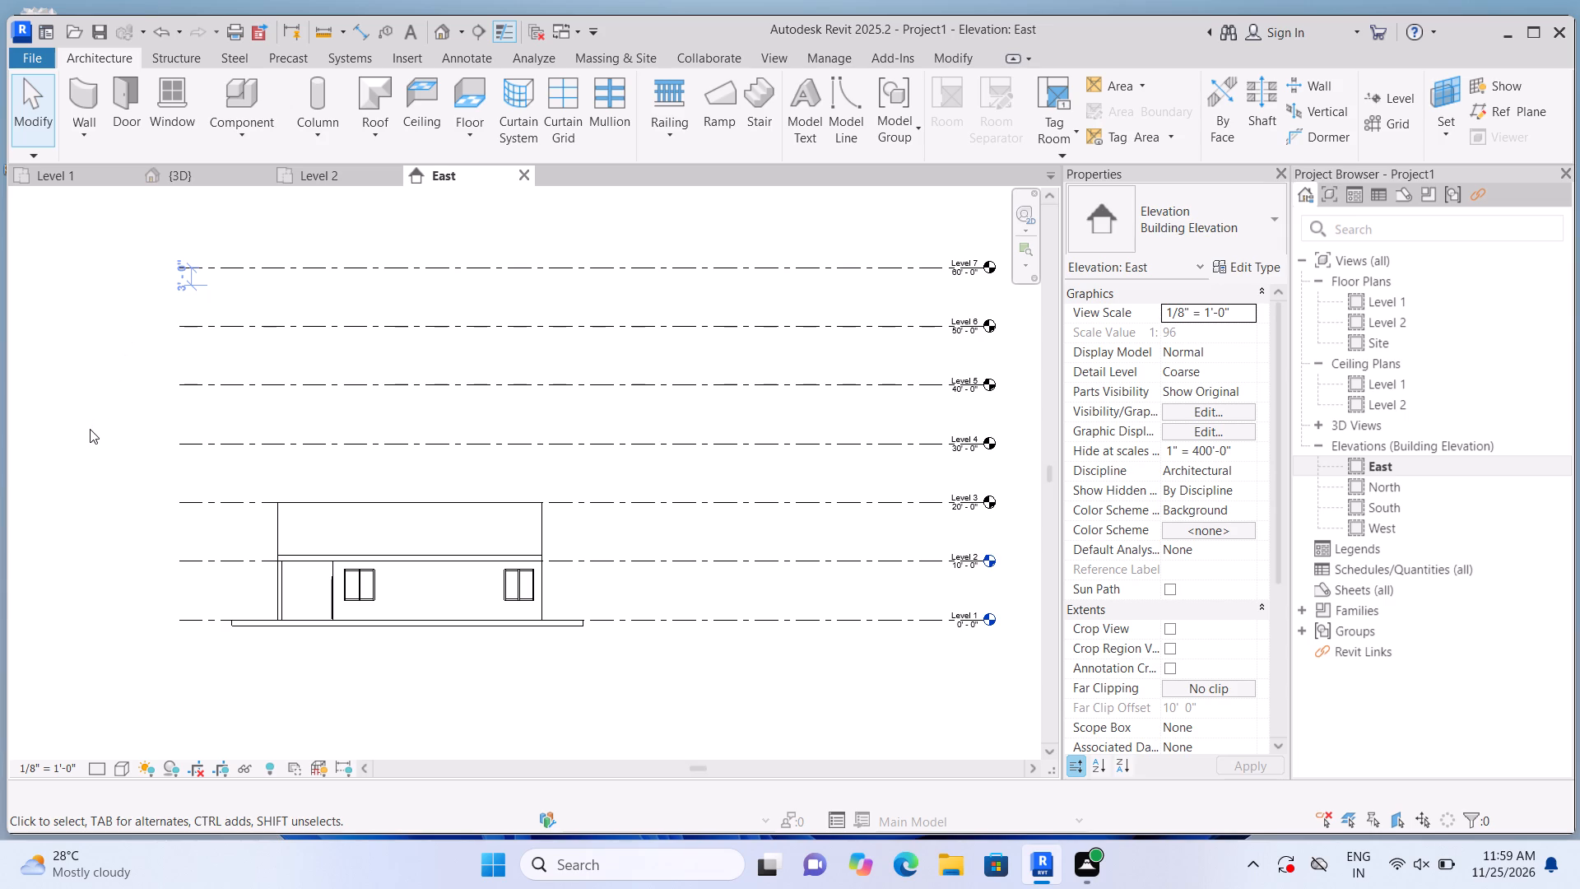
Delete the five levels above Level 2, from 20'-0" up to 60'-0", in the East elevation.
scroll(86, 456, down, 1)
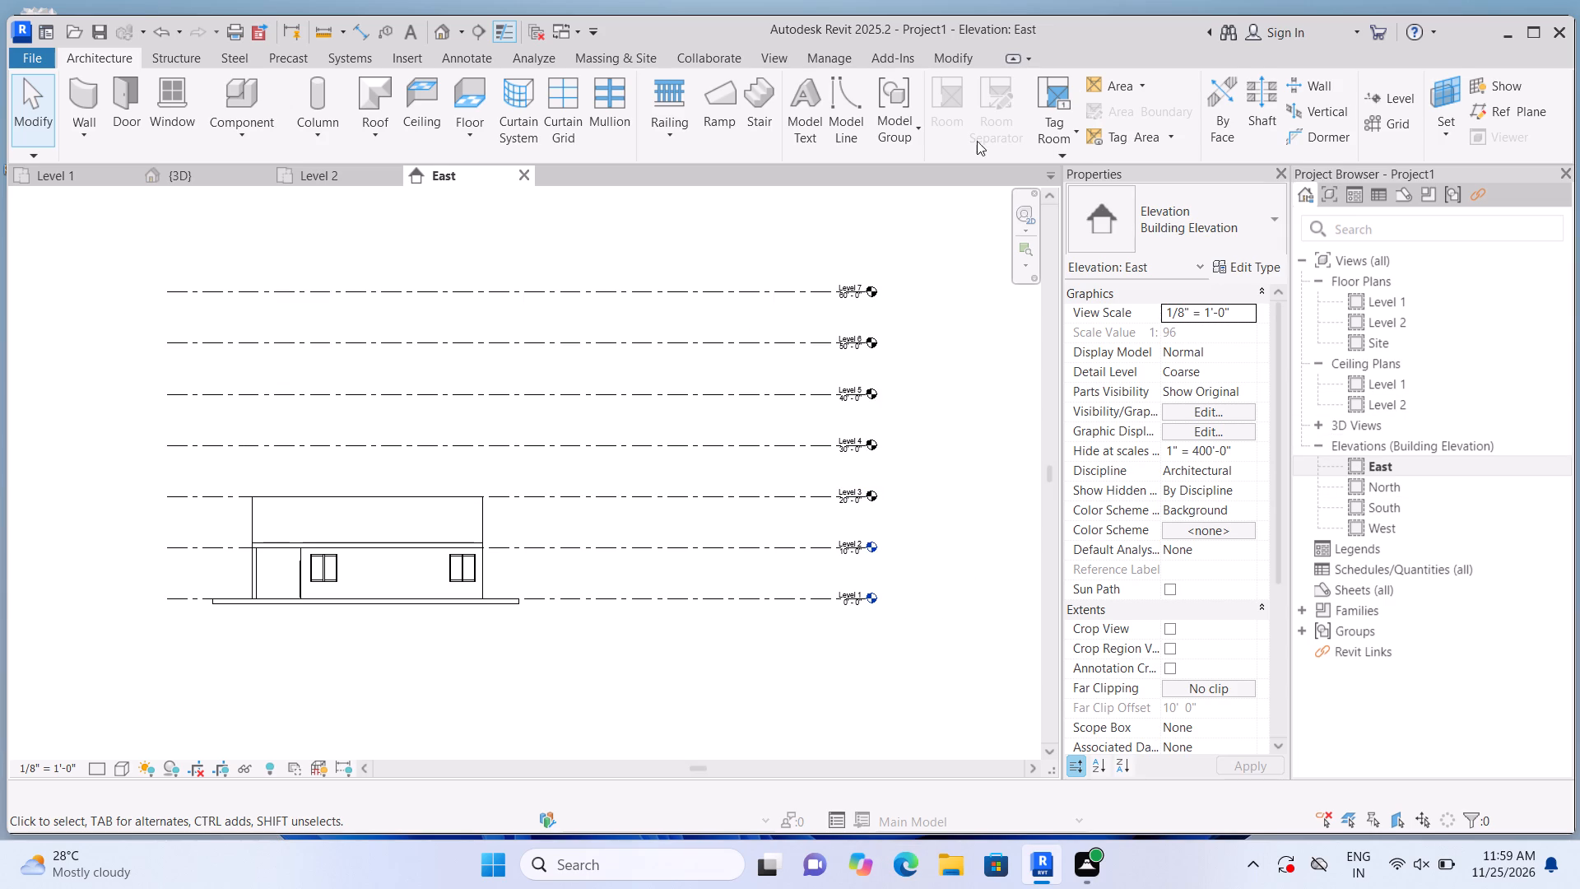
scroll(547, 540, up, 1)
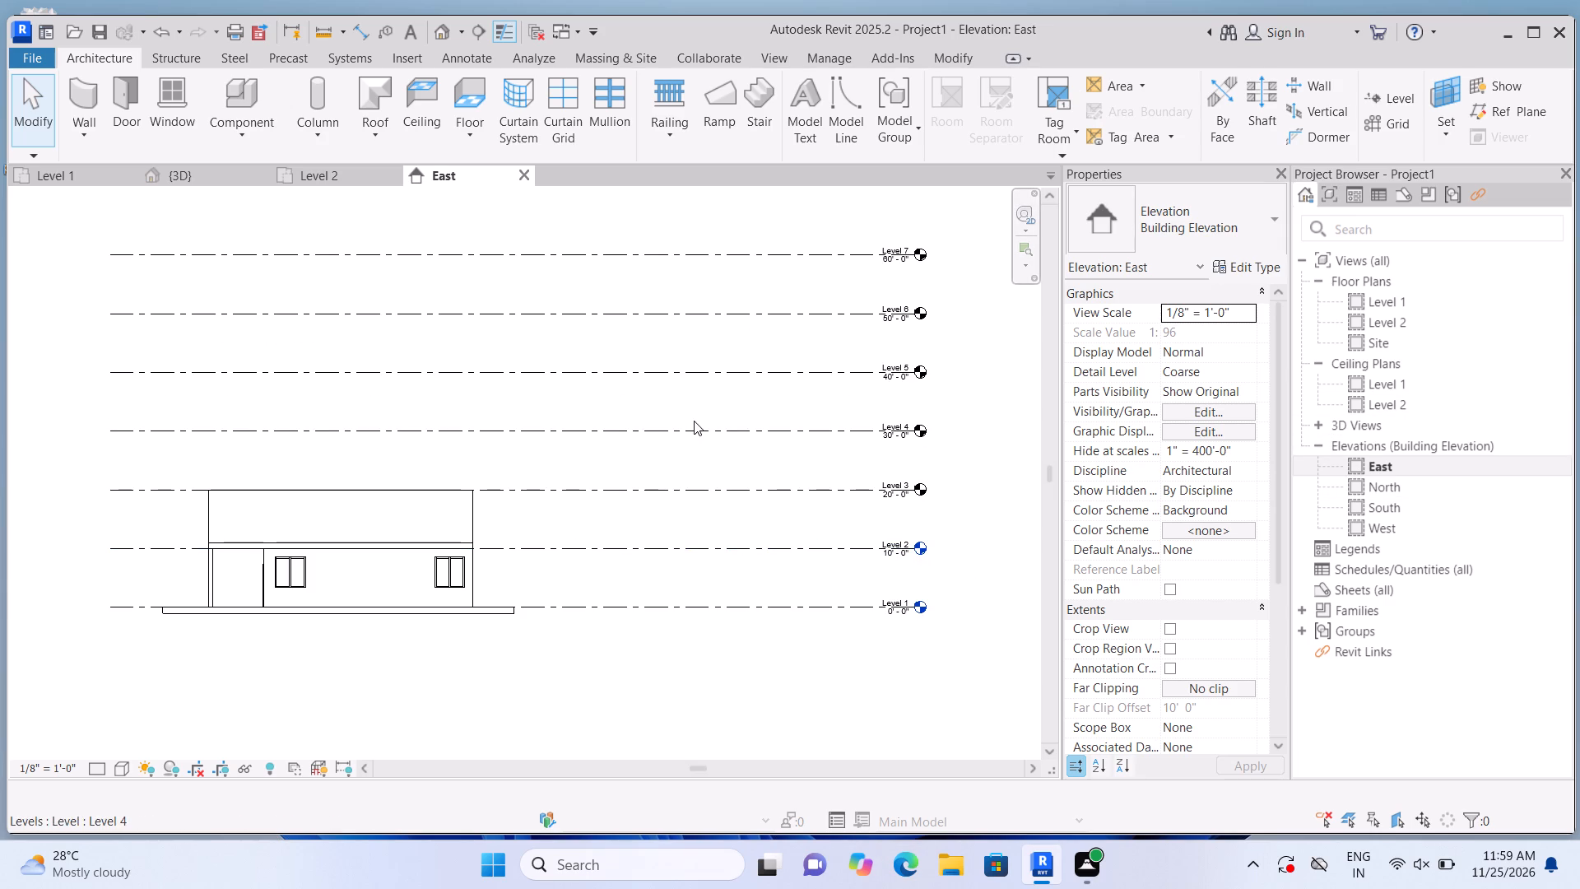
click(704, 426)
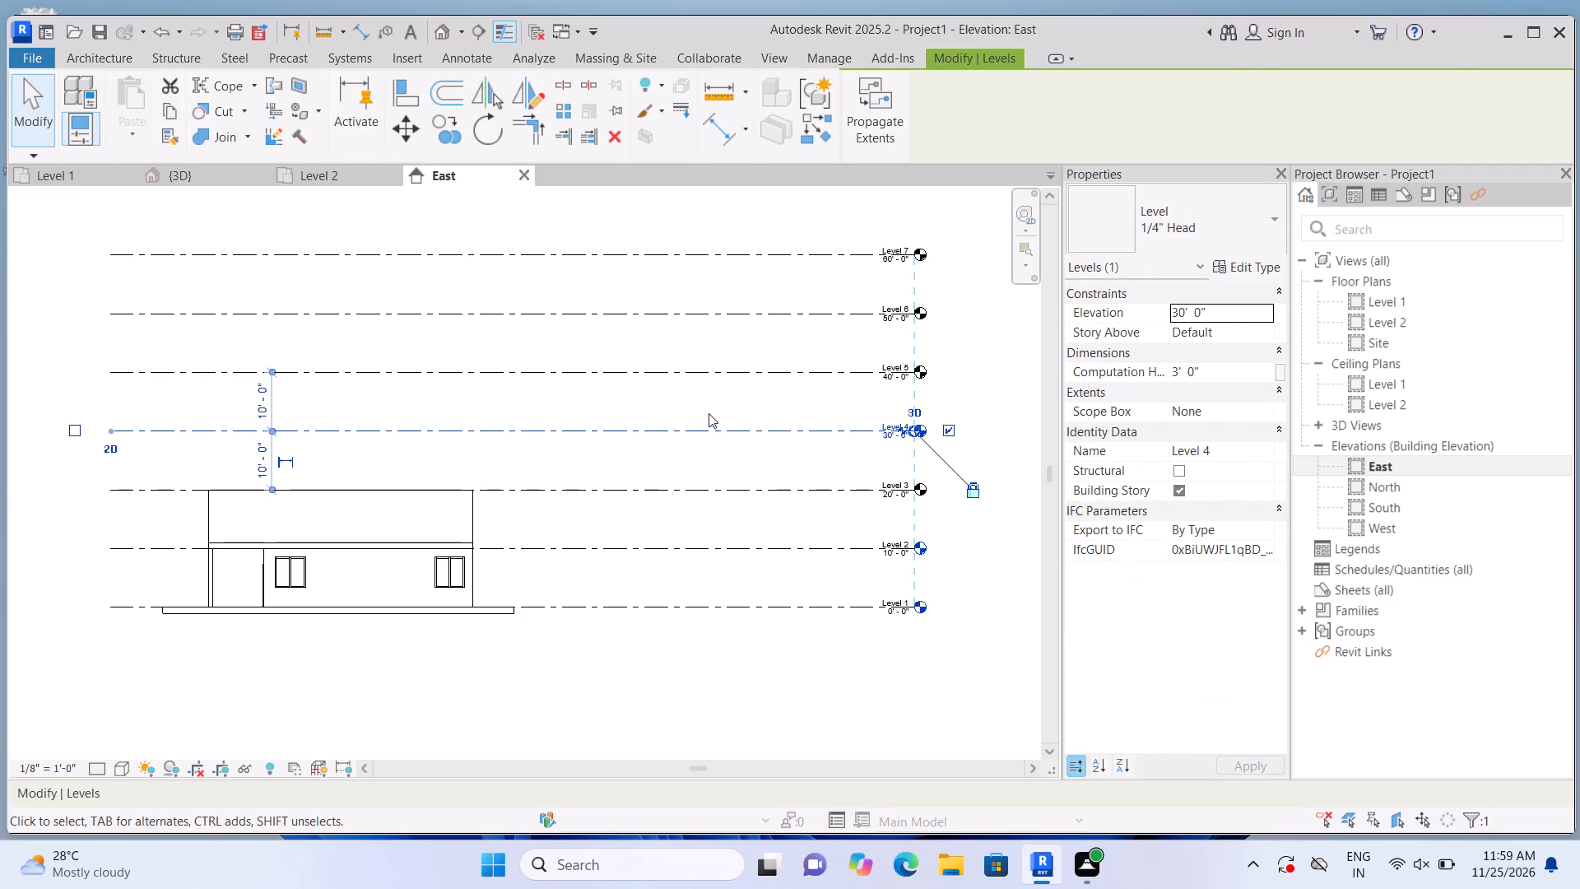
key(Delete)
click(783, 370)
key(Delete)
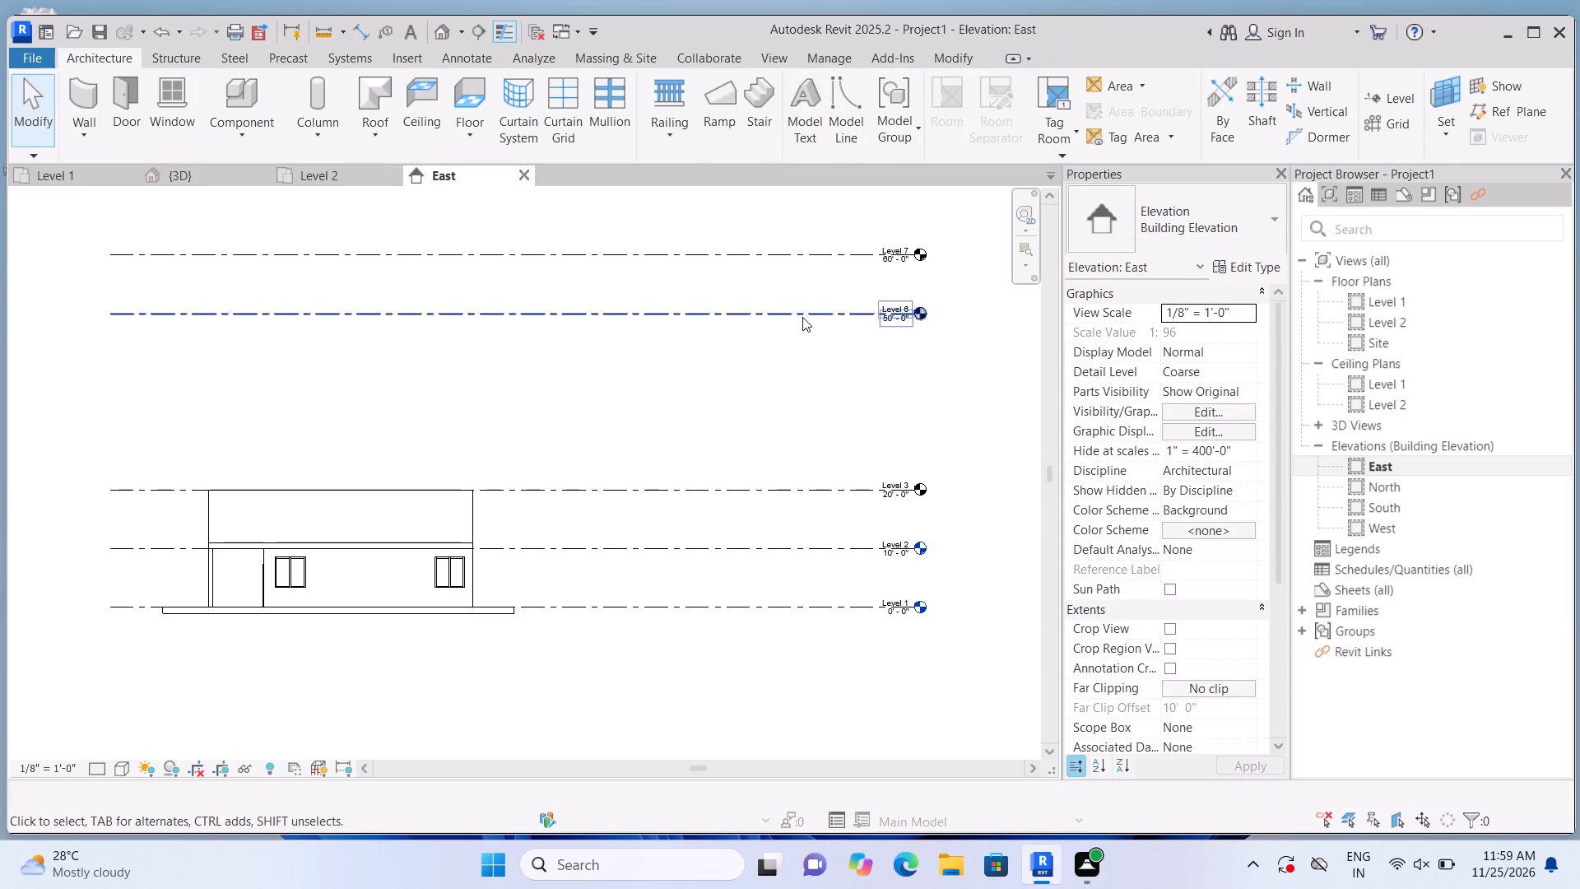
click(802, 317)
key(Delete)
click(812, 253)
key(Delete)
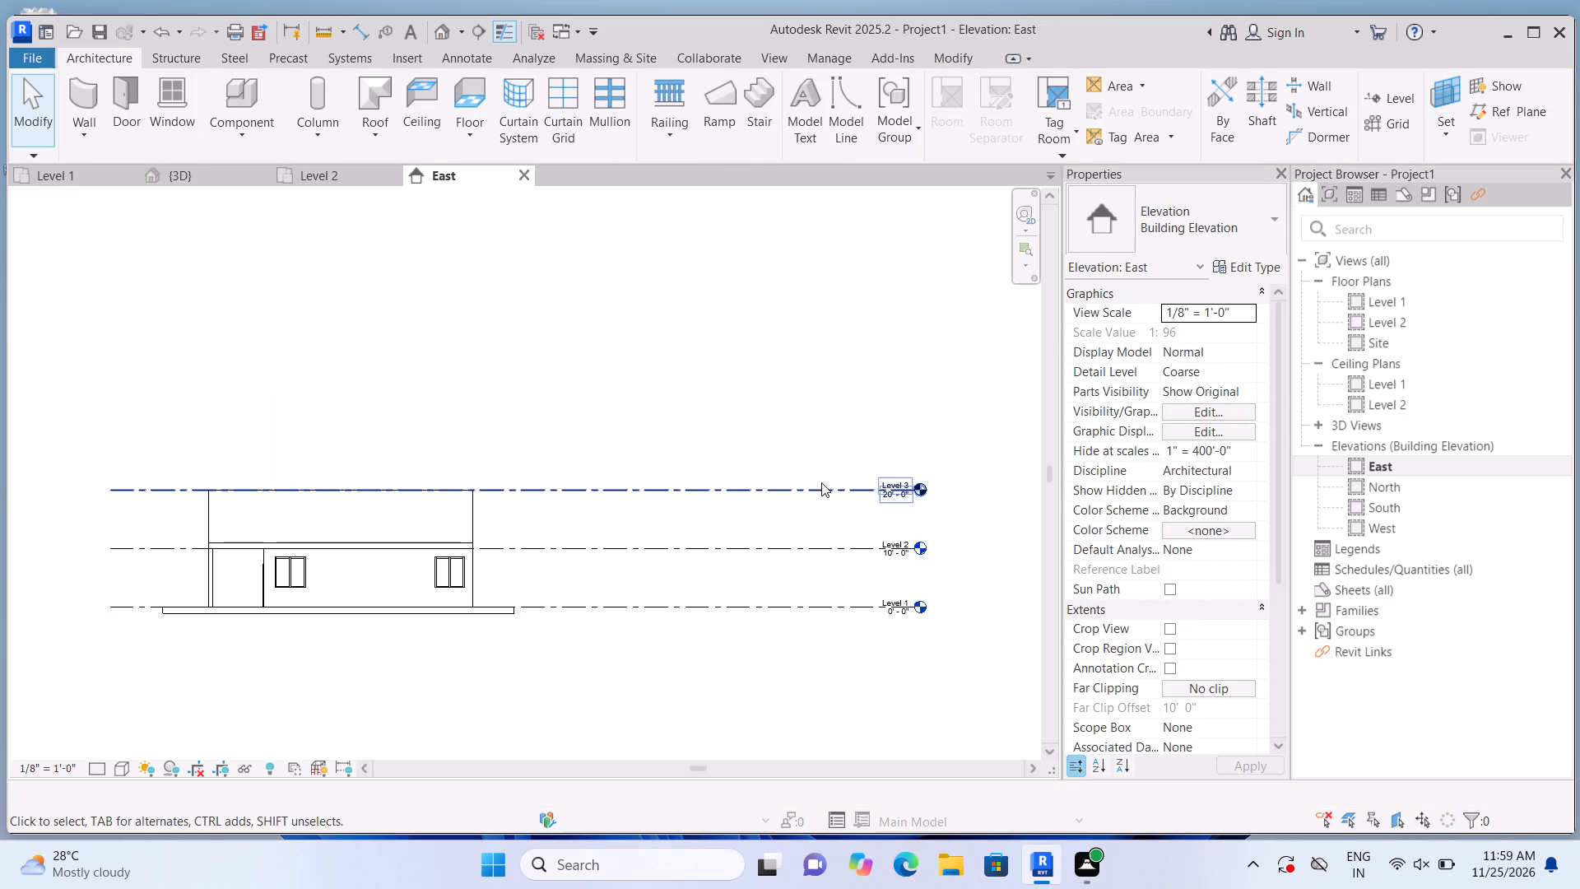
click(822, 487)
key(Delete)
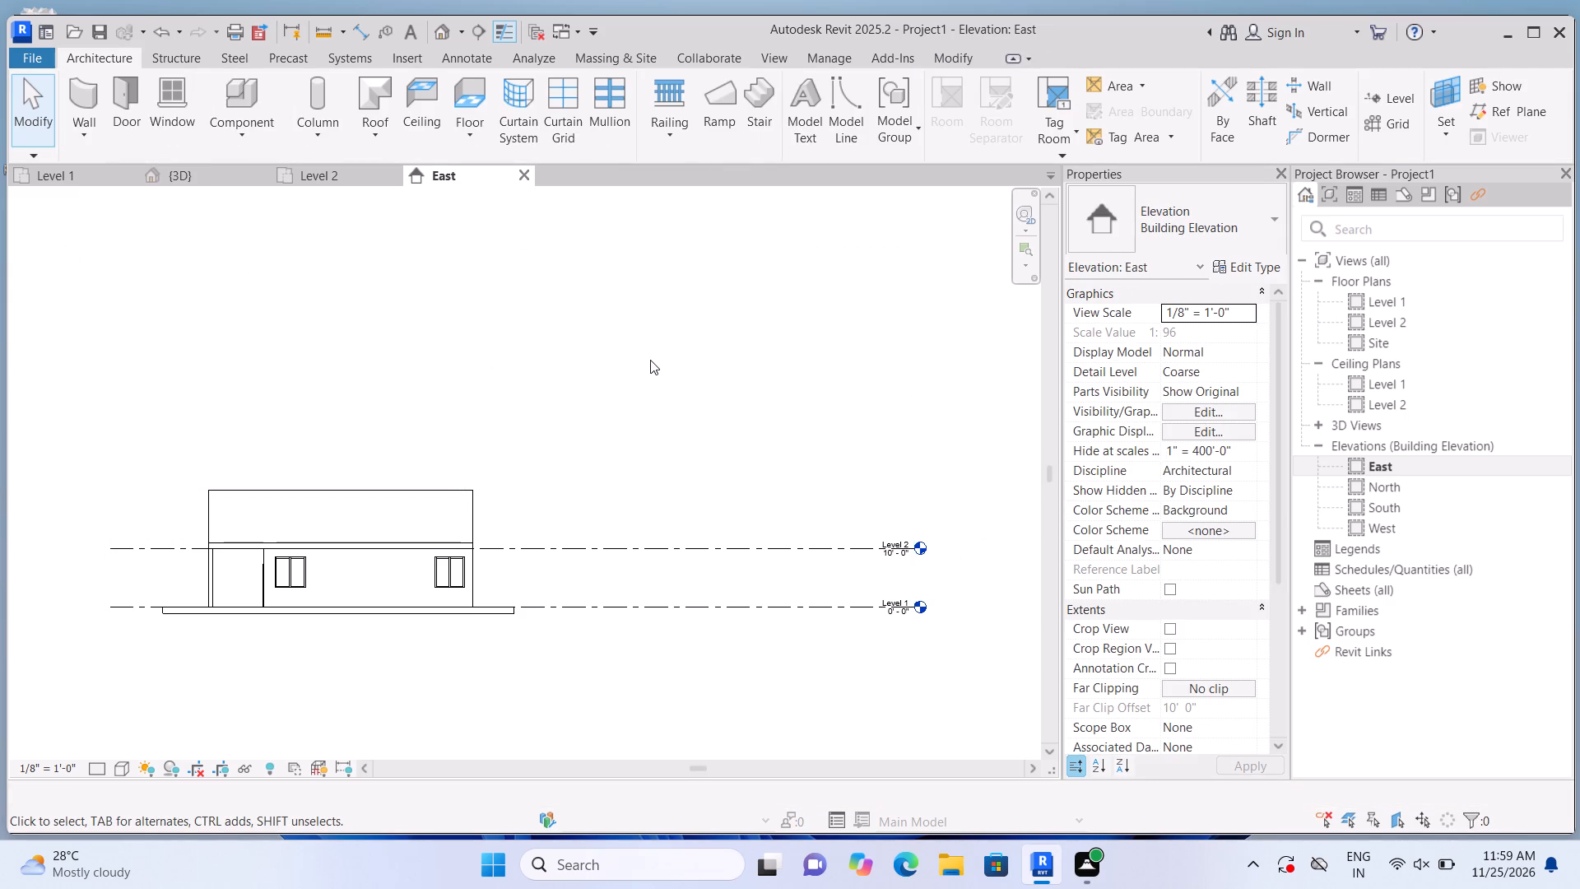
With plan view creation enabled, add a level at 20'-0" along the top of the upper walls, aligning both ends with the levels below.
text(ll)
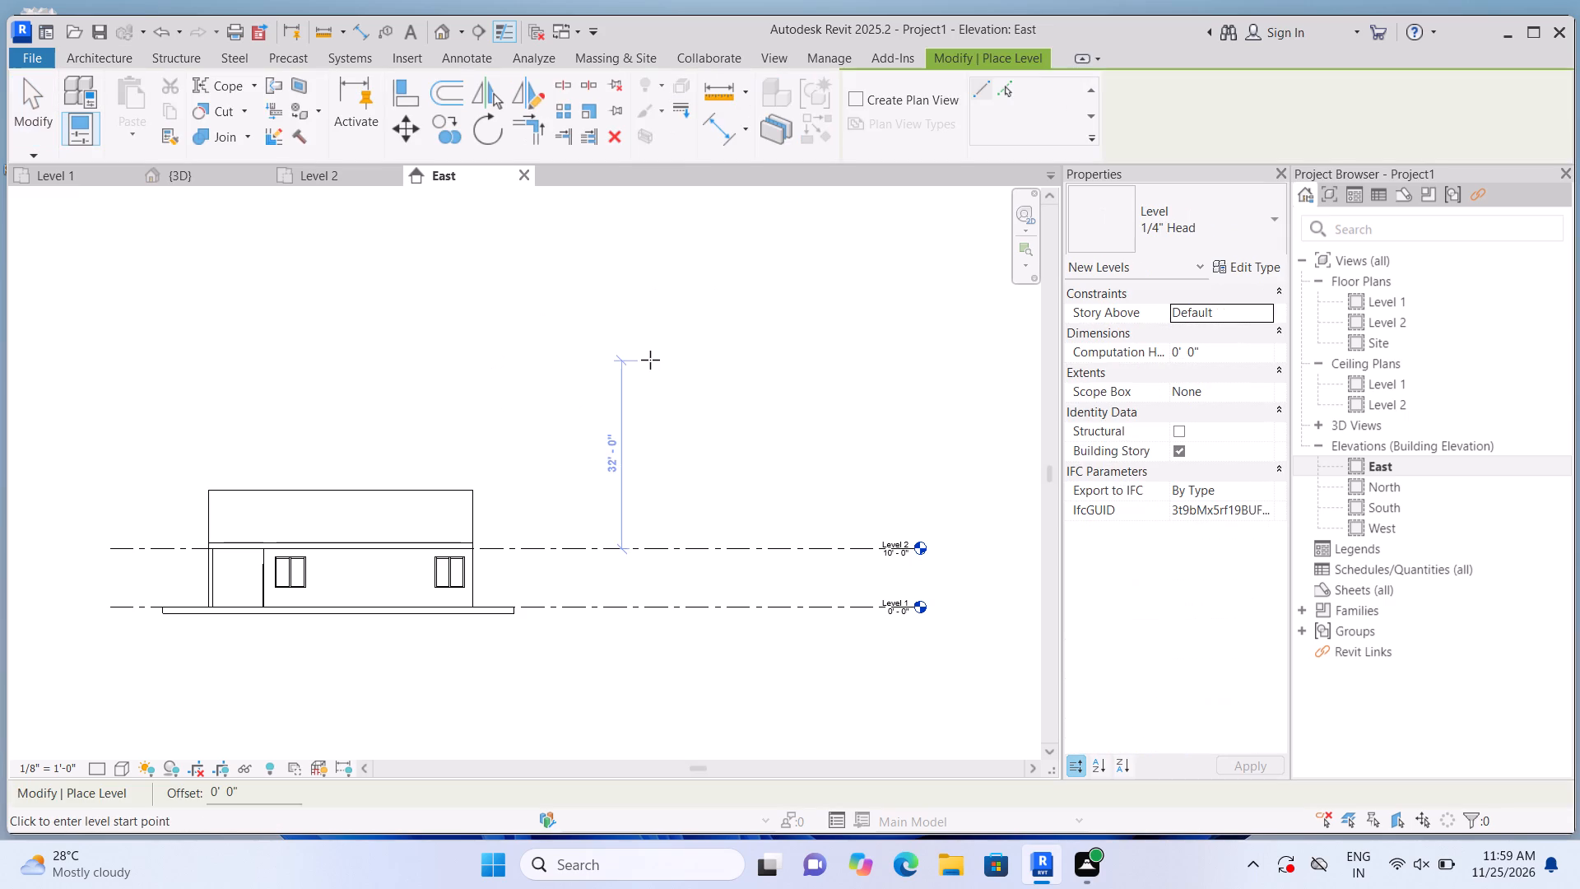
click(857, 96)
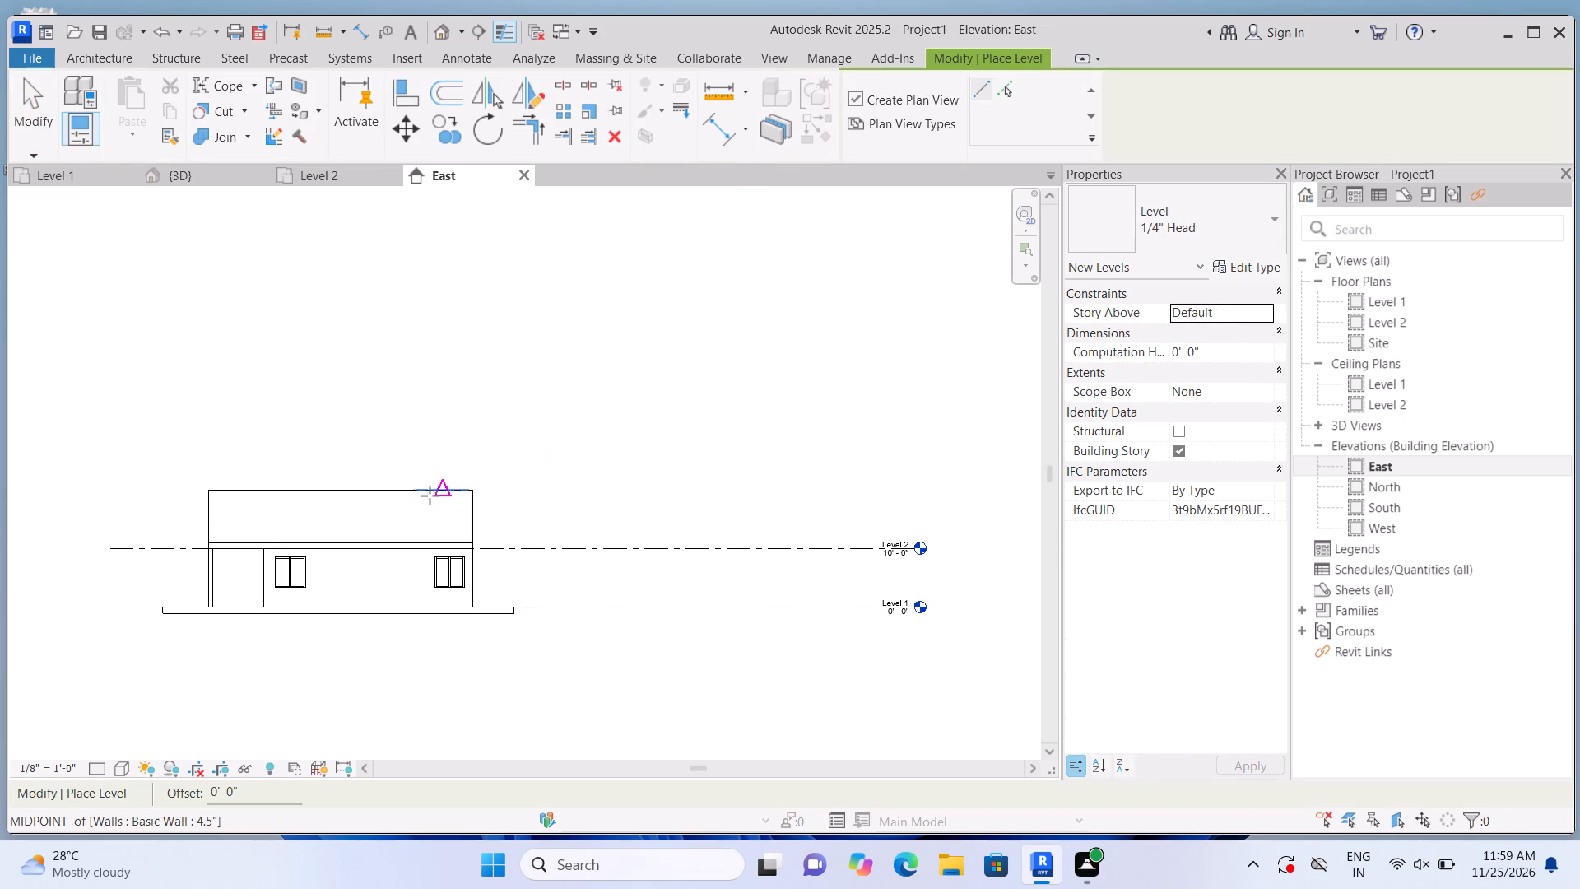
click(172, 487)
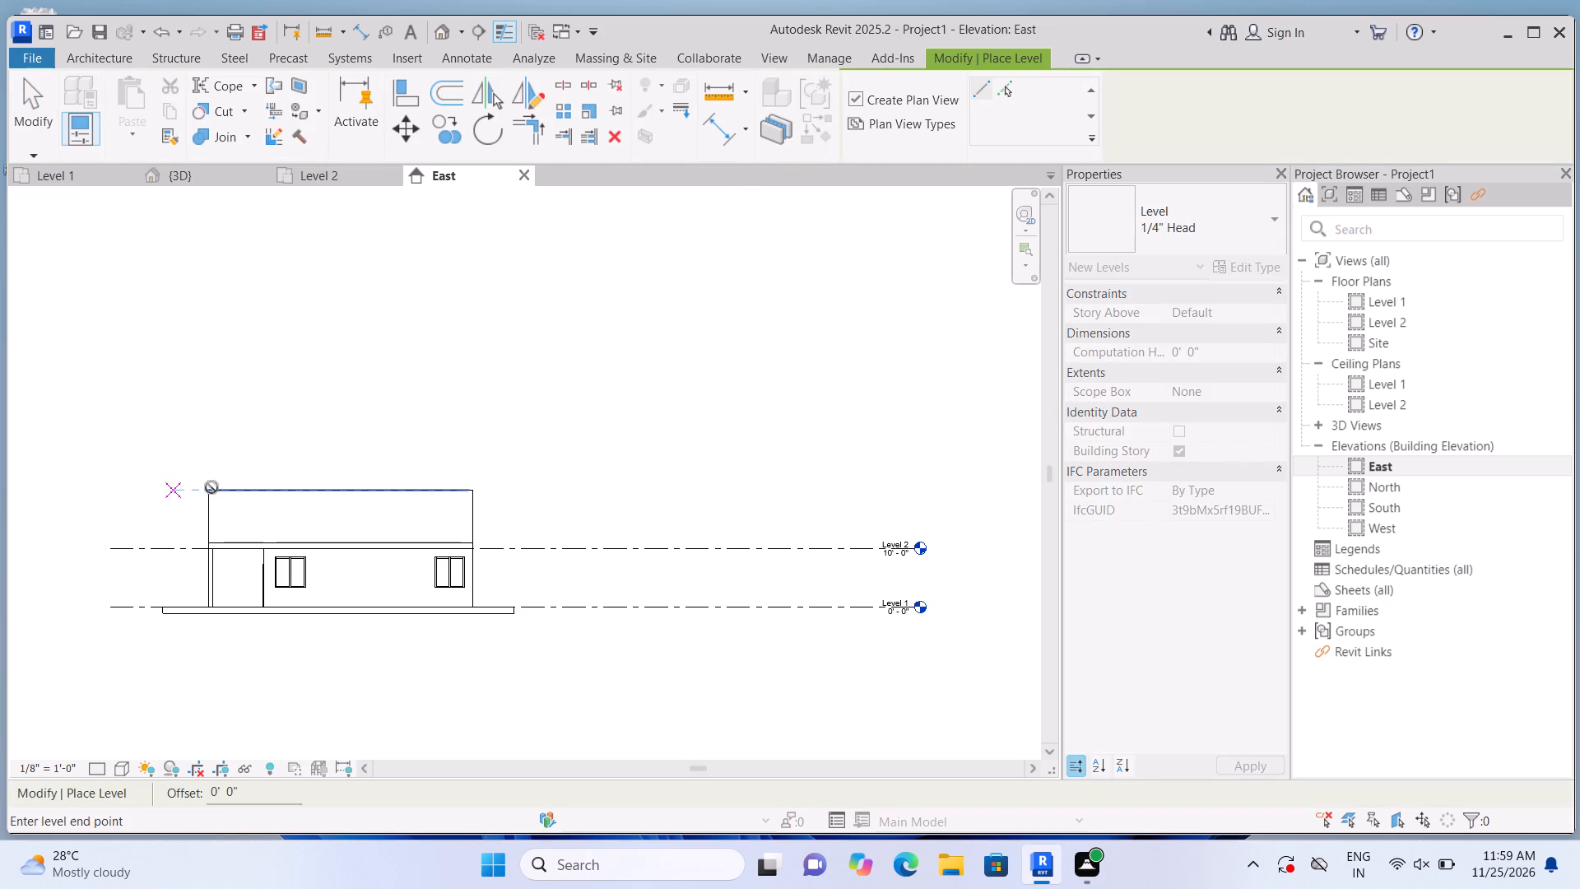
click(916, 512)
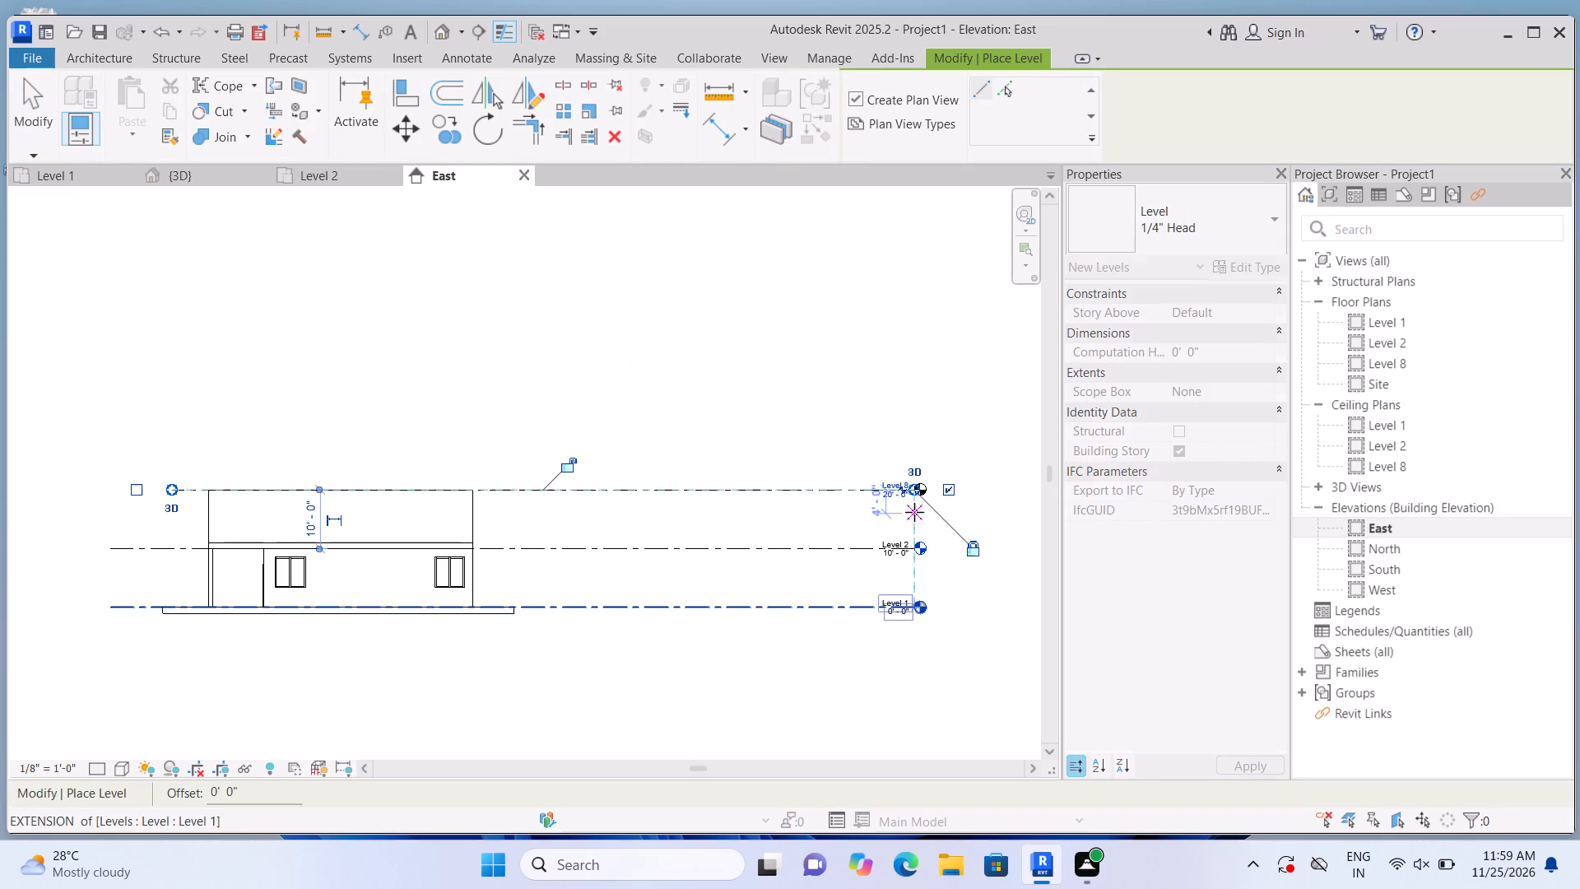
drag(171, 491, 137, 496)
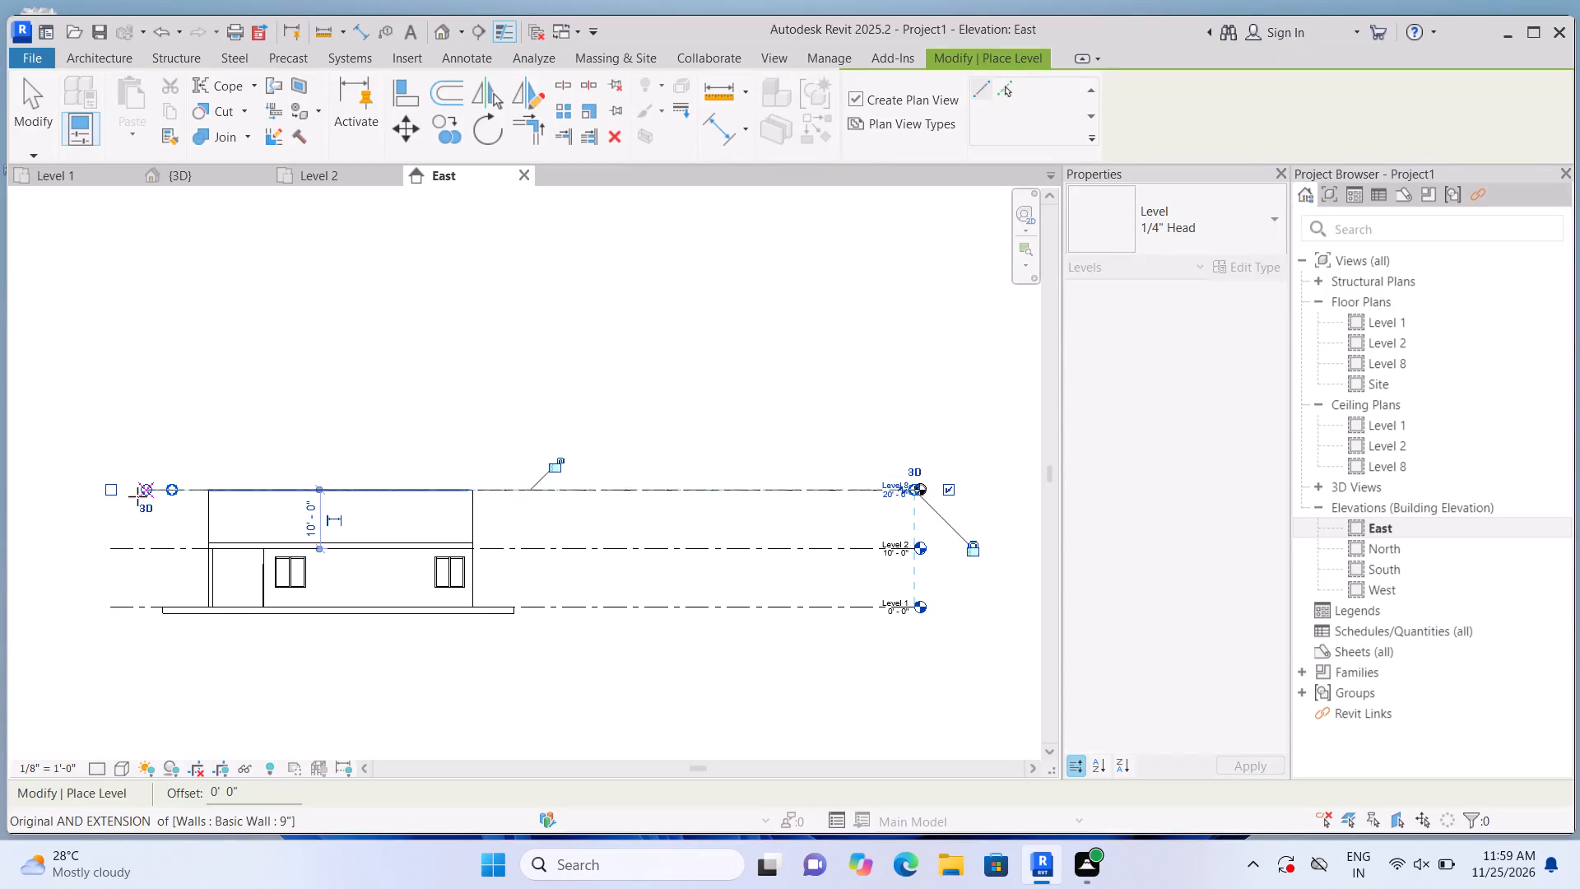
drag(137, 496, 109, 501)
key(Escape)
key(Escape)
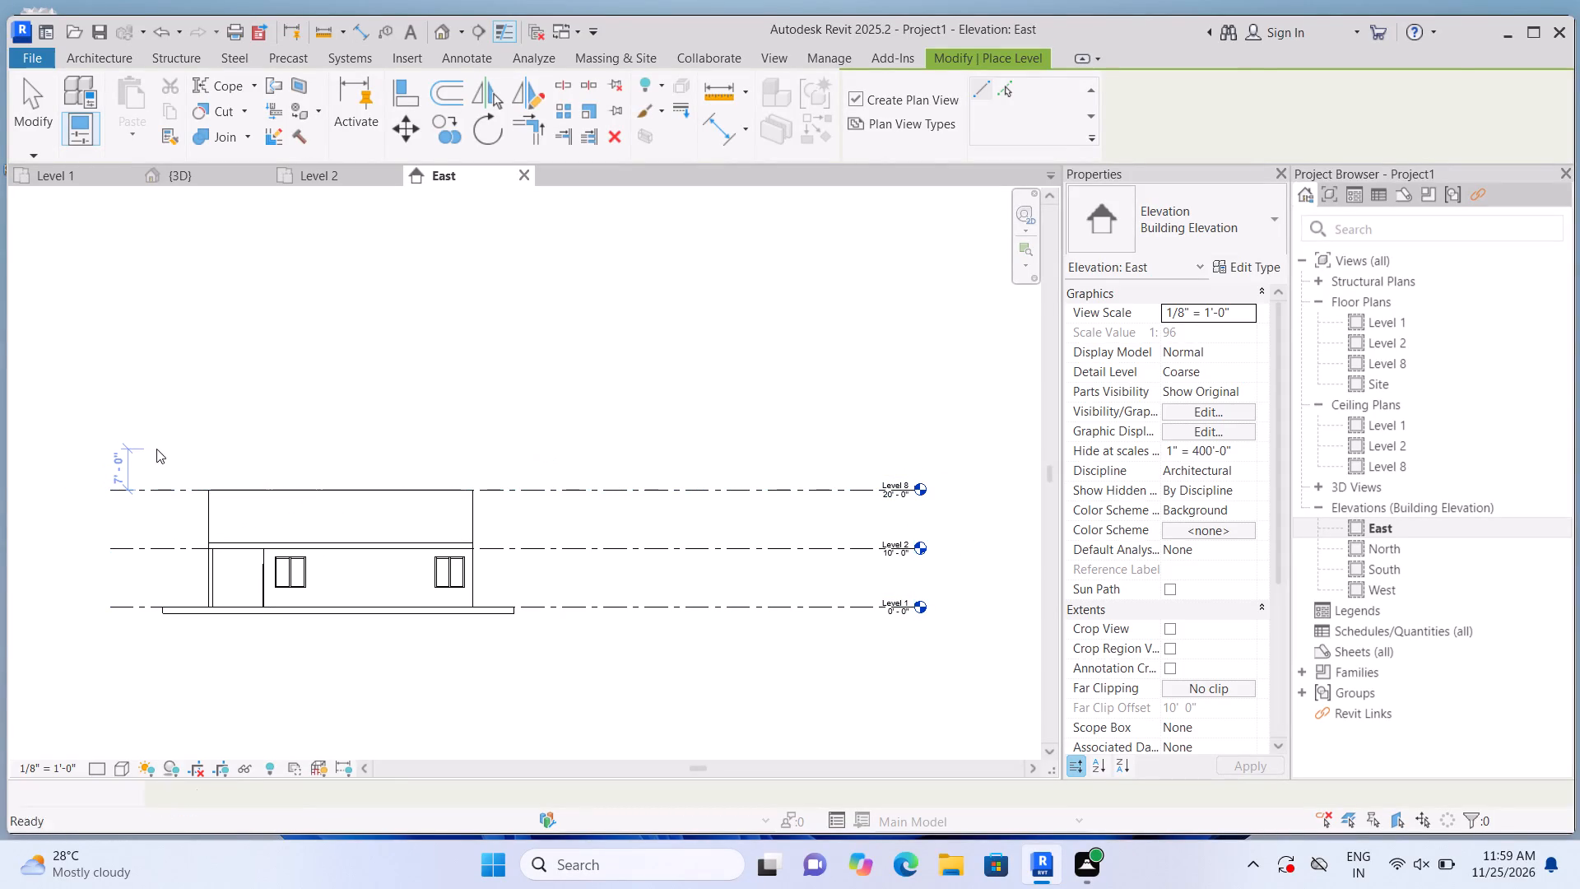
Rename the new 20'-0" level as Level 3.
click(890, 491)
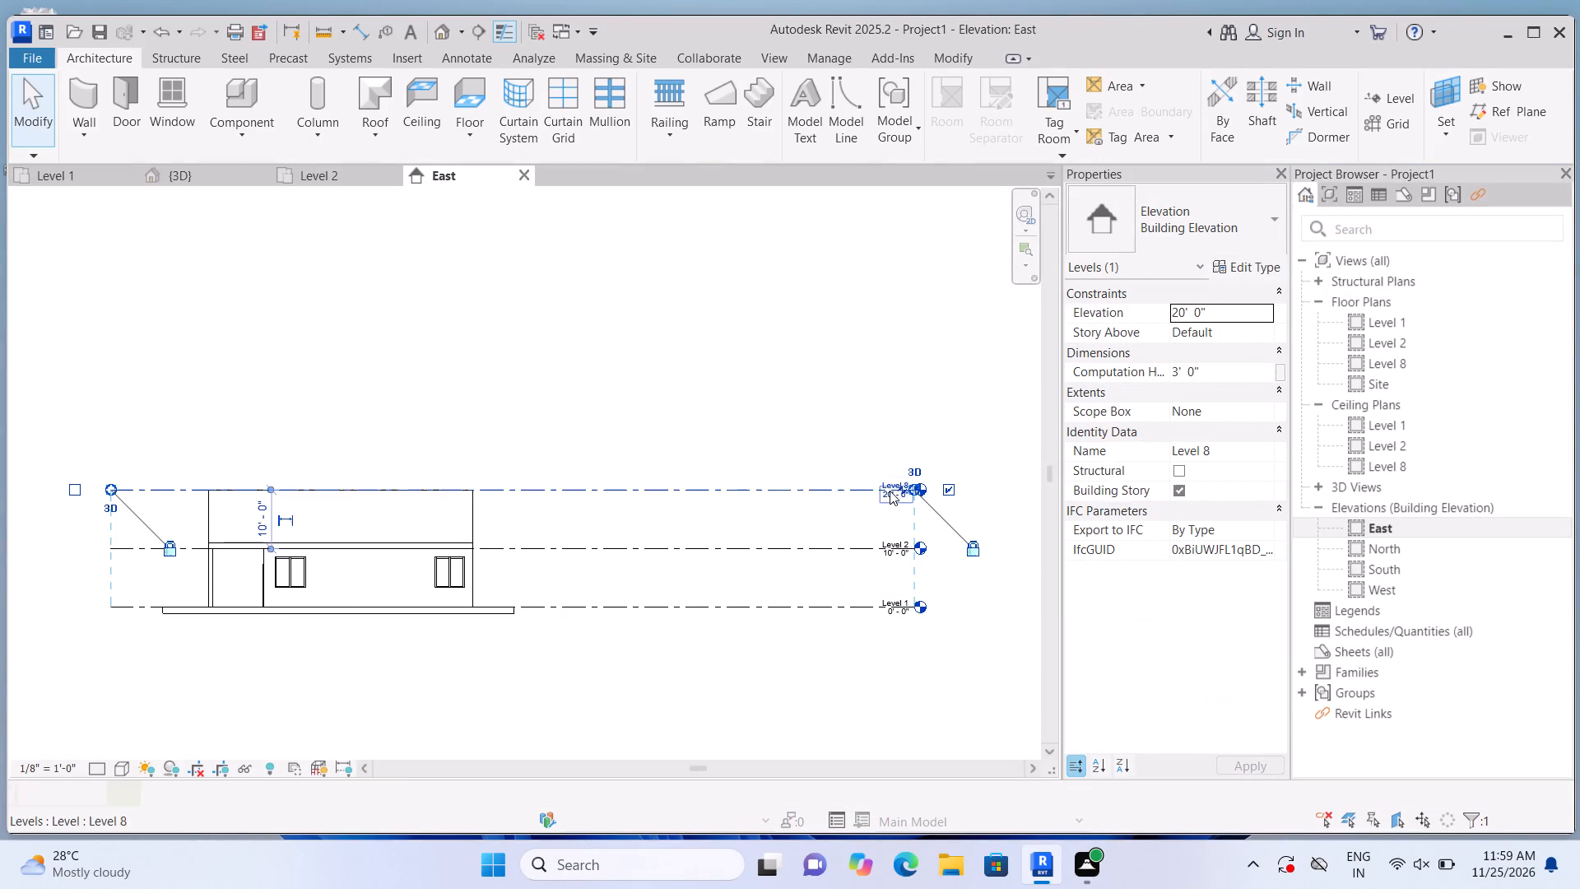
double_click(907, 480)
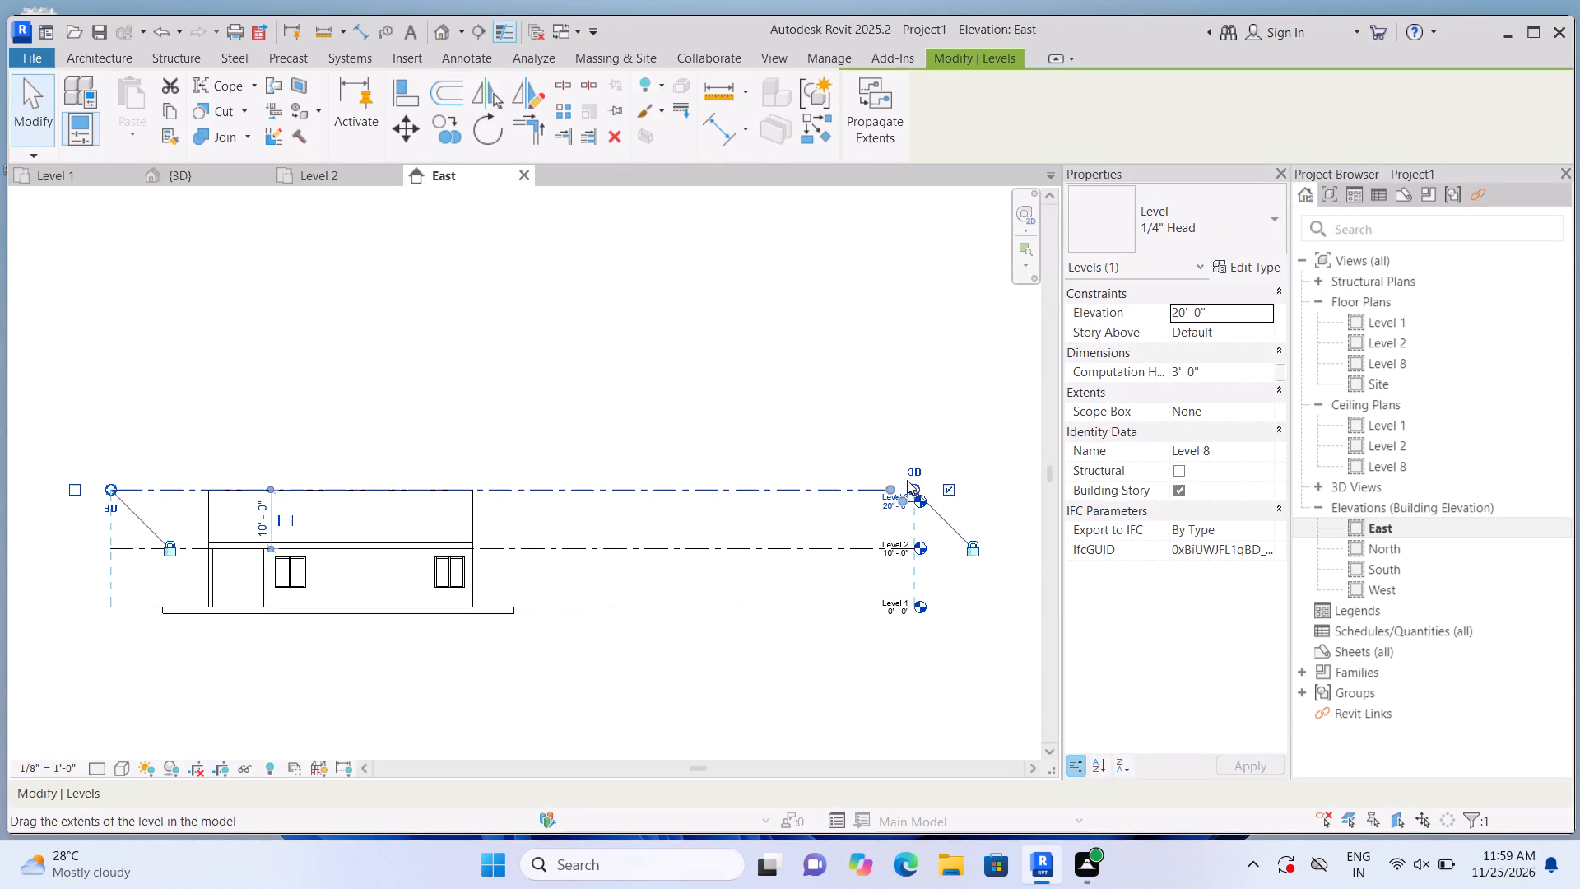
click(913, 487)
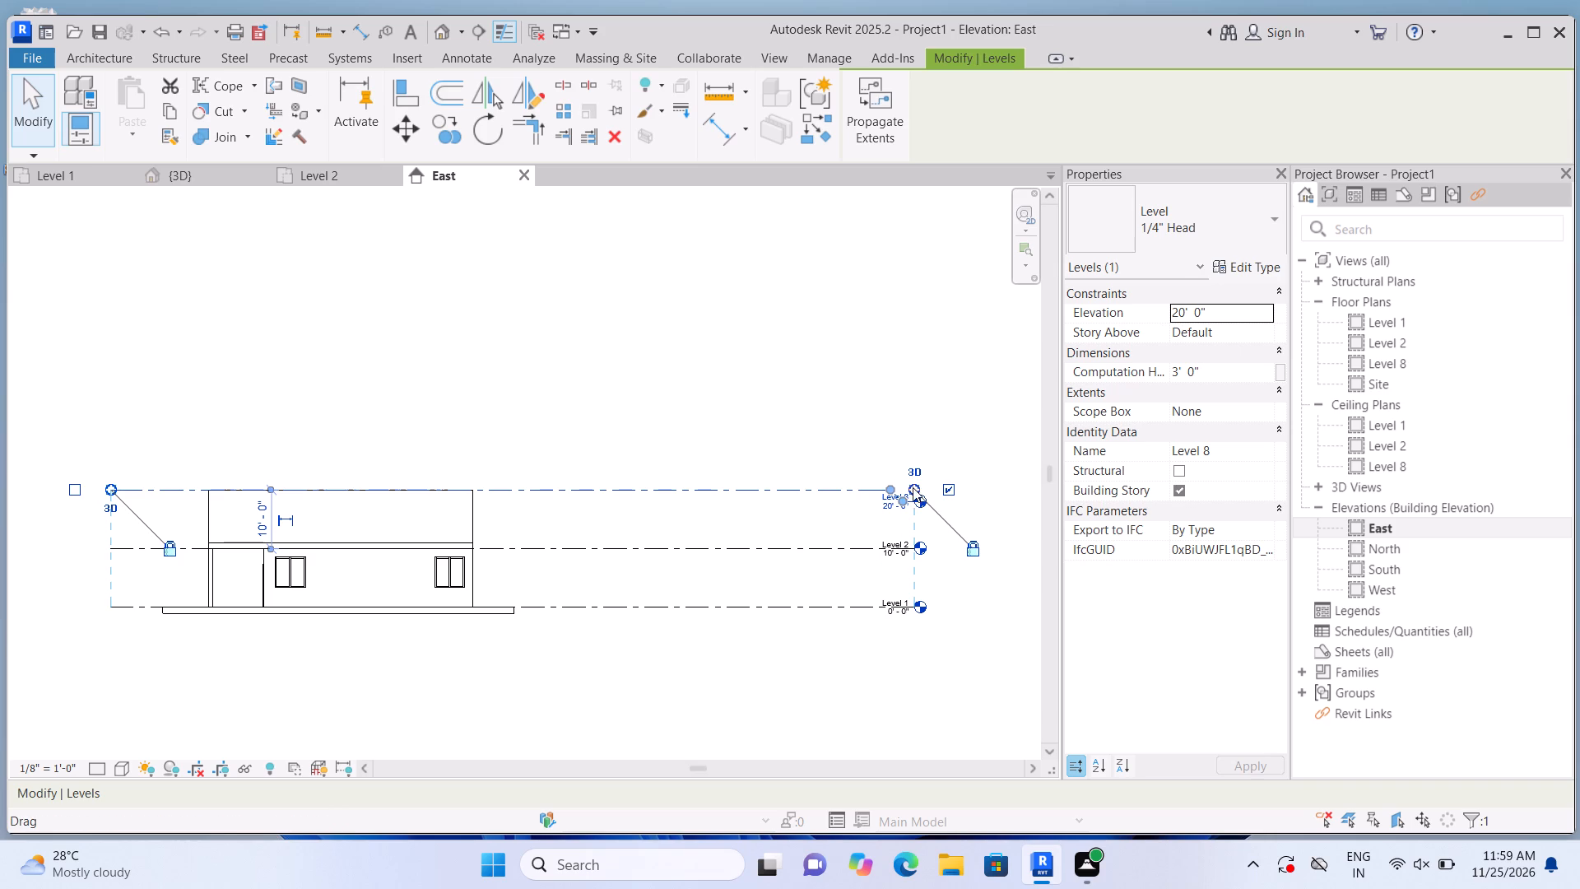
double_click(913, 487)
scroll(901, 500, up, 3)
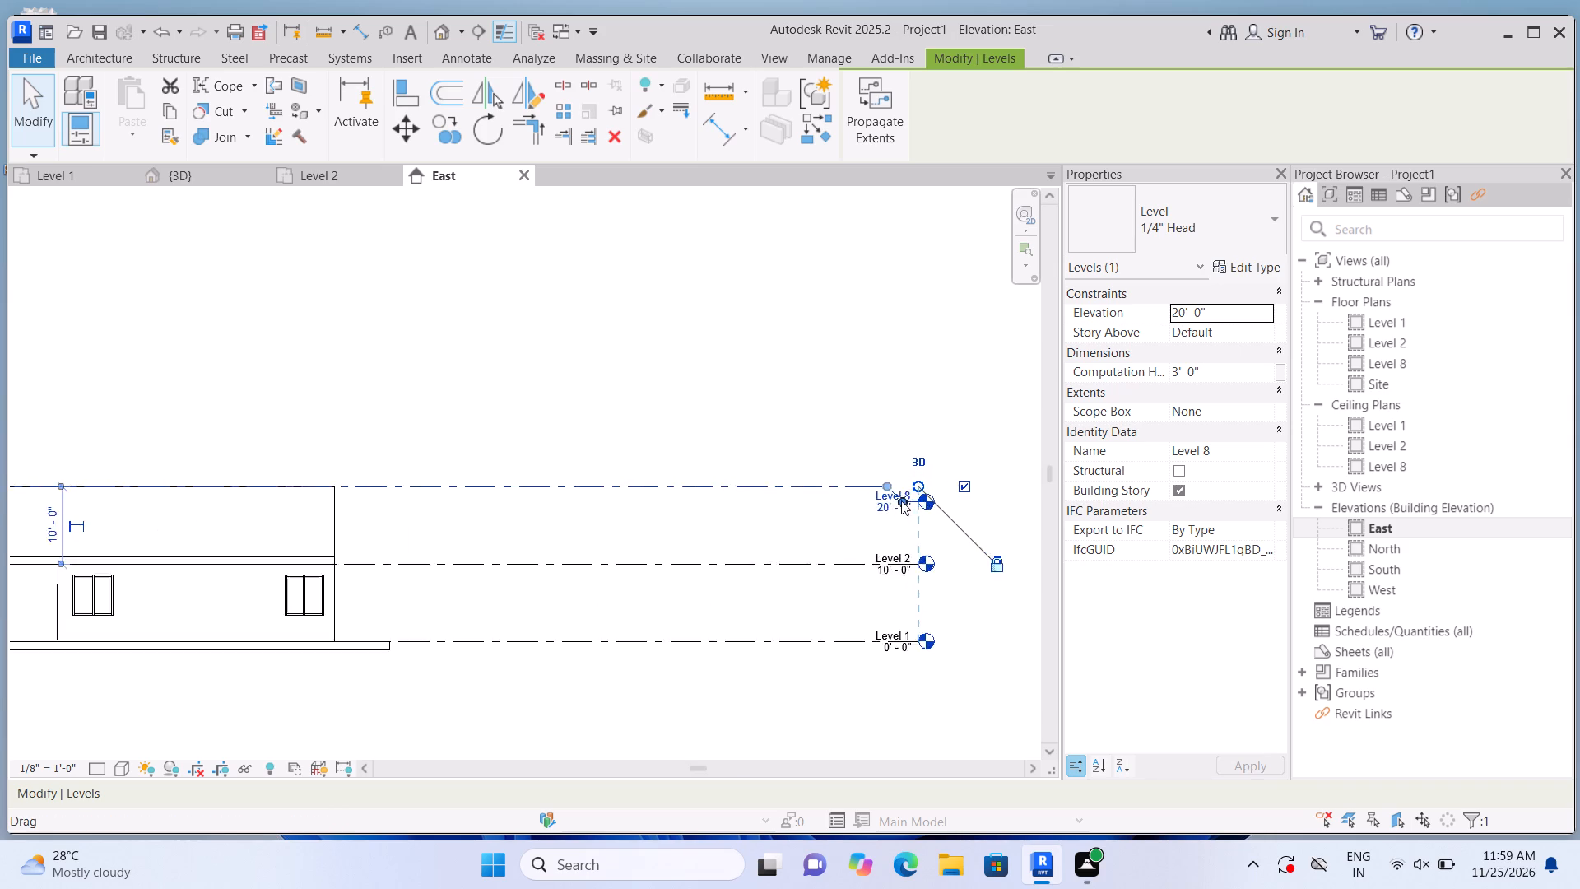
scroll(901, 500, up, 12)
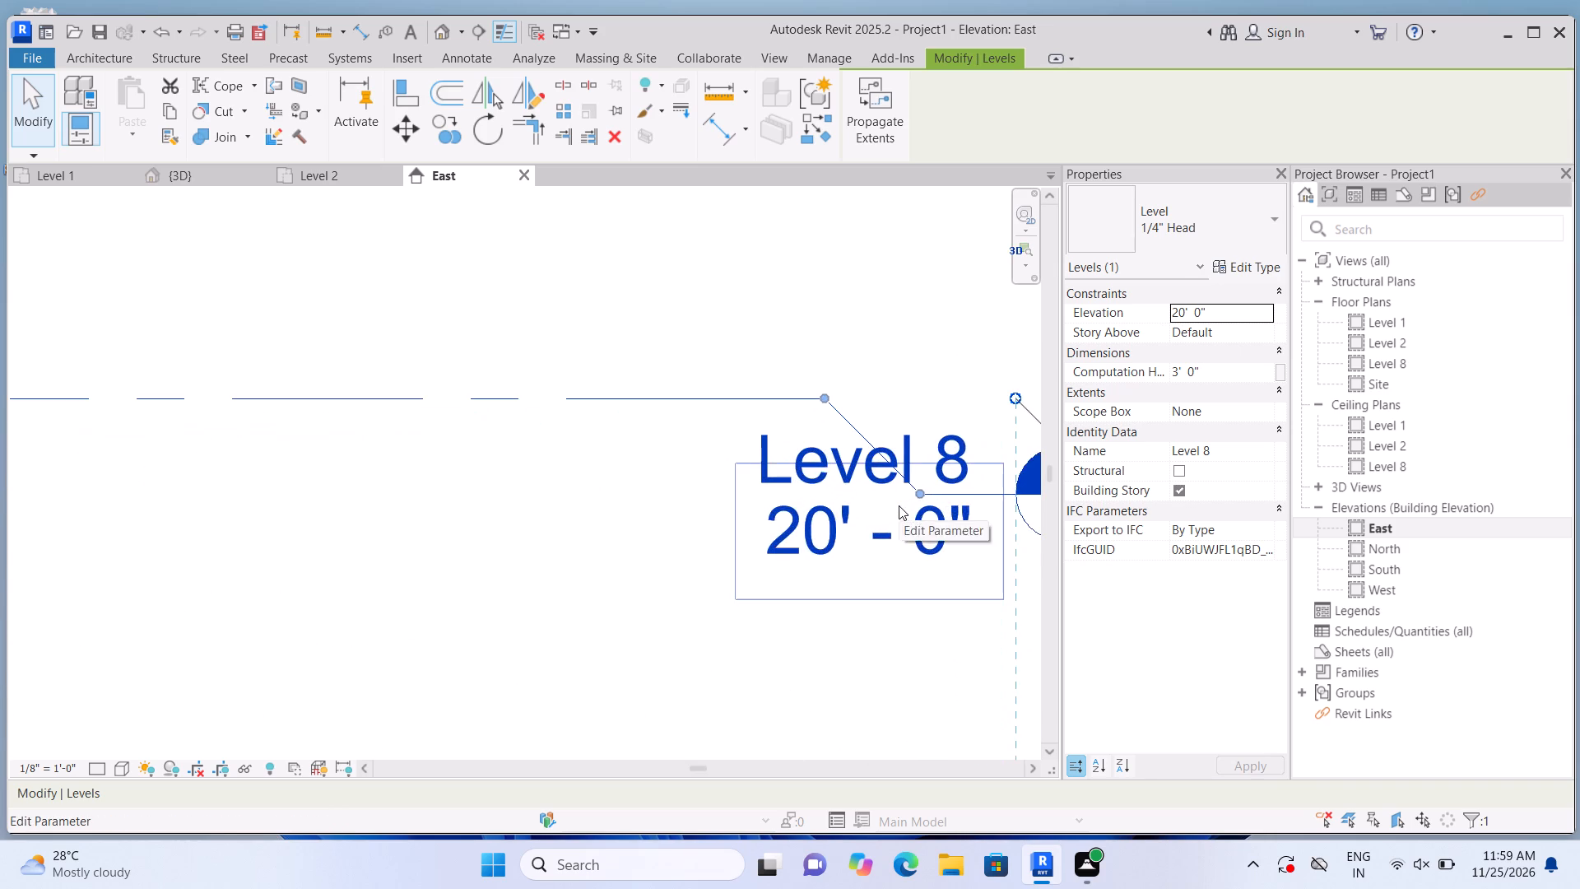
scroll(899, 505, up, 2)
click(918, 441)
click(918, 441)
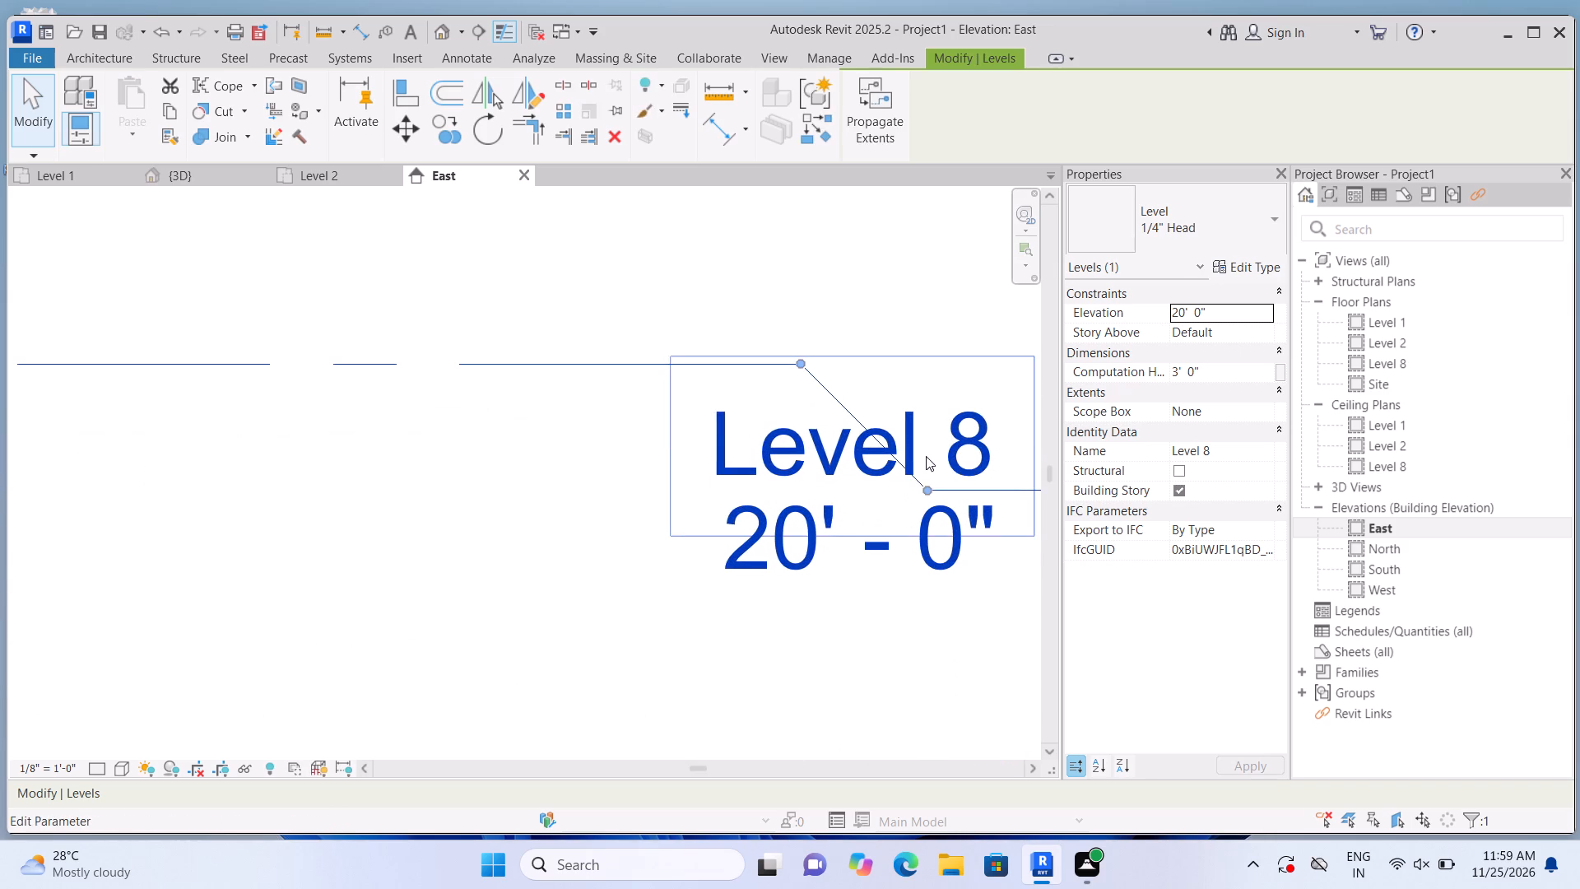
click(926, 456)
click(964, 487)
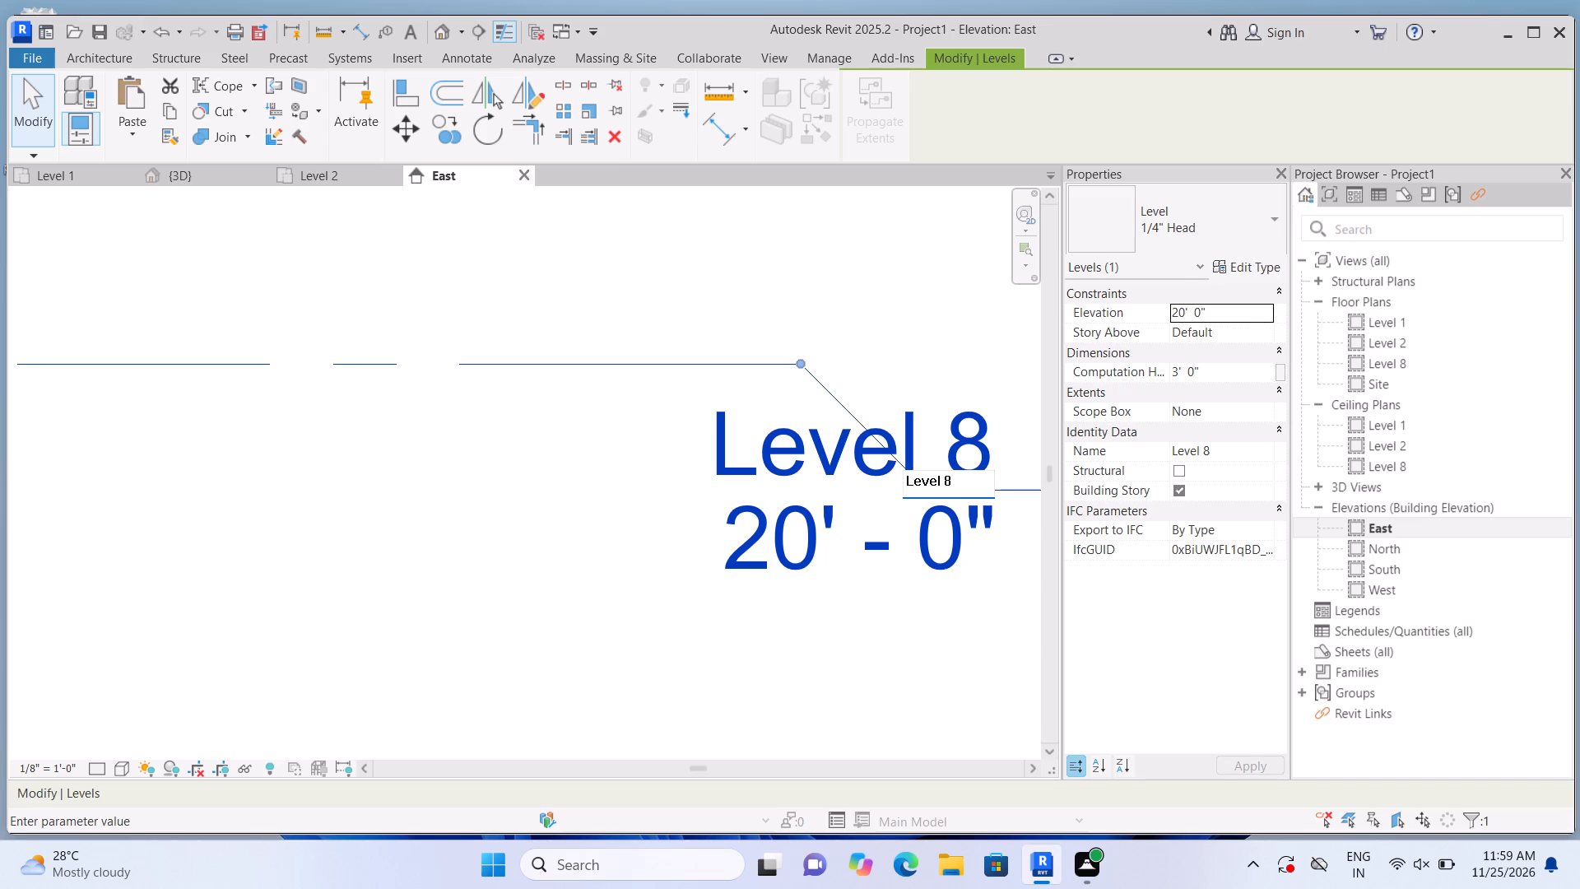
key(BackSpace)
key(3)
key(Return)
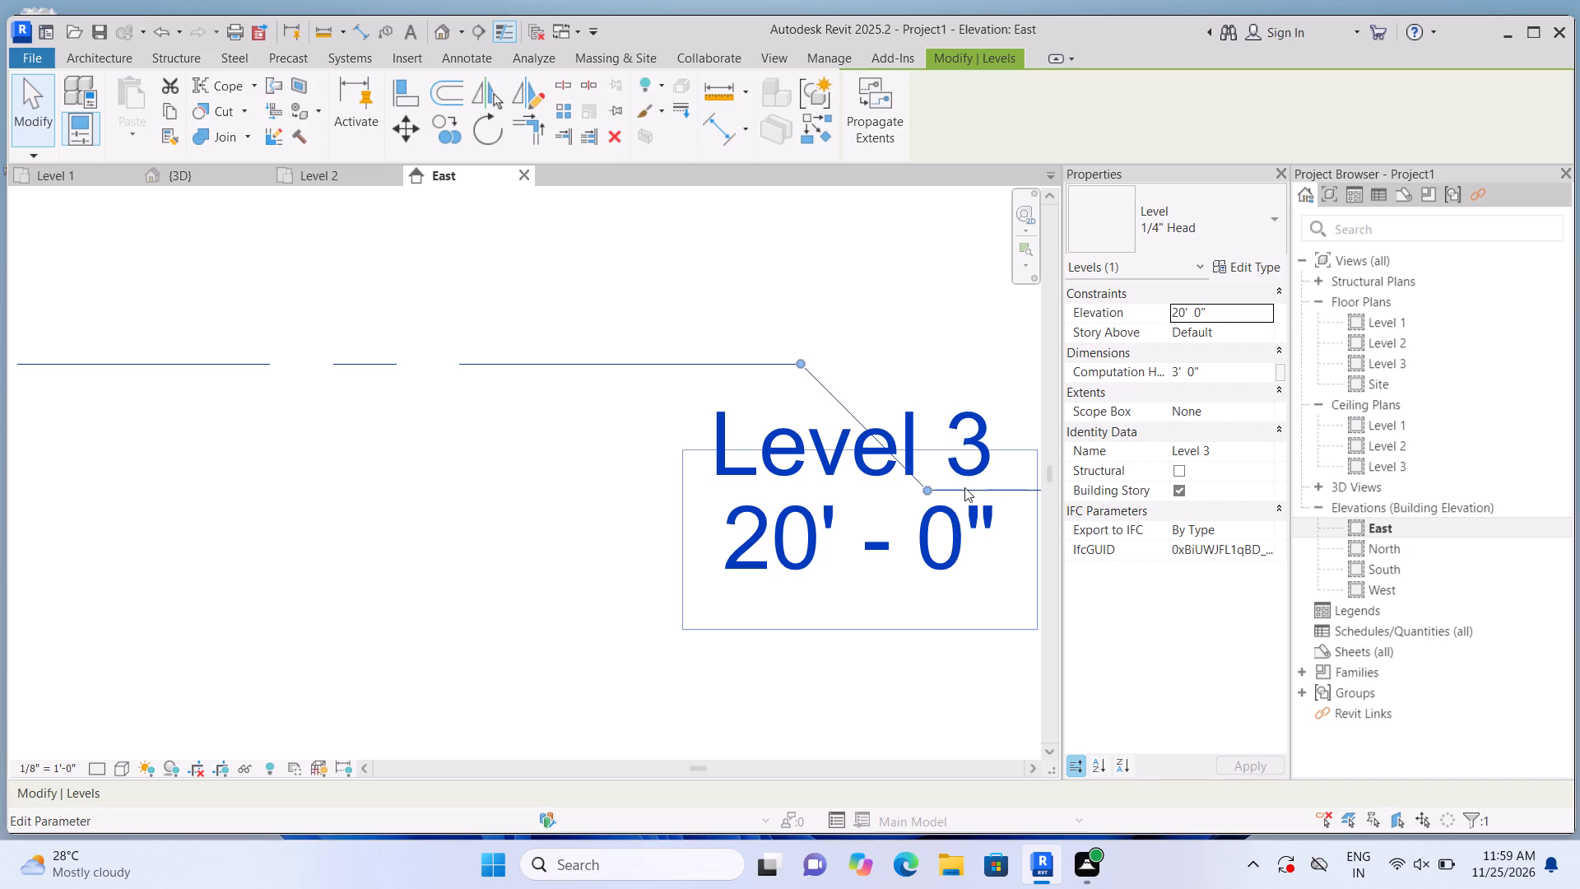
scroll(843, 527, down, 17)
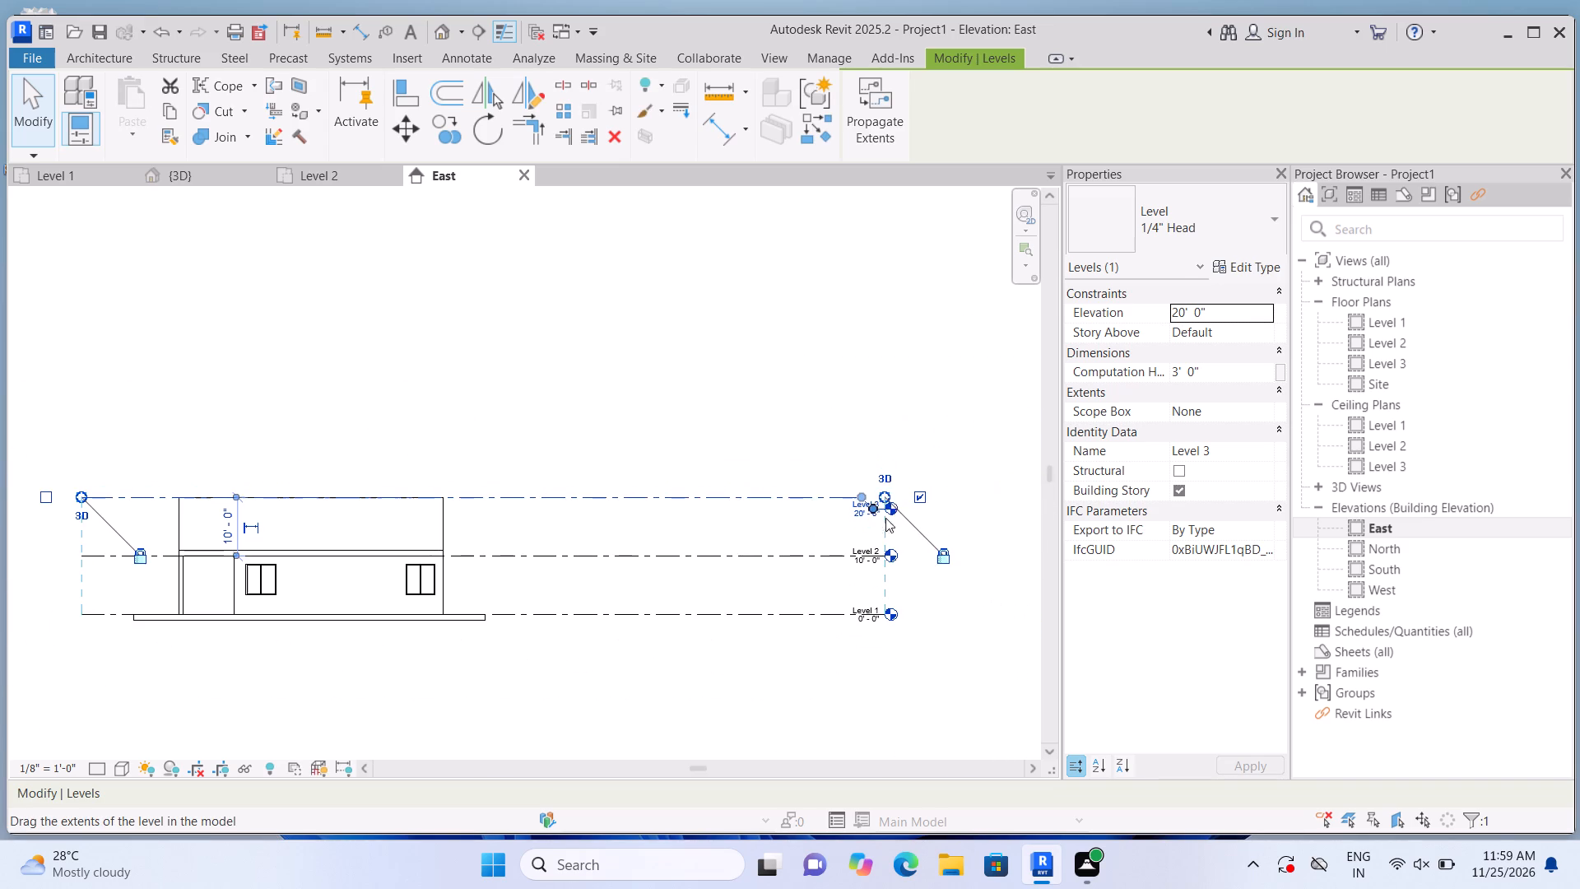
scroll(899, 513, down, 2)
scroll(841, 659, up, 3)
key(Escape)
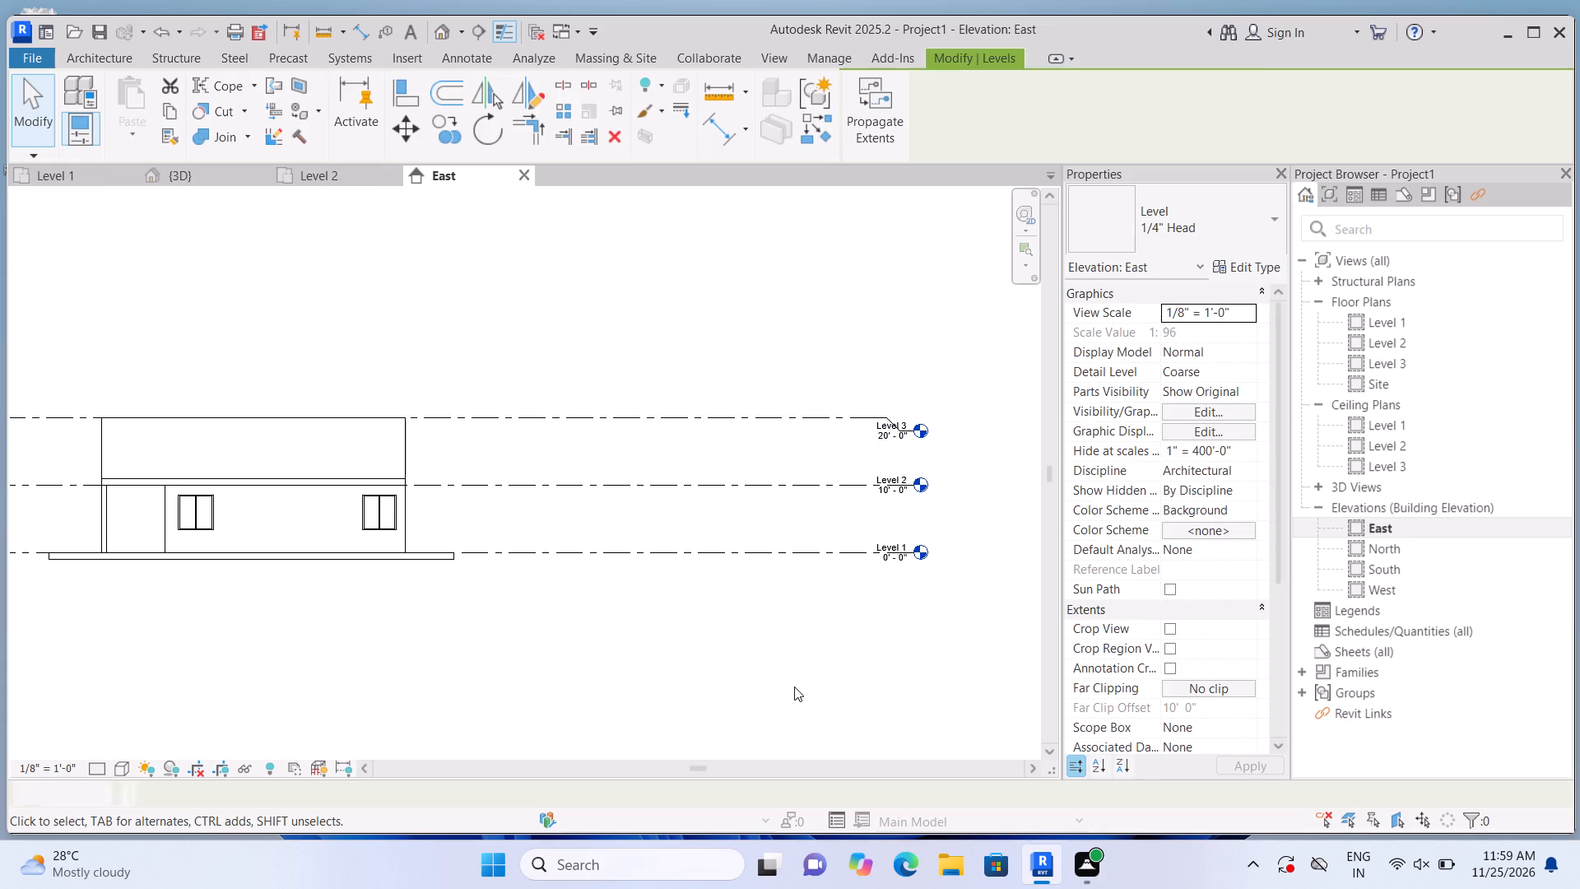
Add a level with plan views at 30'-0", 10'-0" above Level 3, and align both its ends with the levels below.
scroll(797, 689, down, 1)
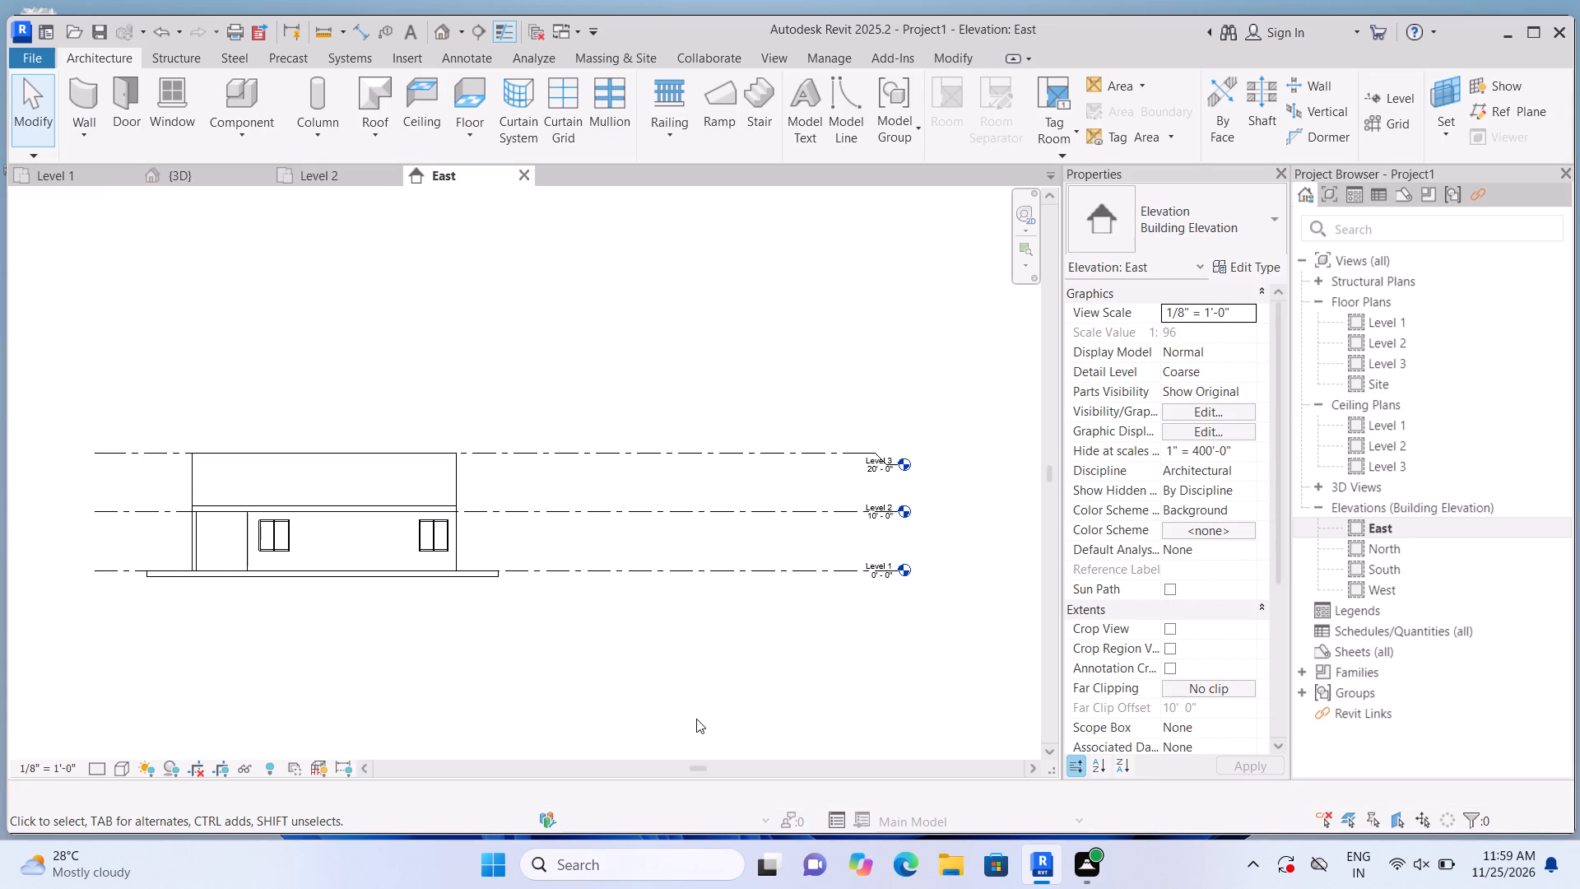
text(ll)
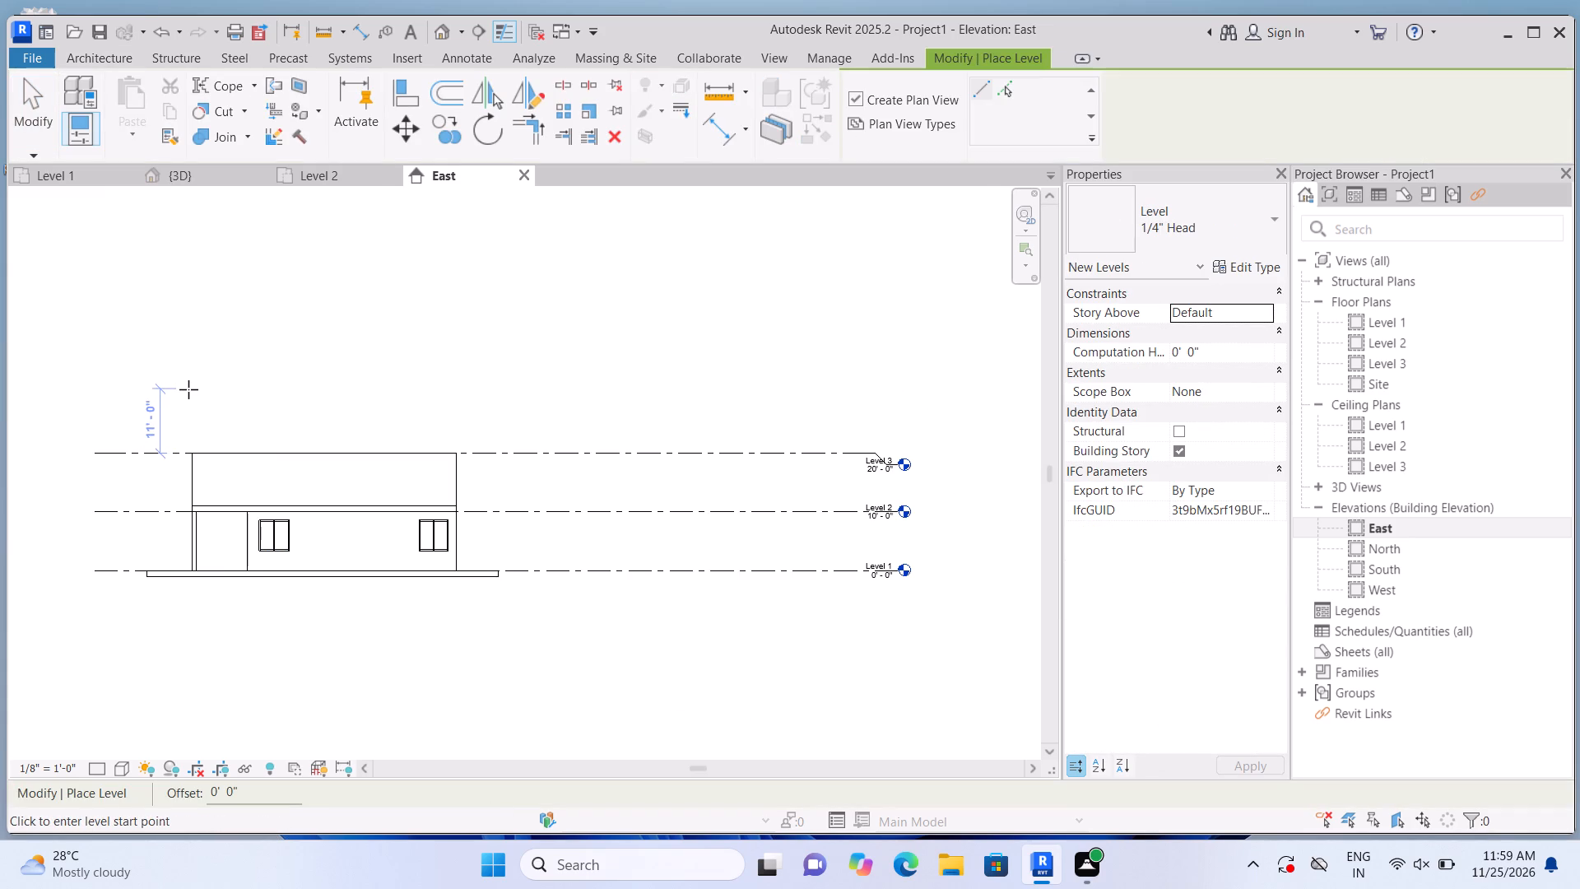
click(183, 393)
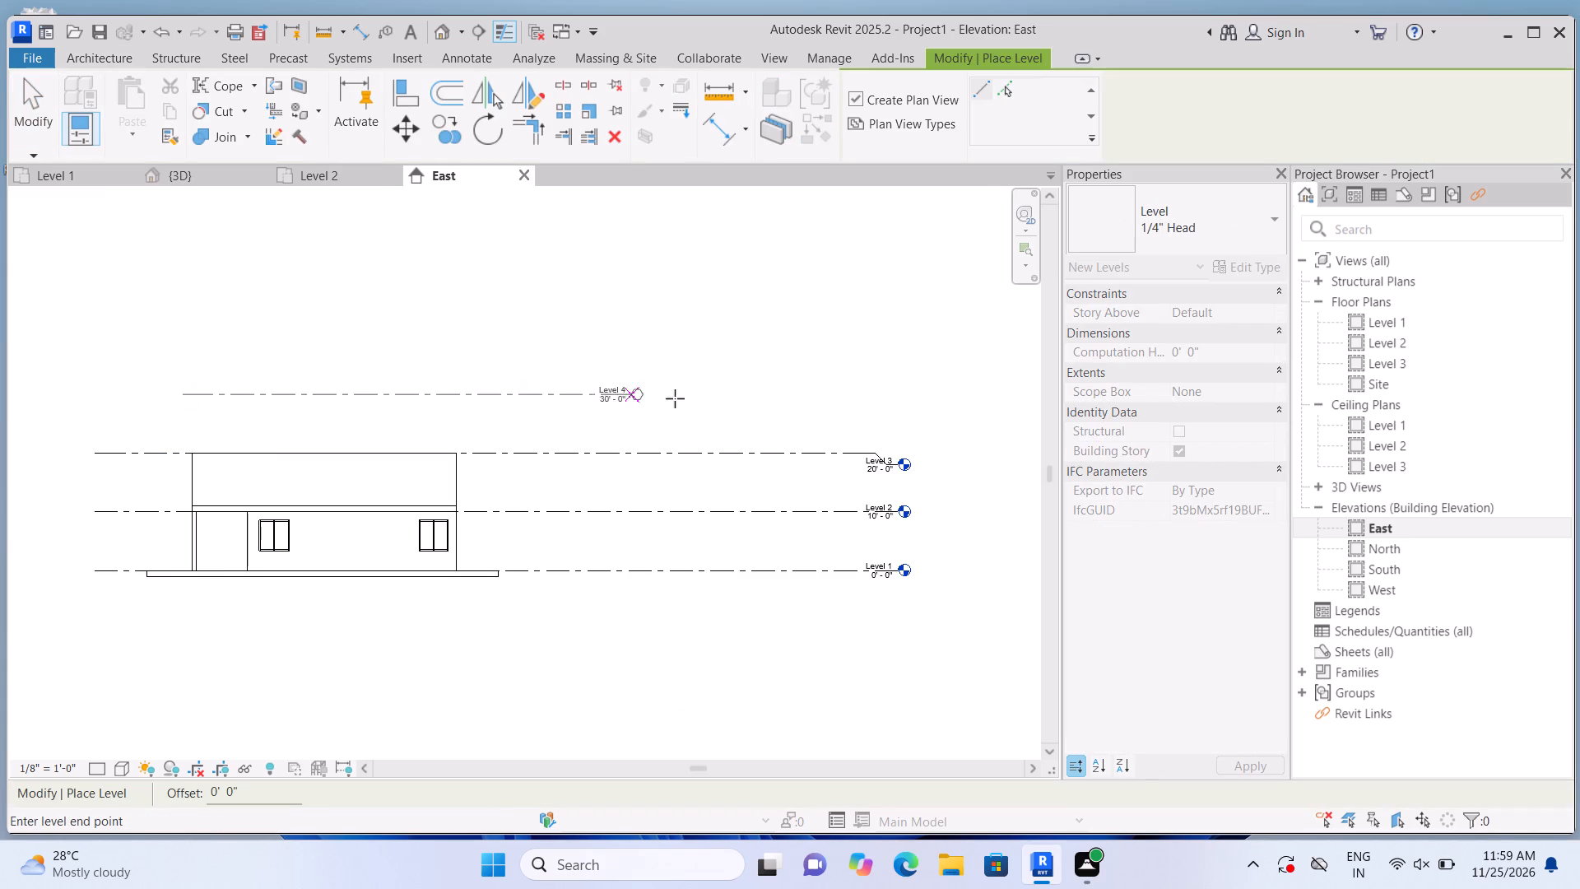
click(900, 424)
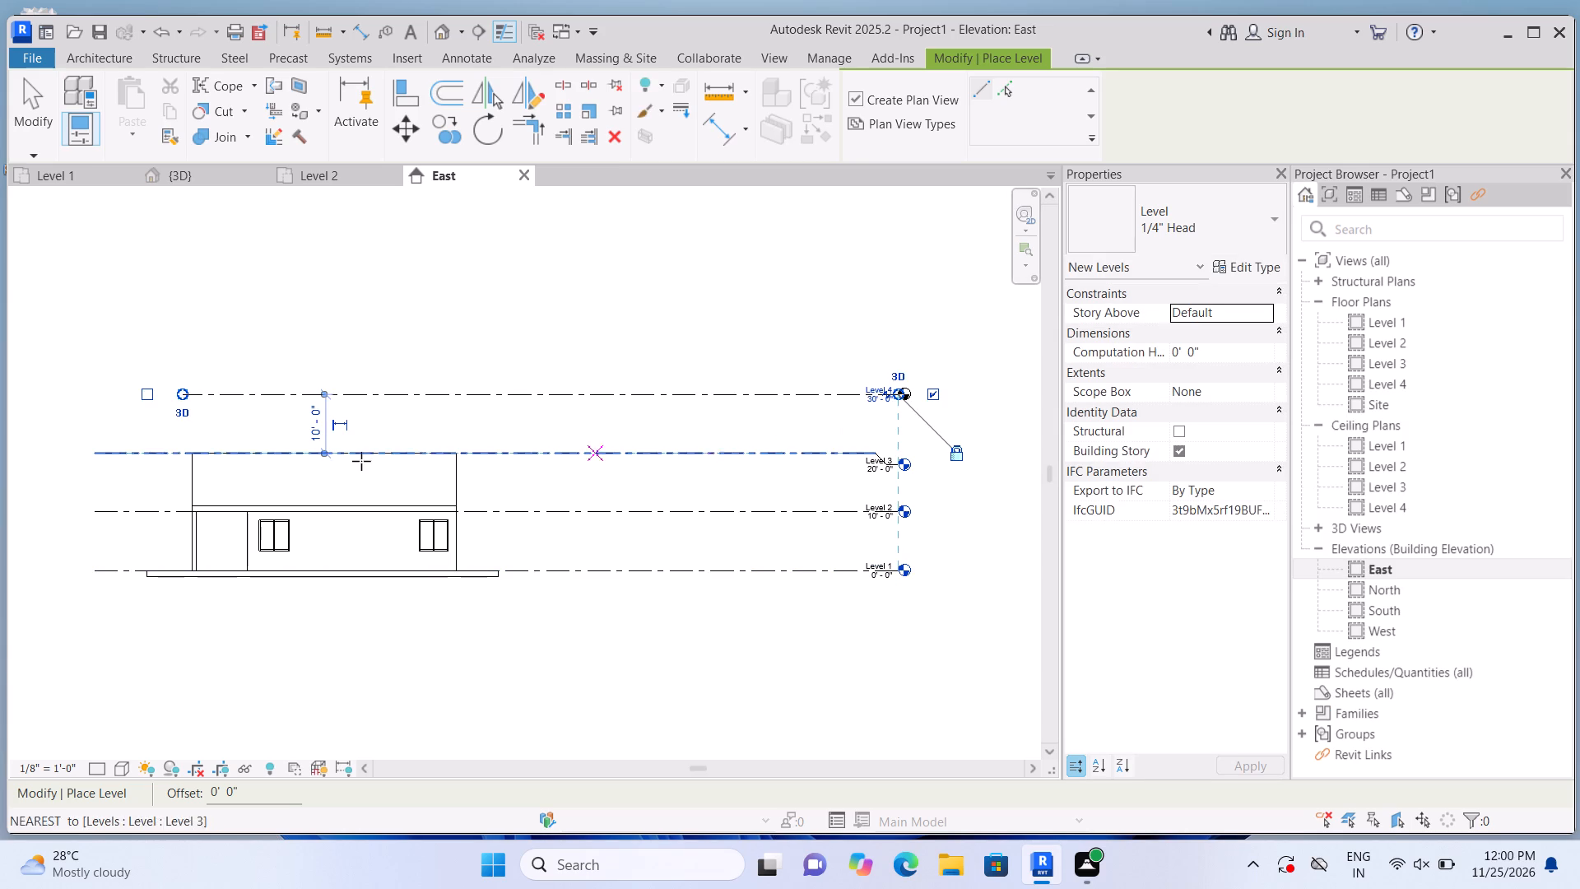
drag(177, 395, 117, 397)
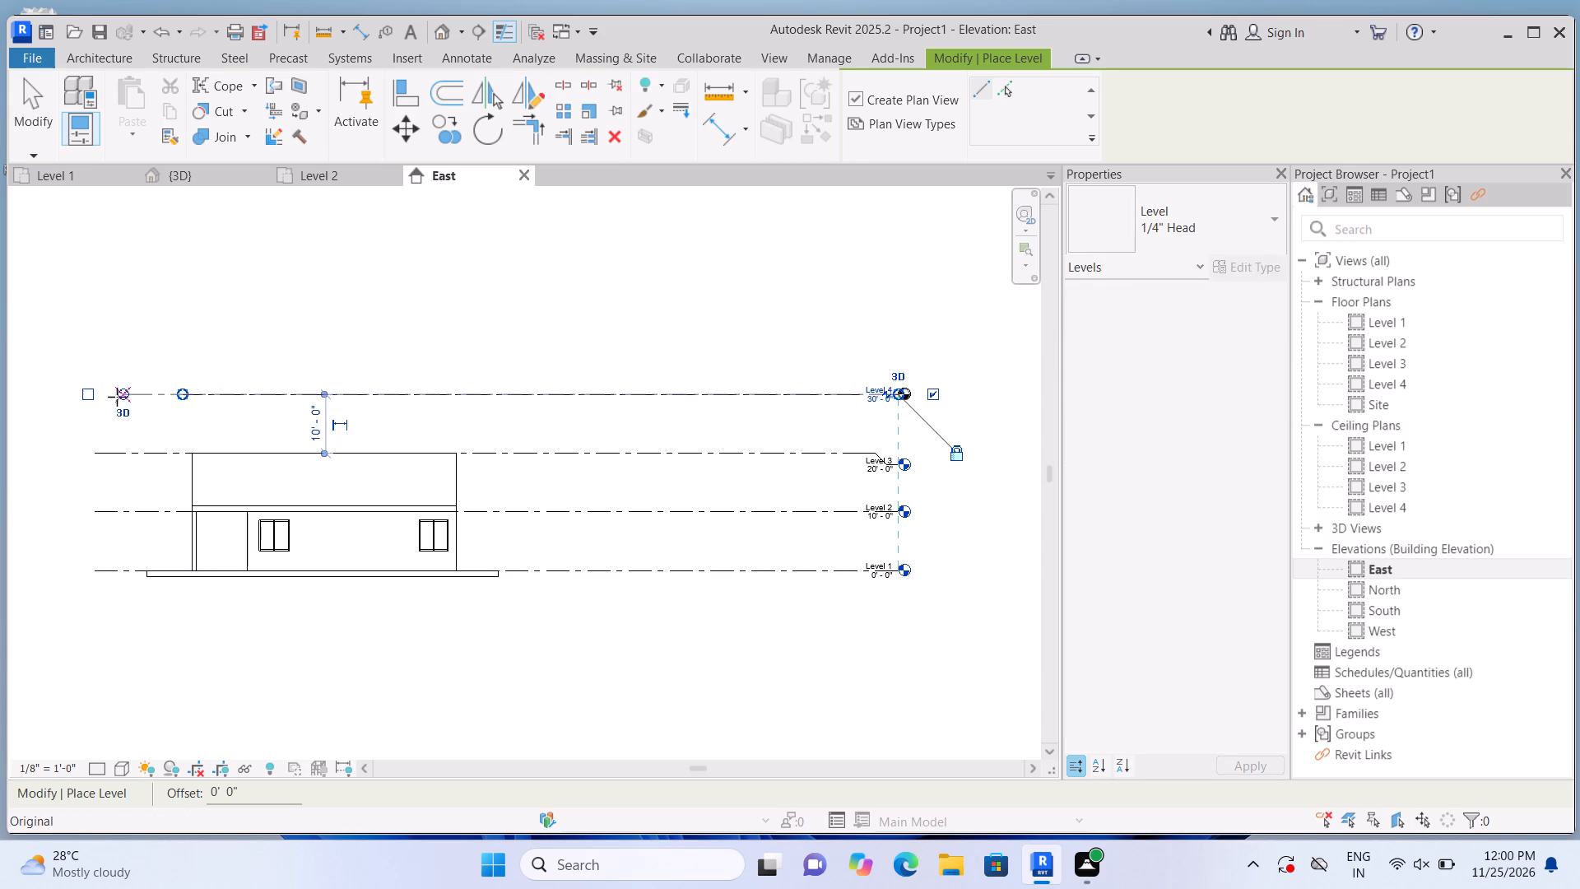
drag(117, 397, 96, 398)
key(Escape)
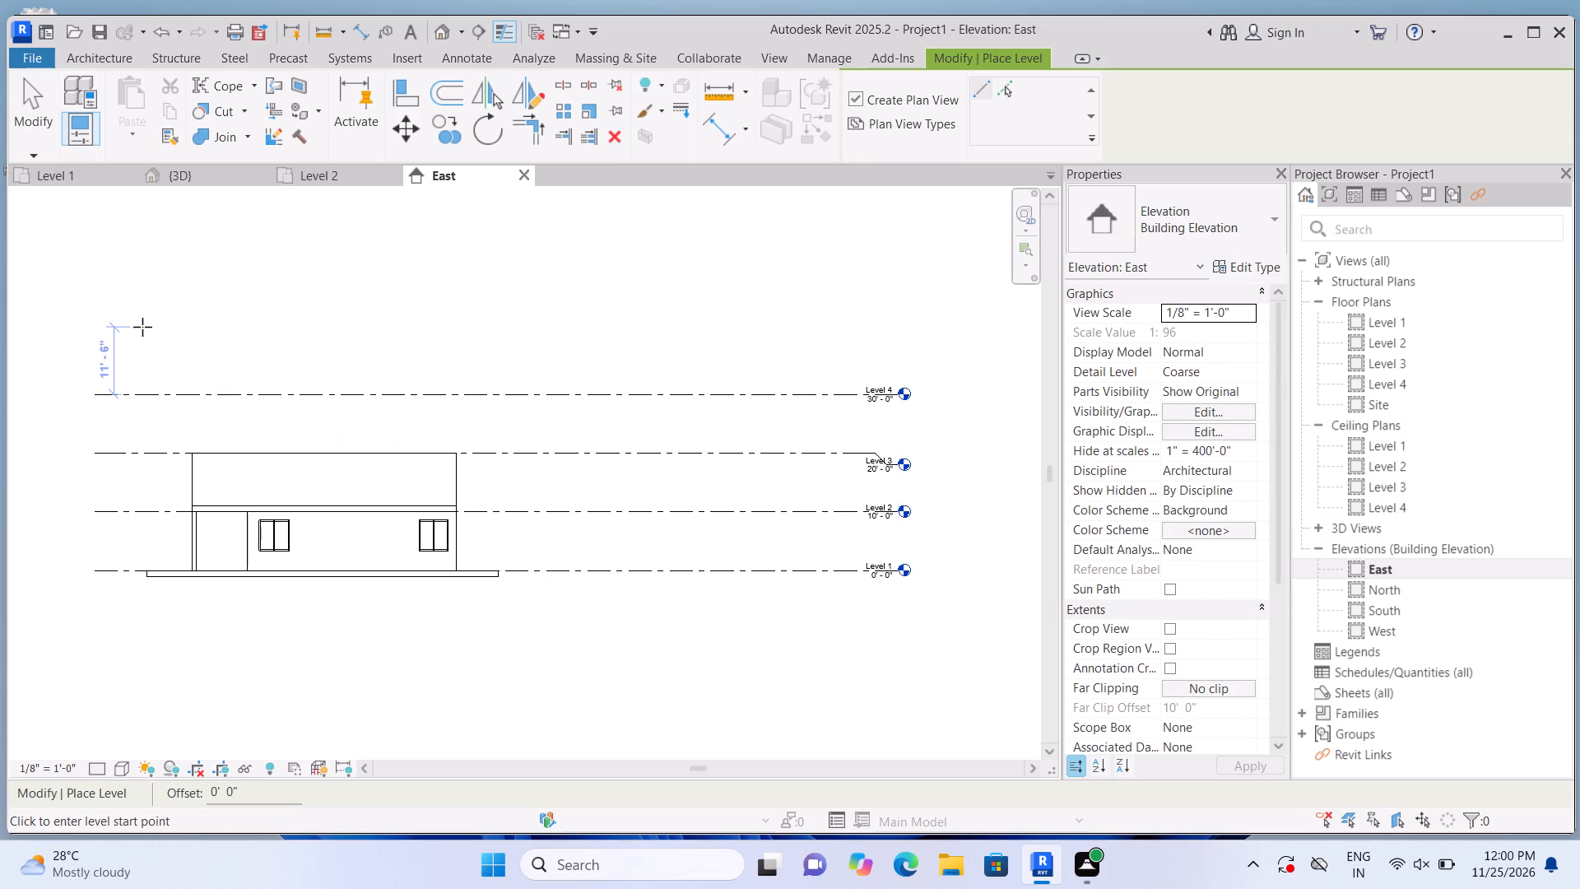
Add a level with plan views at 40'-0", 10'-0" above Level 4, and align both its ends with the levels below.
click(146, 337)
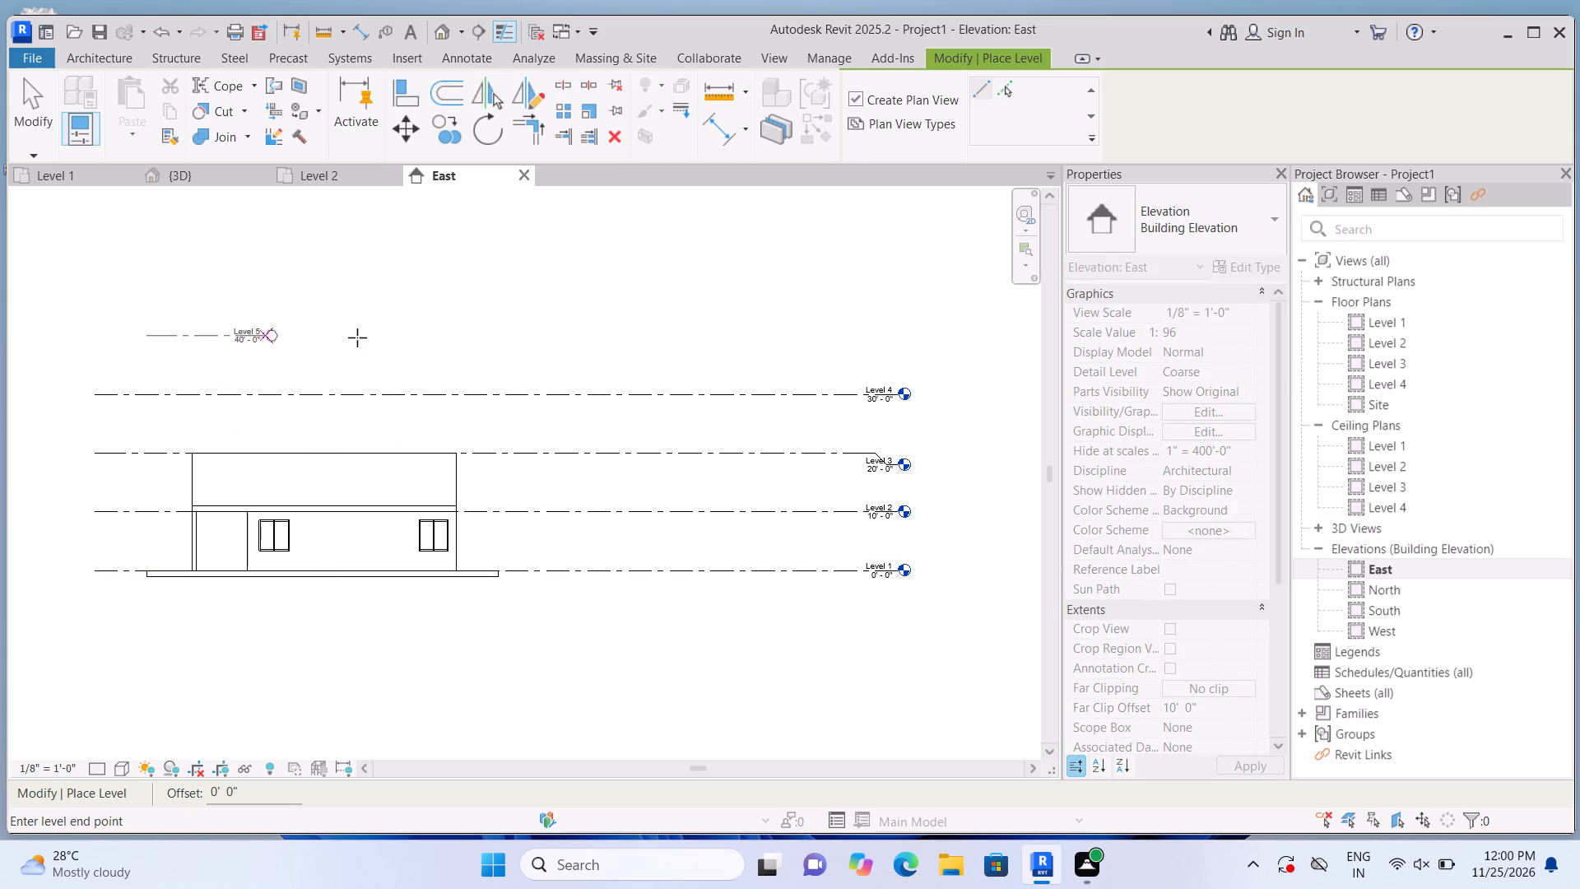
click(899, 369)
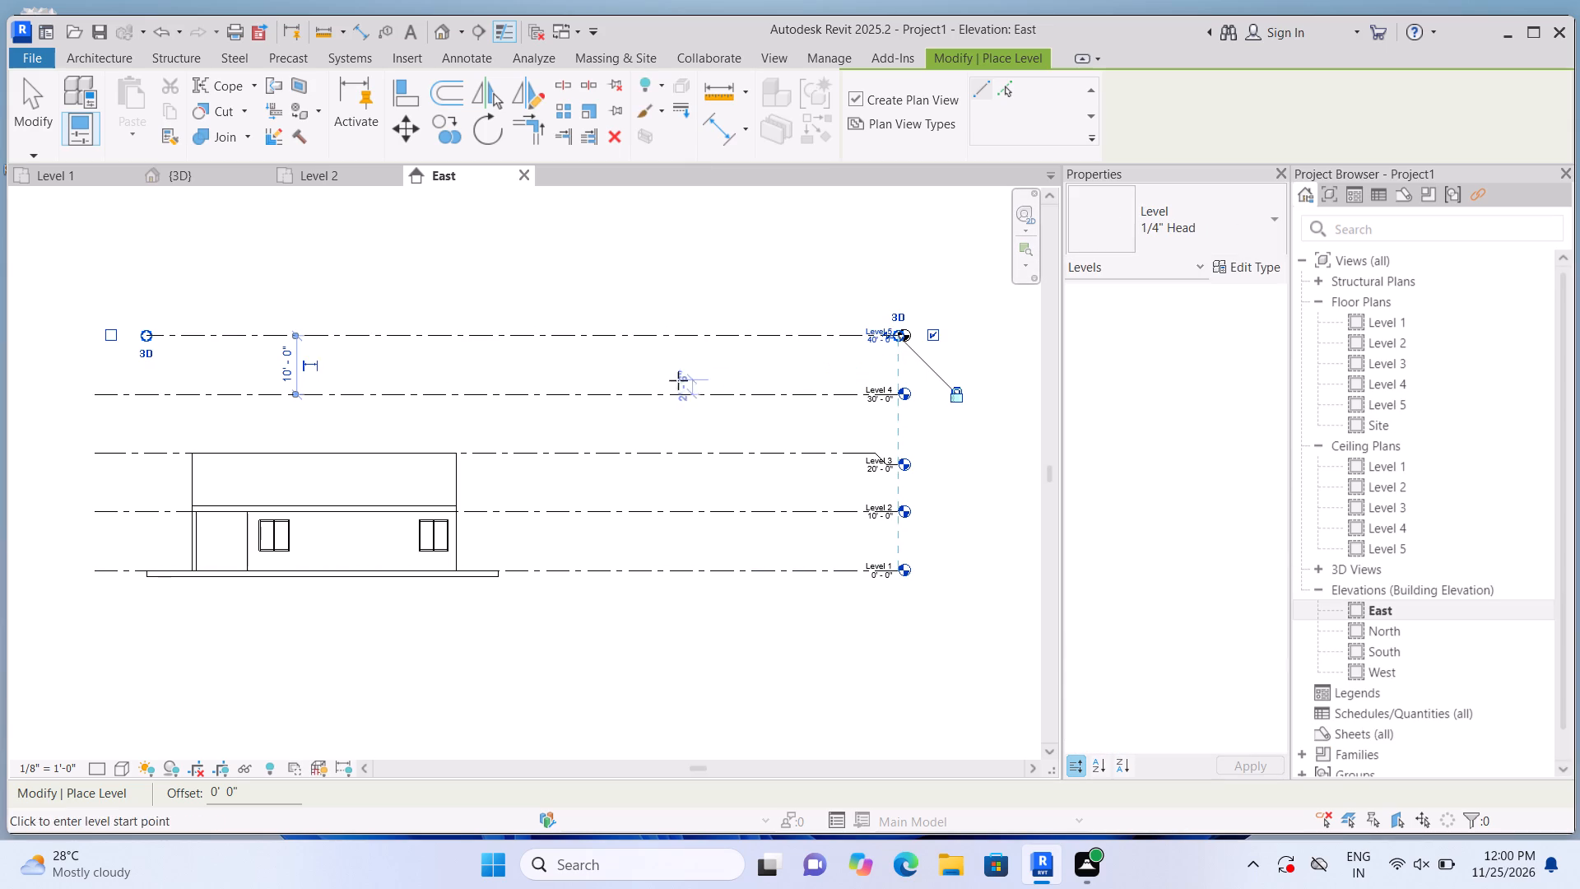
drag(145, 337, 129, 337)
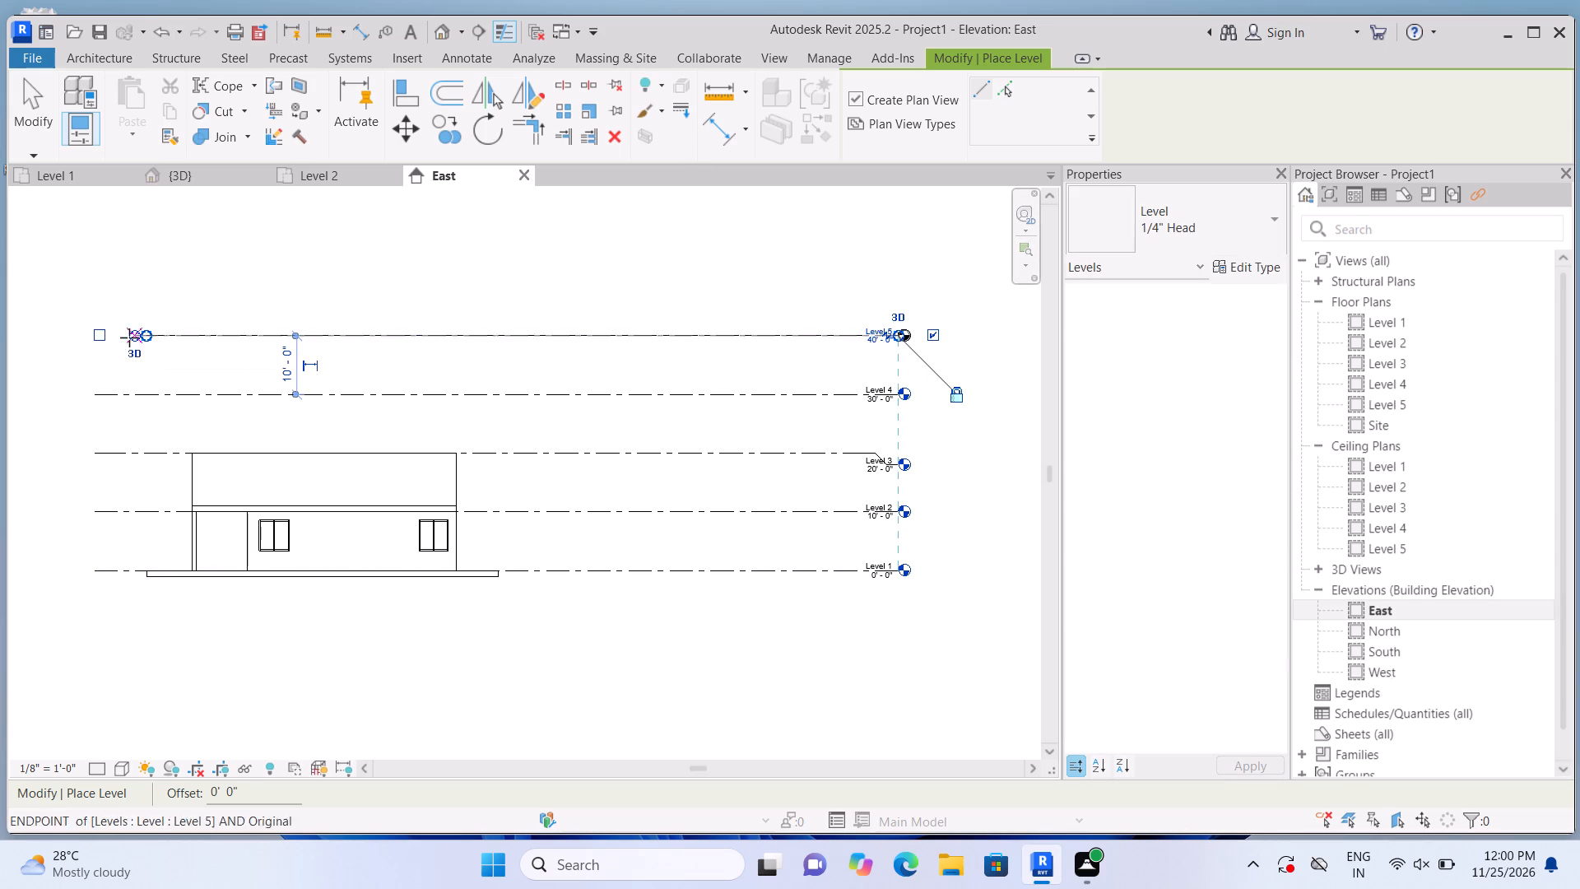
drag(129, 337, 96, 347)
key(Escape)
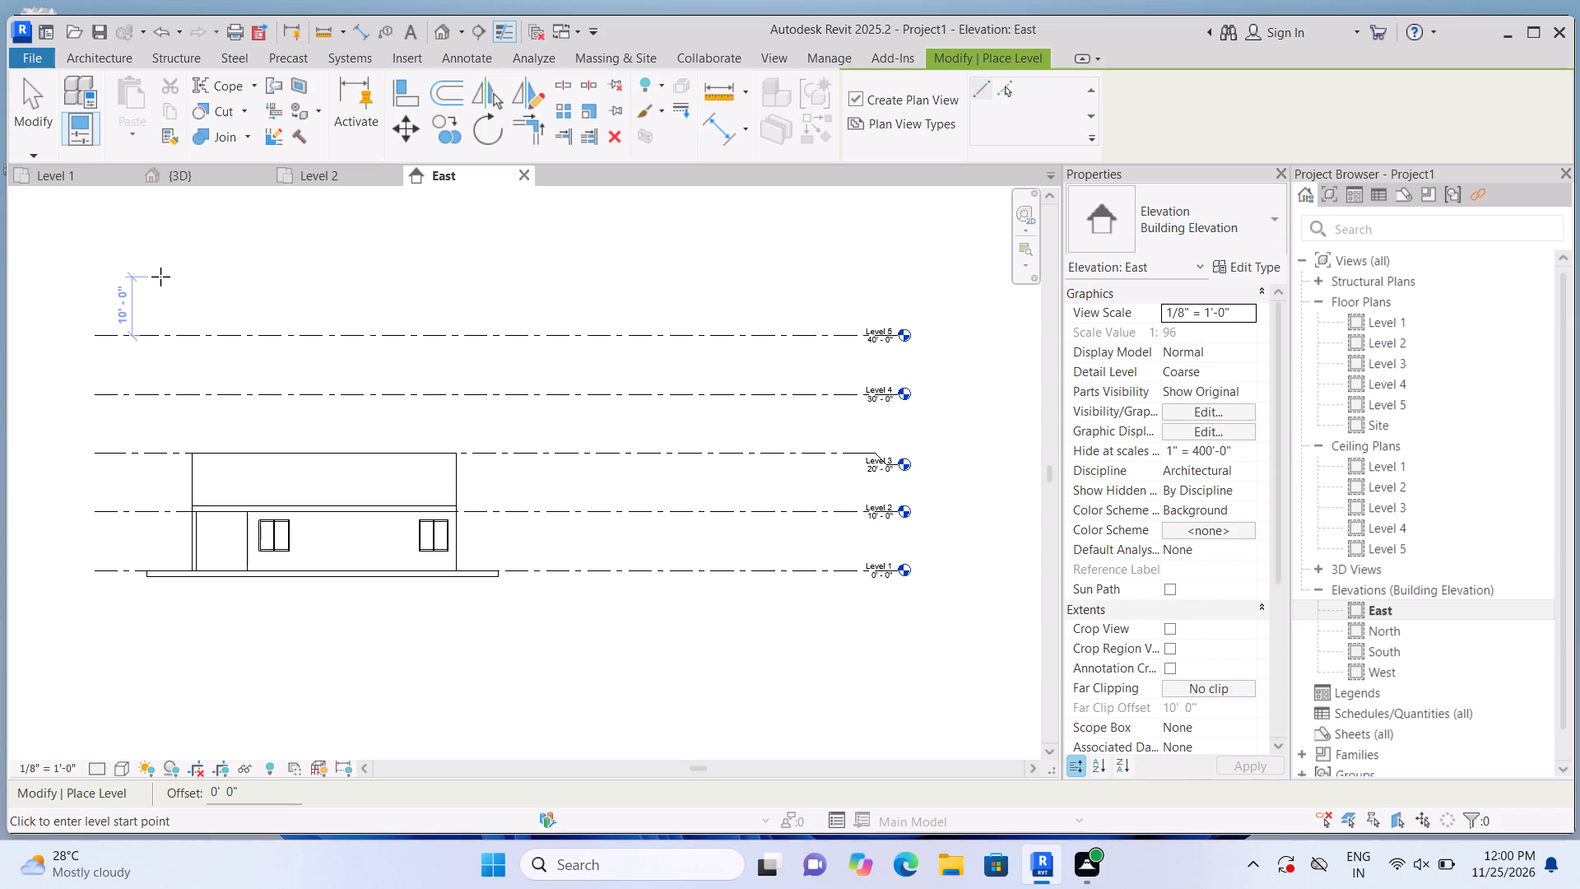
Add a level with plan views at 50'-0", 10'-0" above Level 5, and align both its ends with the levels below.
click(160, 277)
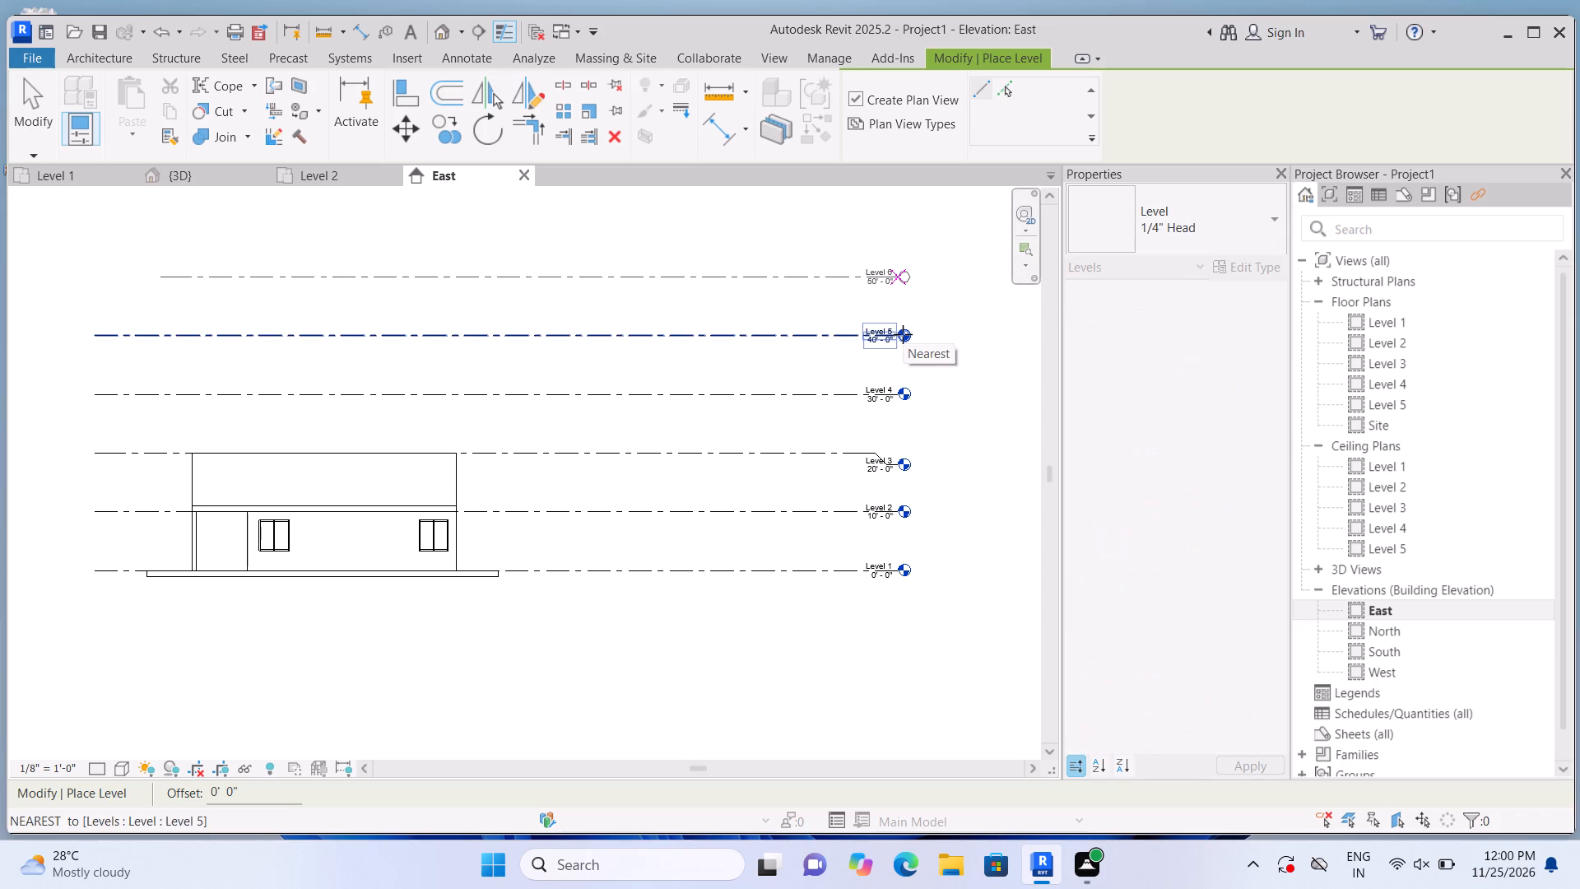
click(903, 334)
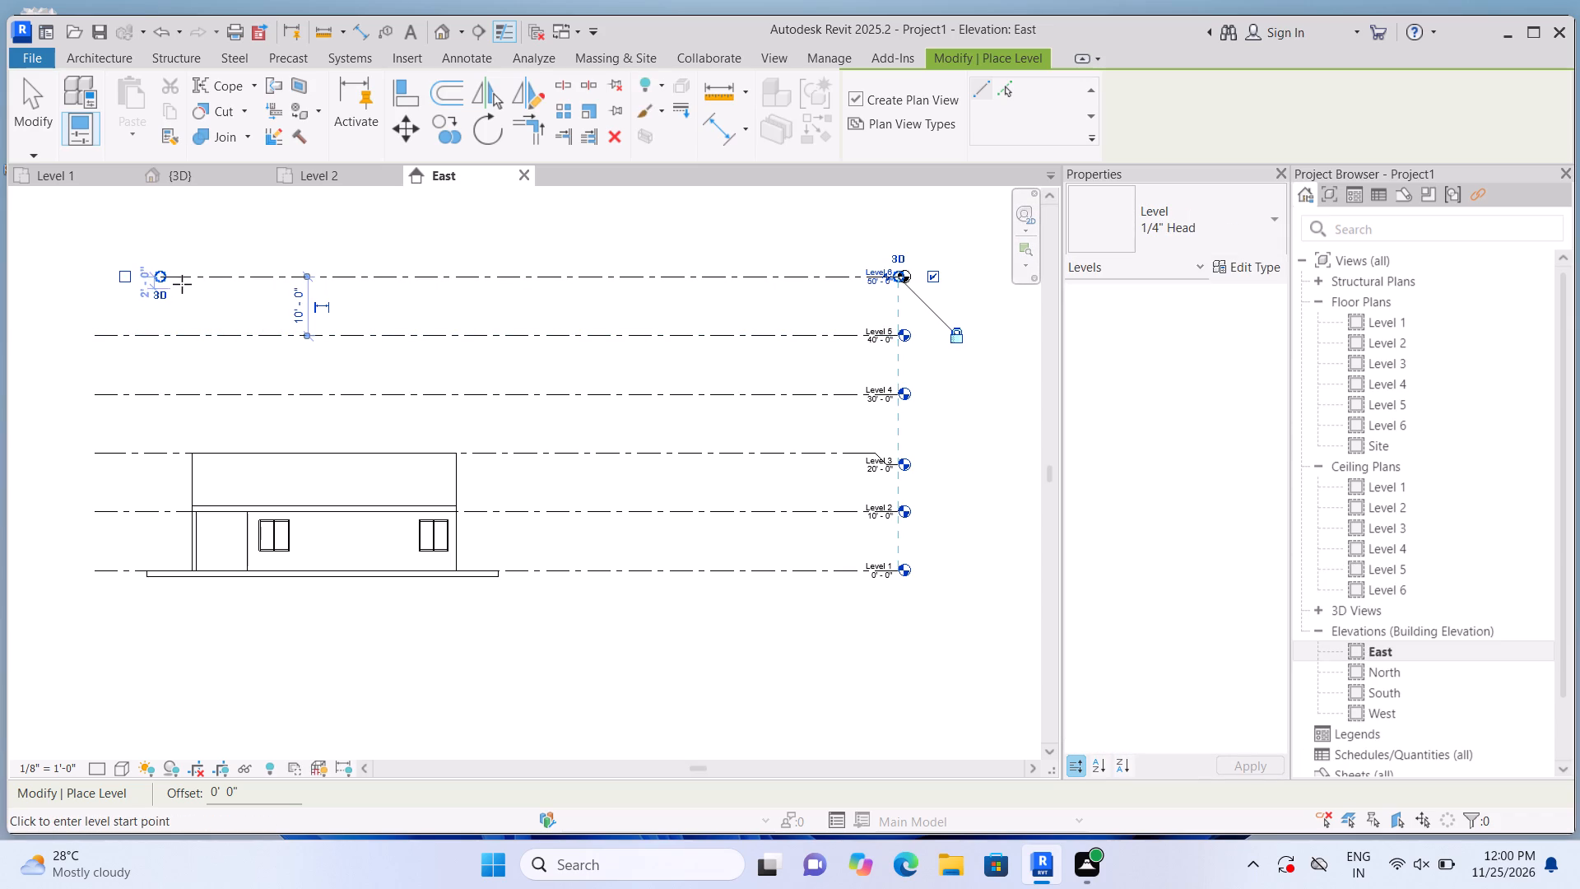
drag(160, 283, 97, 296)
key(Escape)
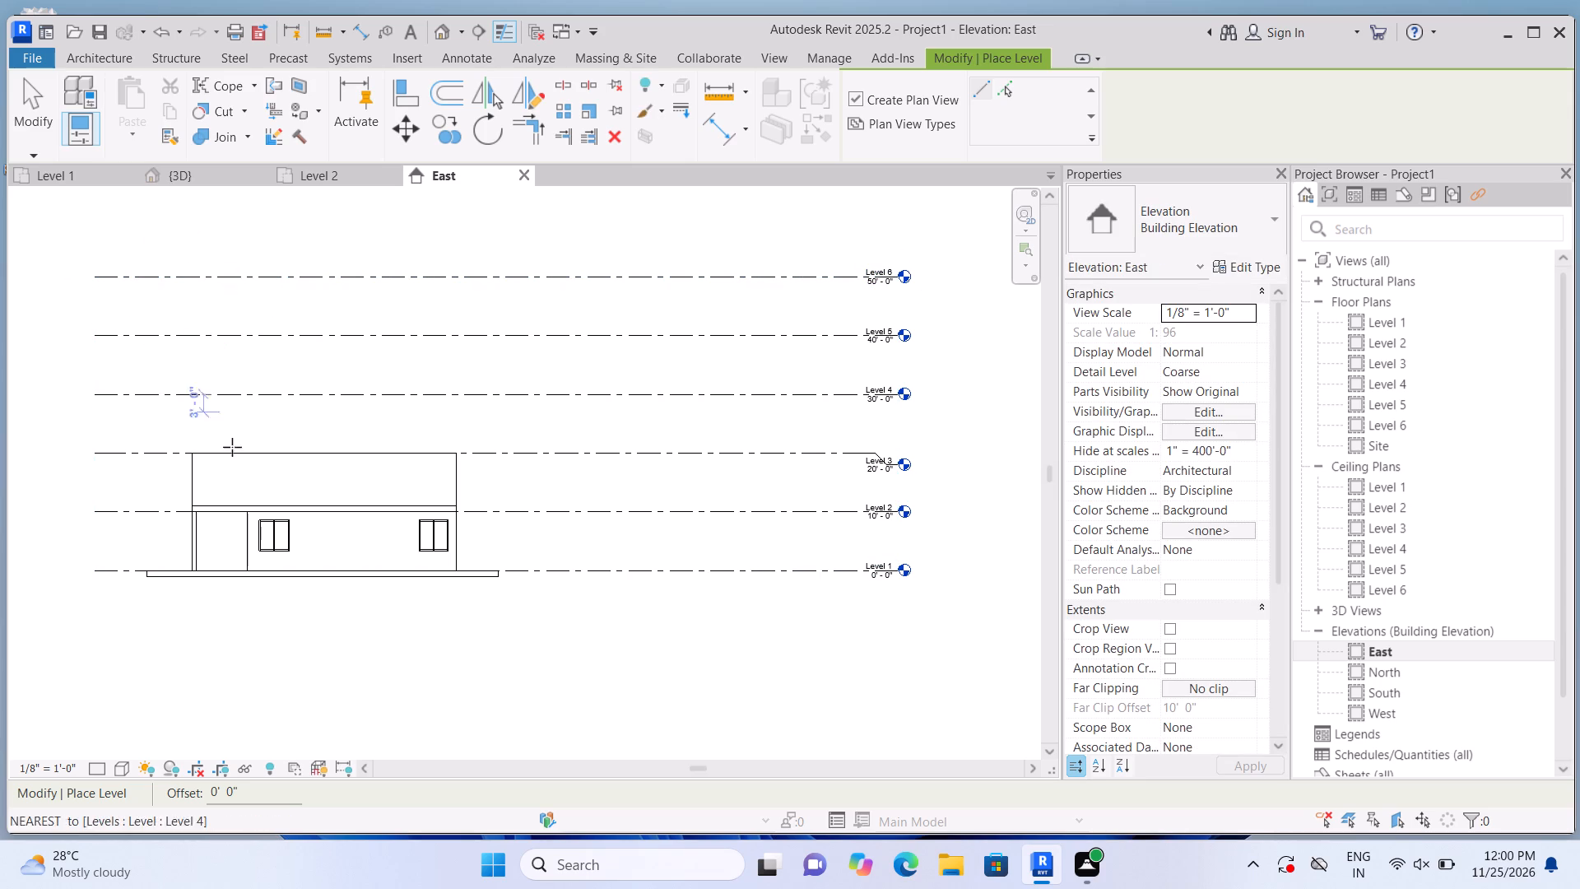
Add a level with plan views at 60'-0", 10'-0" above Level 6, align both its ends with the levels below, and finish placing levels.
scroll(241, 448, down, 2)
scroll(203, 324, up, 4)
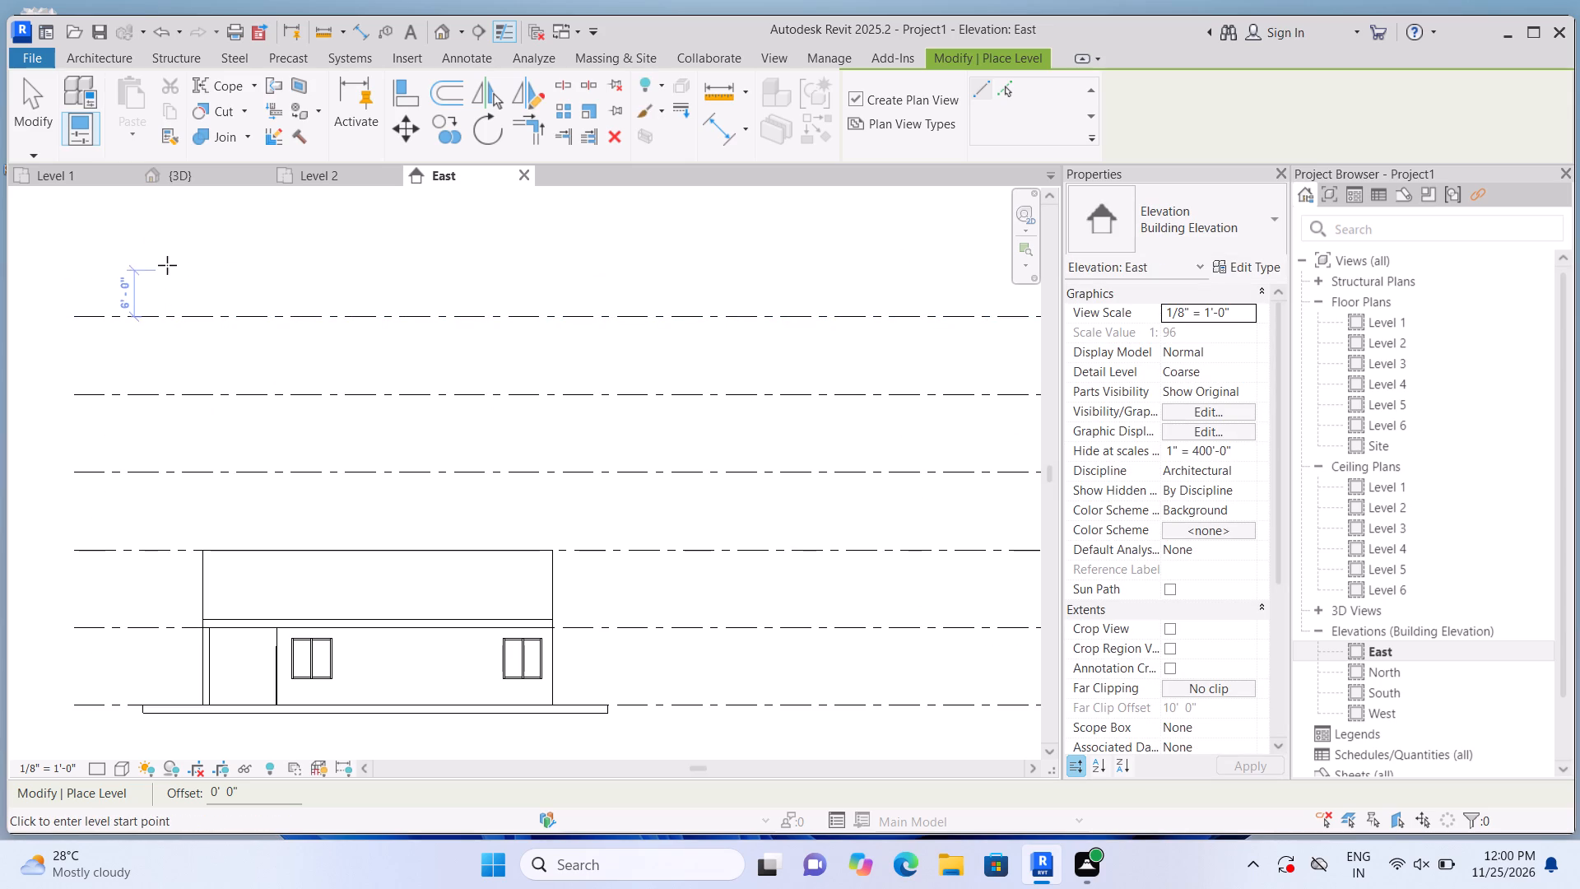
click(161, 239)
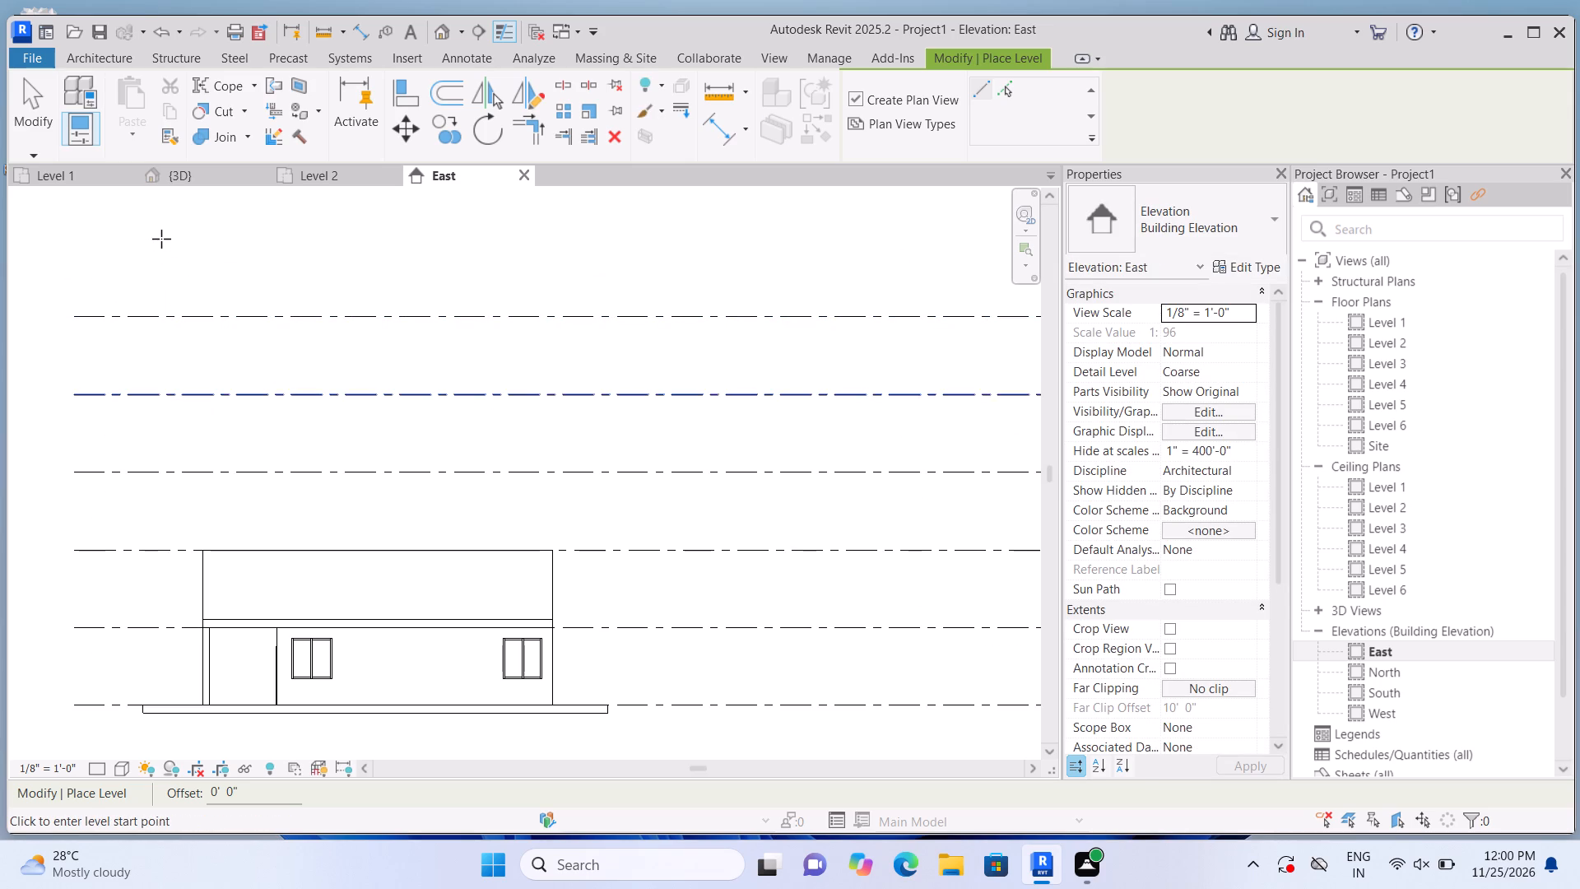
scroll(468, 252, down, 7)
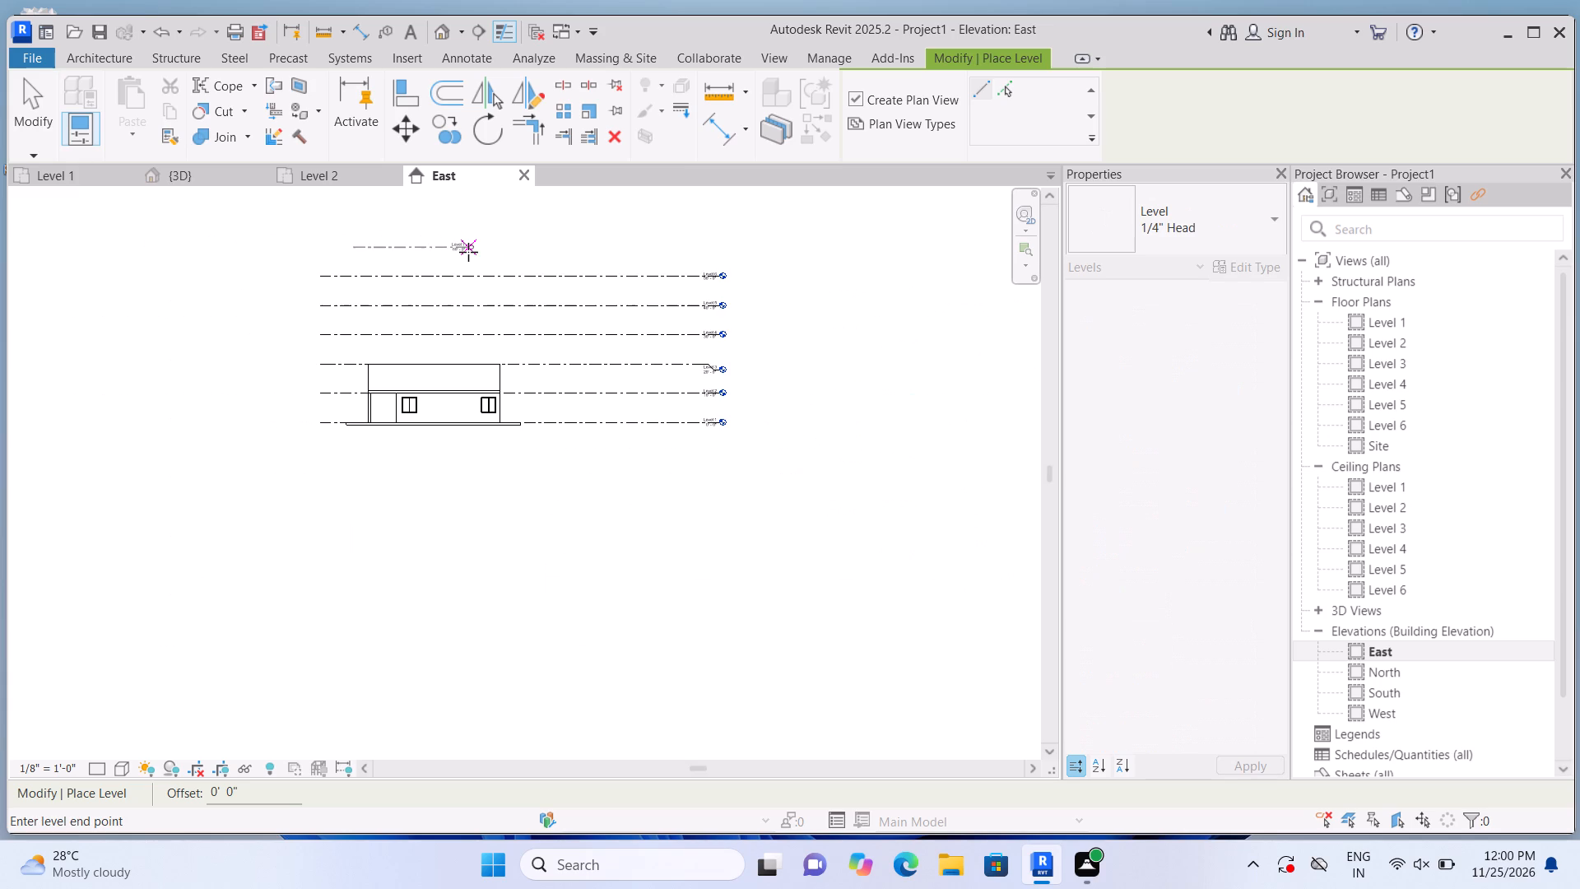
scroll(468, 252, down, 1)
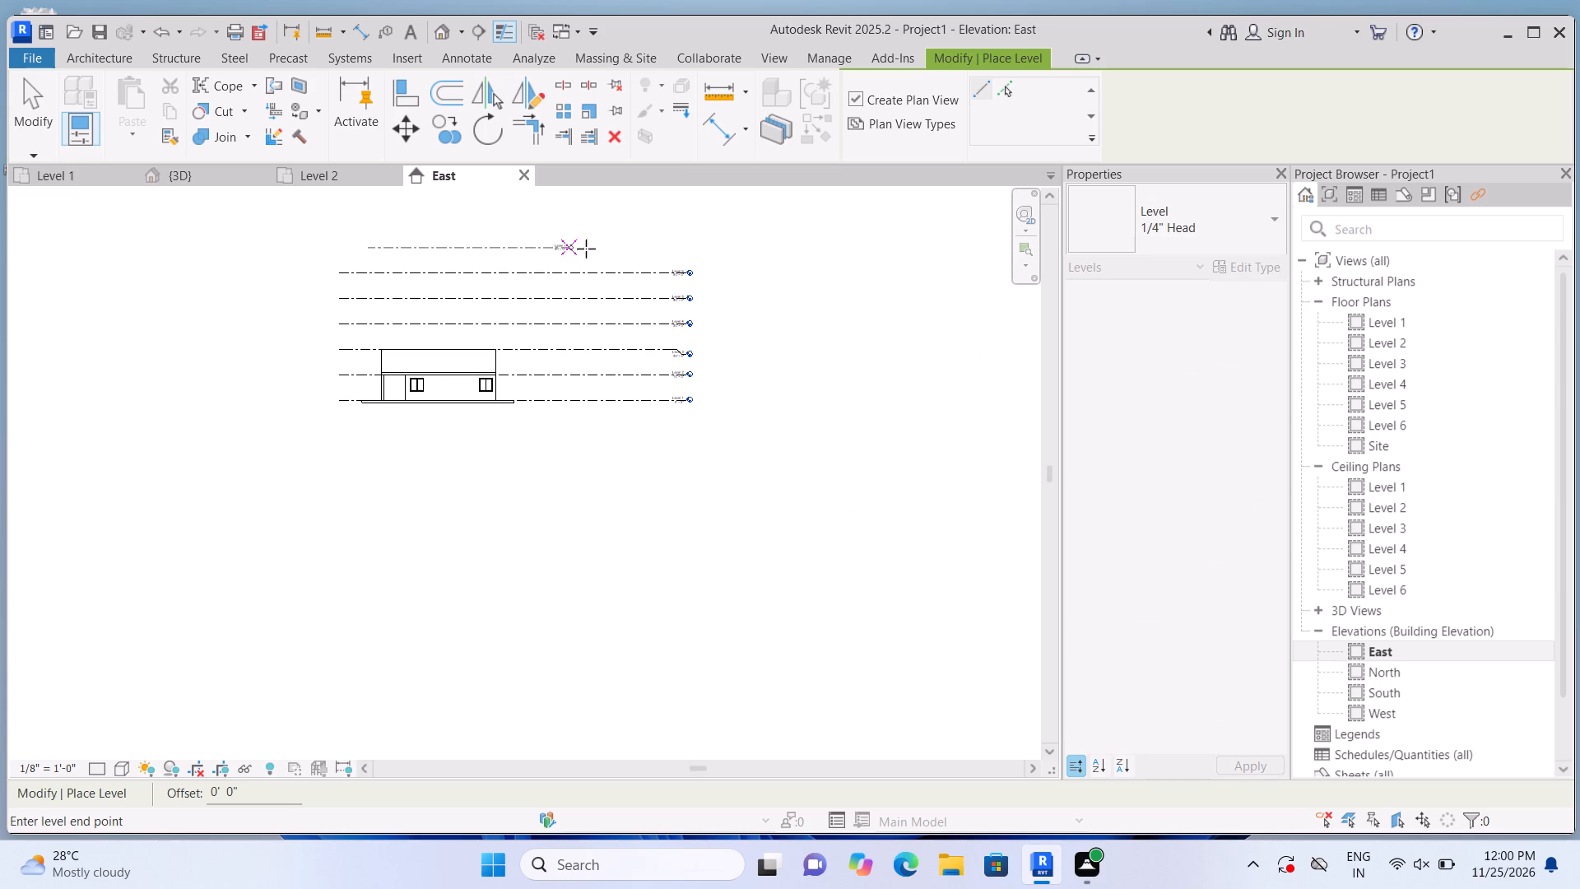
scroll(630, 254, up, 6)
click(757, 280)
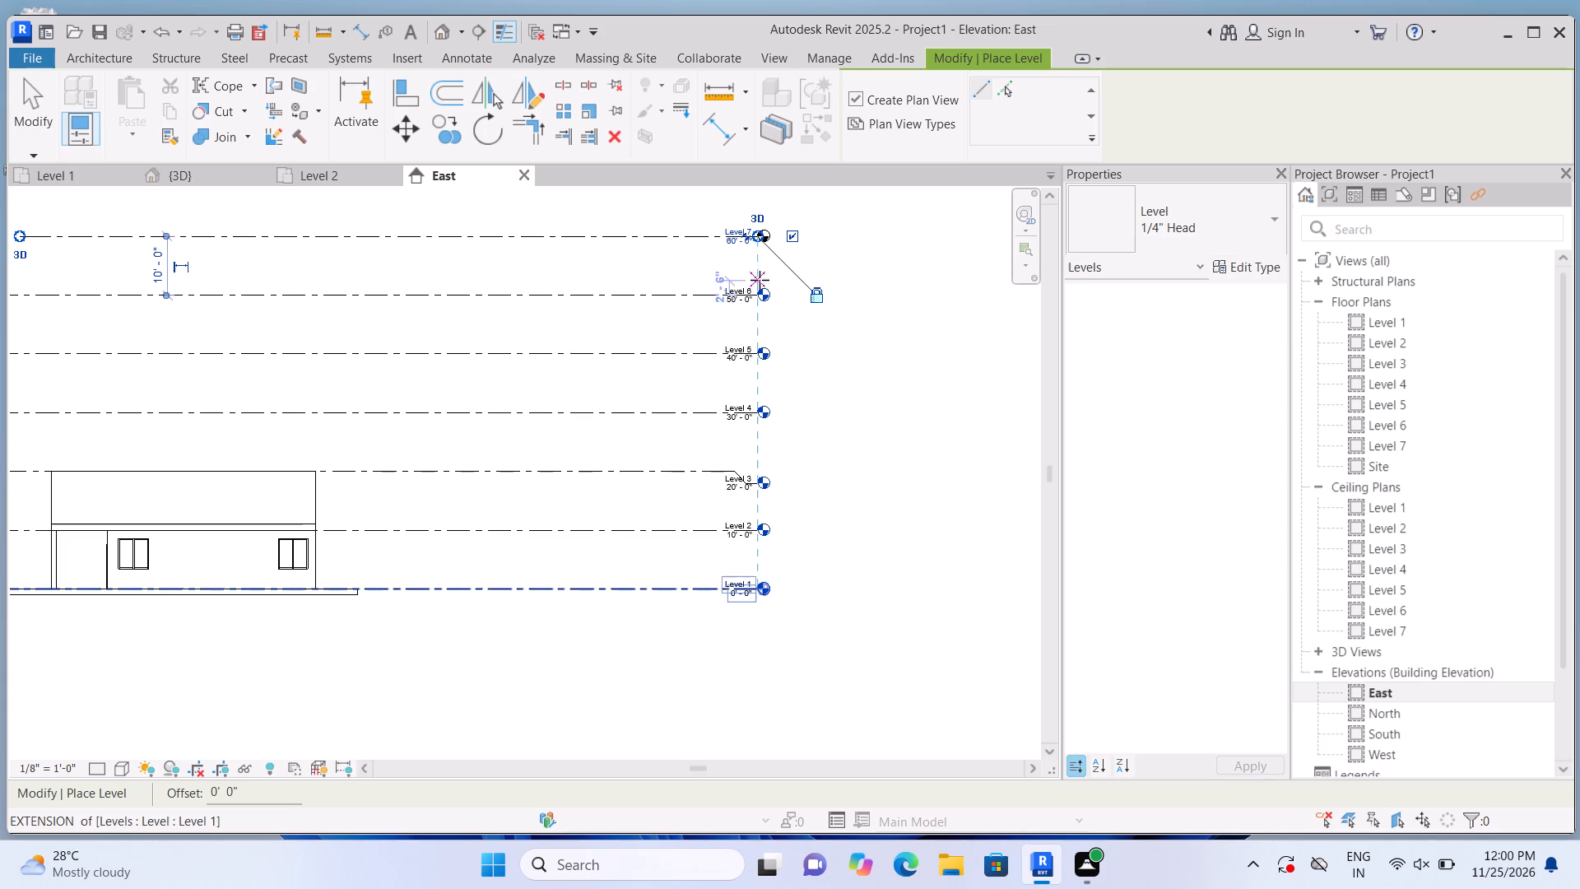
scroll(810, 390, down, 1)
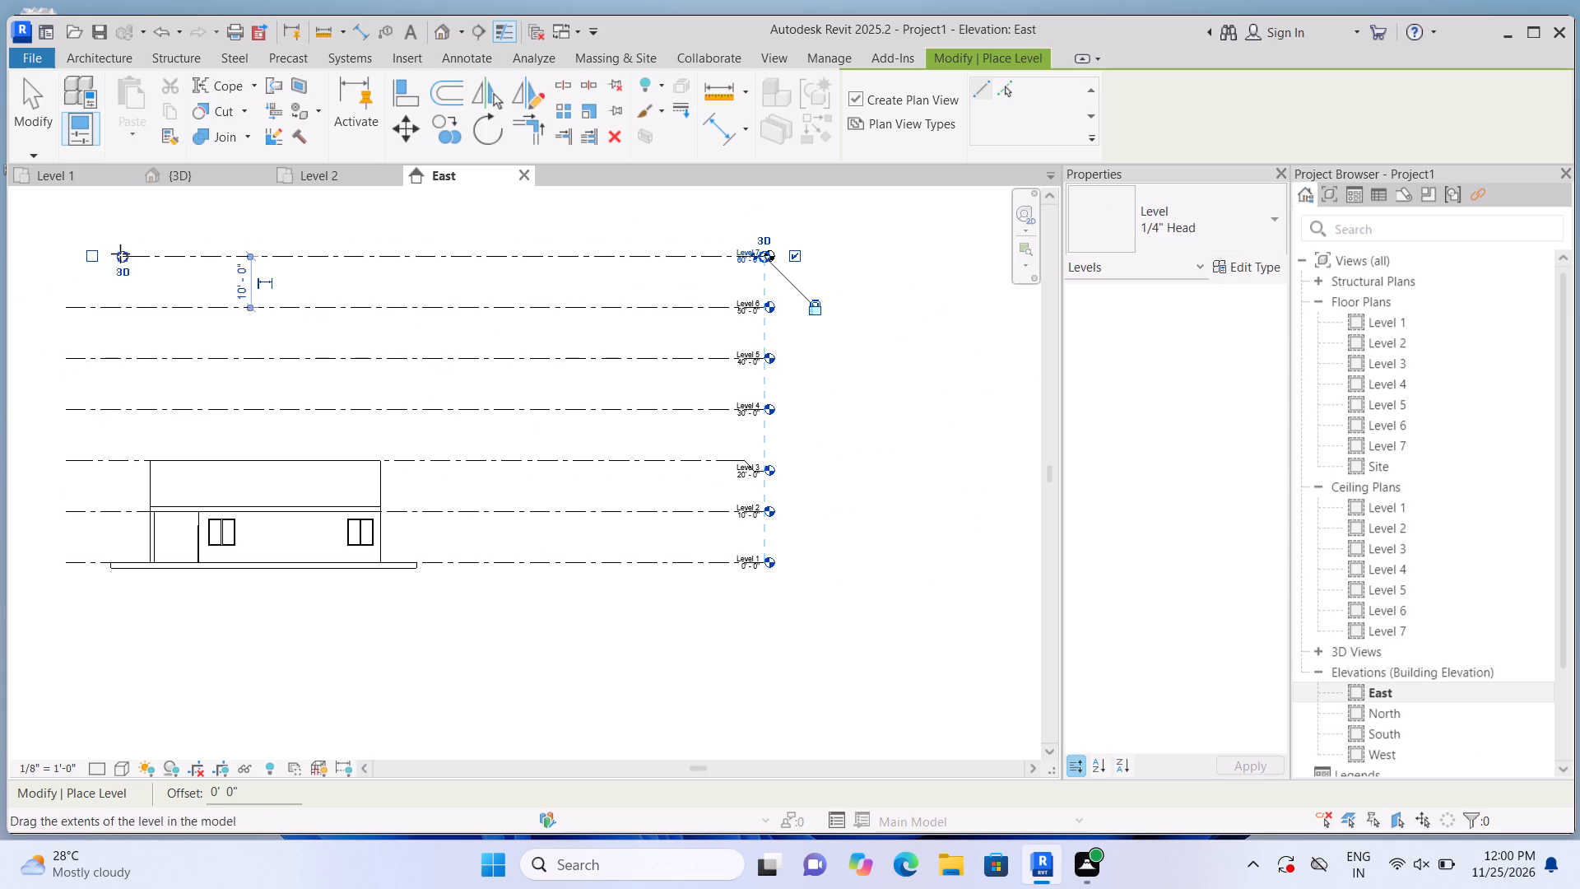
drag(123, 254, 70, 270)
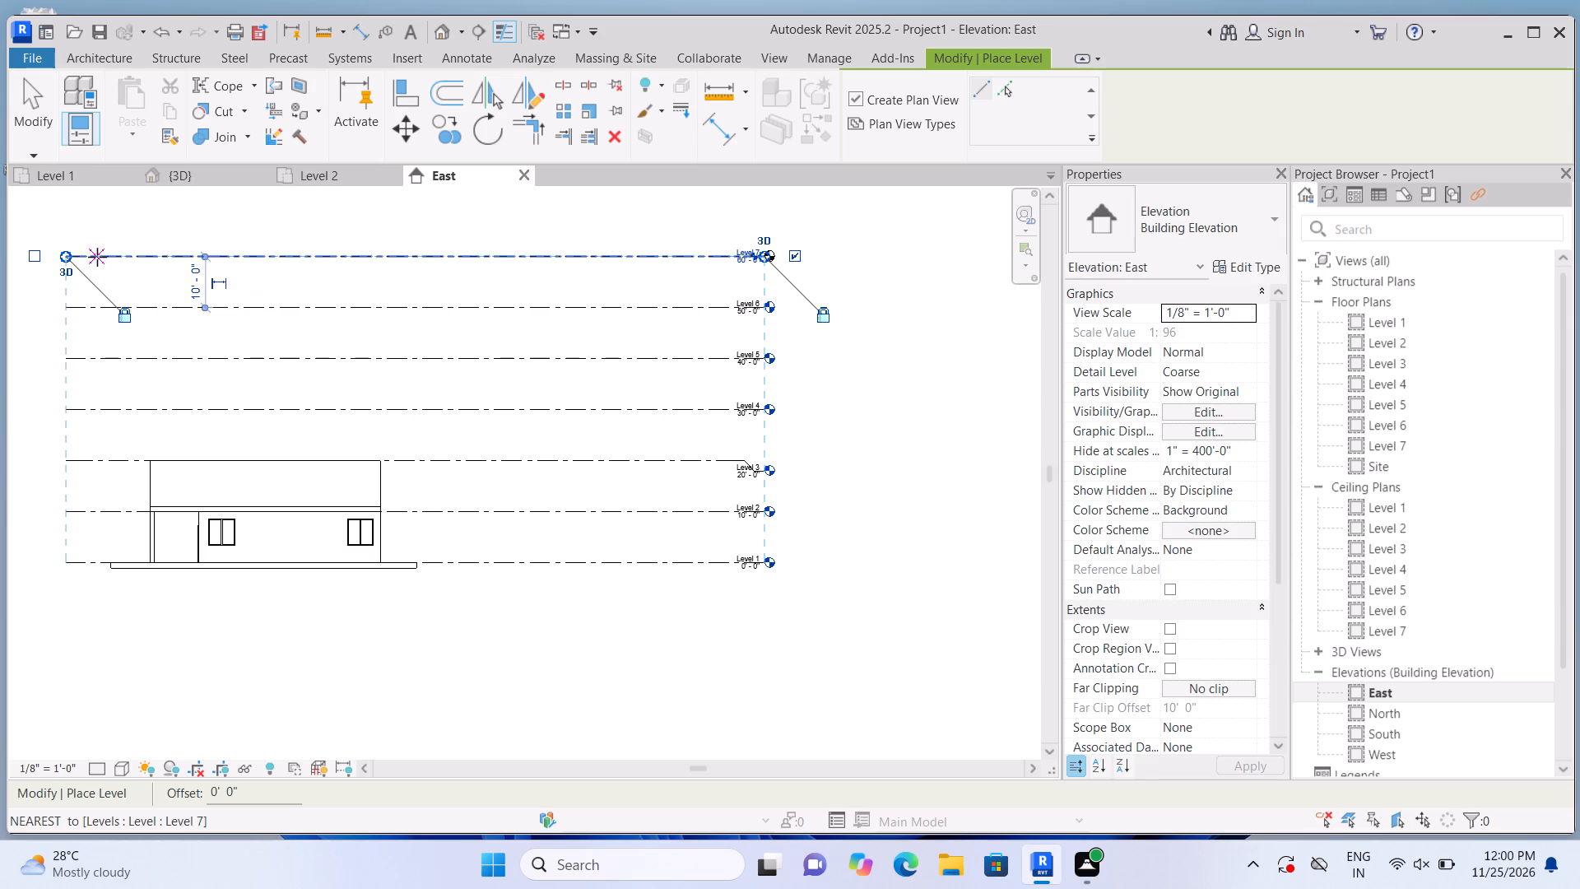
key(Escape)
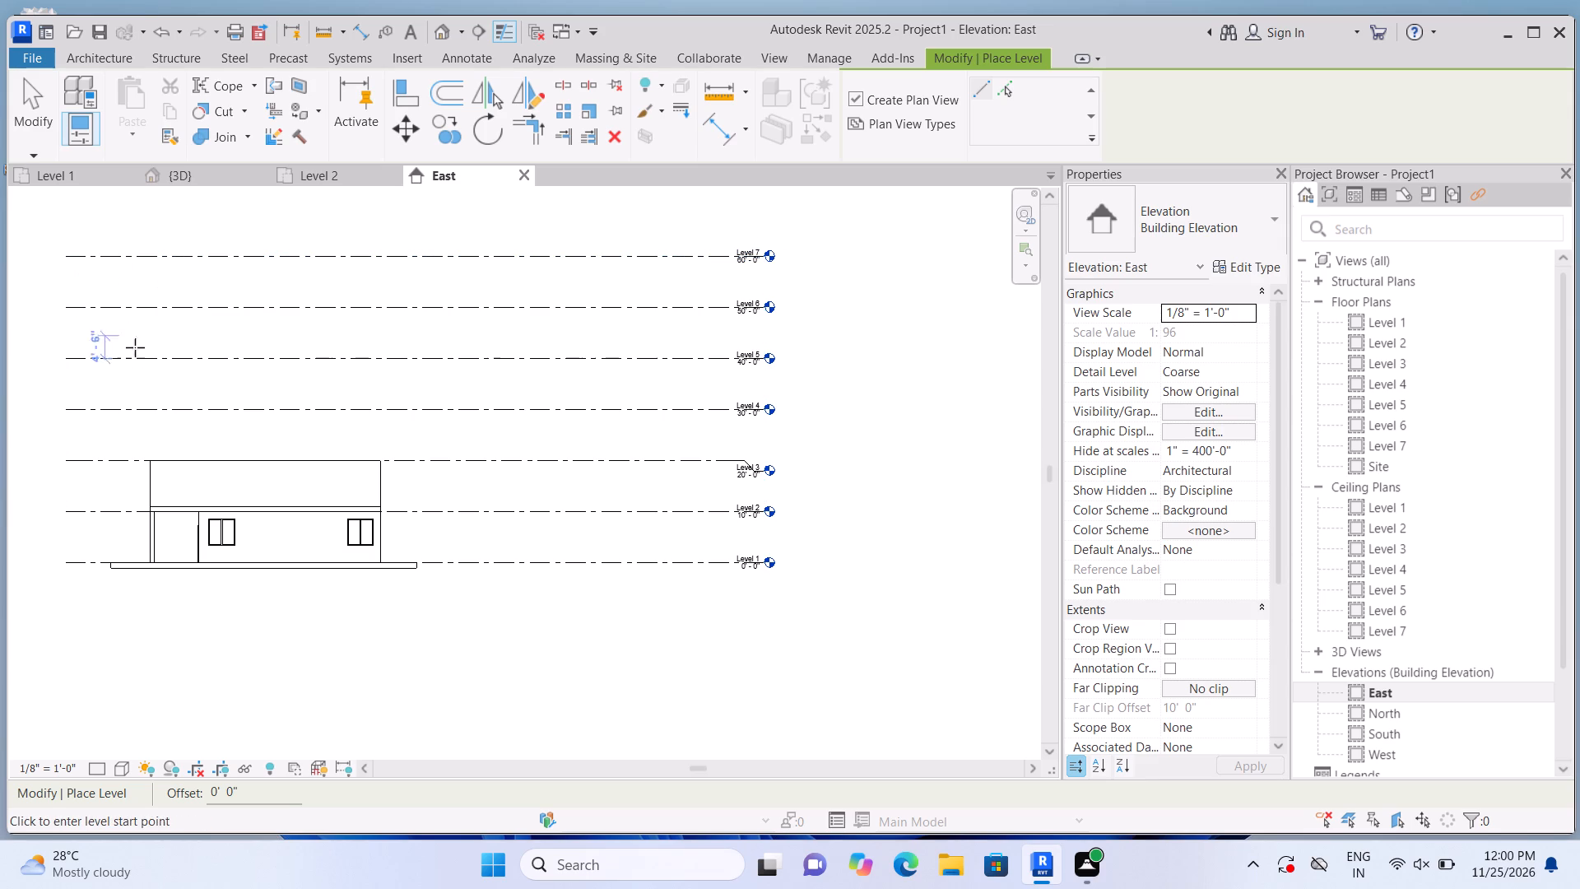
key(Escape)
Examine the names and elevations at the level heads in the East elevation, from Level 1 up to the topmost level.
scroll(164, 433, down, 2)
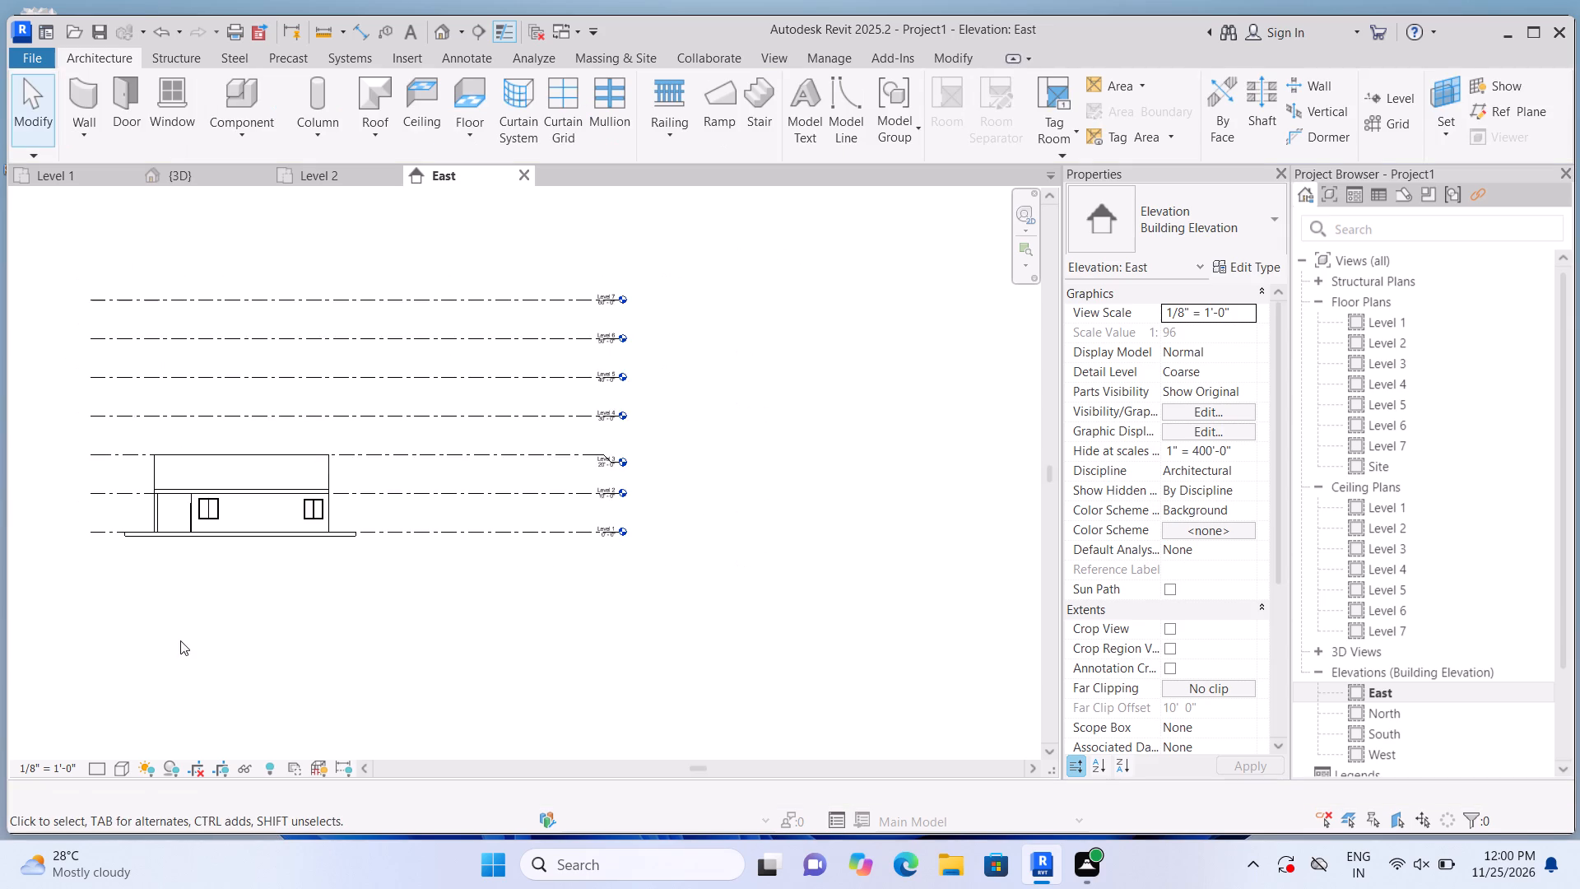
scroll(179, 641, down, 1)
middle_drag(219, 612, 335, 704)
scroll(487, 702, up, 1)
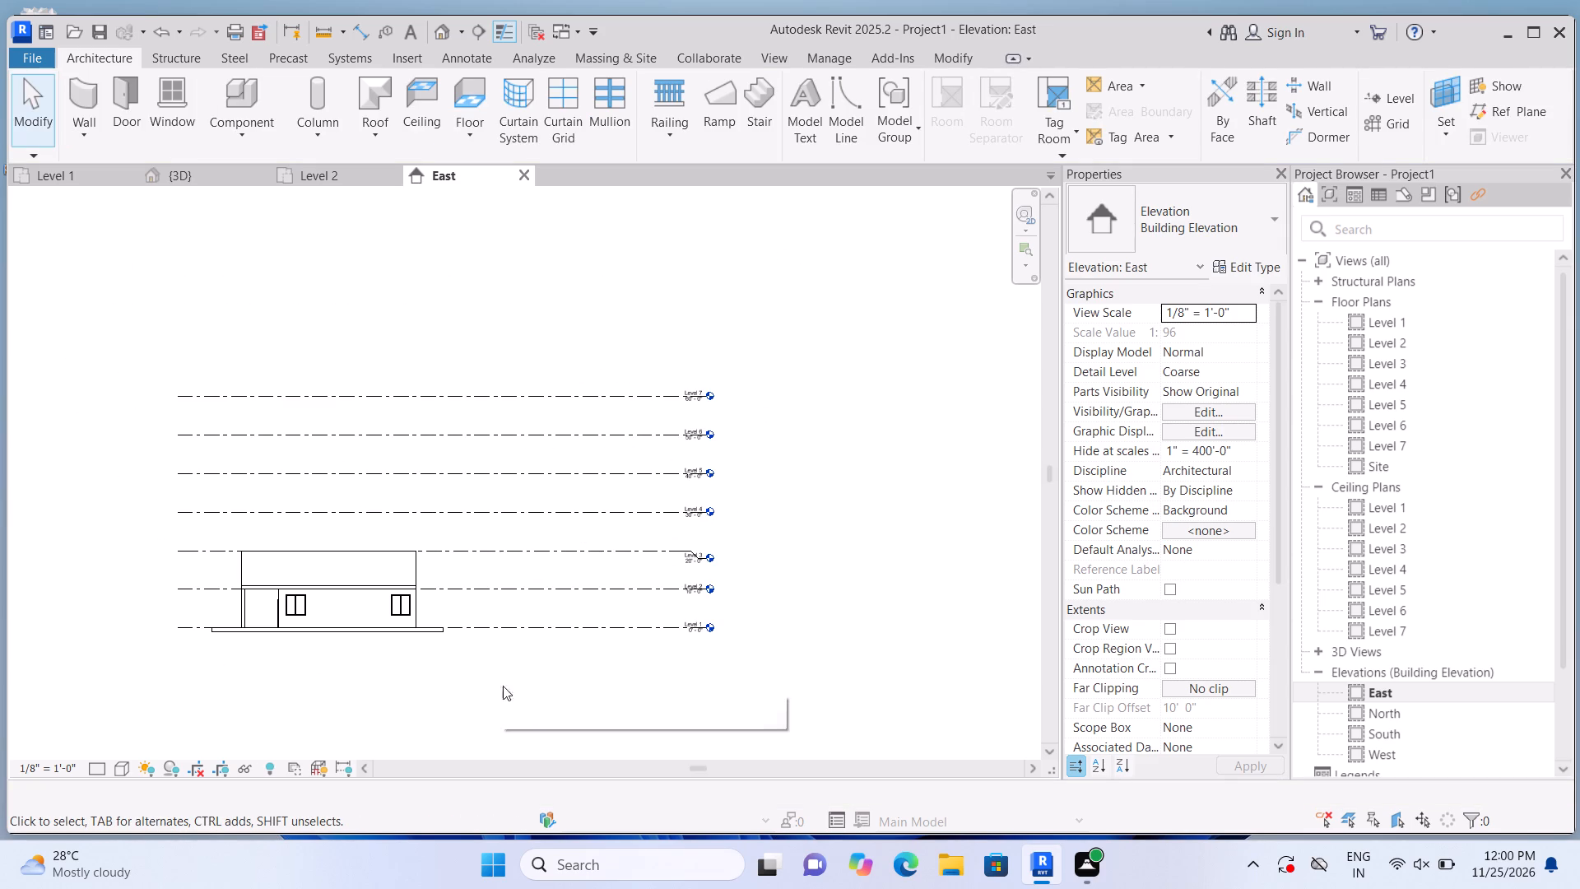
scroll(648, 668, up, 4)
middle_drag(650, 652, 663, 710)
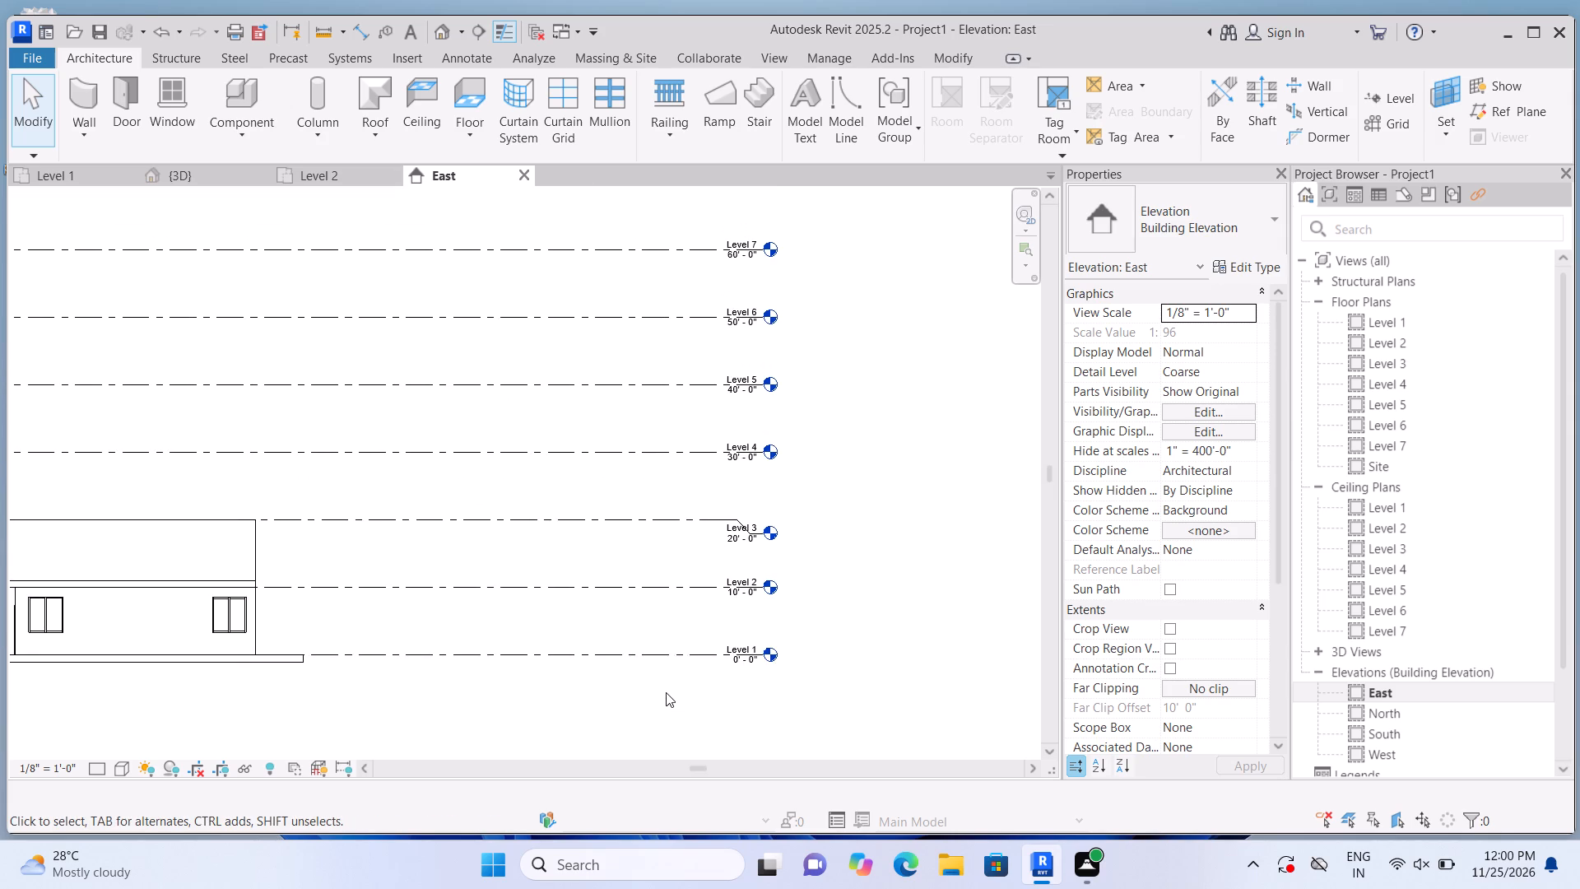
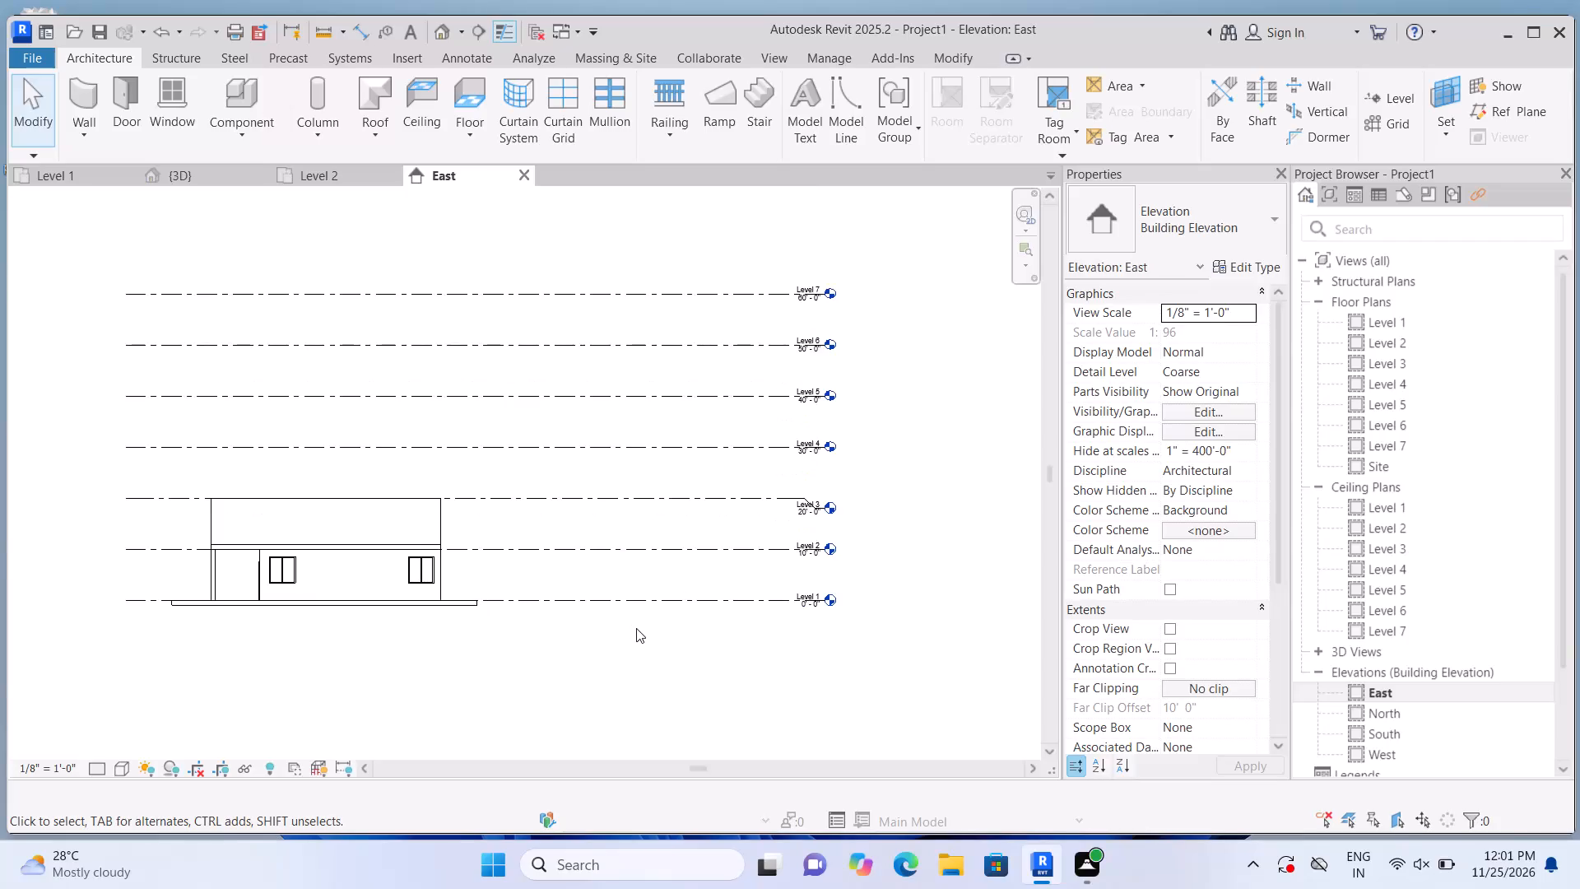
Open the Level 2 floor plan and bring the rooms along the building's north side into view.
scroll(636, 628, down, 1)
scroll(710, 671, down, 2)
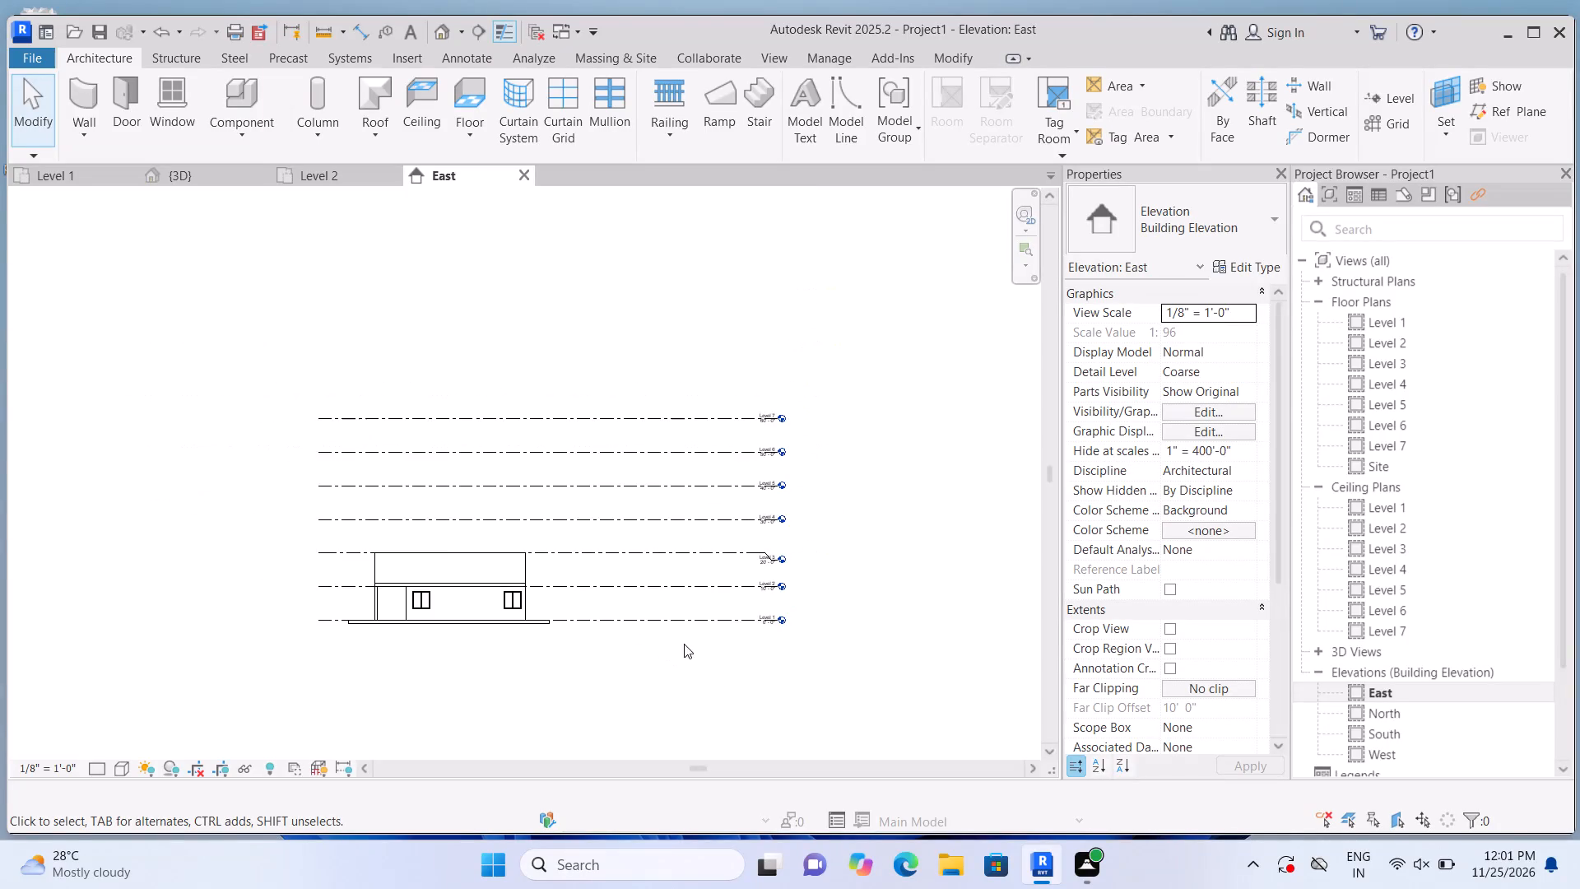
scroll(666, 612, up, 2)
scroll(759, 670, down, 2)
scroll(658, 703, up, 1)
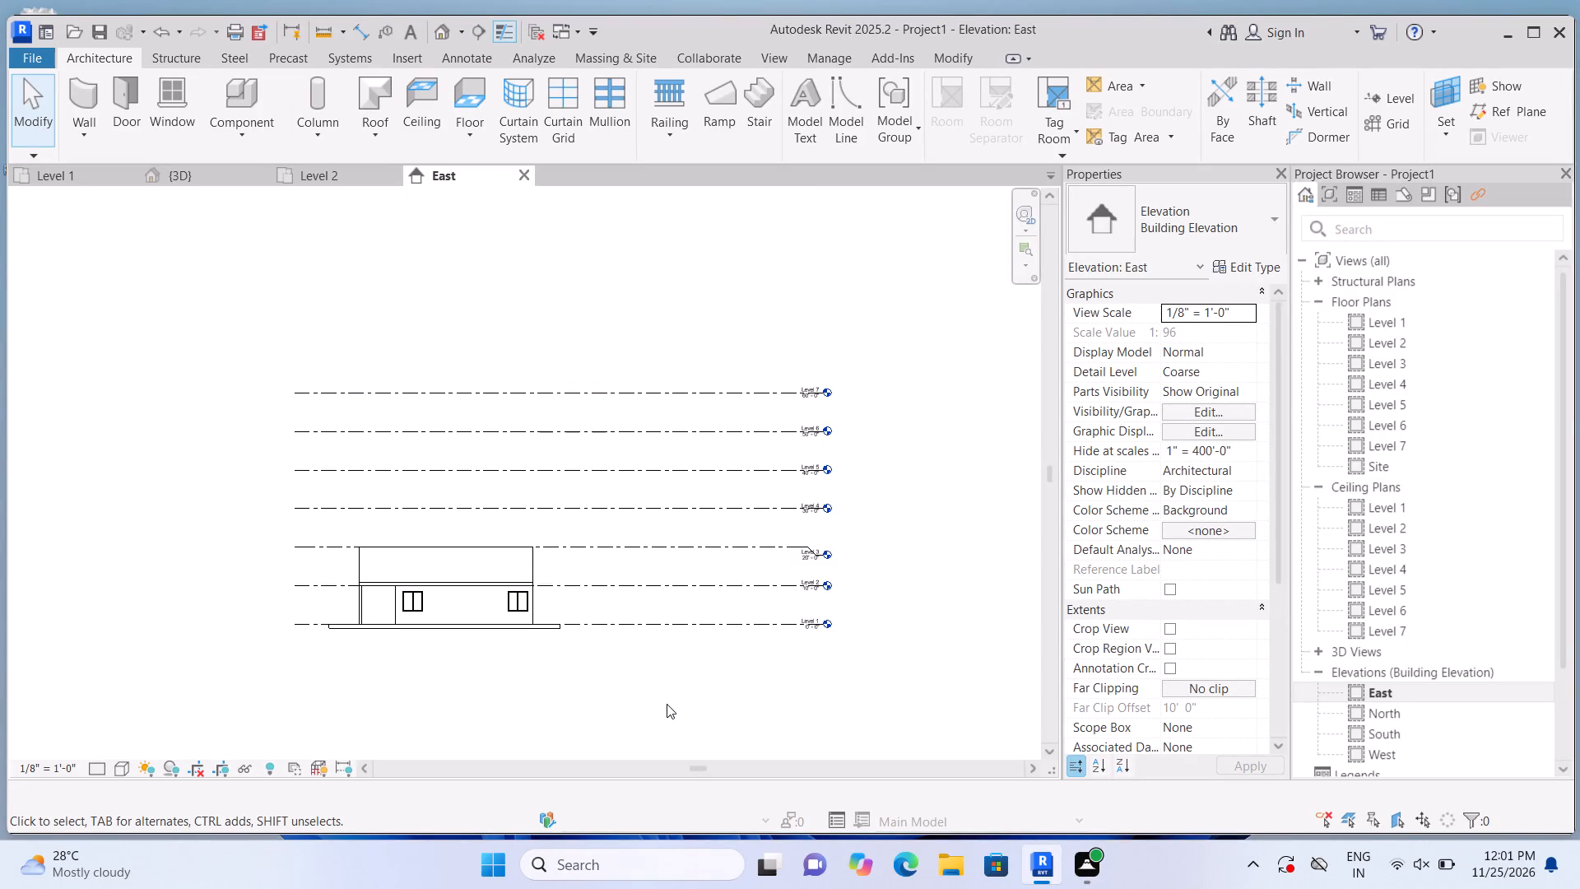
double_click(1355, 342)
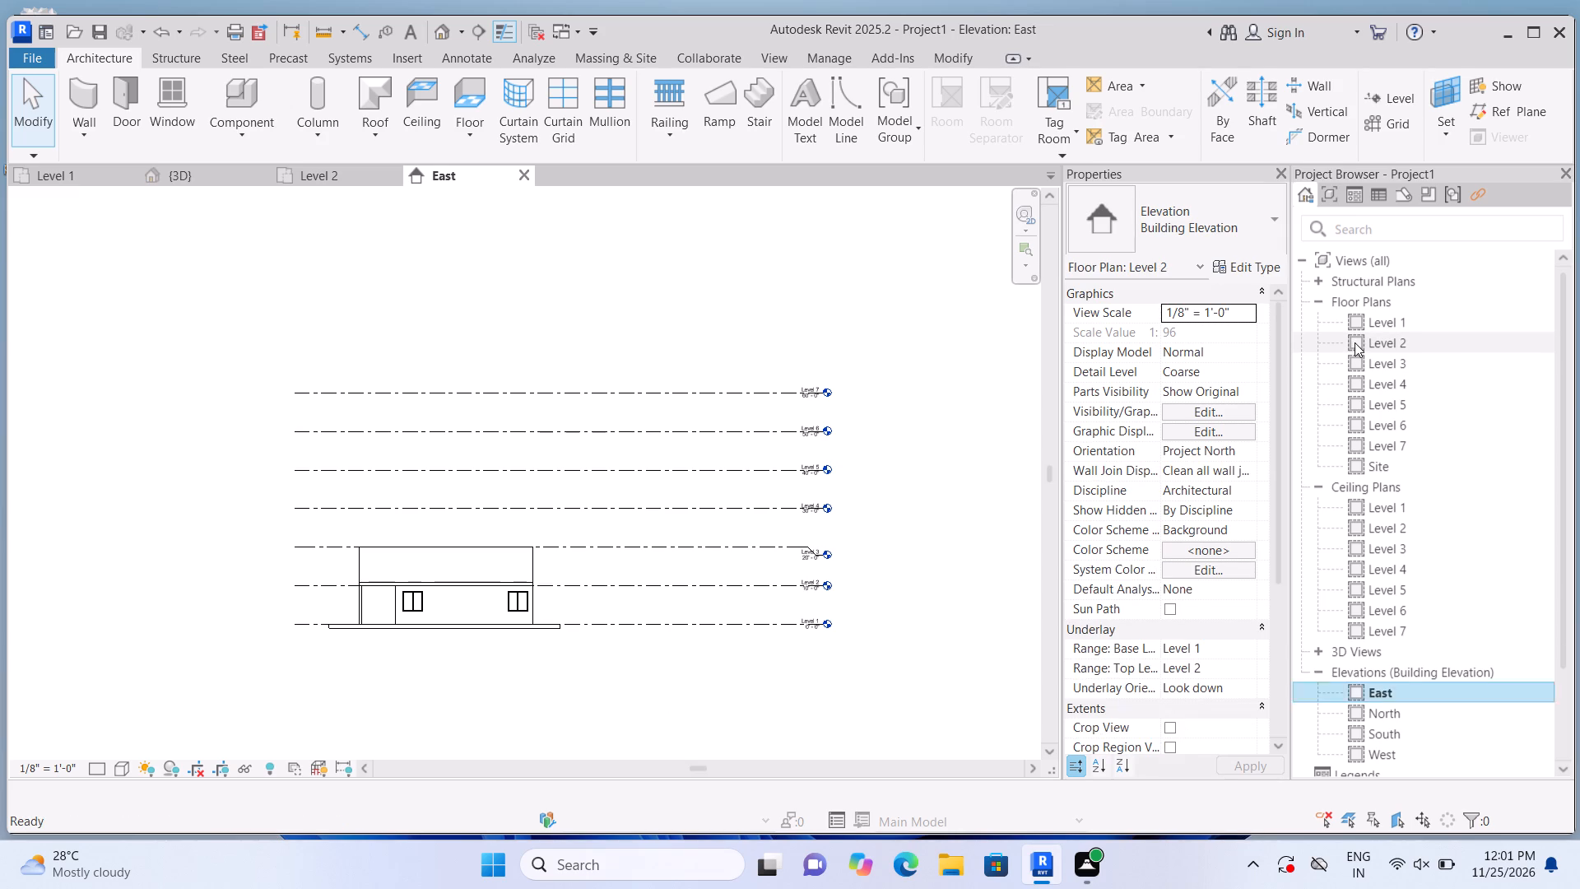
scroll(550, 624, down, 5)
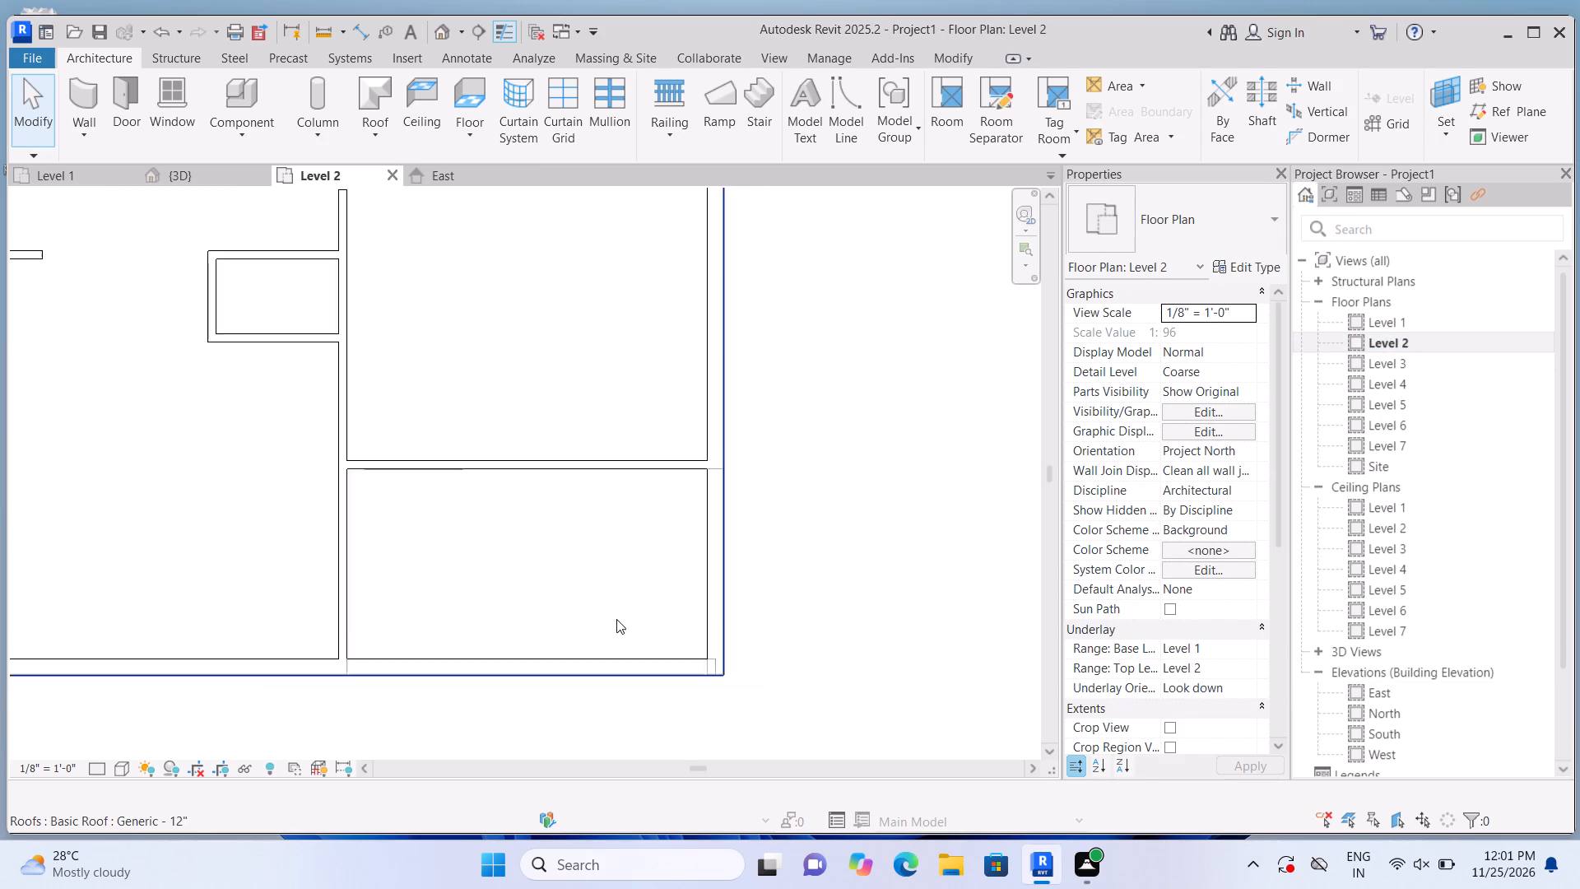
scroll(616, 619, down, 4)
scroll(351, 356, up, 1)
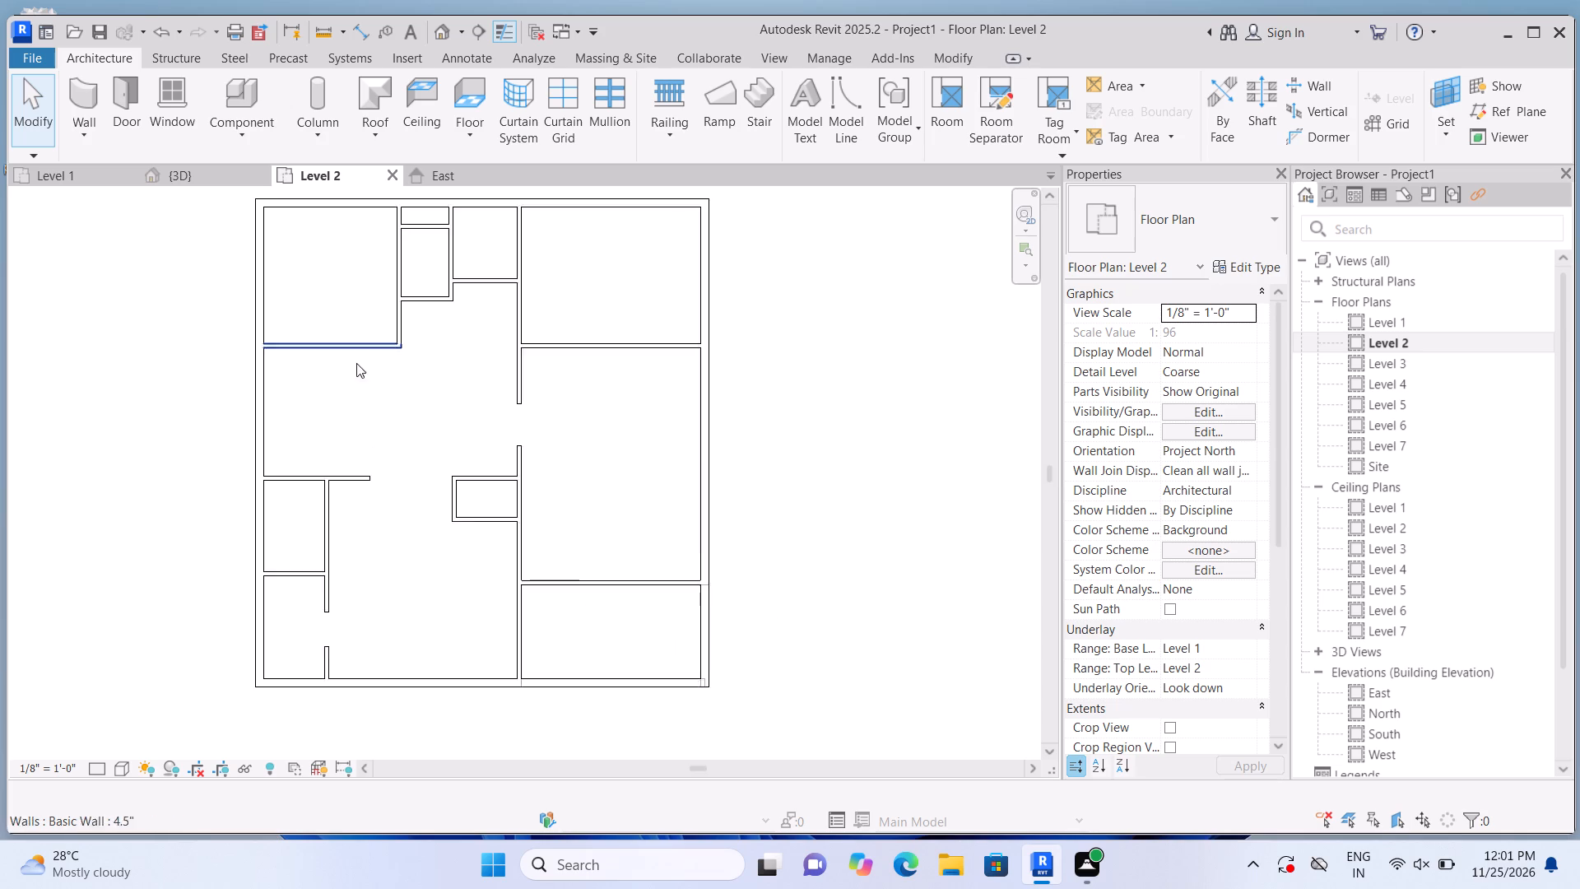
middle_drag(360, 370, 393, 547)
scroll(402, 517, up, 6)
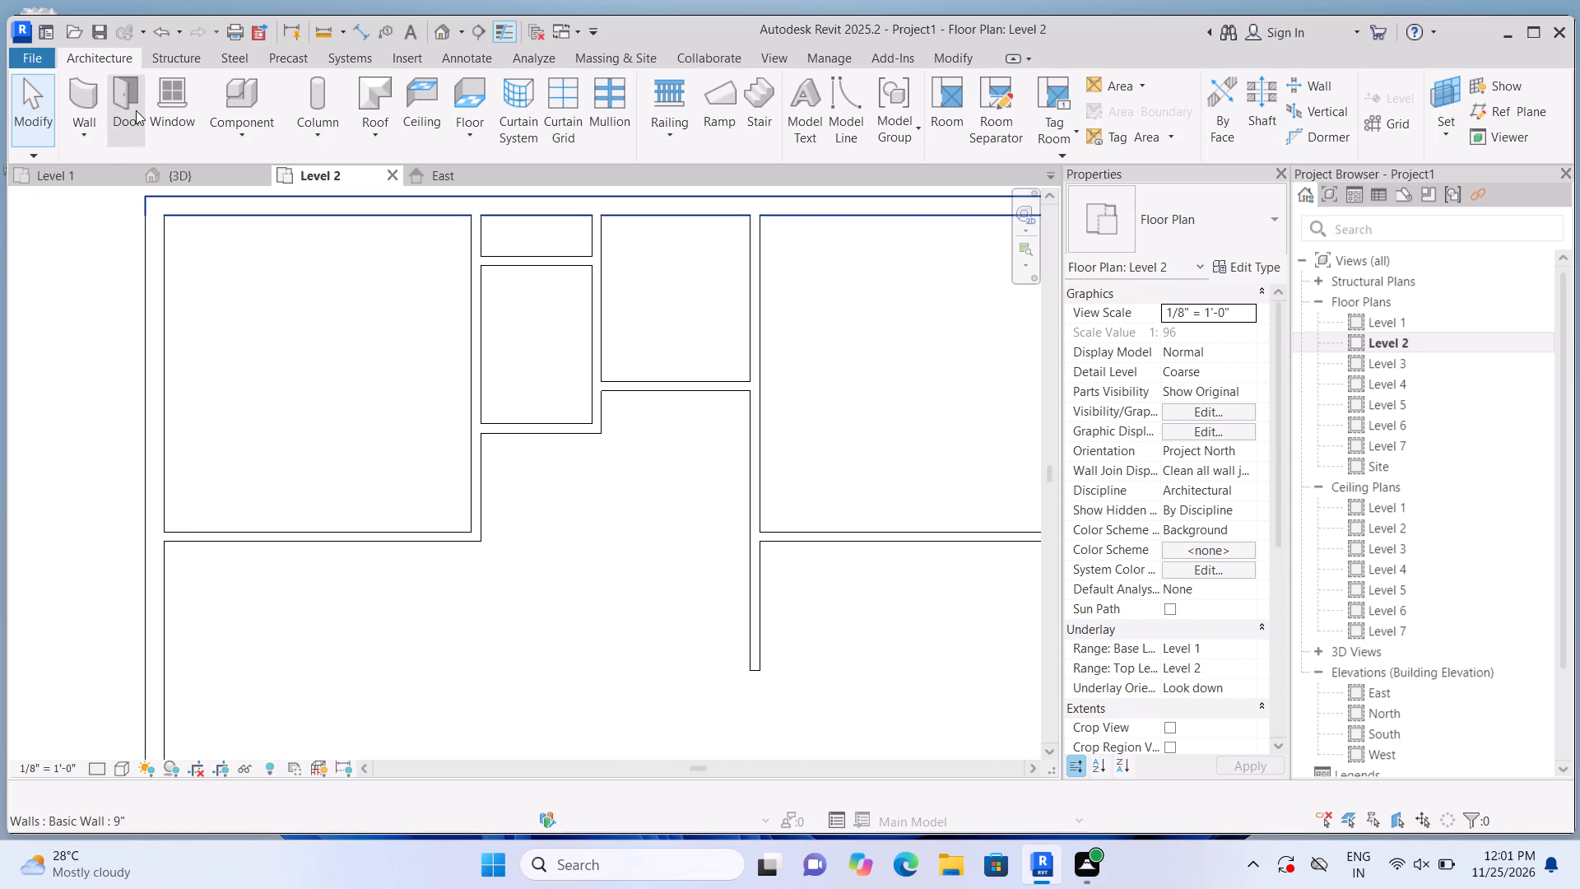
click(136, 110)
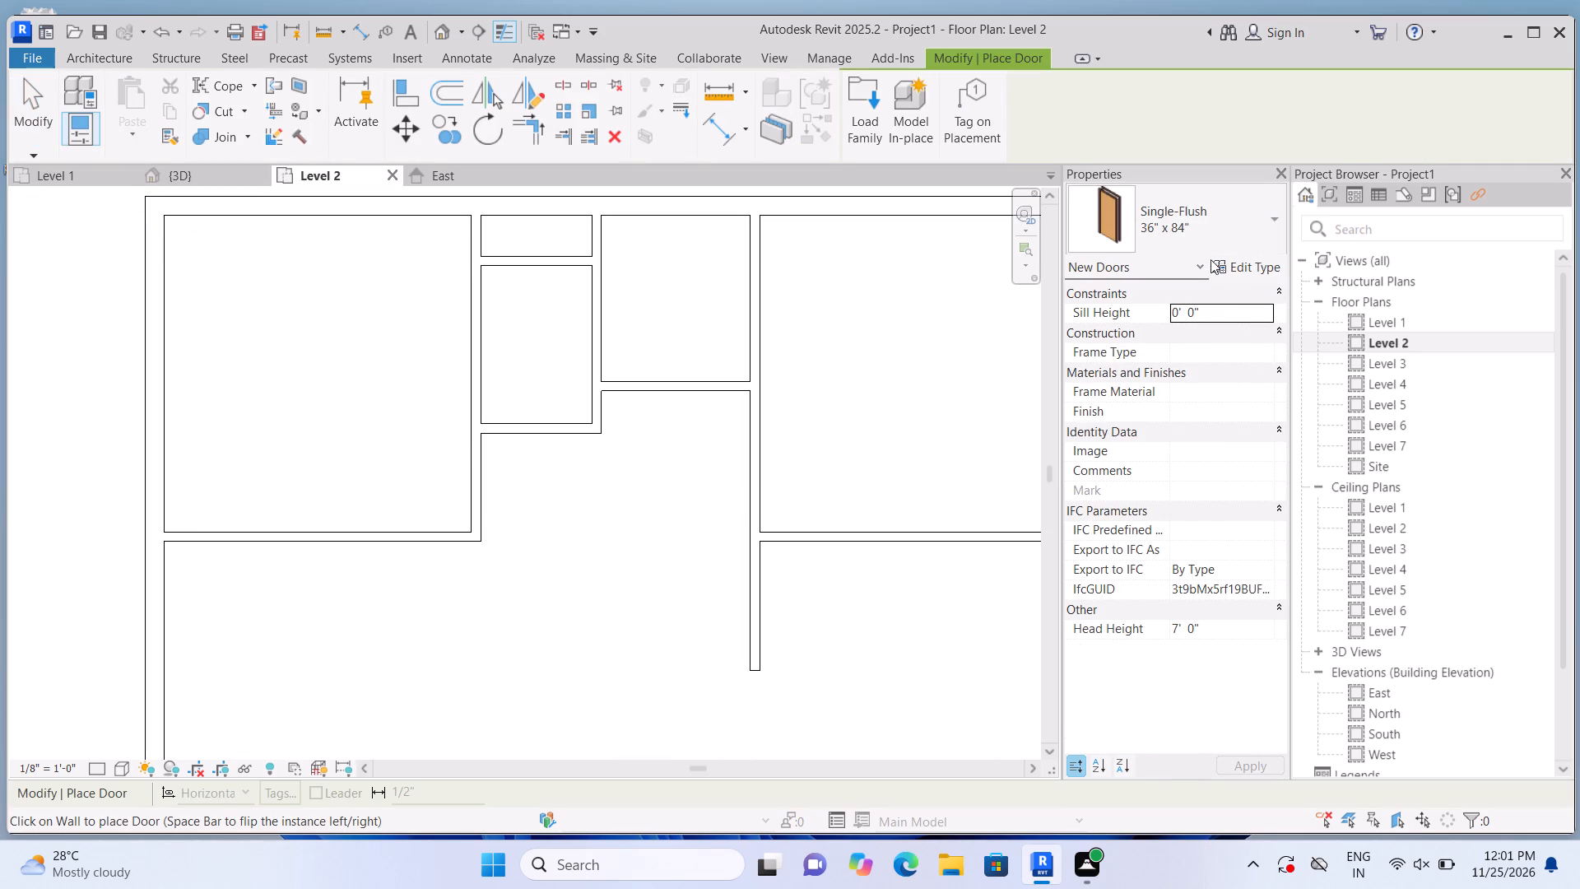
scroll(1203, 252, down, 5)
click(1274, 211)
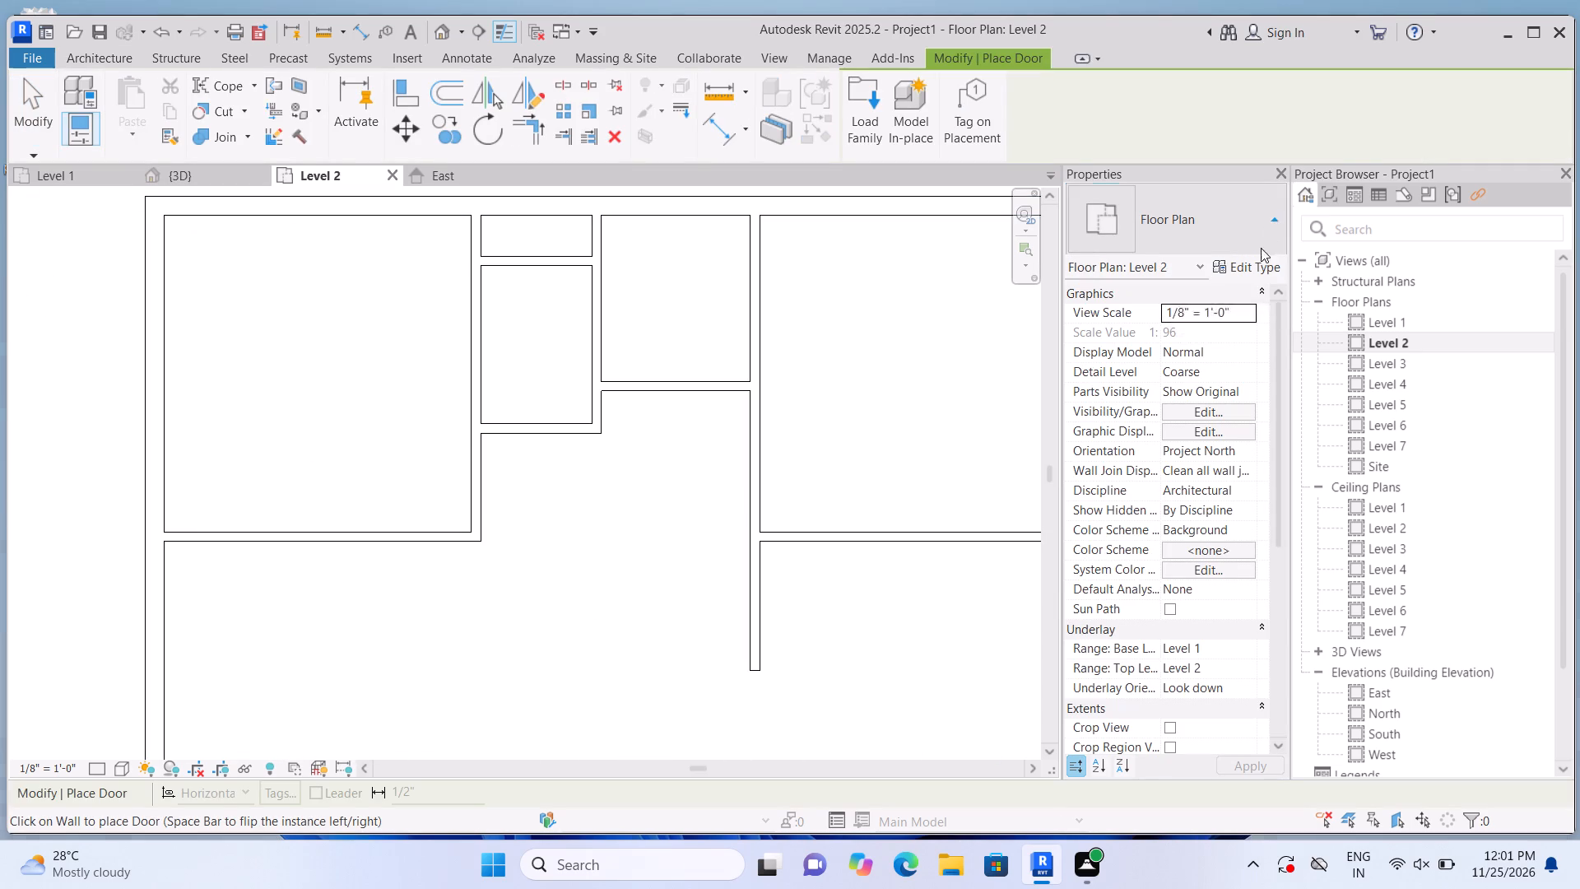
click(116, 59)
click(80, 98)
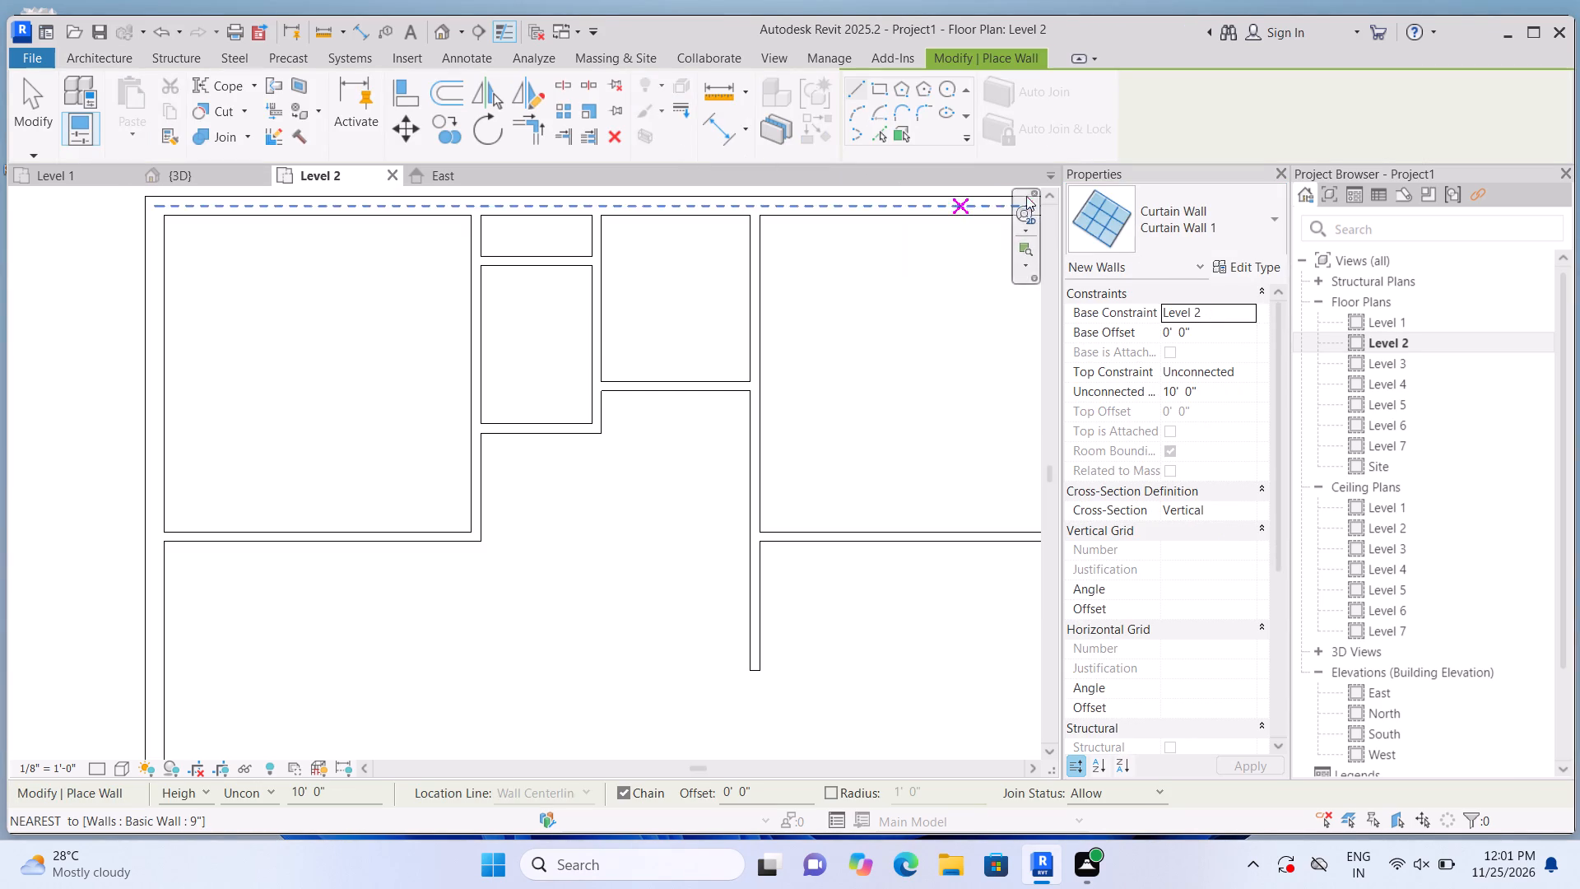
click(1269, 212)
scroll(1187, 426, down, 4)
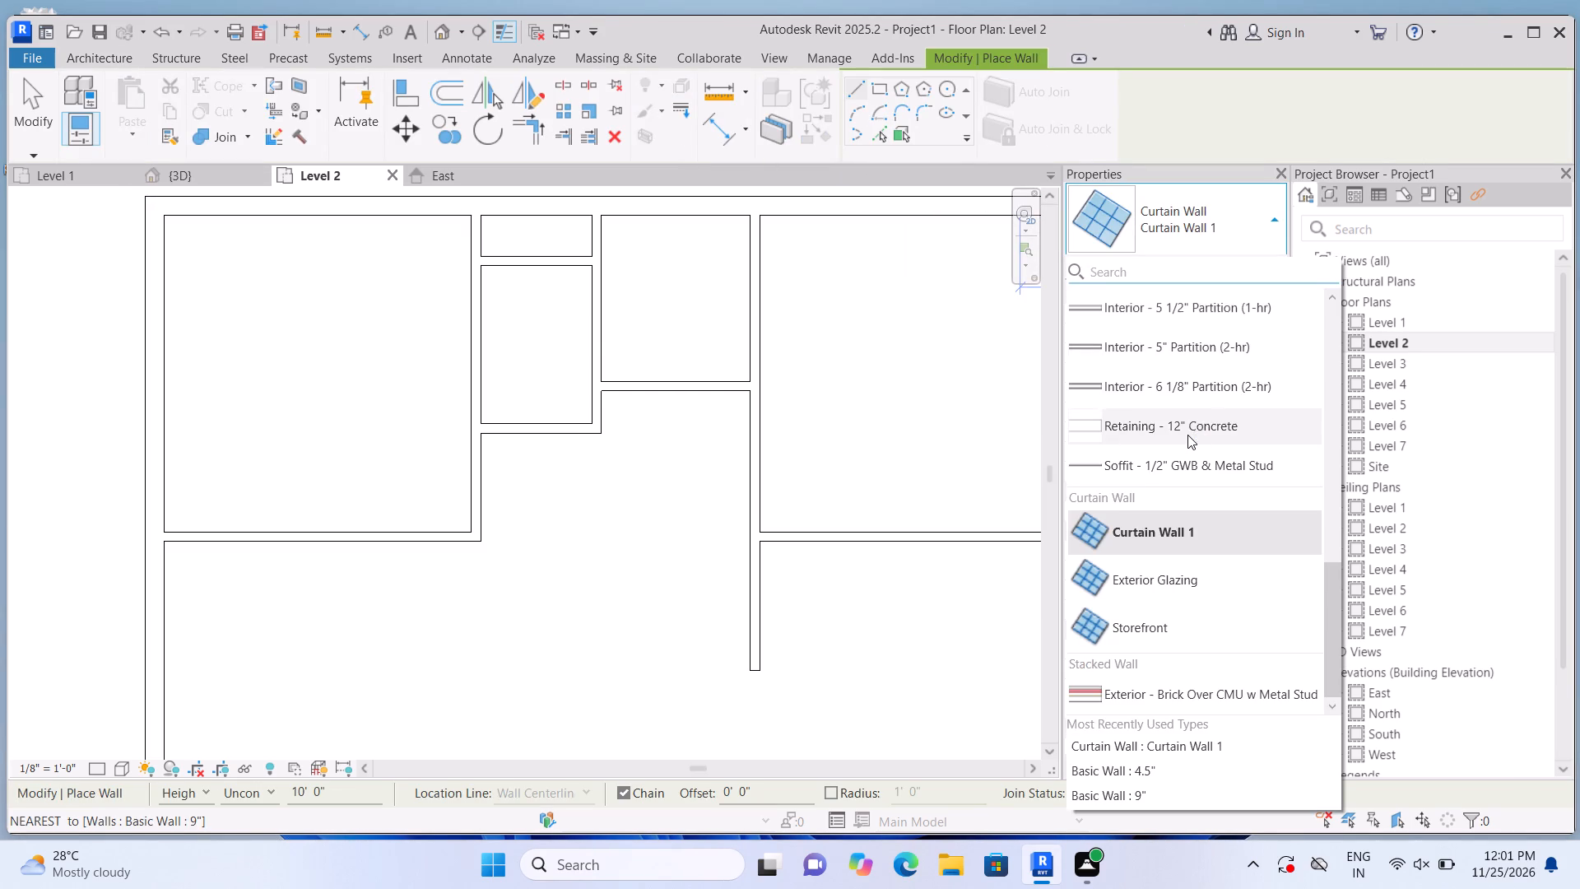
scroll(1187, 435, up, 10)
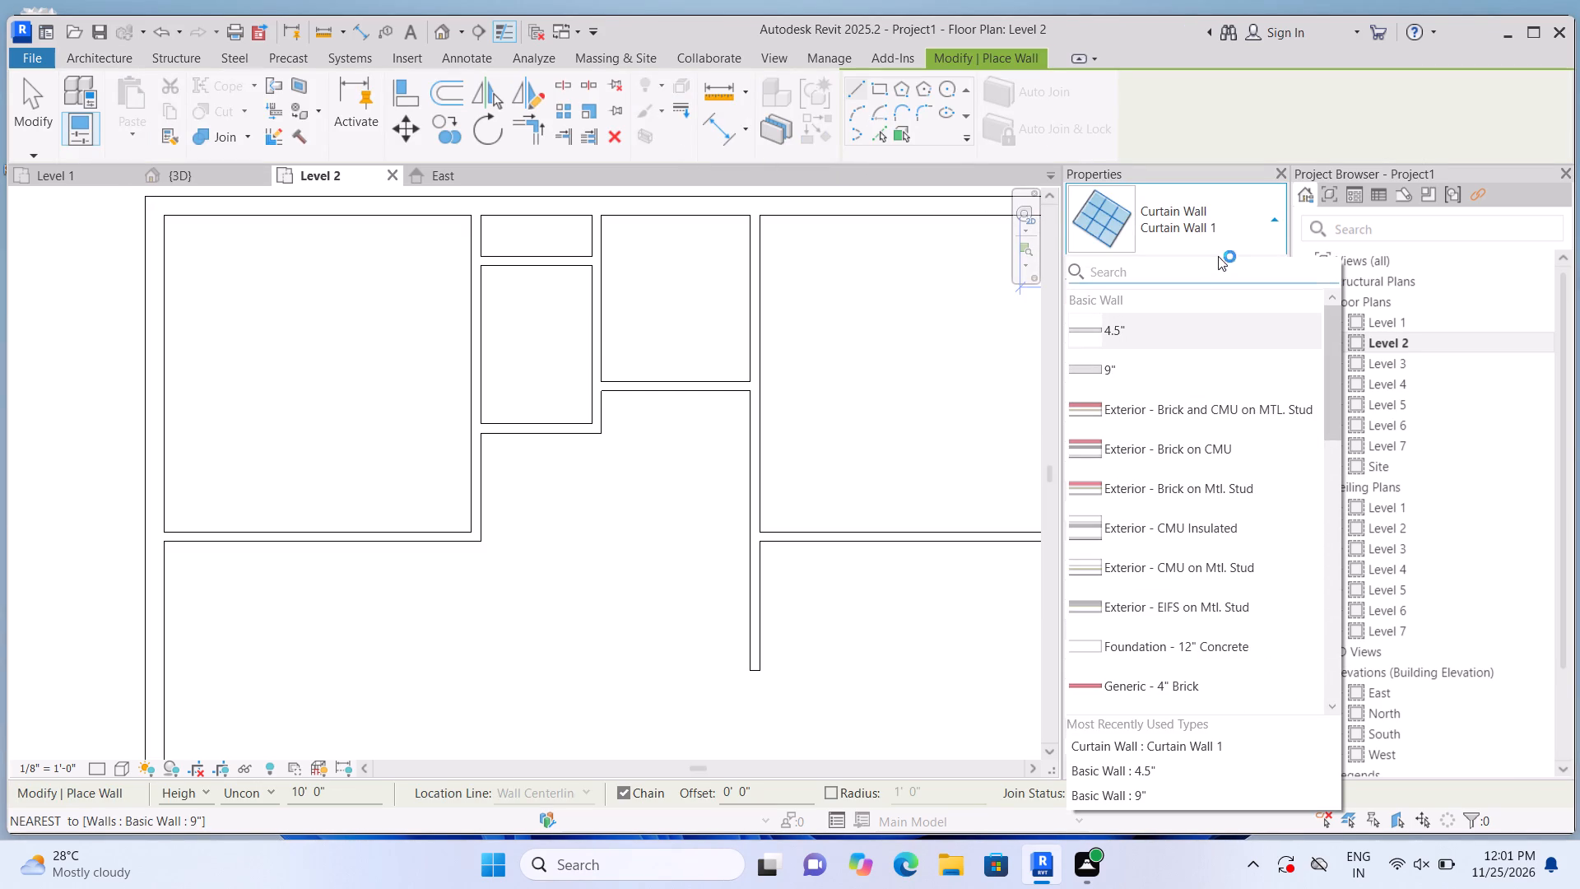
Place a 30" x 80" Single-Flush door in the northwest room's east wall, swinging inward, about 1'-11" from the south wall.
click(115, 63)
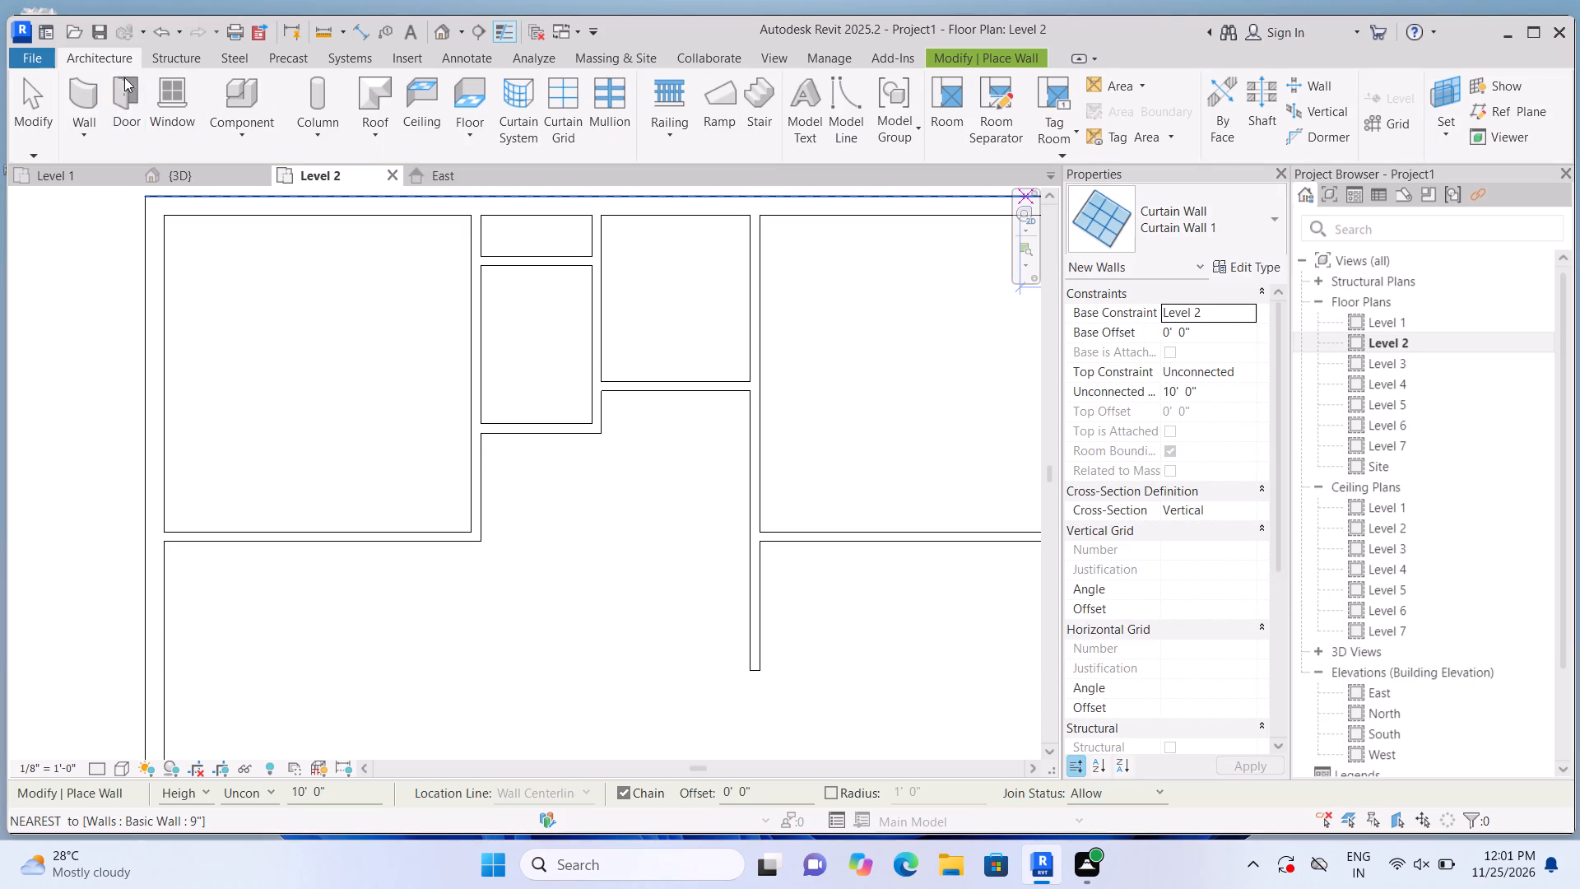
click(128, 106)
scroll(610, 275, down, 2)
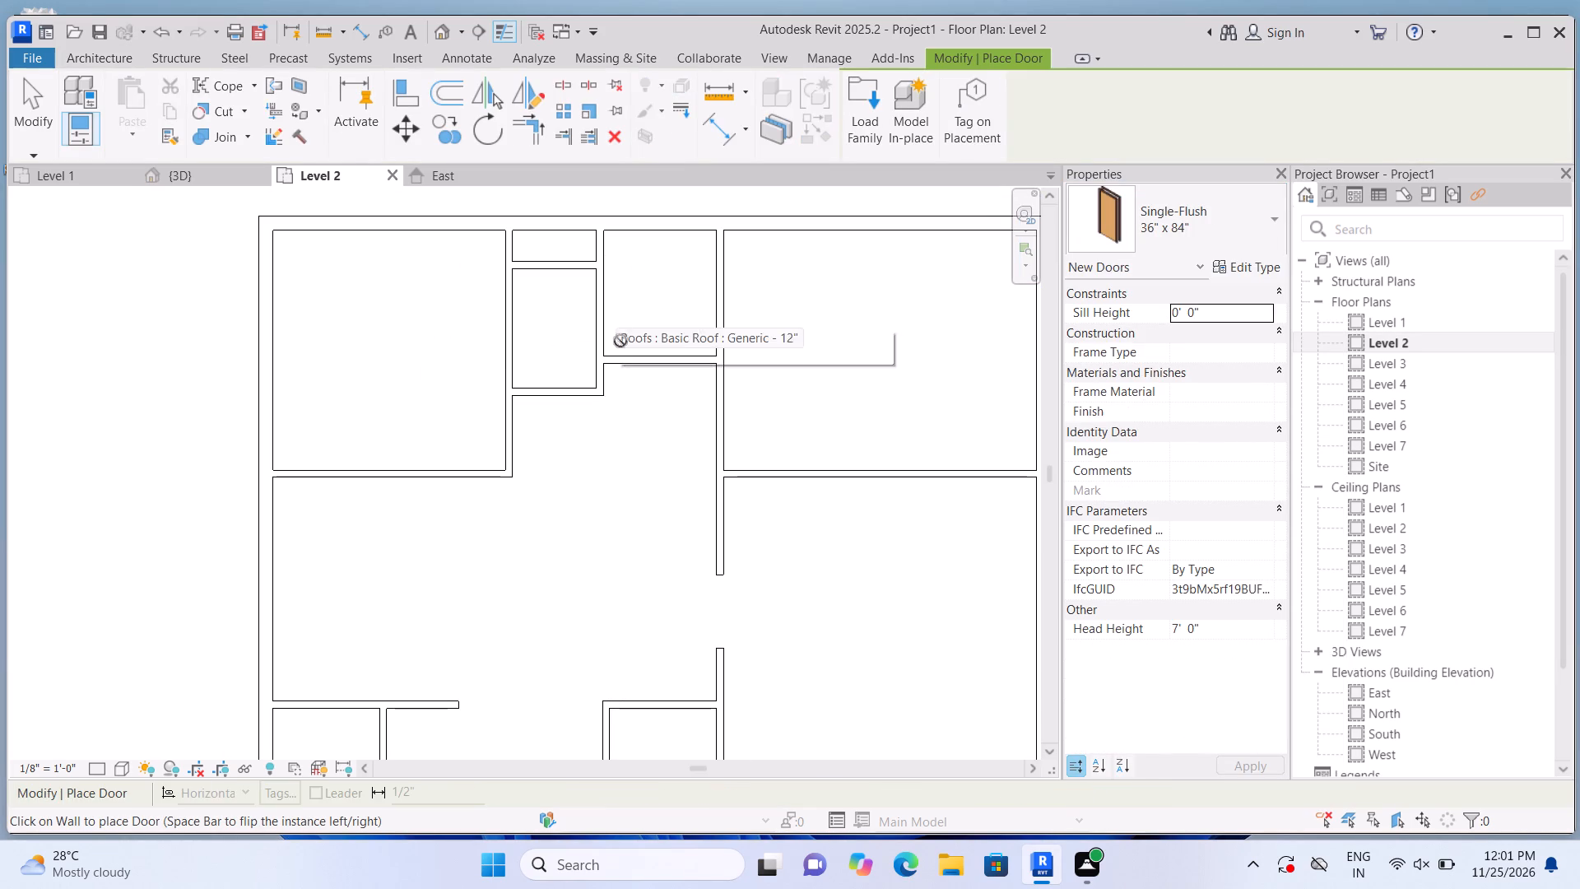
click(1262, 220)
scroll(1164, 397, up, 5)
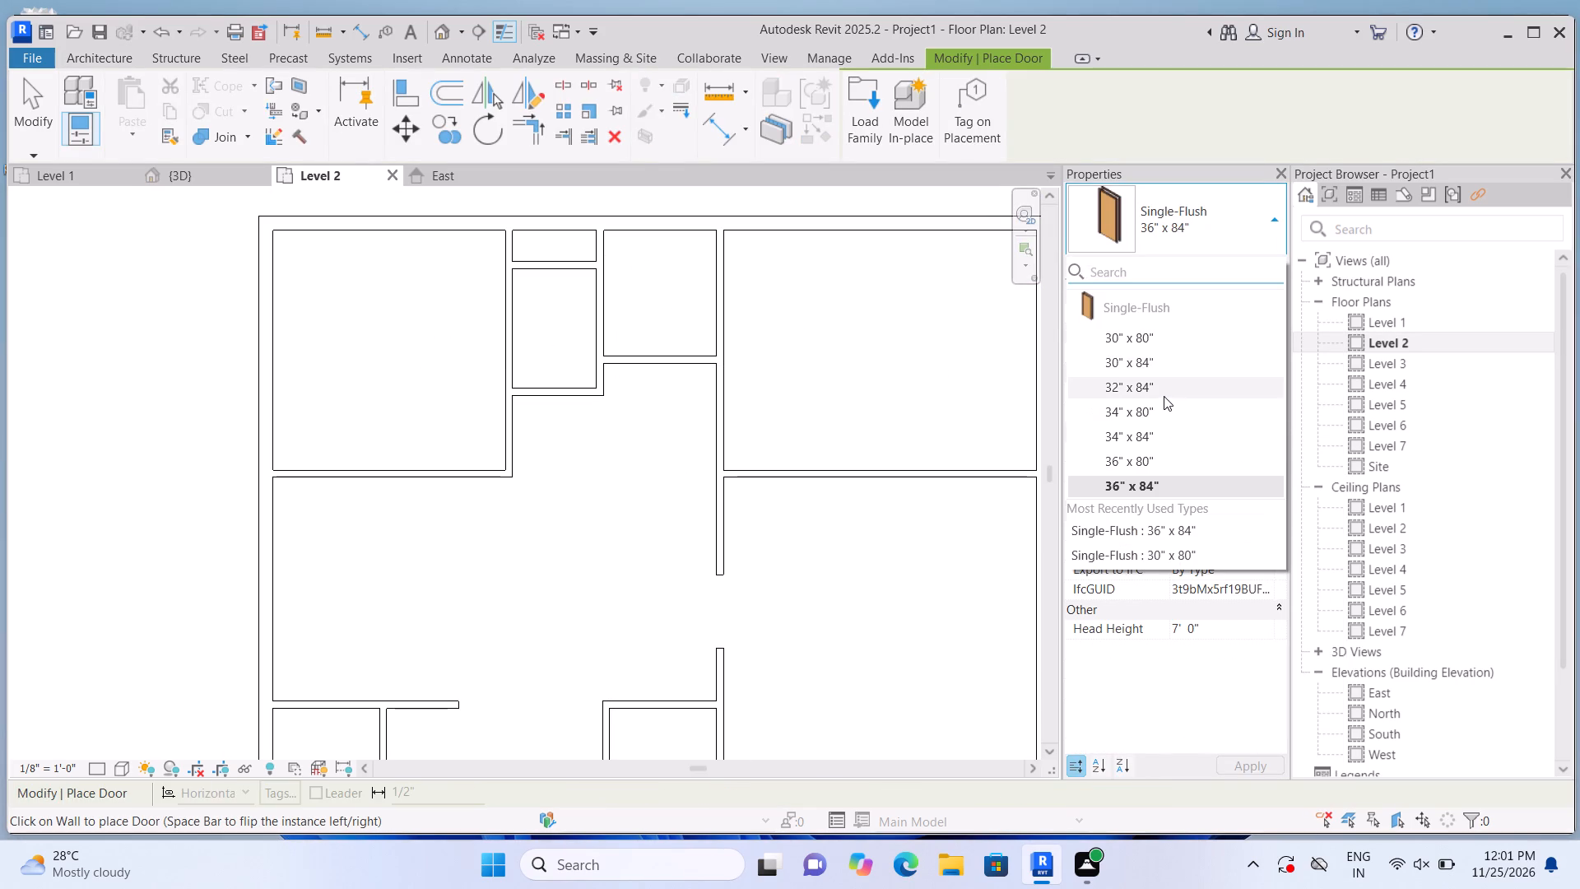
click(1169, 345)
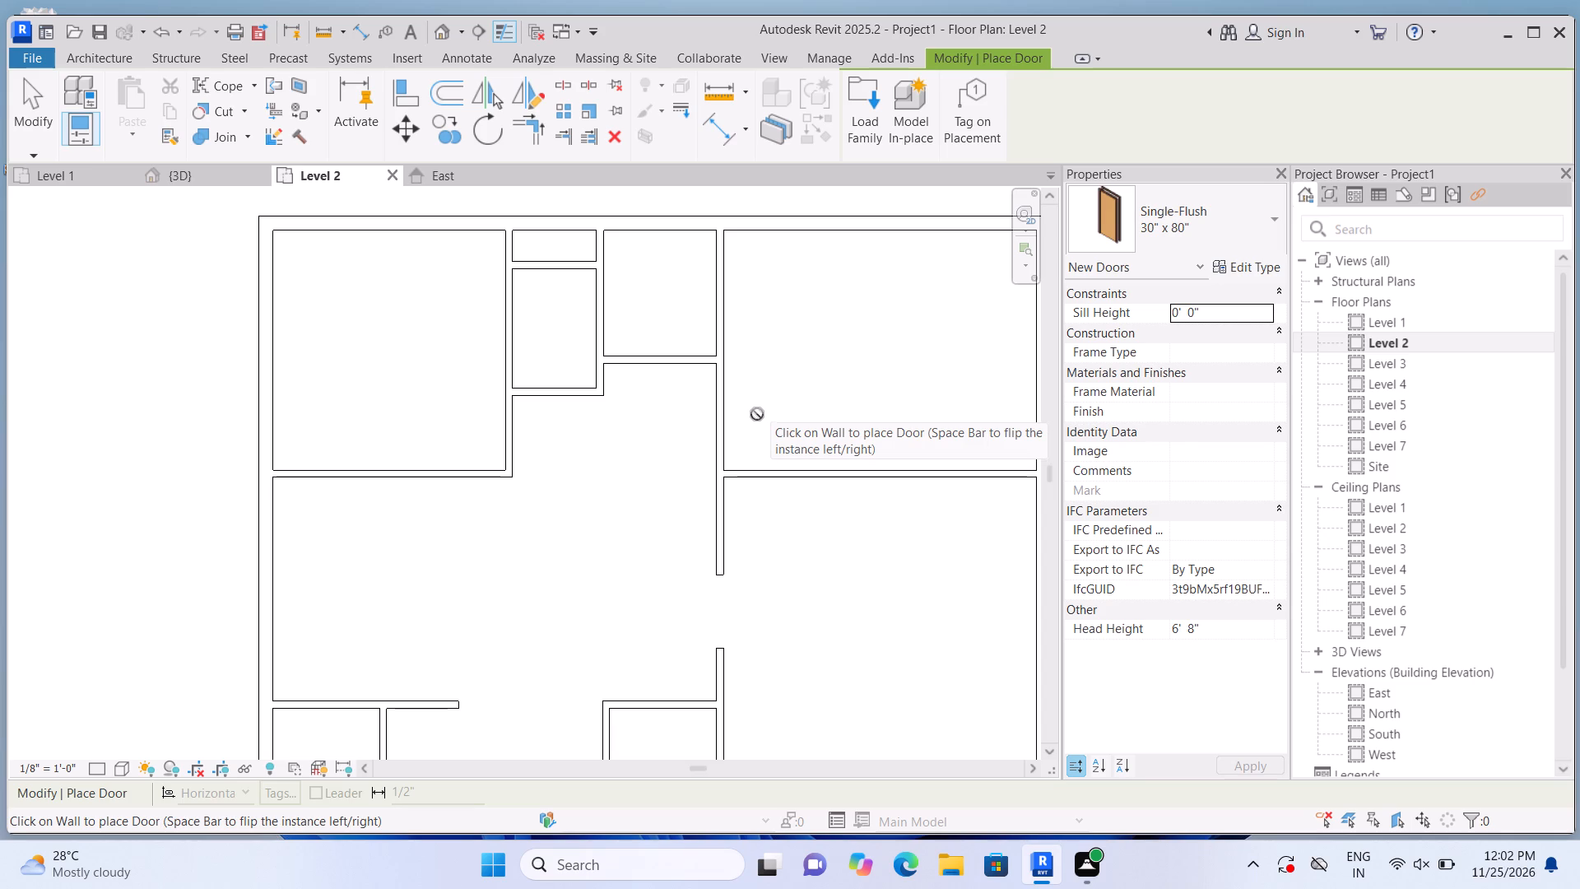
scroll(490, 469, up, 4)
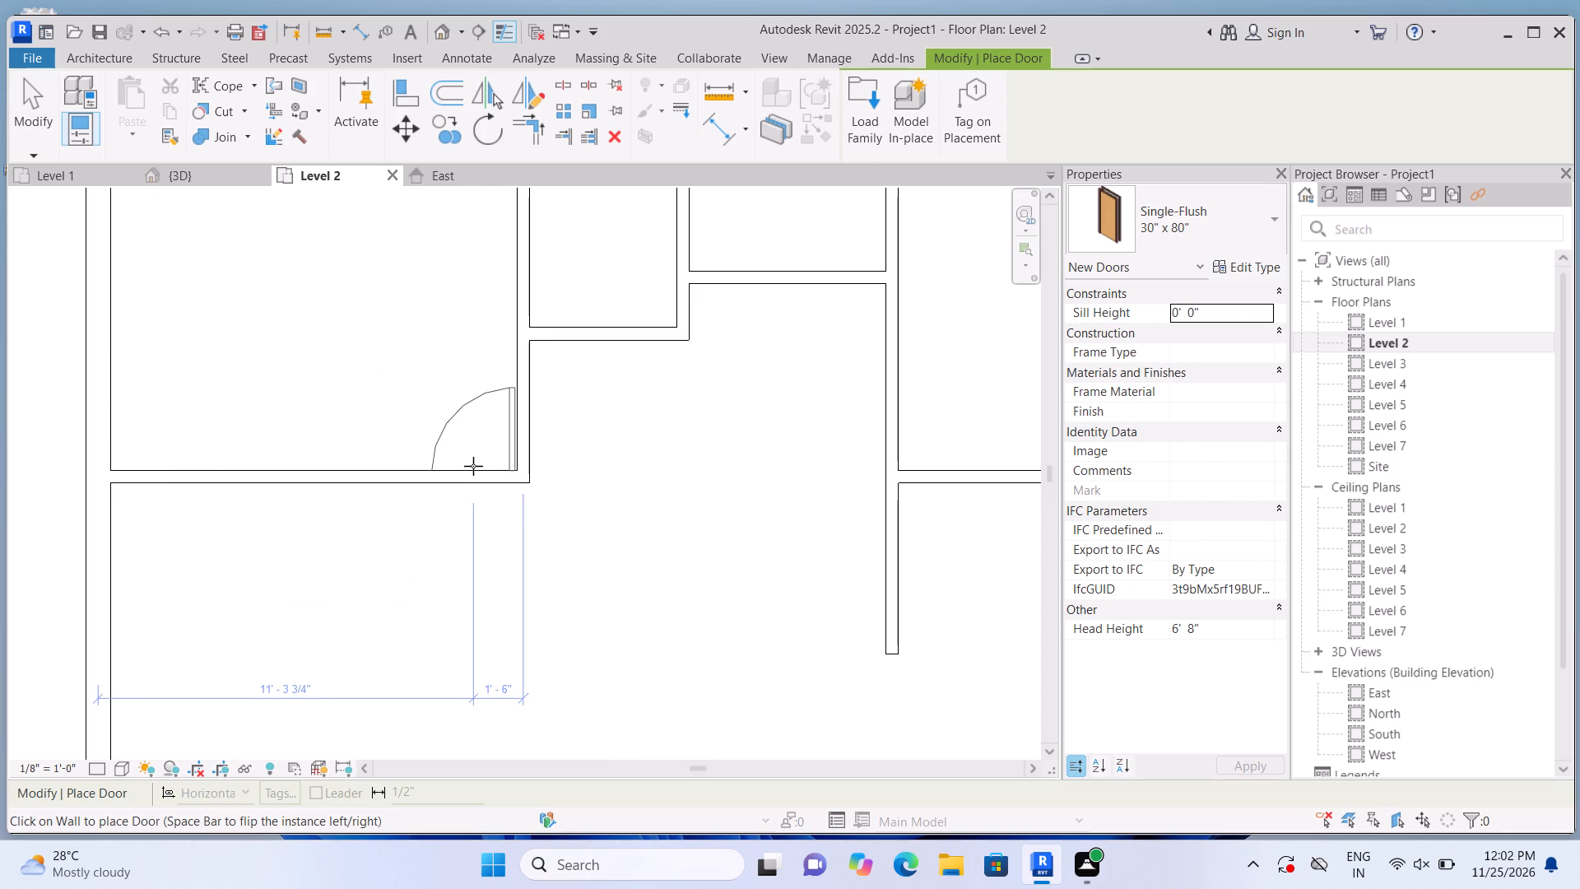
scroll(509, 396, up, 3)
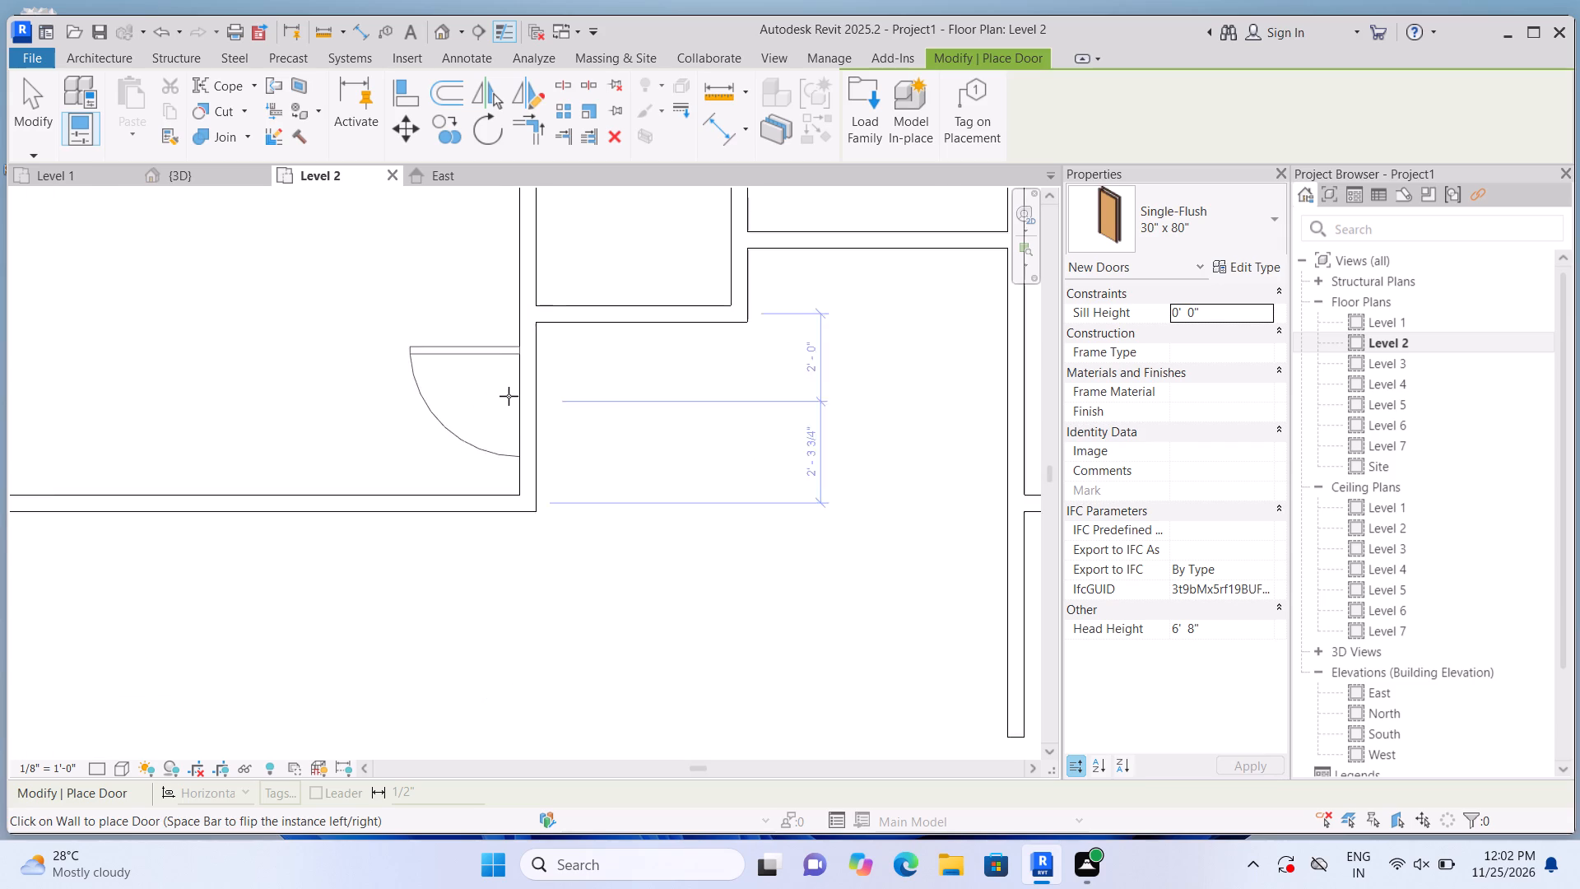
scroll(509, 396, up, 1)
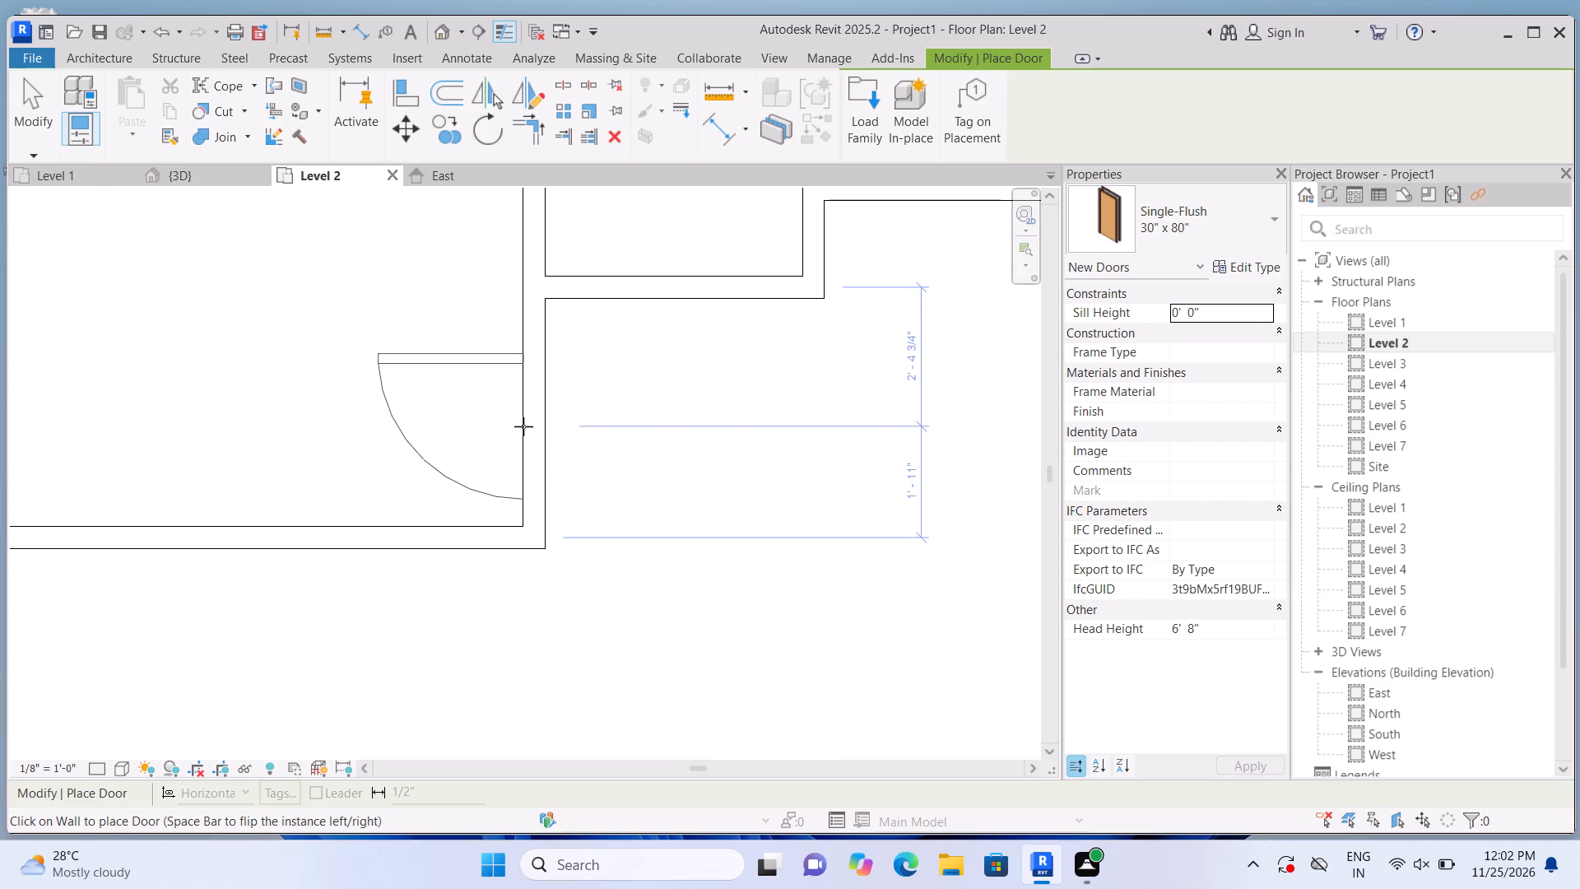
key(space)
click(523, 426)
Place a 30" x 80" door between the northwest room and the adjoining small room, swinging into the latter, about 1'-7" from its south wall.
scroll(583, 417, down, 3)
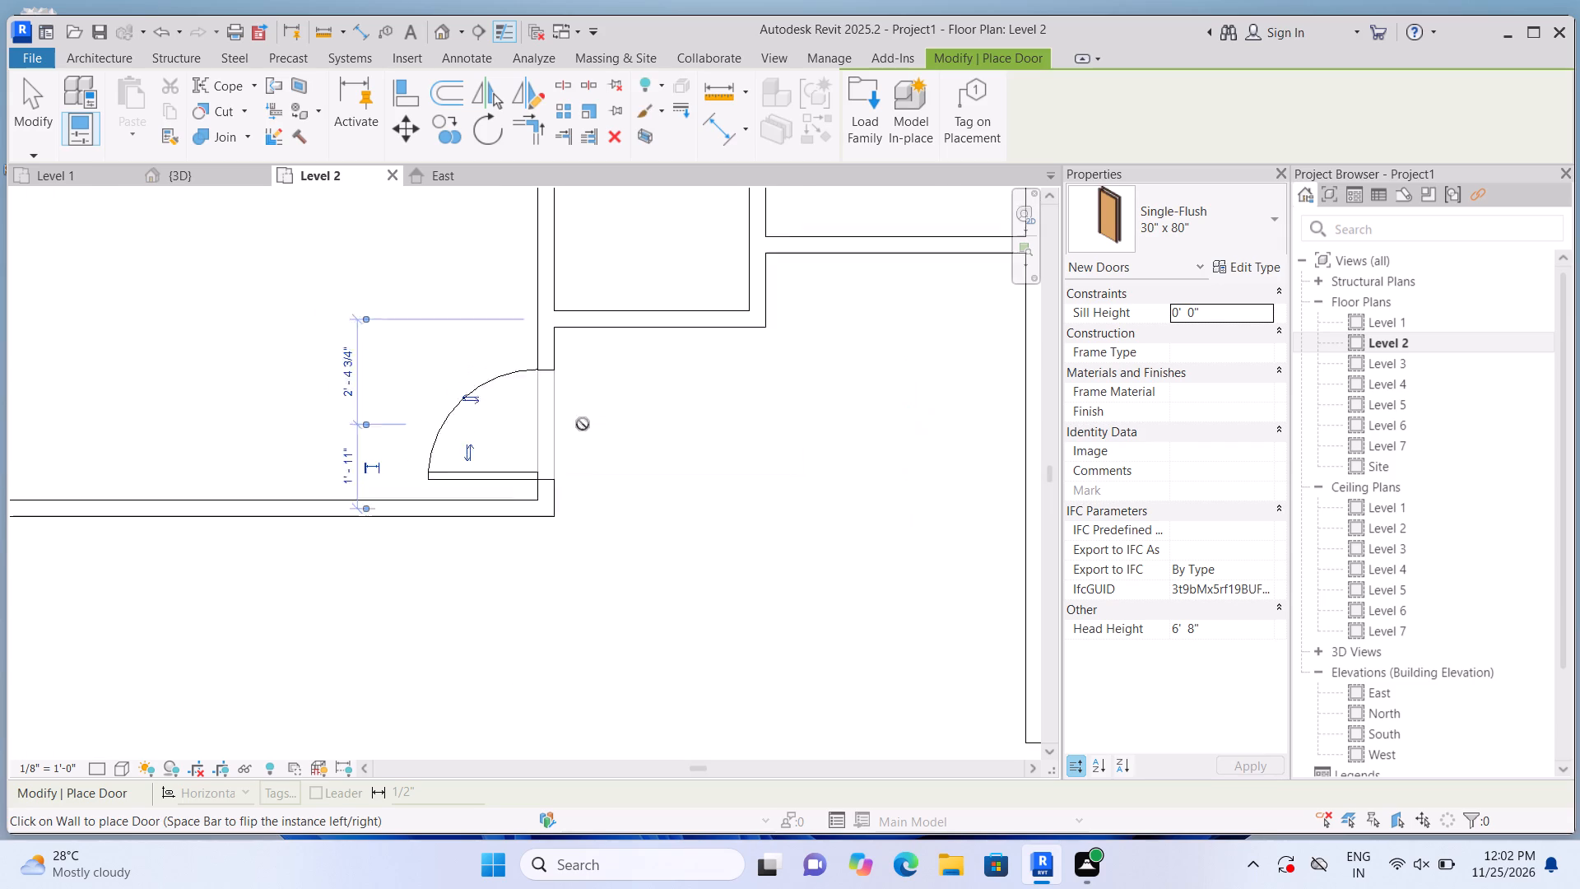
scroll(569, 296, up, 6)
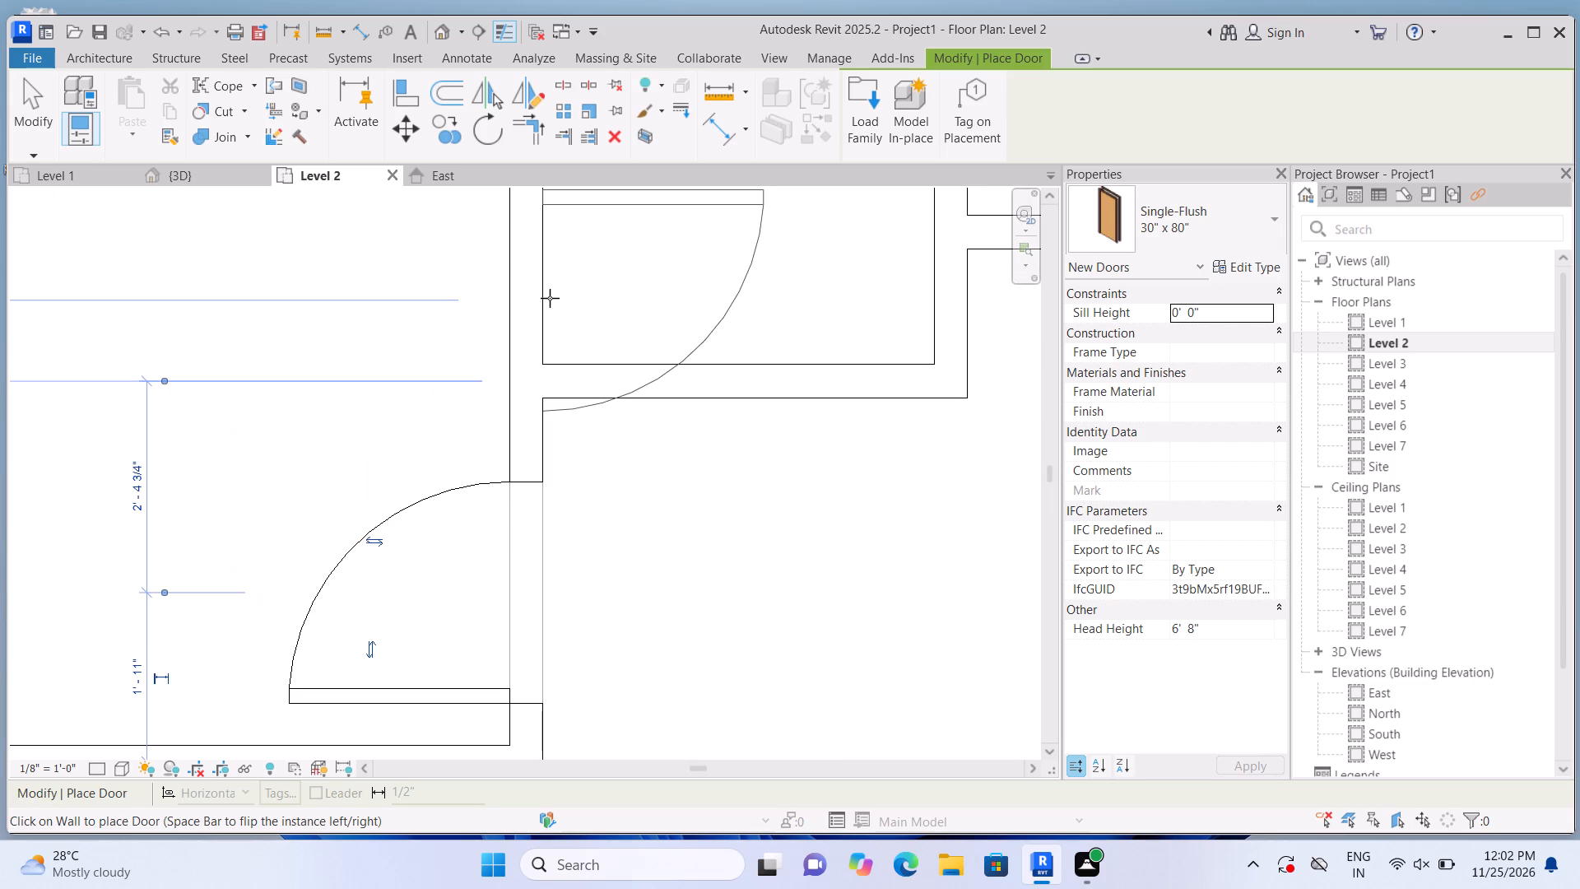
key(space)
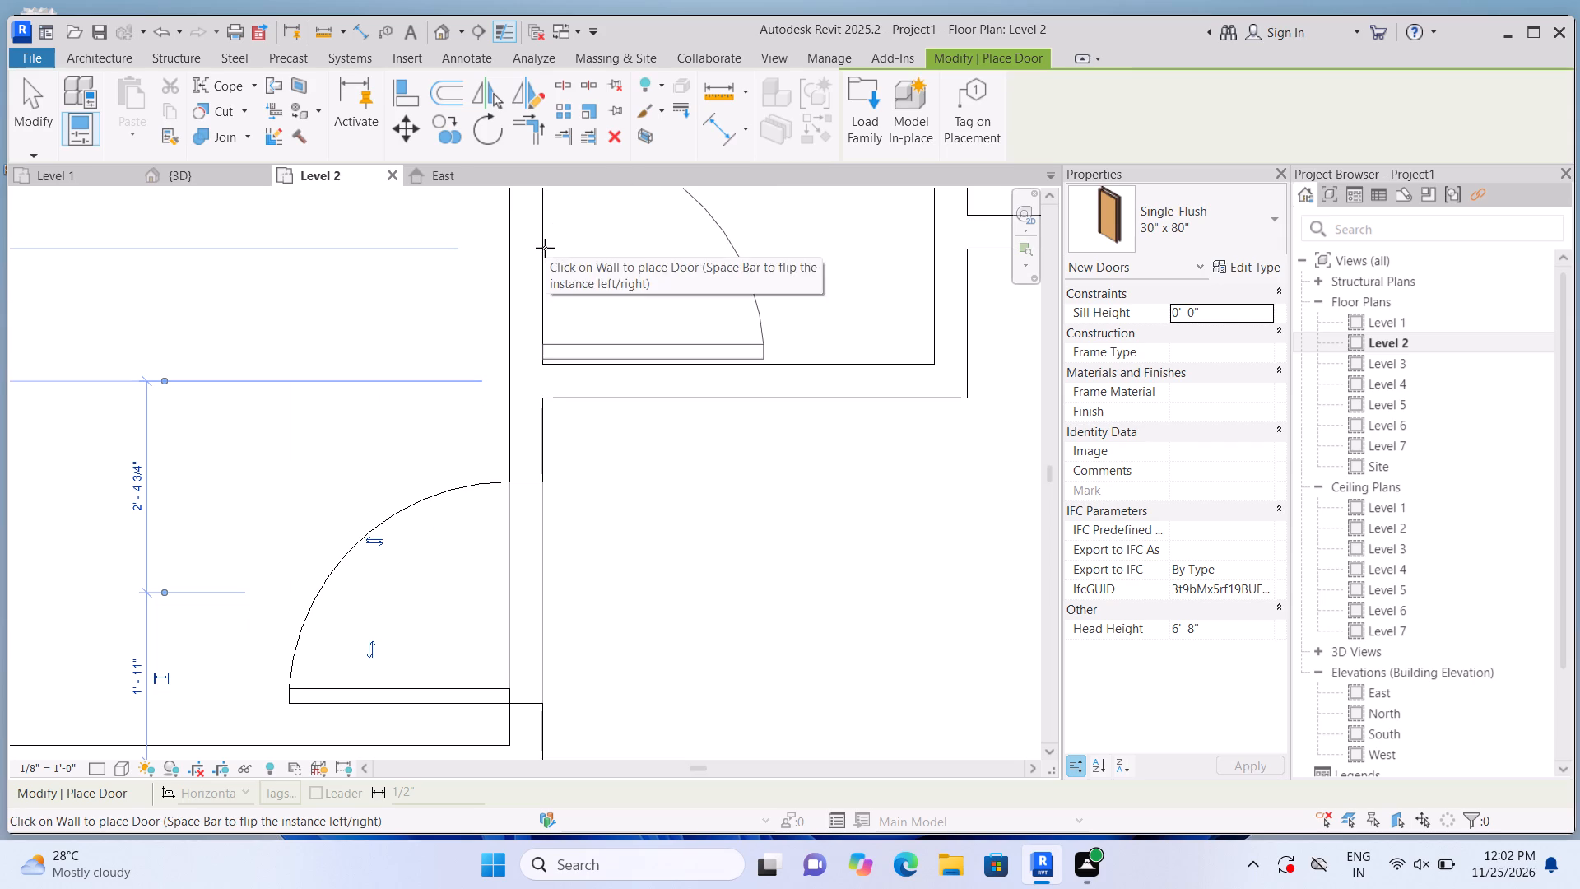
click(545, 244)
Place a 30" x 80" door in the south wall of the small room beside the northeast room, swinging inward, about 1'-11" from its east wall.
scroll(568, 396, down, 5)
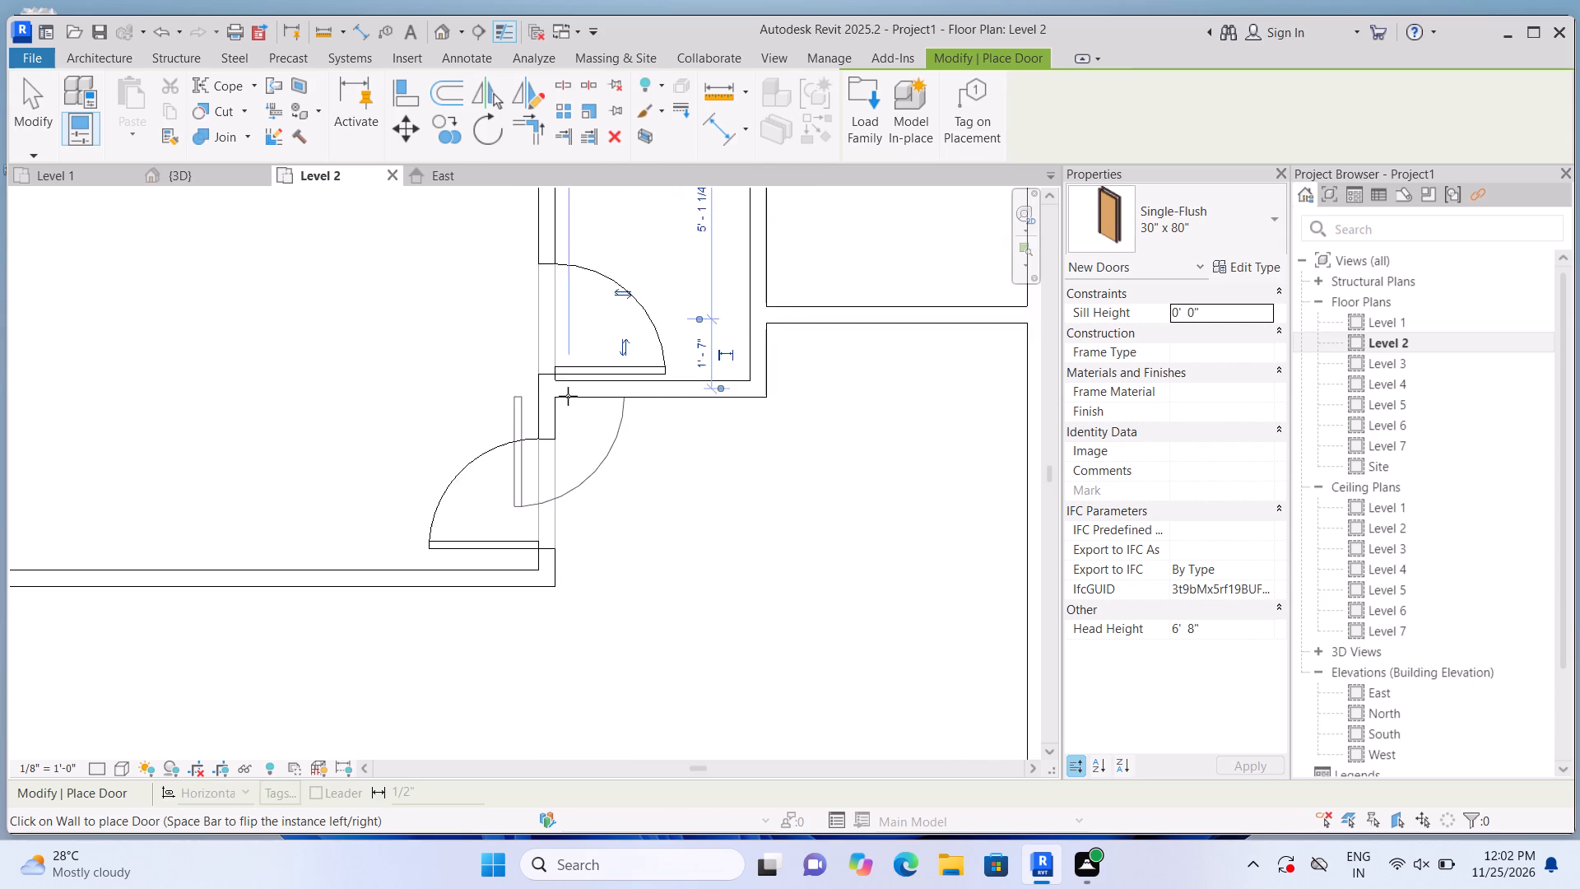
scroll(568, 396, down, 1)
scroll(625, 501, down, 4)
middle_drag(635, 503, 490, 492)
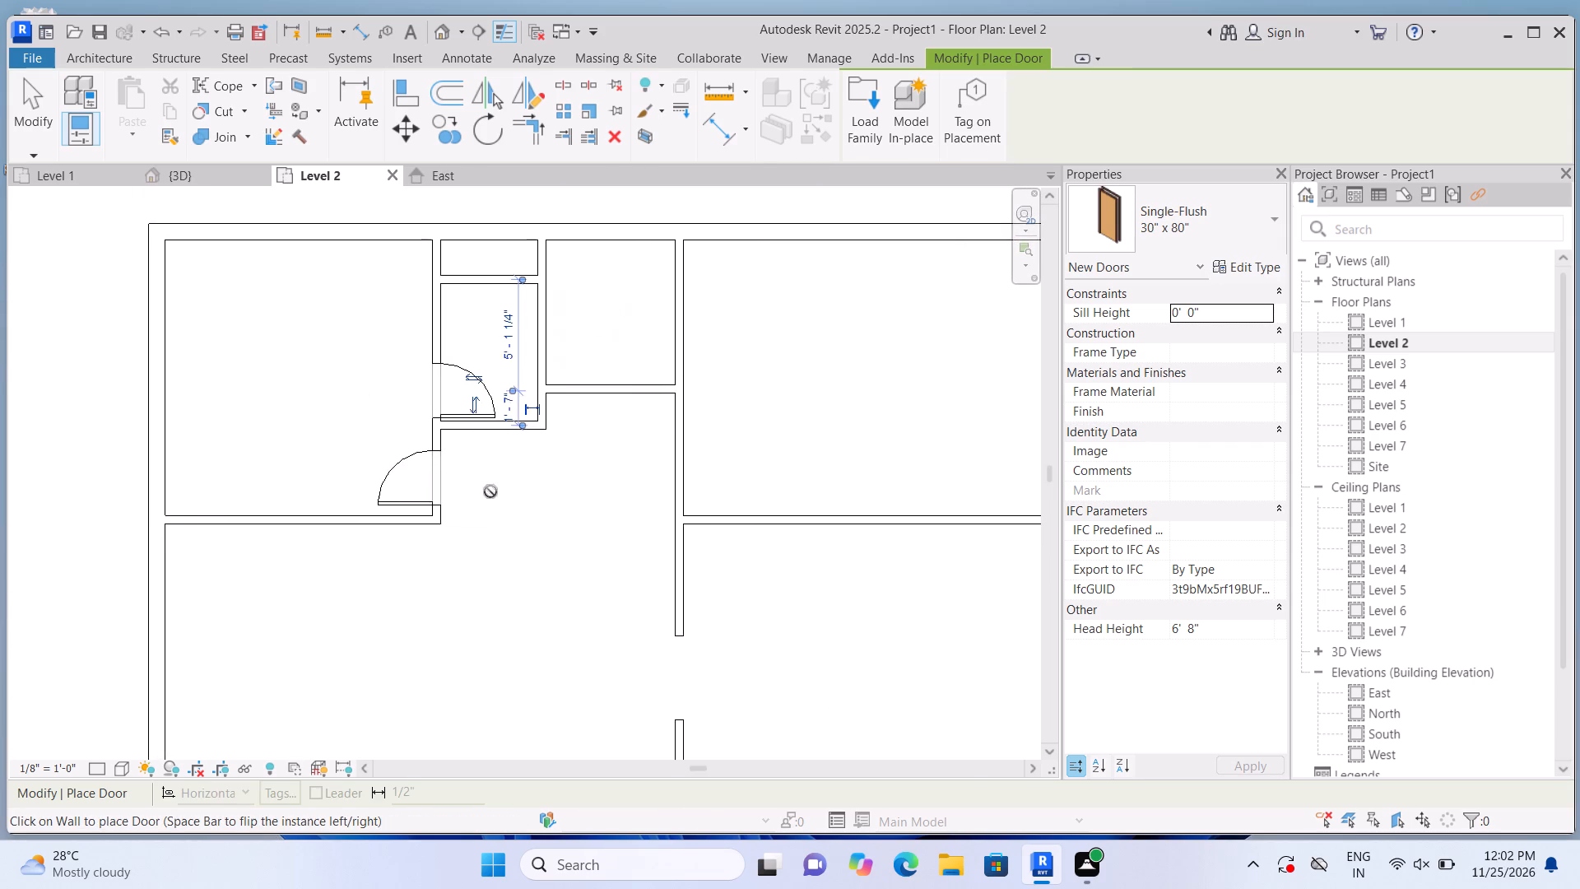
scroll(563, 473, up, 7)
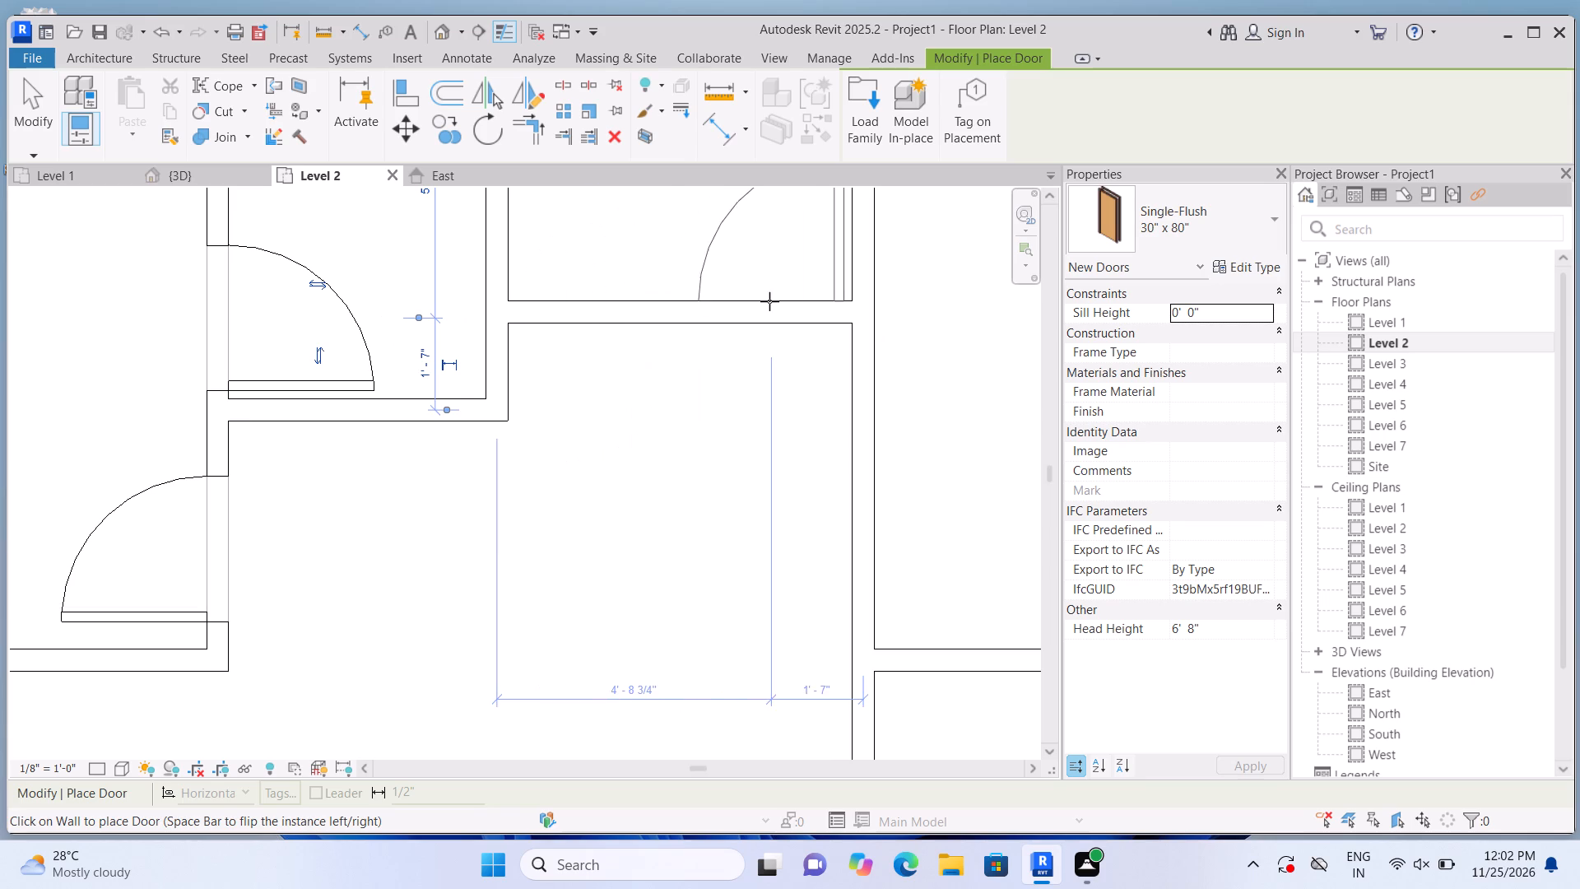
click(754, 305)
Place a 30" x 80" door in the northeast room's west wall, swinging inward, about 1'-11" from its south wall.
scroll(659, 513, down, 9)
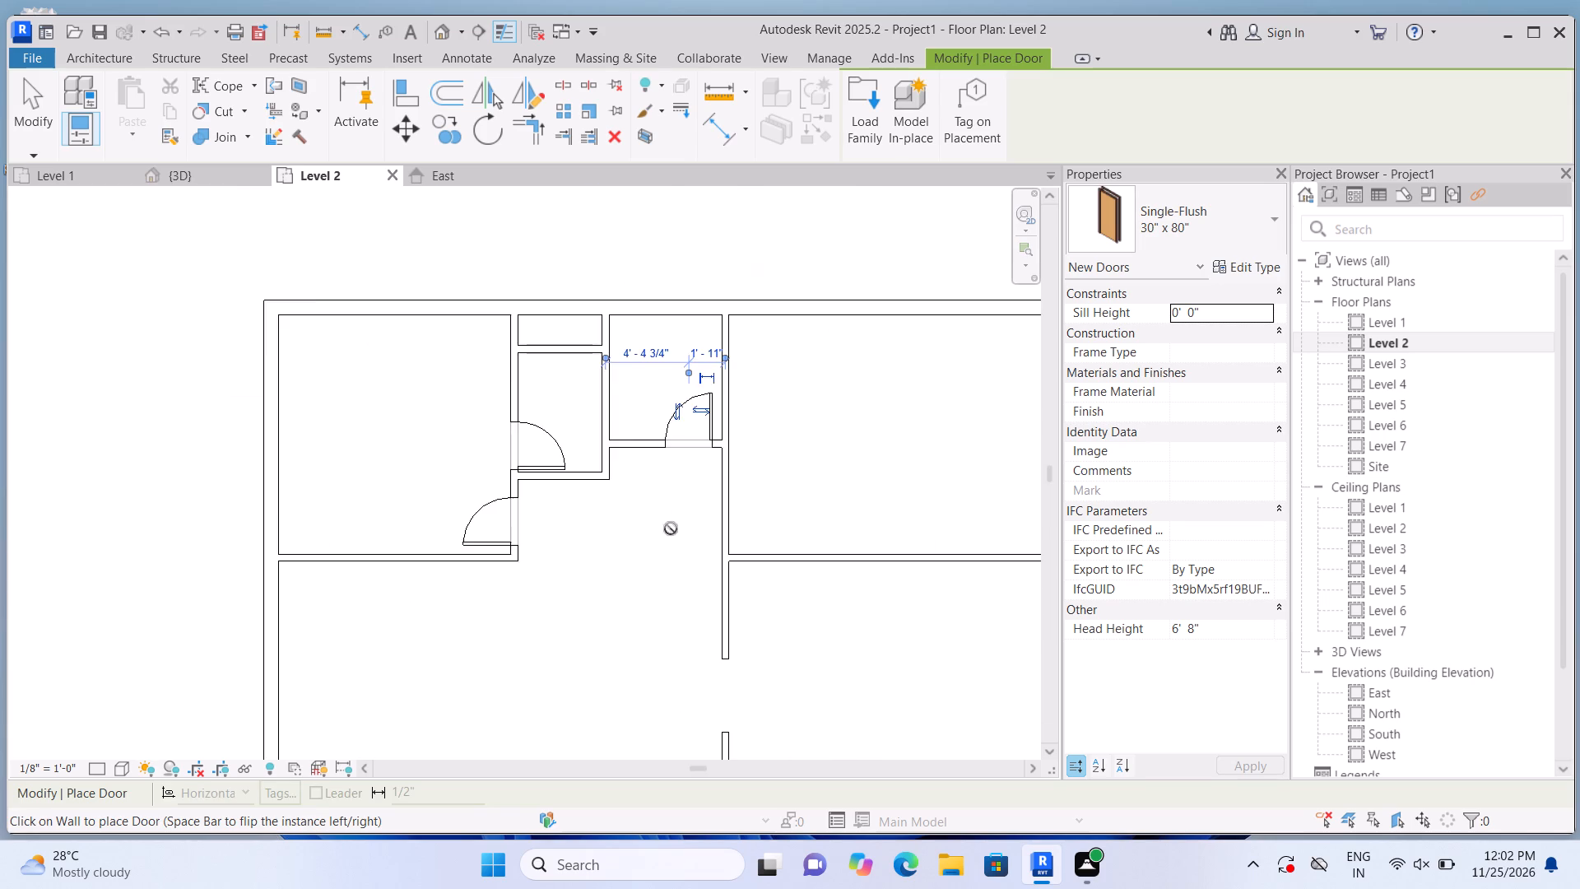
scroll(767, 528, up, 7)
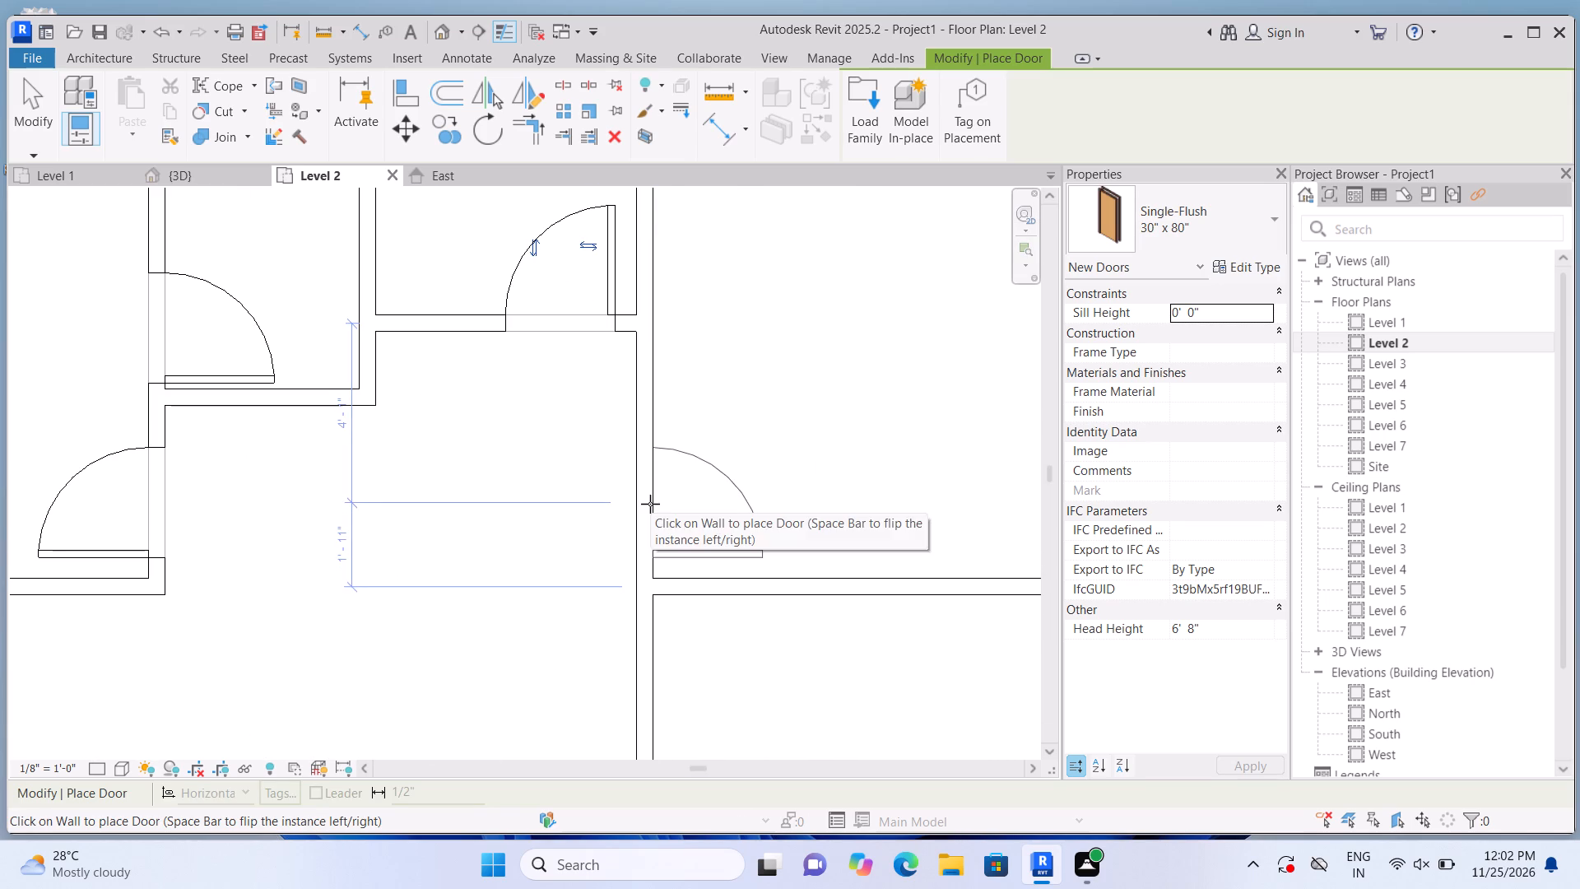
click(650, 504)
Place a 30" x 80" door between the two southeast rooms, swinging into the northern one, about 1'-9" from the west wall, and finish placing doors.
scroll(667, 481, down, 14)
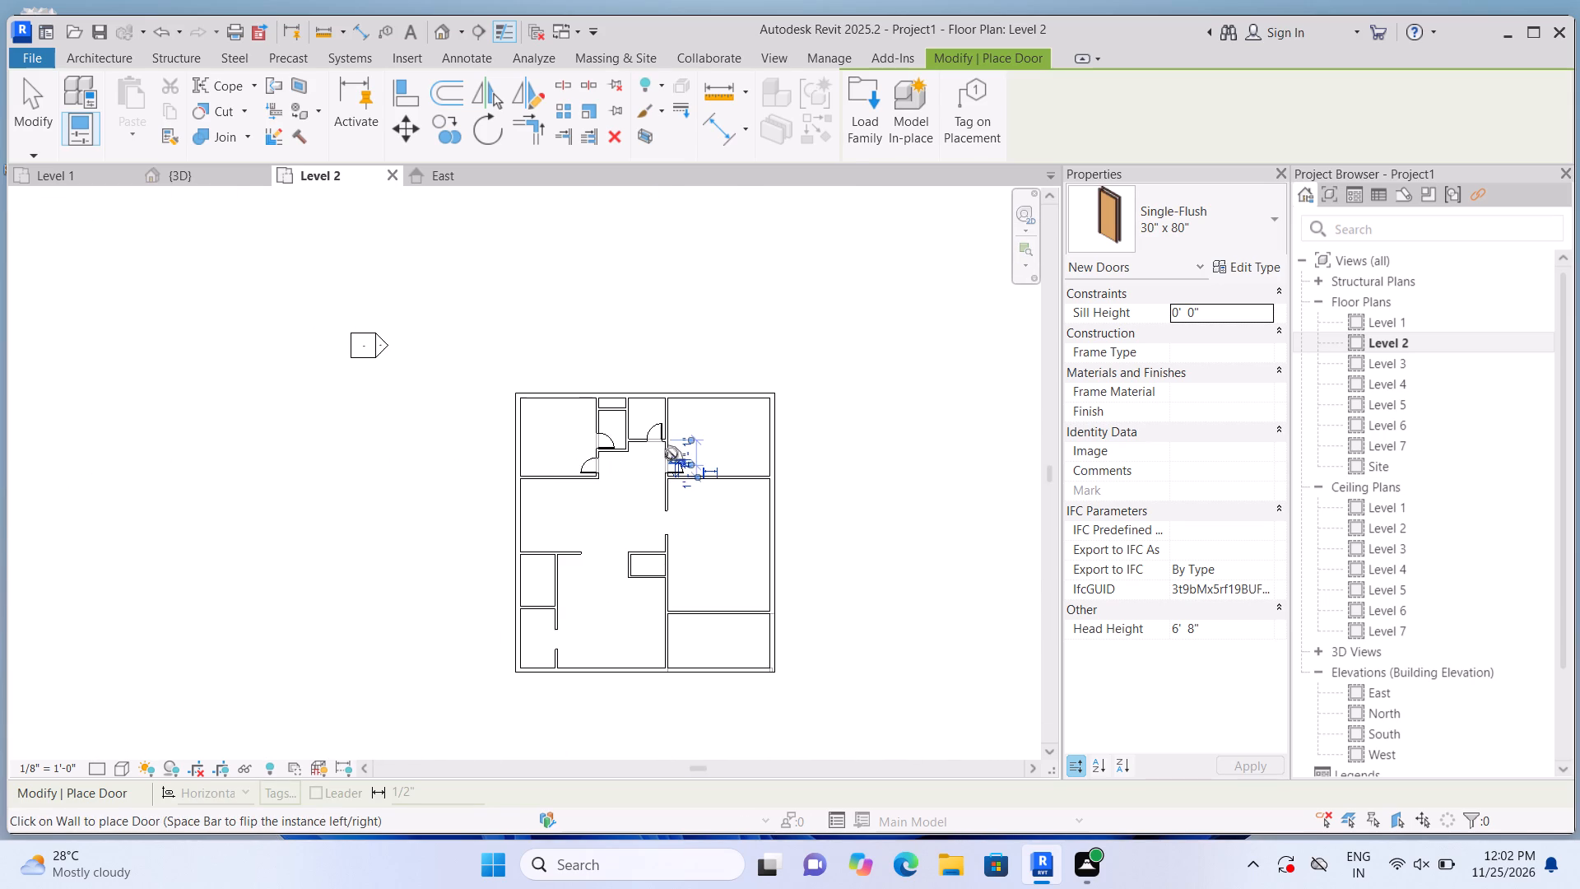
scroll(697, 637, up, 10)
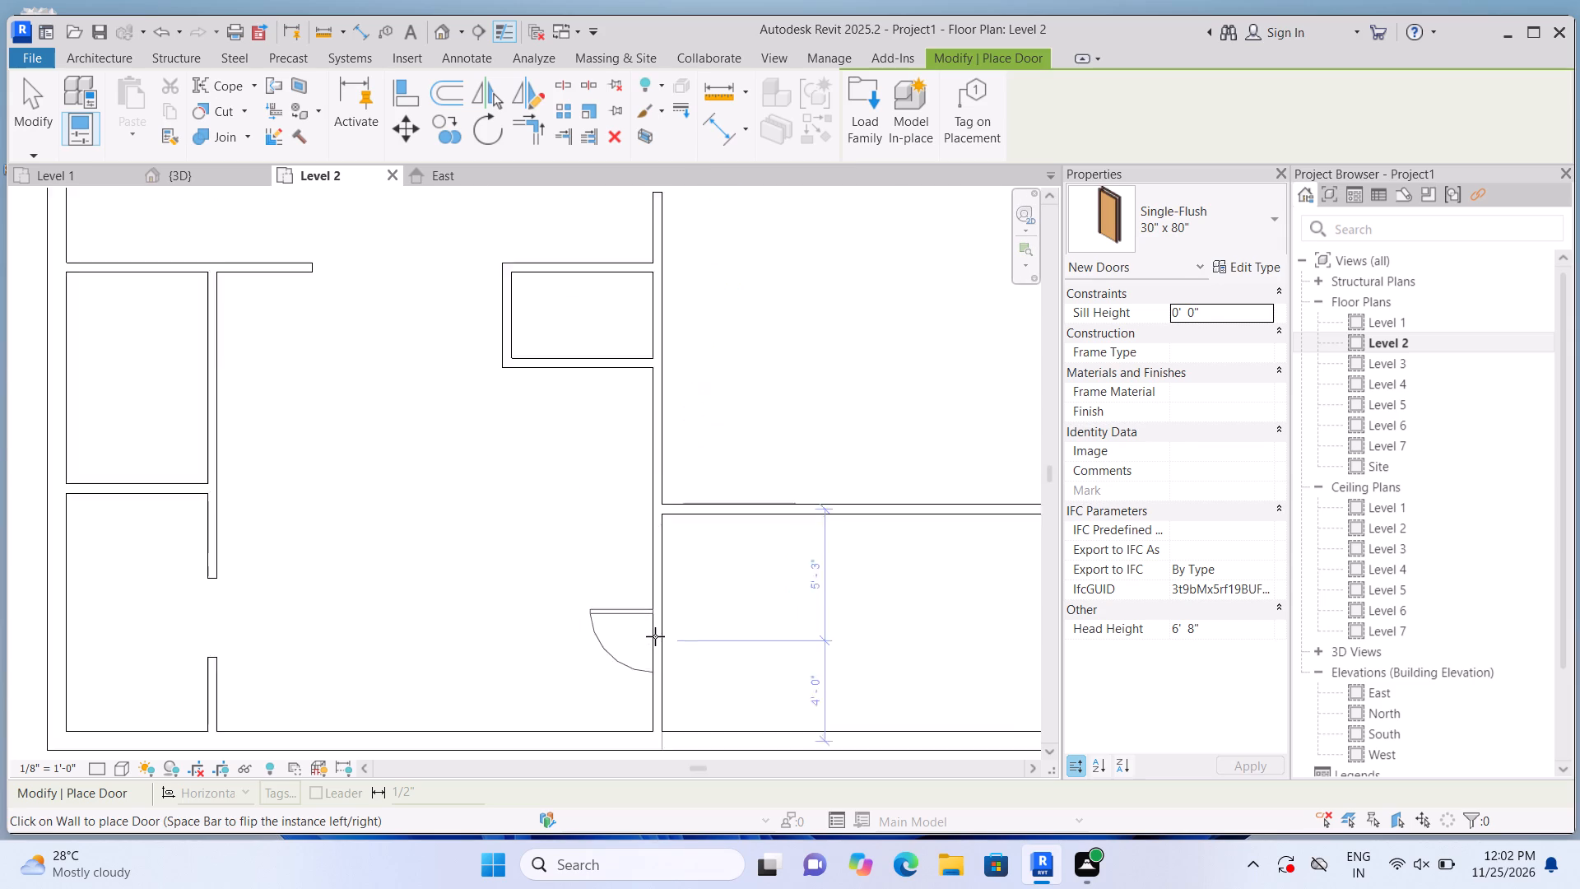
scroll(655, 636, up, 2)
scroll(659, 635, down, 7)
scroll(691, 568, up, 2)
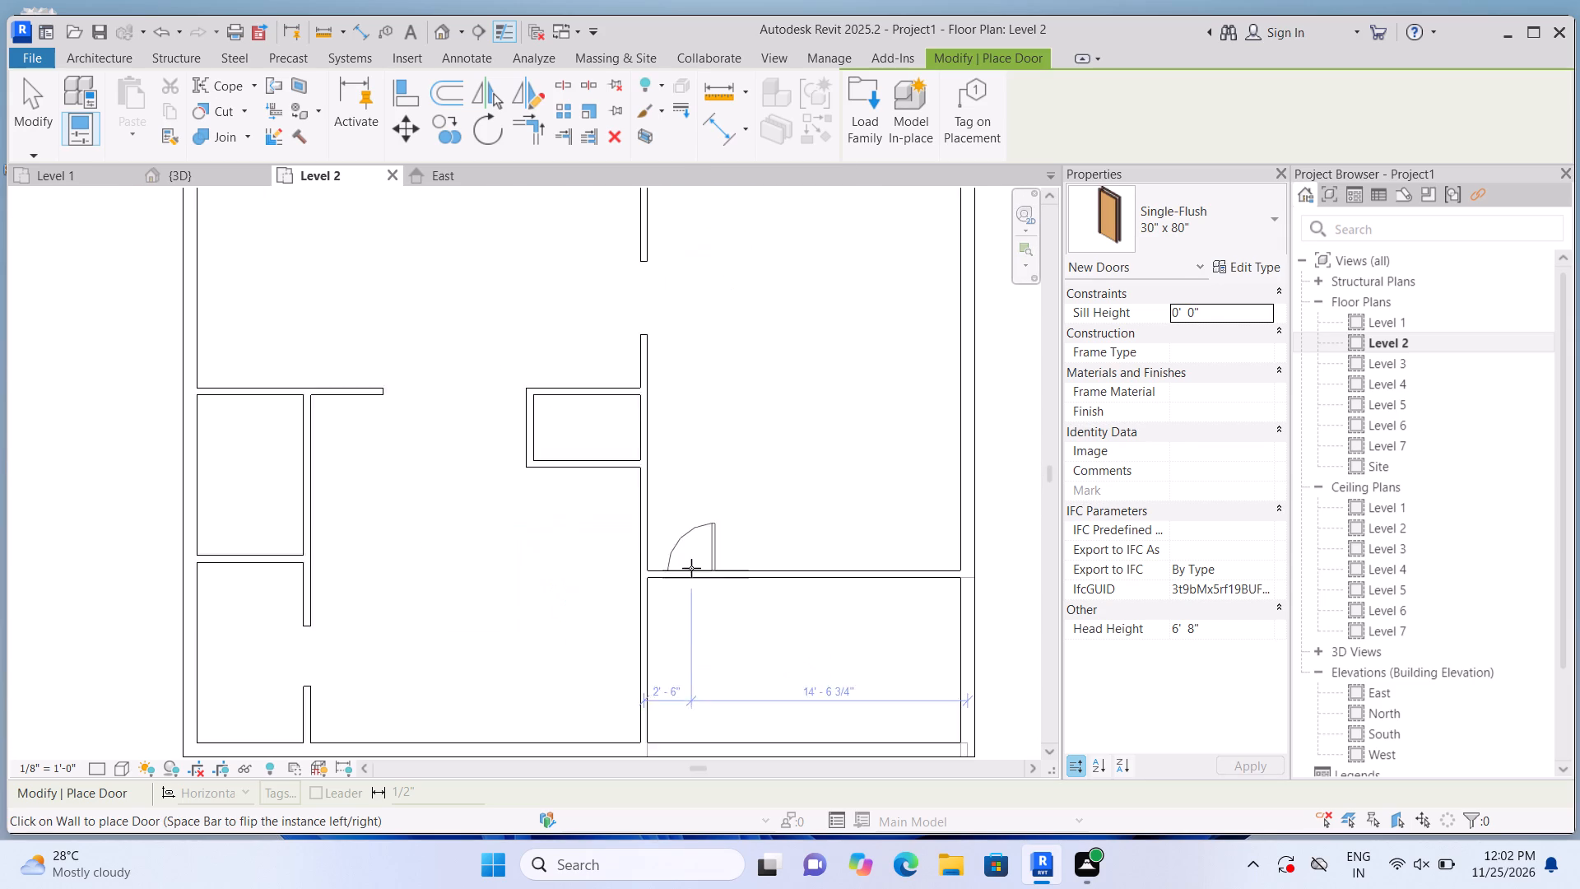
scroll(691, 568, up, 3)
scroll(684, 540, down, 6)
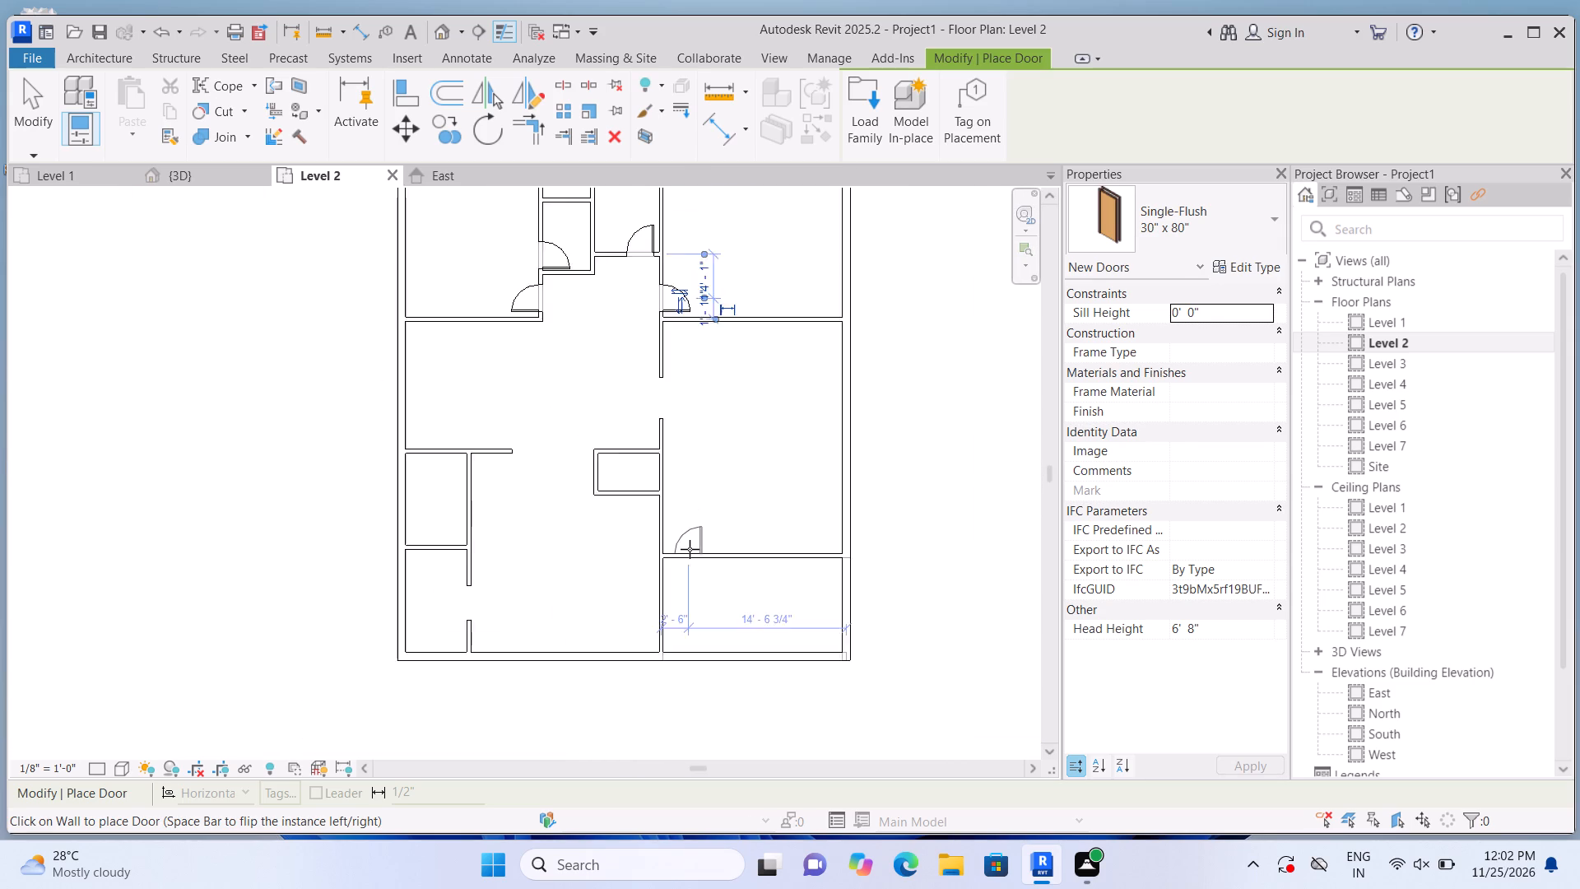
scroll(690, 550, up, 10)
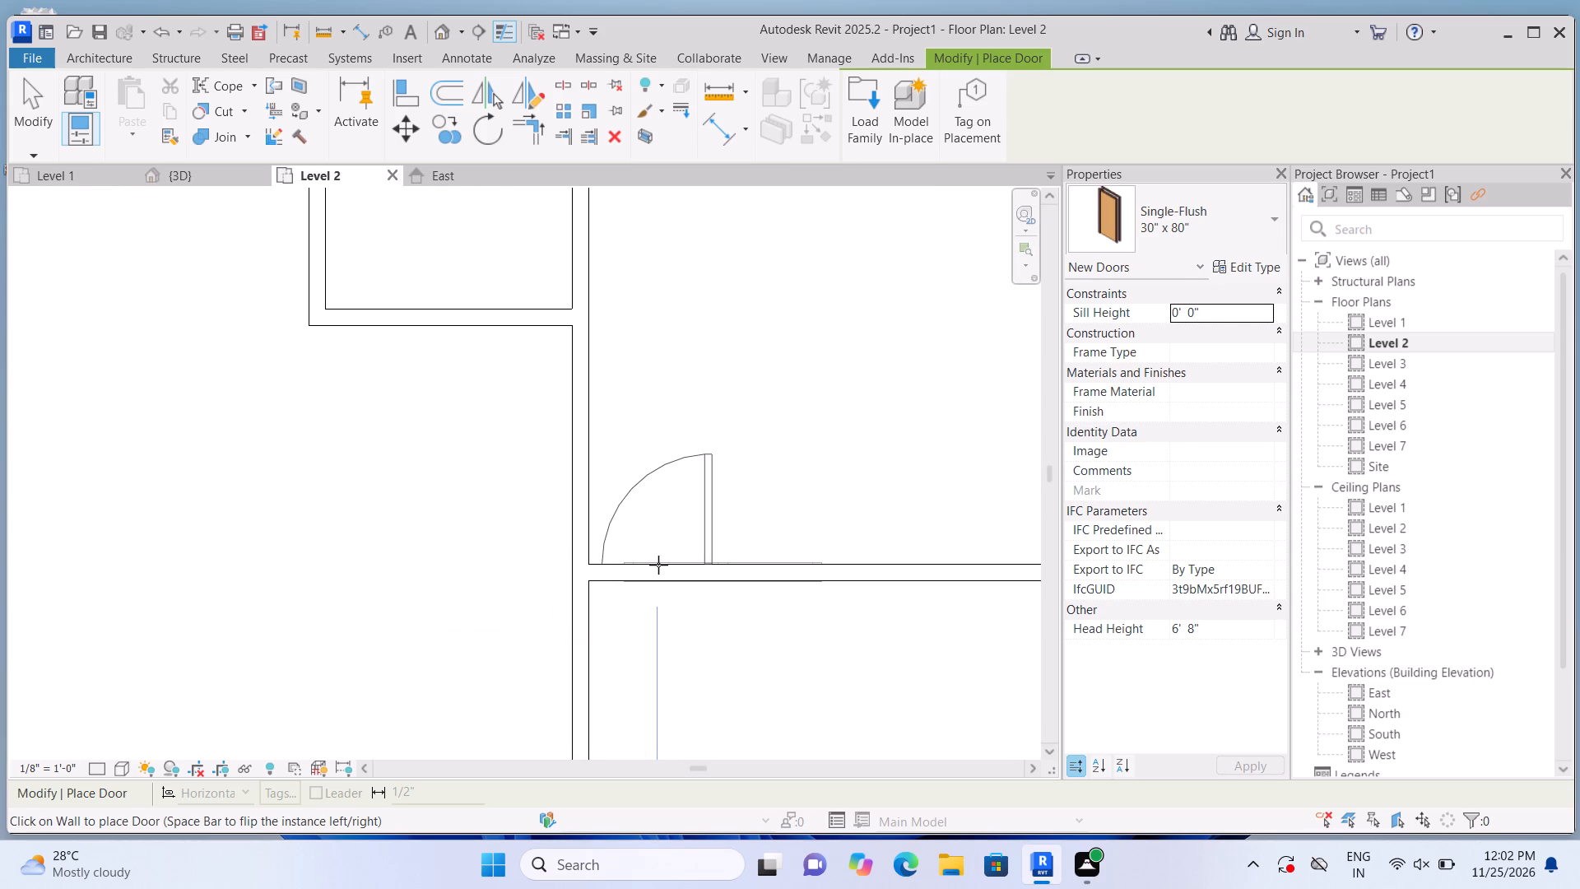
key(space)
click(658, 565)
scroll(658, 565, down, 6)
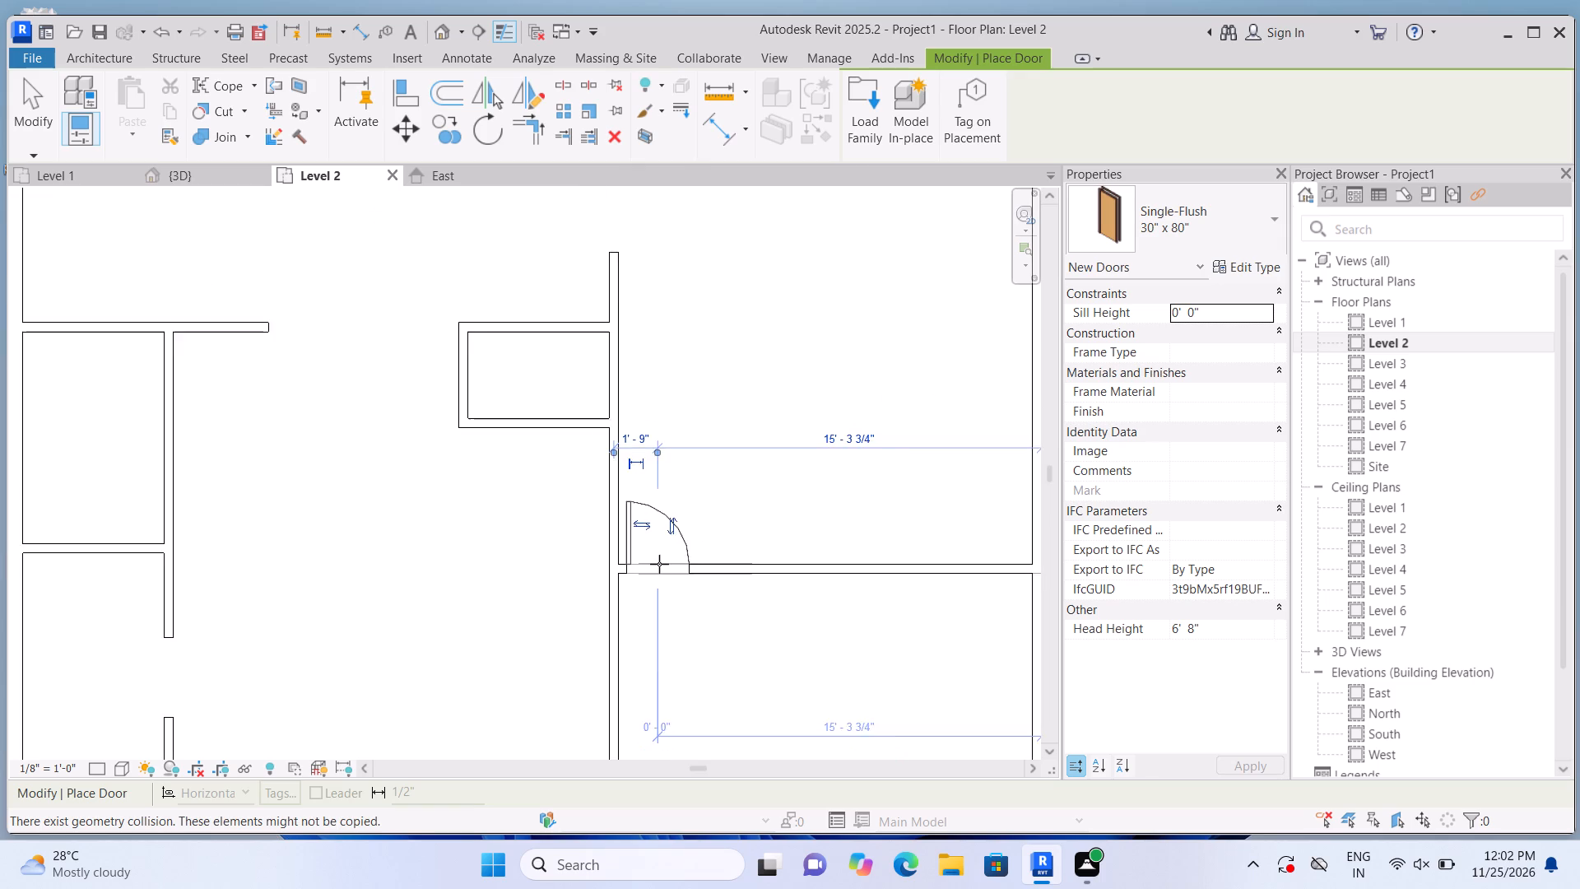
scroll(659, 564, down, 3)
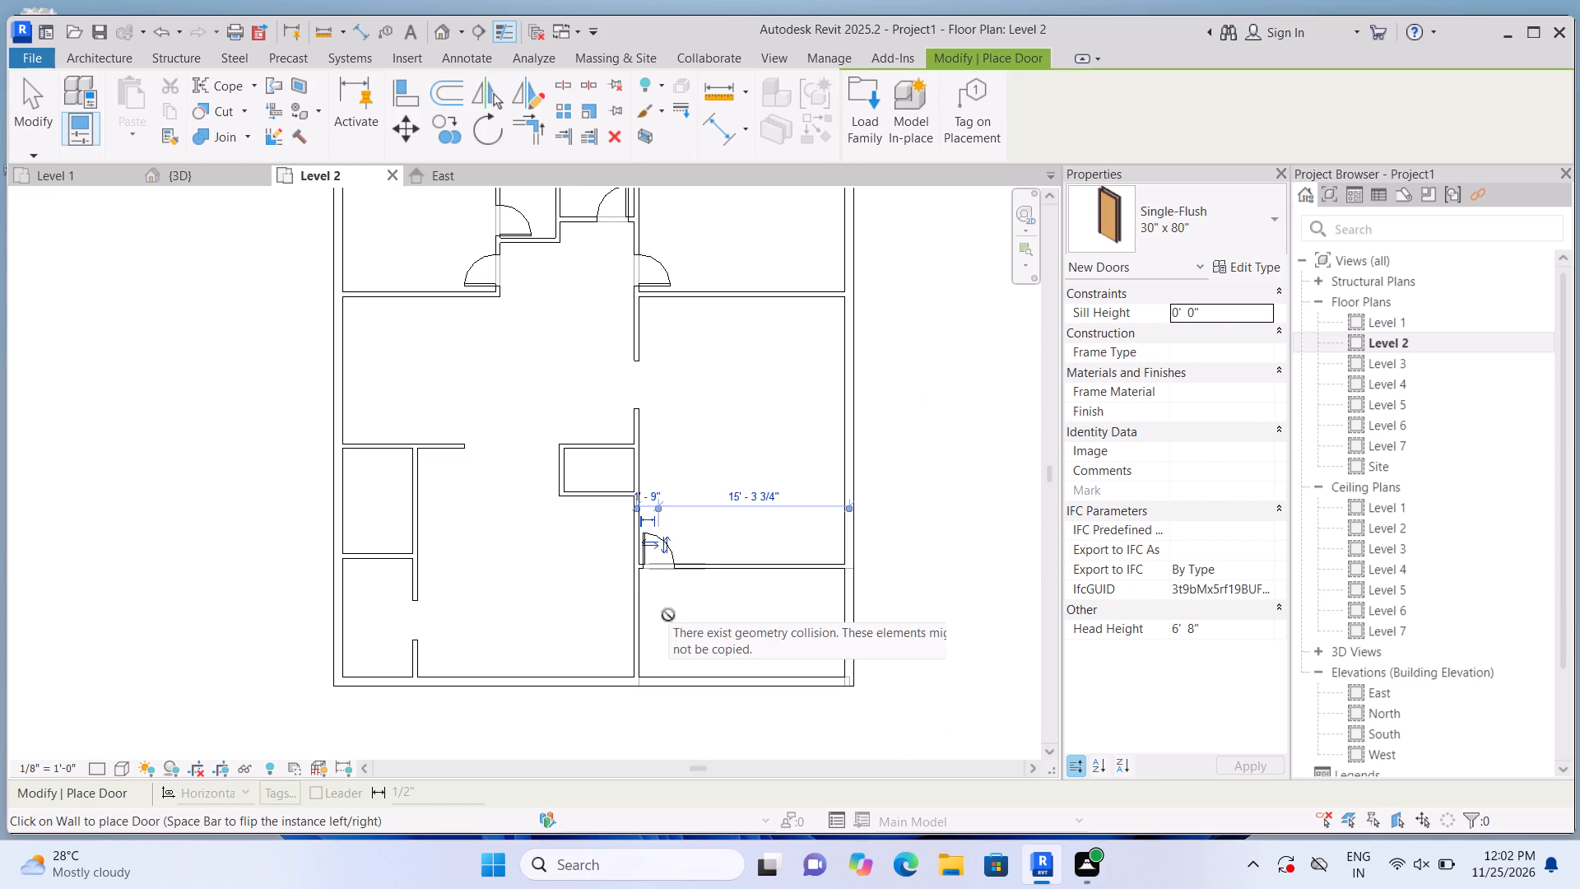
scroll(761, 298, up, 1)
key(Escape)
key(Escape)
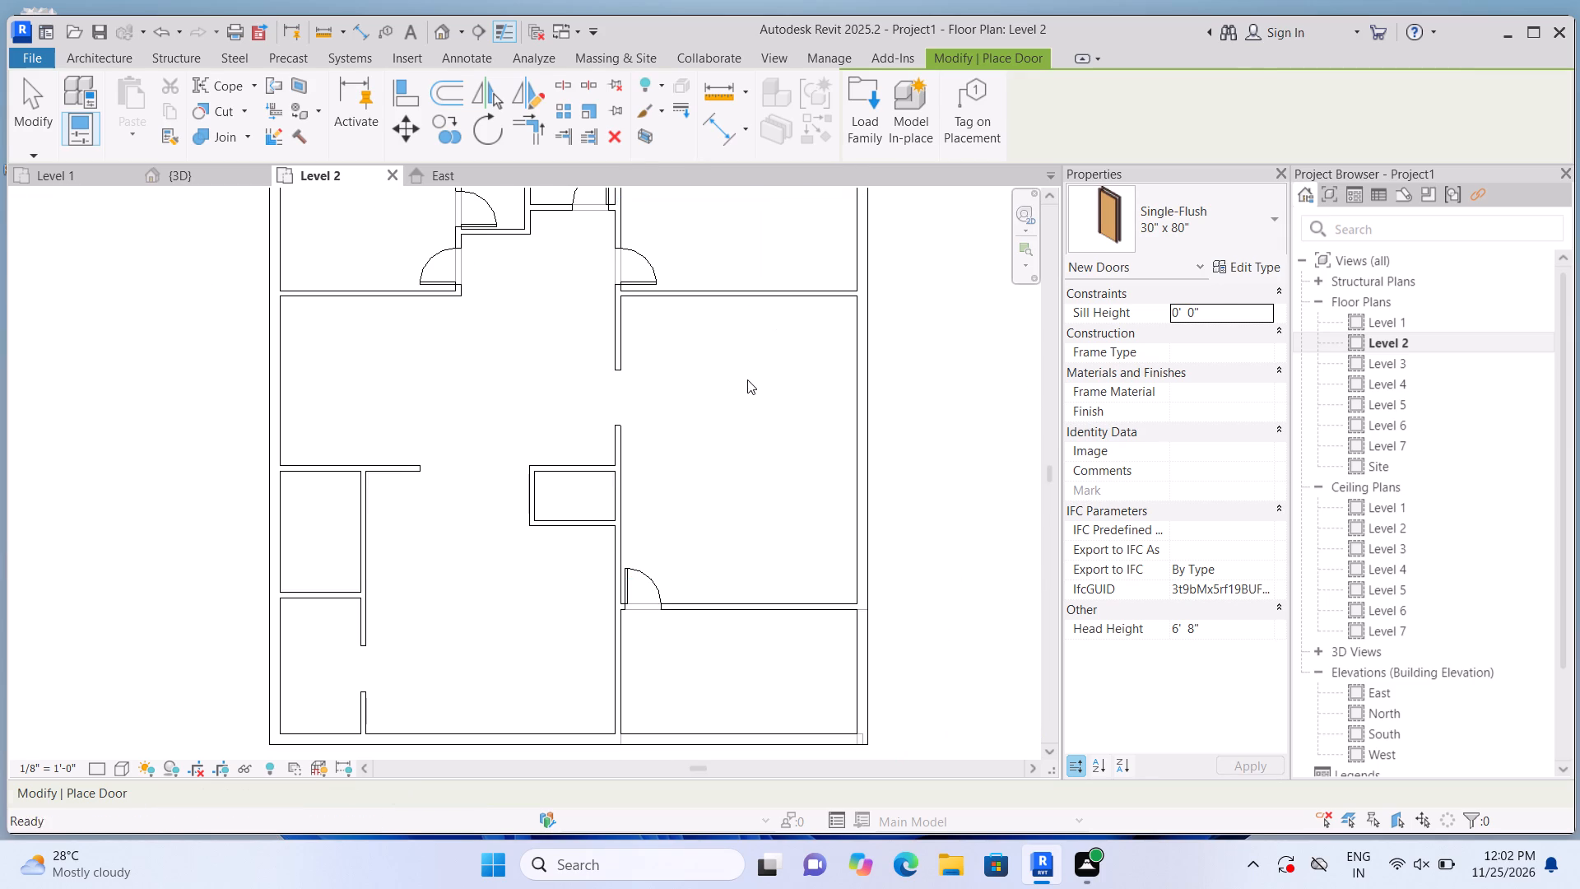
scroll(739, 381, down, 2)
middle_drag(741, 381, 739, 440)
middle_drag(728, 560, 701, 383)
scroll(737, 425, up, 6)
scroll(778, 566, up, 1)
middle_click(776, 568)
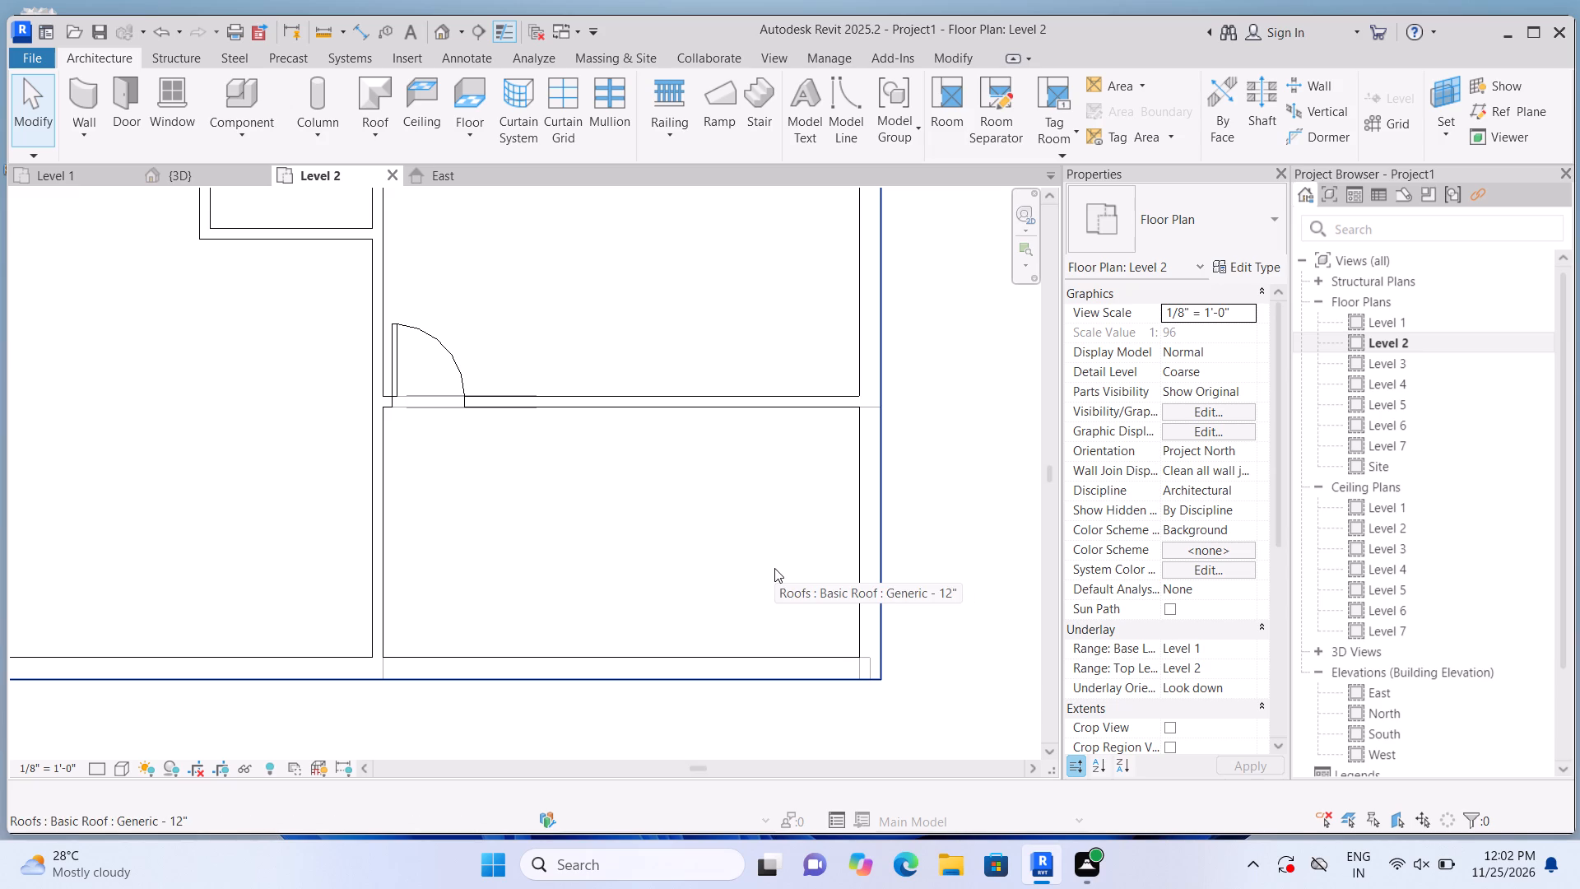
Draw a 7'-0" curtain wall in the southeast room's south exterior wall, 3'-0" from the east wall, and cut the host wall with it.
scroll(775, 582, down, 4)
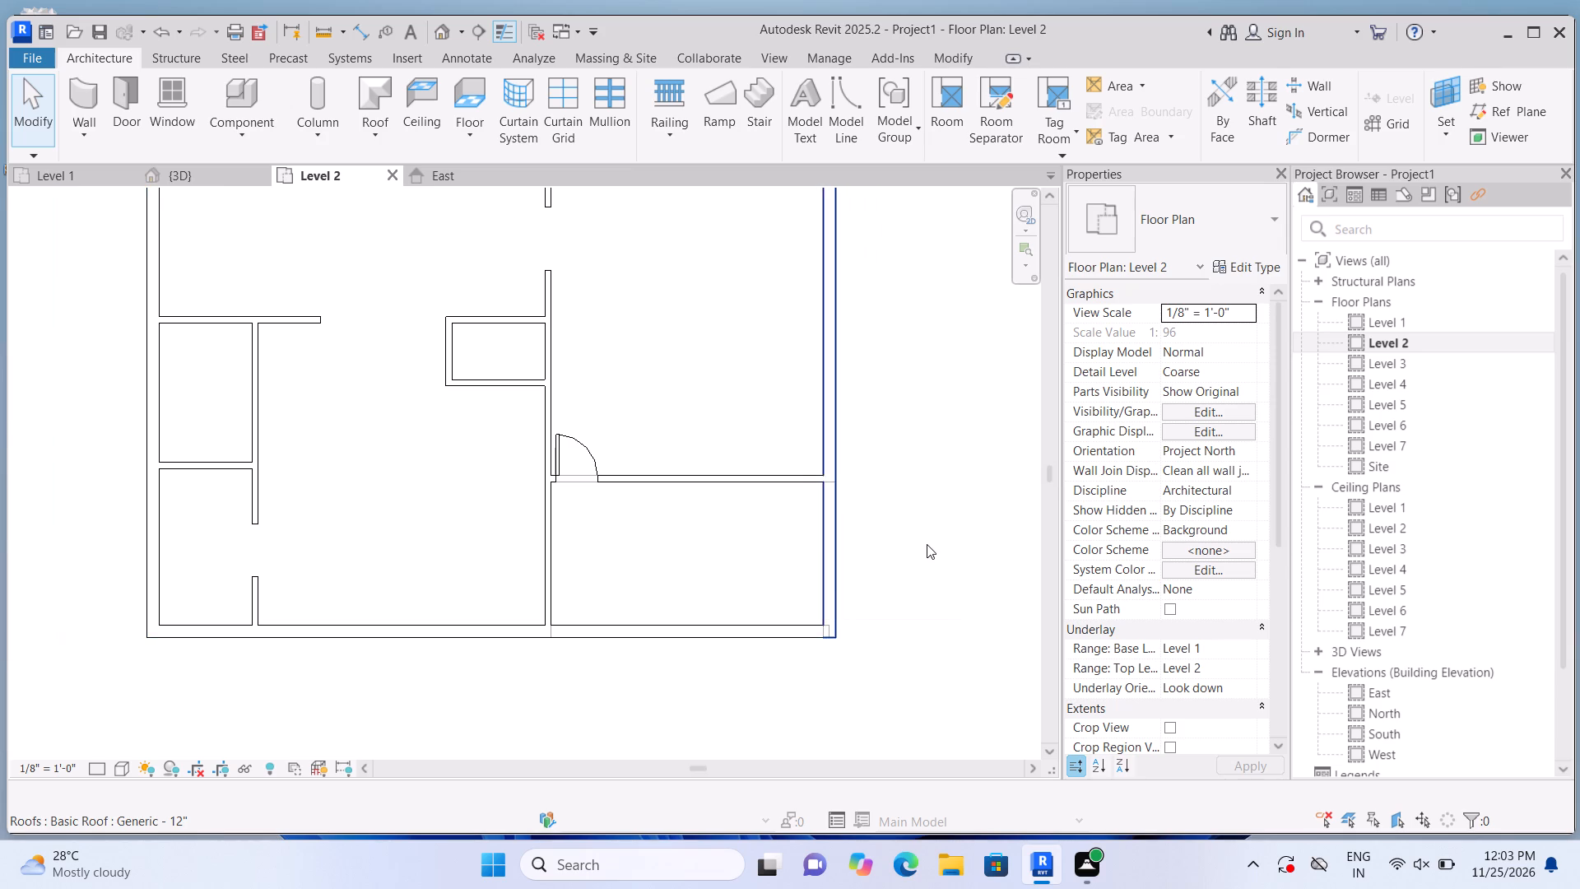
scroll(927, 544, down, 2)
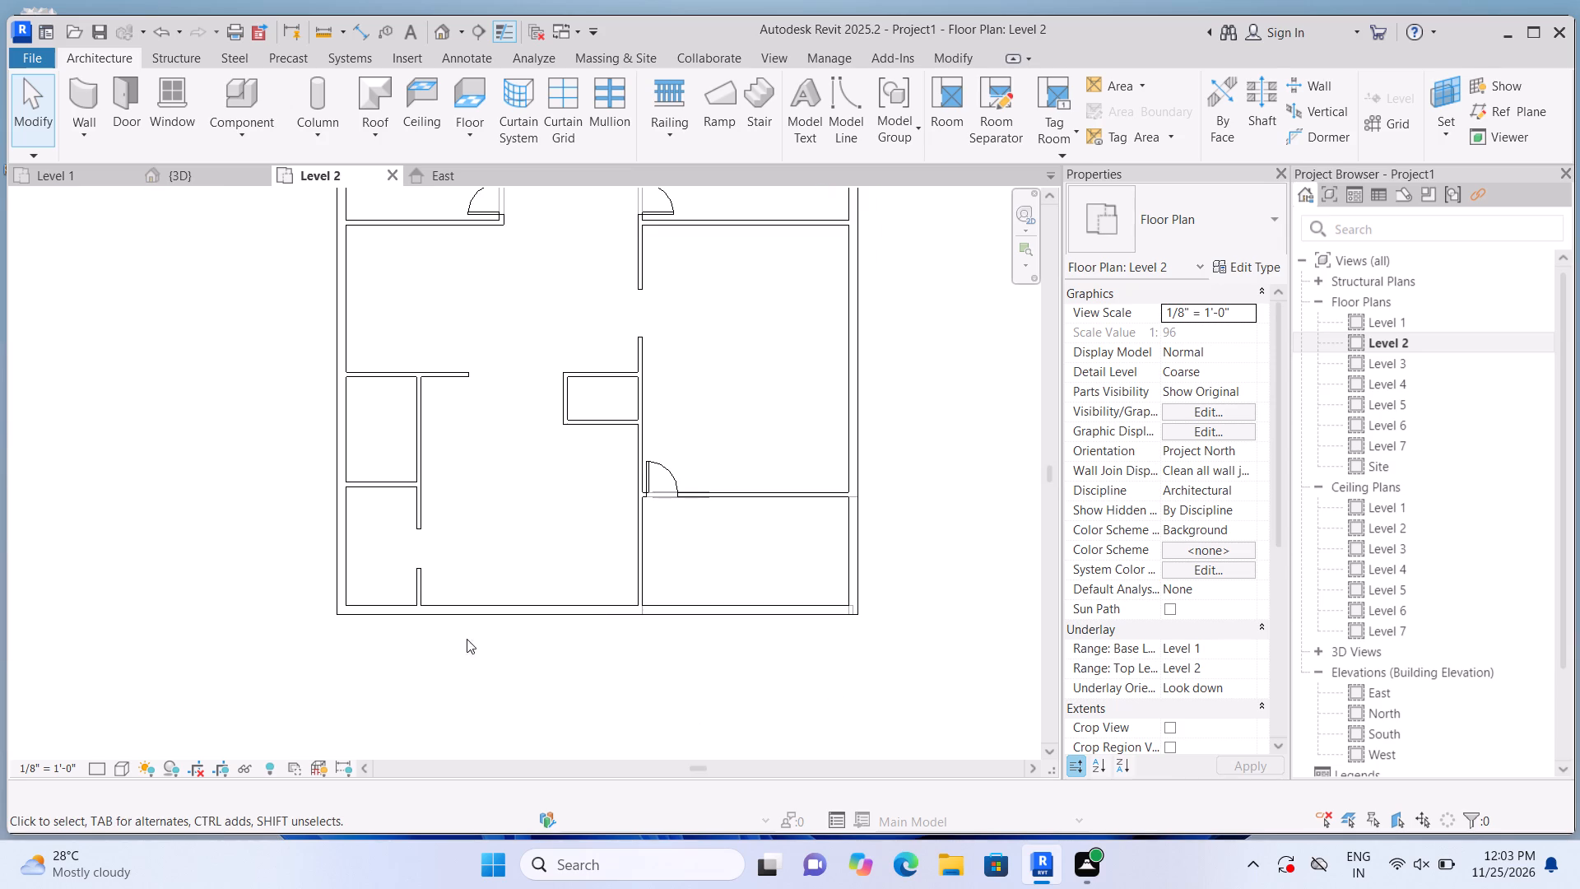
click(71, 100)
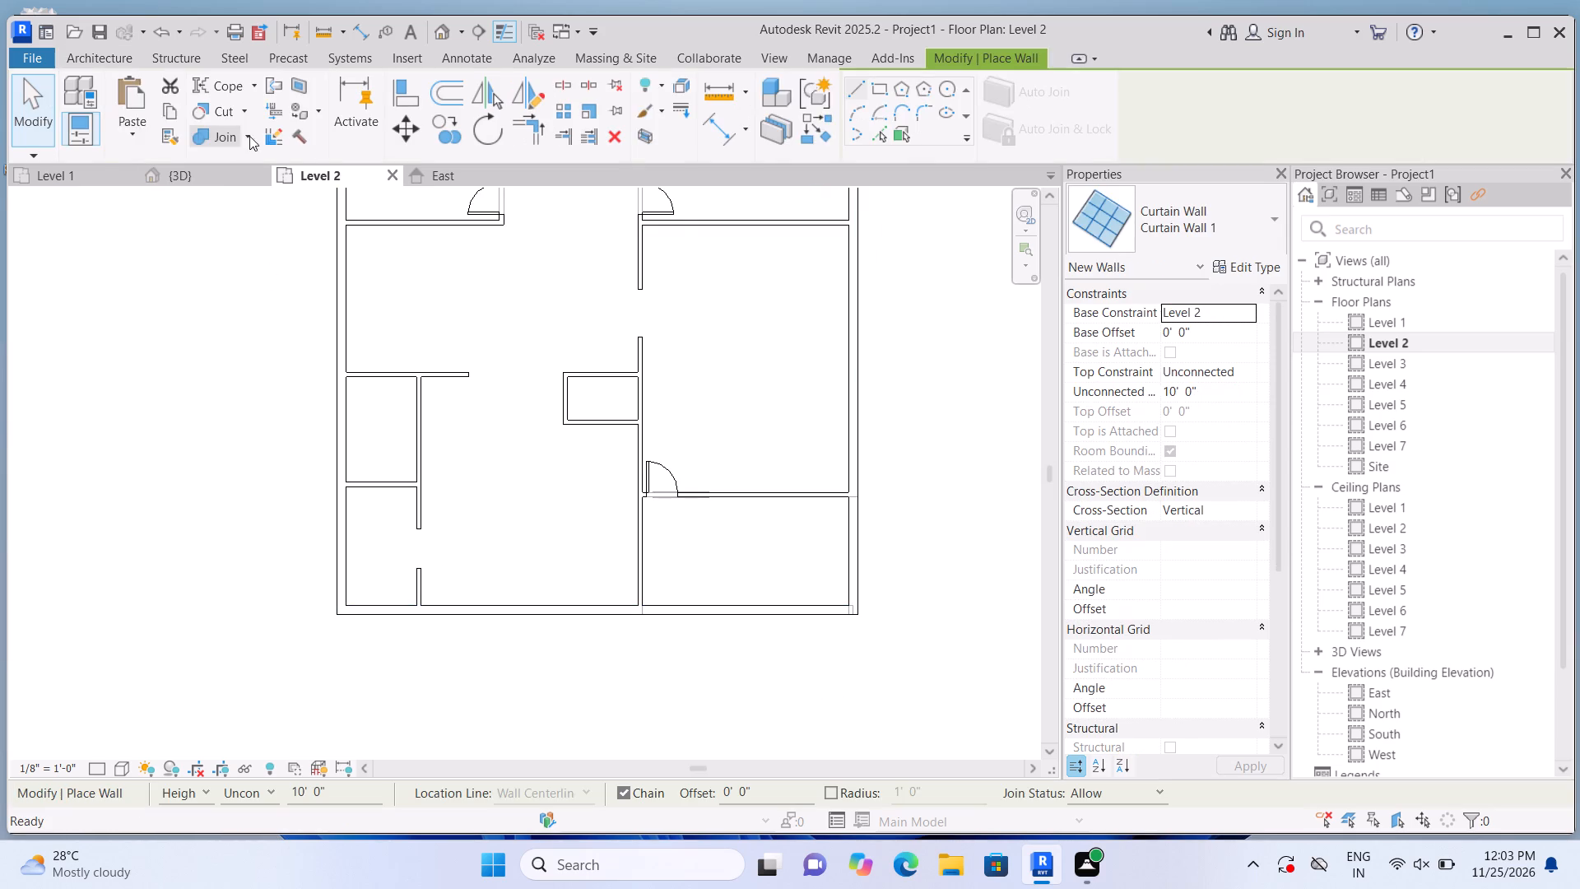
scroll(723, 635, up, 1)
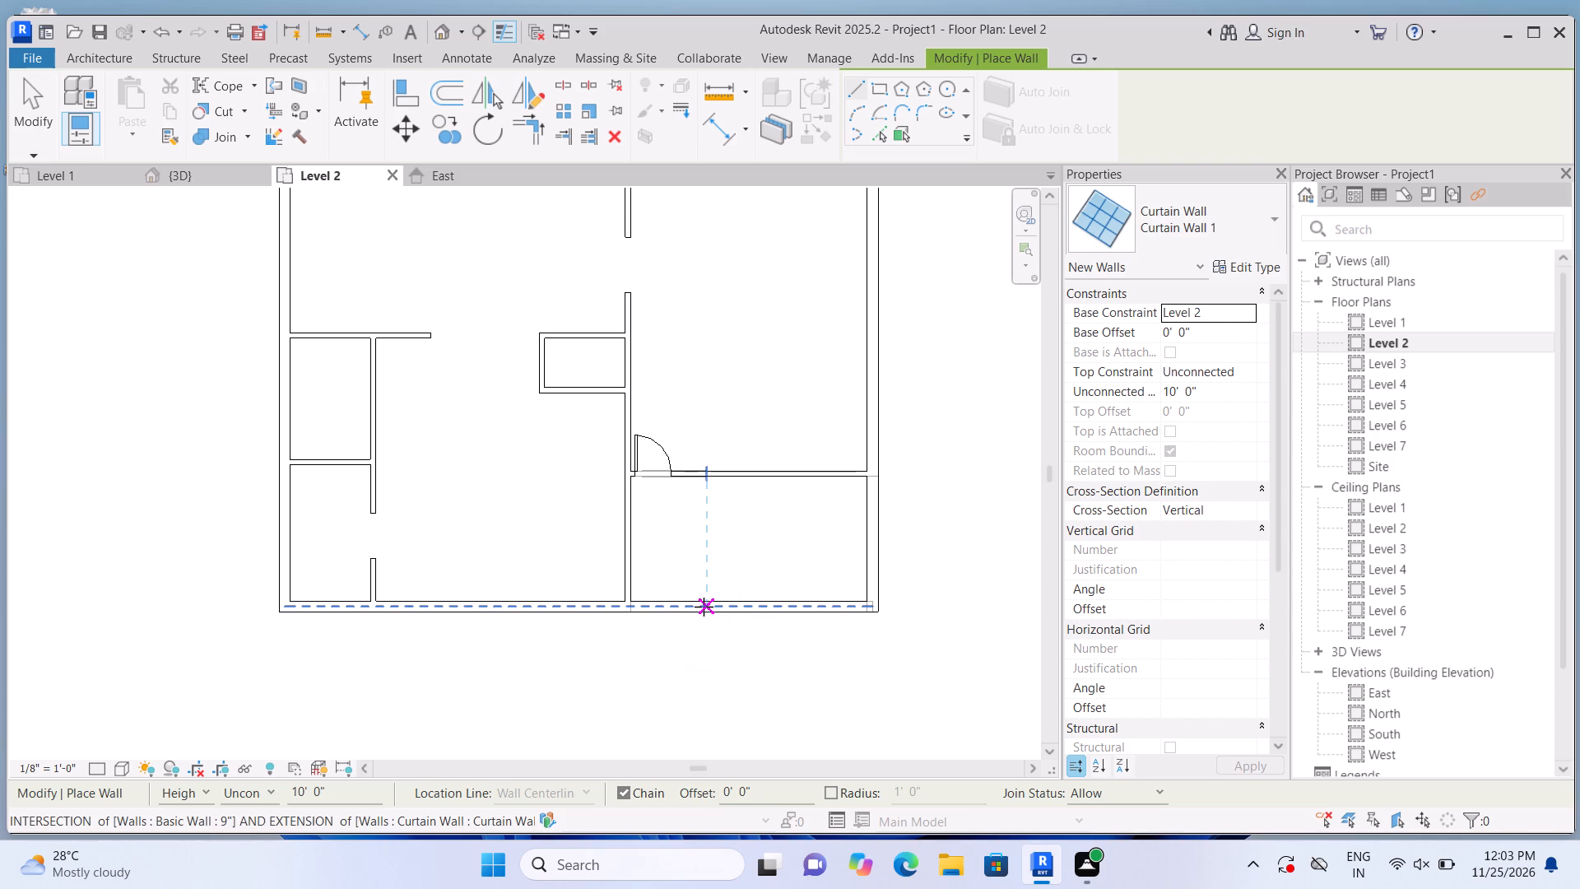
click(832, 608)
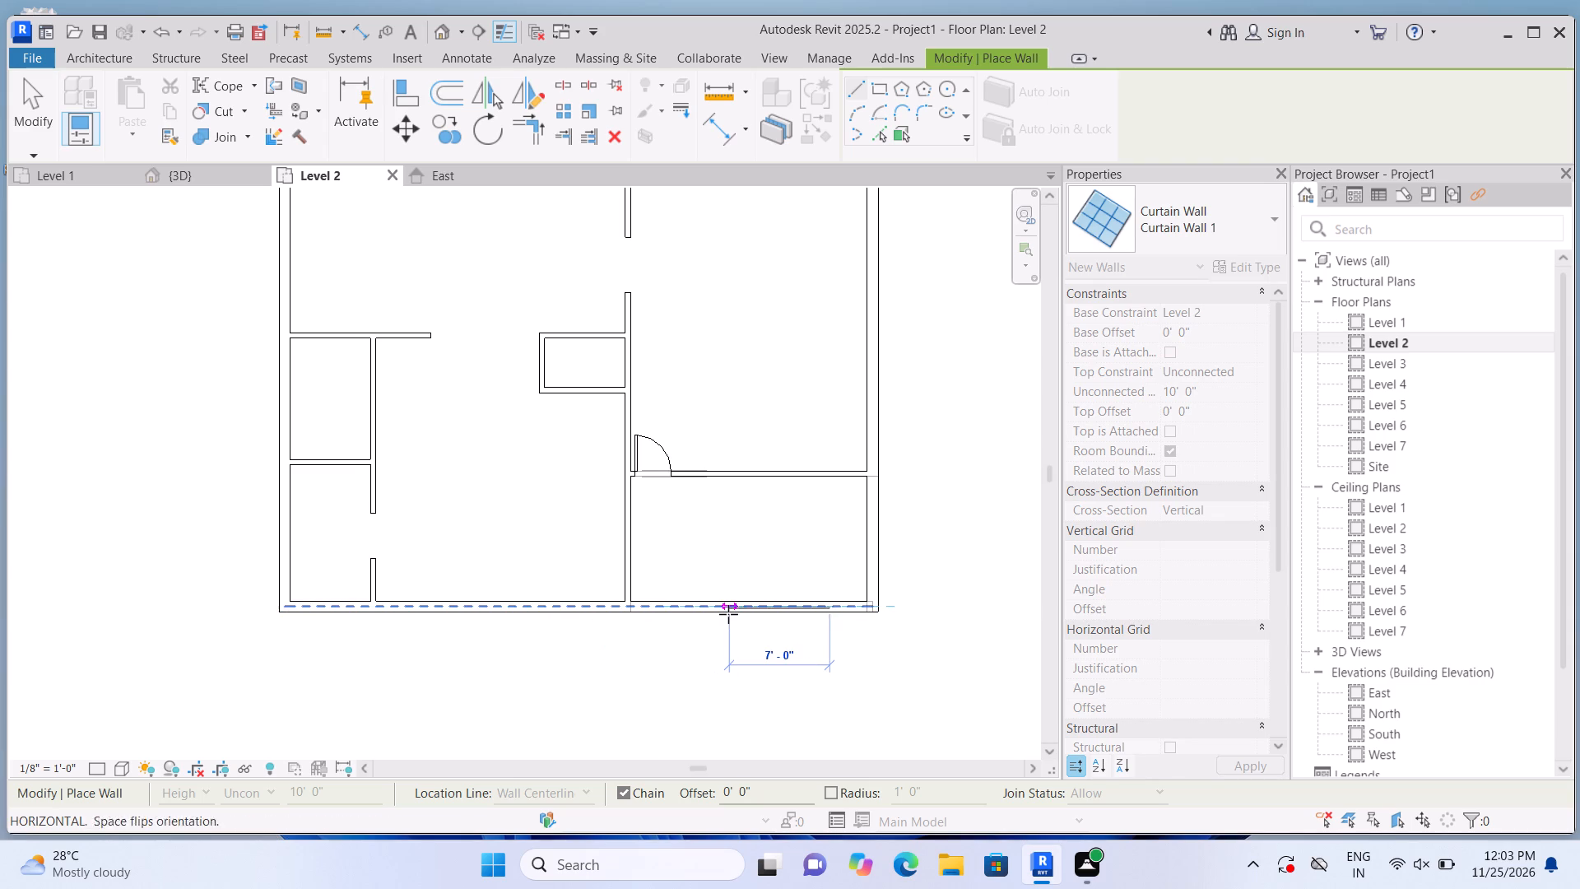
click(728, 613)
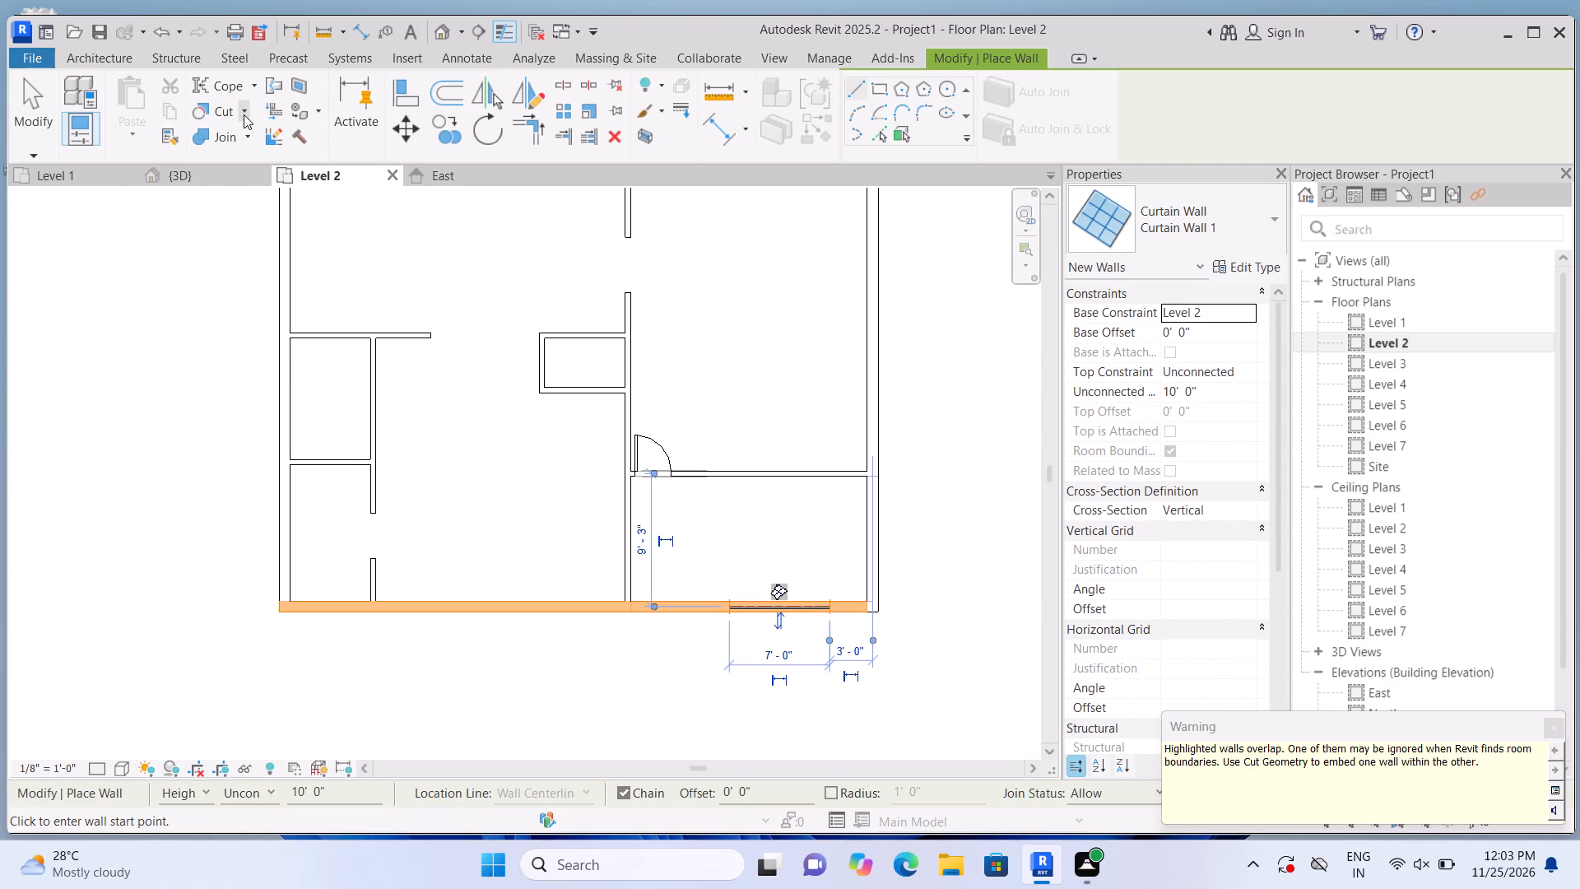
click(244, 114)
click(249, 141)
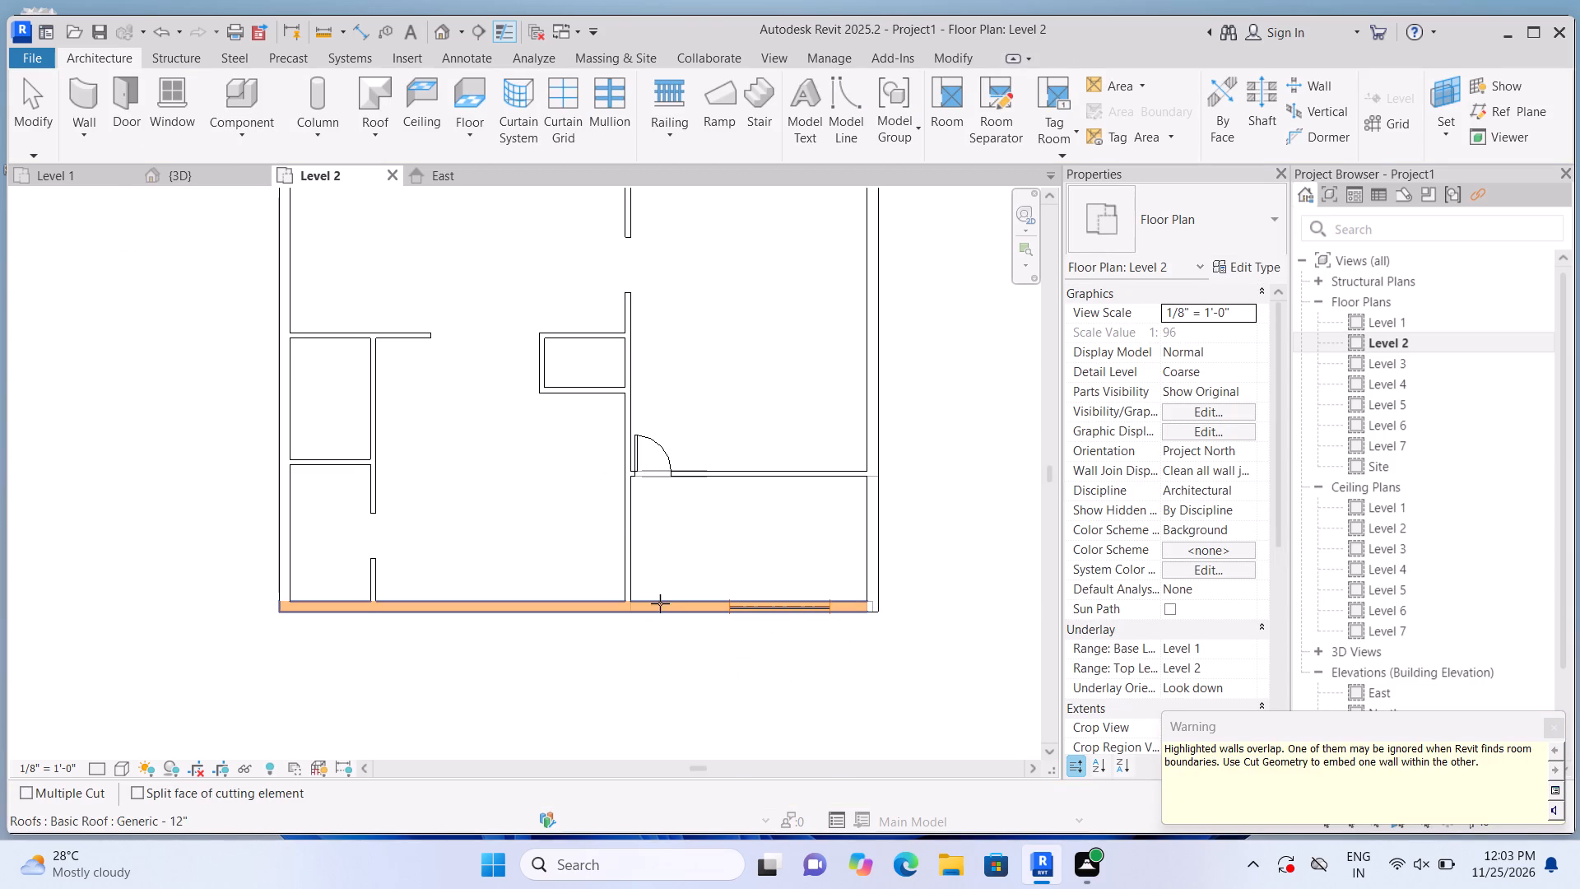
click(660, 603)
click(751, 610)
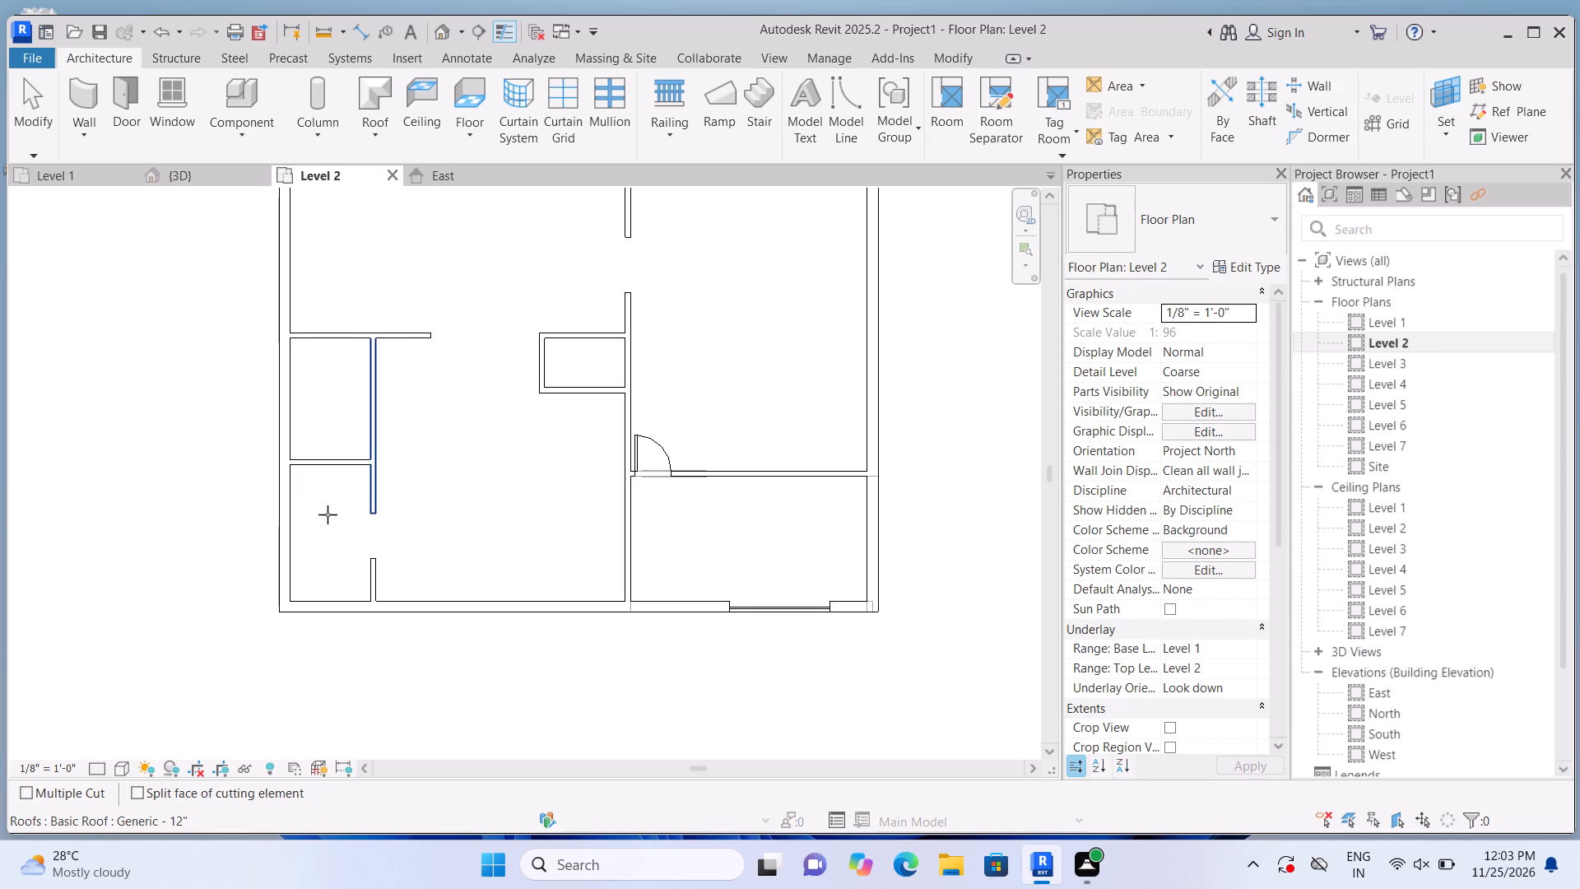
Add a curtain wall about 4'-4" long in the same south wall, starting at the southeast room's west partition, and cut the host wall.
click(79, 107)
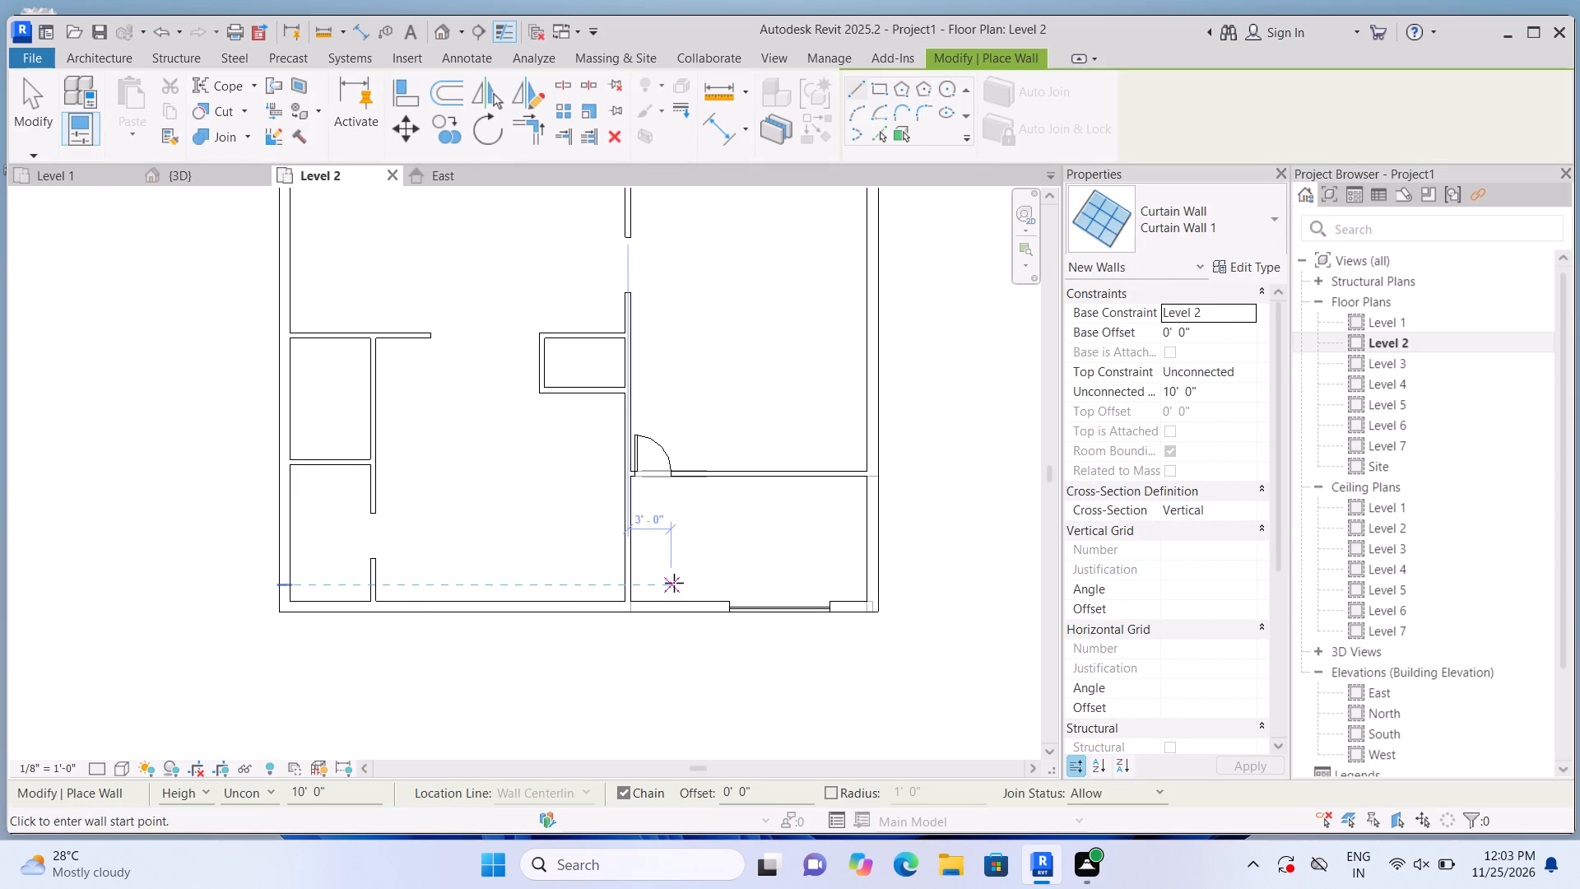
scroll(682, 616, up, 3)
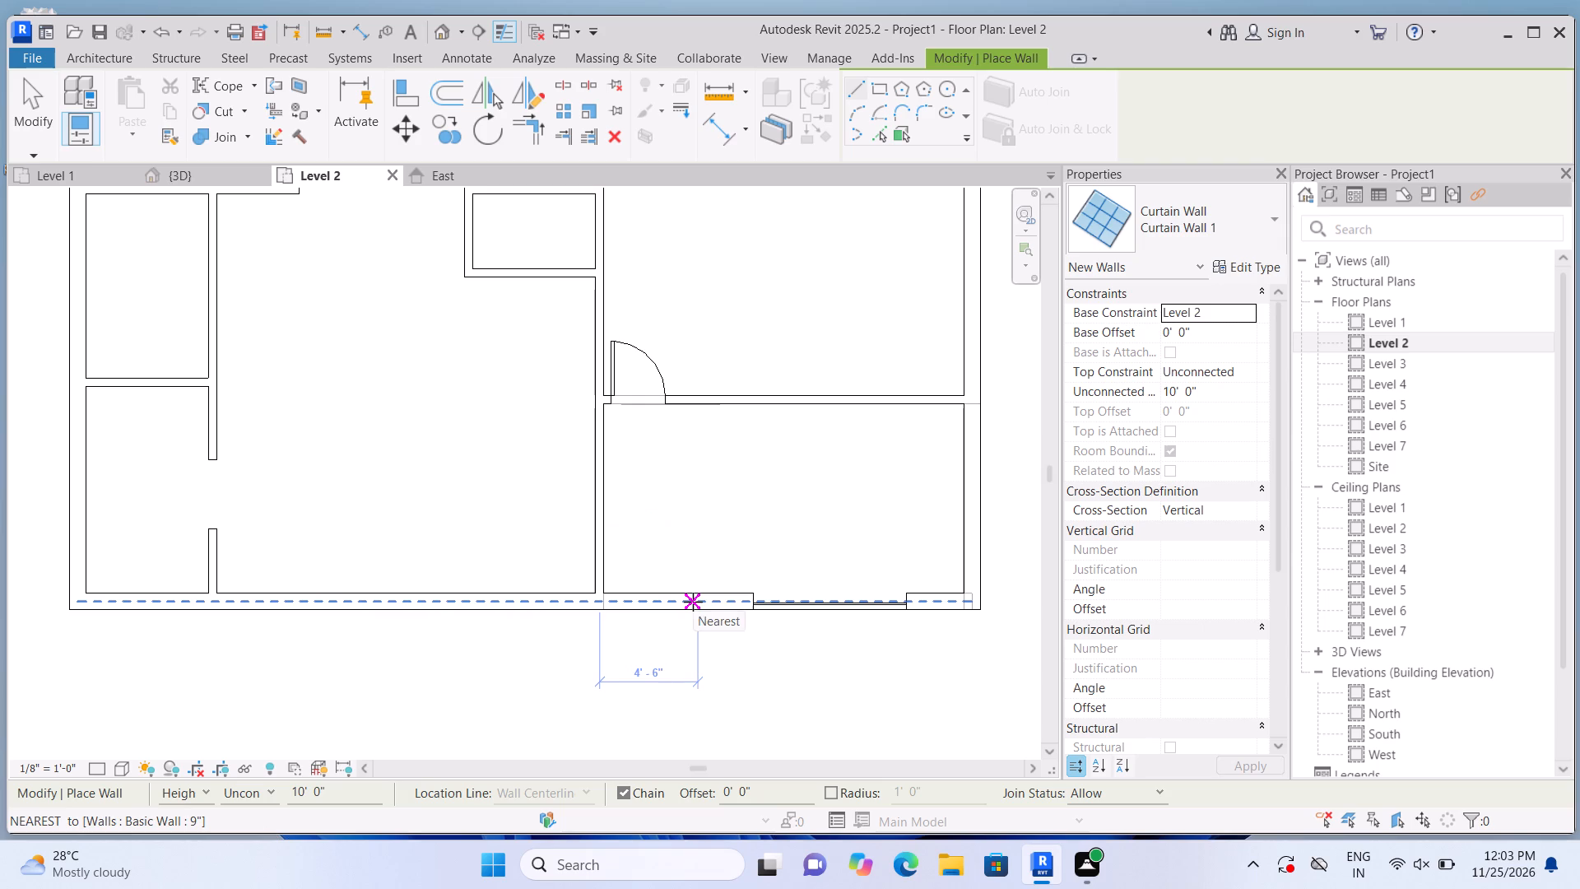
click(693, 602)
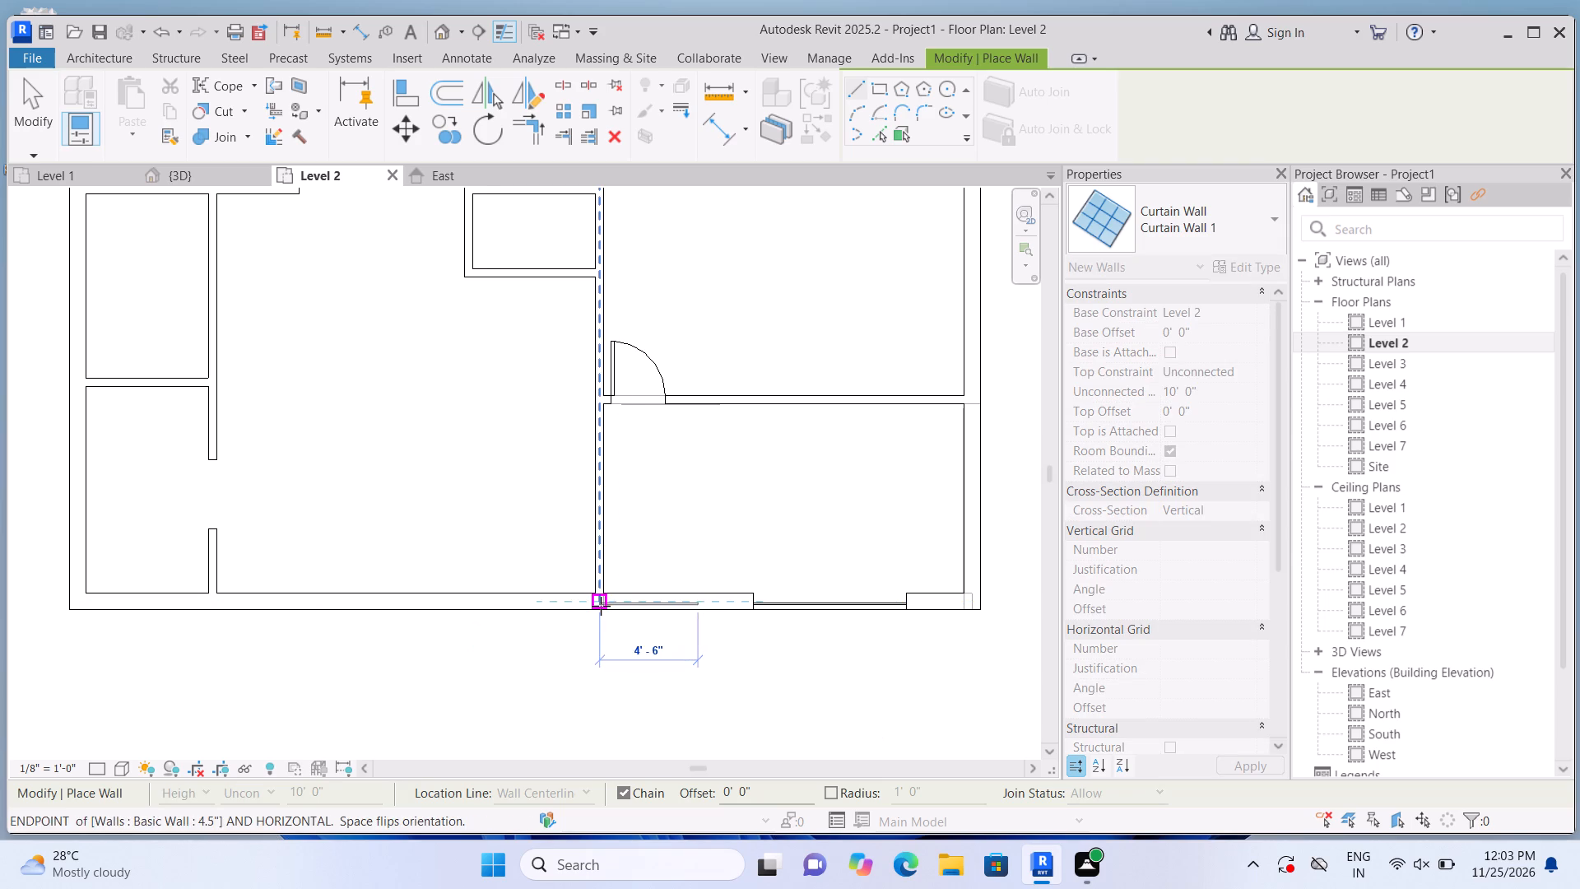
click(608, 610)
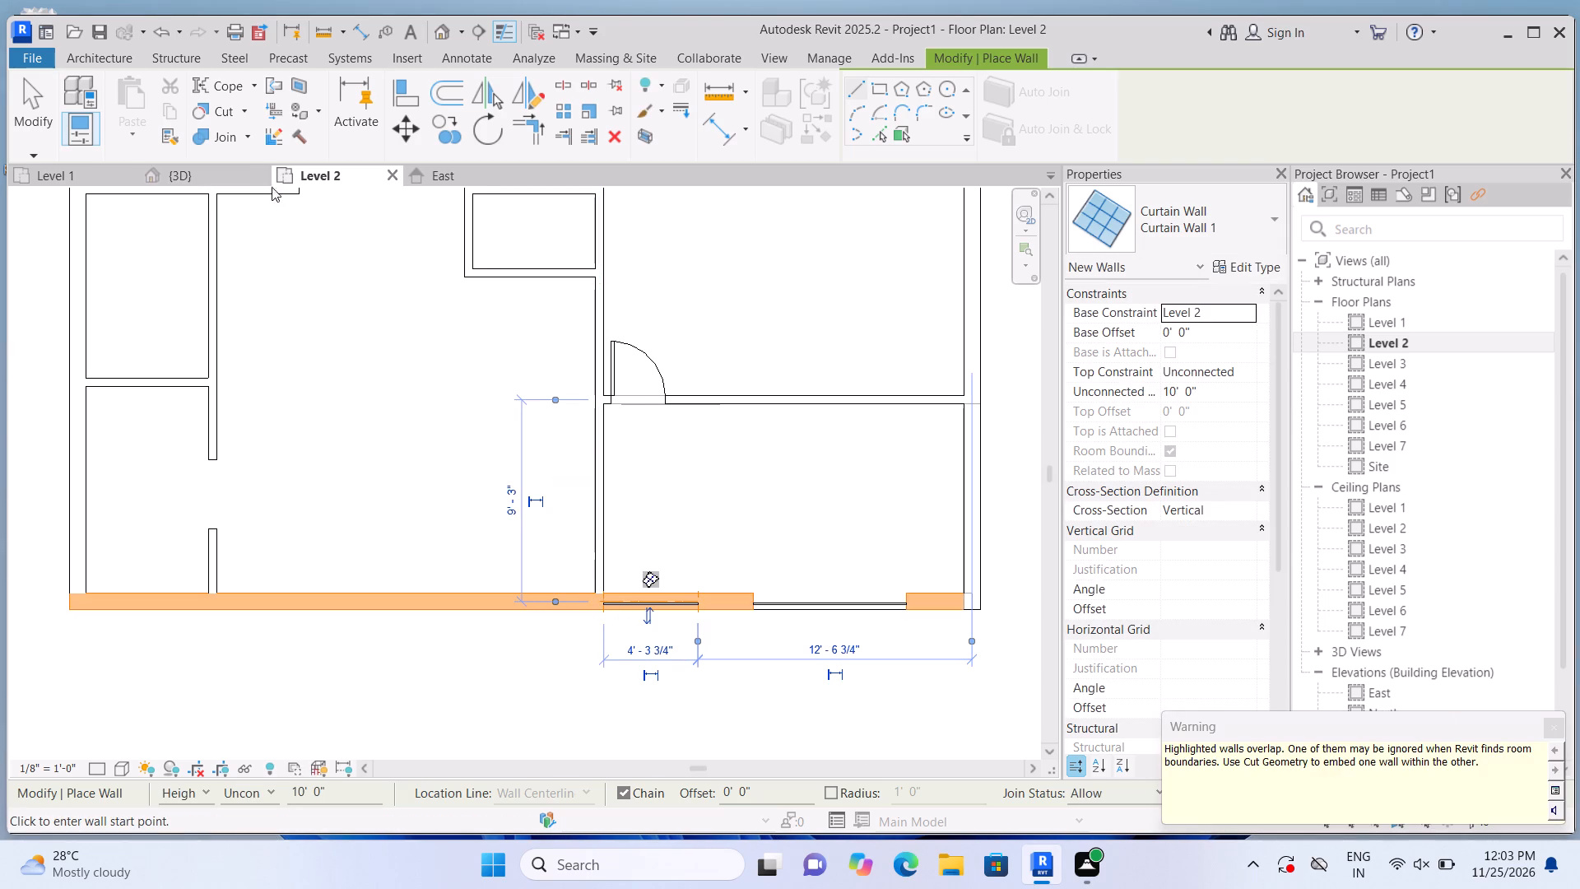
click(245, 100)
click(254, 137)
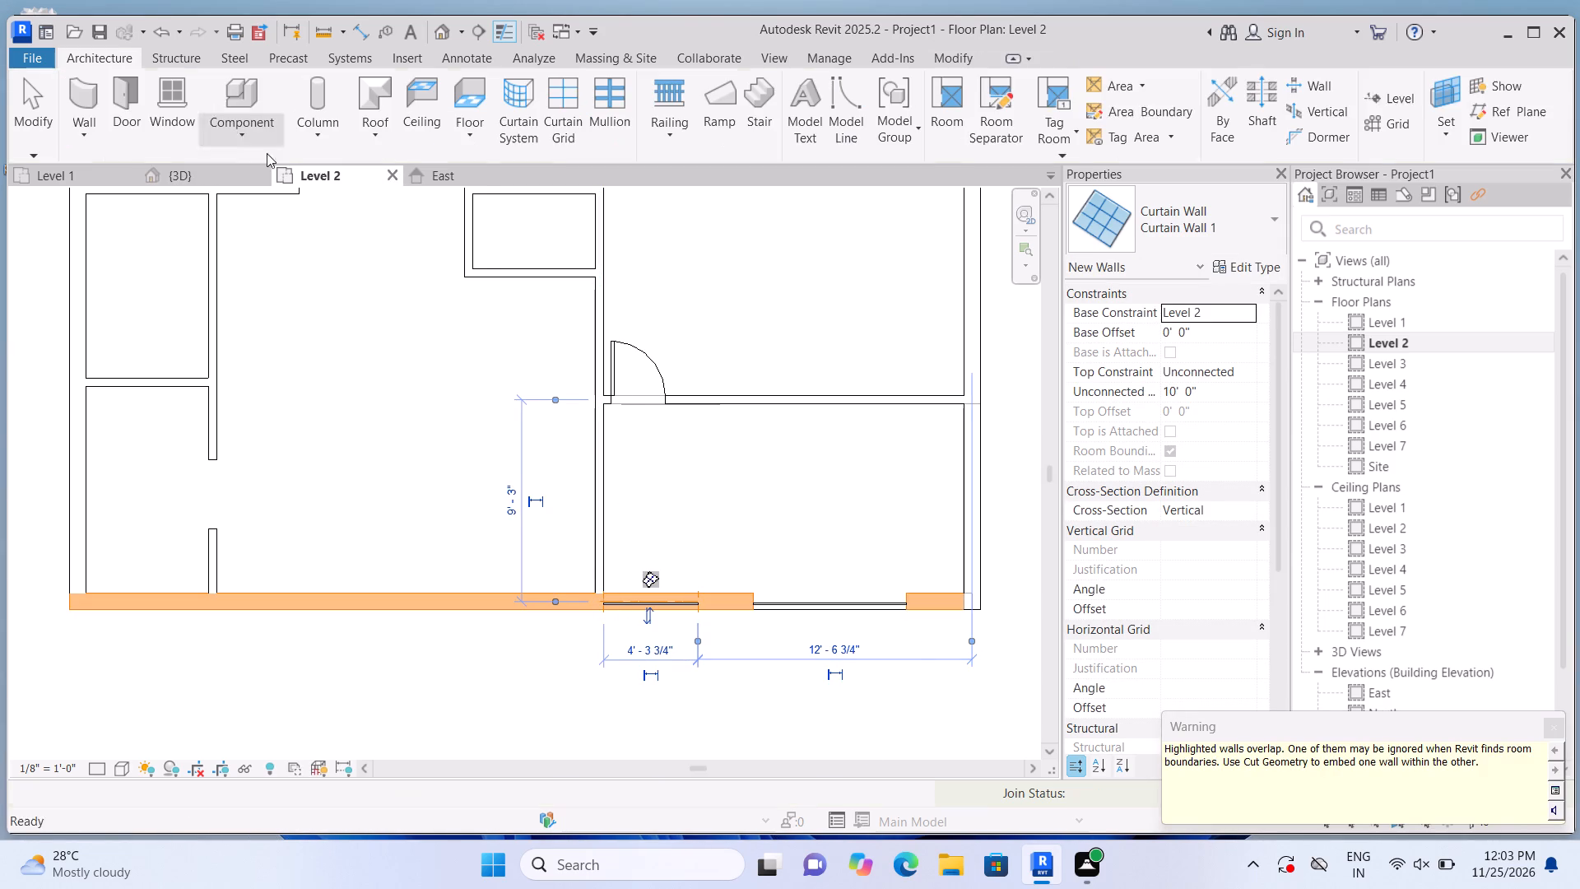
click(713, 612)
click(682, 603)
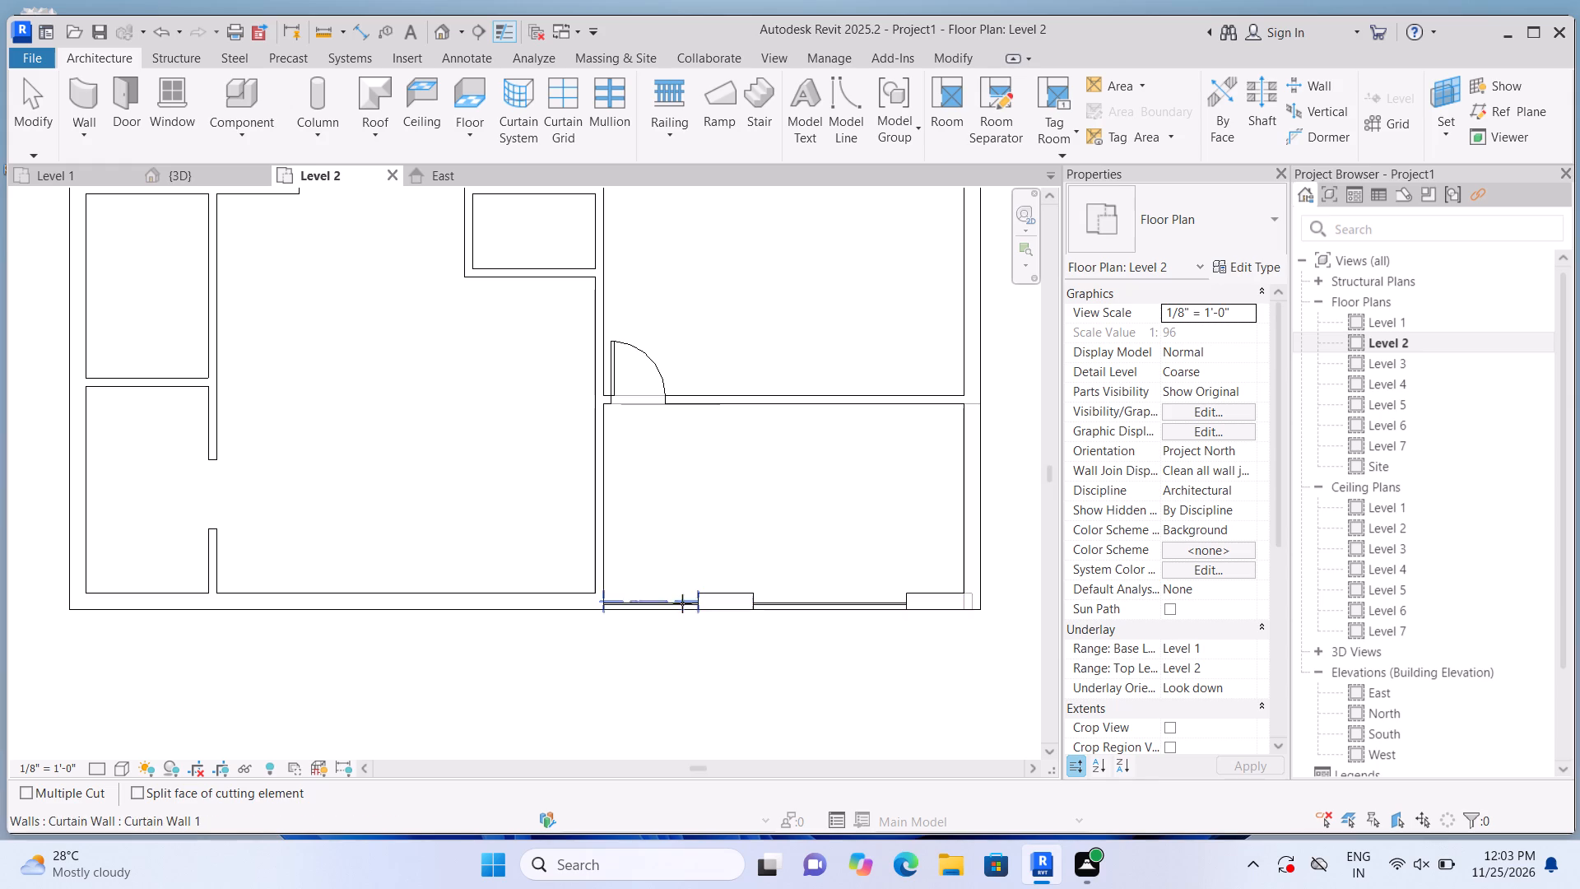
Embed a curtain wall about 8'-9" long in the large central room's south wall, 5'-0" from its east partition, using Cut Geometry.
click(96, 82)
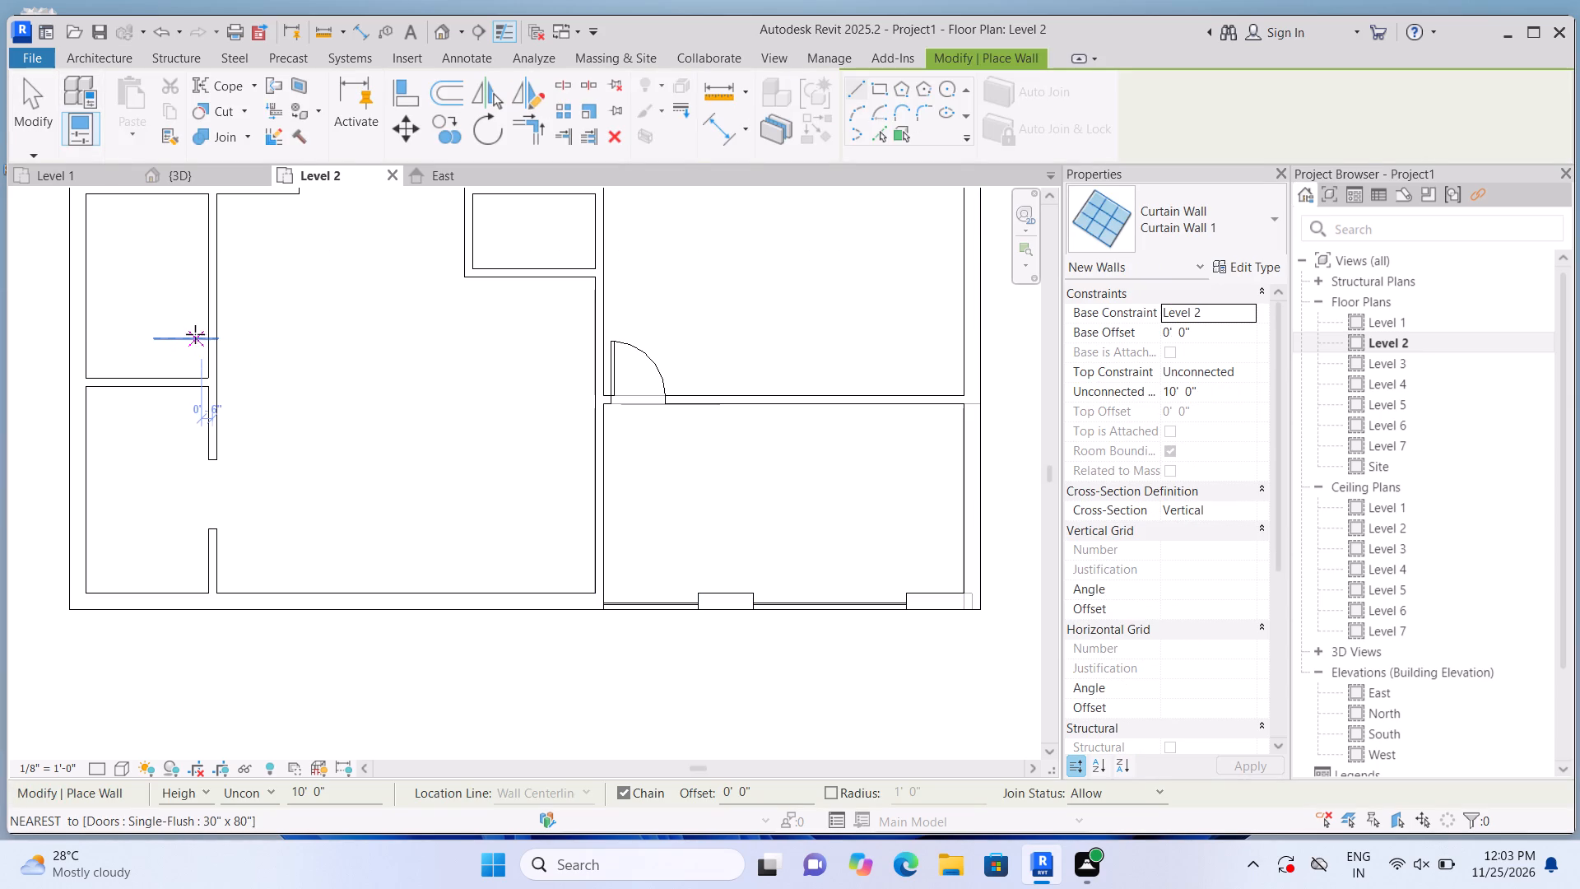
click(490, 600)
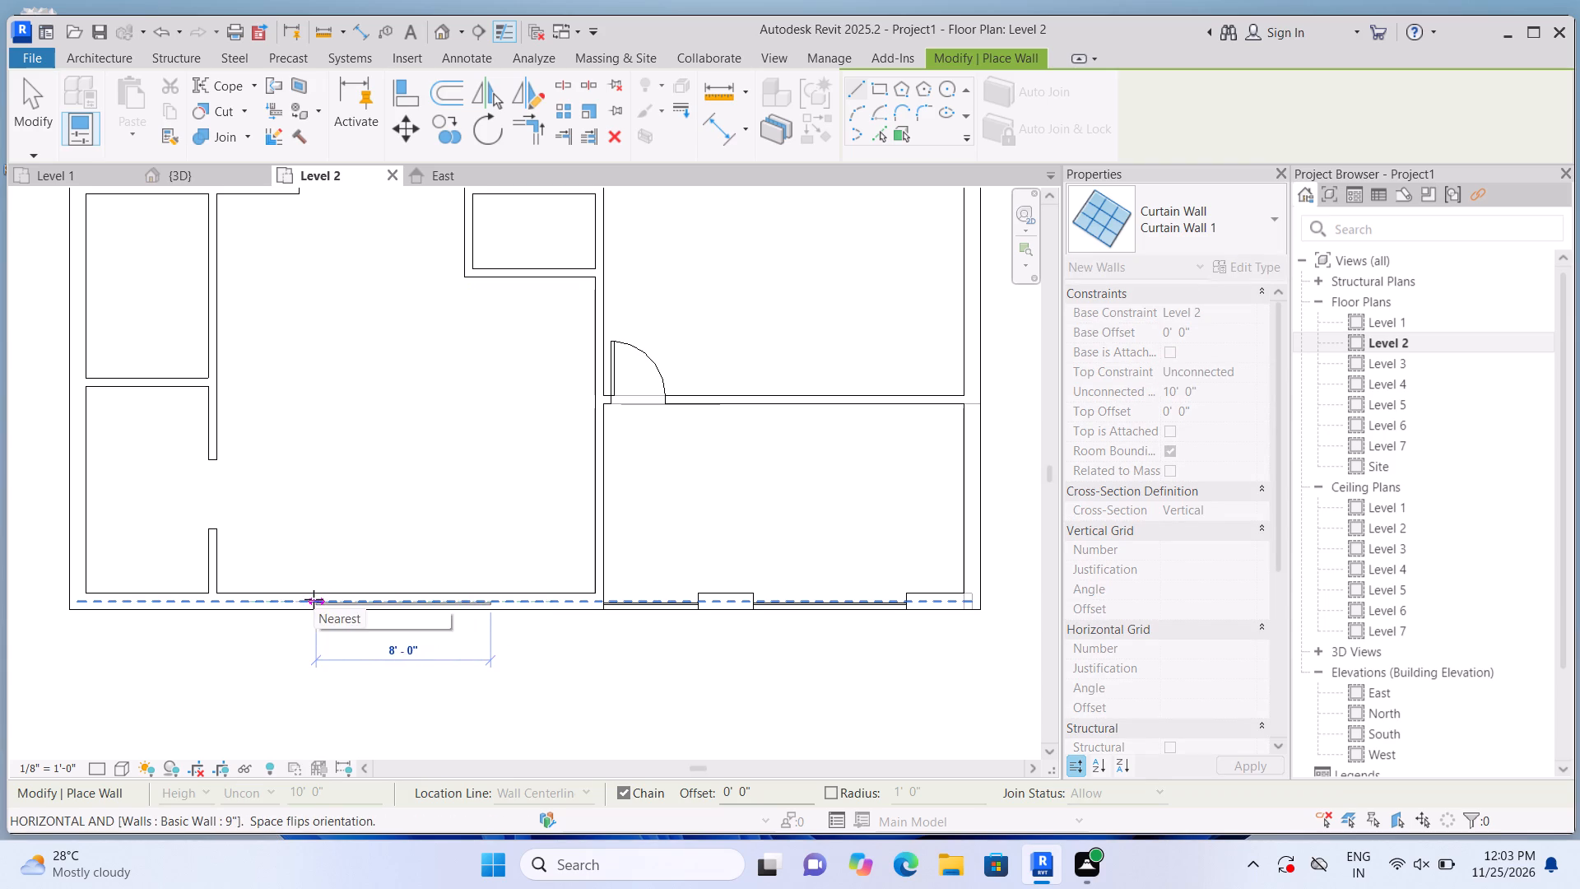
click(304, 602)
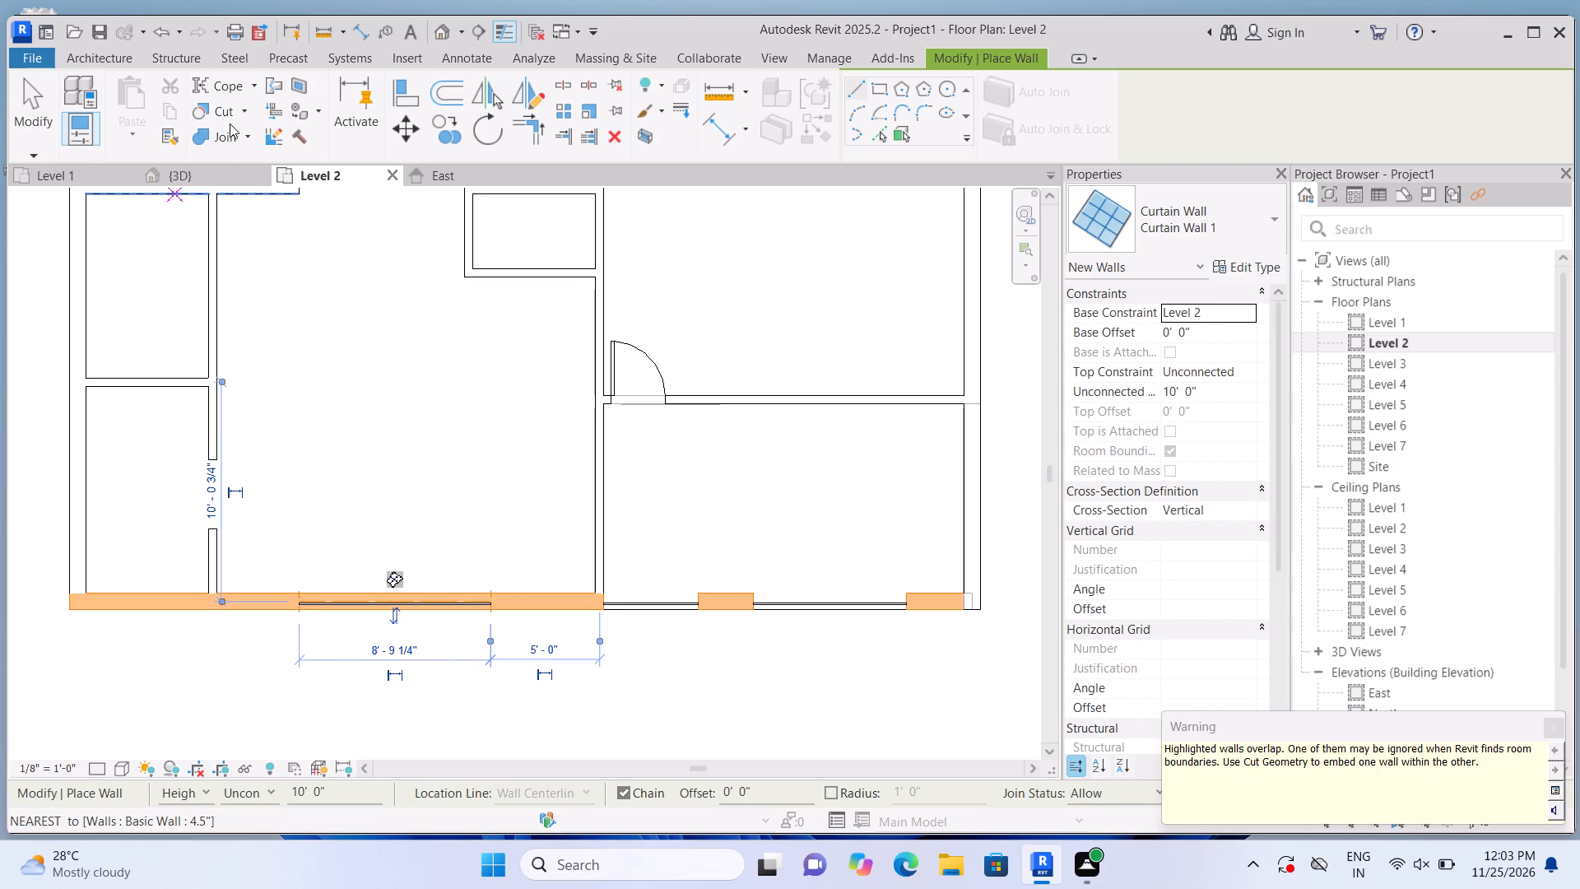
click(238, 107)
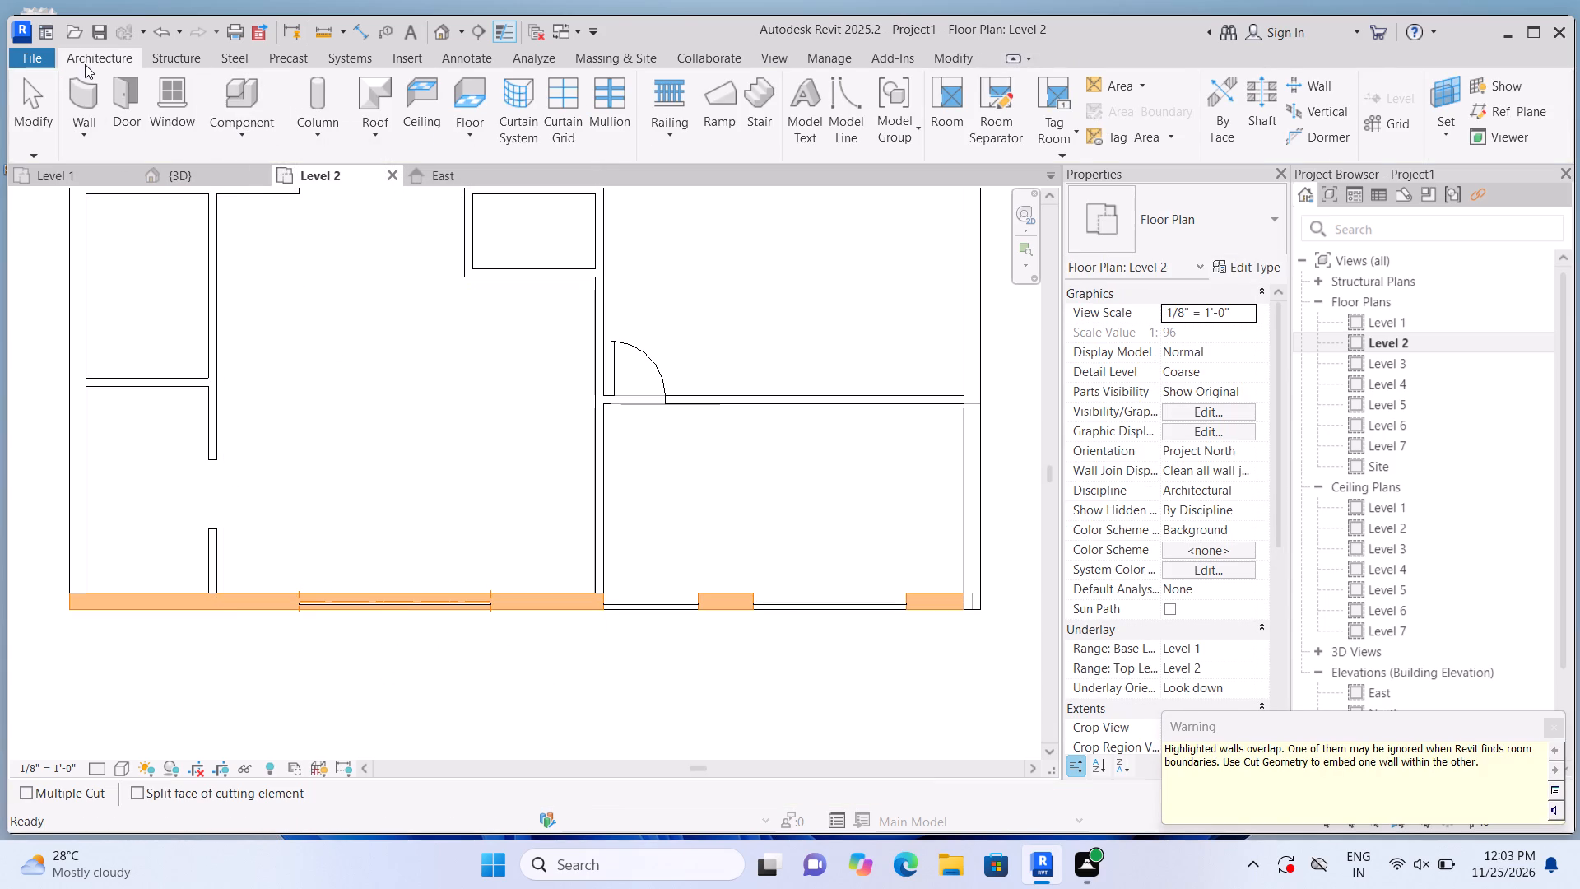
click(86, 65)
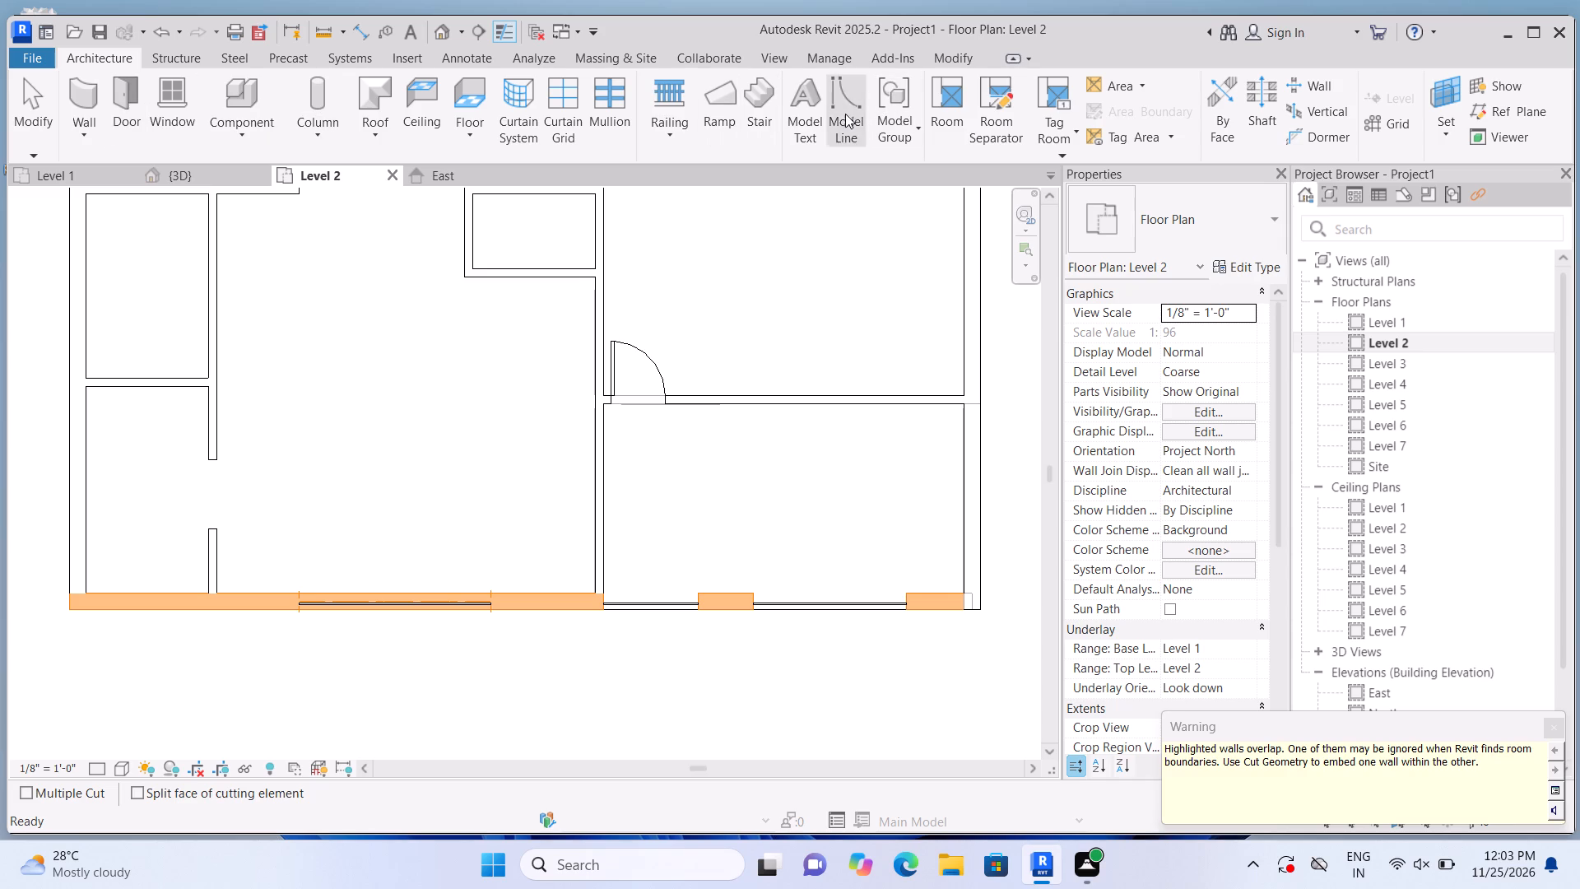
click(843, 114)
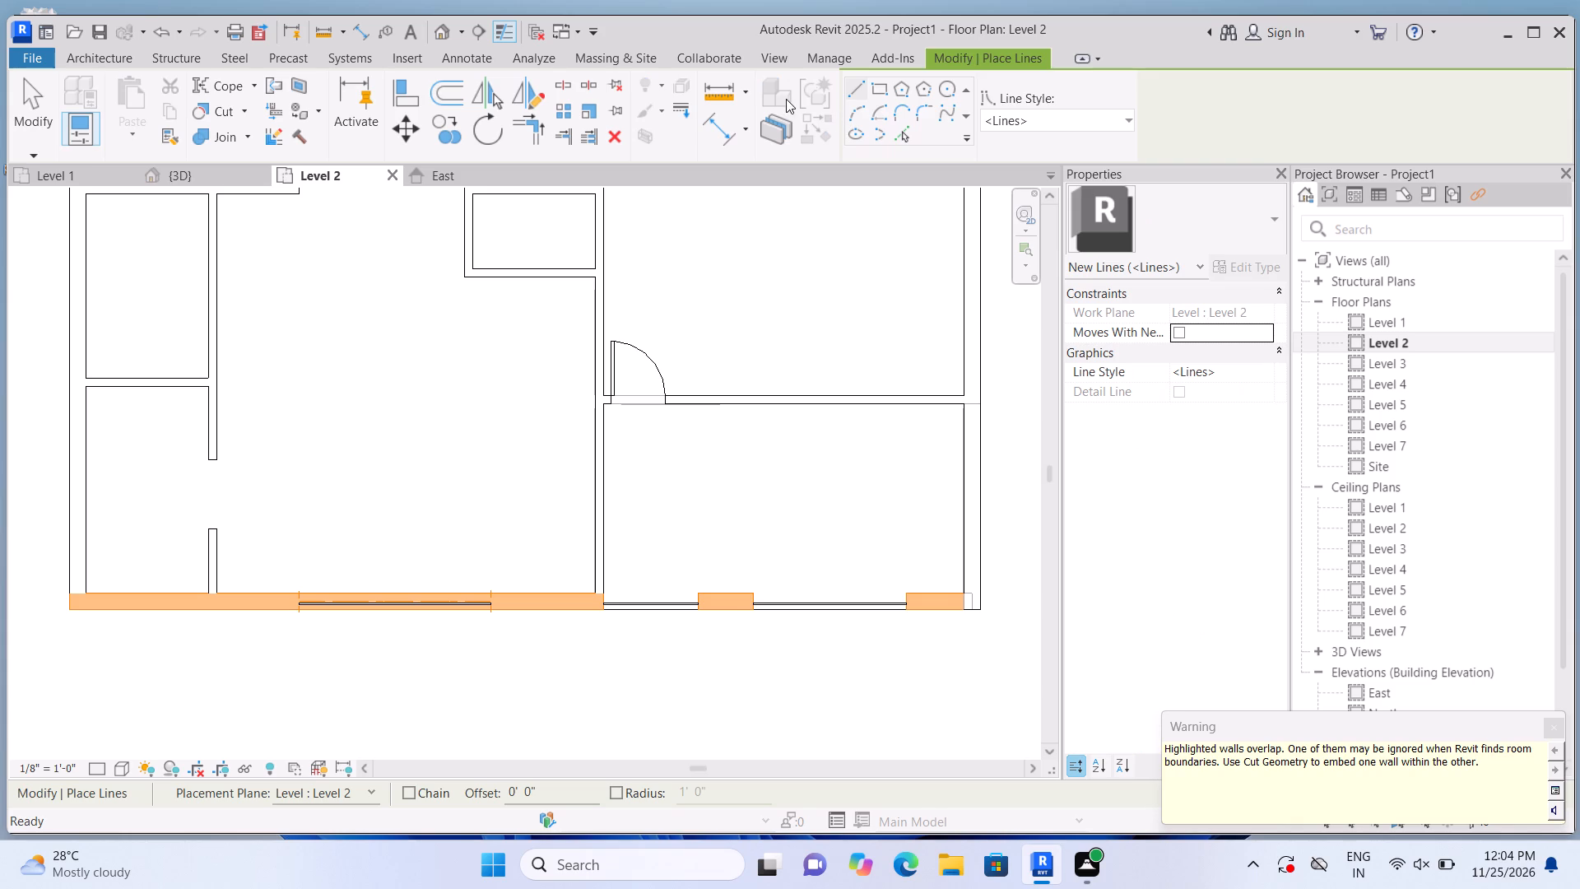
click(242, 114)
click(244, 137)
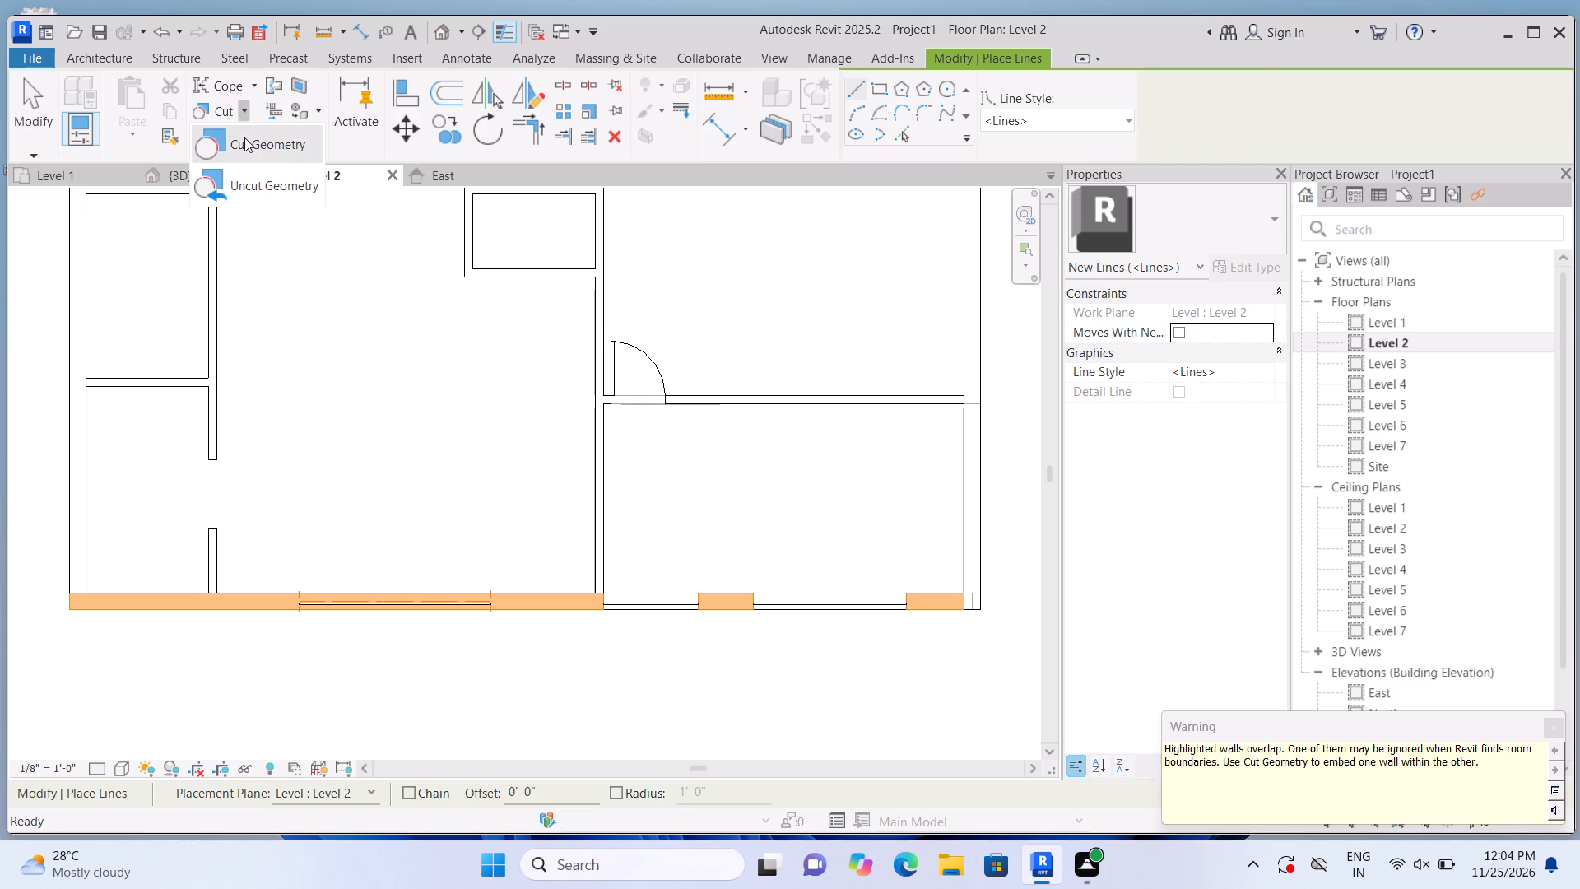
click(563, 601)
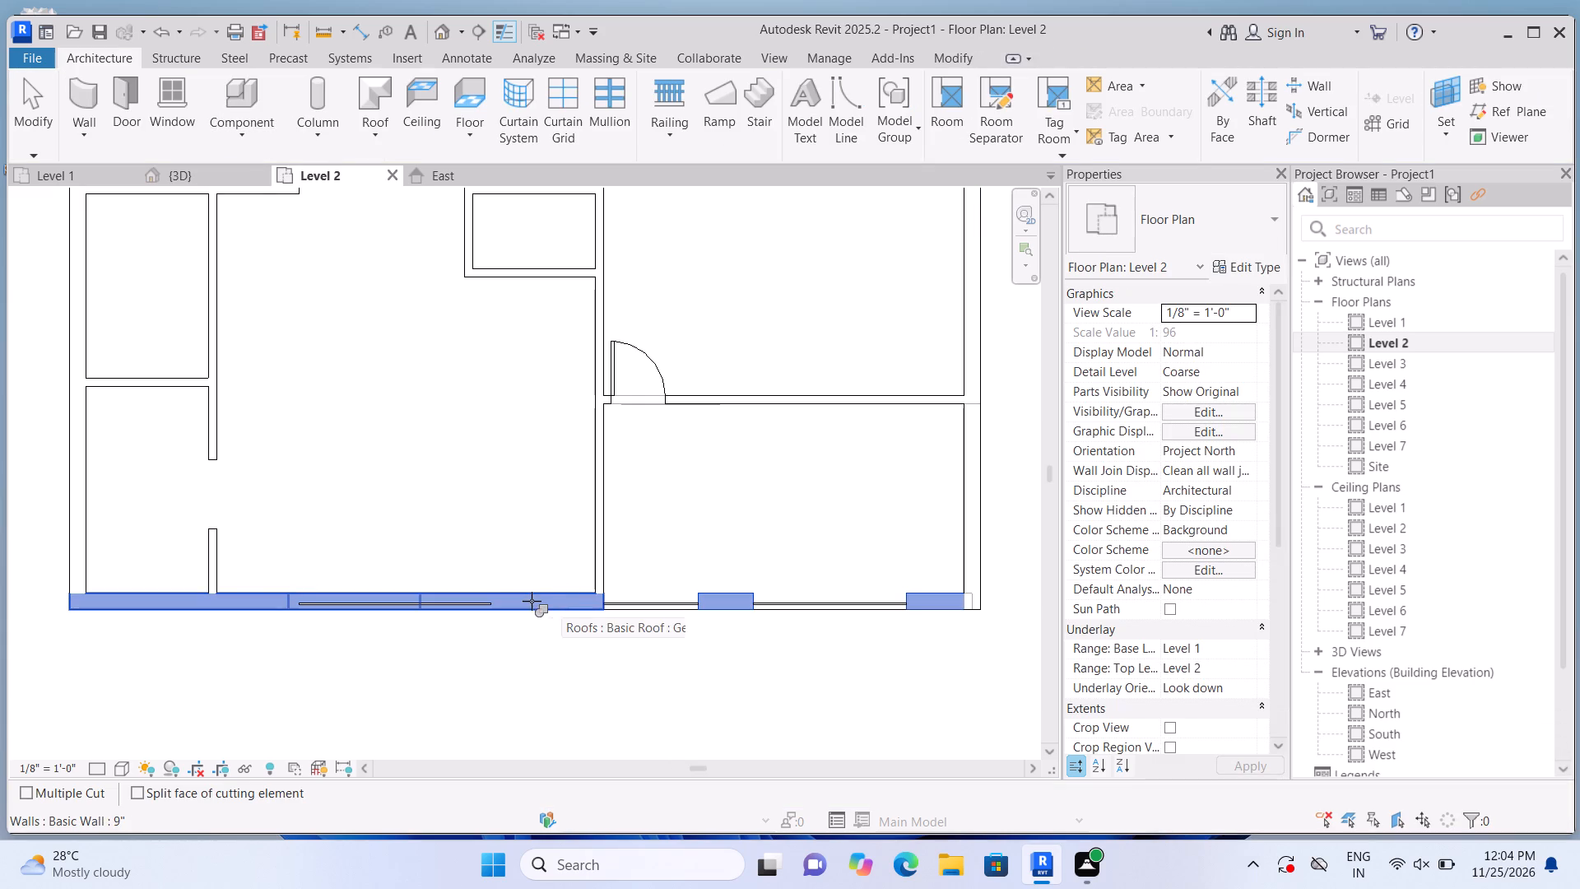
click(451, 600)
Inspect the new south-facade curtain walls in the 3D view.
scroll(458, 513, down, 3)
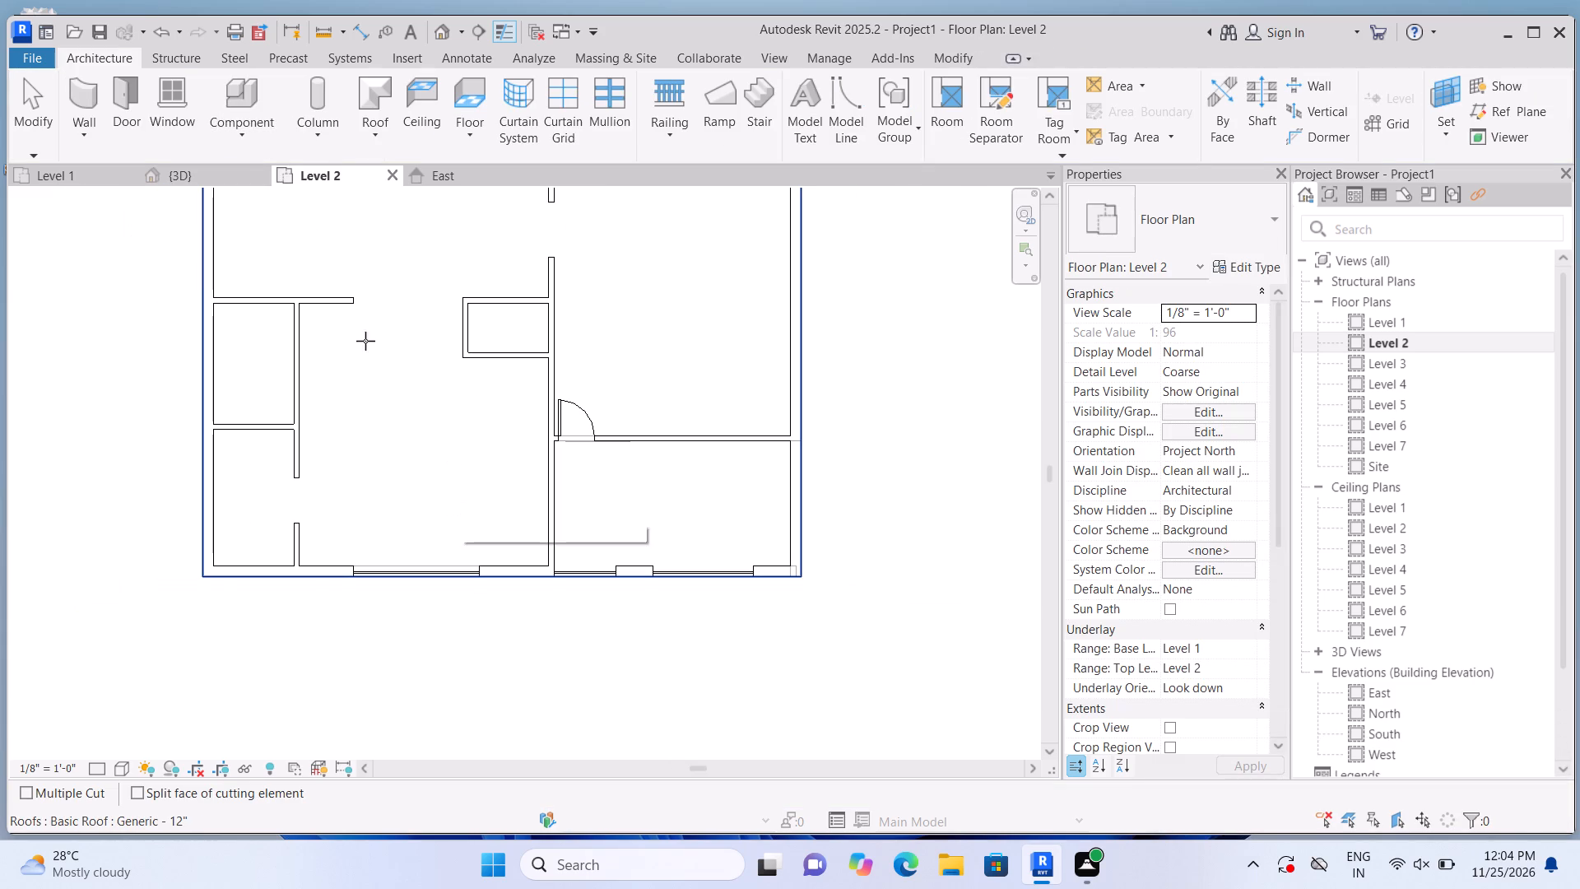
click(442, 32)
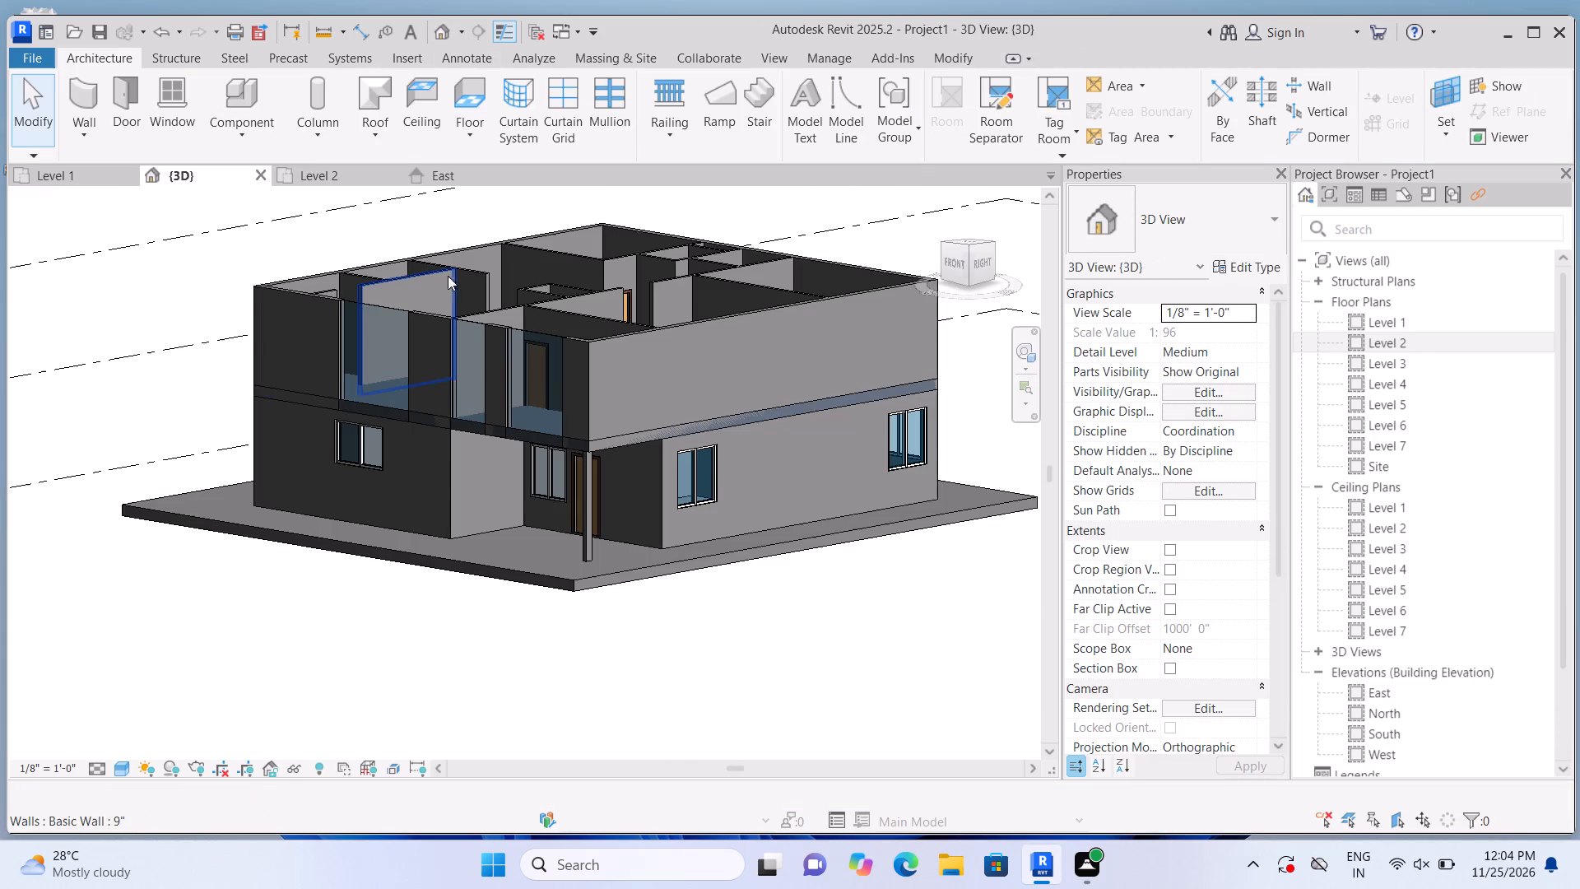
scroll(437, 302, up, 2)
scroll(429, 311, down, 2)
scroll(541, 516, up, 1)
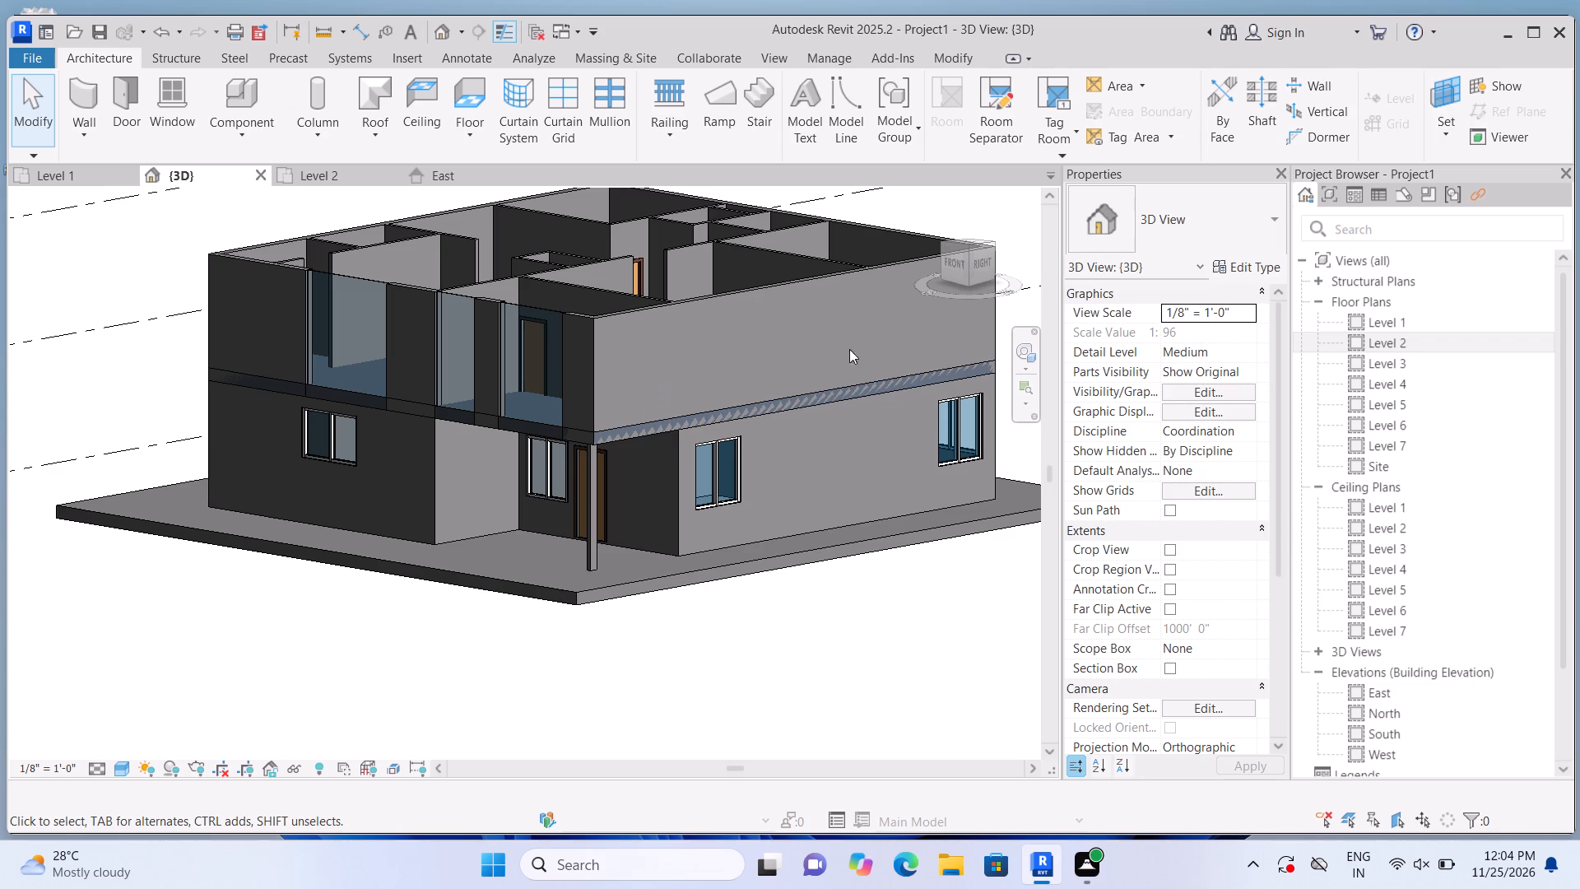
In the Level 2 plan, embed a 6'-0" curtain wall in the southeast room's east wall, 2'-0" from the south wall, using Cut Geometry.
double_click(1355, 344)
scroll(844, 482, up, 3)
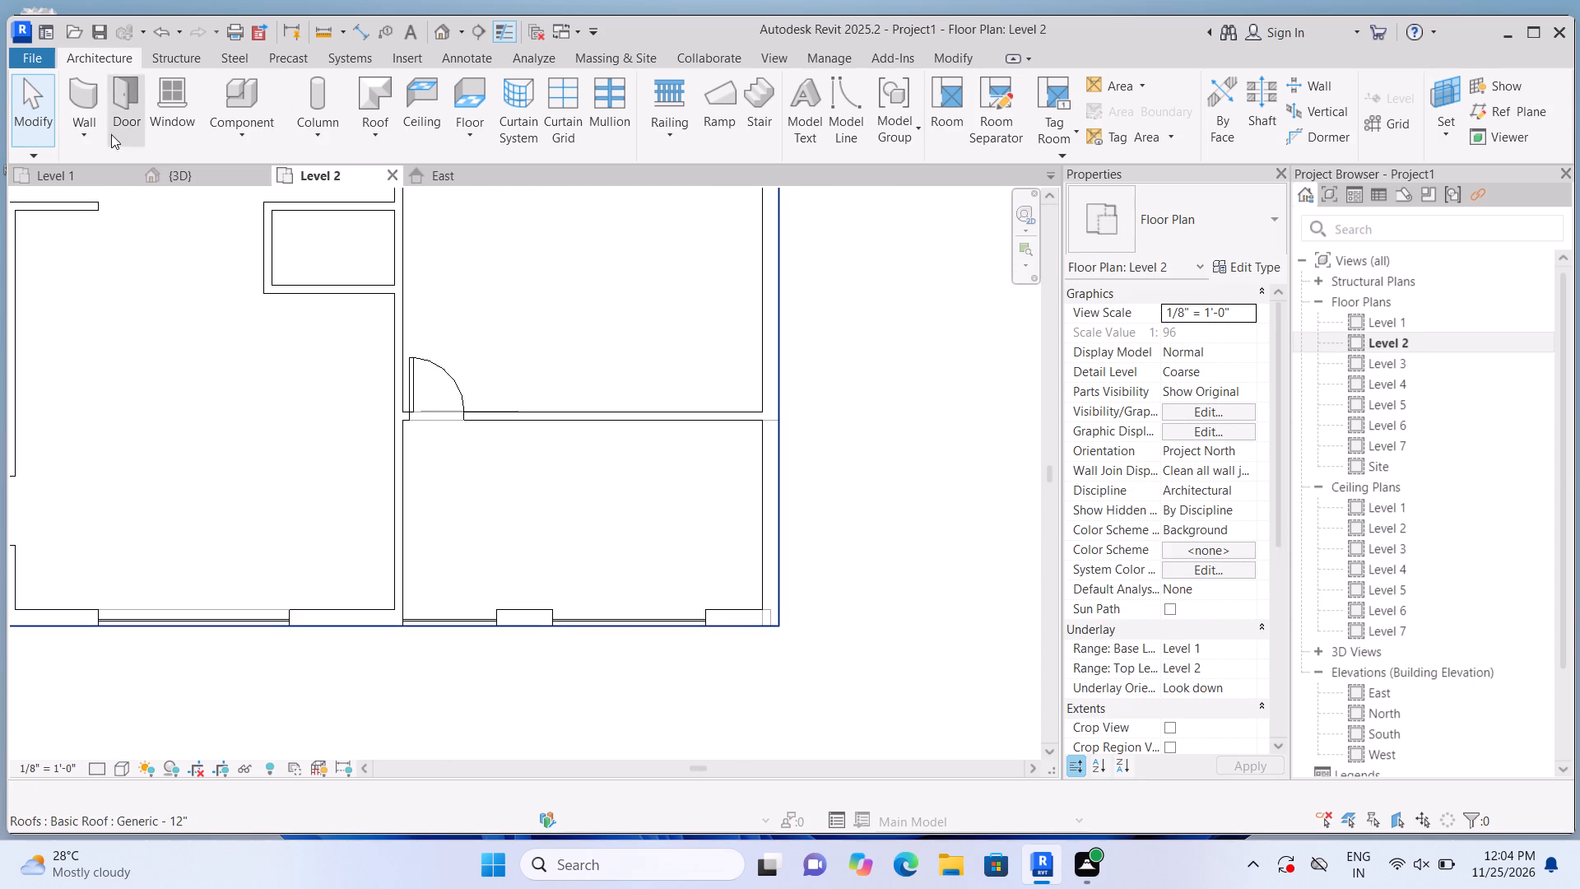
click(96, 103)
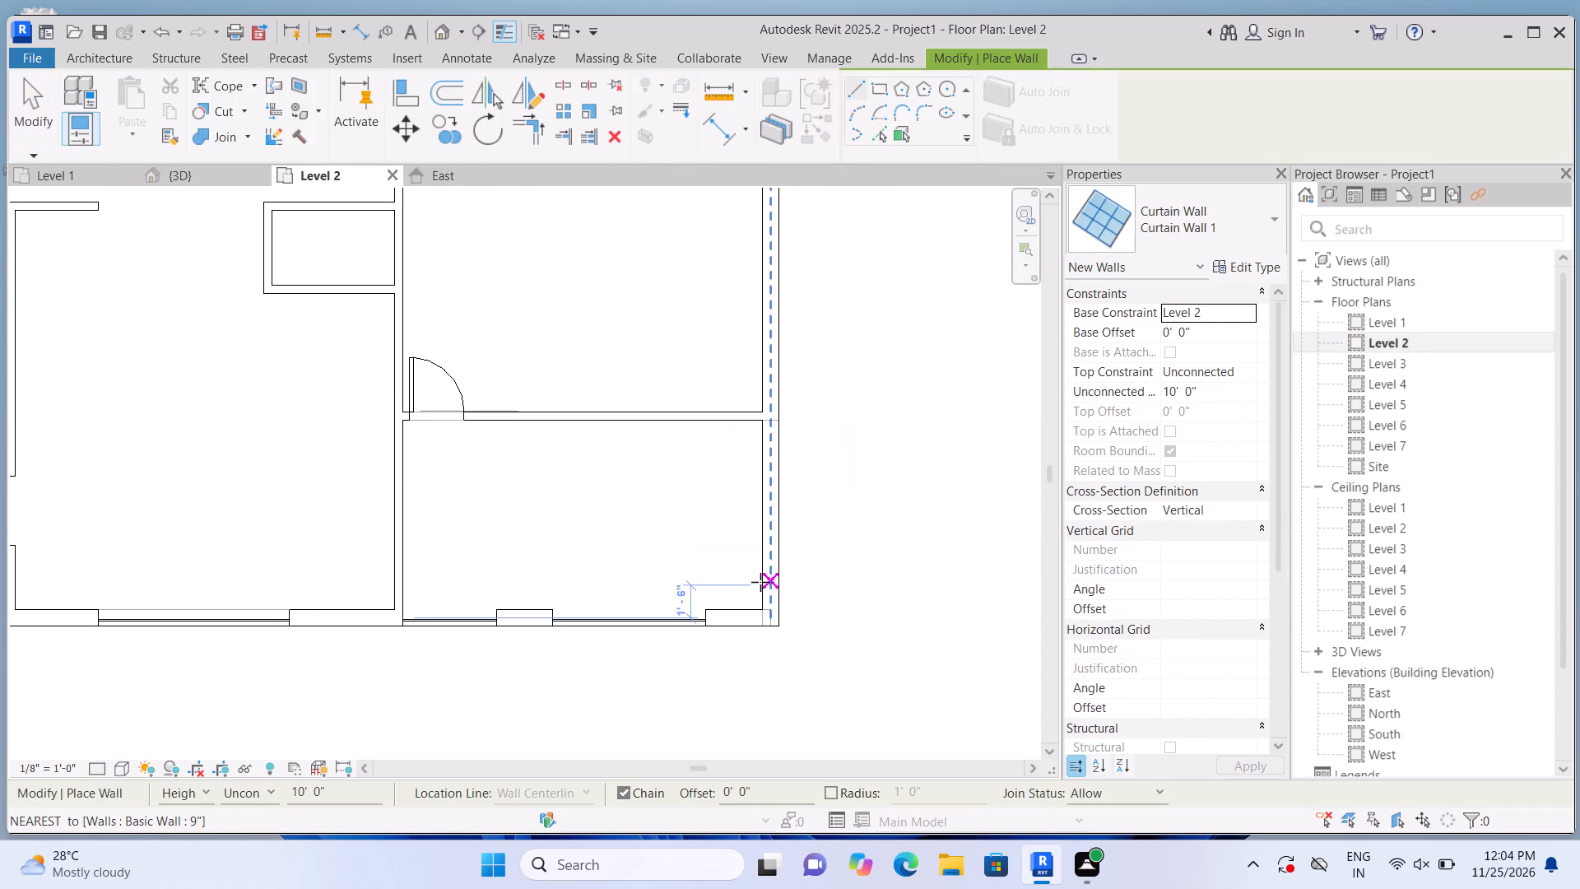
click(767, 577)
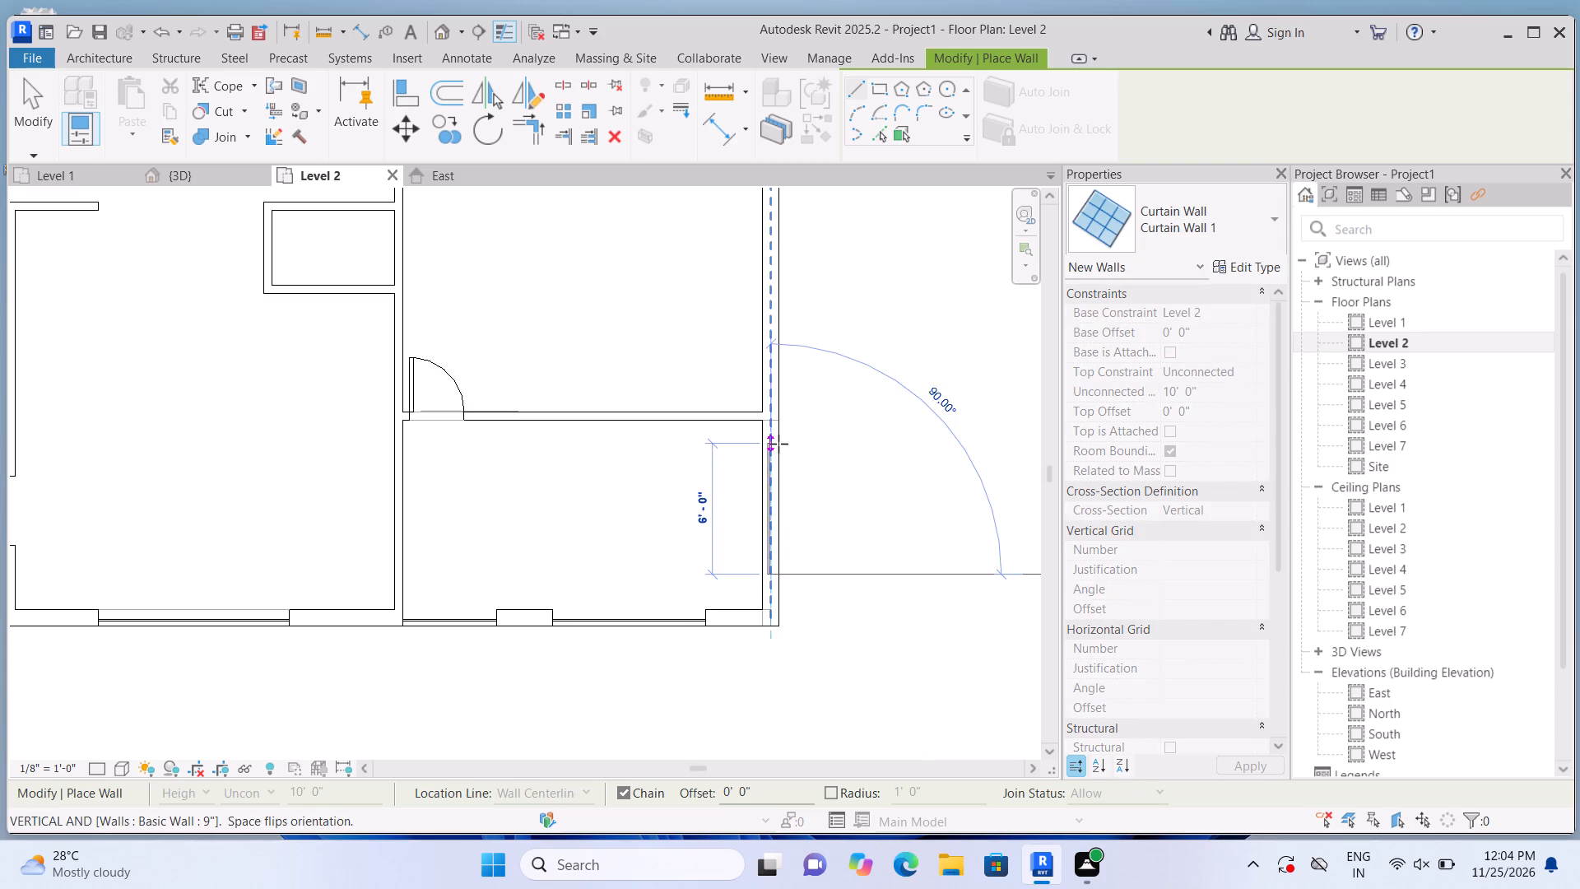
click(778, 443)
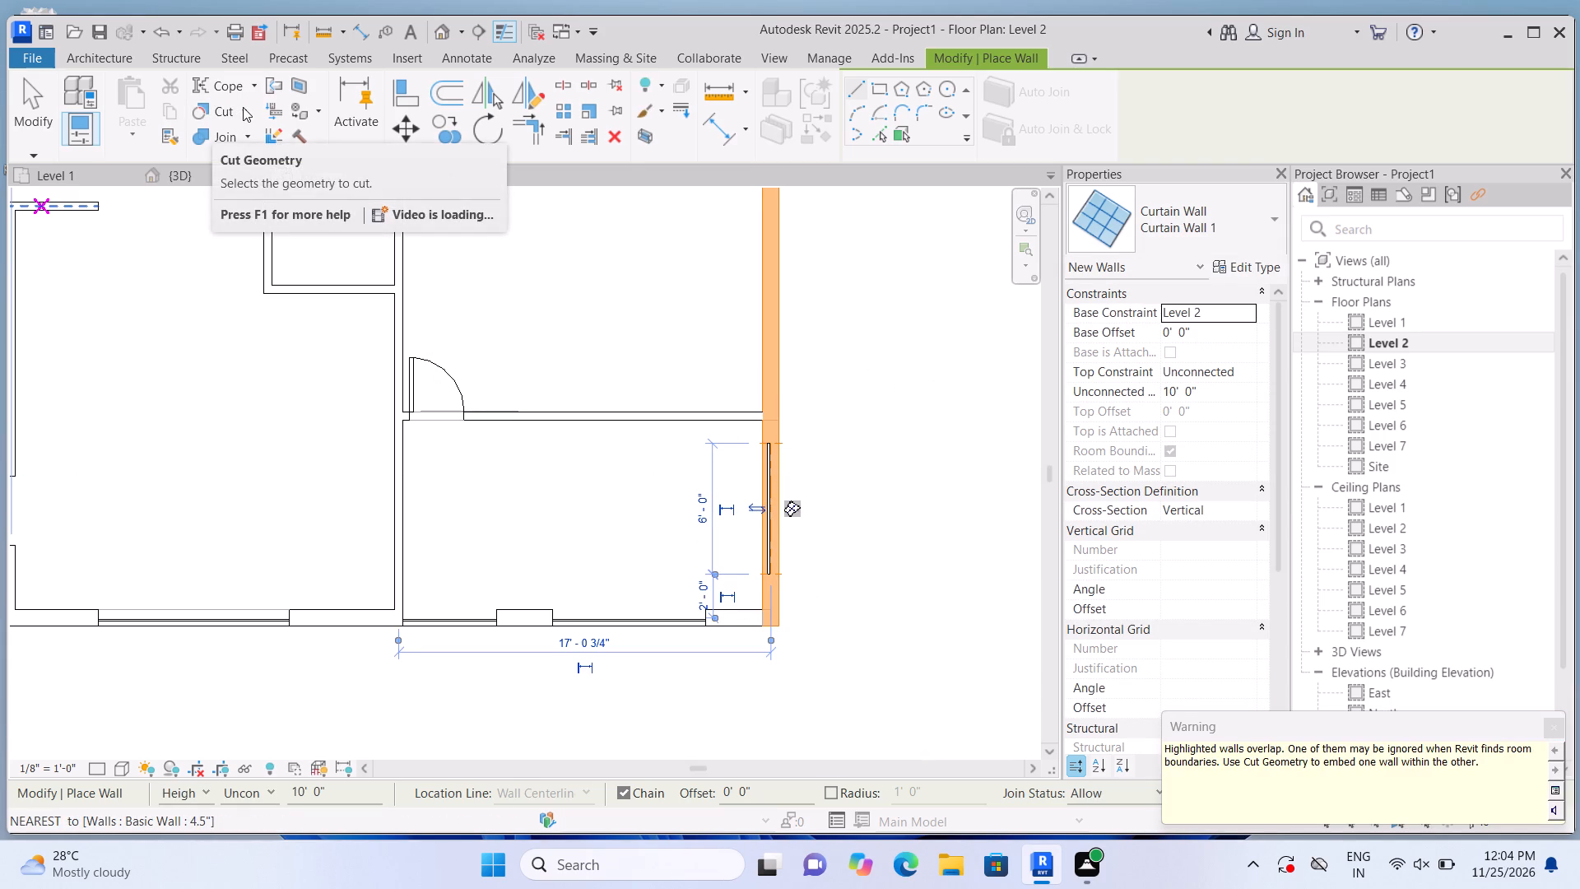
click(244, 107)
click(250, 130)
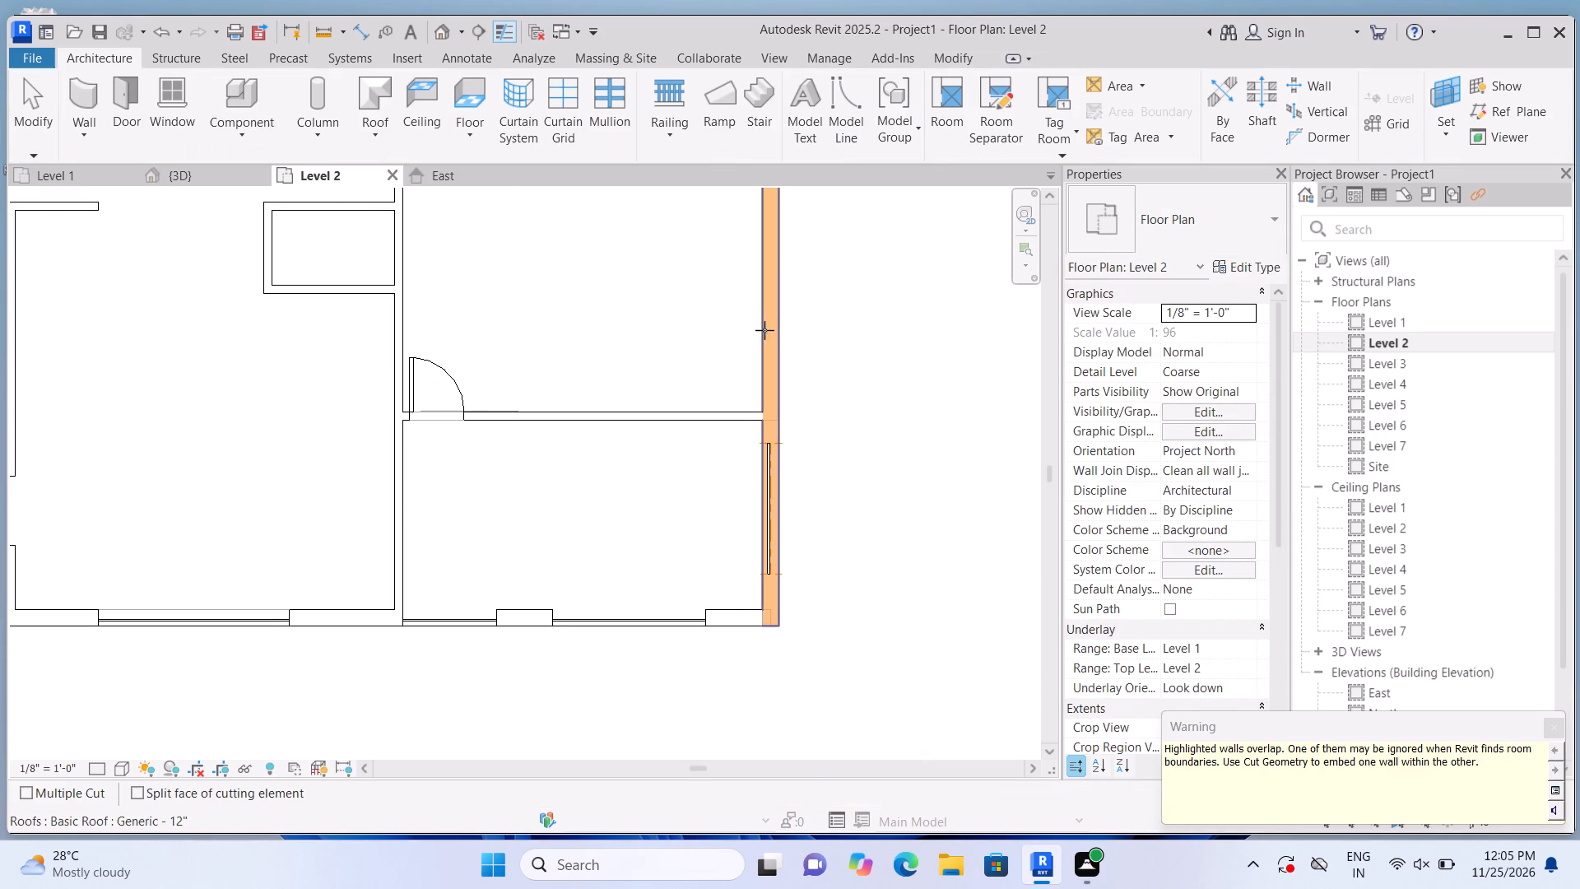
click(786, 330)
click(767, 475)
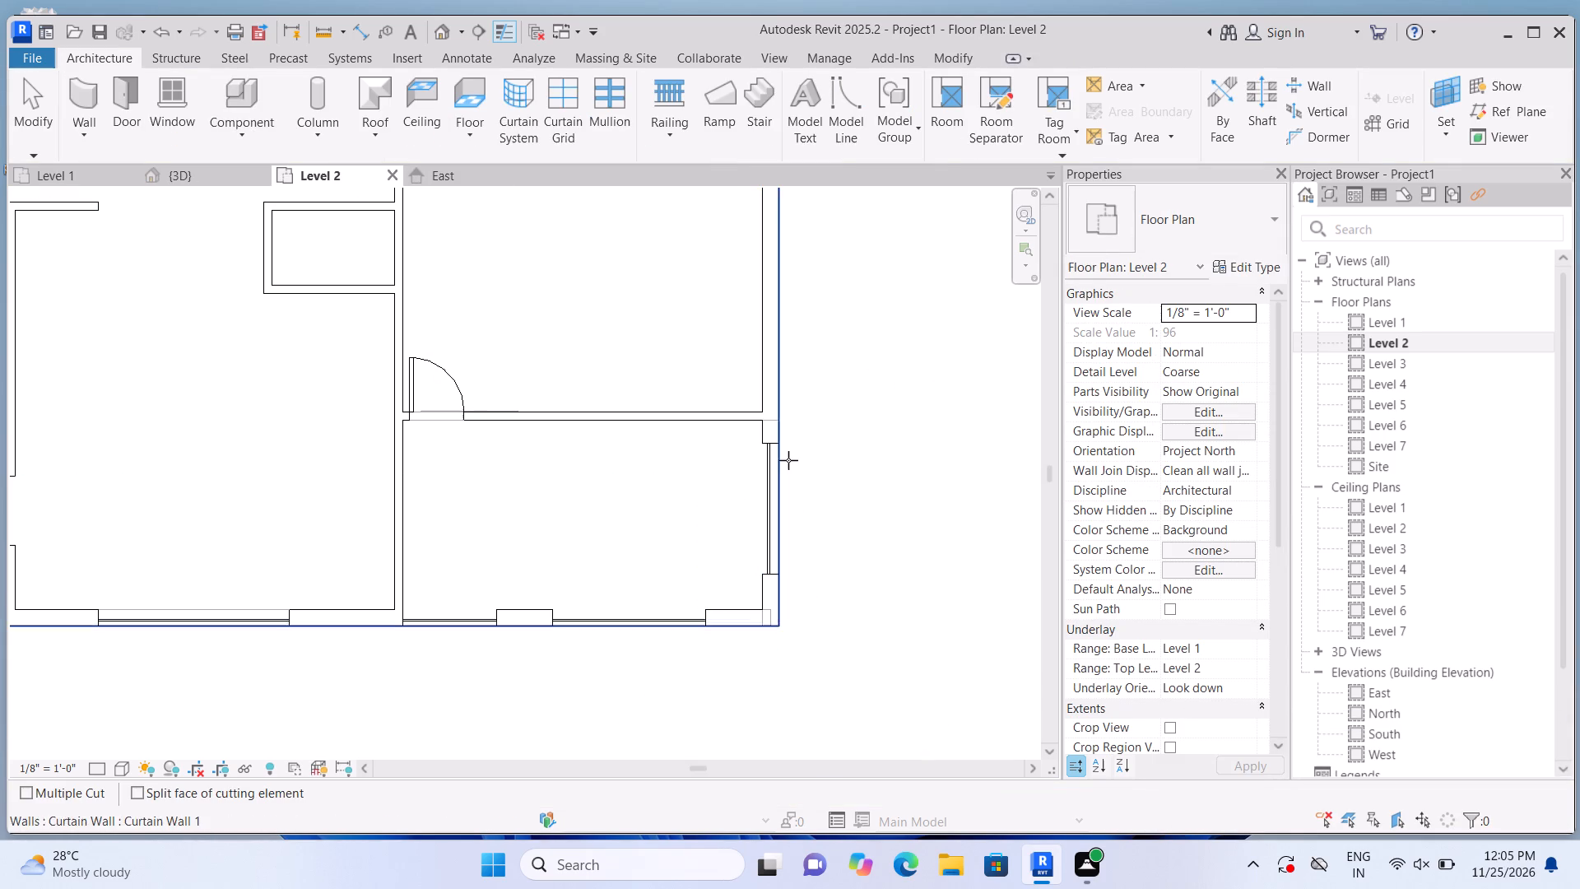
Embed a 5'-0" curtain wall in the northeast room's east wall, about 1'-0" from the north wall, using Cut Geometry.
scroll(792, 472, down, 1)
middle_drag(812, 351, 760, 664)
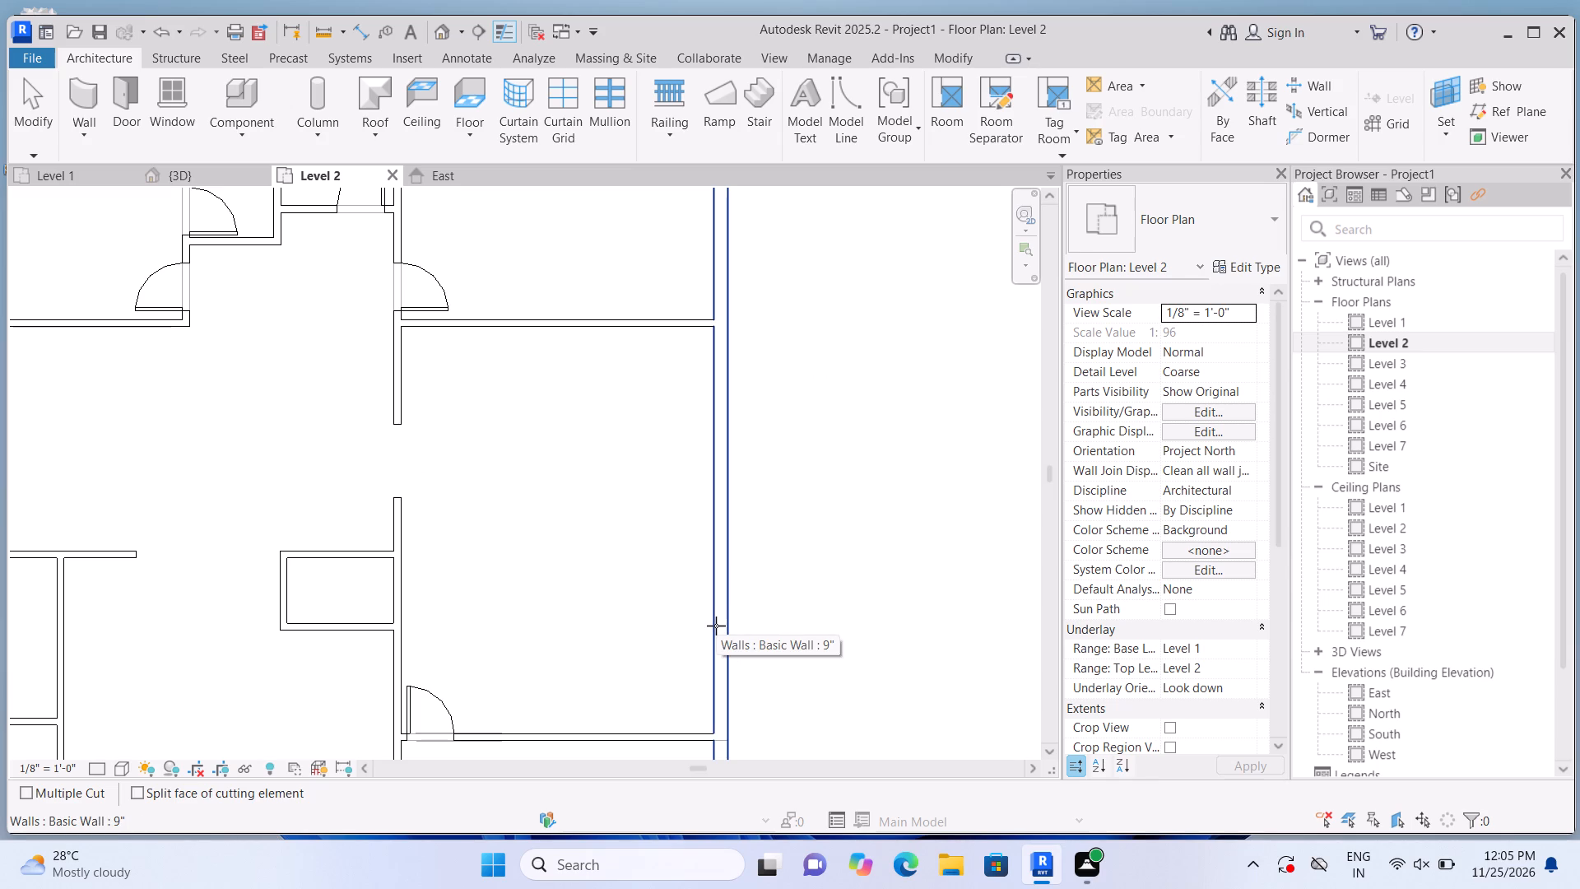
scroll(643, 648, down, 2)
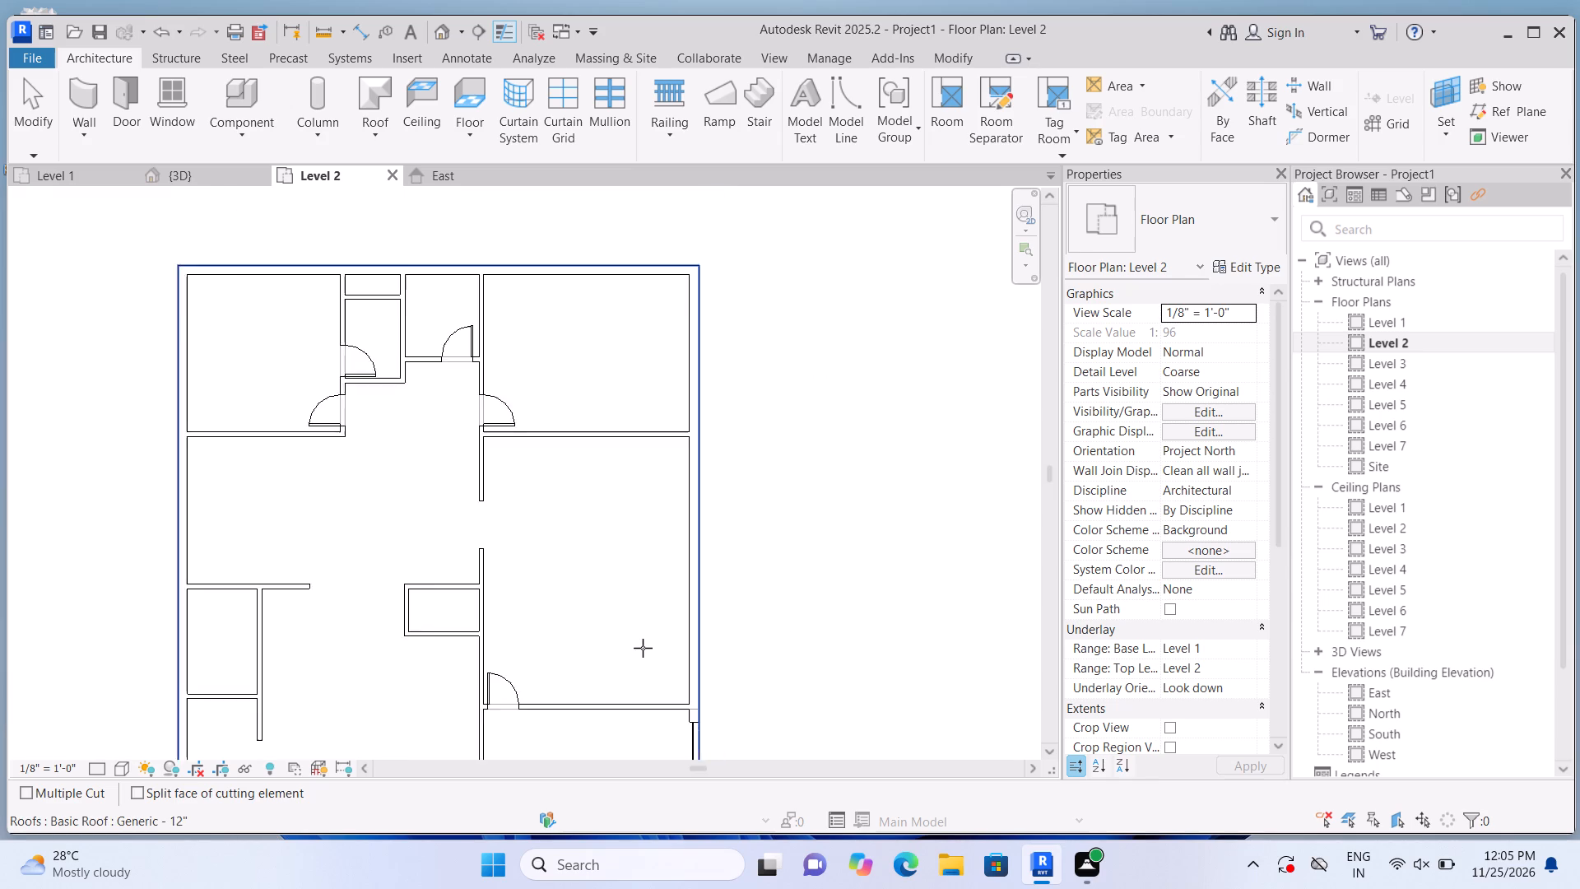
scroll(643, 648, down, 3)
middle_drag(782, 432, 820, 542)
scroll(788, 527, up, 1)
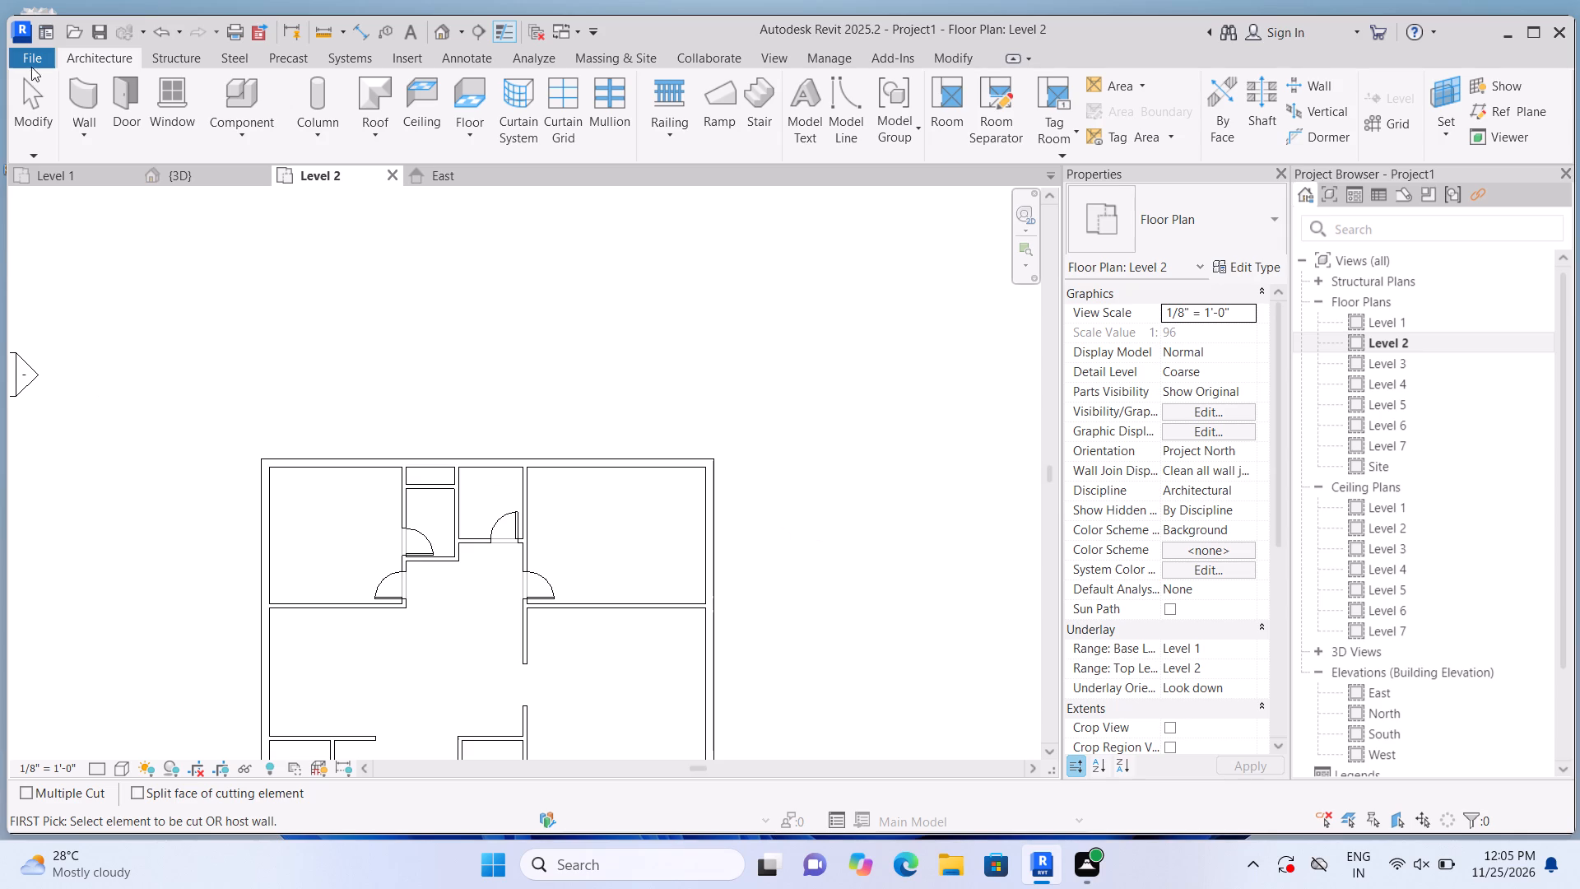
click(101, 90)
scroll(716, 607, up, 6)
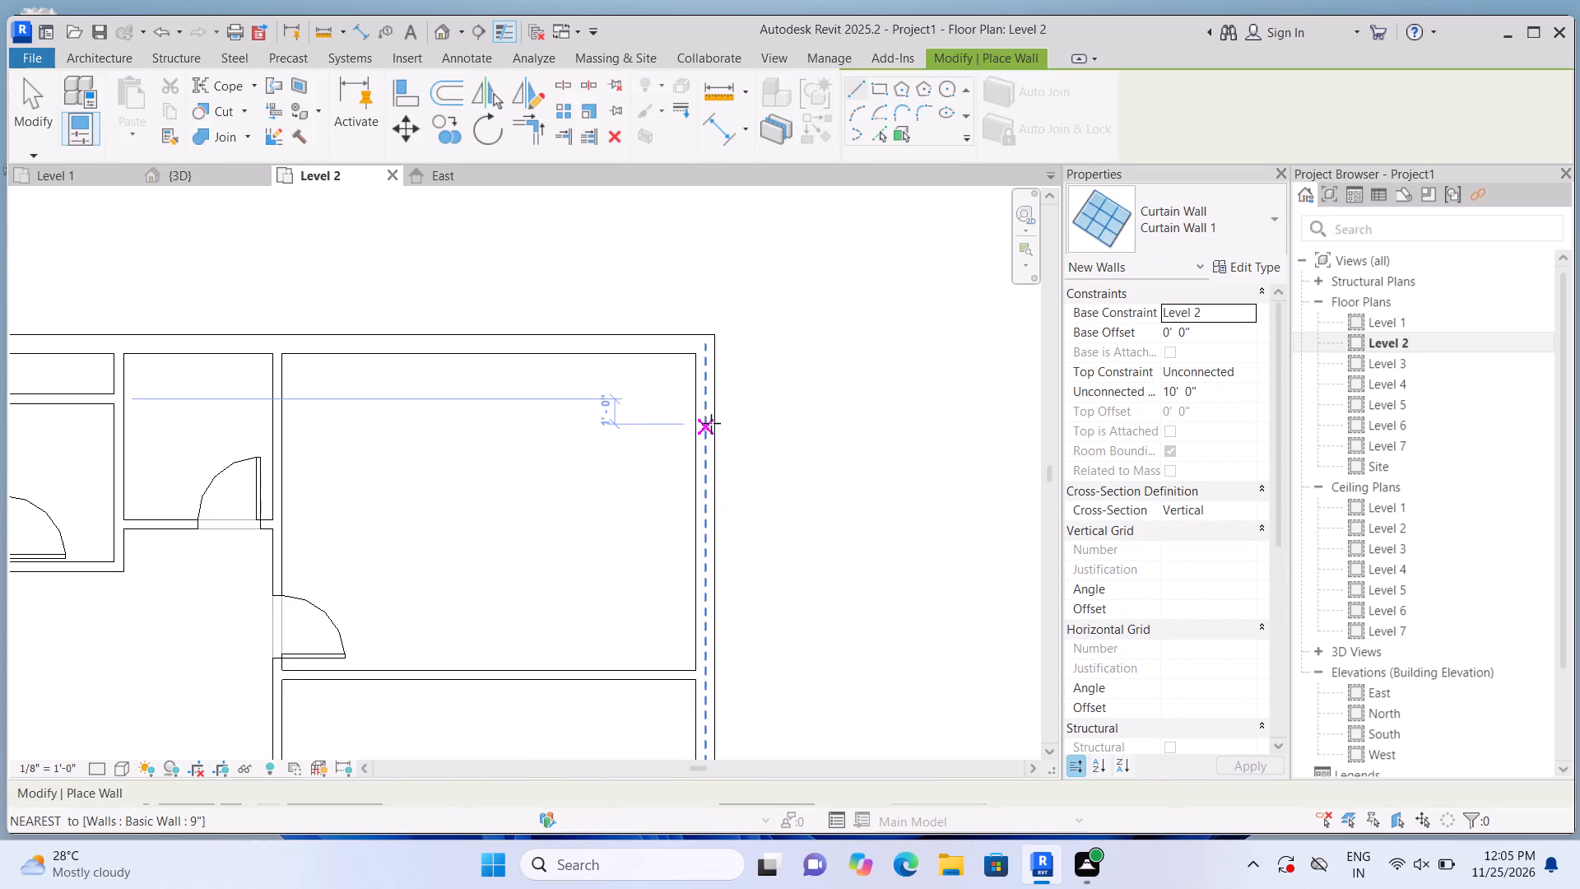
click(701, 365)
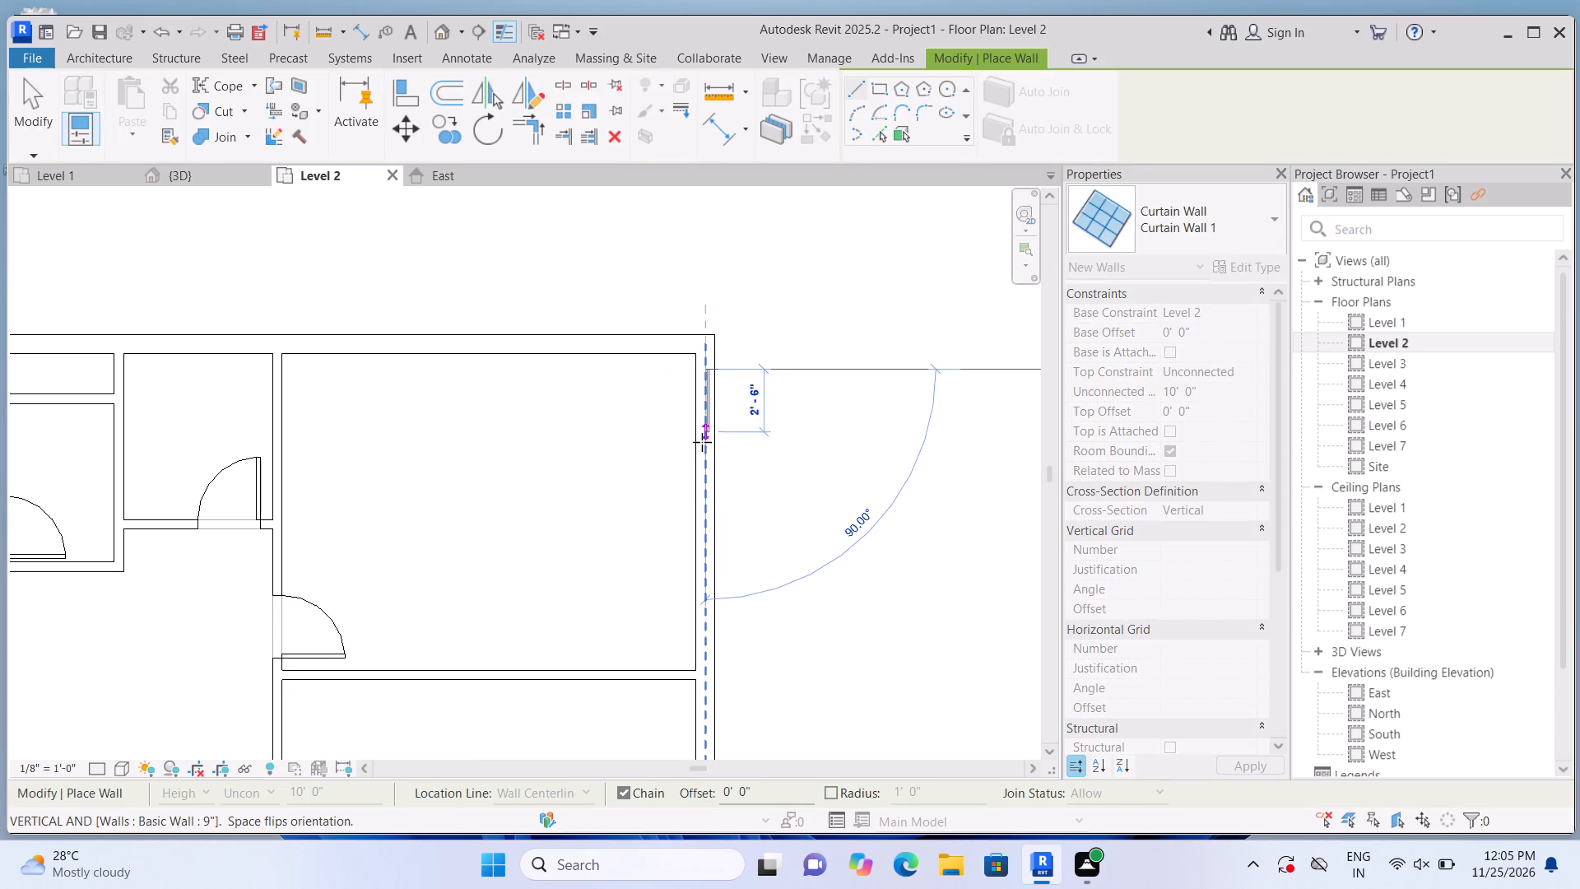
click(702, 486)
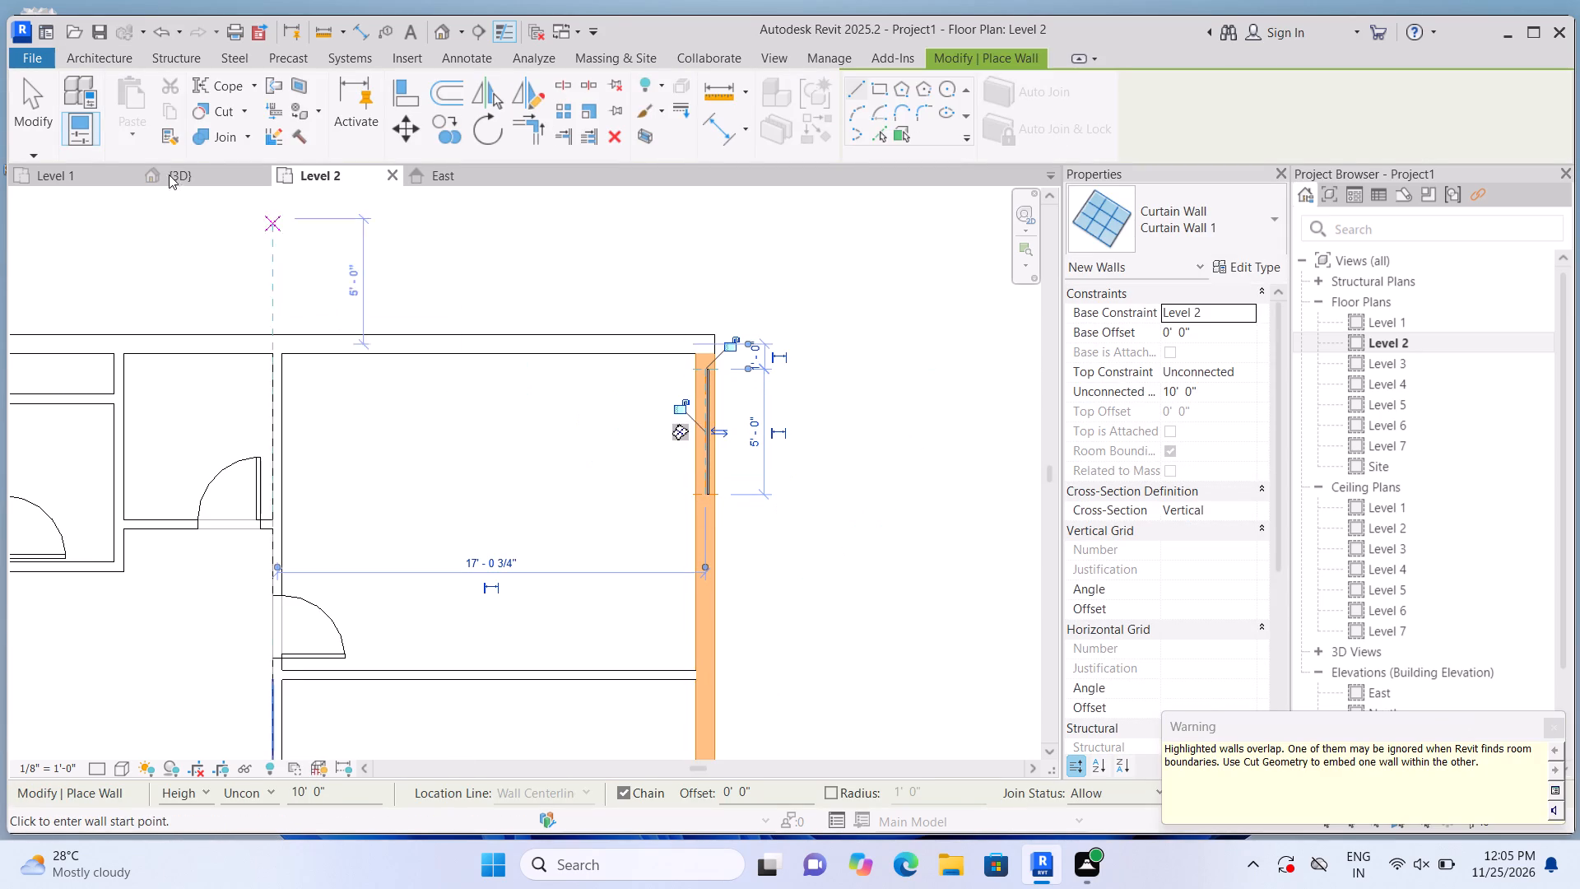
double_click(246, 109)
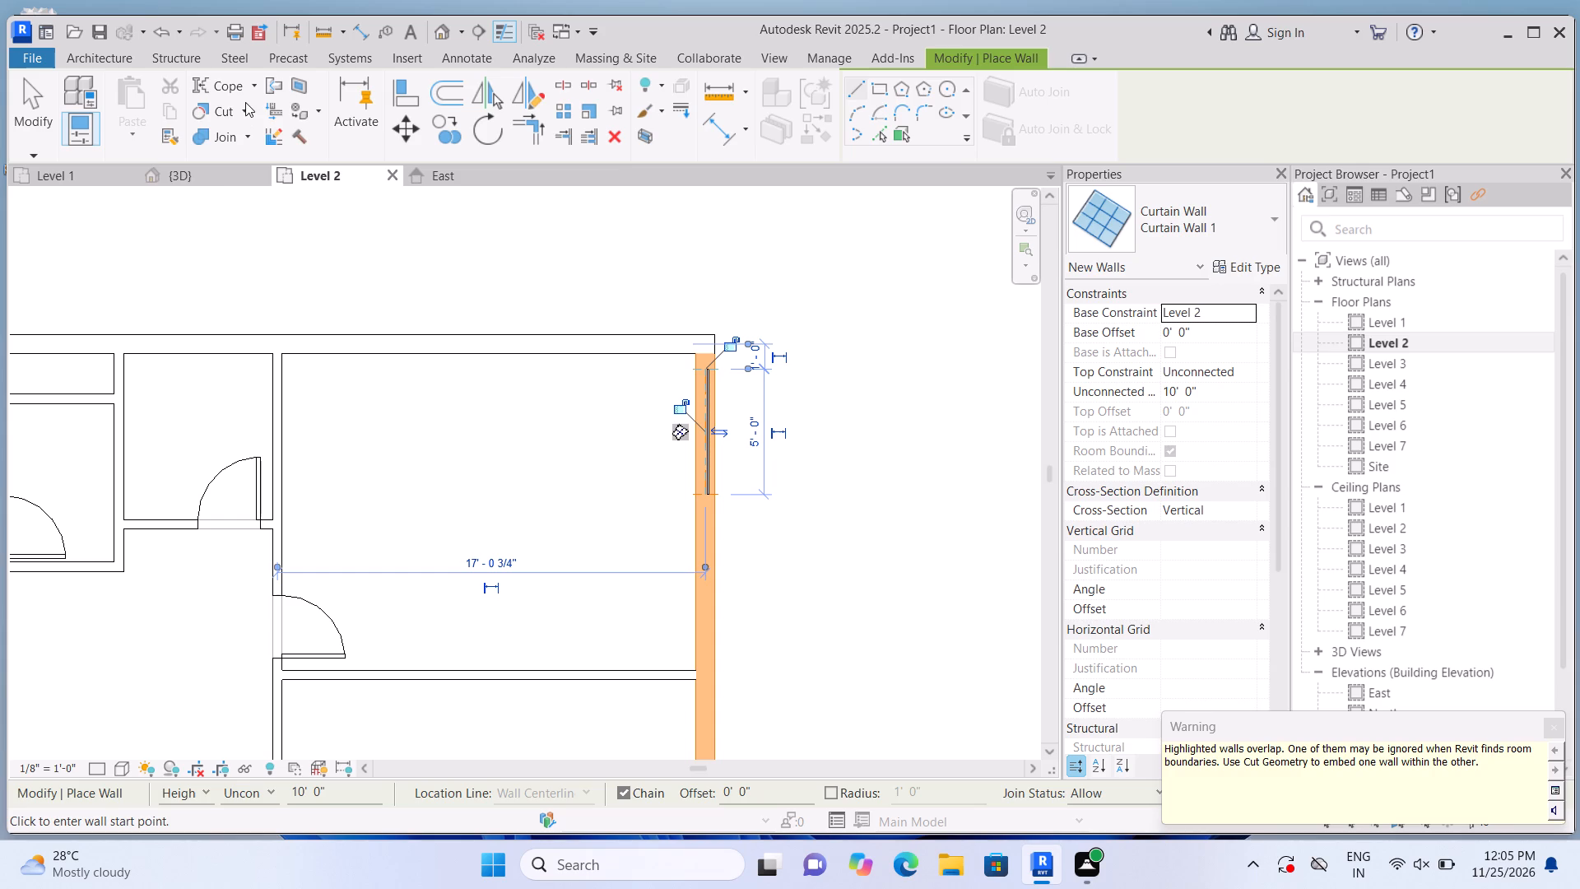
click(245, 102)
click(247, 136)
click(713, 572)
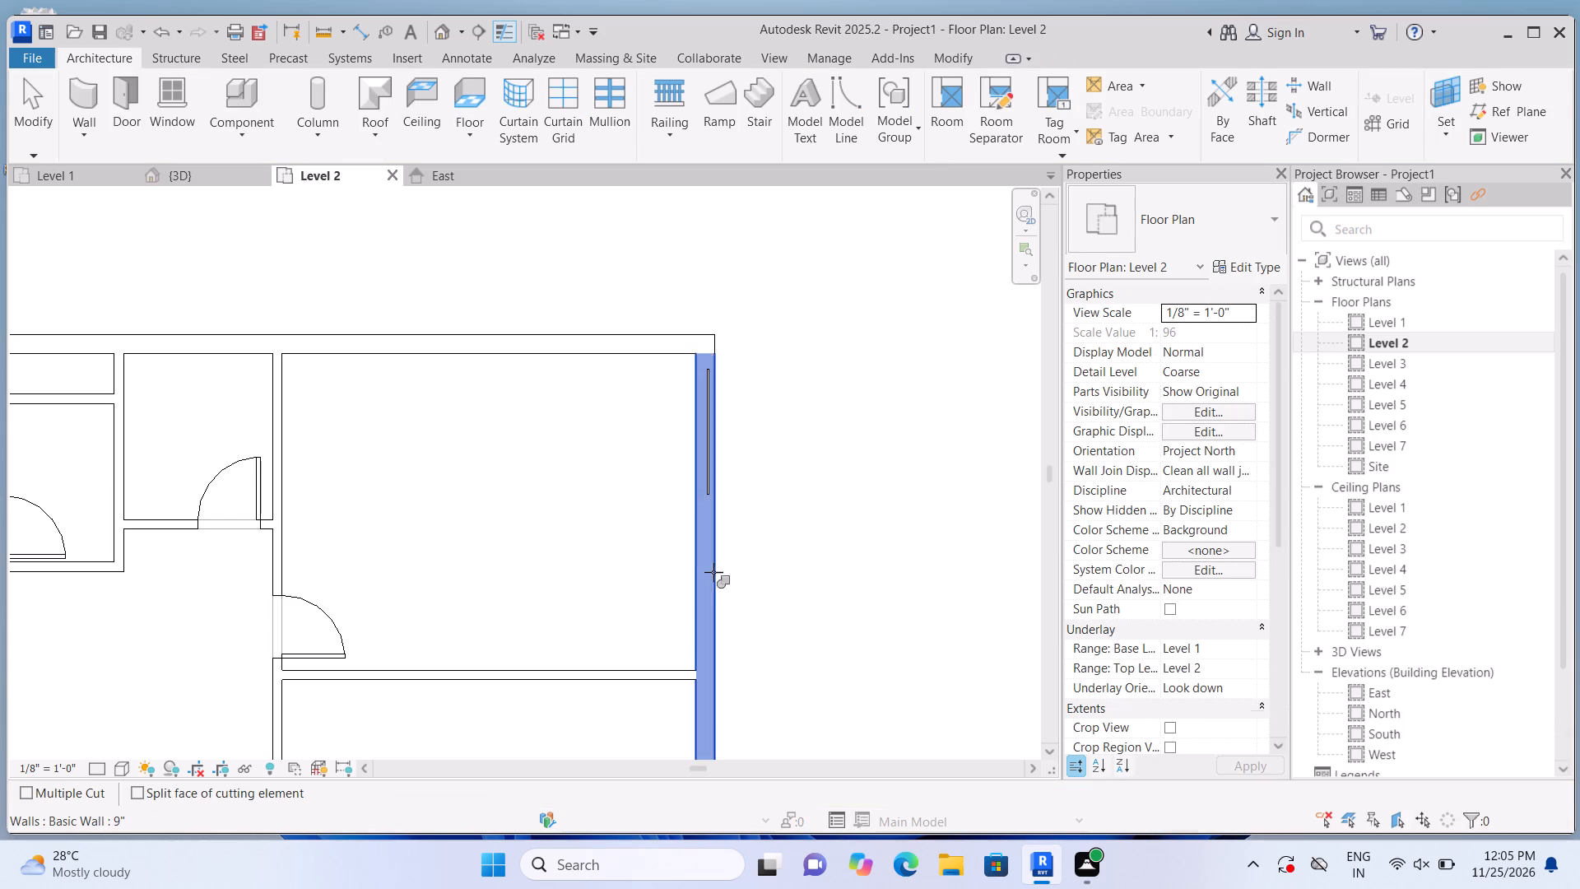
click(704, 455)
Embed a 6'-0" curtain wall in the northeast room's north wall, 1'-0" from the east wall, using Cut Geometry.
scroll(751, 385, down, 1)
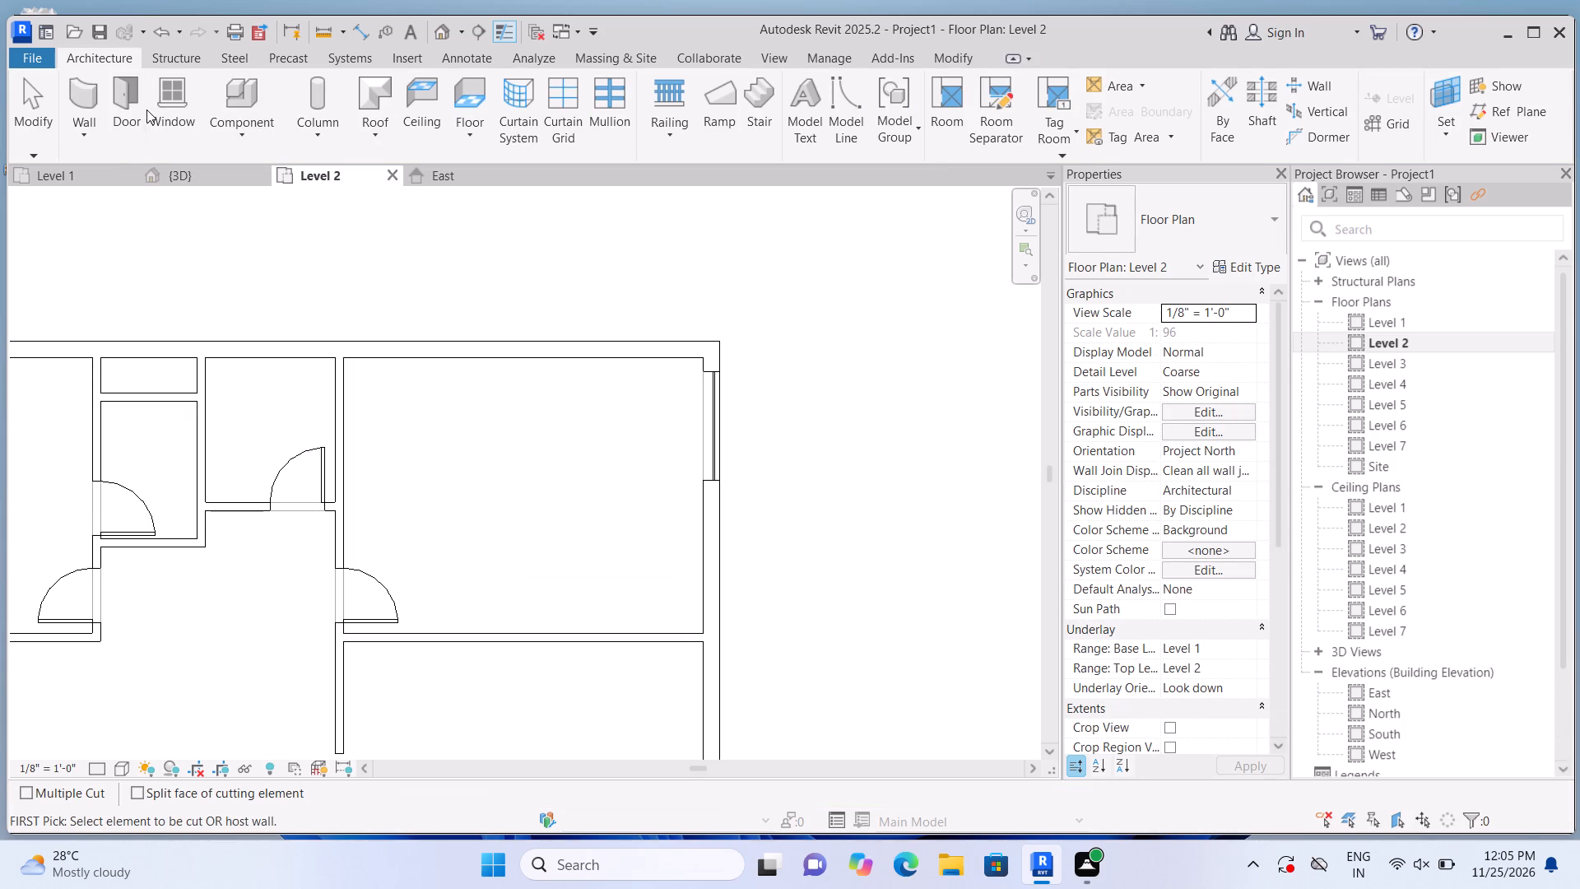
click(95, 91)
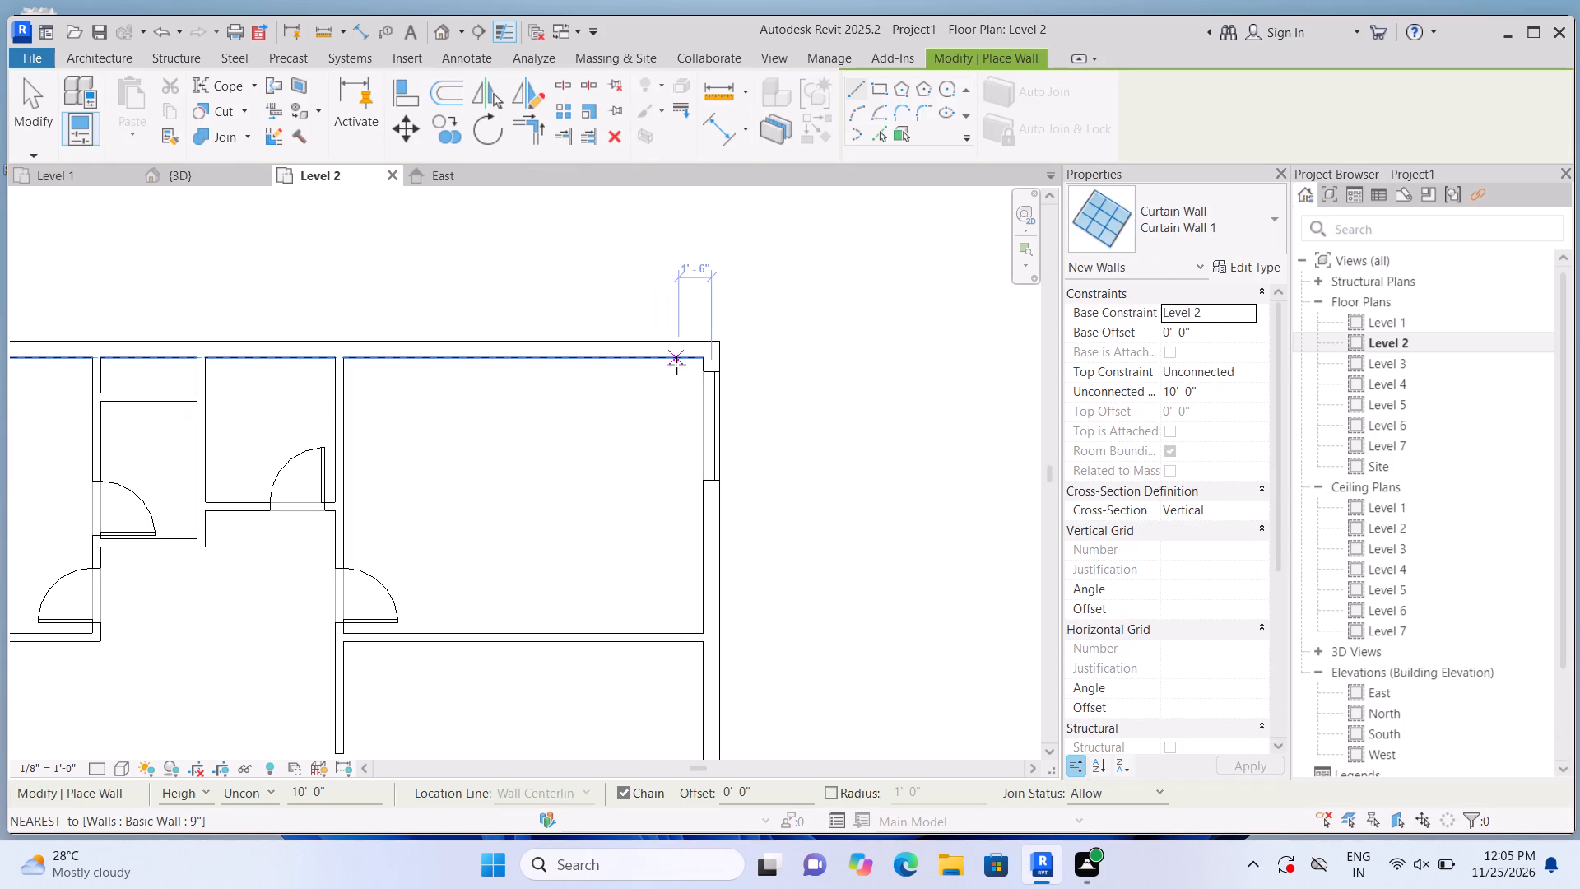
click(686, 357)
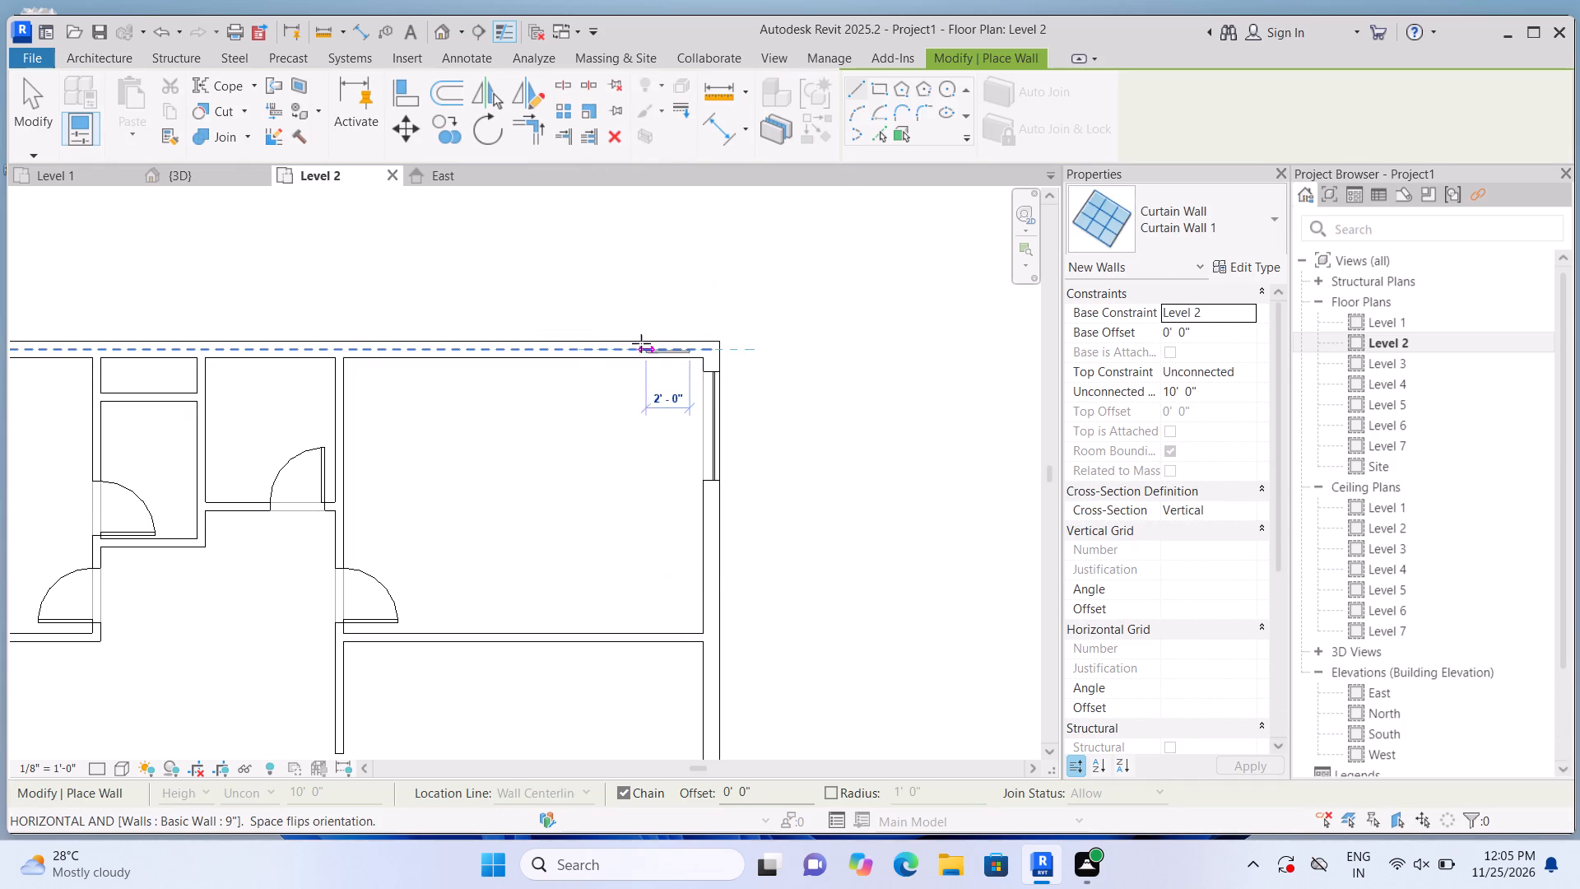
click(554, 352)
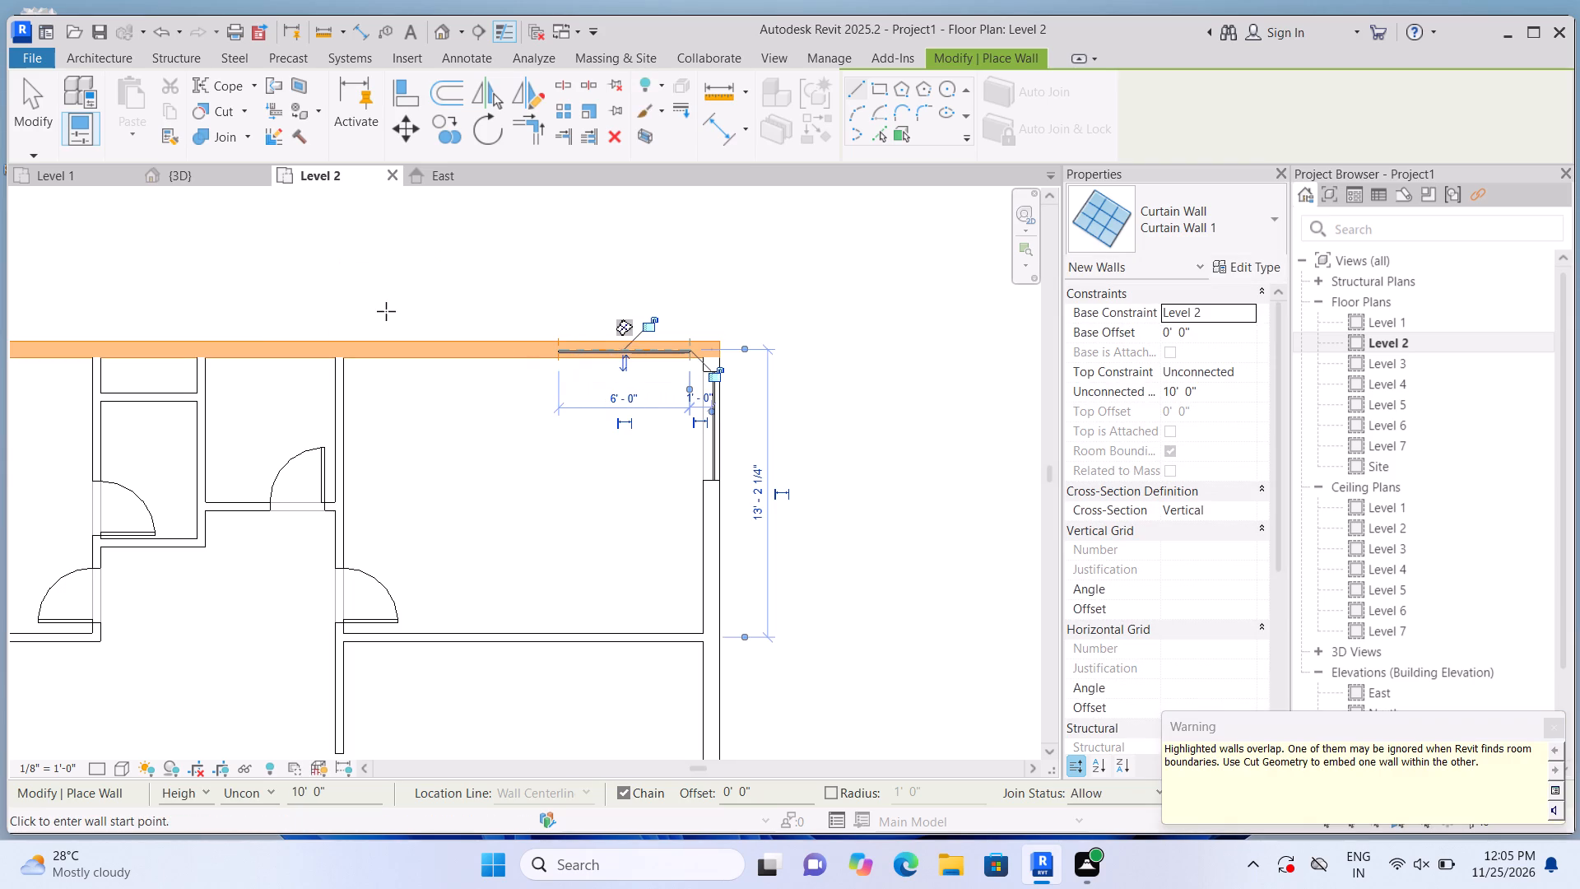
click(247, 107)
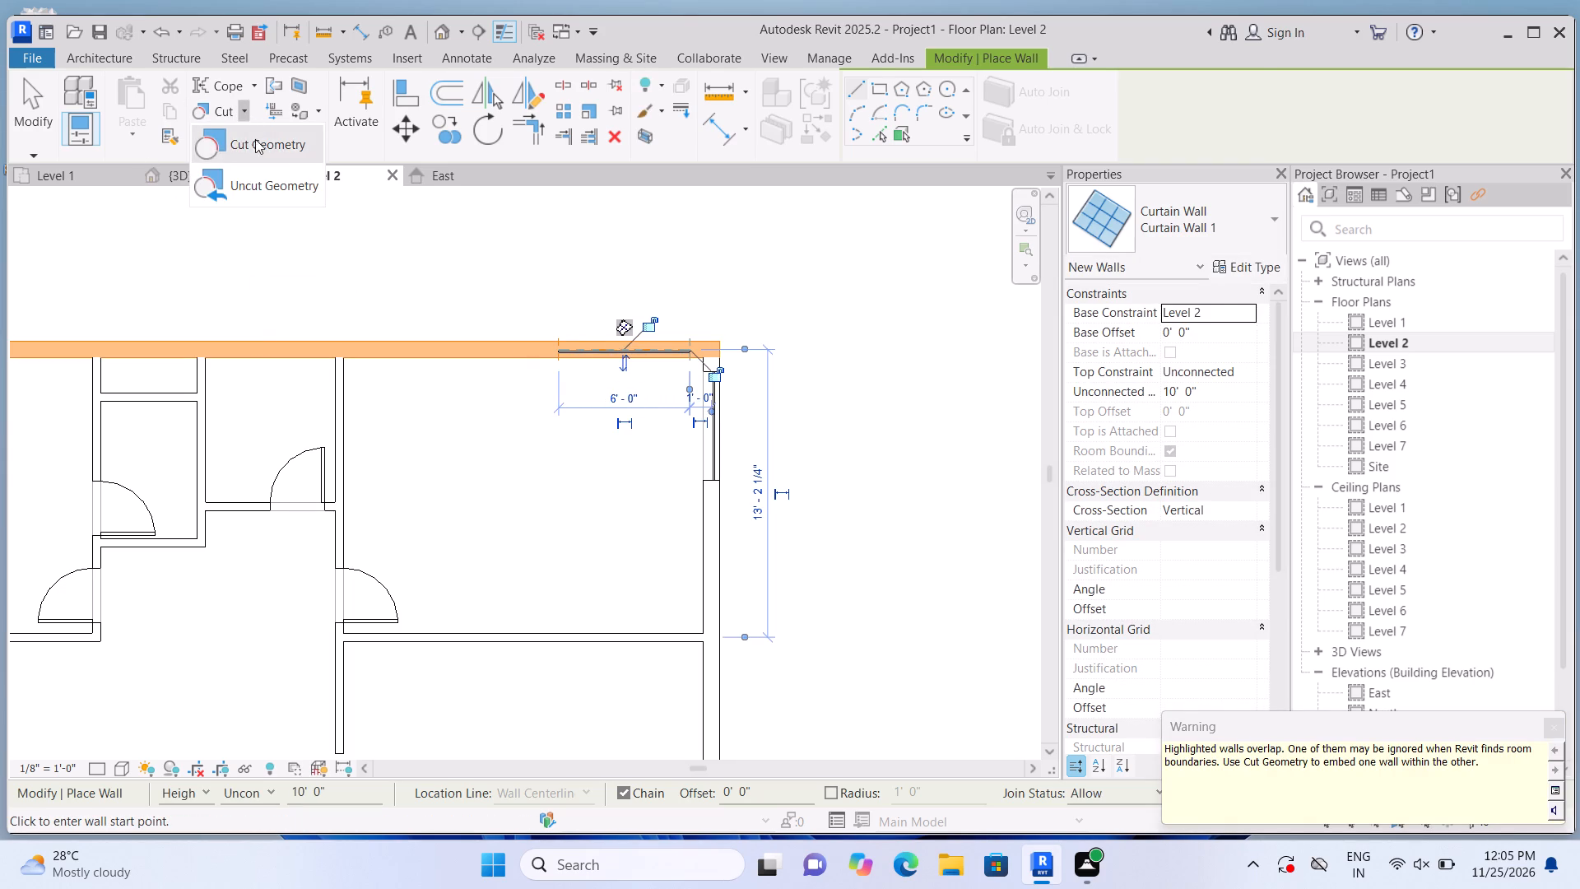
click(257, 141)
click(490, 341)
drag(584, 352, 603, 354)
Embed a 5'-6" curtain wall in the northwest room's north wall, 1'-0" from the west wall, using Cut Geometry.
scroll(737, 327, down, 3)
click(88, 103)
scroll(157, 312, up, 3)
click(142, 347)
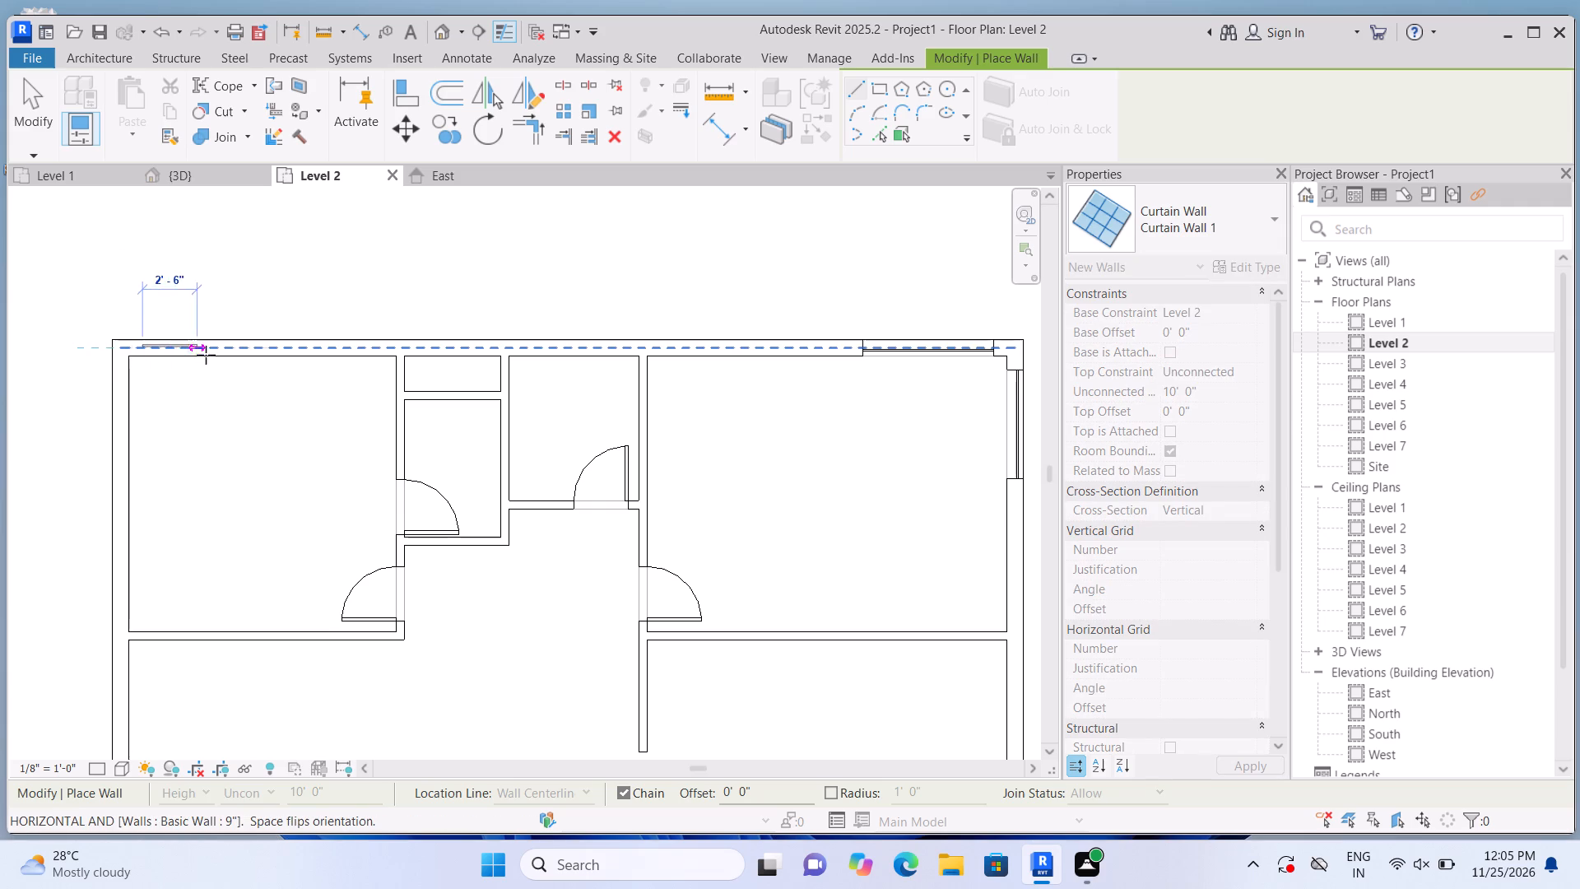
click(260, 355)
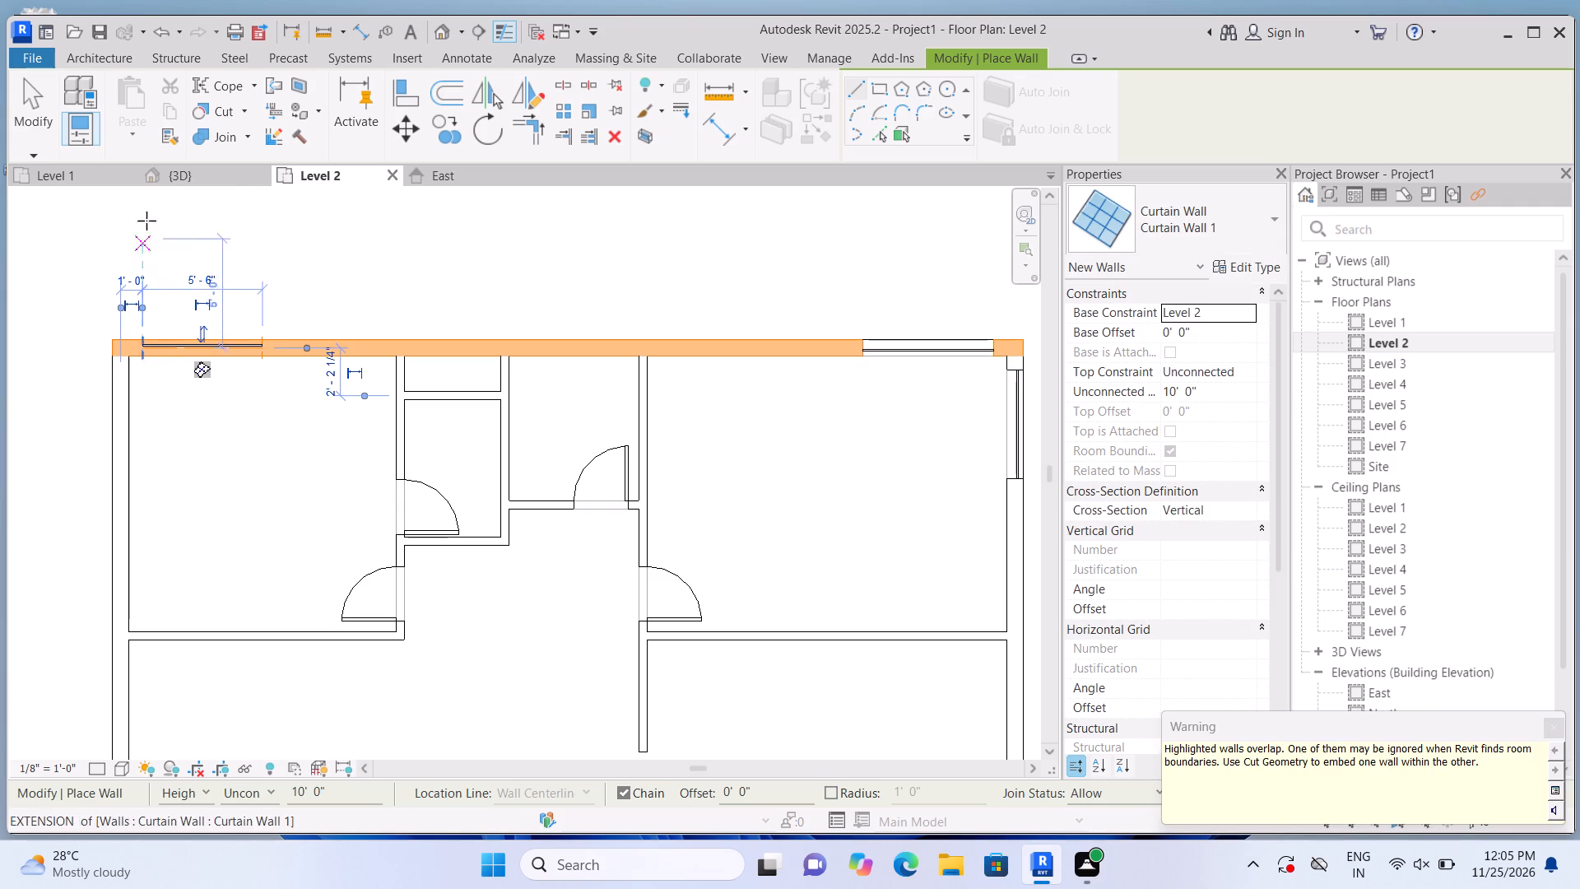
click(245, 110)
click(247, 149)
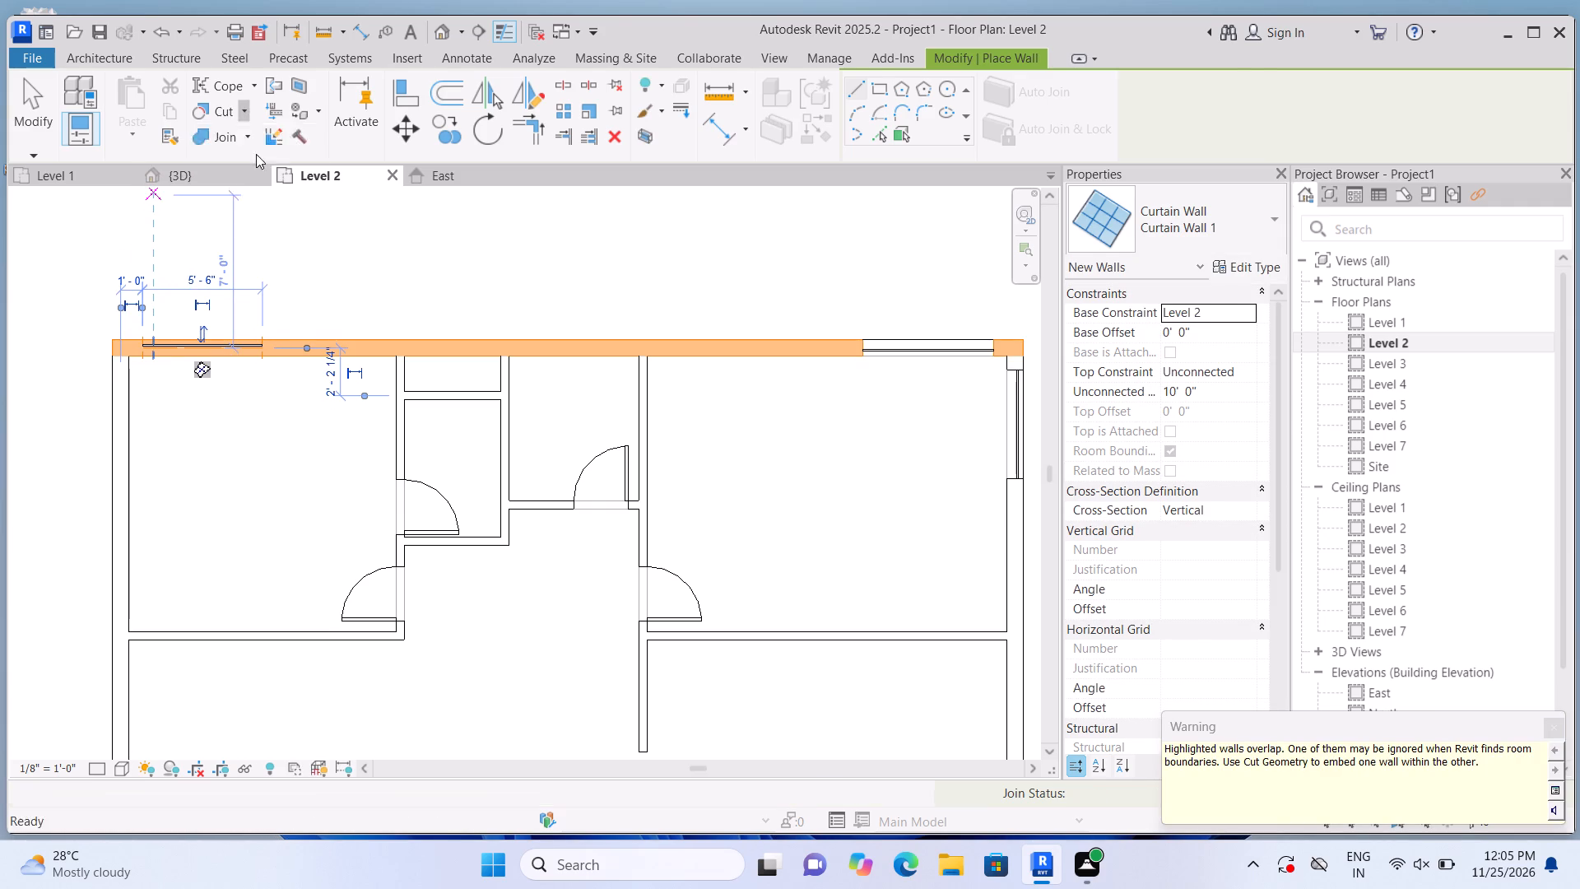
click(322, 348)
click(244, 353)
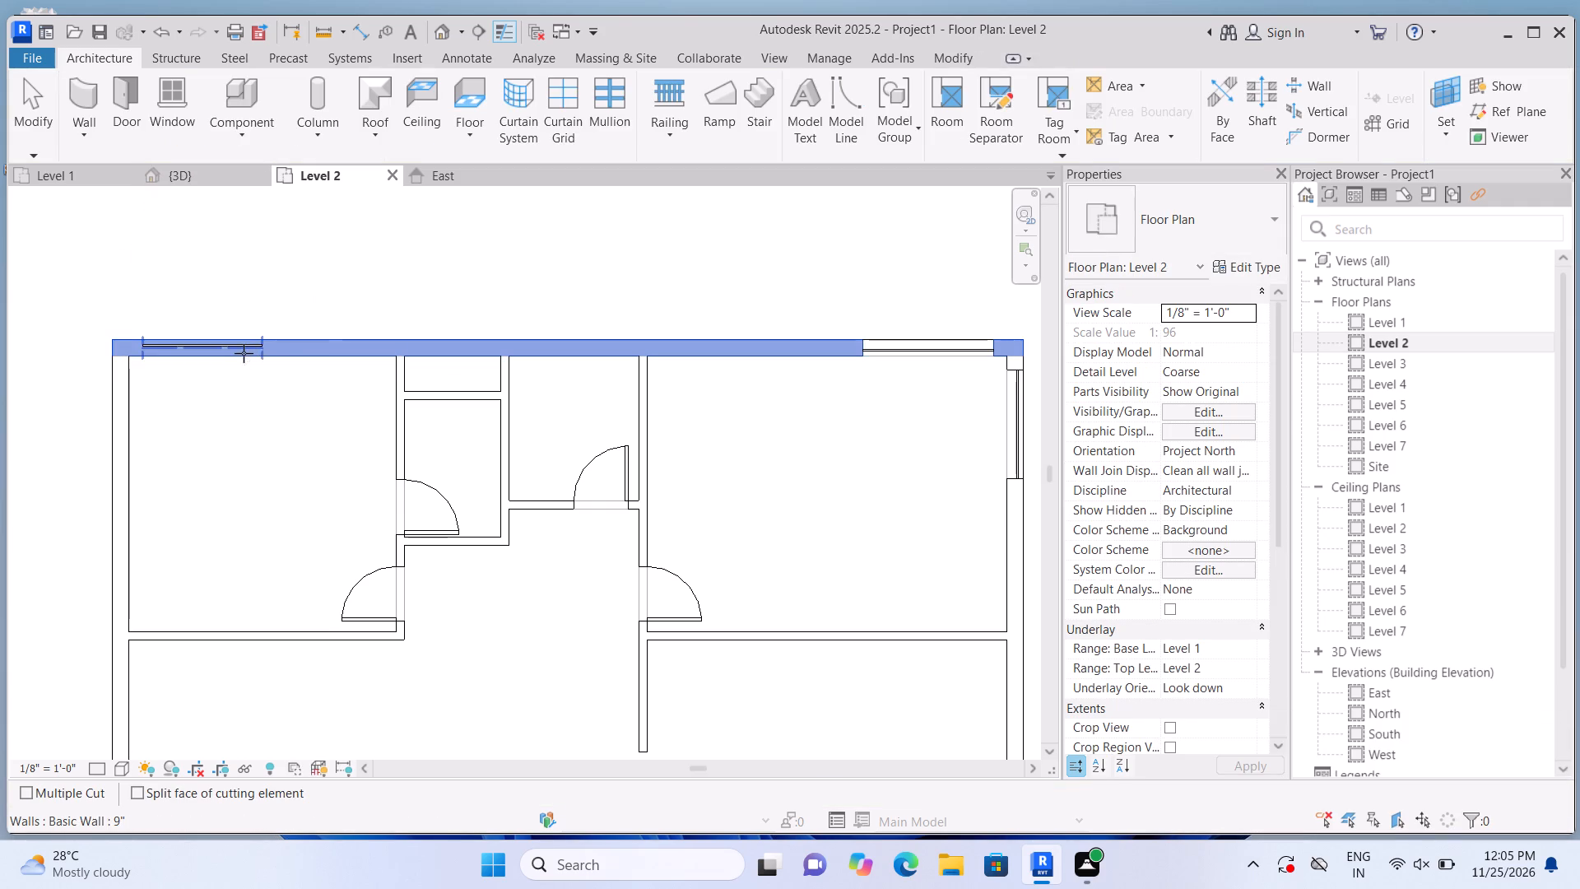
Embed a 4'-6" curtain wall in the northwest room's west wall, about 1'-2" from the north wall, using Cut Geometry.
scroll(255, 276, down, 2)
click(90, 96)
scroll(128, 333, up, 1)
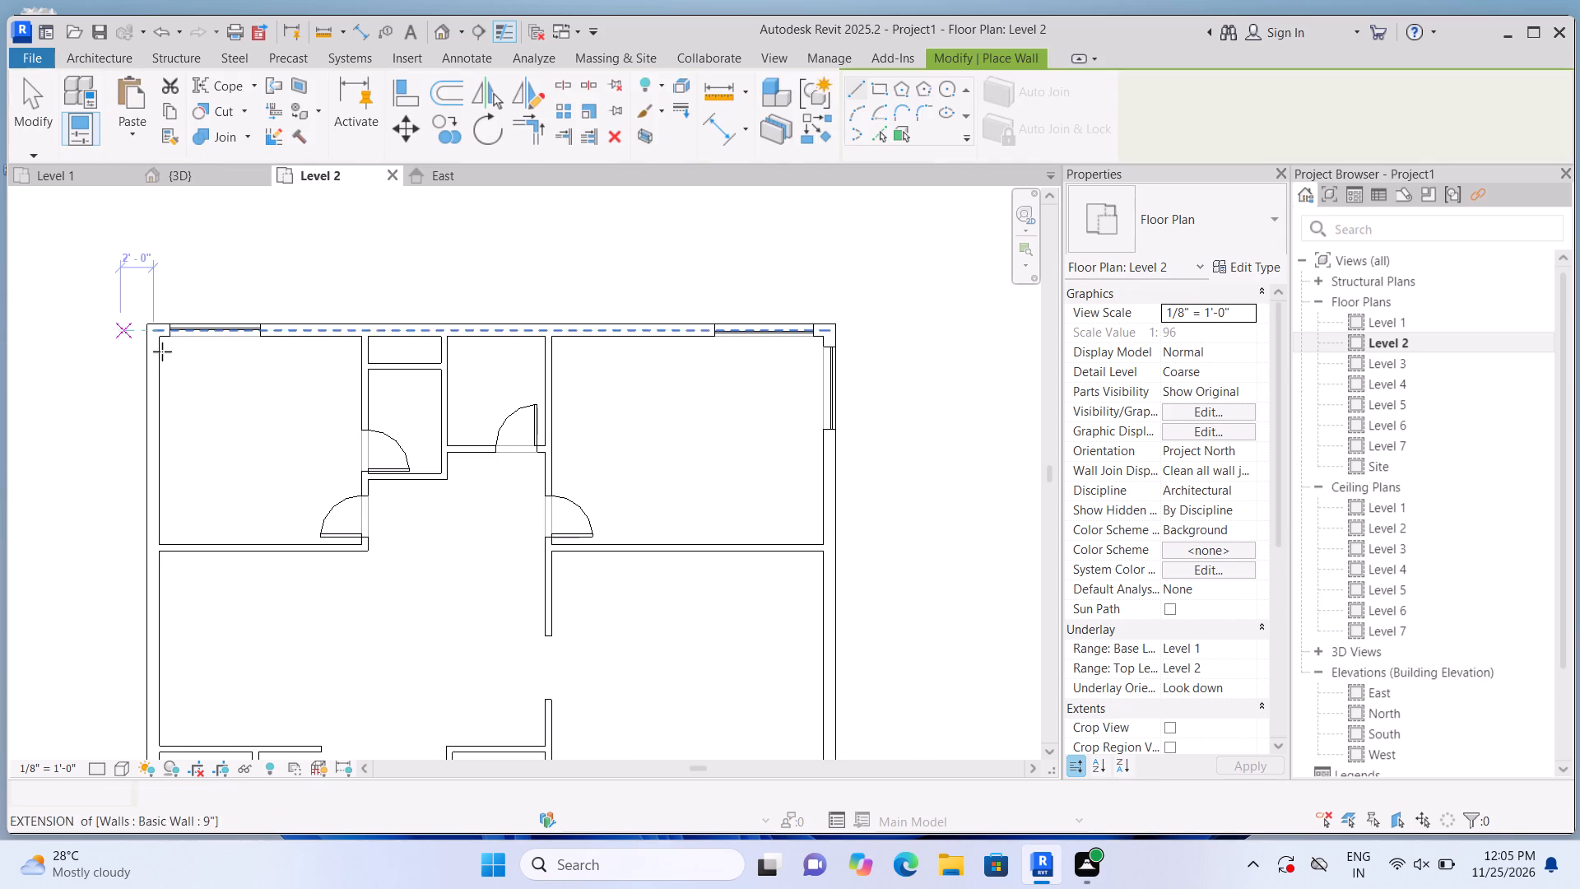
scroll(162, 351, up, 2)
click(156, 356)
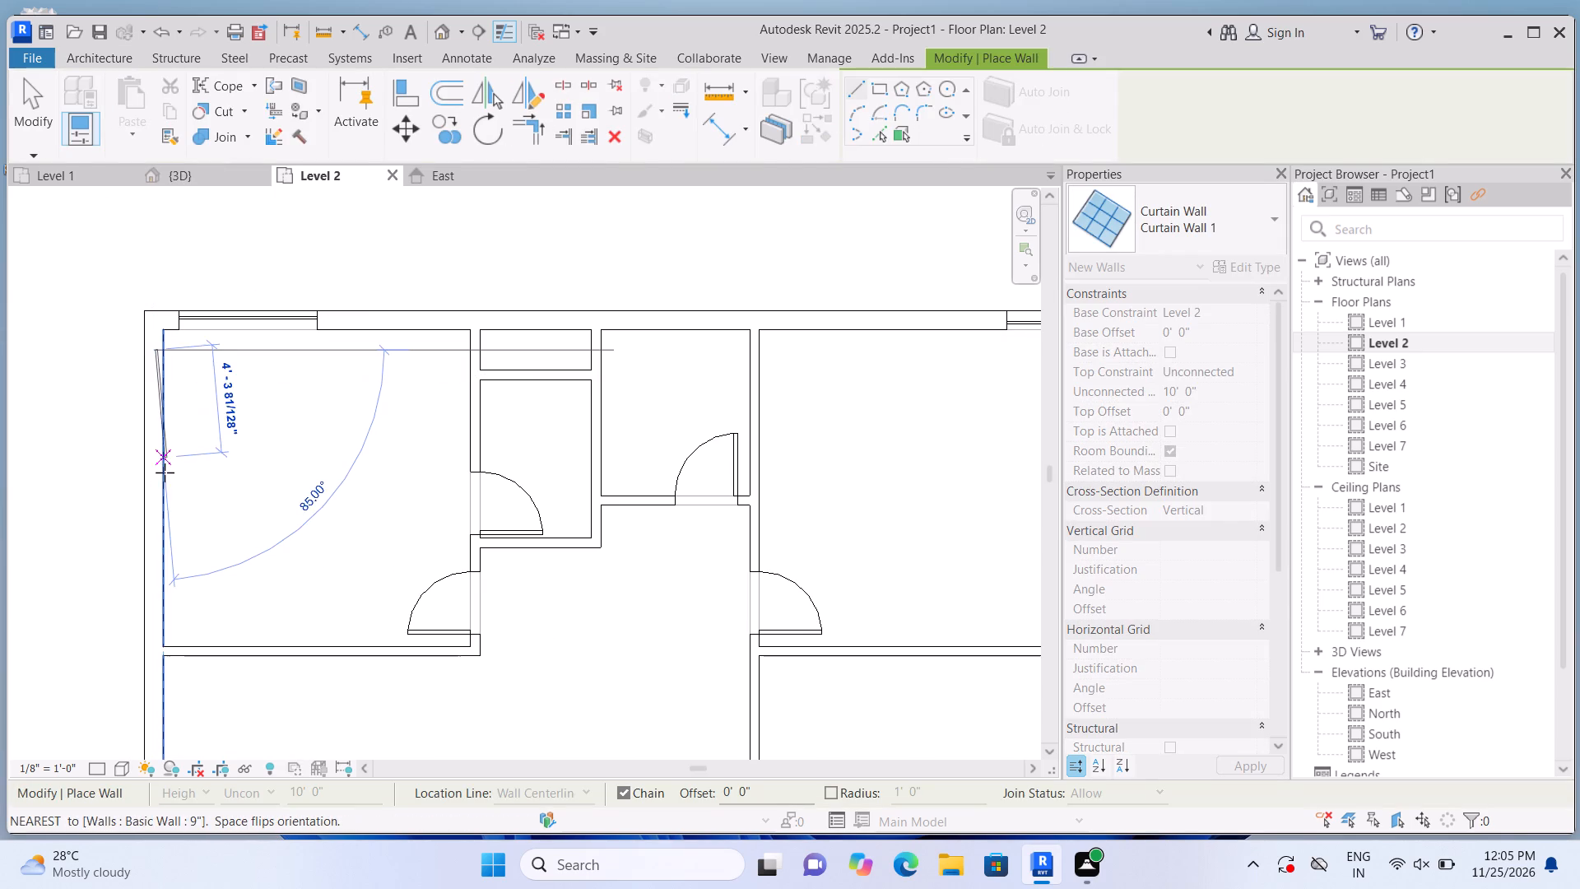
click(154, 468)
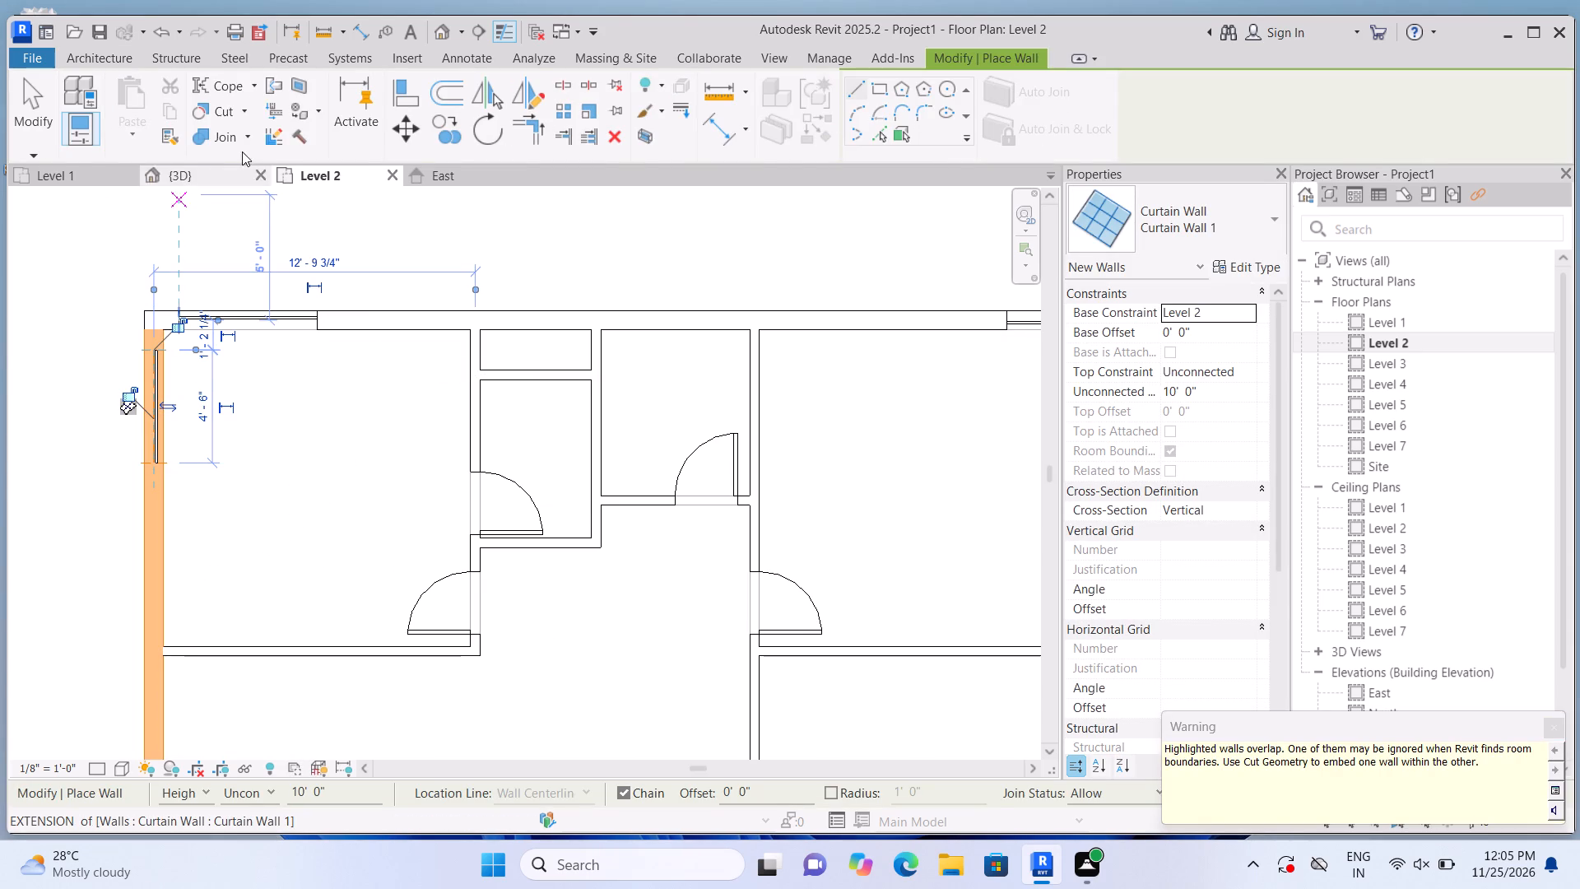
click(249, 107)
click(253, 146)
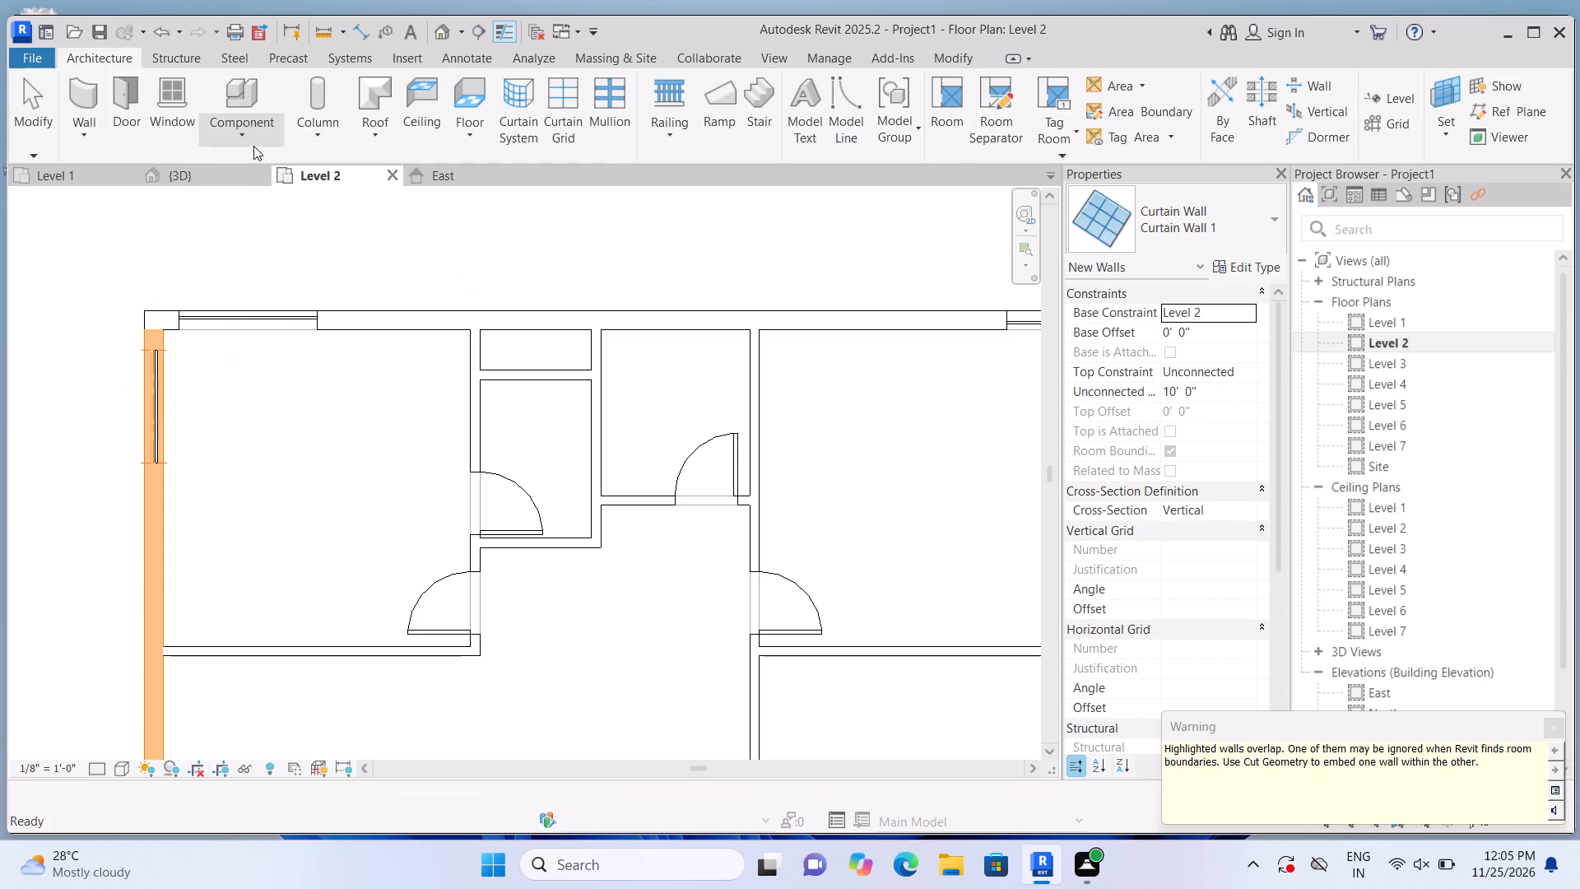
click(160, 542)
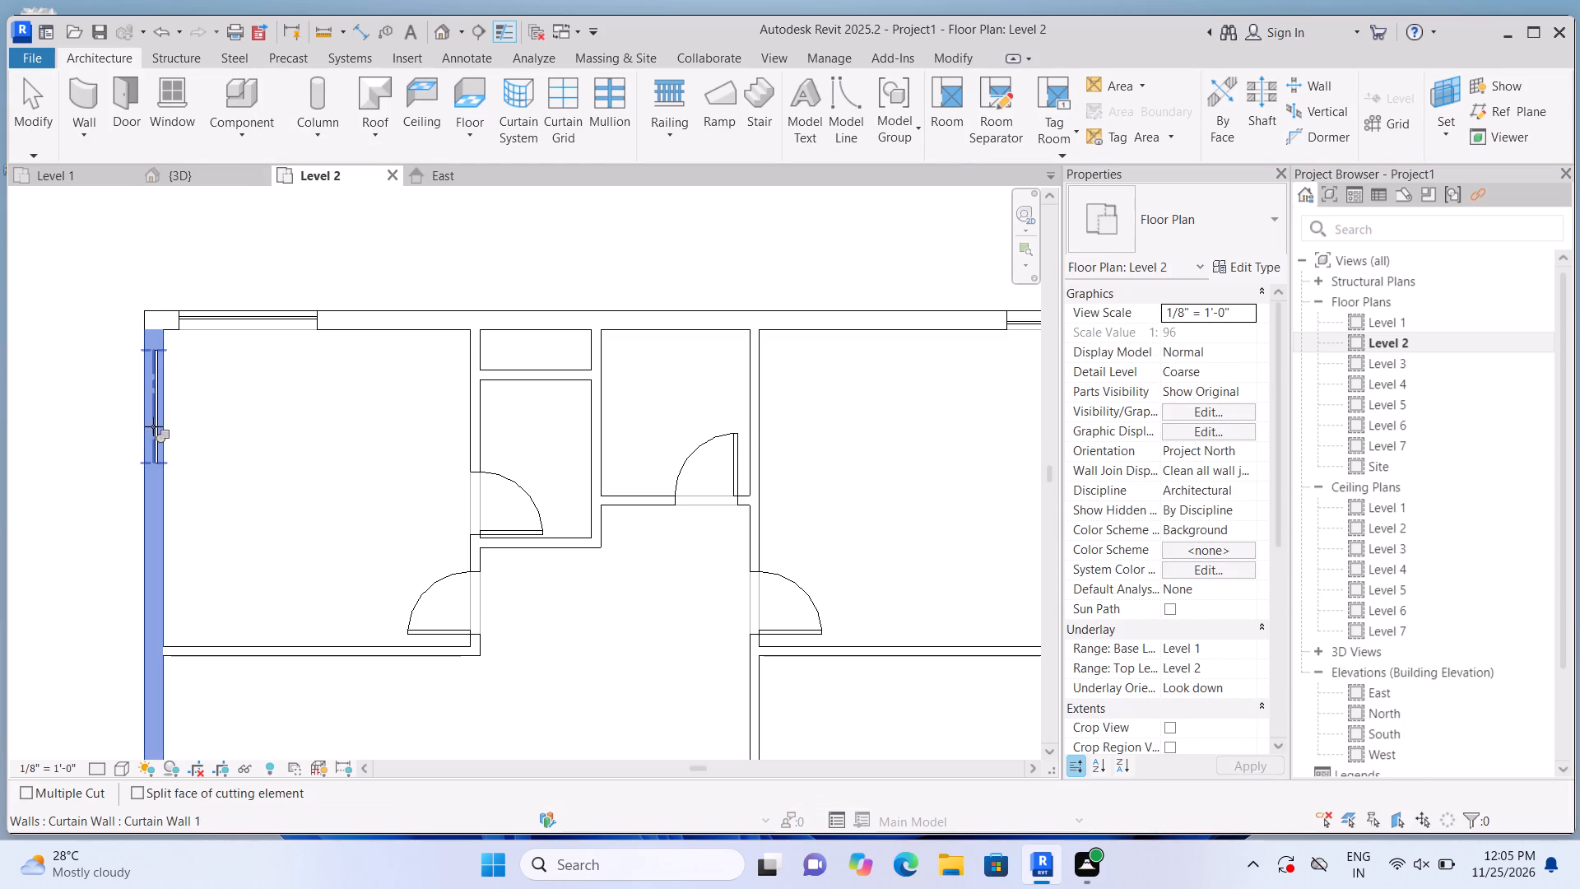
click(153, 425)
Embed a 4'-6" curtain wall in the southwest room's west wall, 1'-6" from the south wall, using Cut Geometry.
scroll(212, 337, down, 2)
click(69, 92)
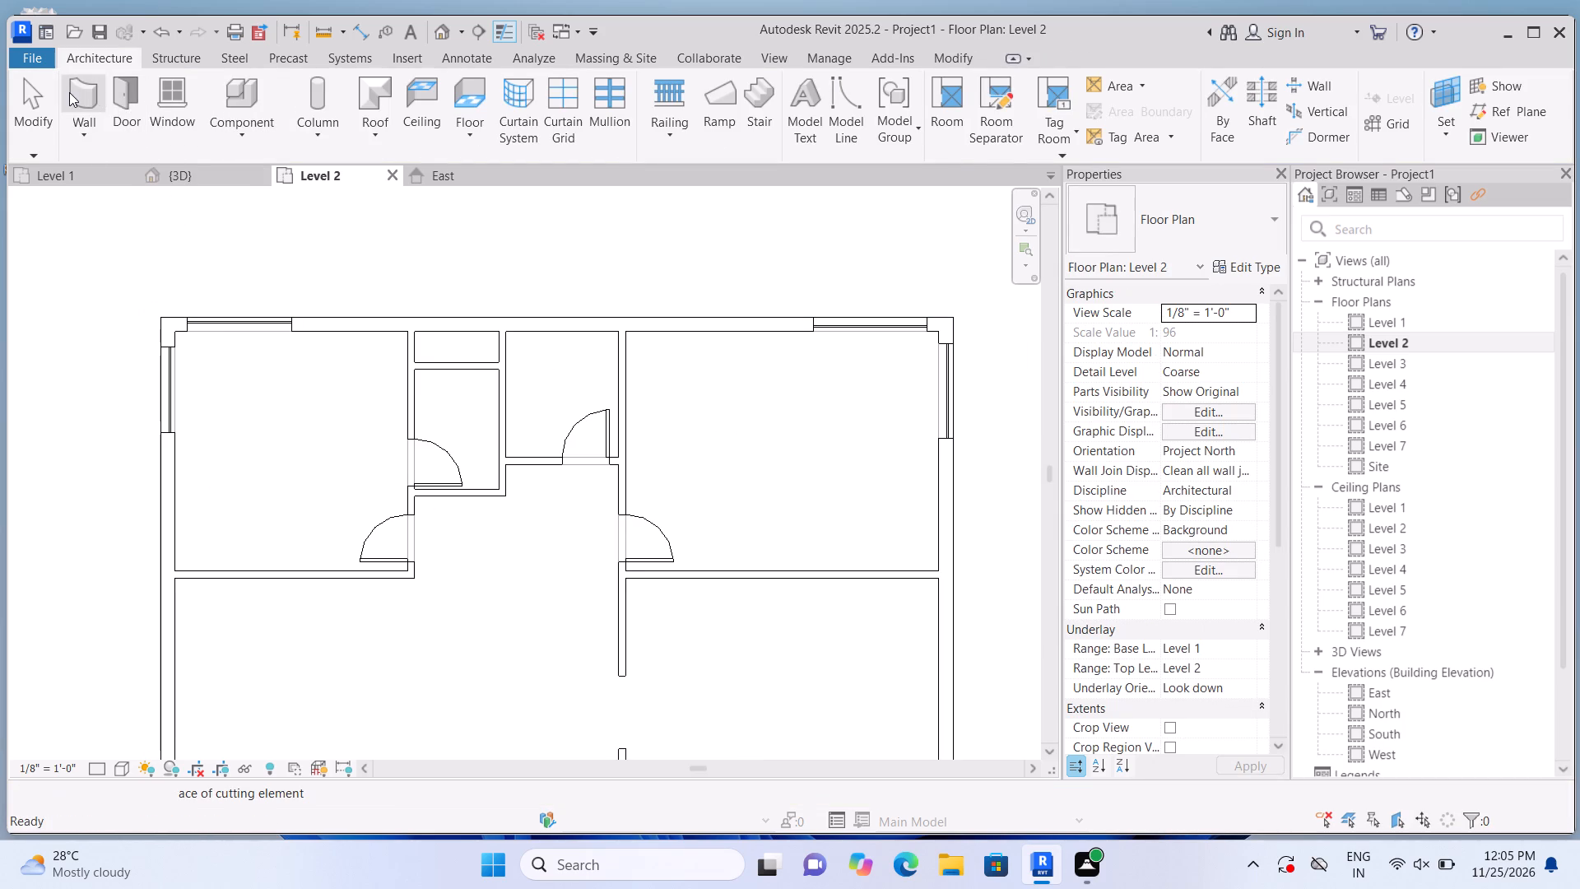
scroll(123, 256, down, 9)
scroll(125, 429, up, 1)
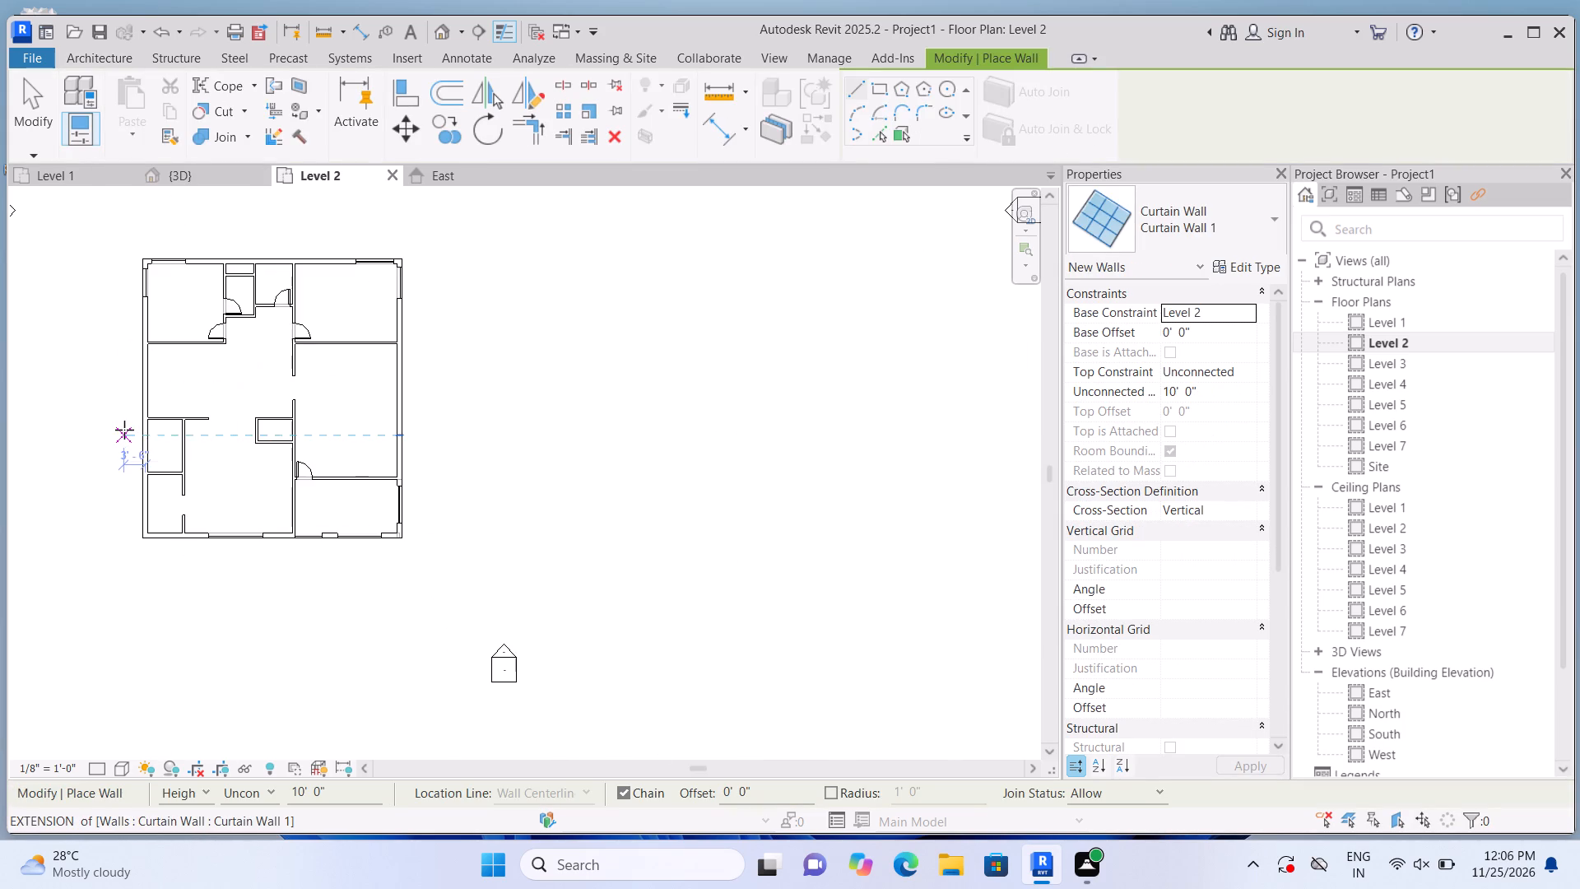
scroll(124, 430, up, 3)
scroll(63, 474, up, 3)
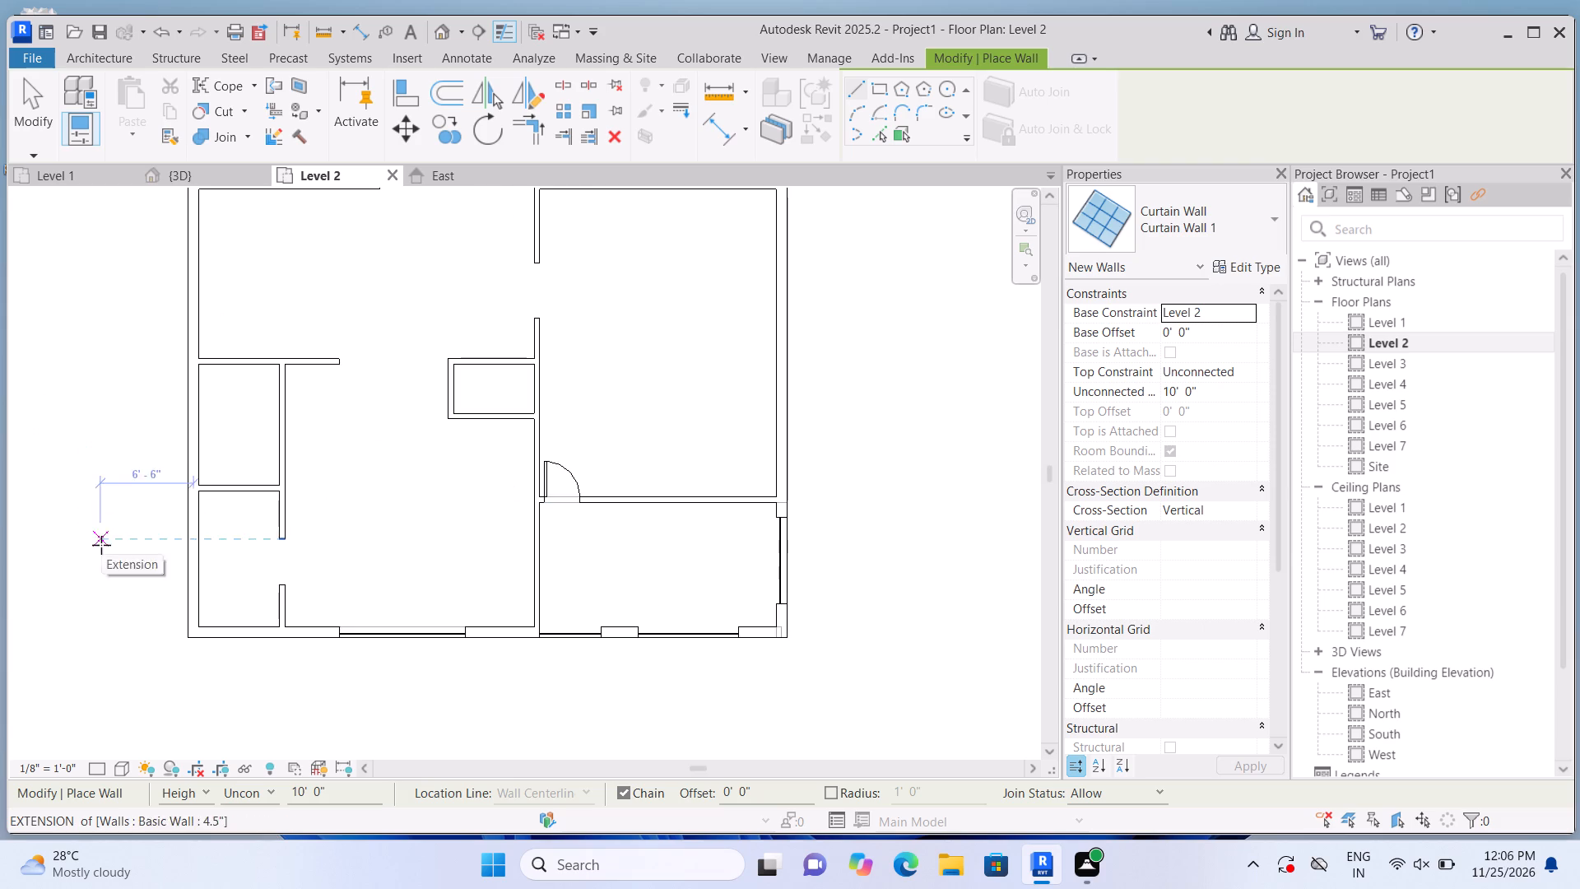
scroll(101, 545, up, 4)
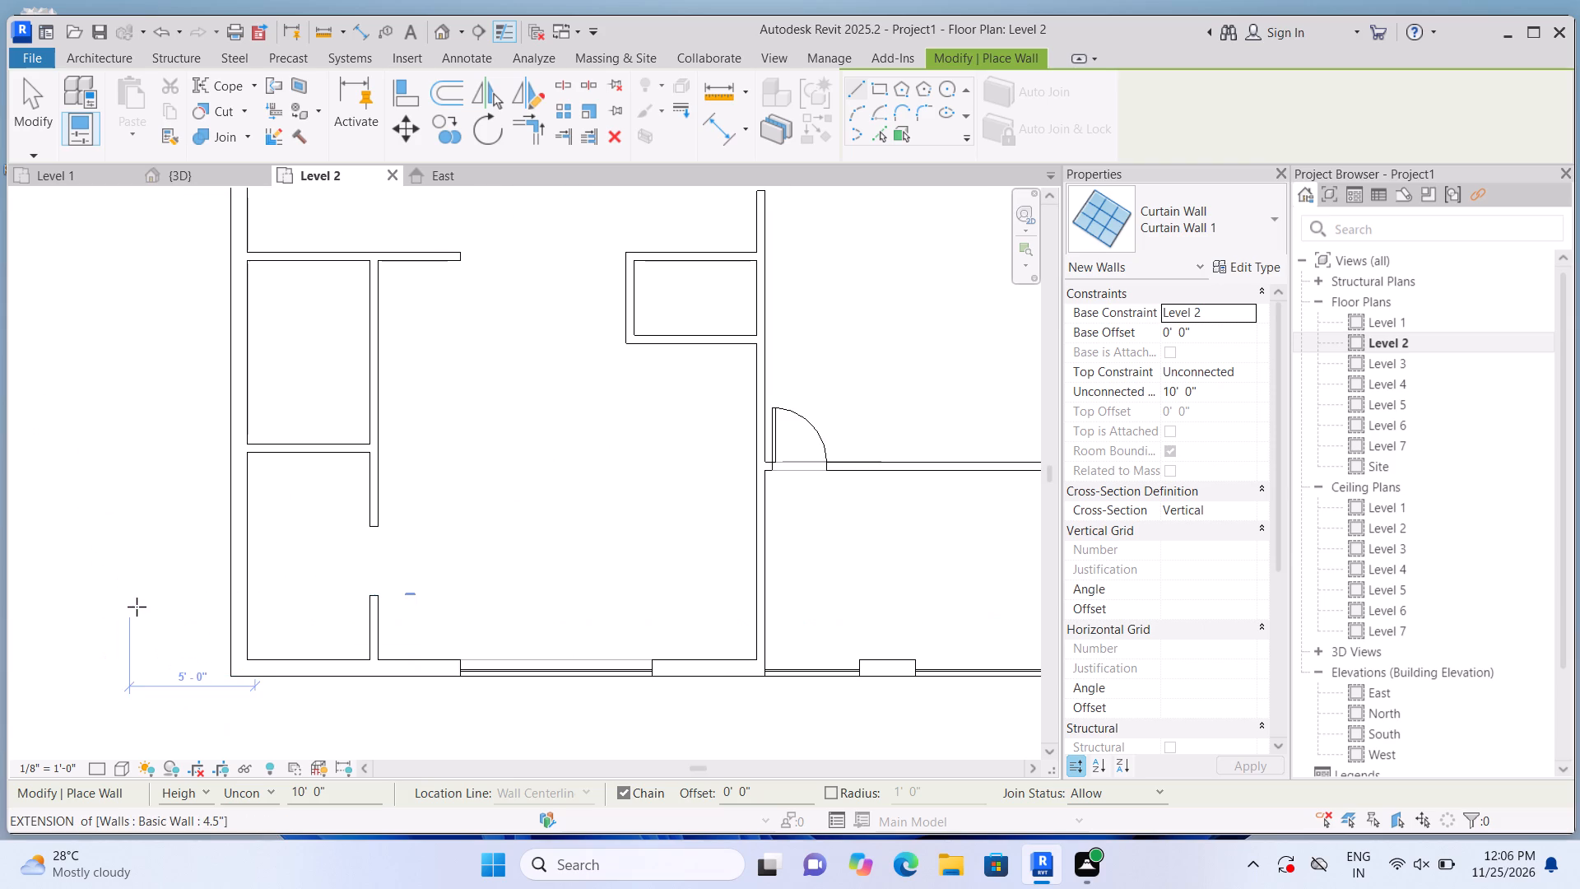
scroll(137, 607, up, 1)
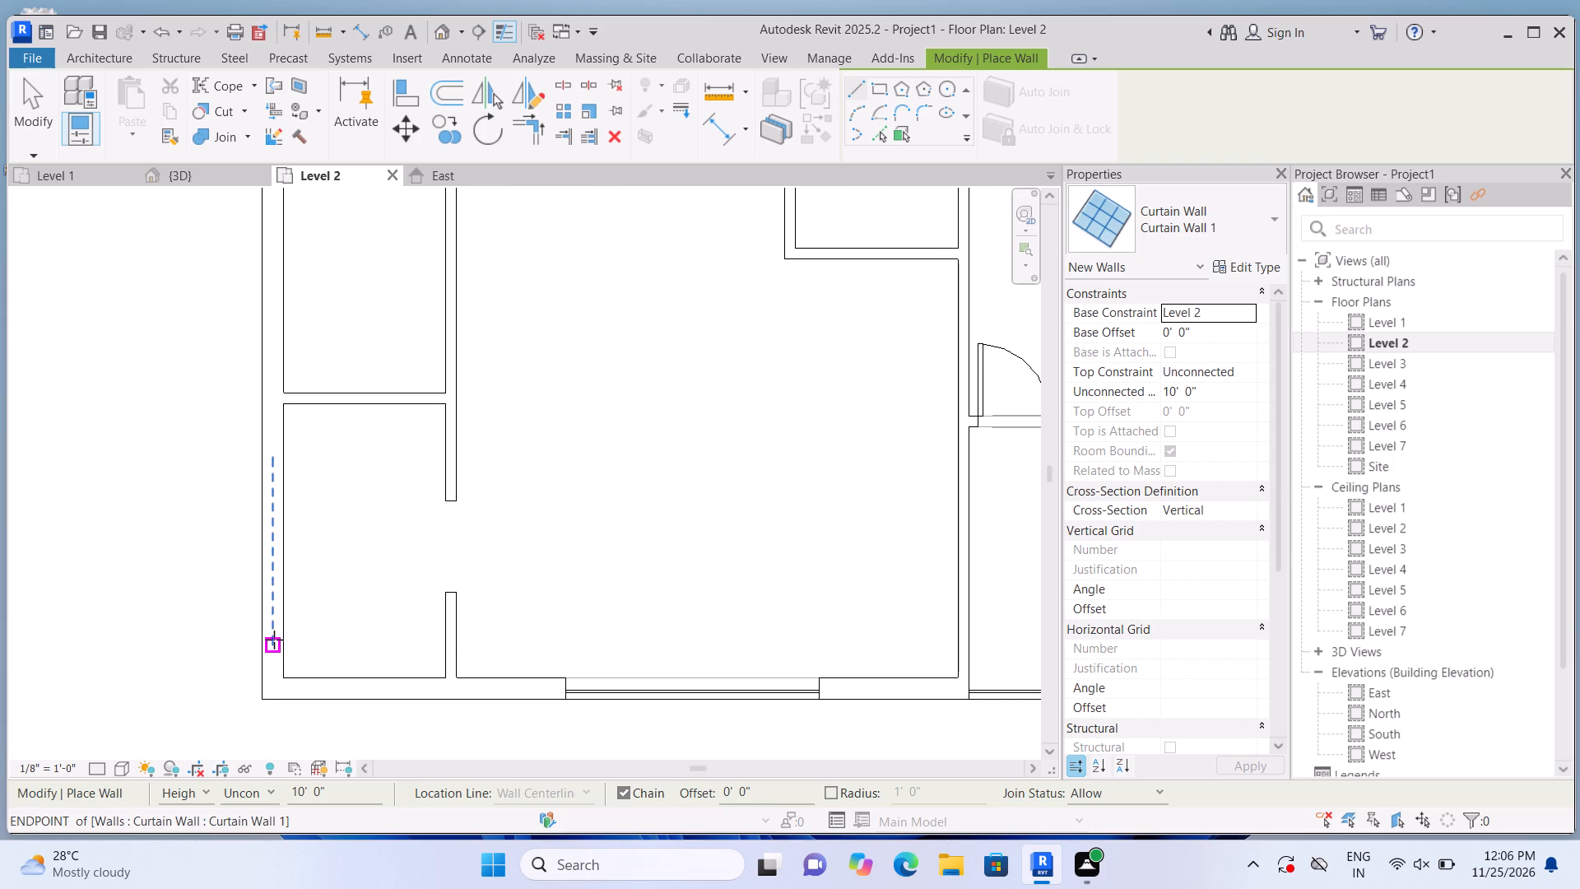
click(274, 640)
click(276, 511)
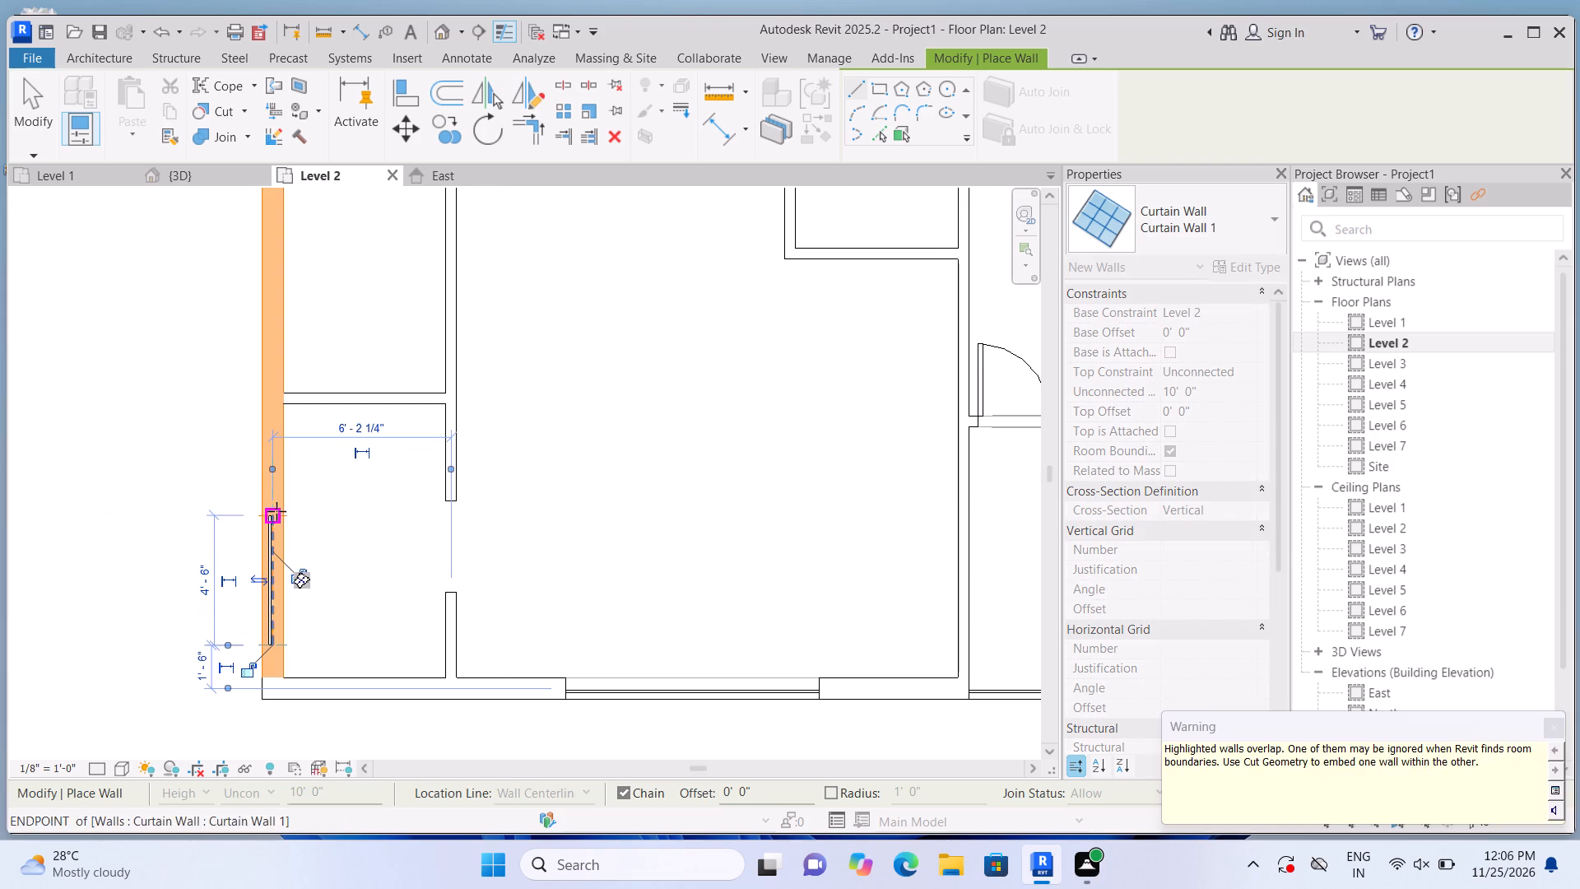
click(238, 111)
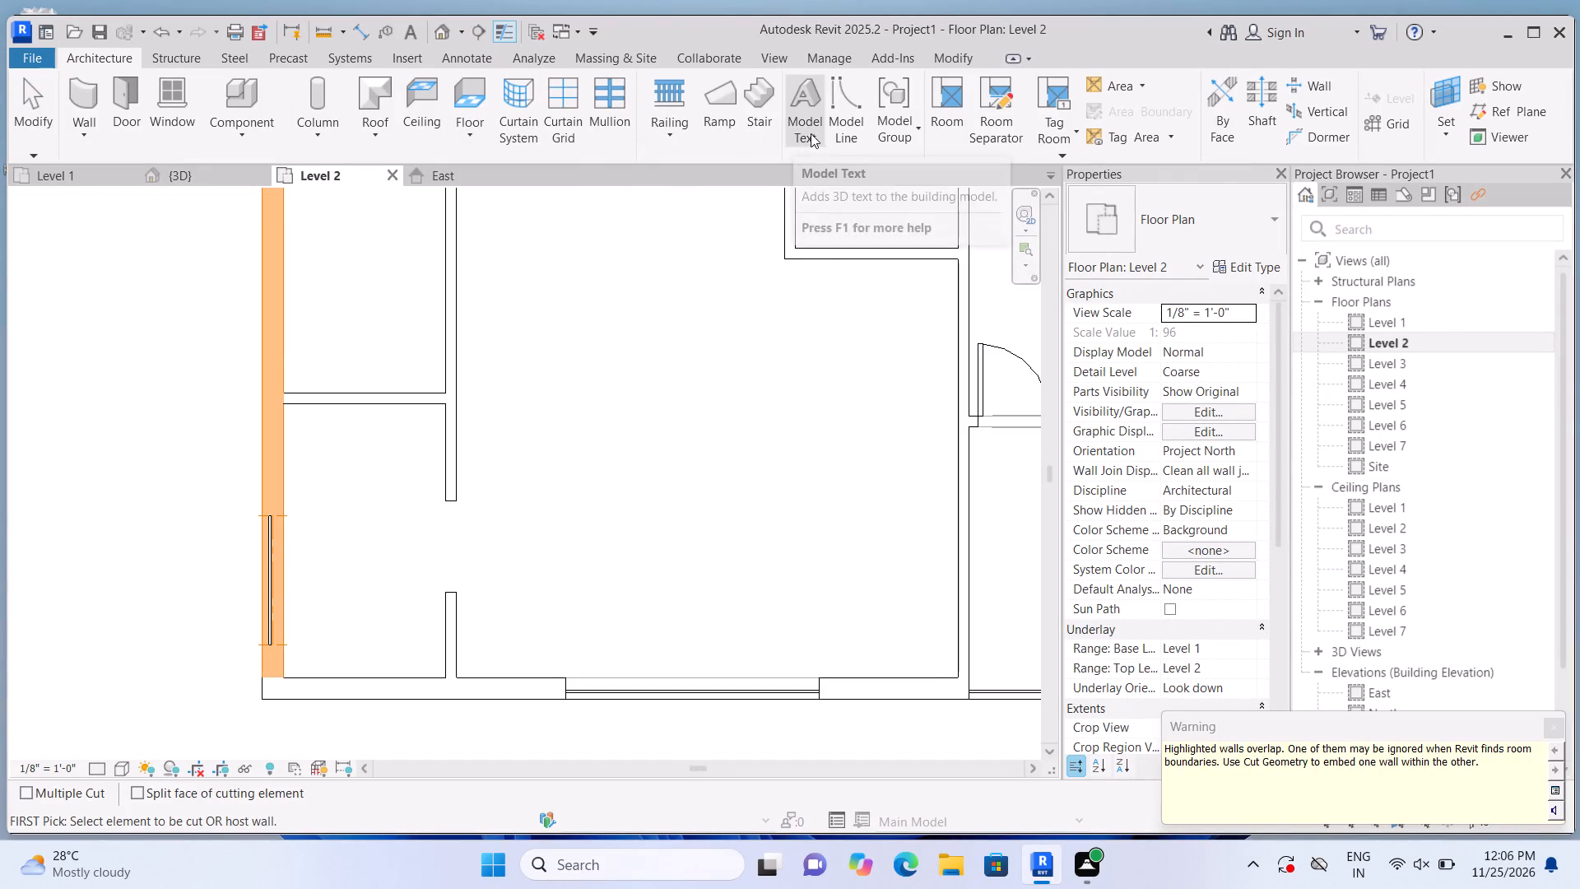
double_click(847, 125)
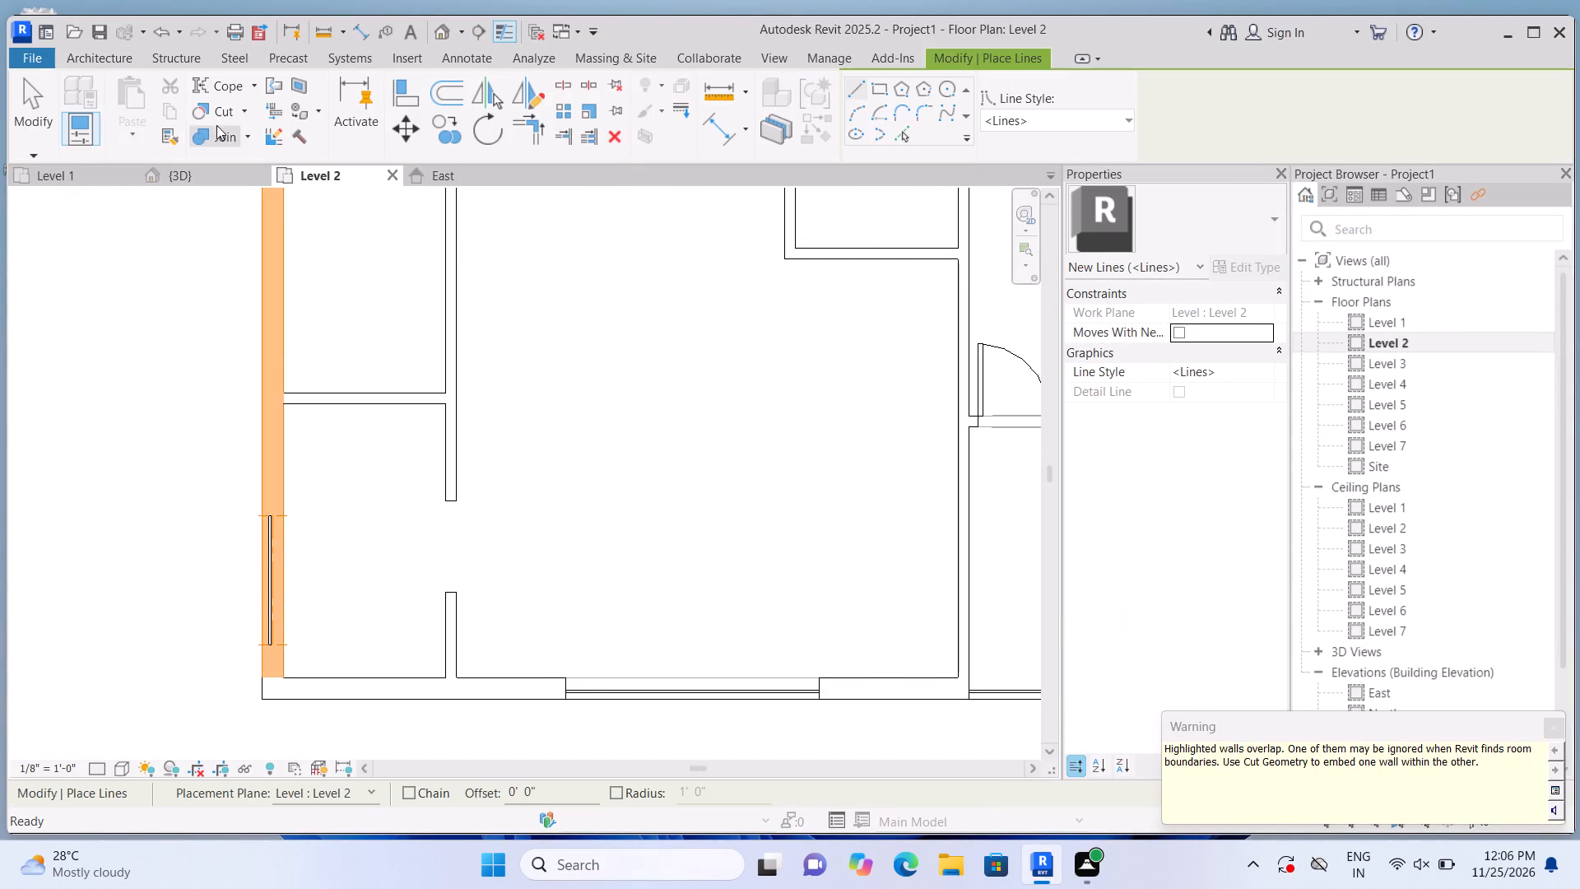
click(246, 114)
click(251, 142)
click(274, 432)
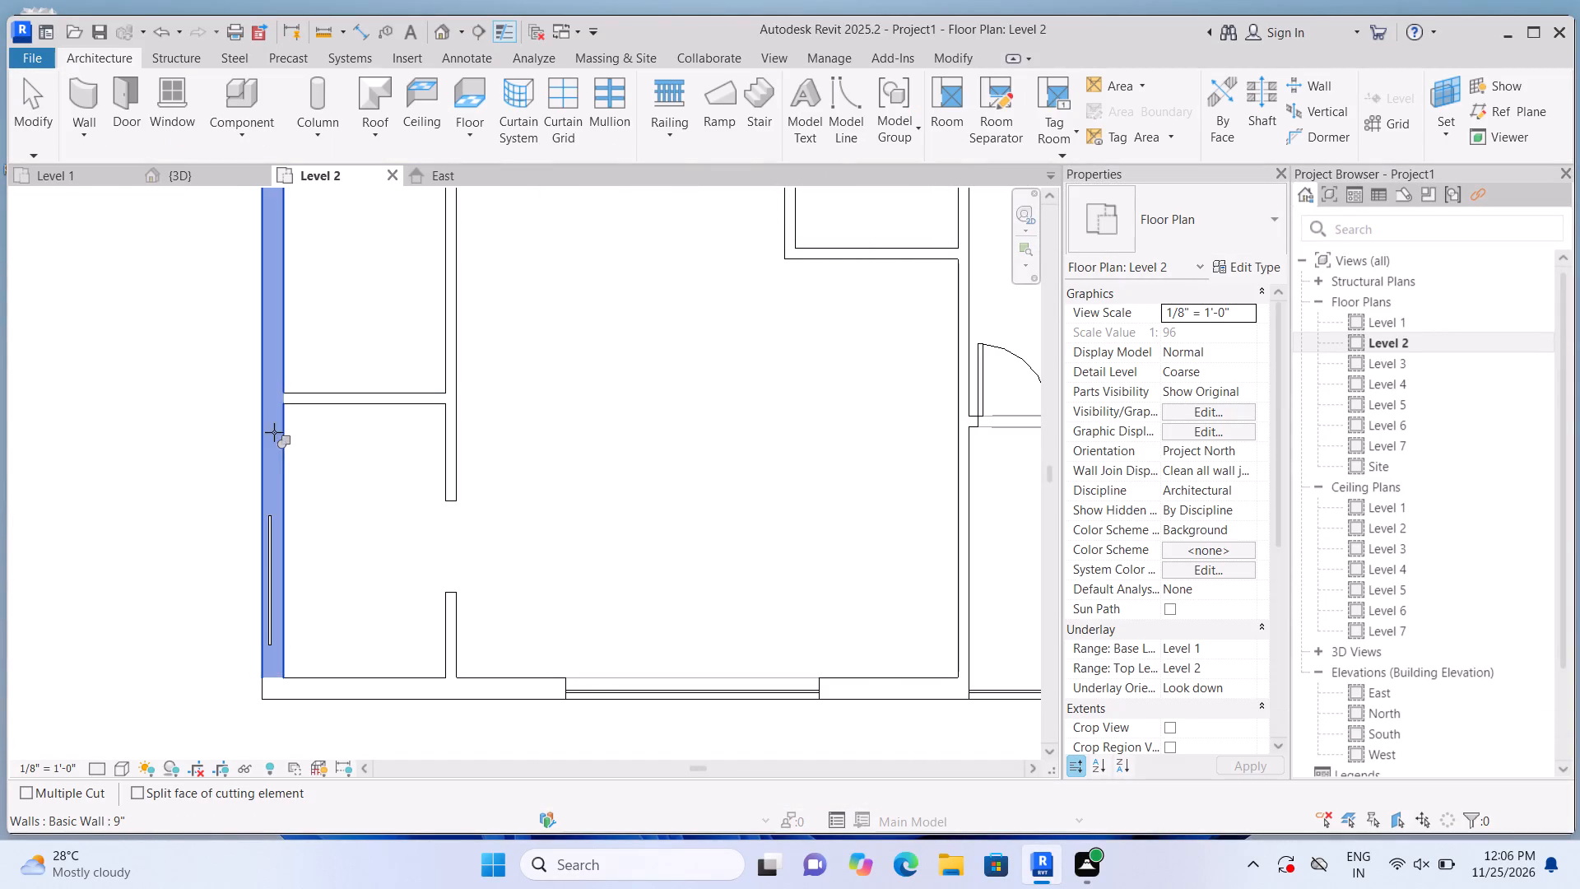
click(266, 552)
Inspect the Level 2 curtain walls on the building's exterior in the 3D view.
scroll(241, 579, down, 2)
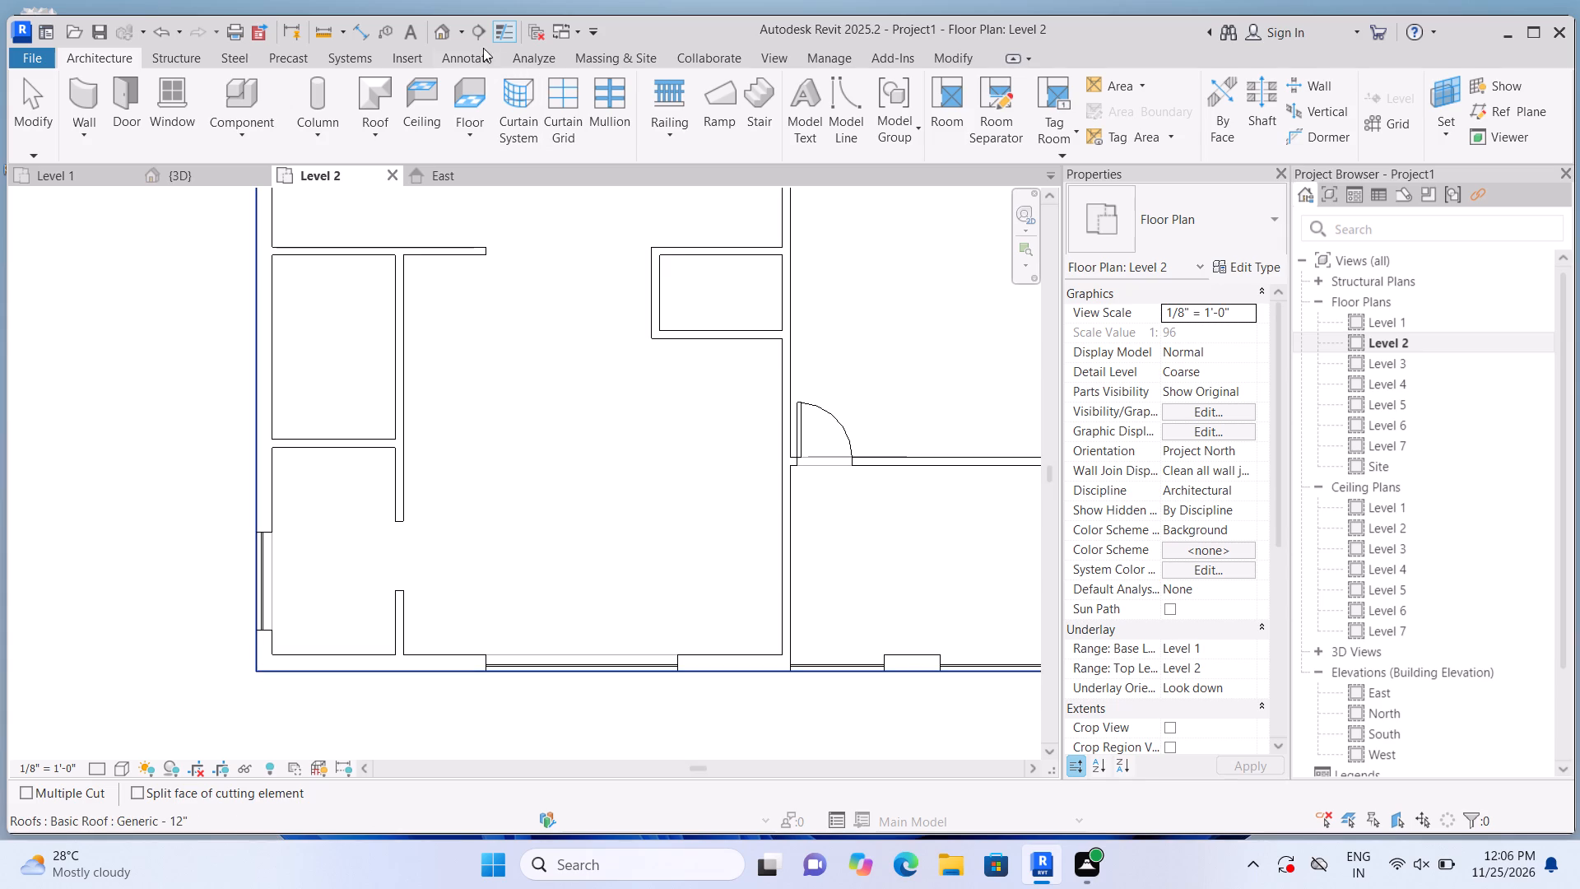
click(438, 21)
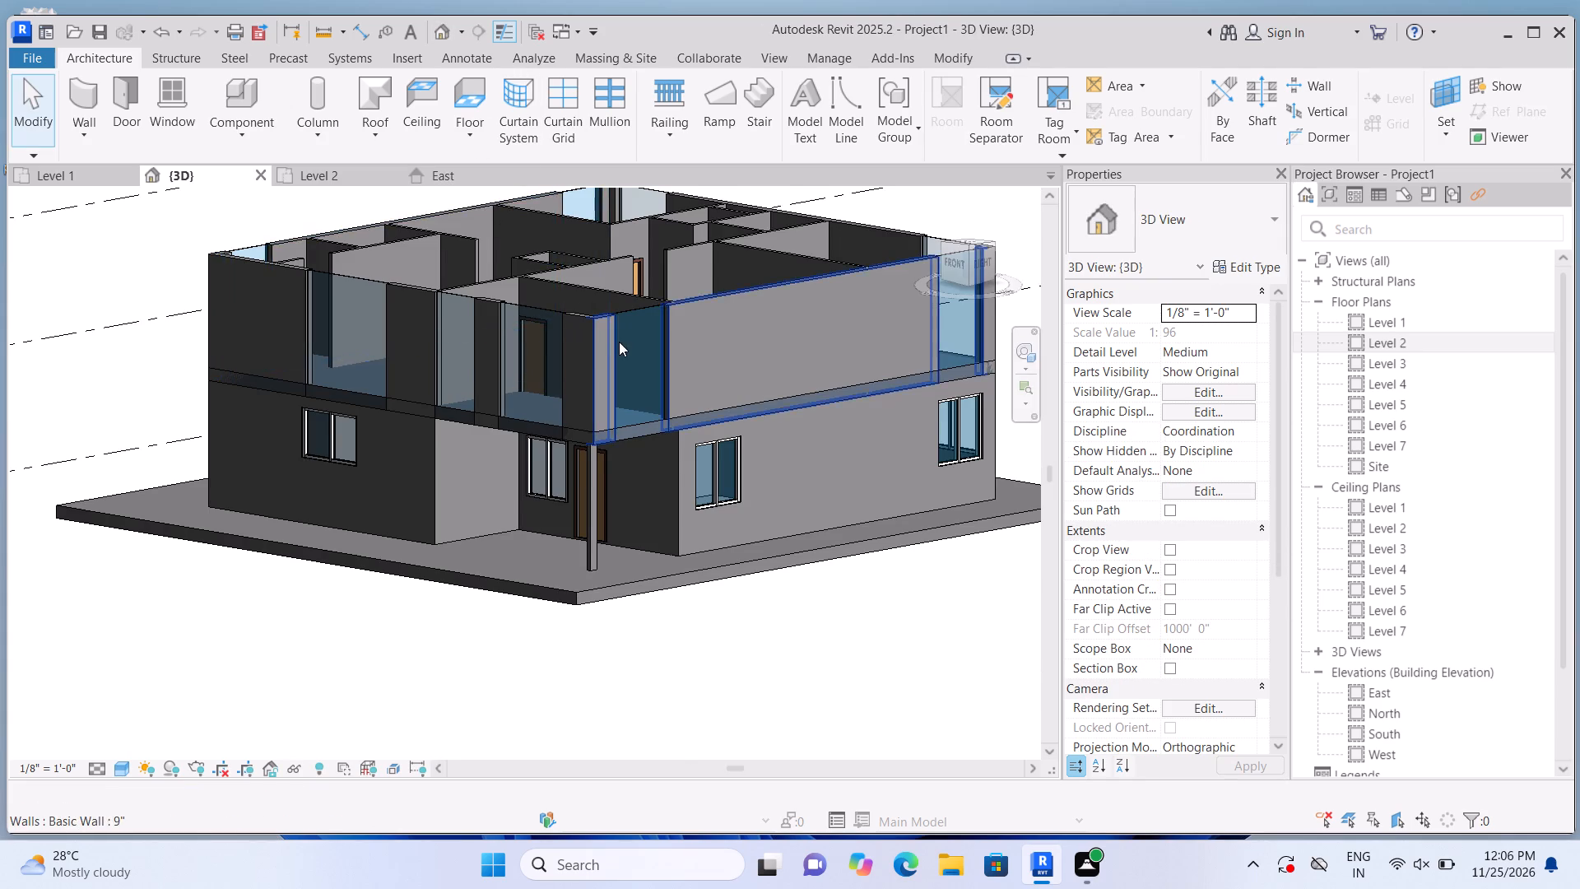
middle_drag(619, 342, 542, 384)
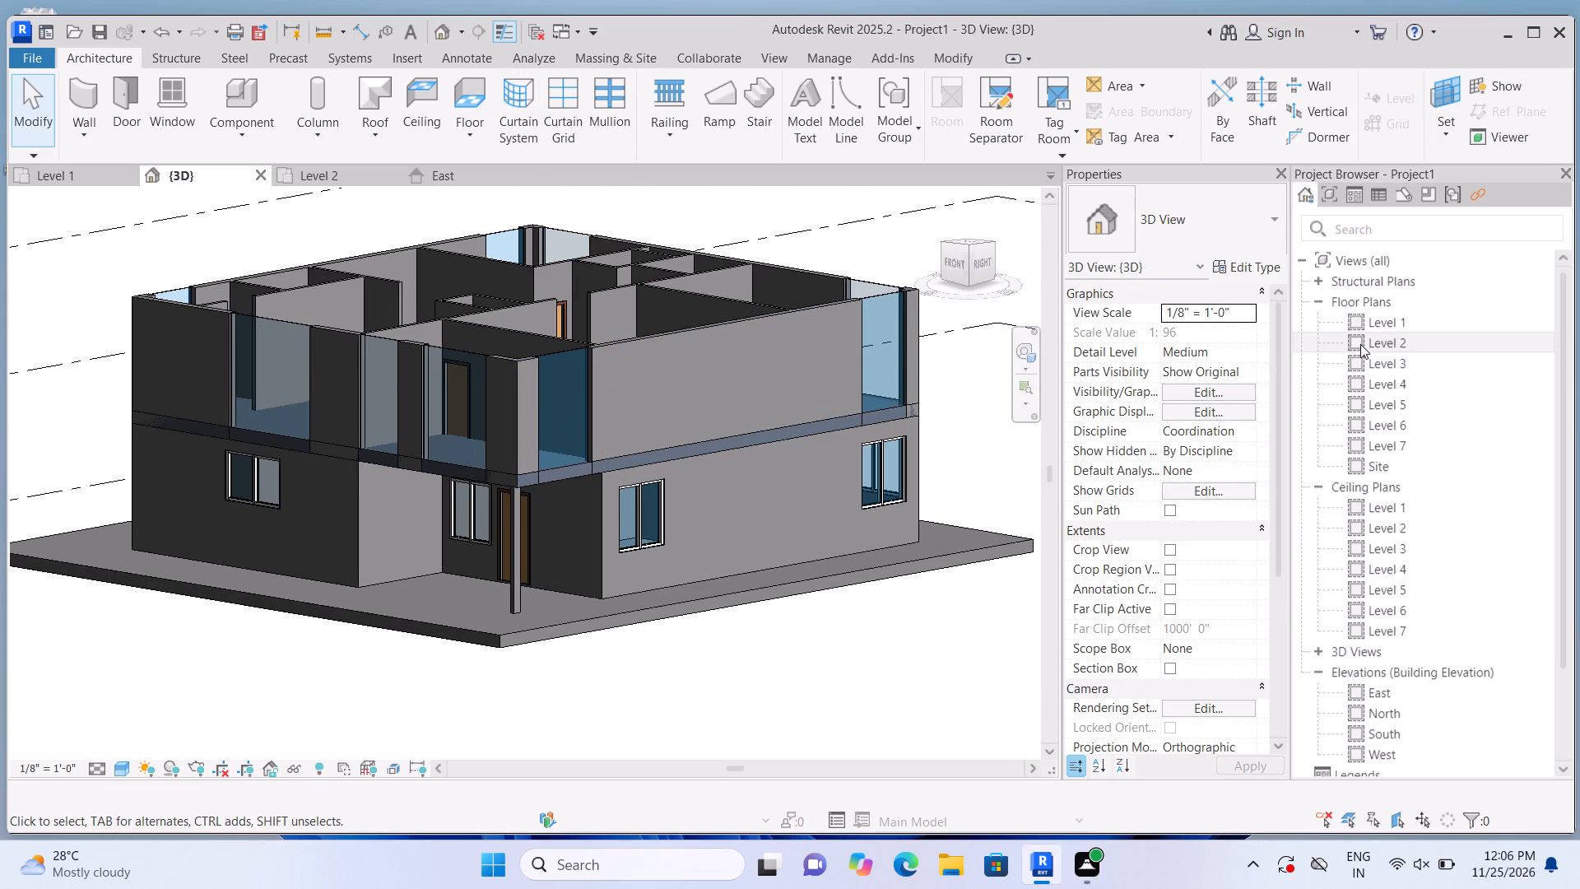
Open the Level 3 floor plan and set its underlay base level to Level 2.
double_click(1353, 361)
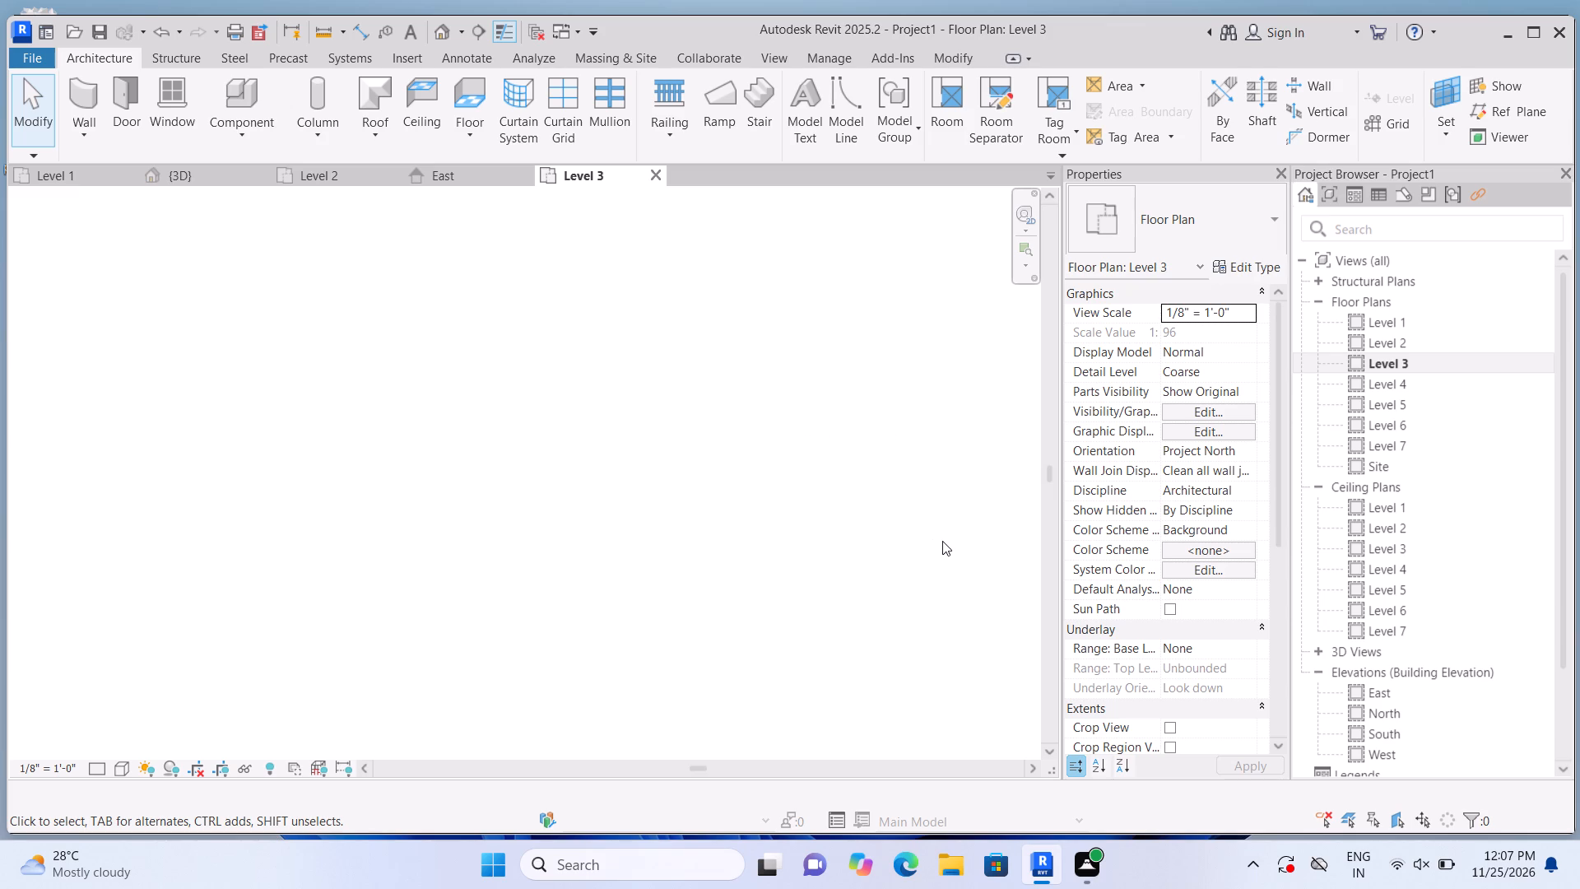
click(1259, 622)
click(1262, 621)
click(1234, 653)
click(1248, 646)
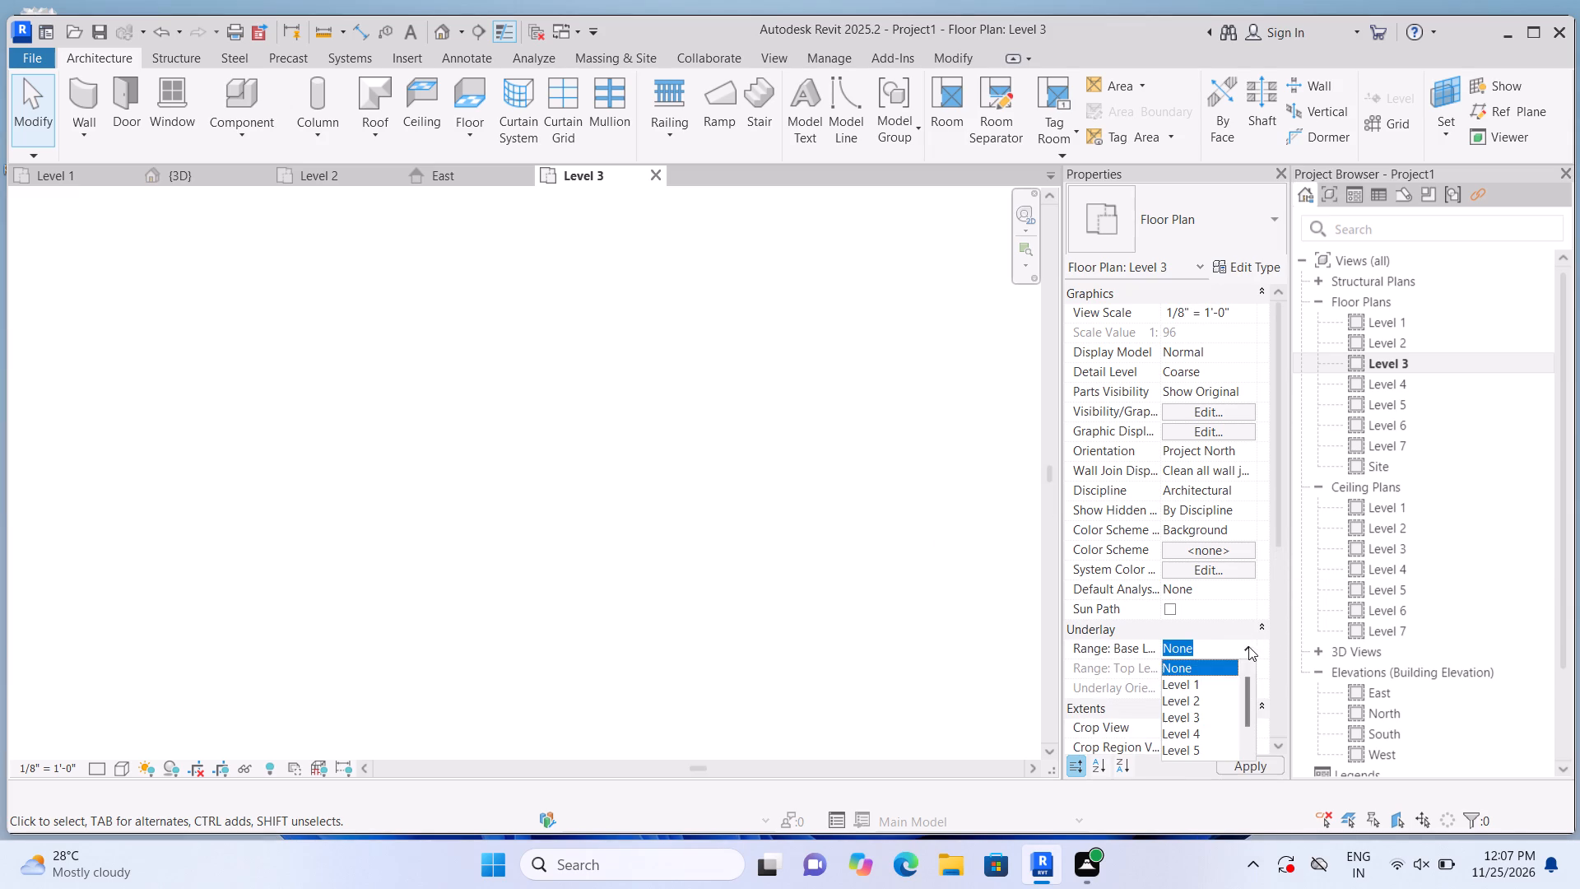
click(1195, 703)
click(1249, 764)
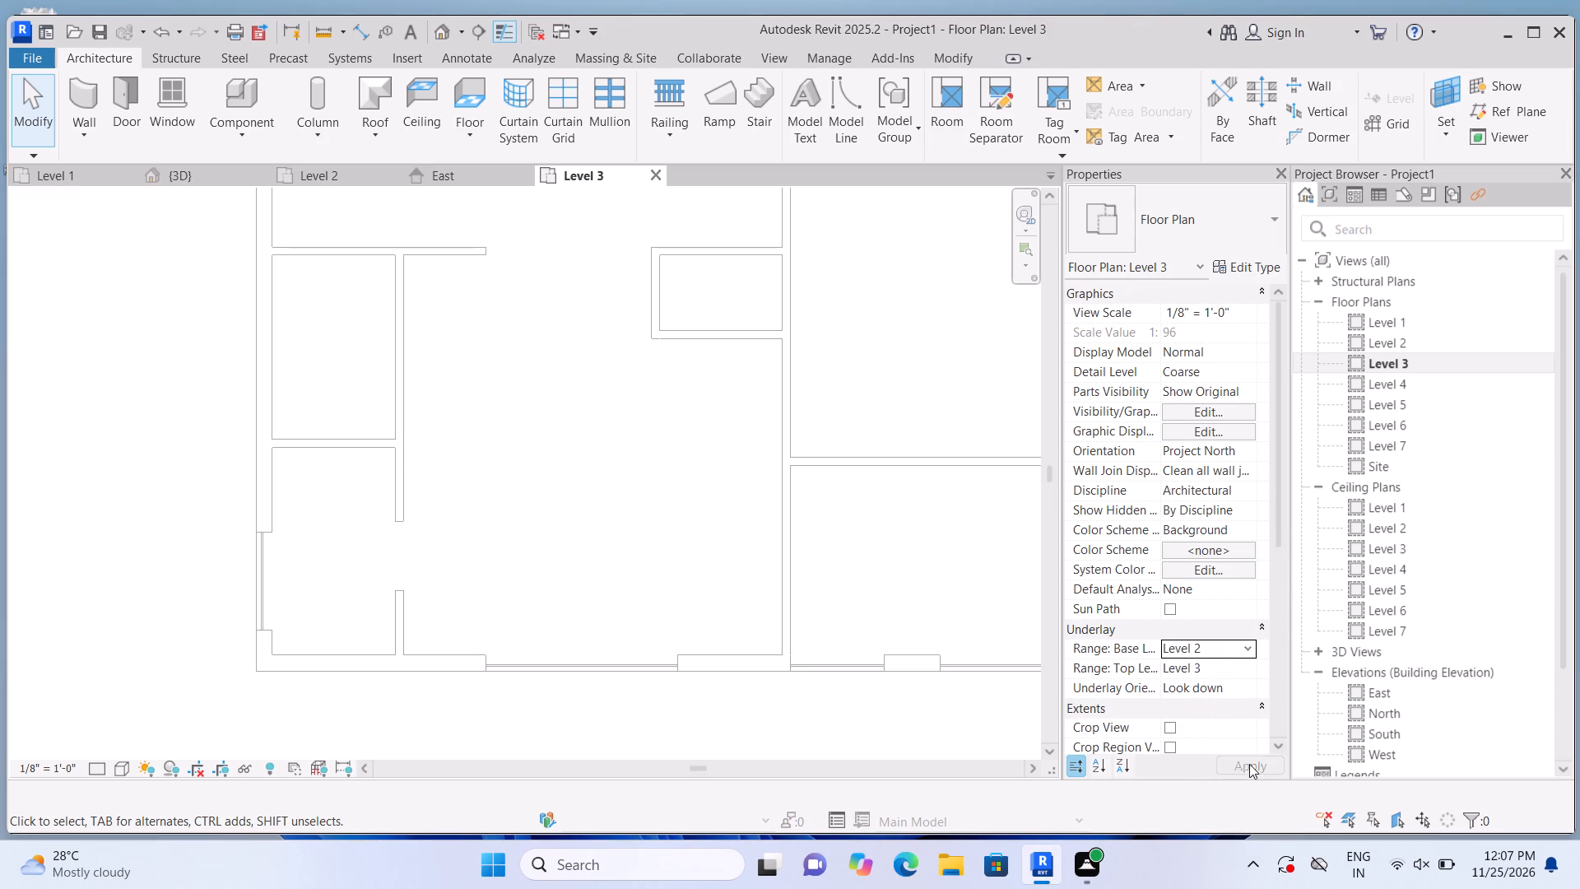
Create a sloped Generic - 12" footprint roof on Level 3 from a rectangle following the building's outer wall corners.
scroll(695, 659, down, 6)
middle_drag(730, 491, 730, 603)
scroll(729, 593, down, 1)
scroll(737, 393, up, 2)
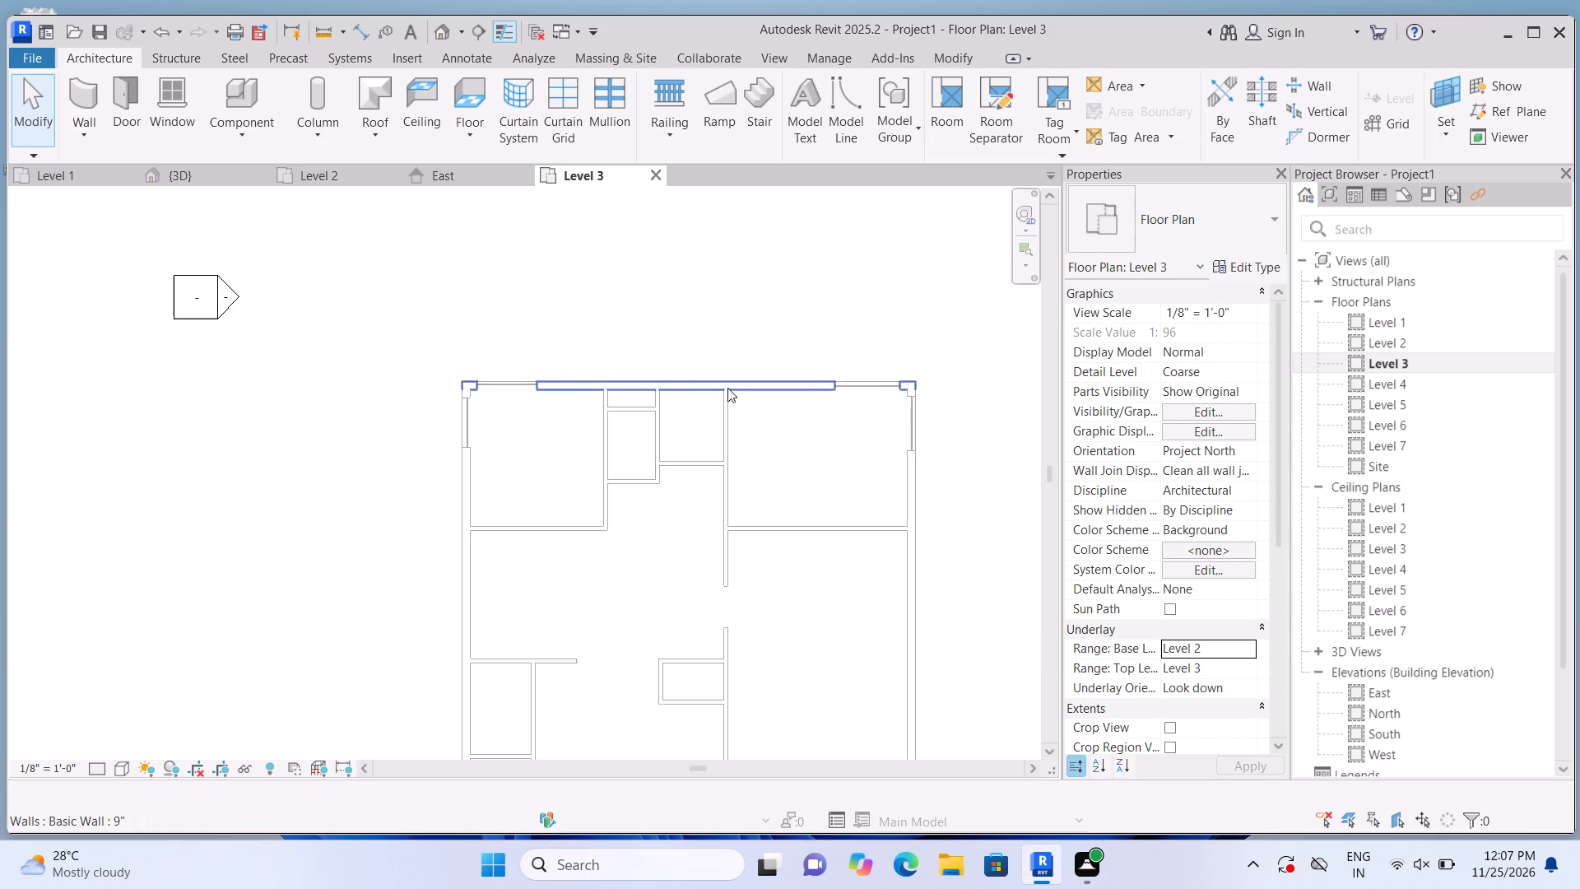
scroll(727, 388, up, 3)
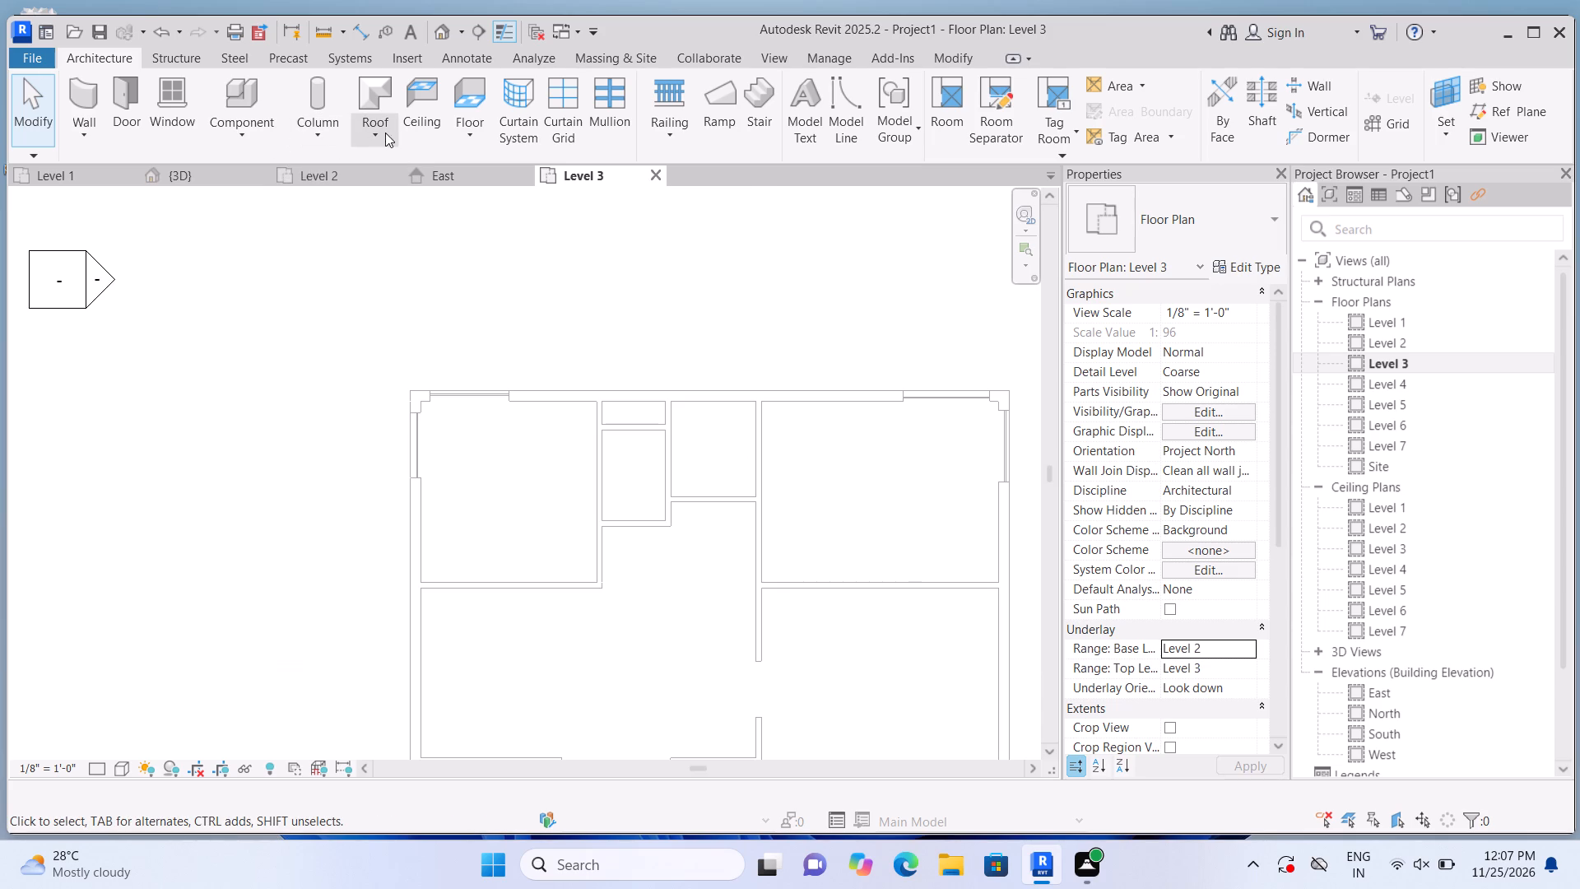
click(374, 134)
click(386, 183)
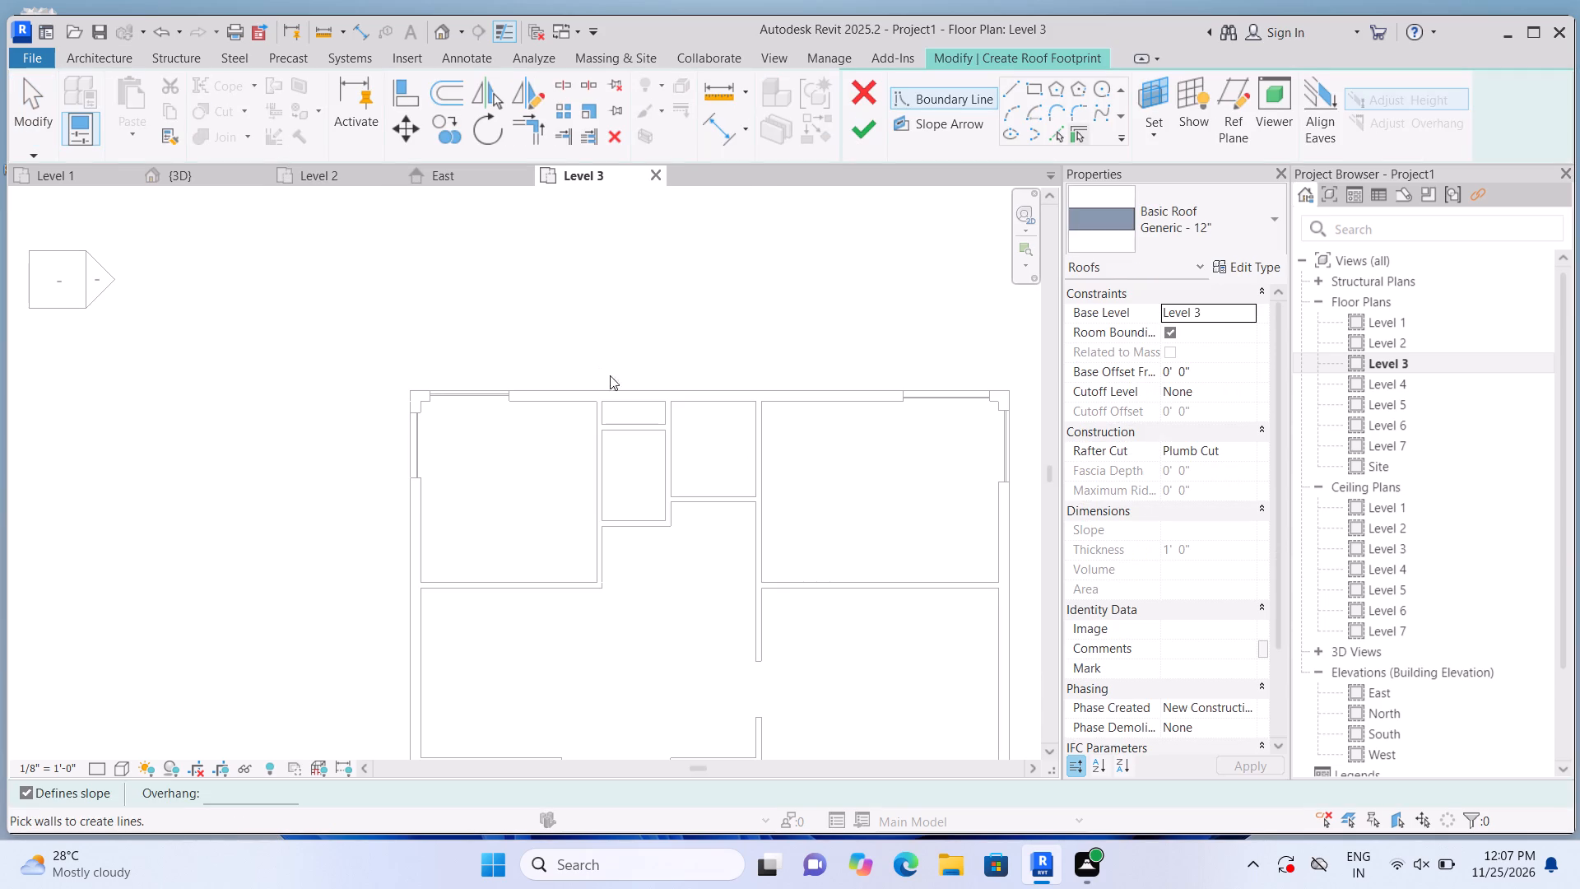
click(1031, 94)
scroll(524, 384, up, 6)
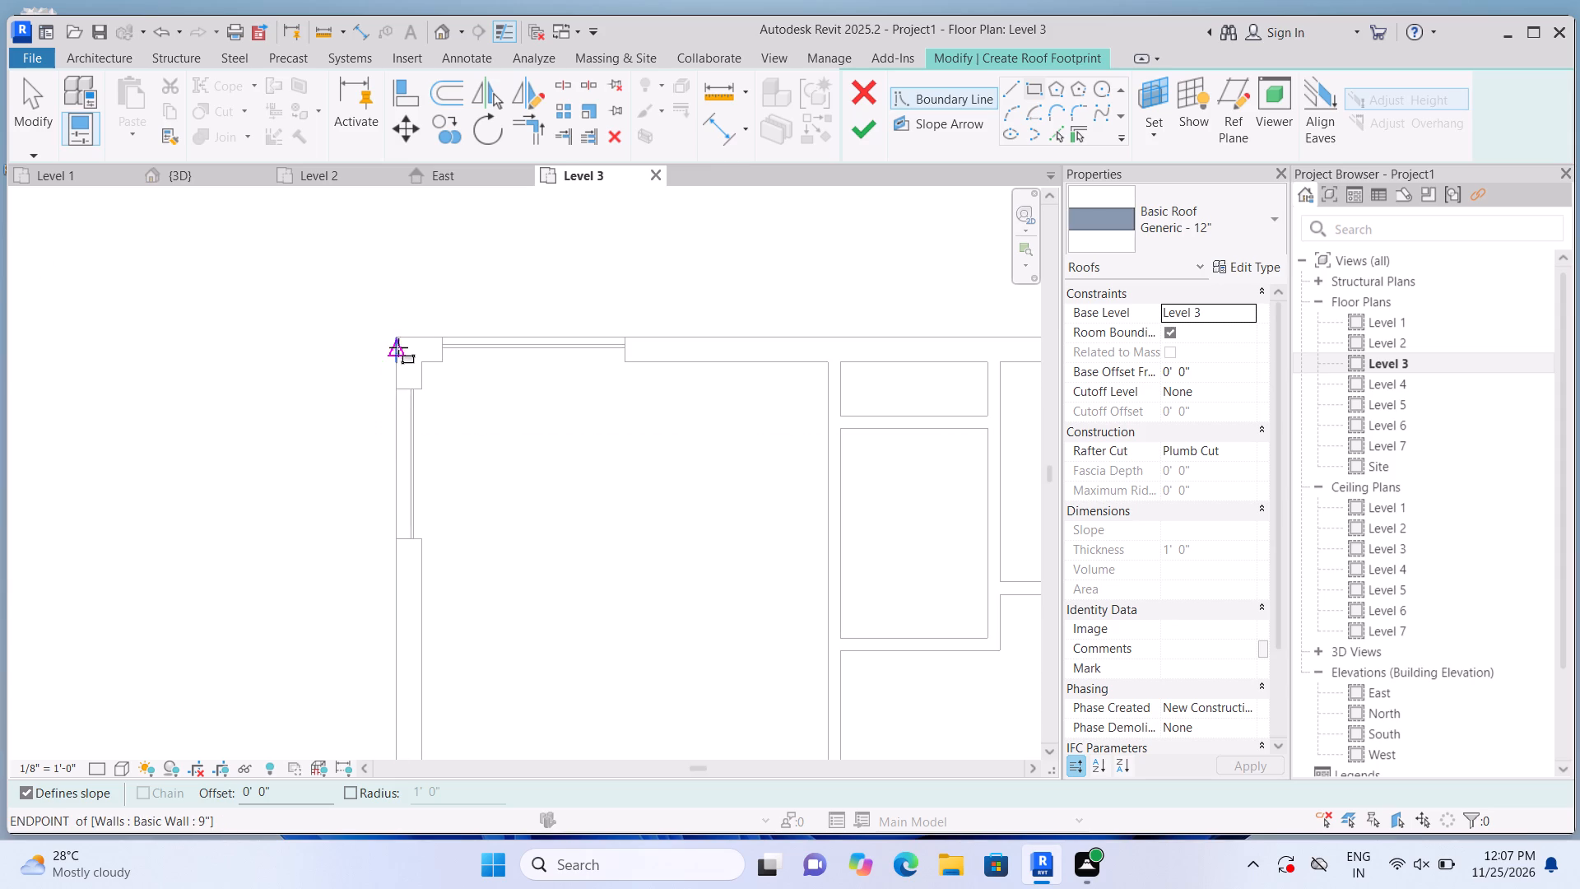
click(398, 337)
scroll(489, 432, down, 10)
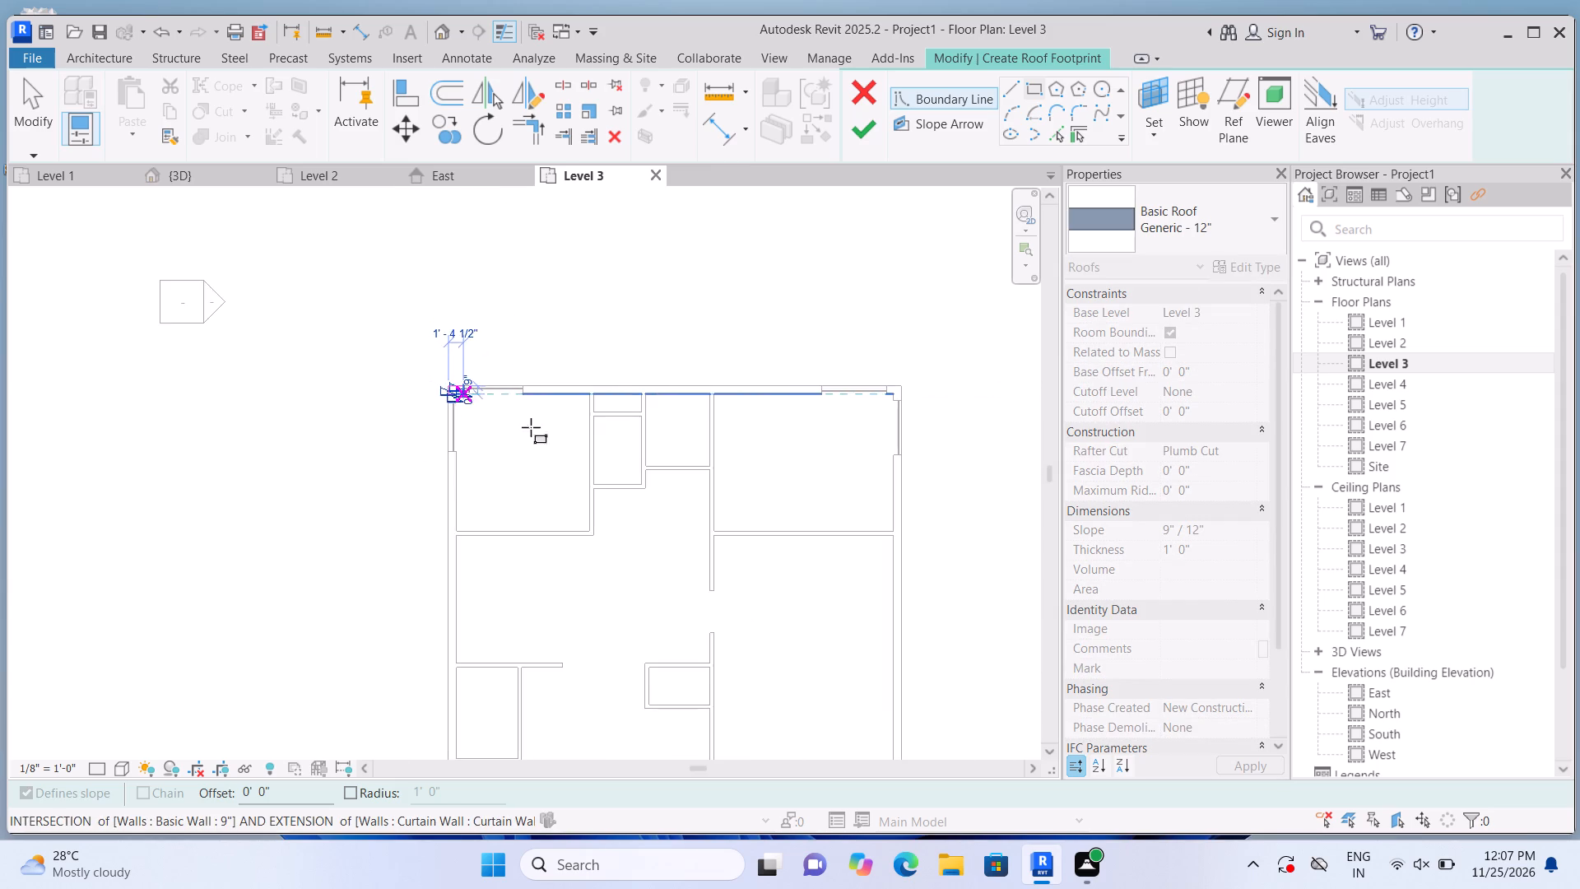
scroll(682, 503, down, 4)
scroll(742, 660, up, 7)
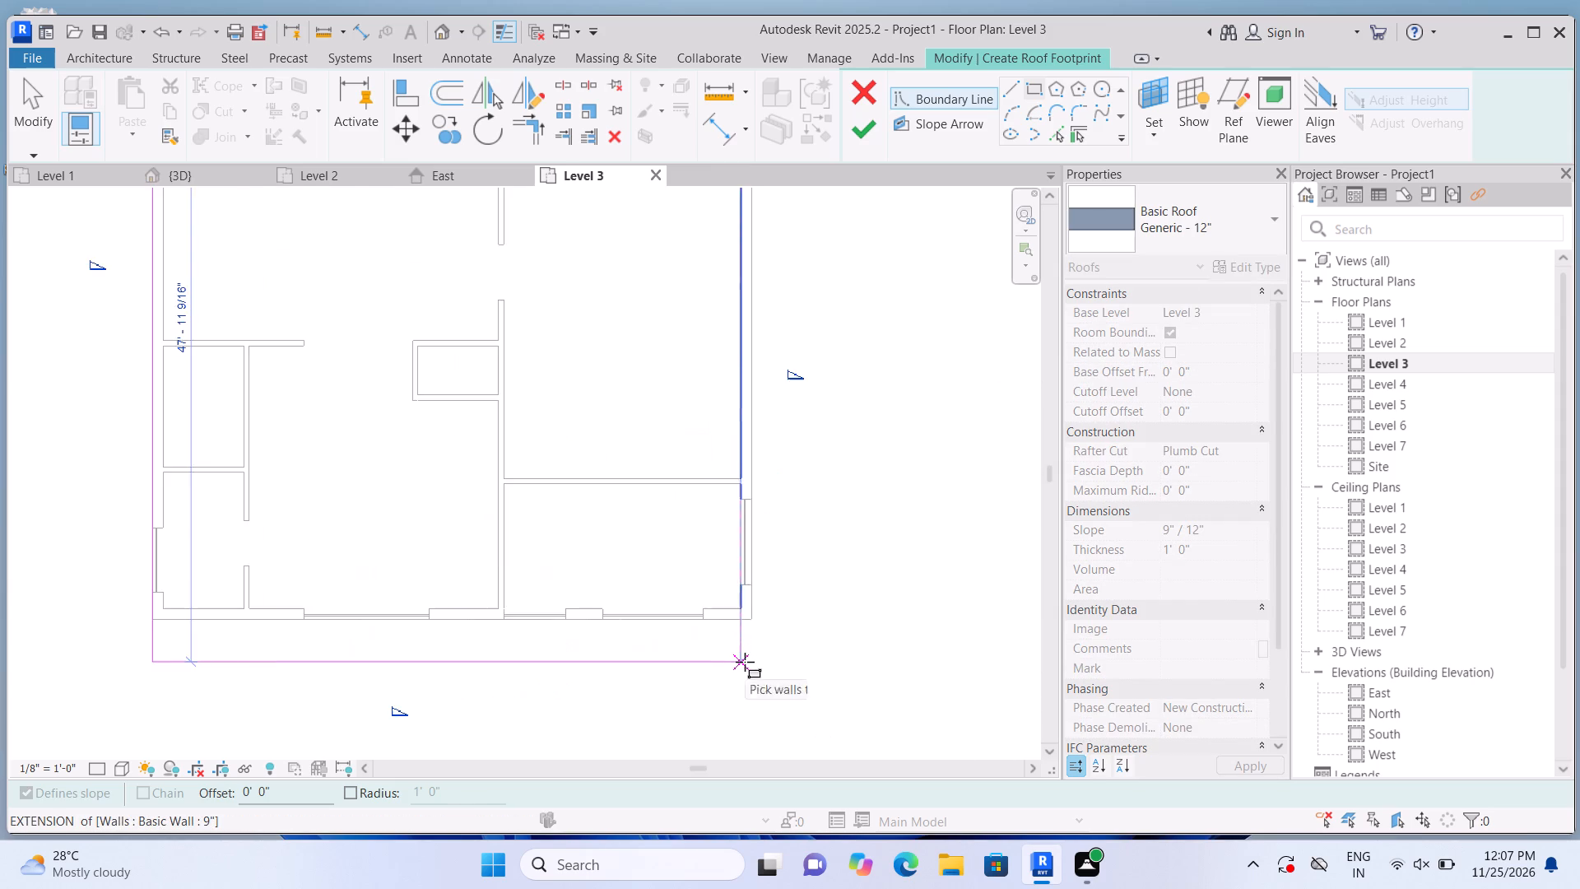
scroll(745, 662, up, 3)
click(753, 612)
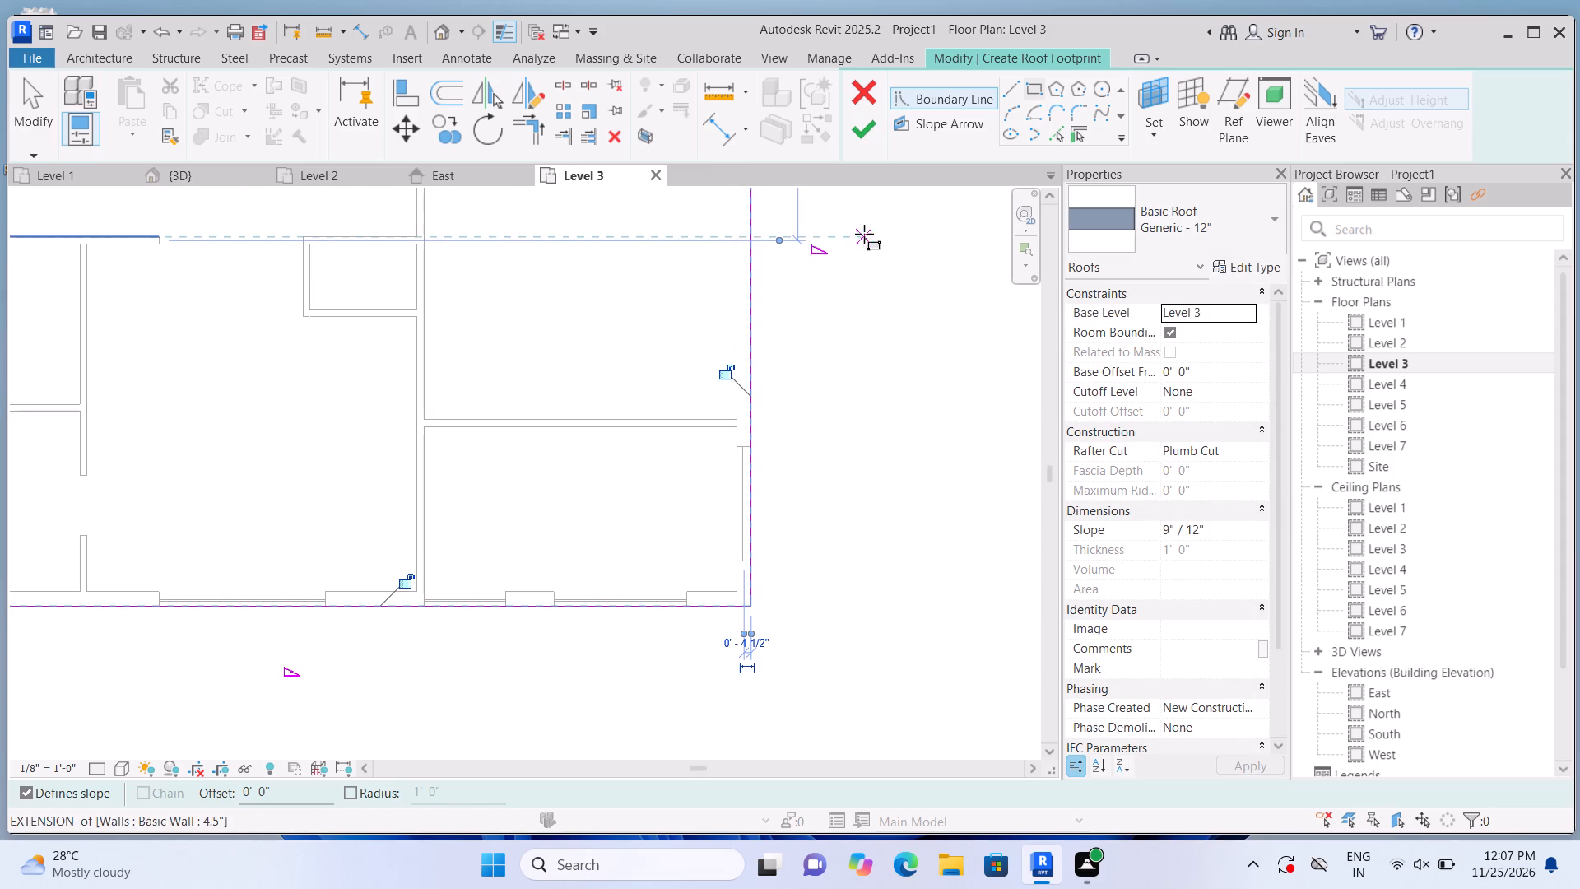
click(874, 139)
Examine the new roof and the Level 2 curtain walls below it in the 3D view.
scroll(853, 375, down, 4)
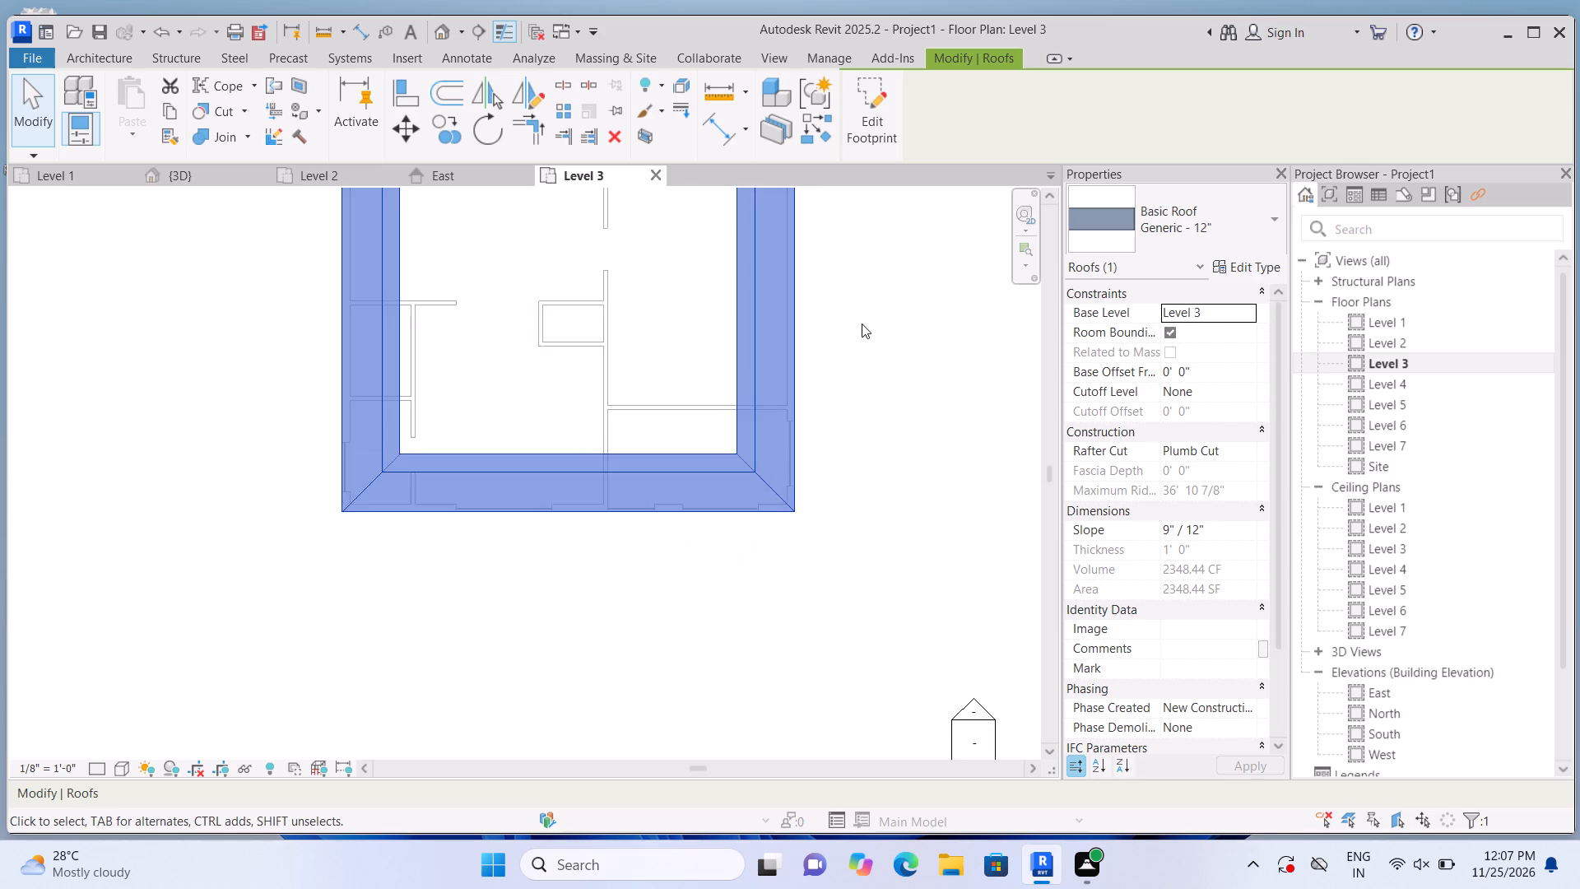
middle_drag(862, 328, 841, 488)
scroll(852, 431, up, 2)
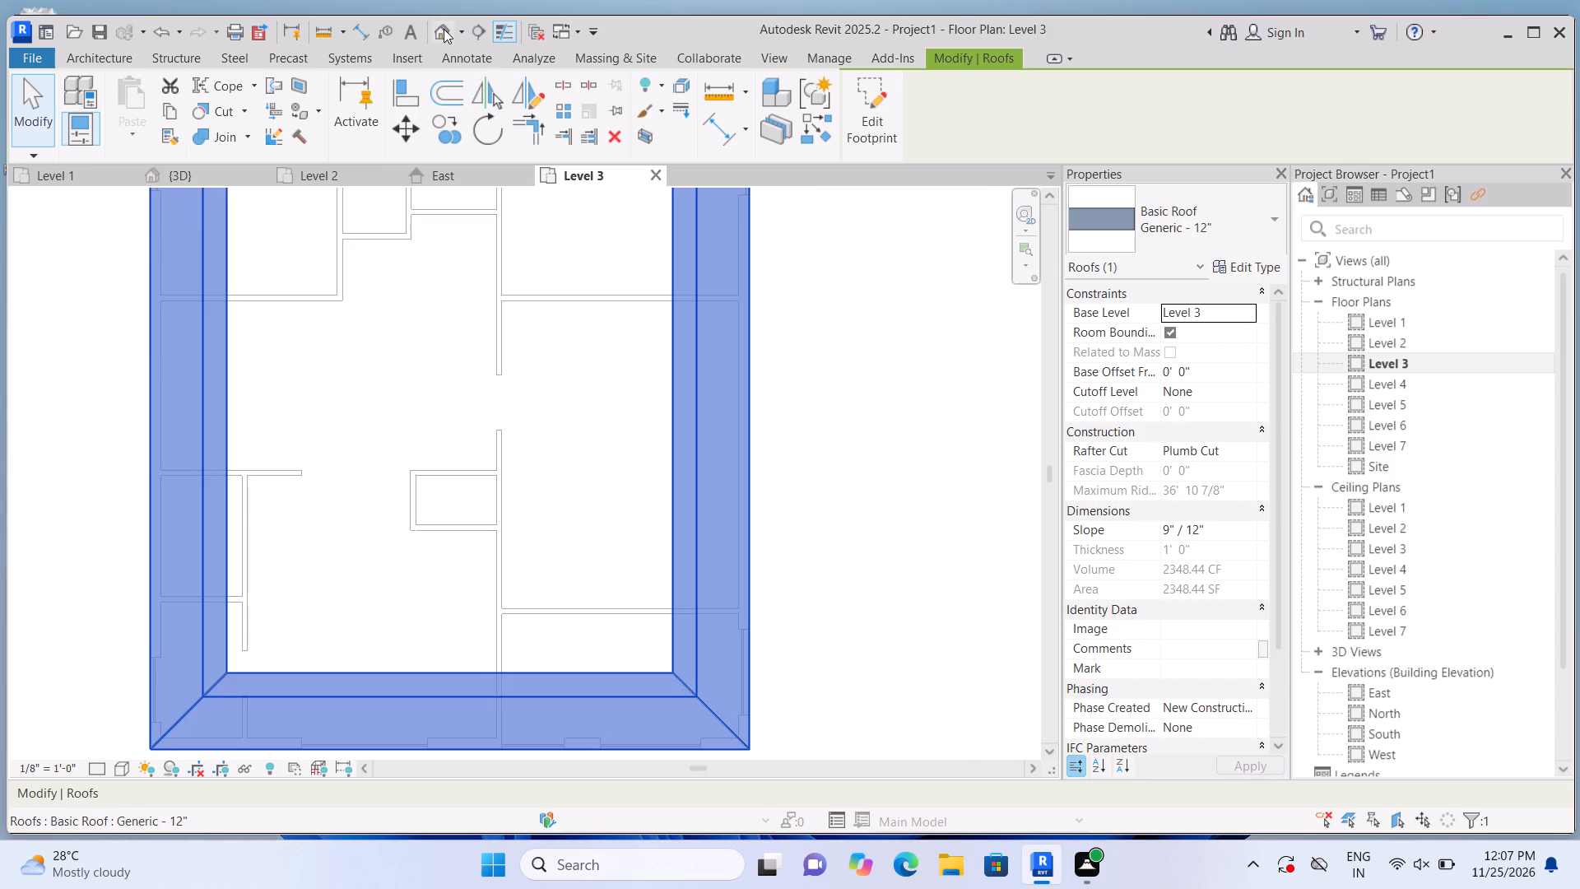
click(444, 29)
middle_drag(581, 385, 559, 496)
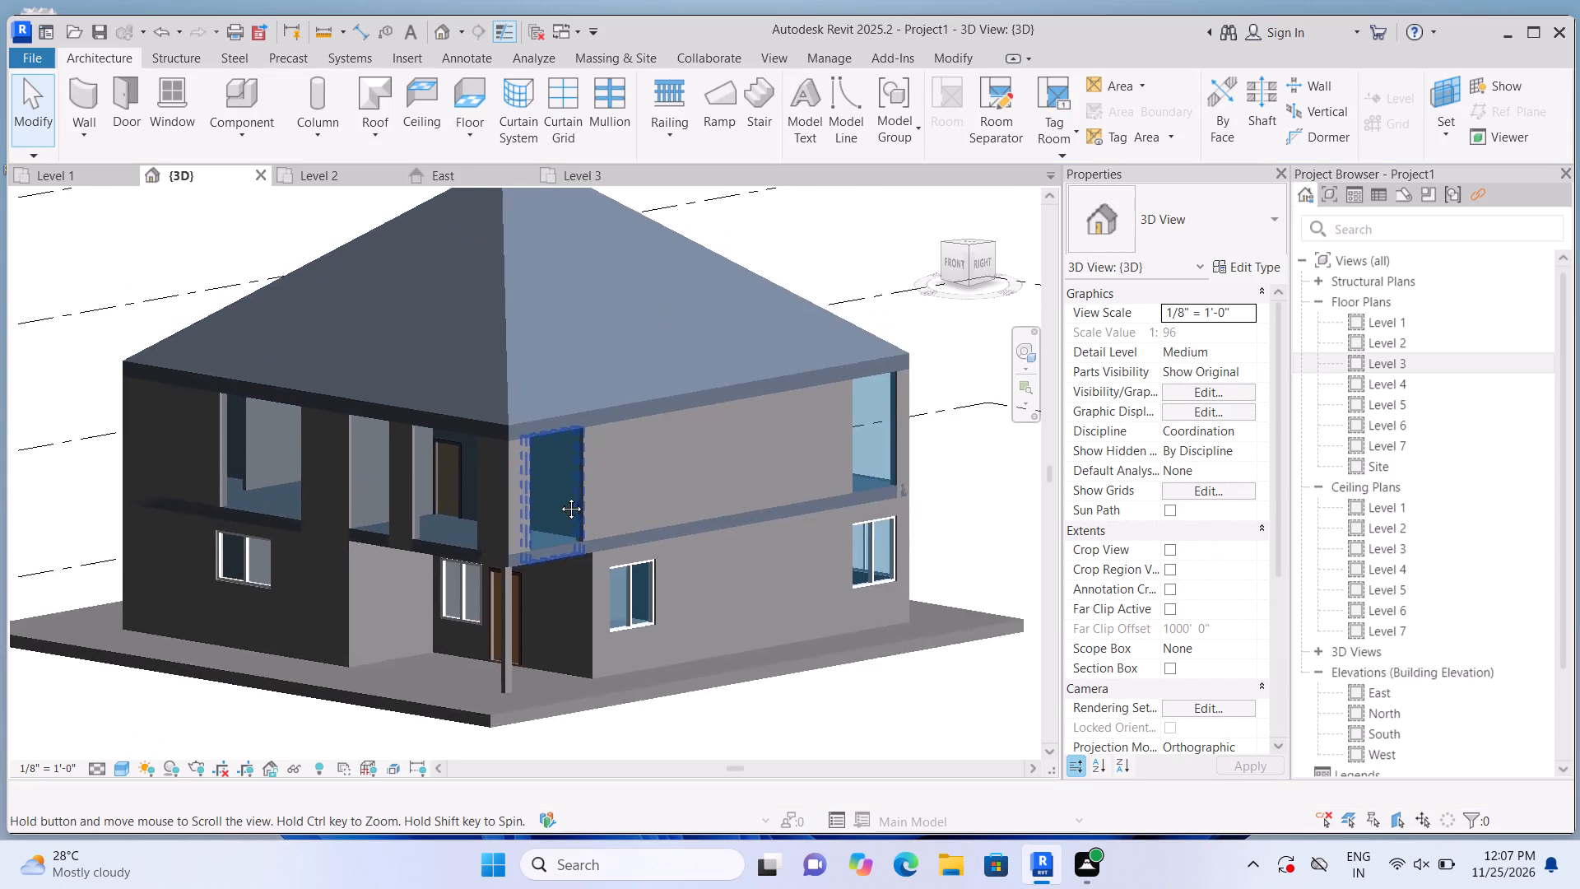
middle_drag(559, 496, 550, 545)
scroll(579, 569, up, 3)
middle_drag(619, 557, 652, 473)
scroll(652, 473, up, 1)
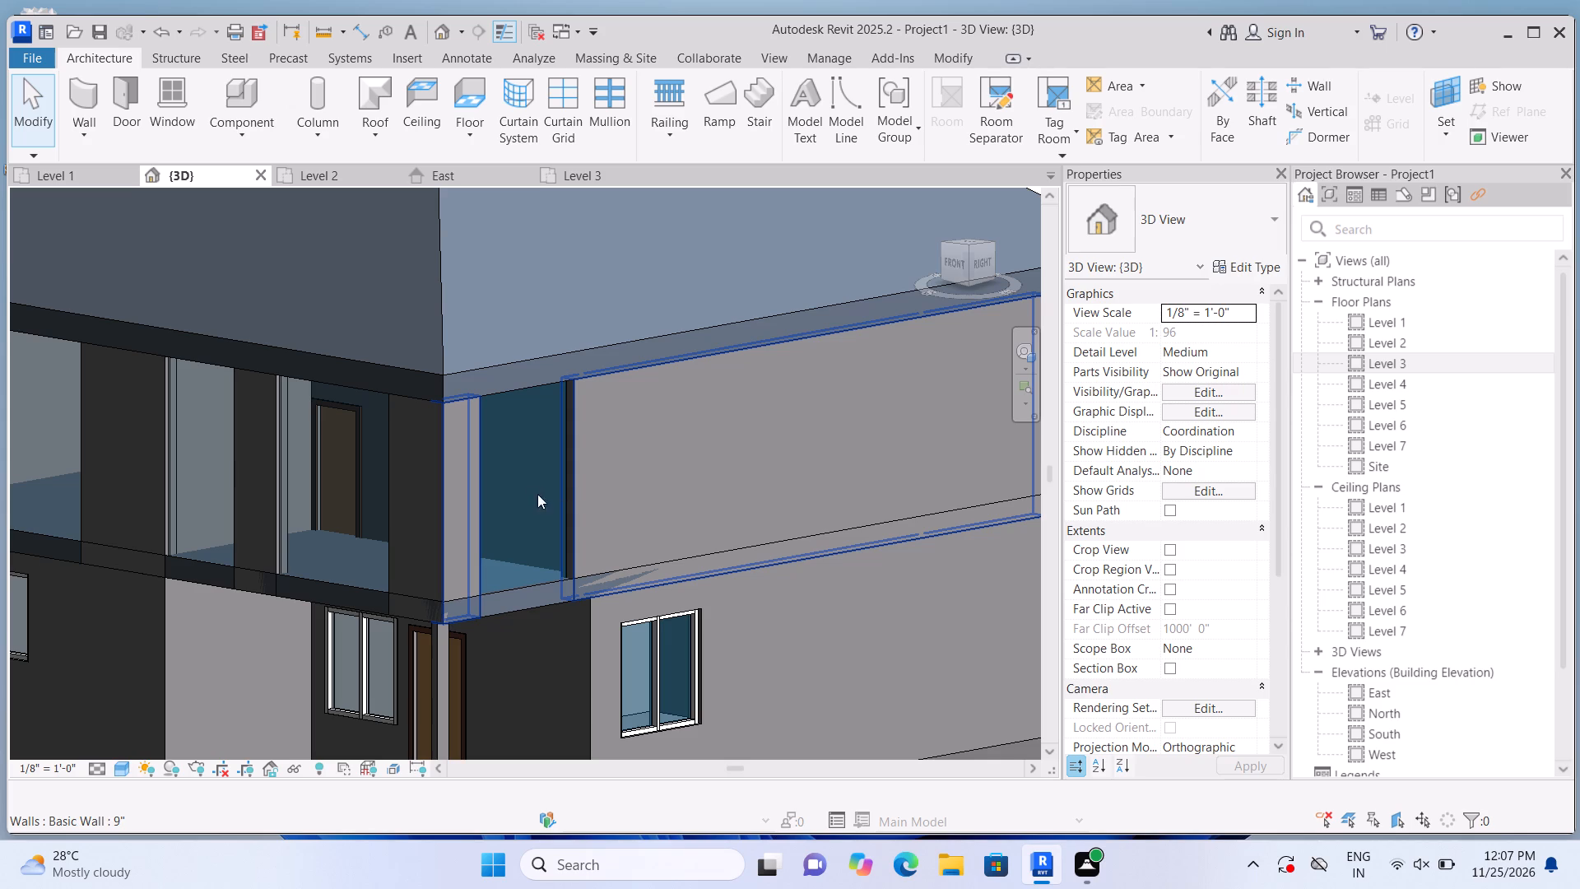
Reshape the 6'-0" curtain wall at the east wall's south end to about 3'-5" base offset and 5'-2" height.
scroll(536, 495, up, 7)
scroll(526, 533, down, 4)
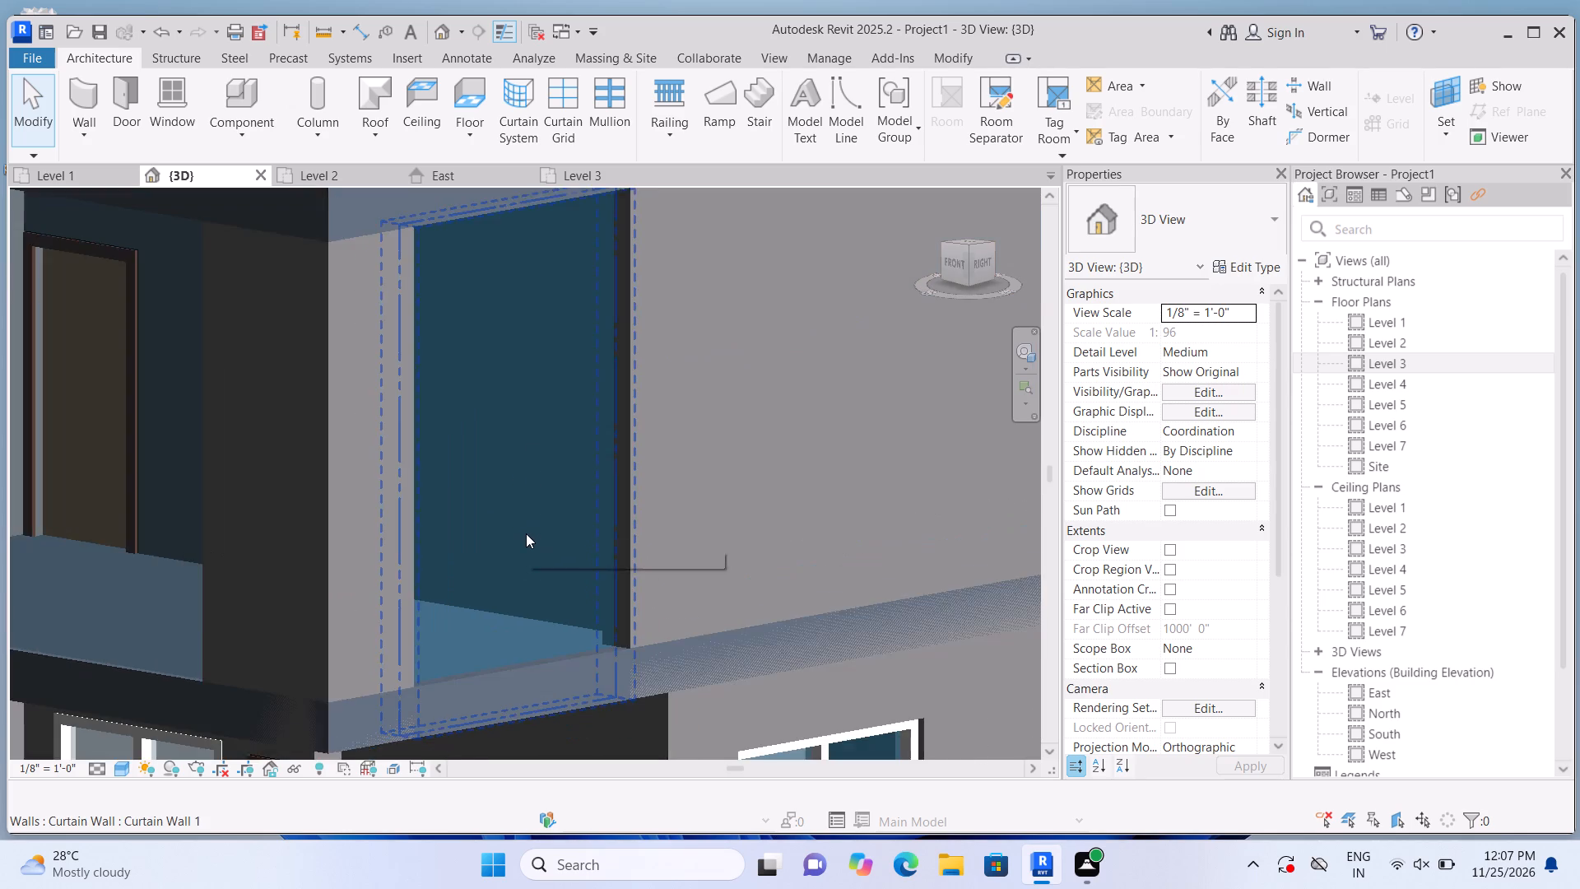
scroll(526, 533, down, 1)
click(543, 519)
scroll(533, 570, up, 4)
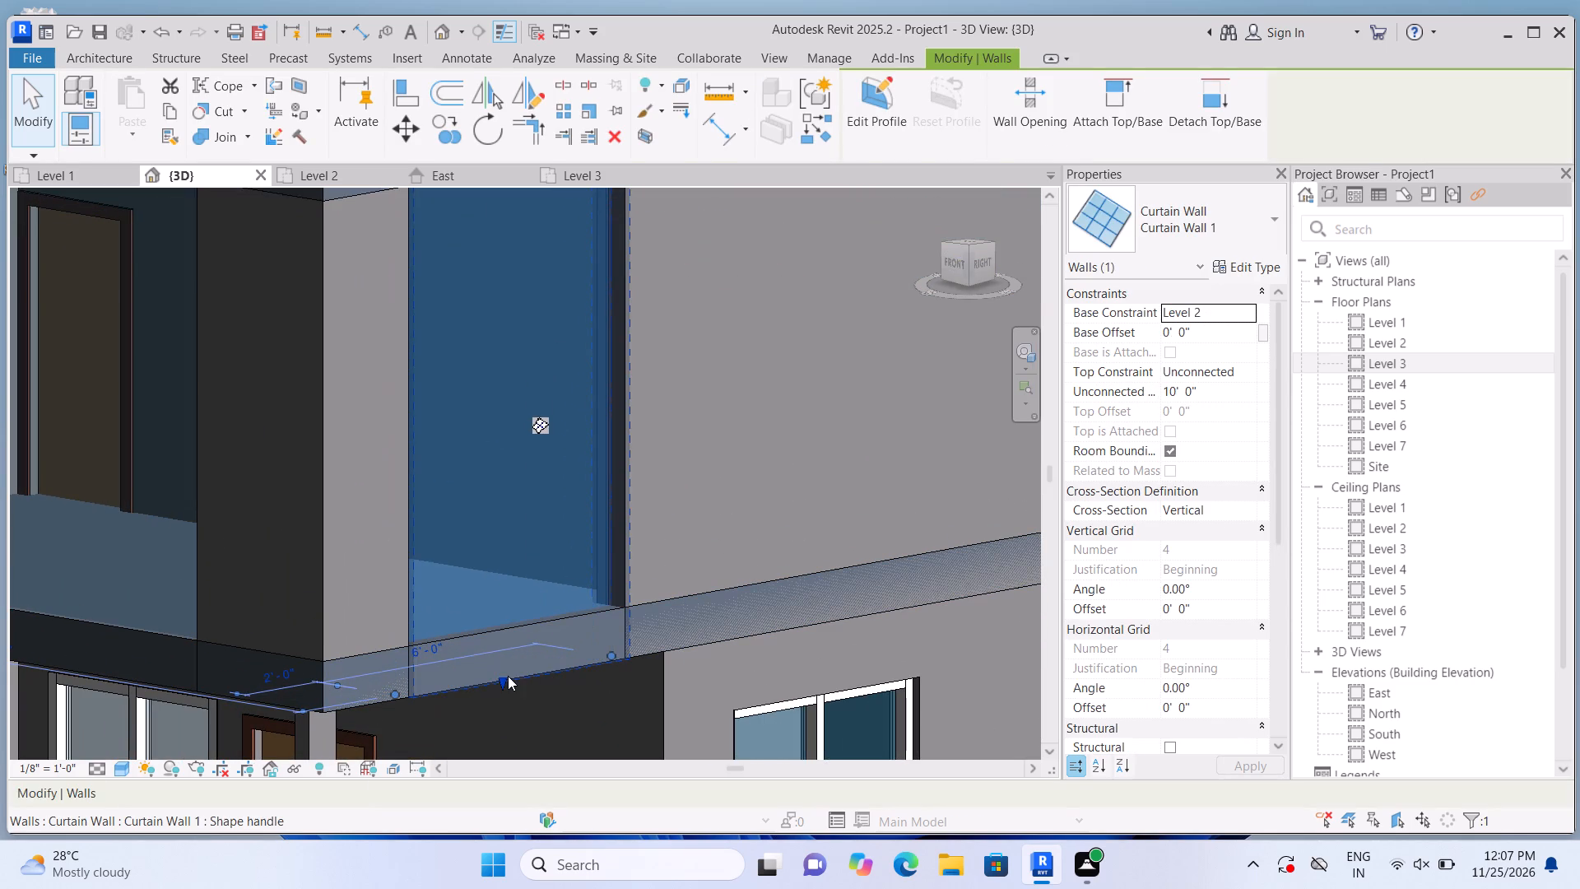
drag(502, 681, 533, 493)
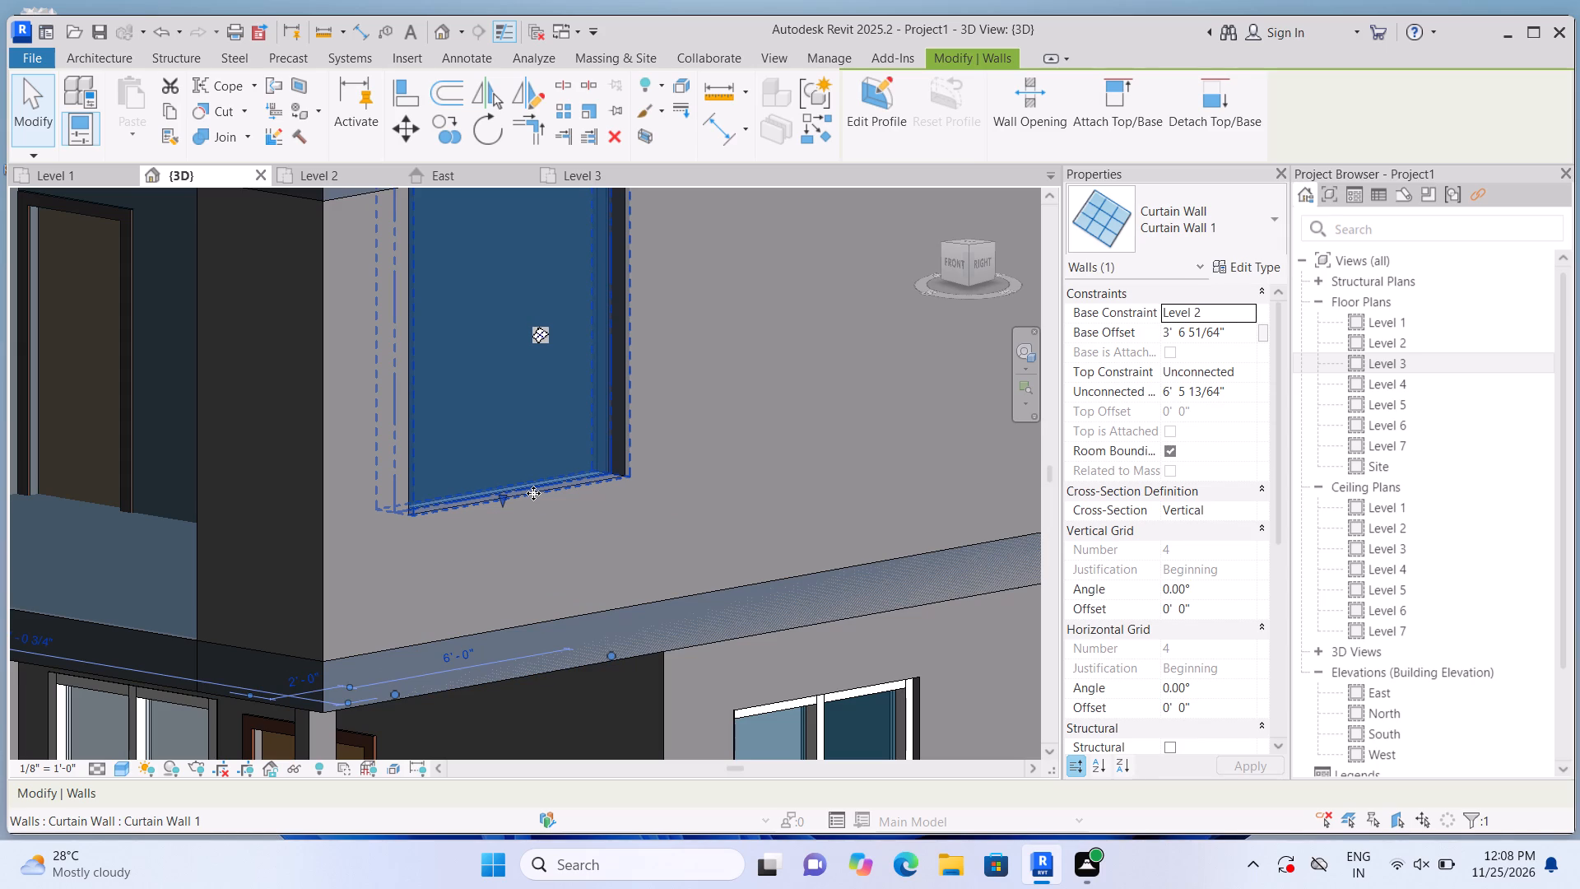
scroll(533, 493, down, 4)
middle_drag(627, 410, 624, 541)
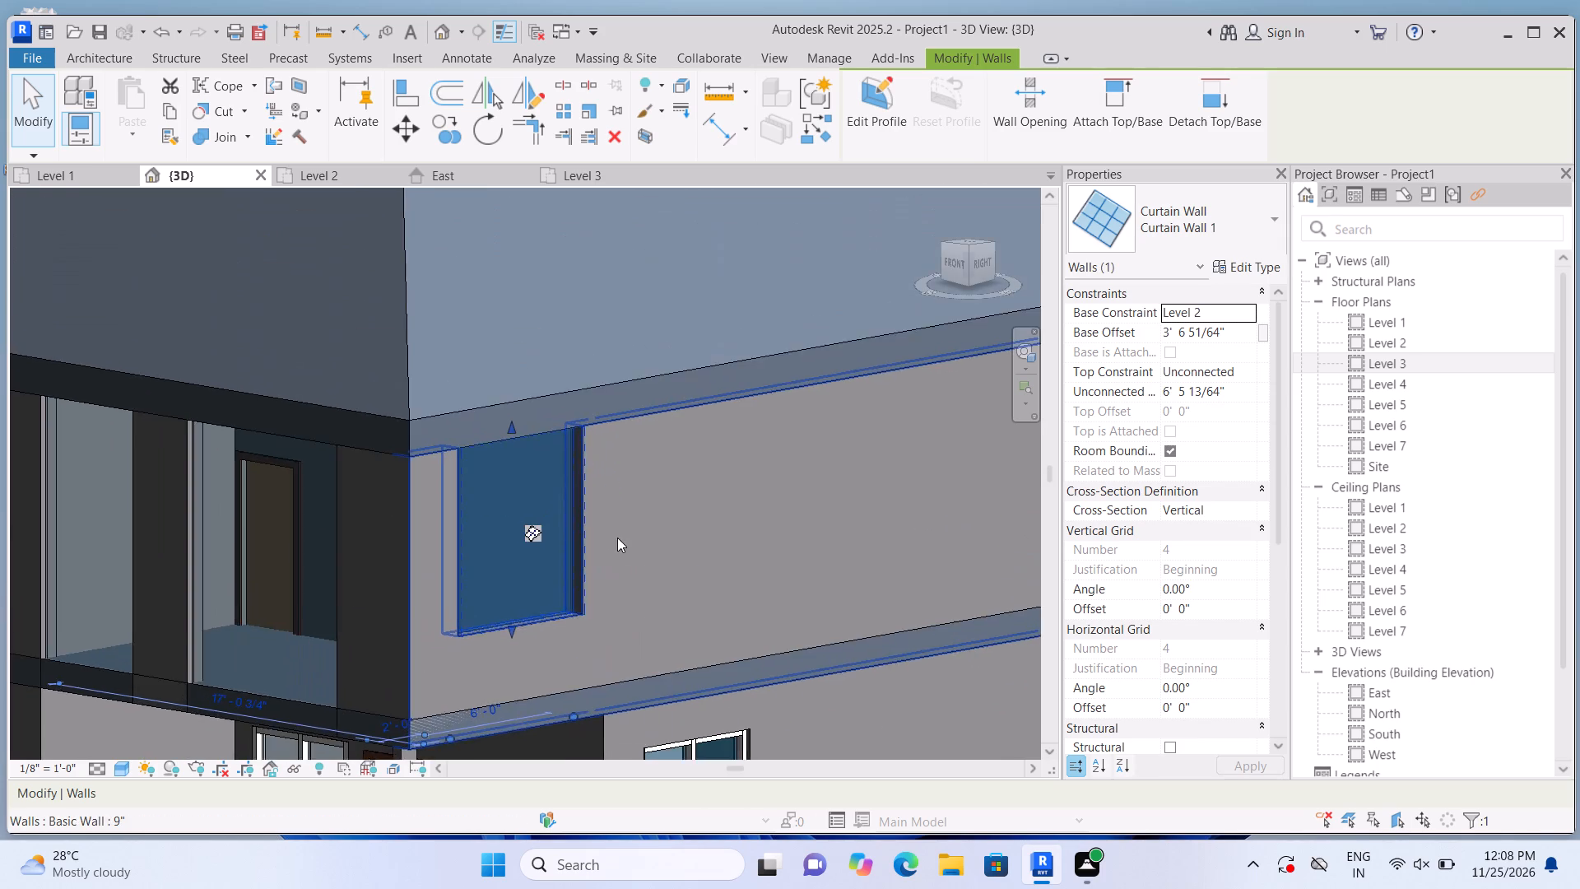
scroll(599, 529, up, 4)
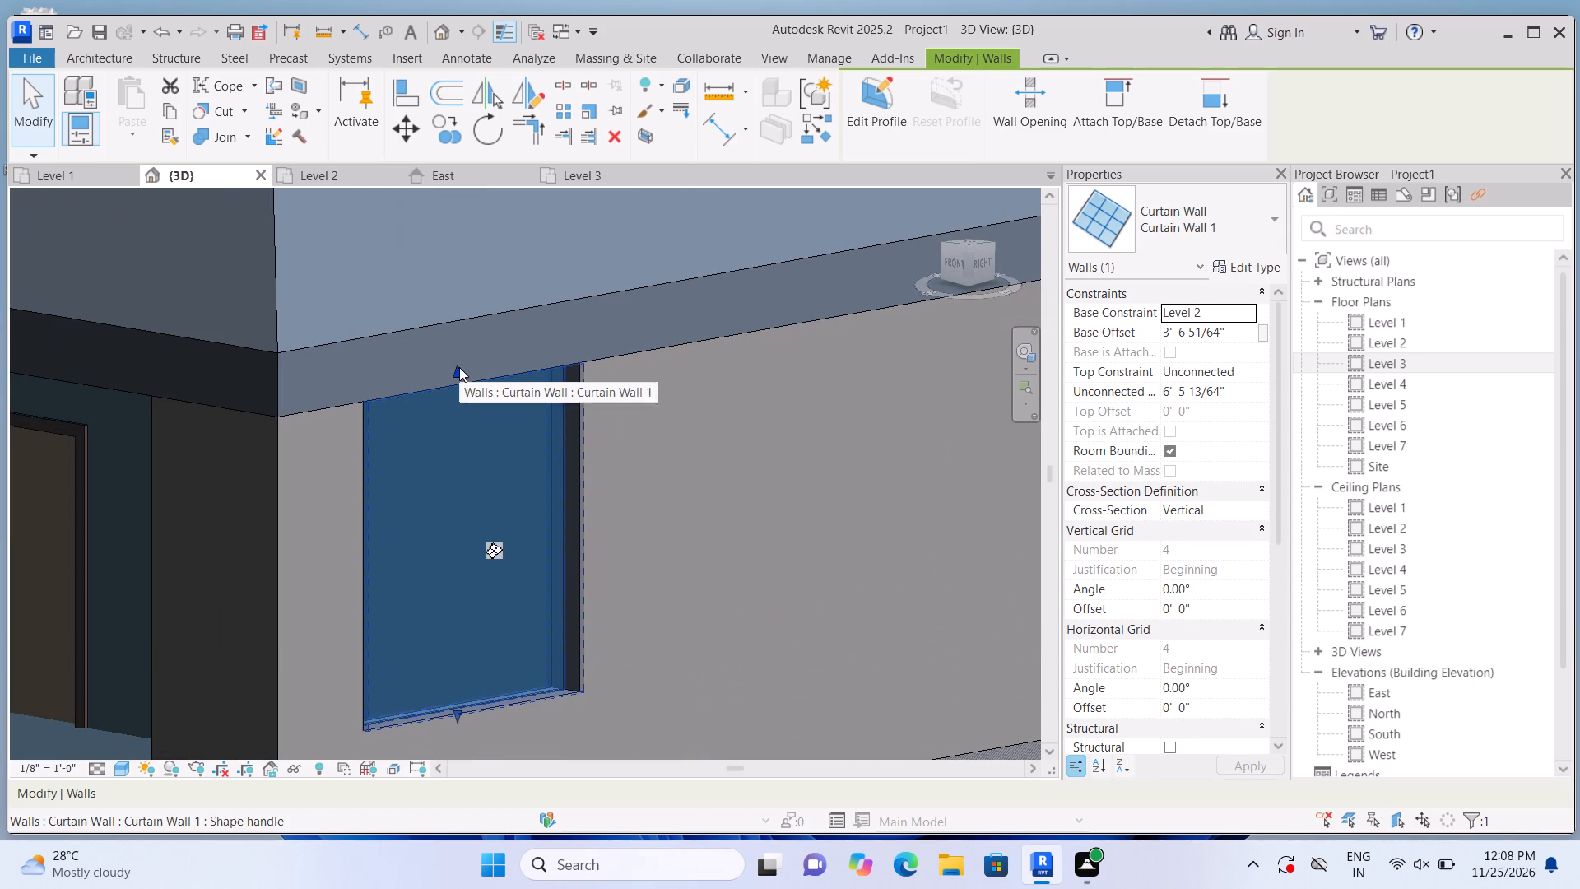
drag(459, 367, 469, 452)
scroll(475, 426, down, 4)
scroll(471, 581, up, 3)
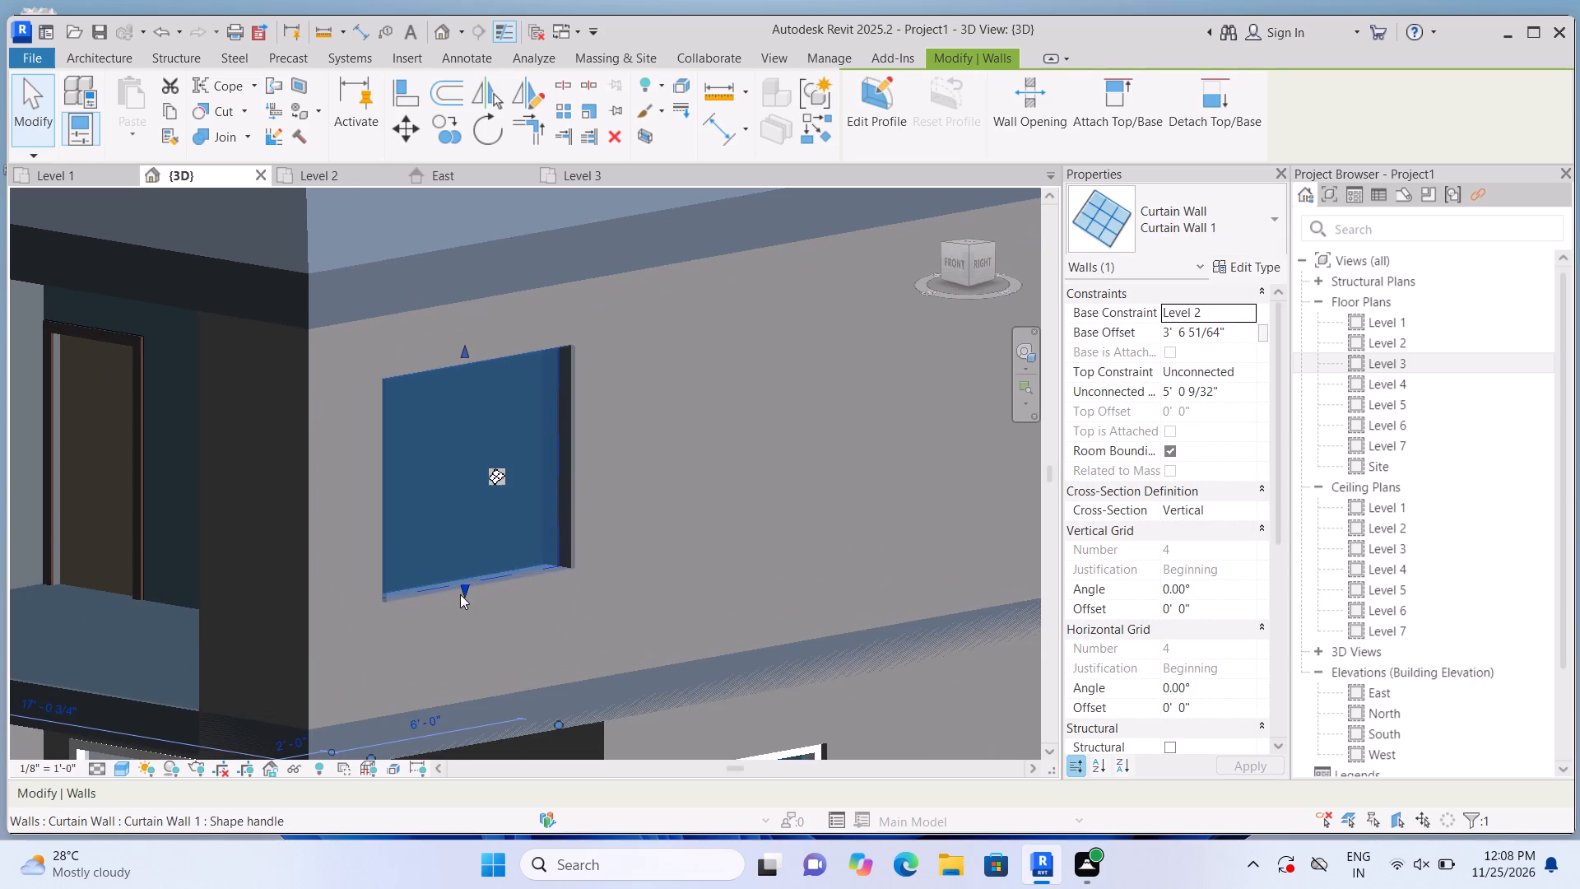
click(460, 589)
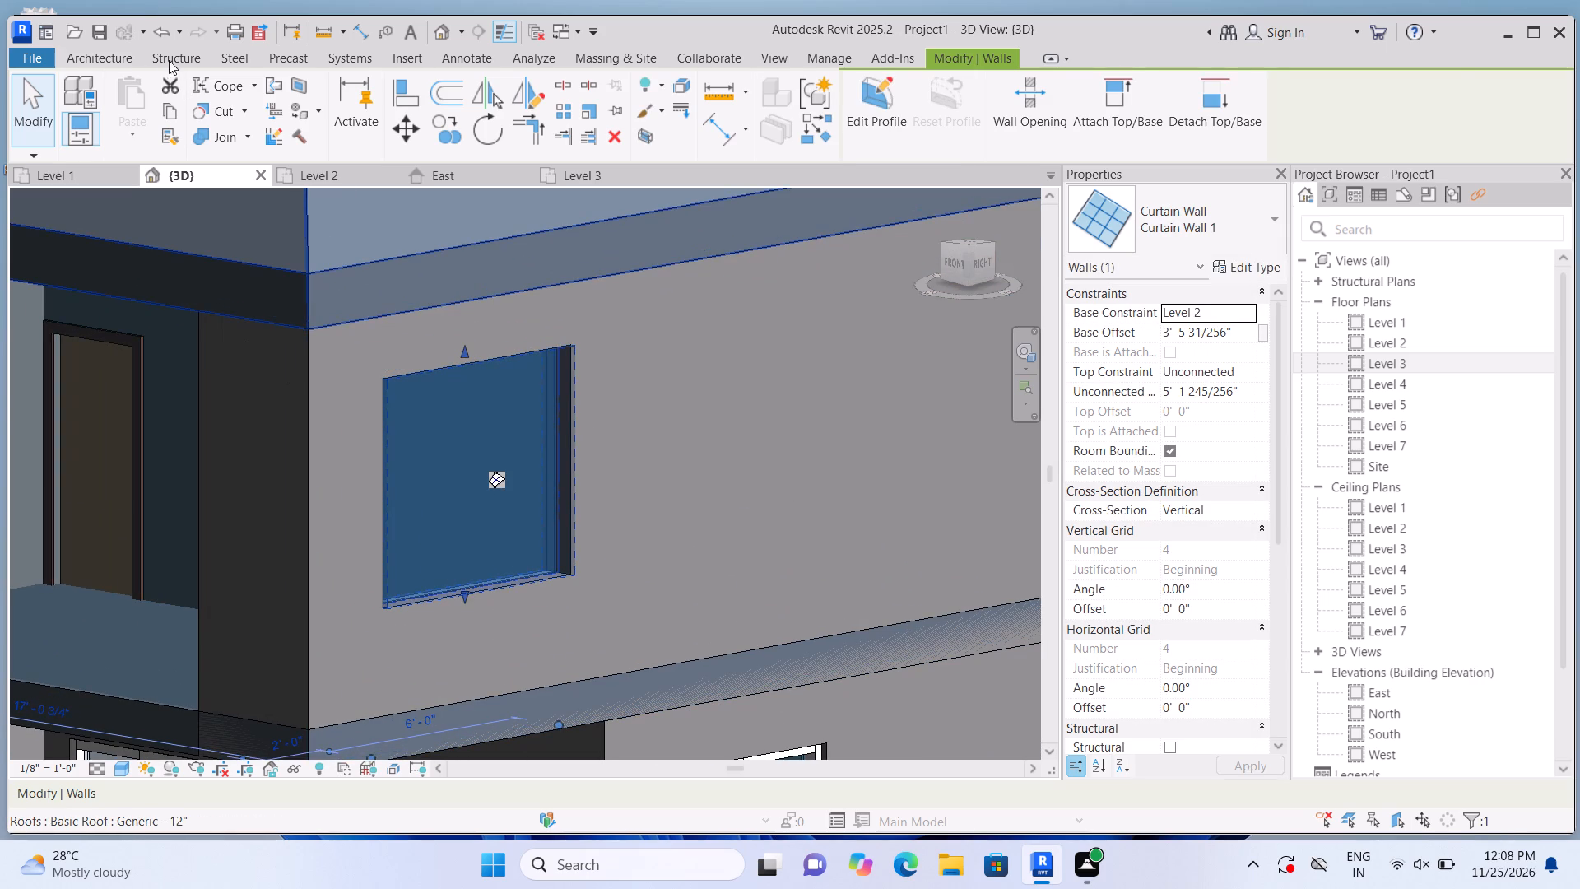
Divide the shortened curtain wall with a vertical curtain grid line near its middle, across all segments.
click(119, 56)
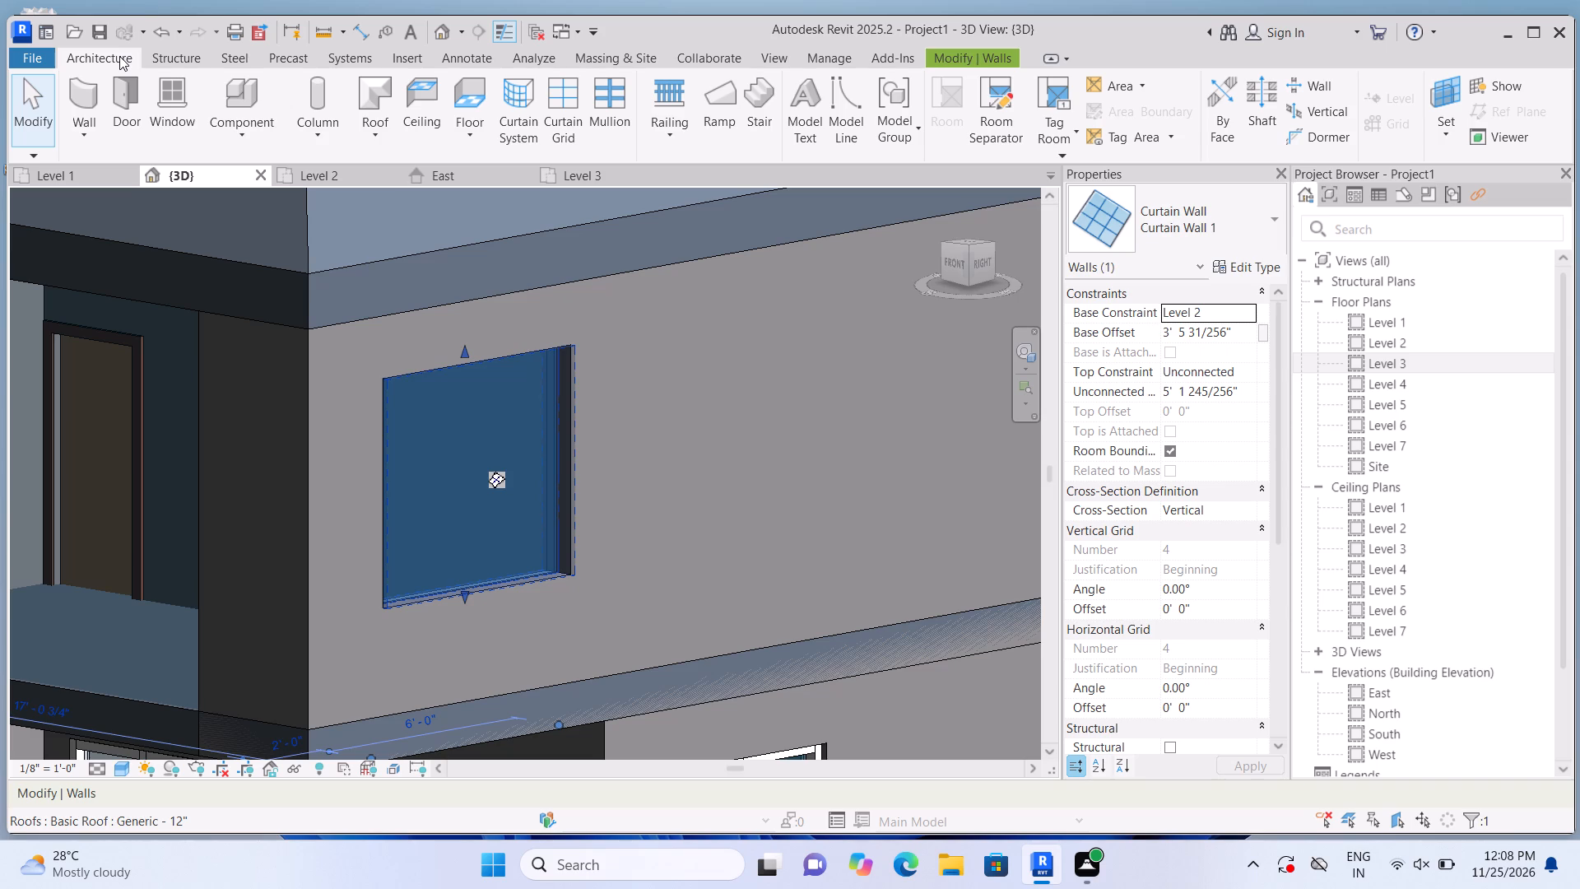
click(572, 128)
scroll(492, 392, up, 4)
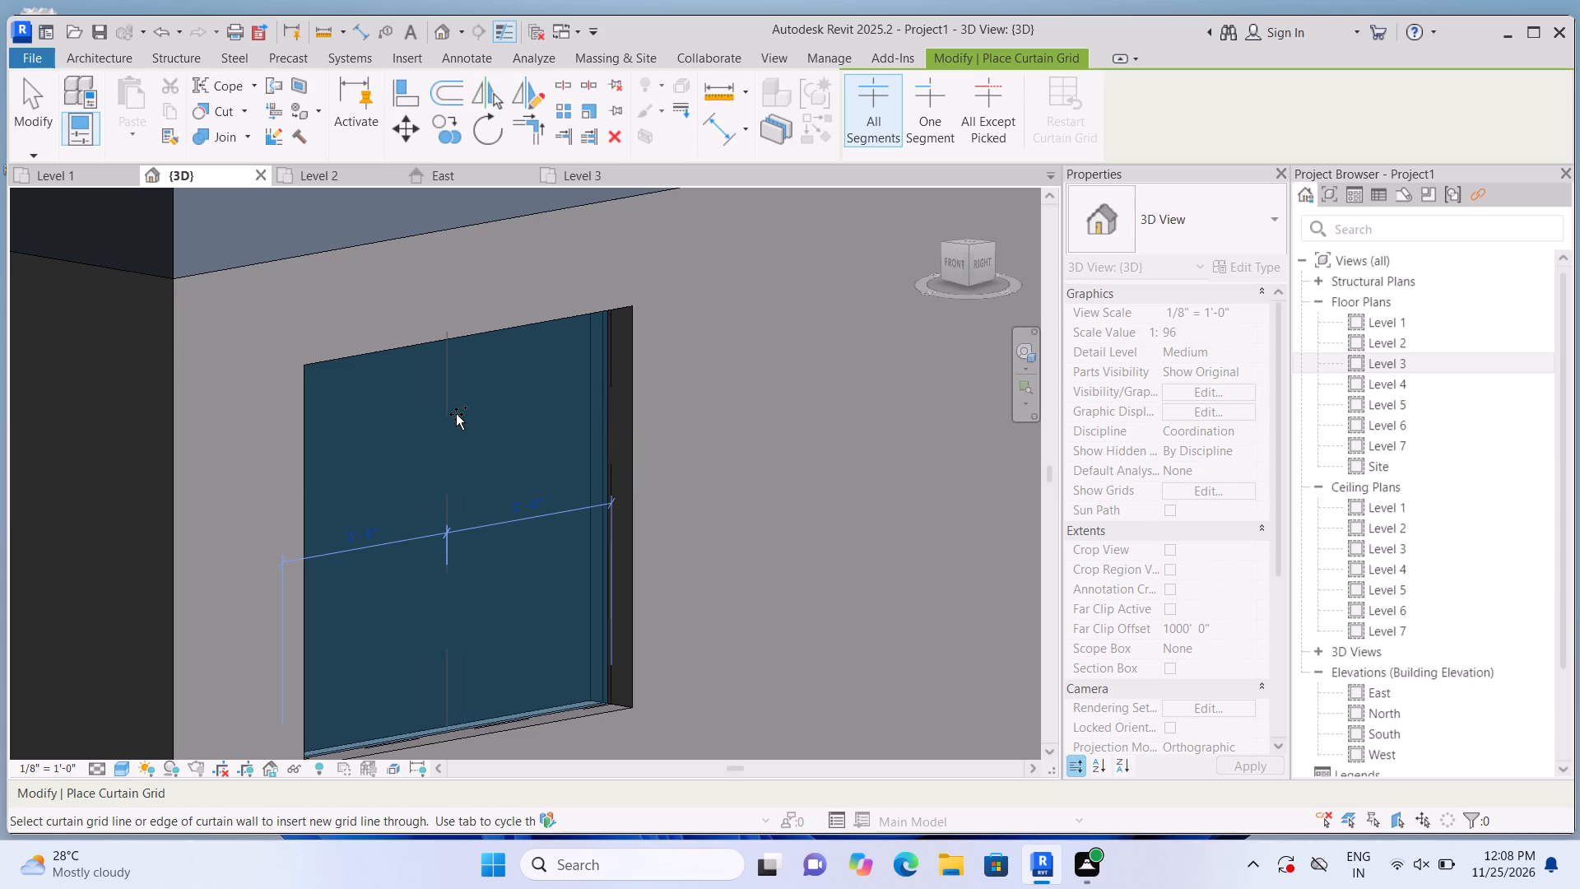
click(456, 414)
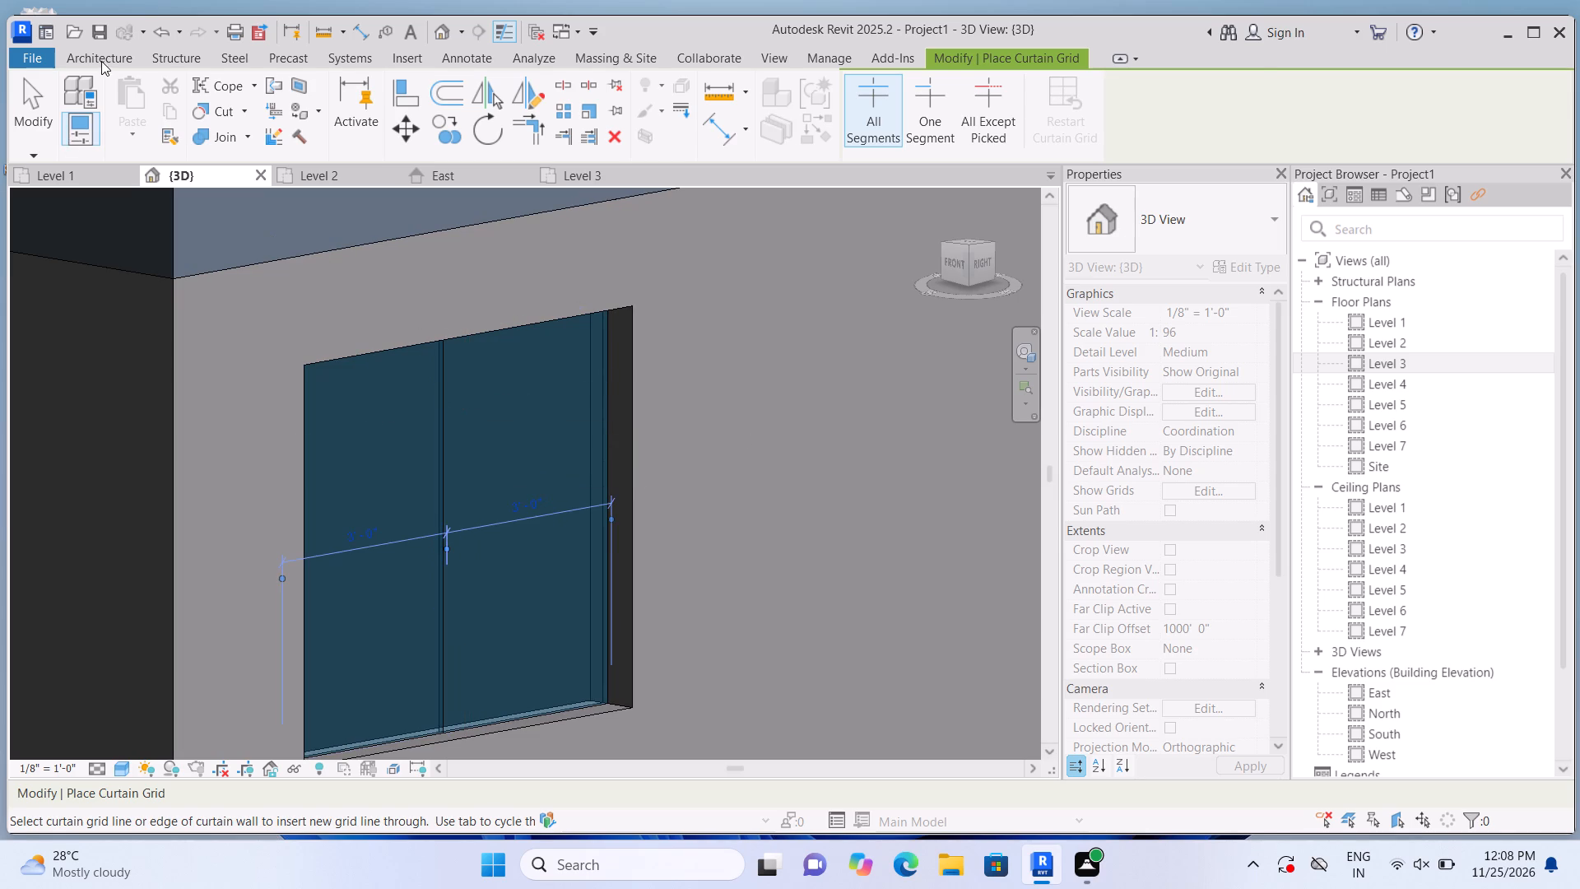
Place 2.5" x 5" rectangular mullions along the shortened curtain wall's outer edges and its vertical grid line.
click(101, 62)
click(616, 112)
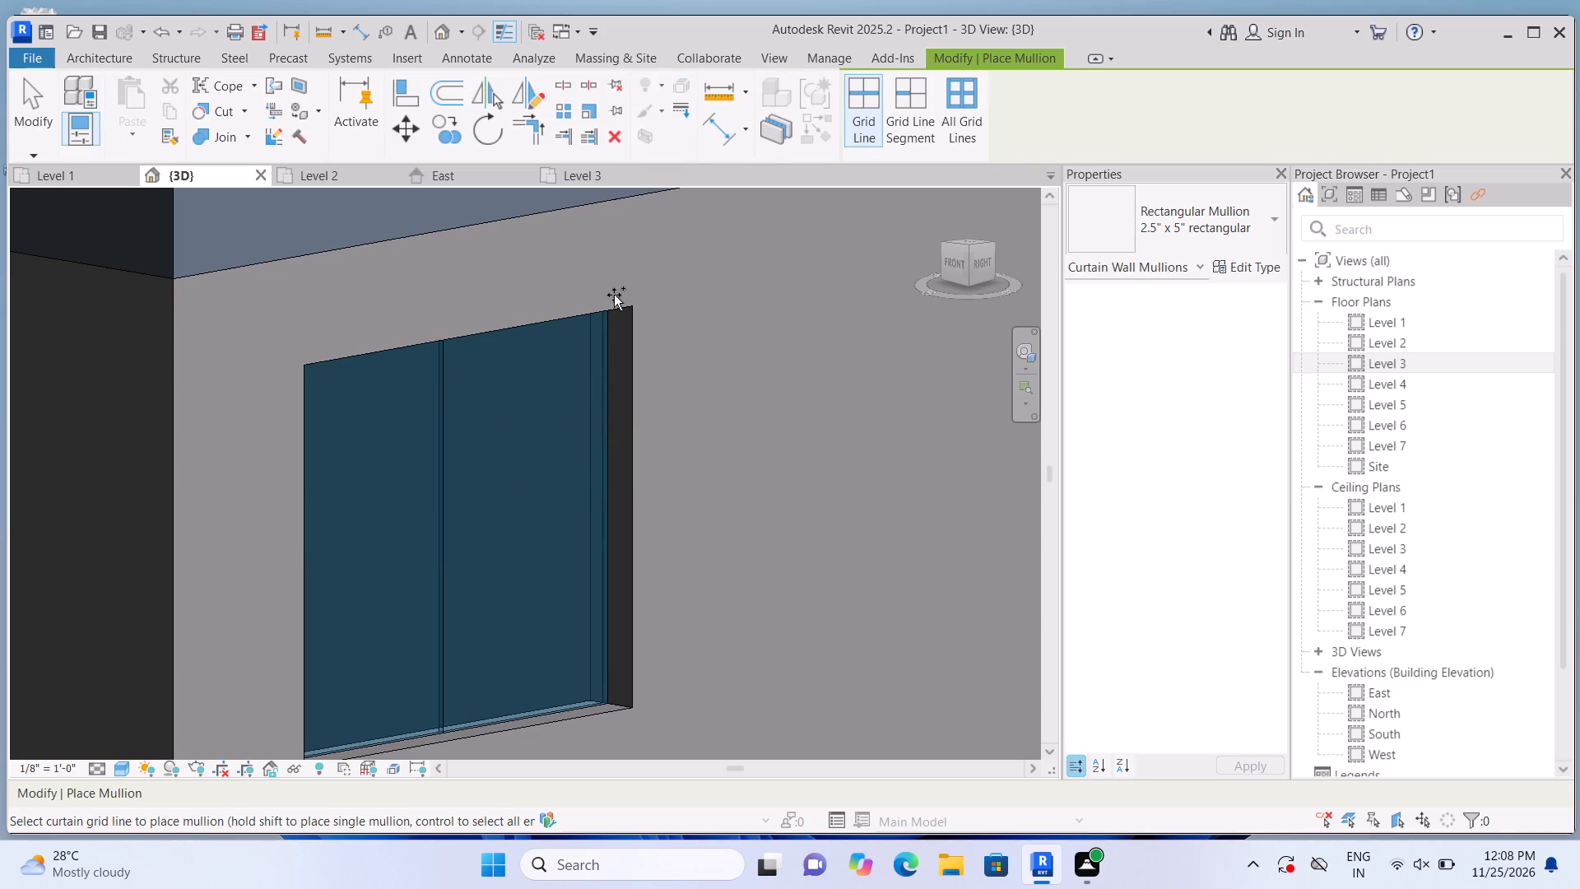
click(613, 356)
click(567, 333)
click(462, 448)
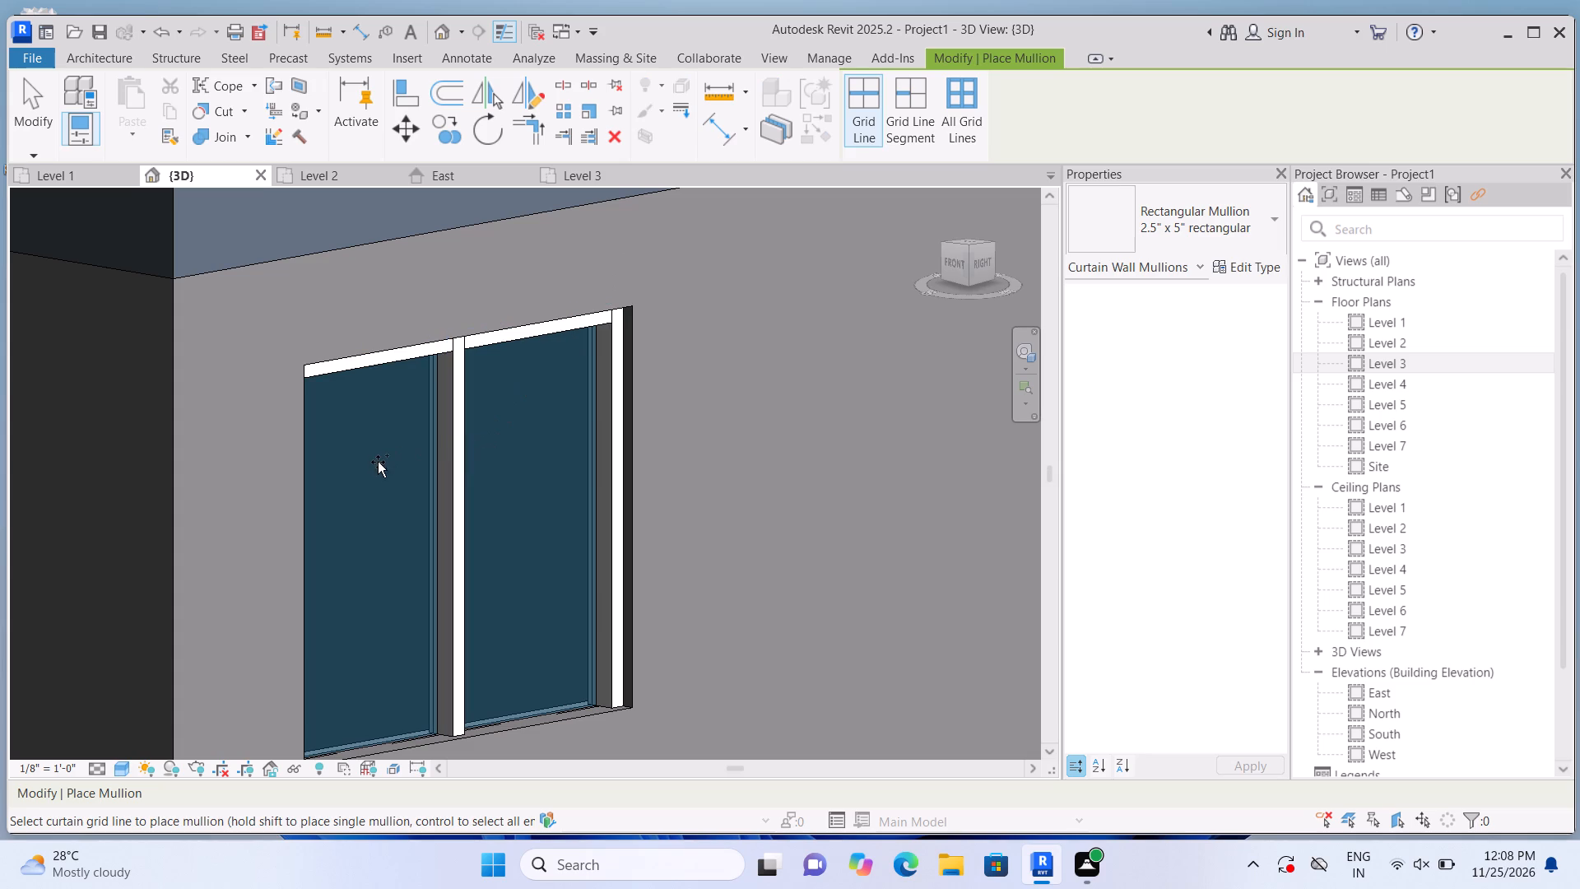
click(348, 468)
scroll(369, 473, down, 1)
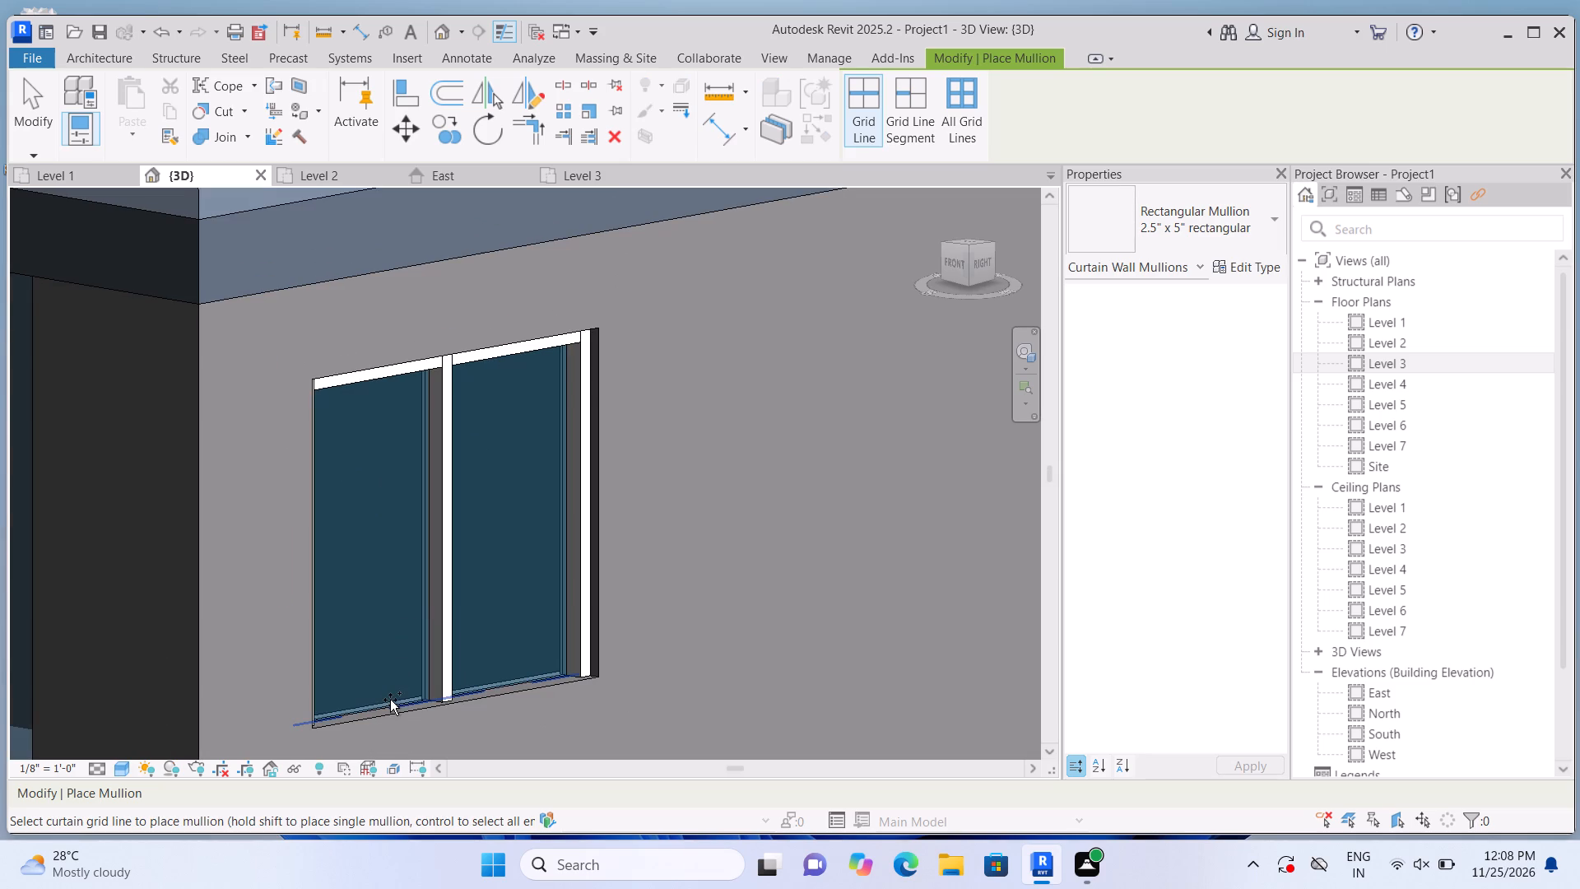
click(390, 700)
key(Escape)
Open the Level 2 floor plan and select the curtain wall in the northeast room's east wall.
scroll(404, 537, down, 3)
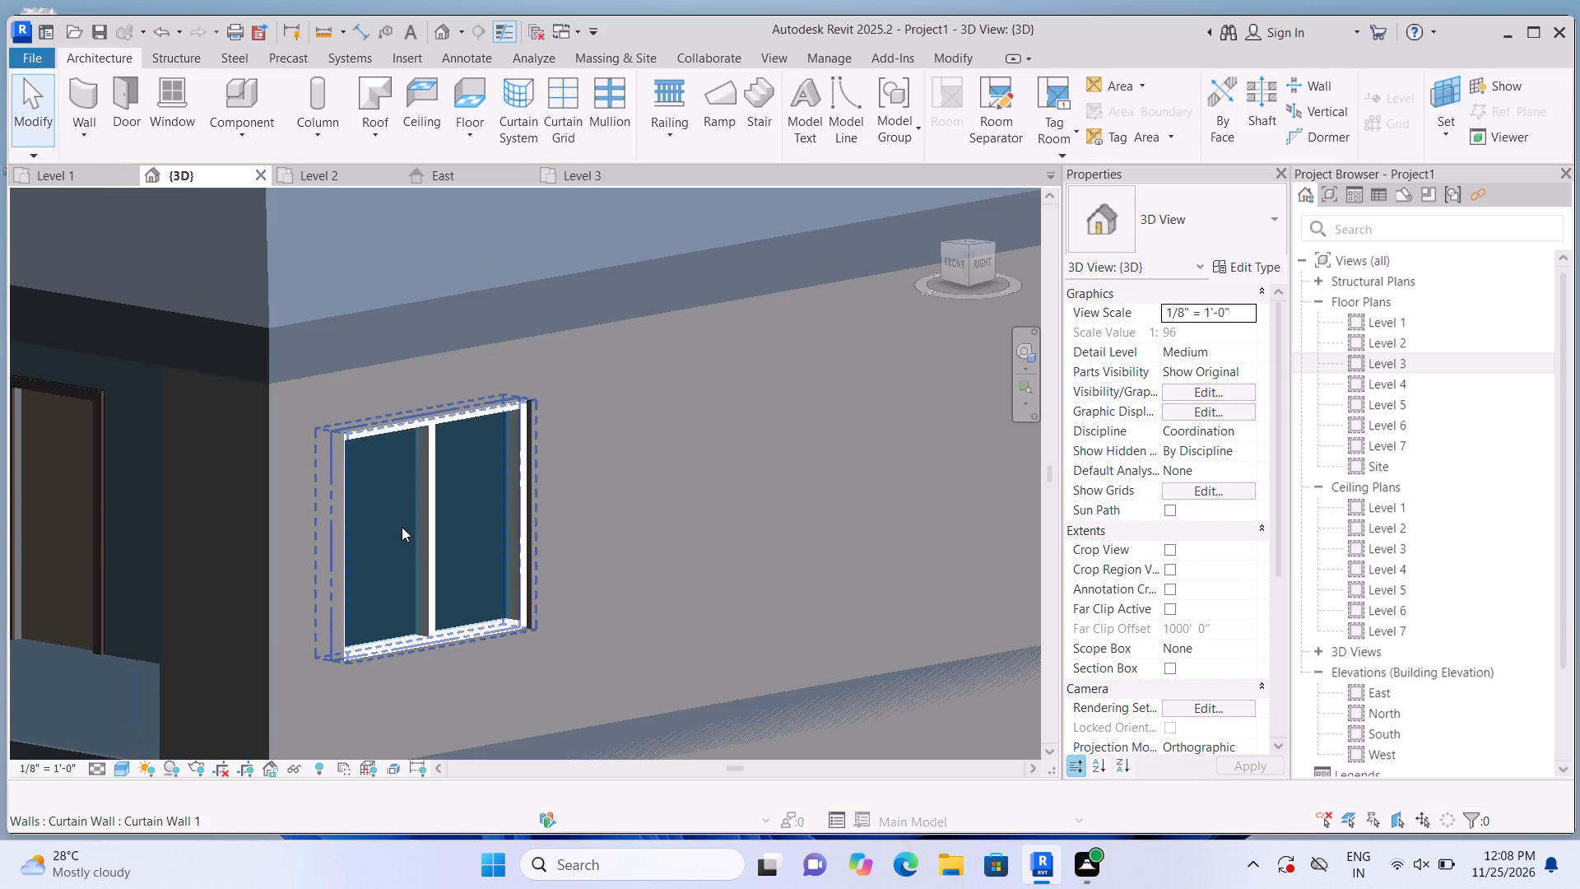
scroll(402, 527, down, 7)
middle_drag(635, 492, 427, 502)
scroll(427, 502, up, 1)
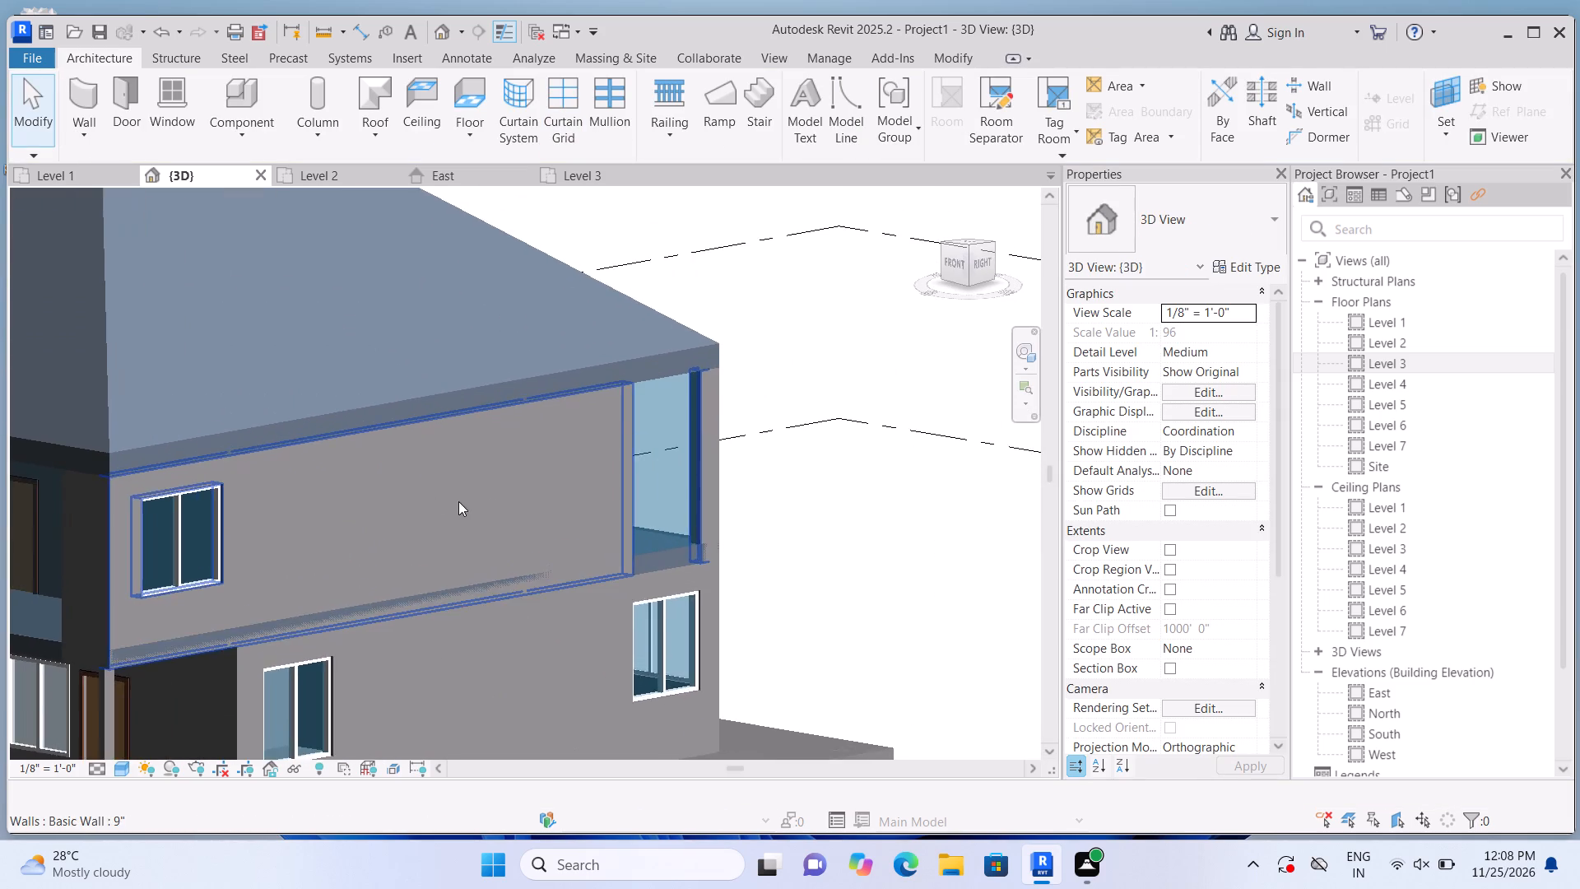
scroll(645, 477, up, 2)
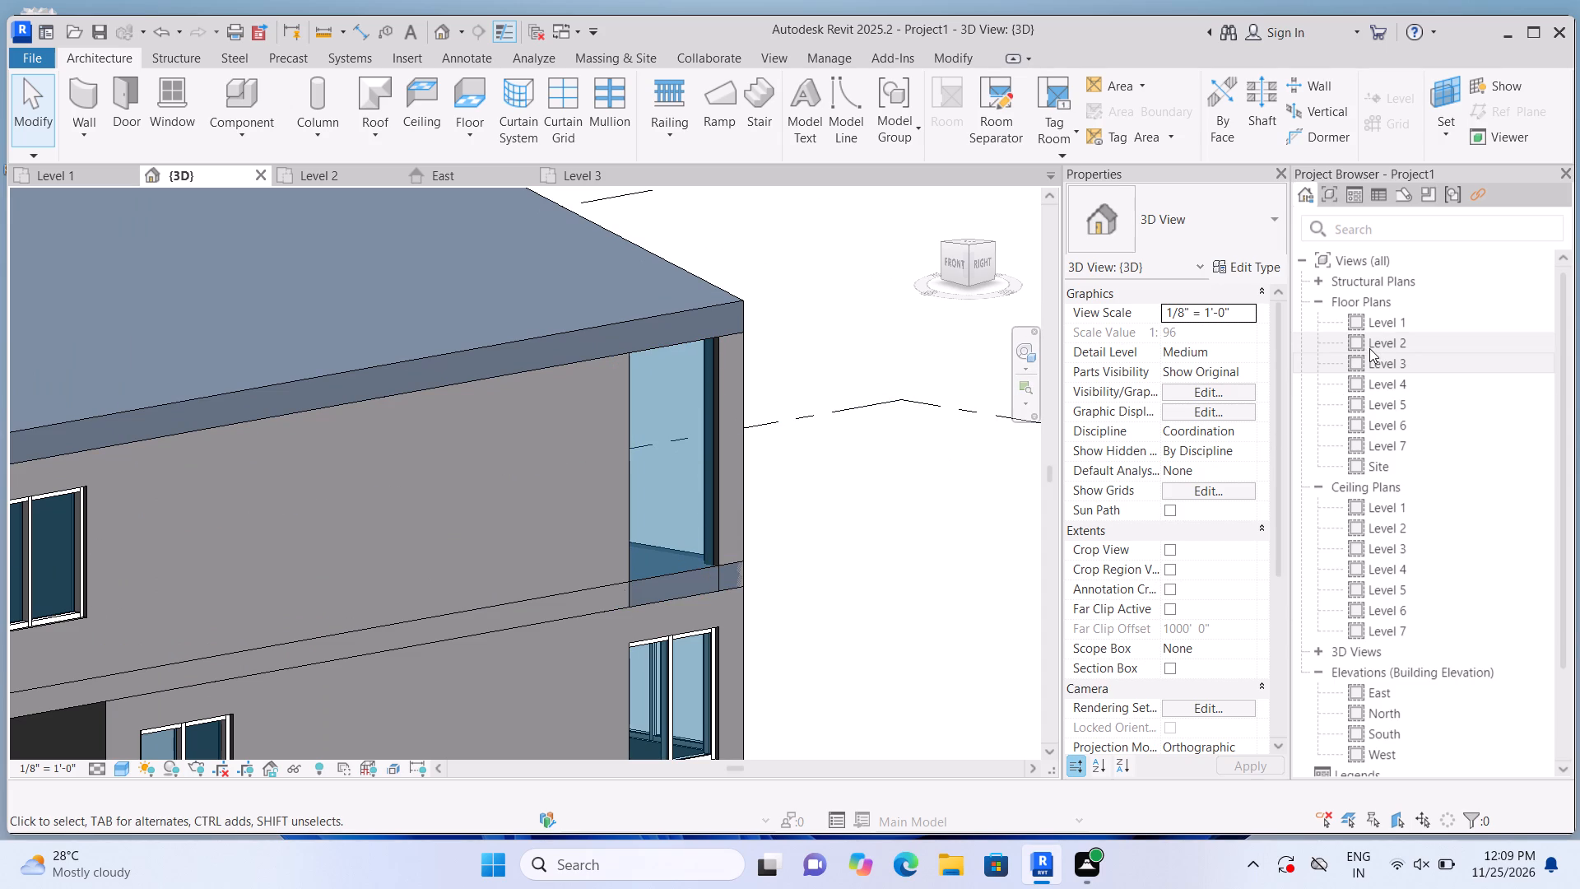
scroll(1372, 334, down, 1)
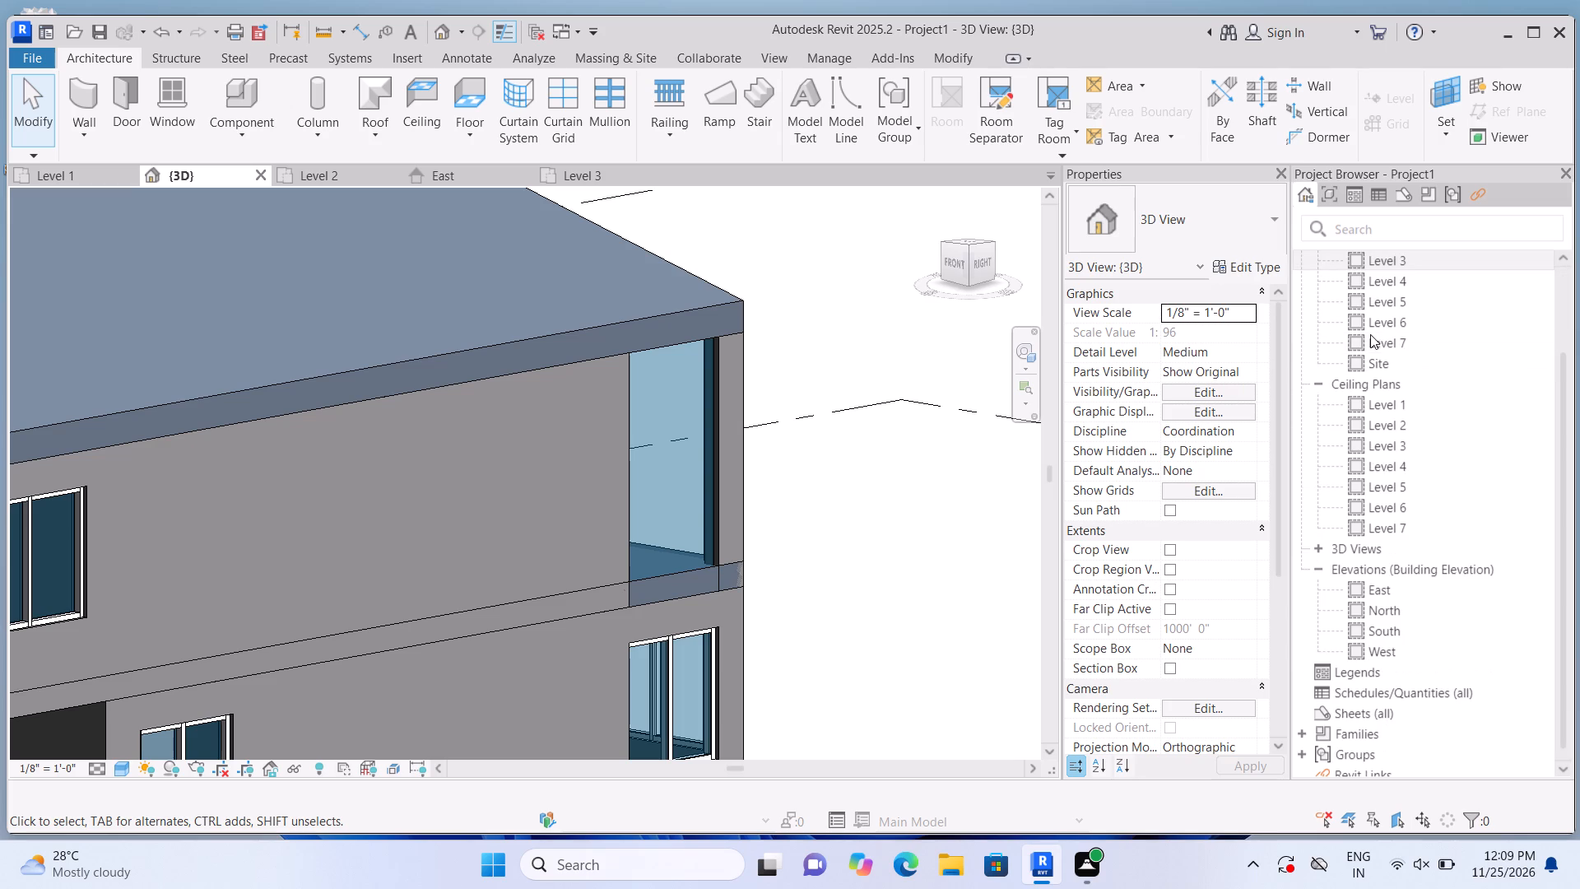
scroll(1372, 300, up, 2)
double_click(1386, 347)
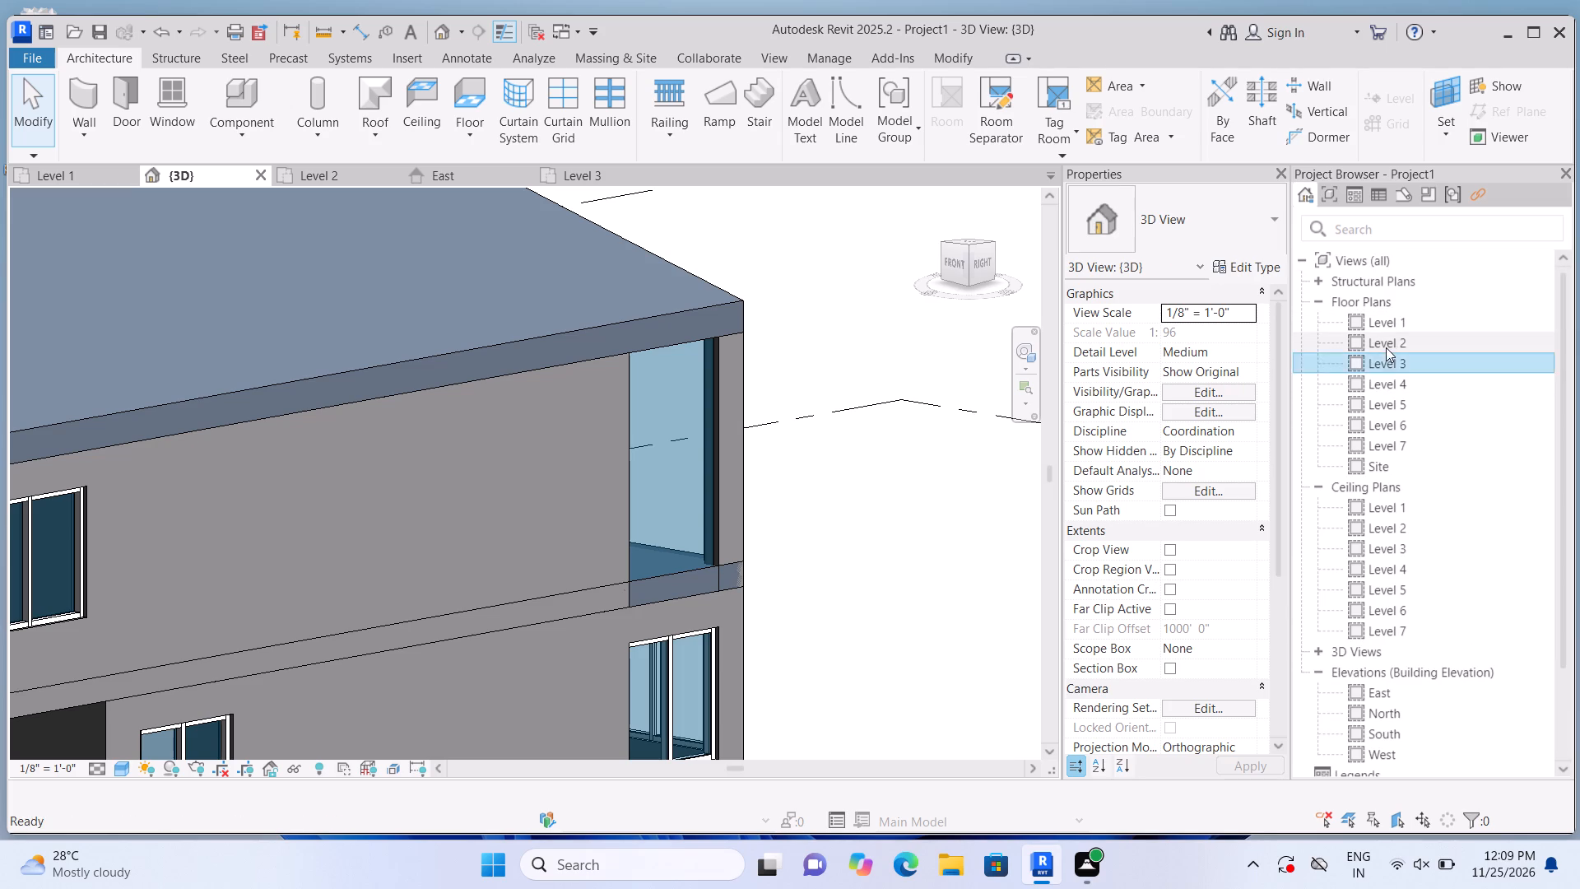
scroll(920, 429, down, 5)
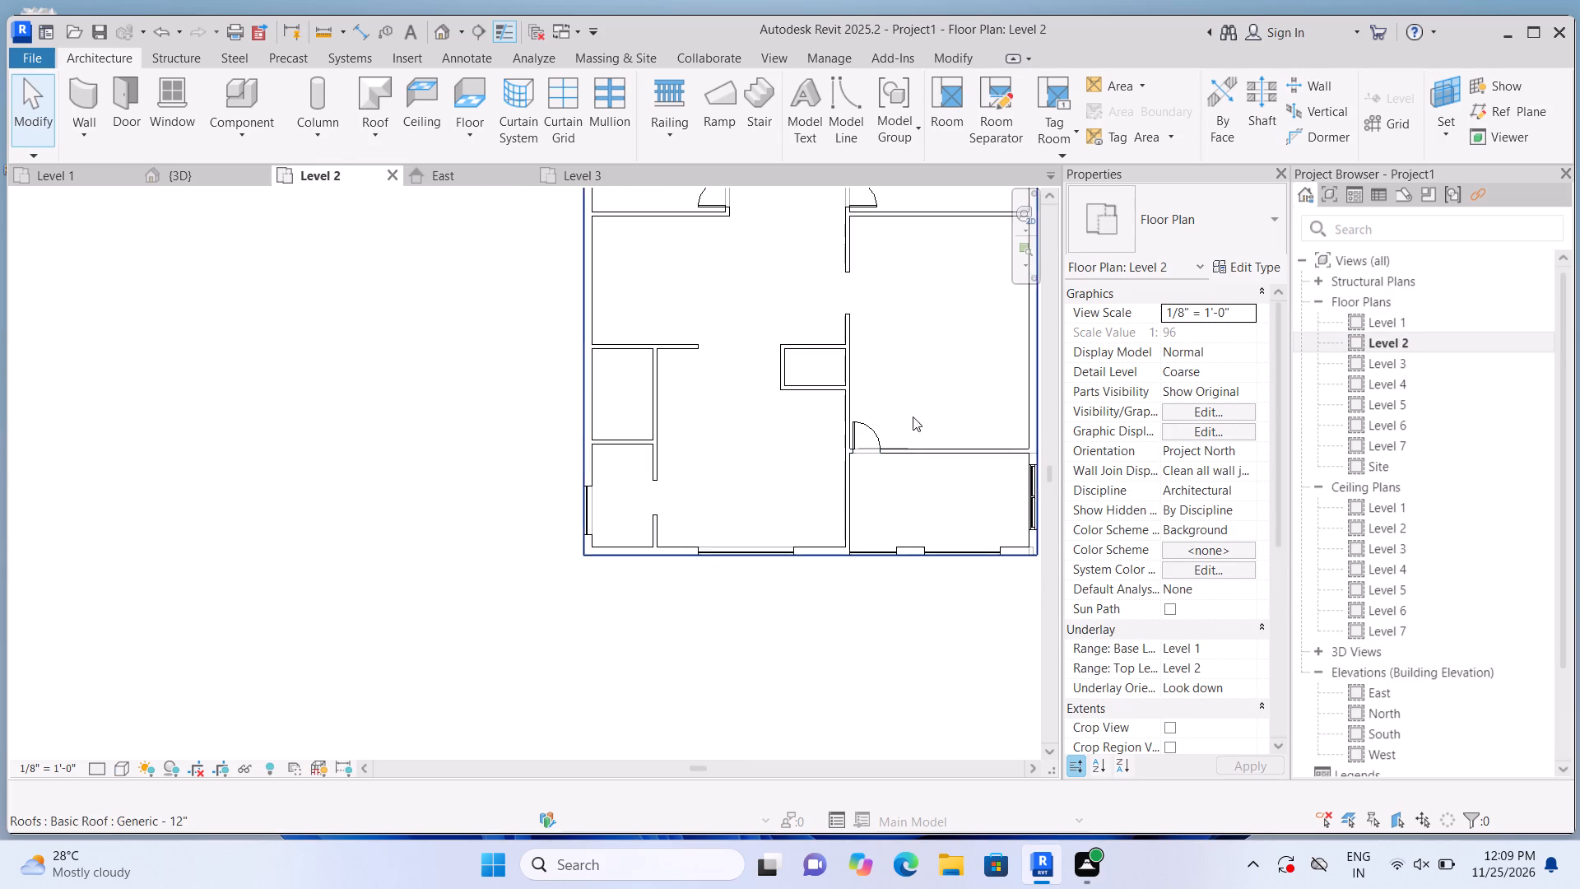
middle_drag(913, 417, 727, 552)
middle_drag(753, 342, 735, 461)
scroll(753, 342, up, 1)
scroll(908, 379, up, 3)
scroll(778, 351, up, 2)
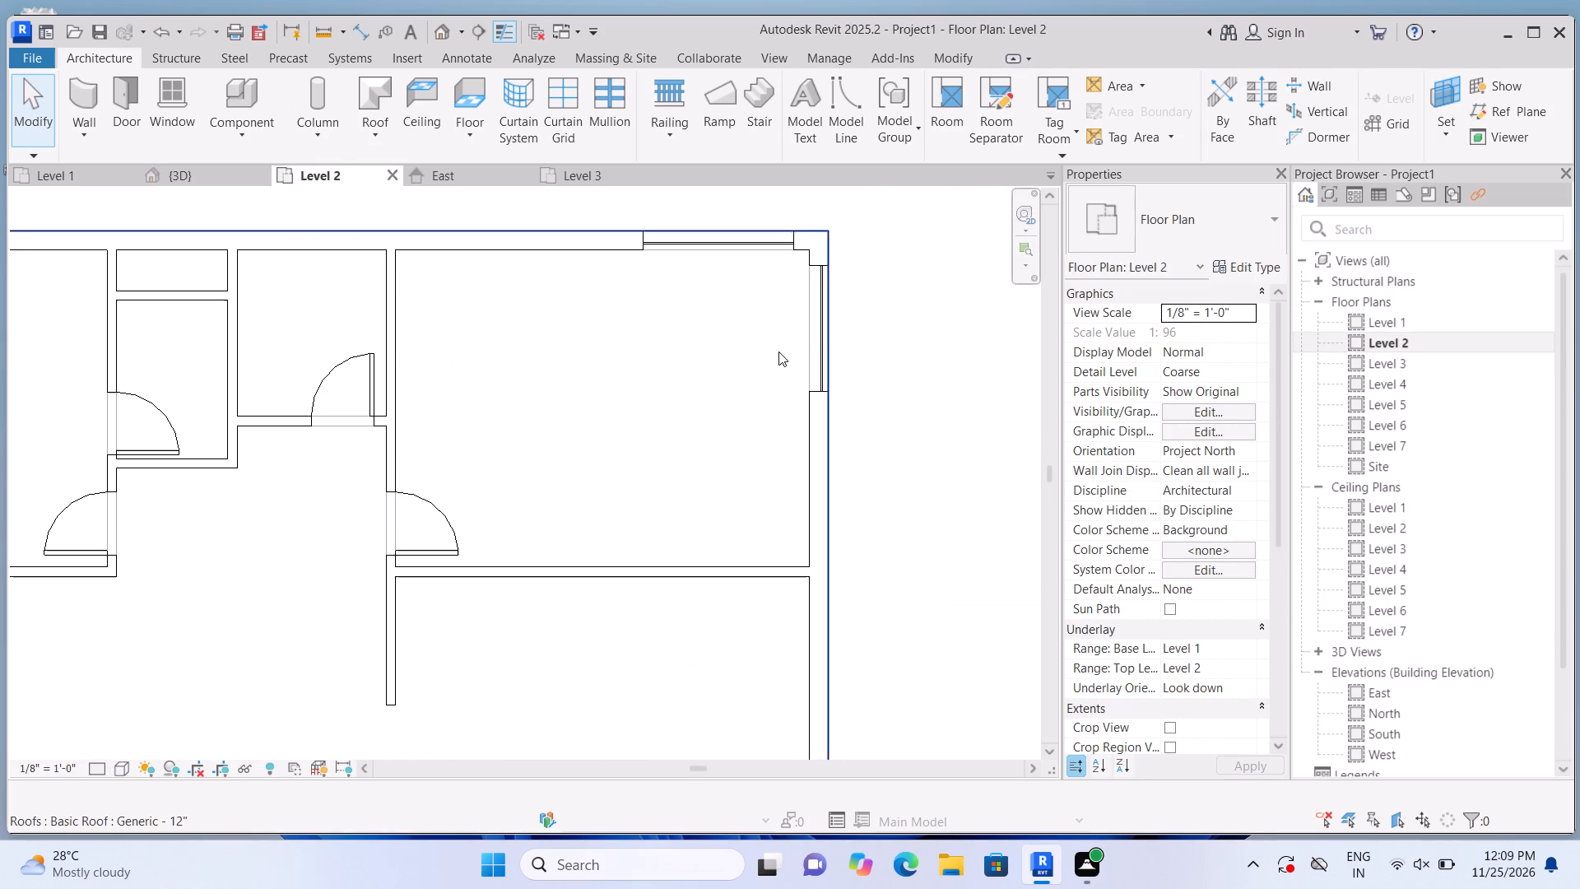
click(825, 341)
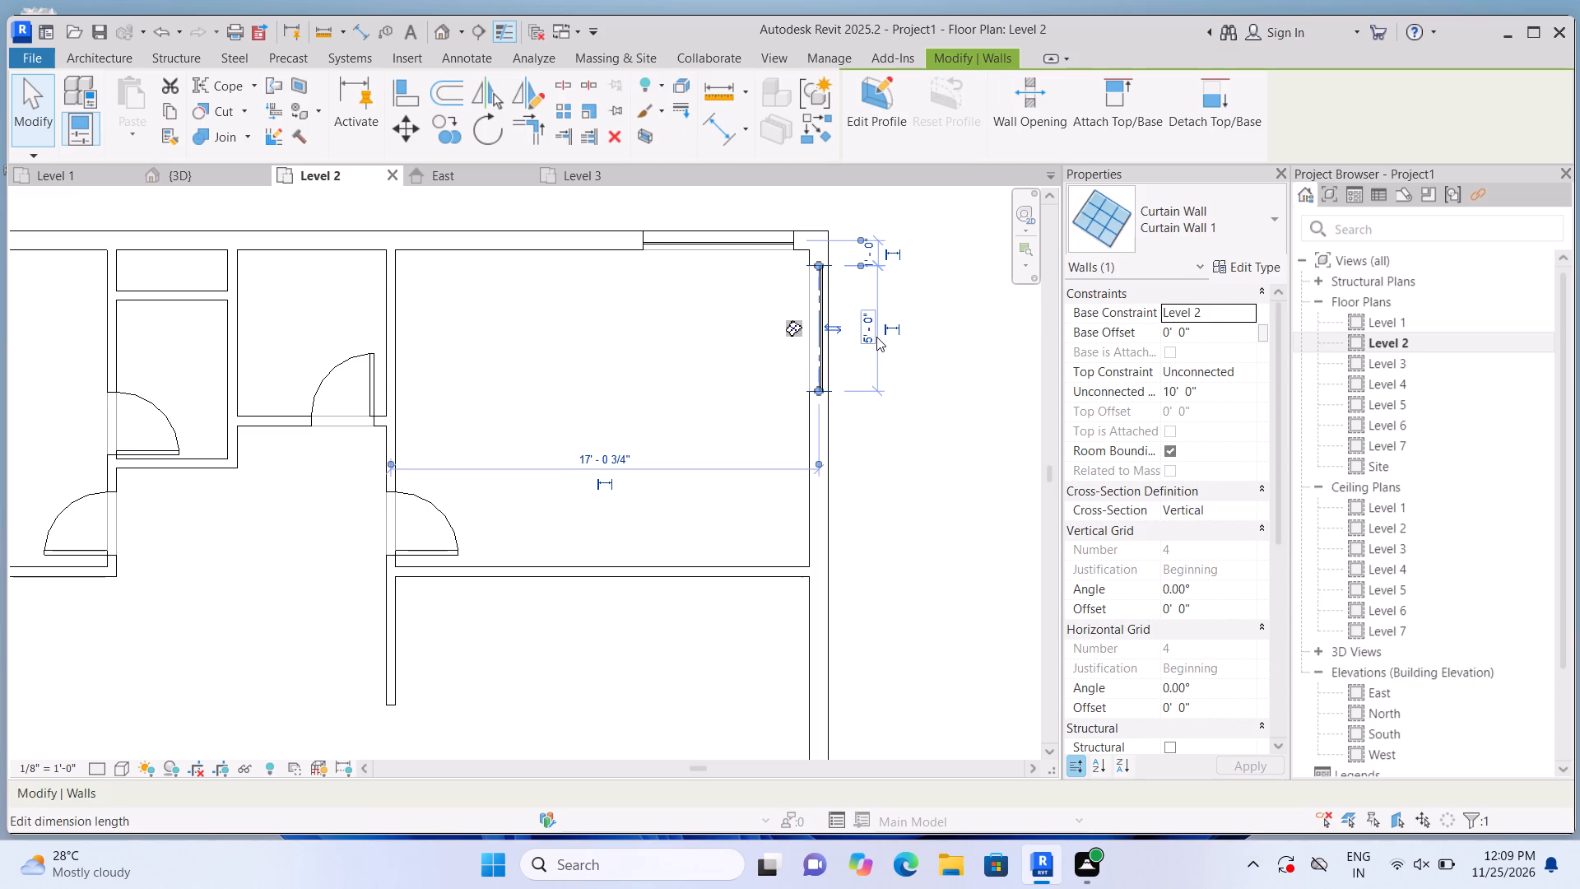
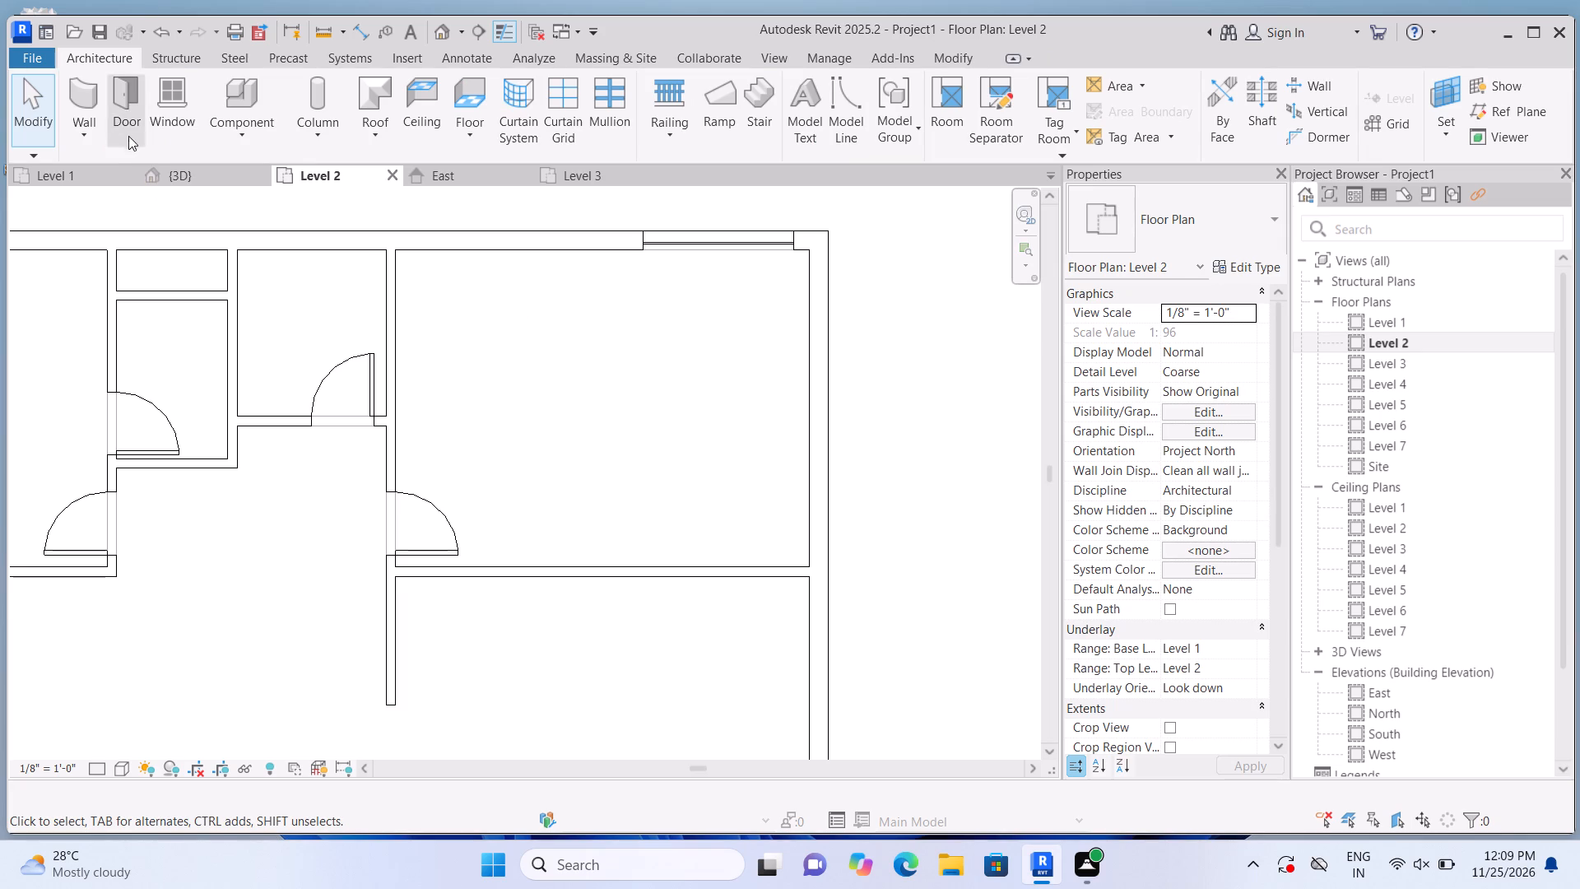
Draw a Curtain Wall 1 segment about 6'-2" long within the northeast room's east wall, about 1'-0" from the north corner.
click(89, 107)
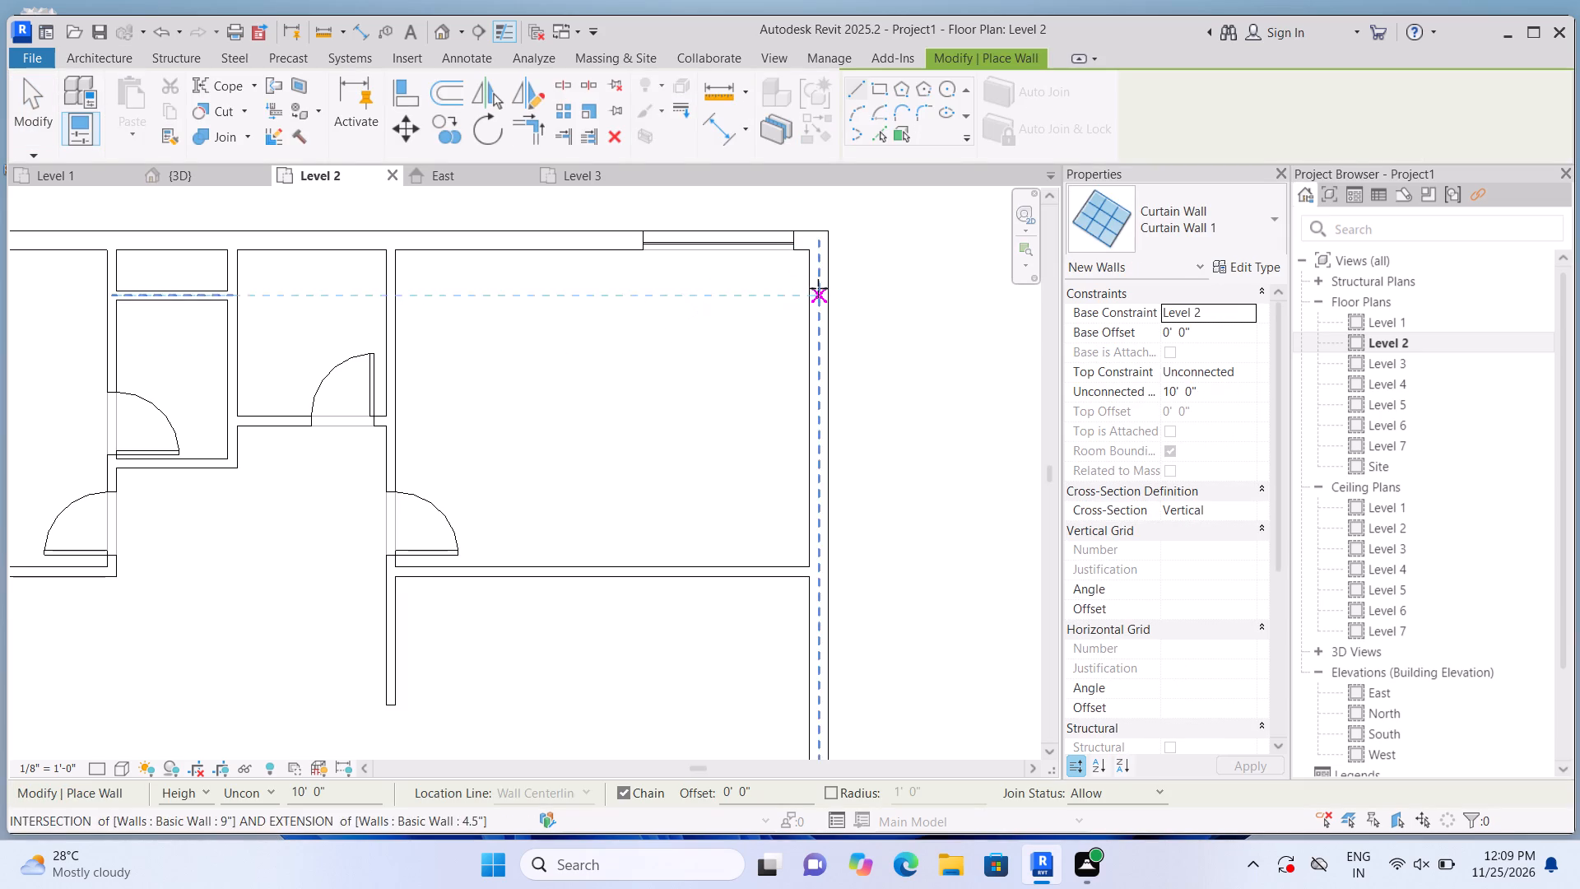
click(812, 271)
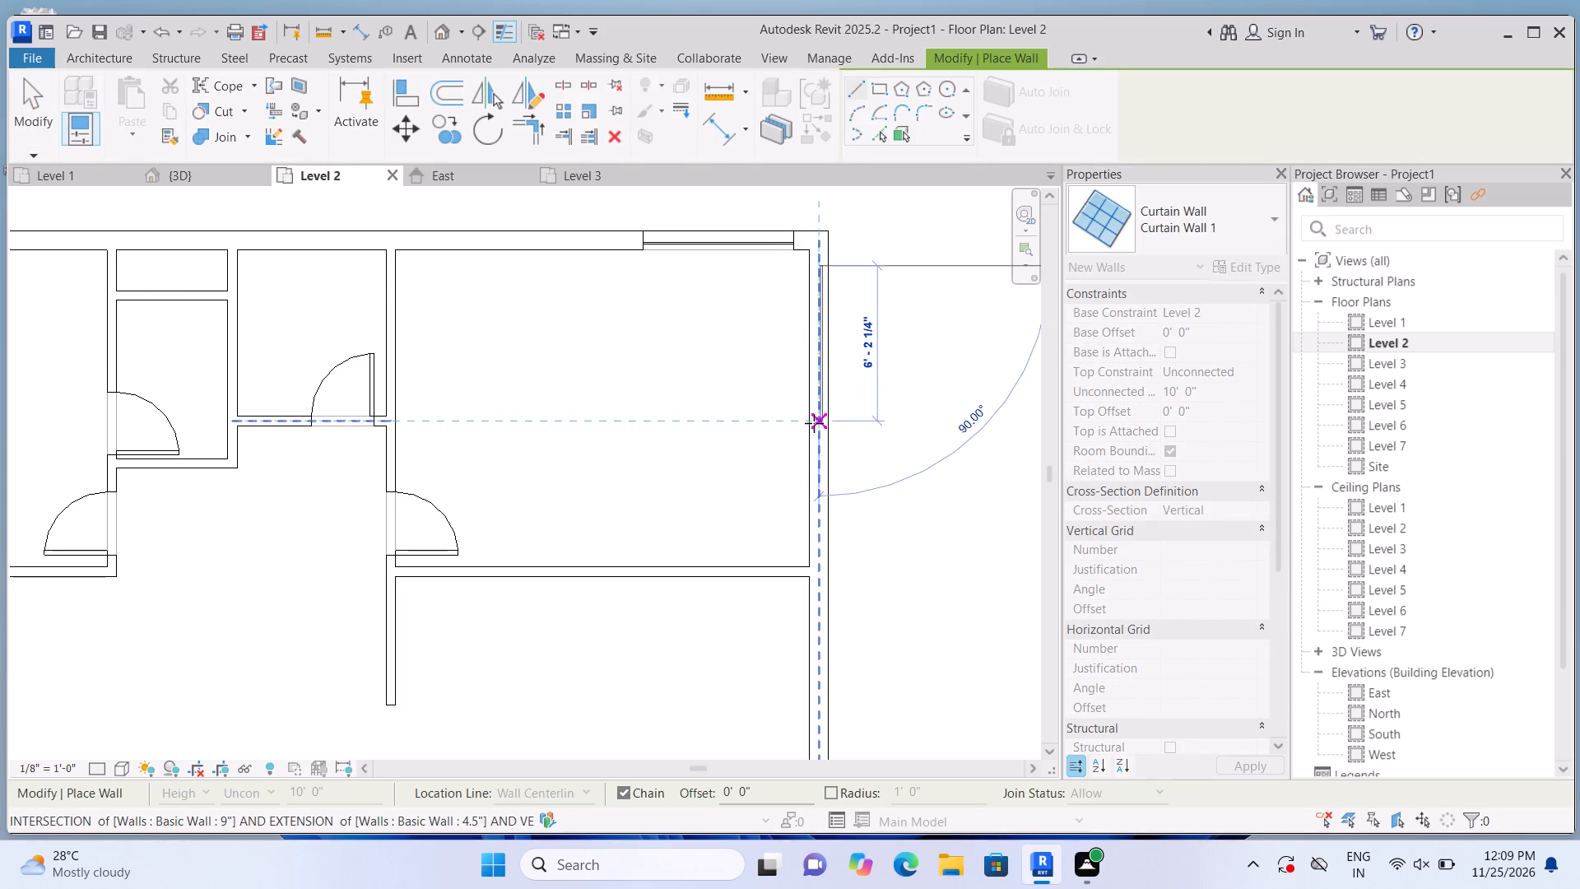
click(814, 423)
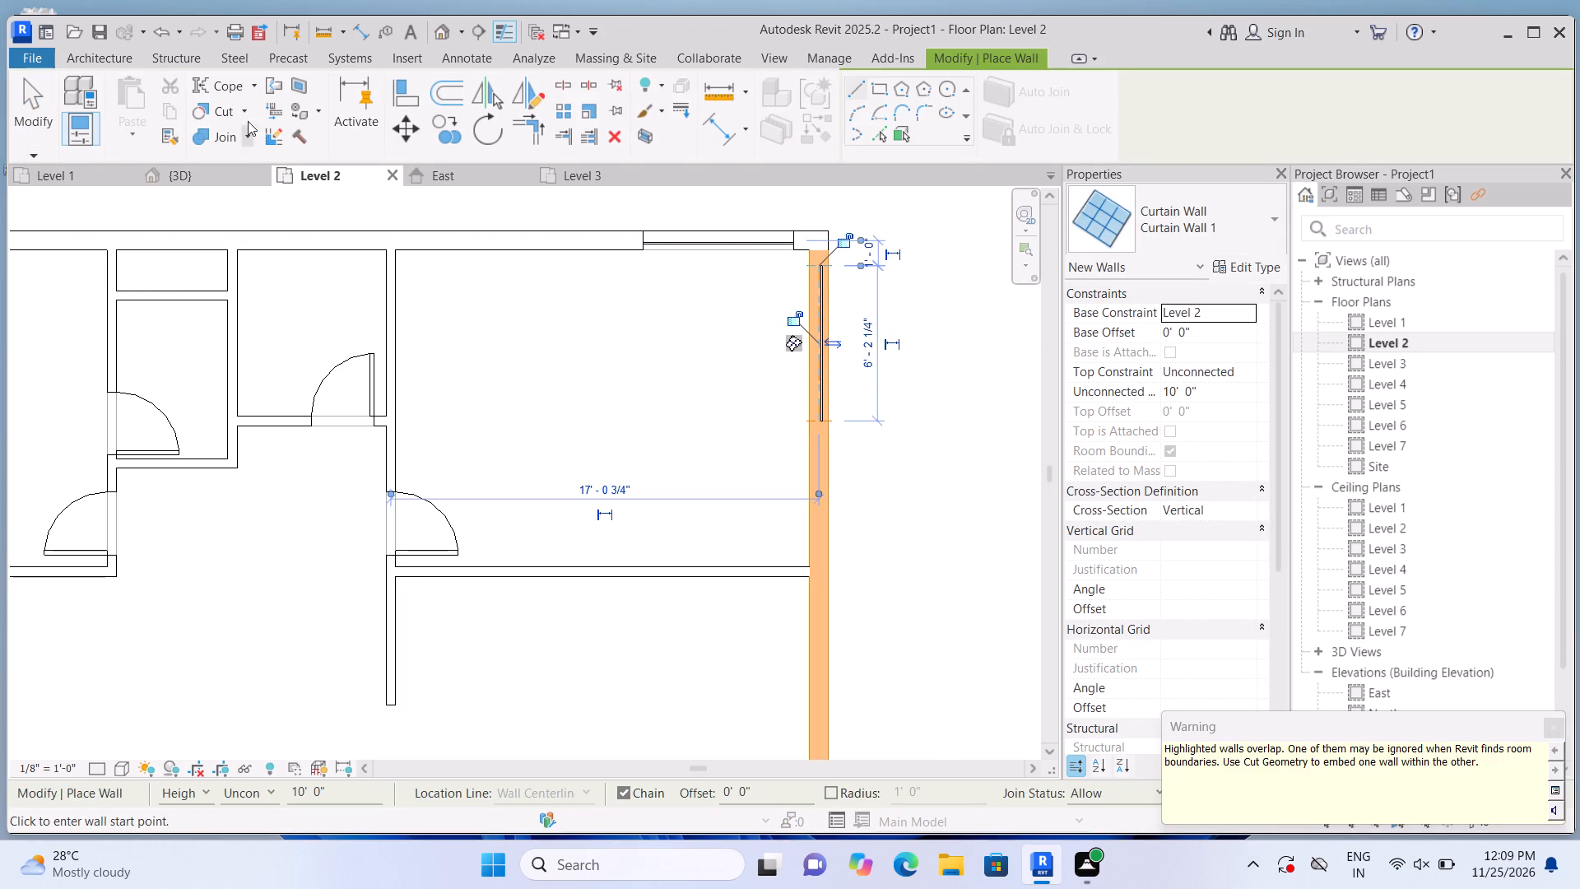
Embed the new curtain wall by cutting it out of the 9" east exterior wall with Cut Geometry.
click(244, 117)
click(249, 134)
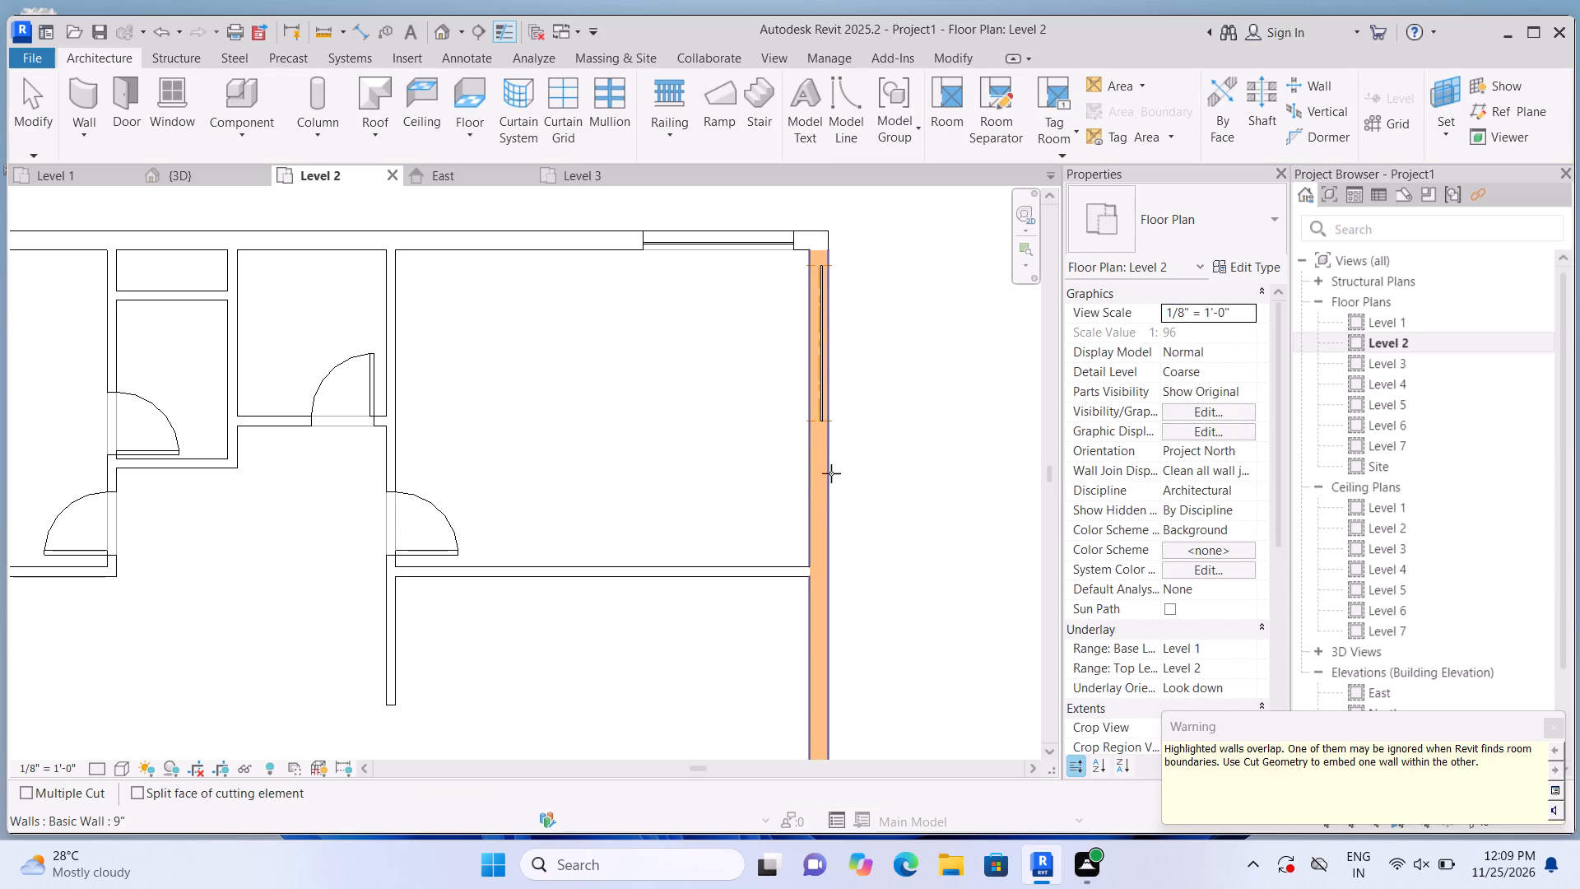
click(811, 482)
click(825, 364)
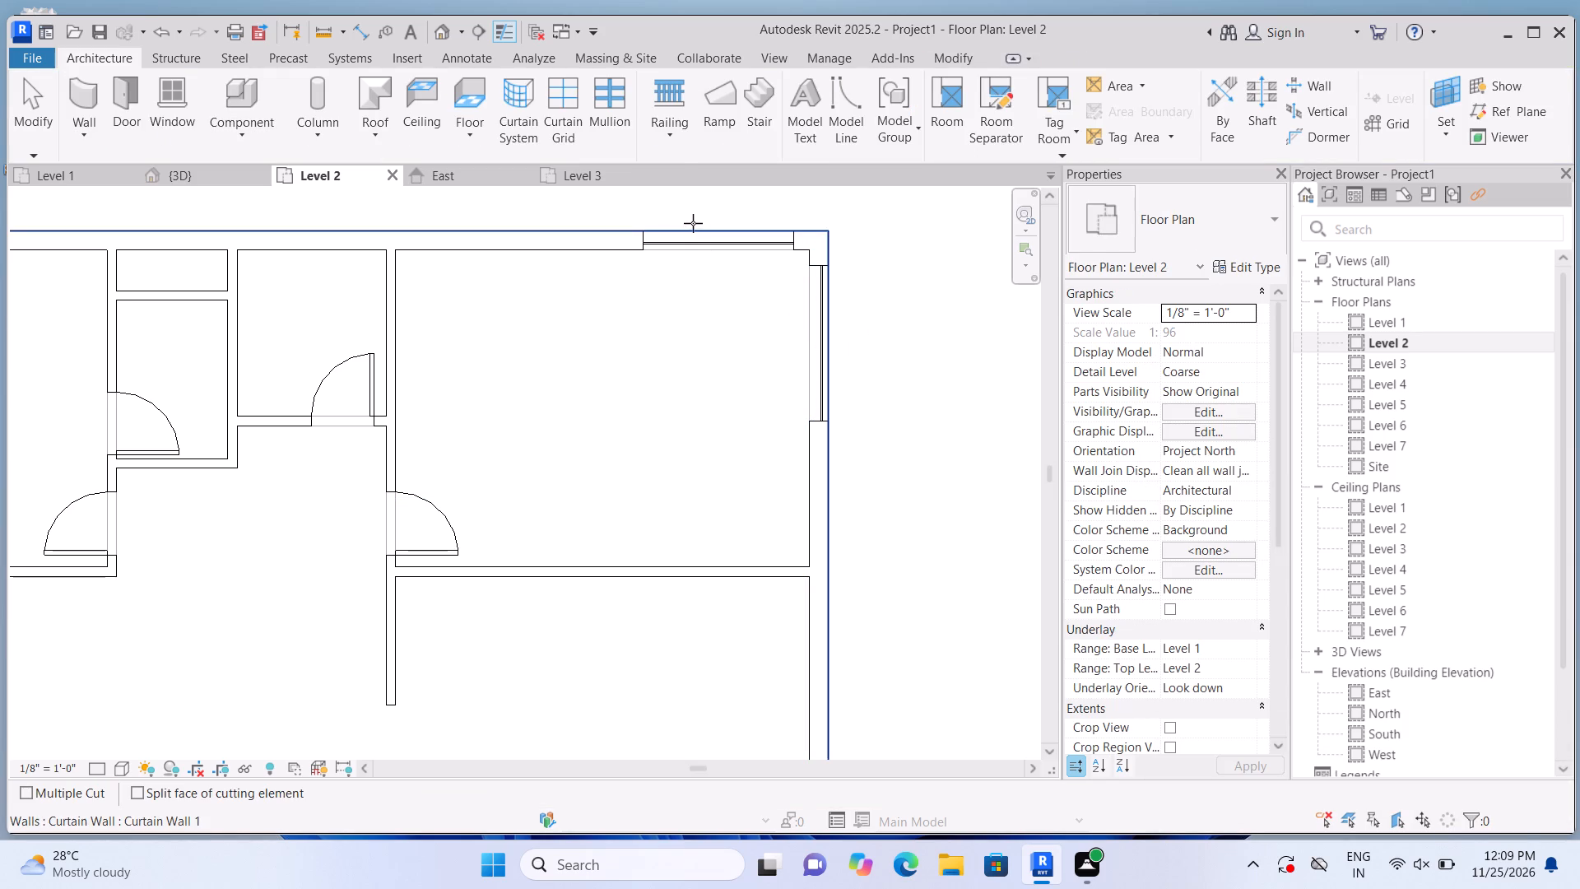
In the 3D view, raise the new curtain wall's base above Level 2 and lower its top below the roof edge.
click(443, 26)
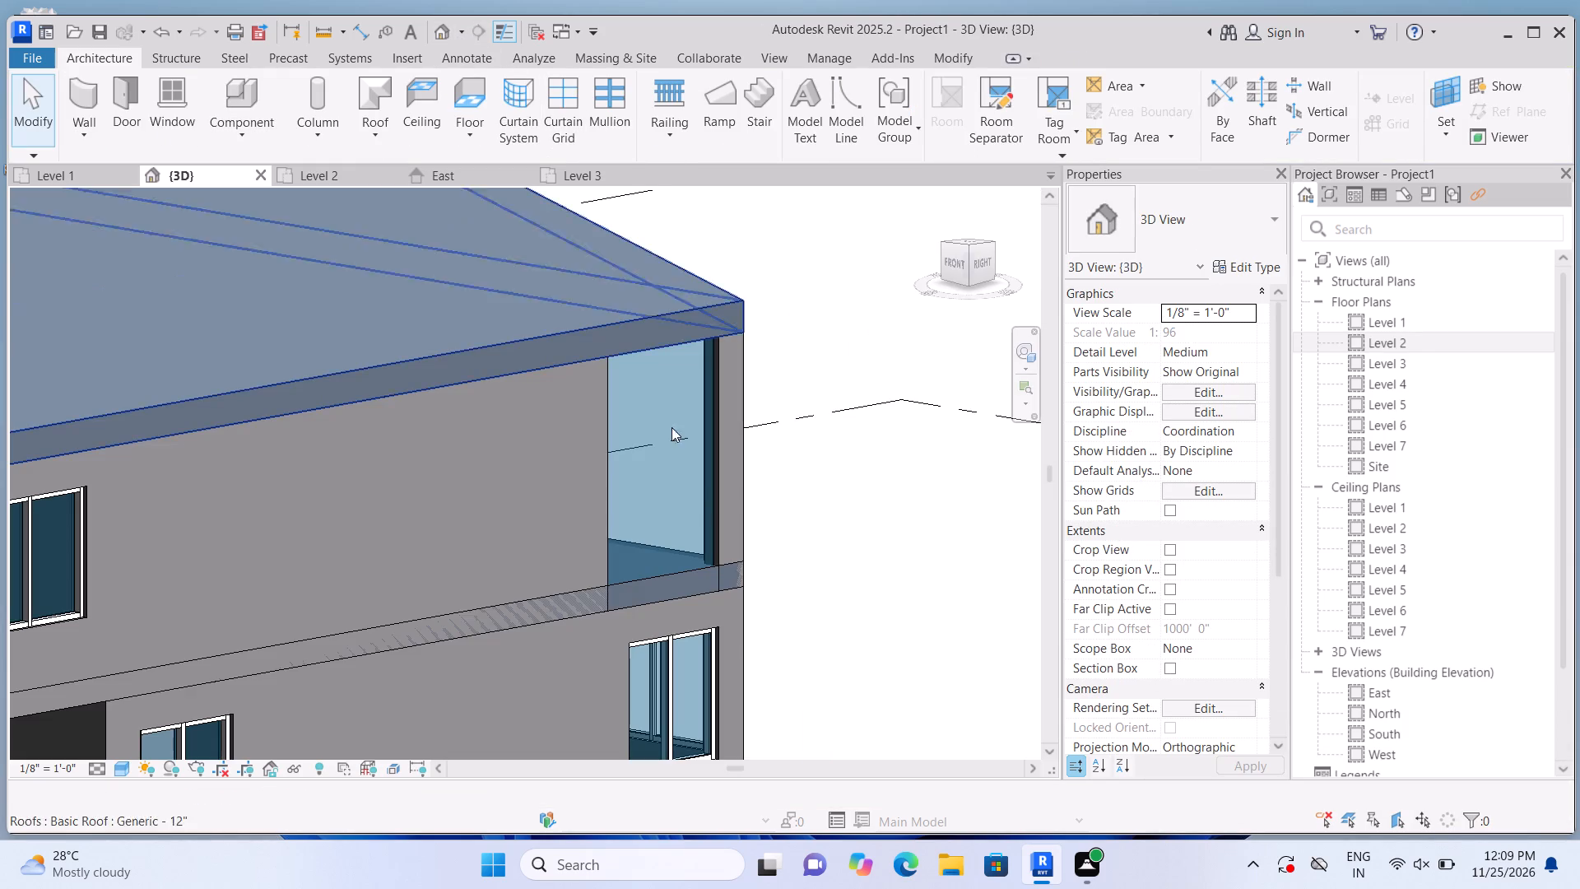
click(670, 498)
scroll(660, 601, up, 3)
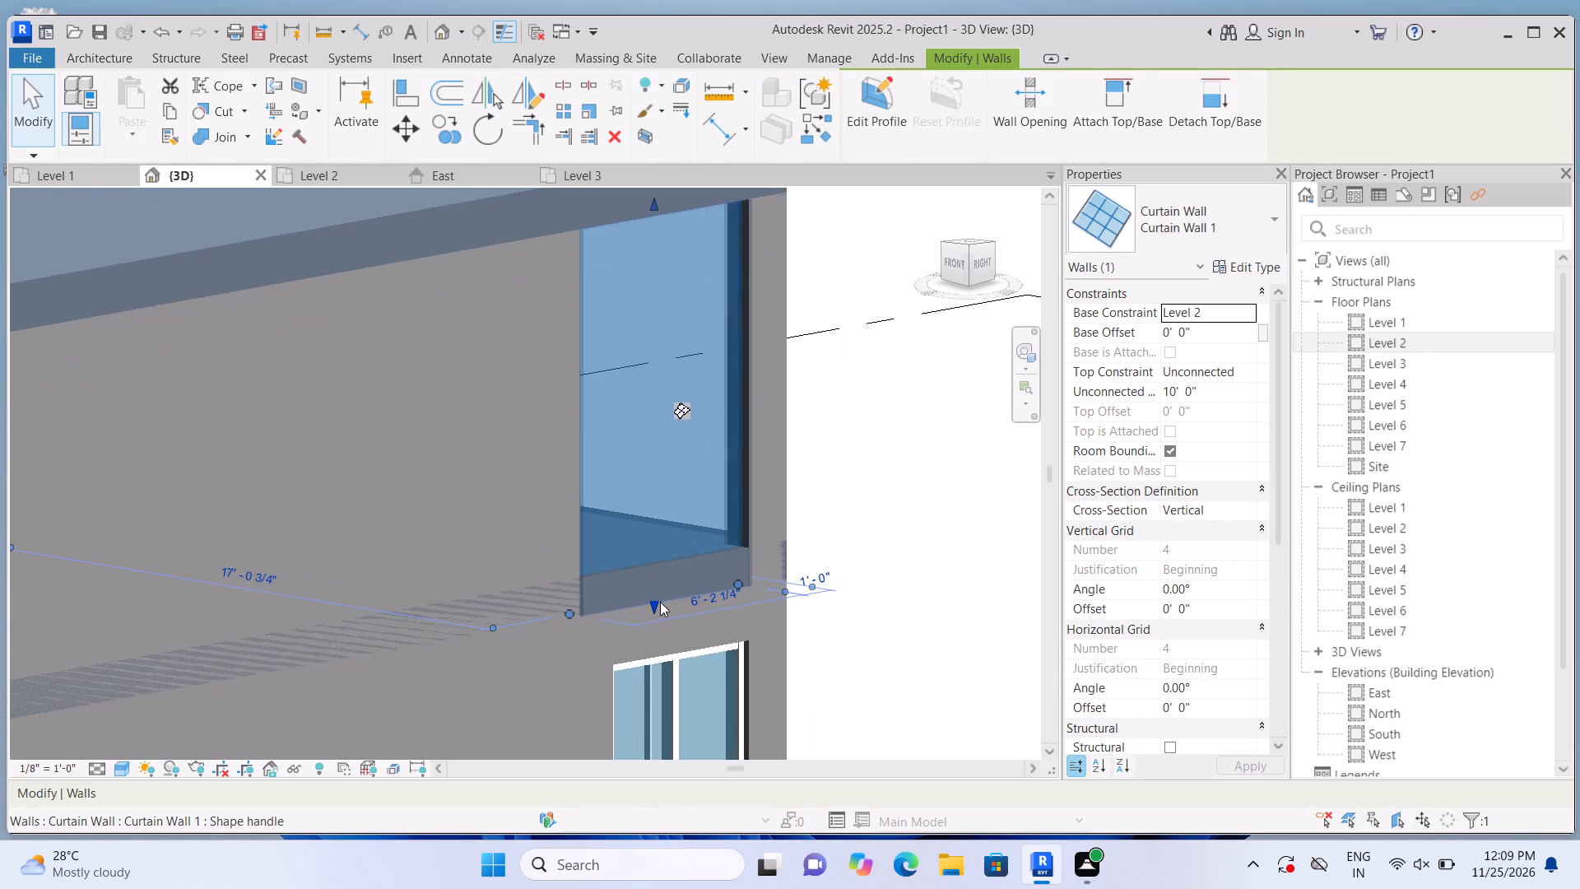
scroll(697, 597, down, 4)
scroll(673, 631, up, 2)
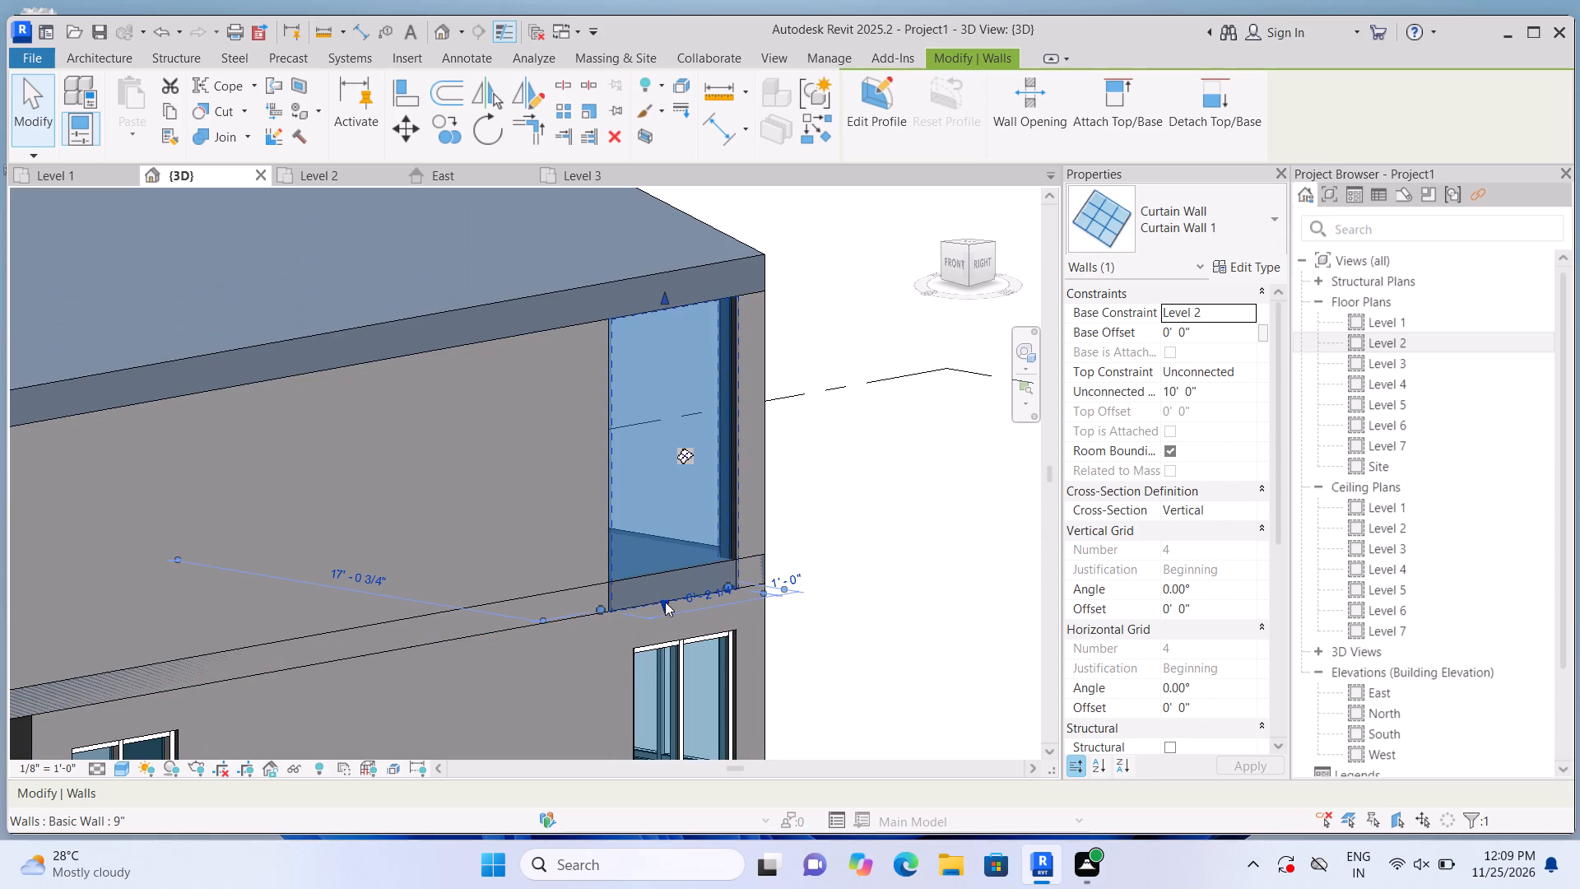
drag(665, 602, 667, 507)
scroll(682, 503, down, 3)
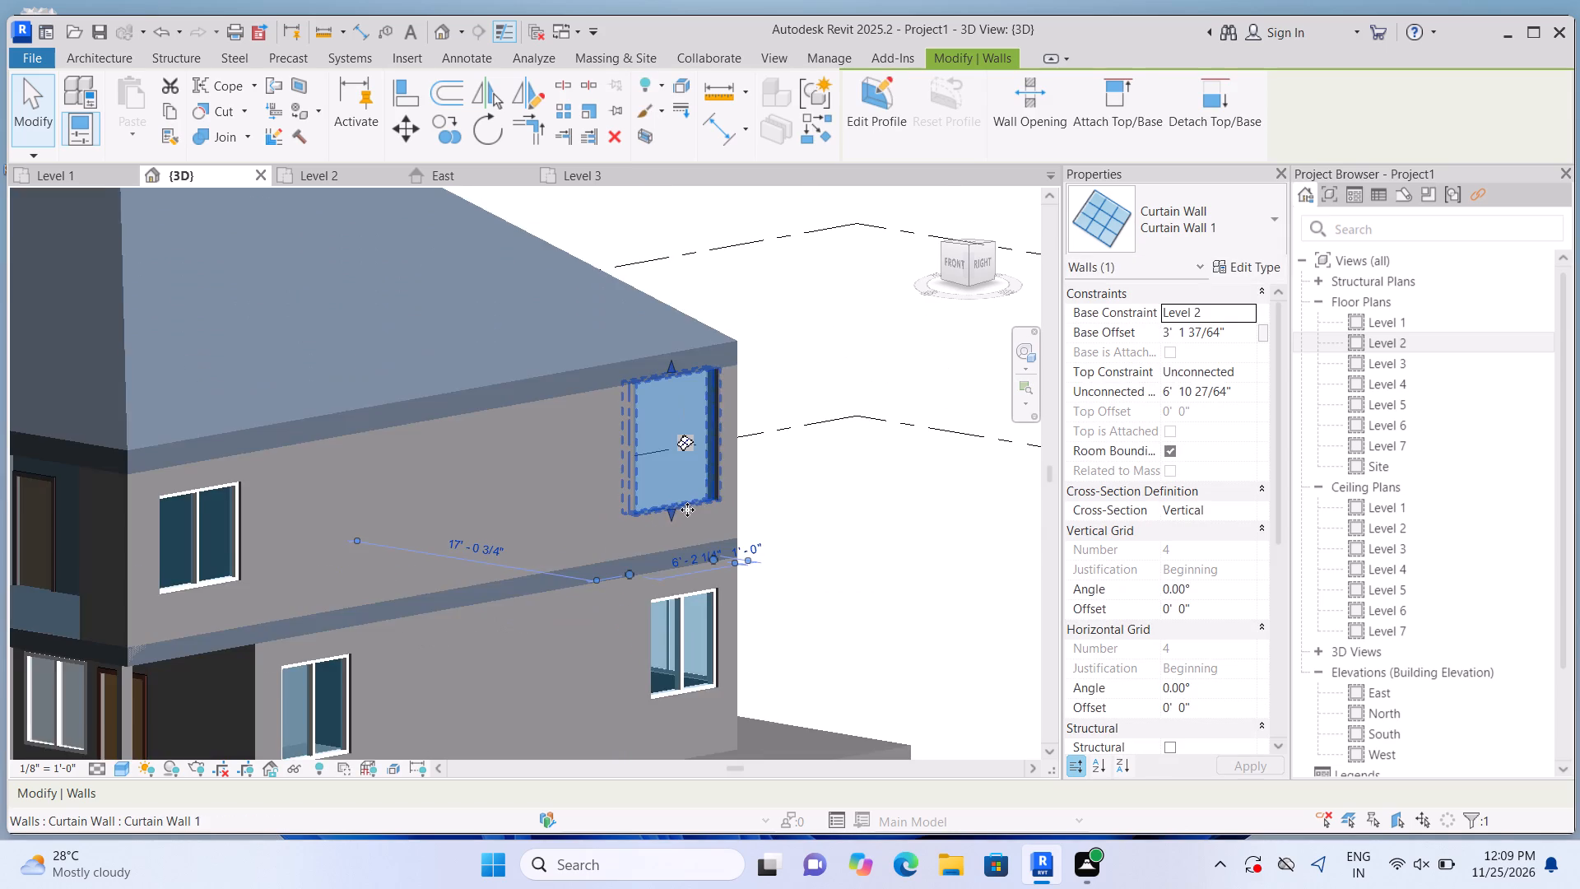
scroll(690, 511, up, 4)
drag(658, 505, 658, 491)
drag(658, 263, 660, 320)
drag(849, 475, 857, 477)
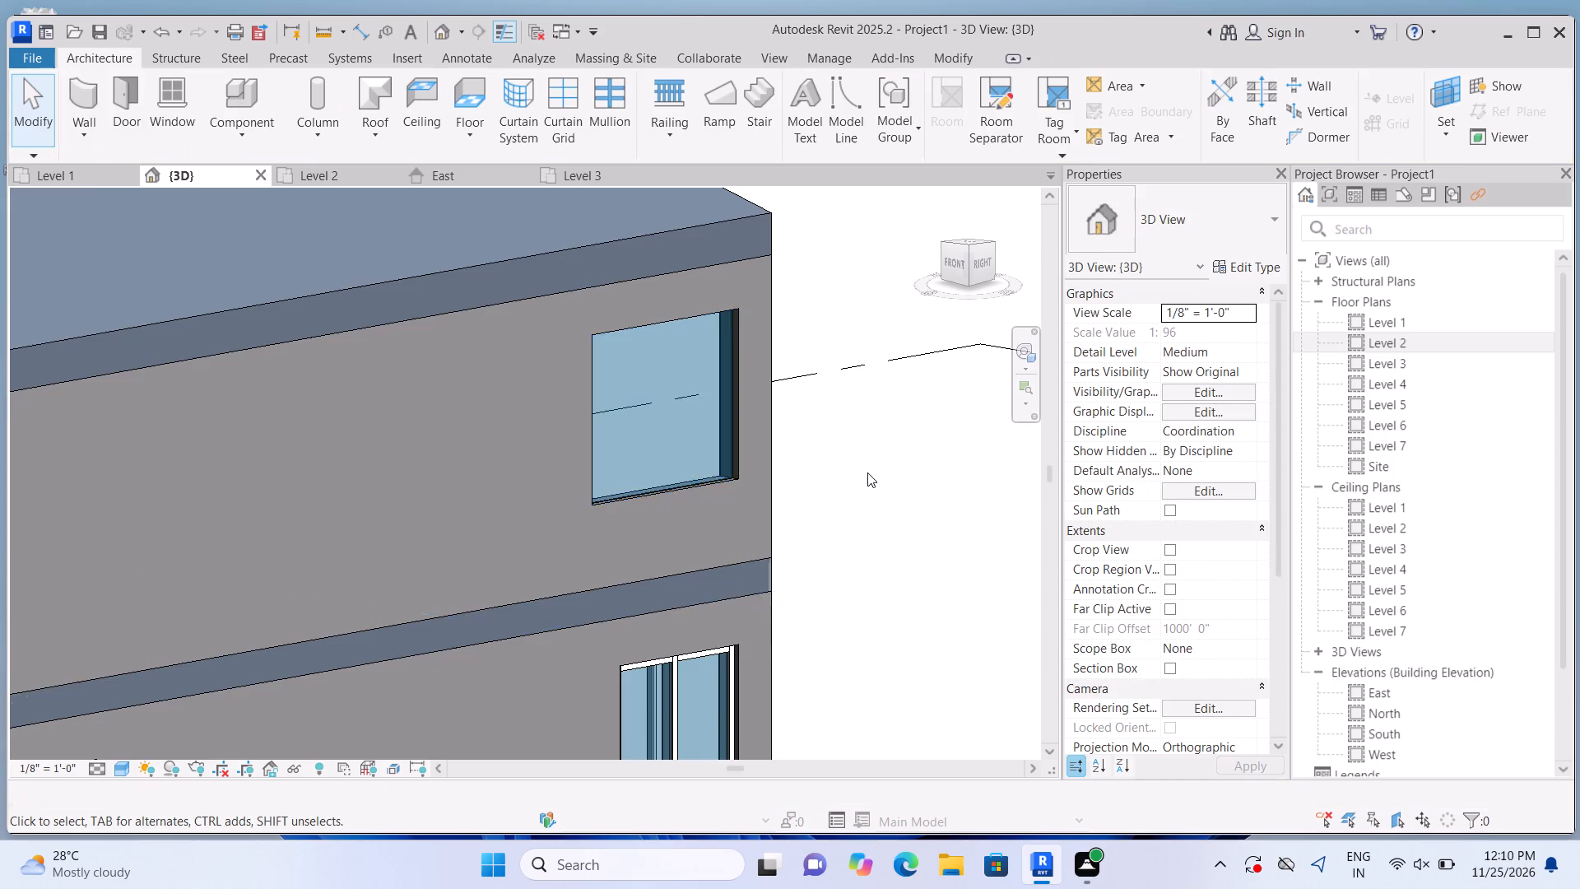
Divide the shortened curtain wall with a vertical curtain grid line at its midpoint, 3'-1 1/8" from each side.
scroll(867, 472, down, 4)
scroll(867, 474, up, 4)
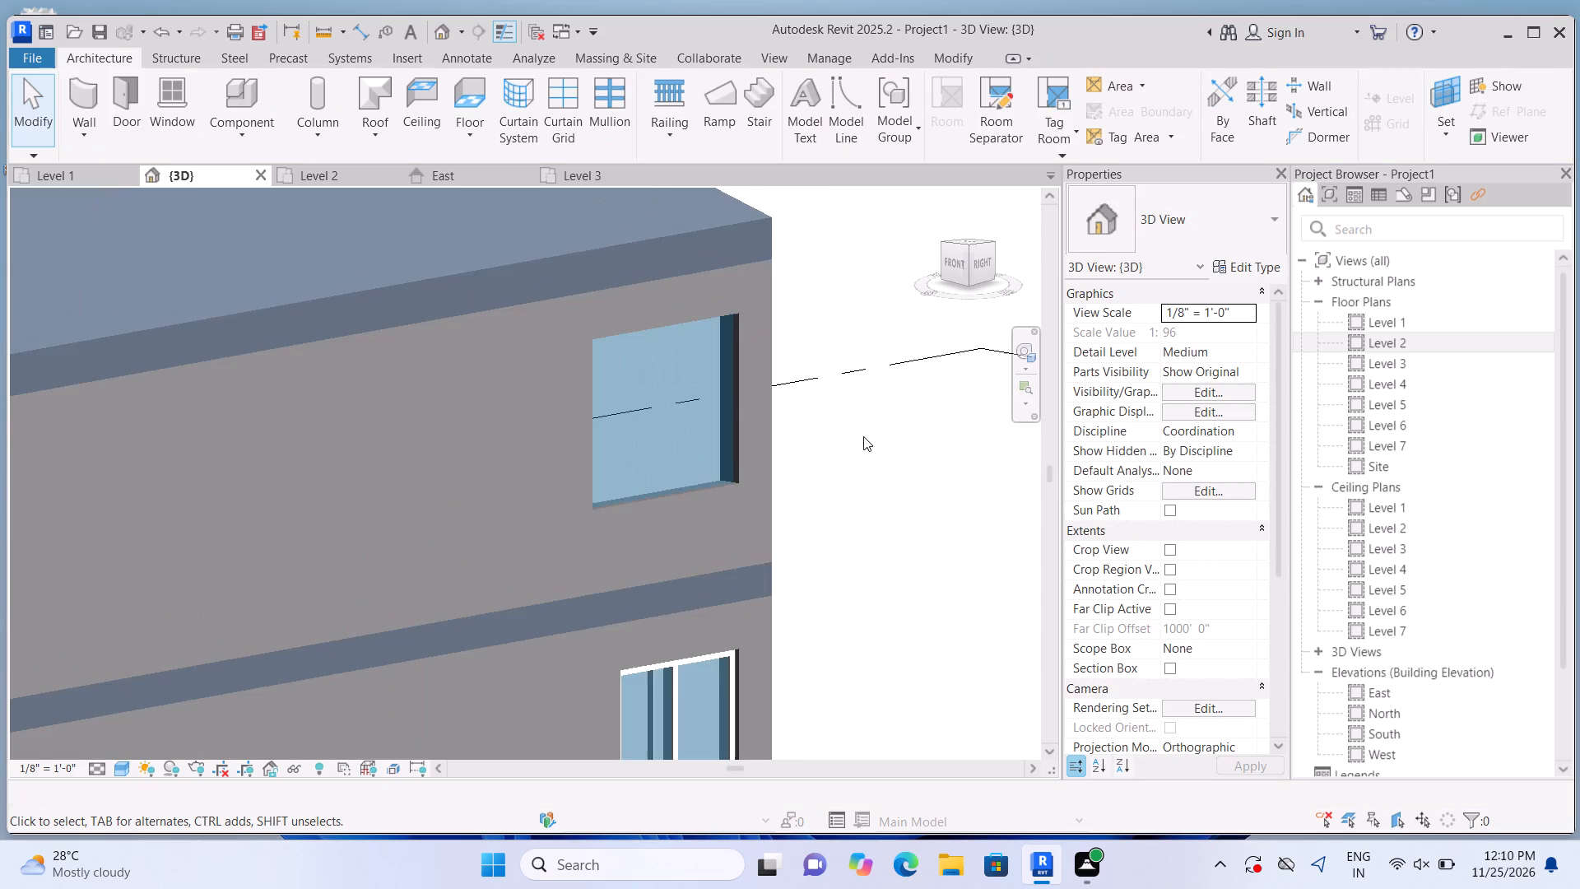
click(551, 122)
scroll(695, 282, up, 2)
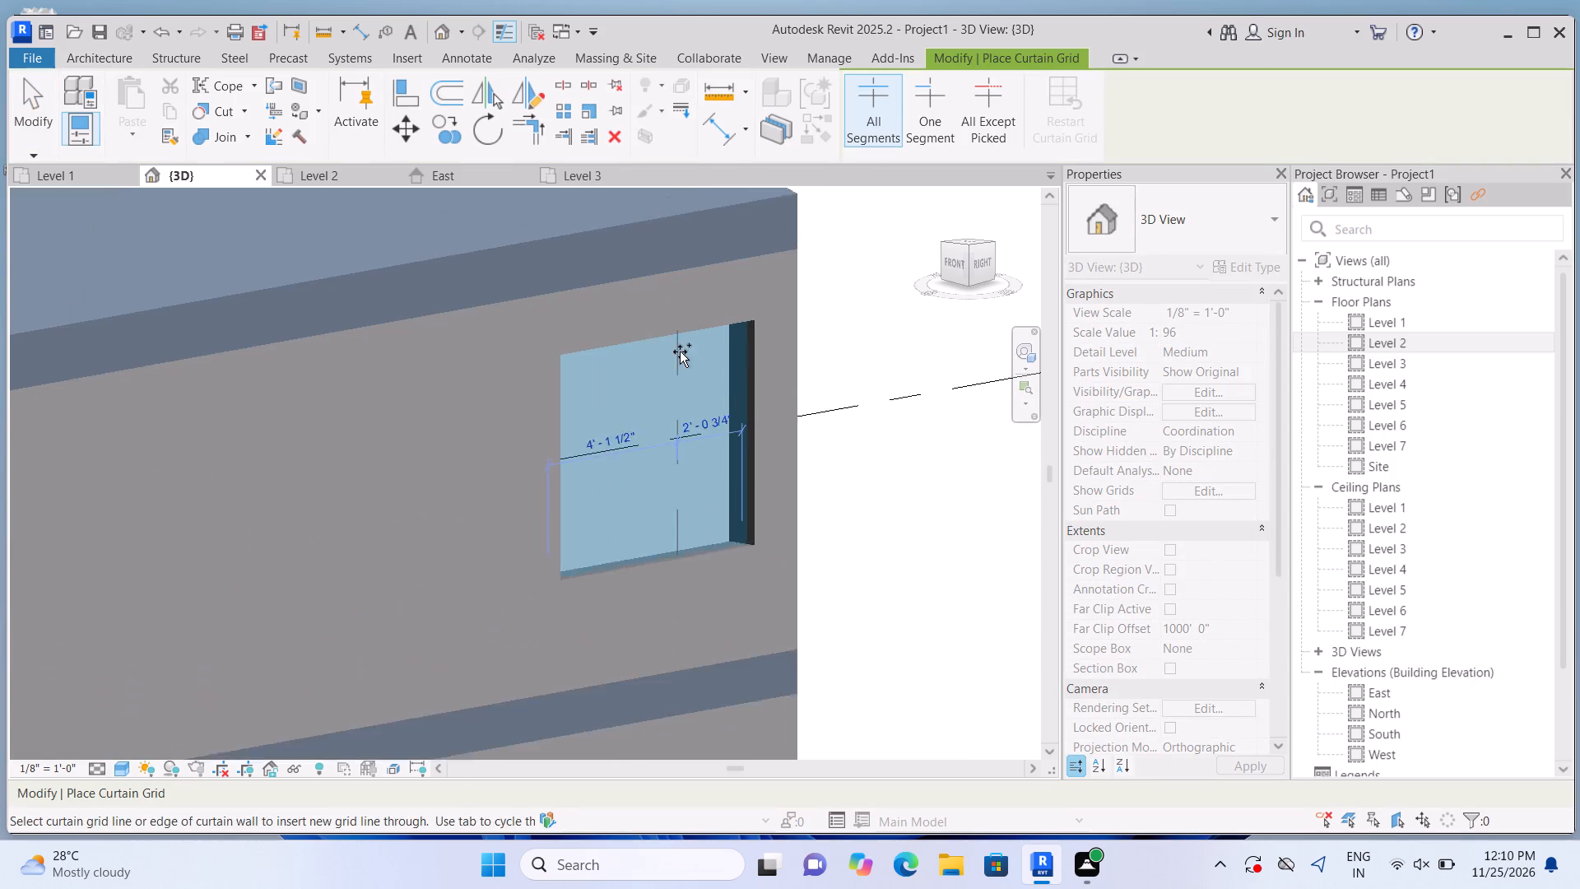
scroll(680, 351, up, 3)
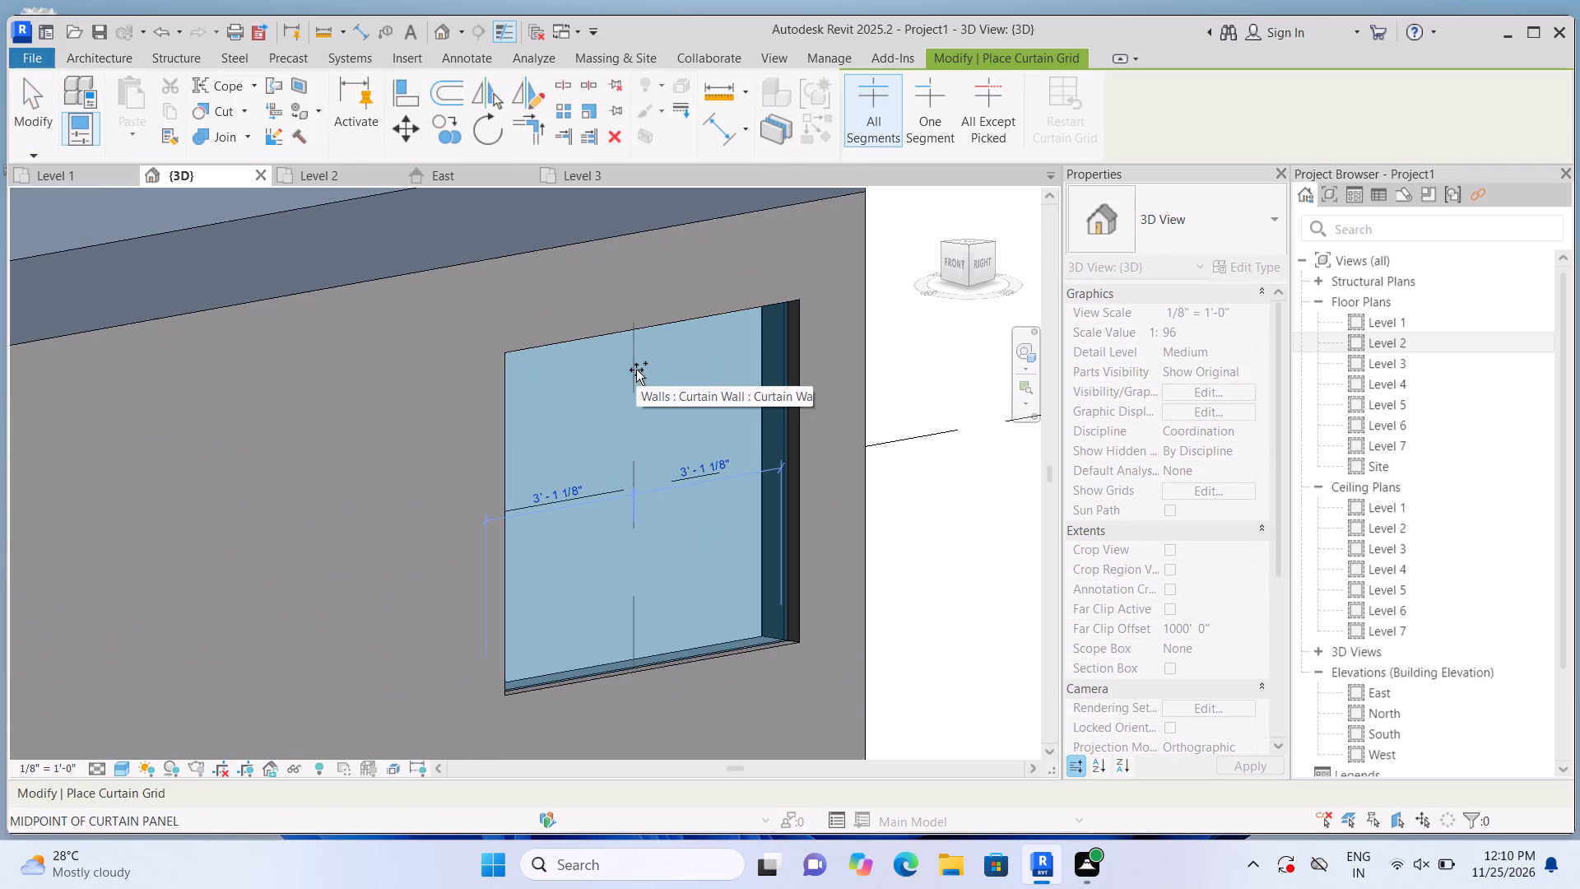
click(636, 370)
Place 2.5" x 5" rectangular mullions on the divided curtain wall's vertical grid line and its four outer edges.
click(127, 66)
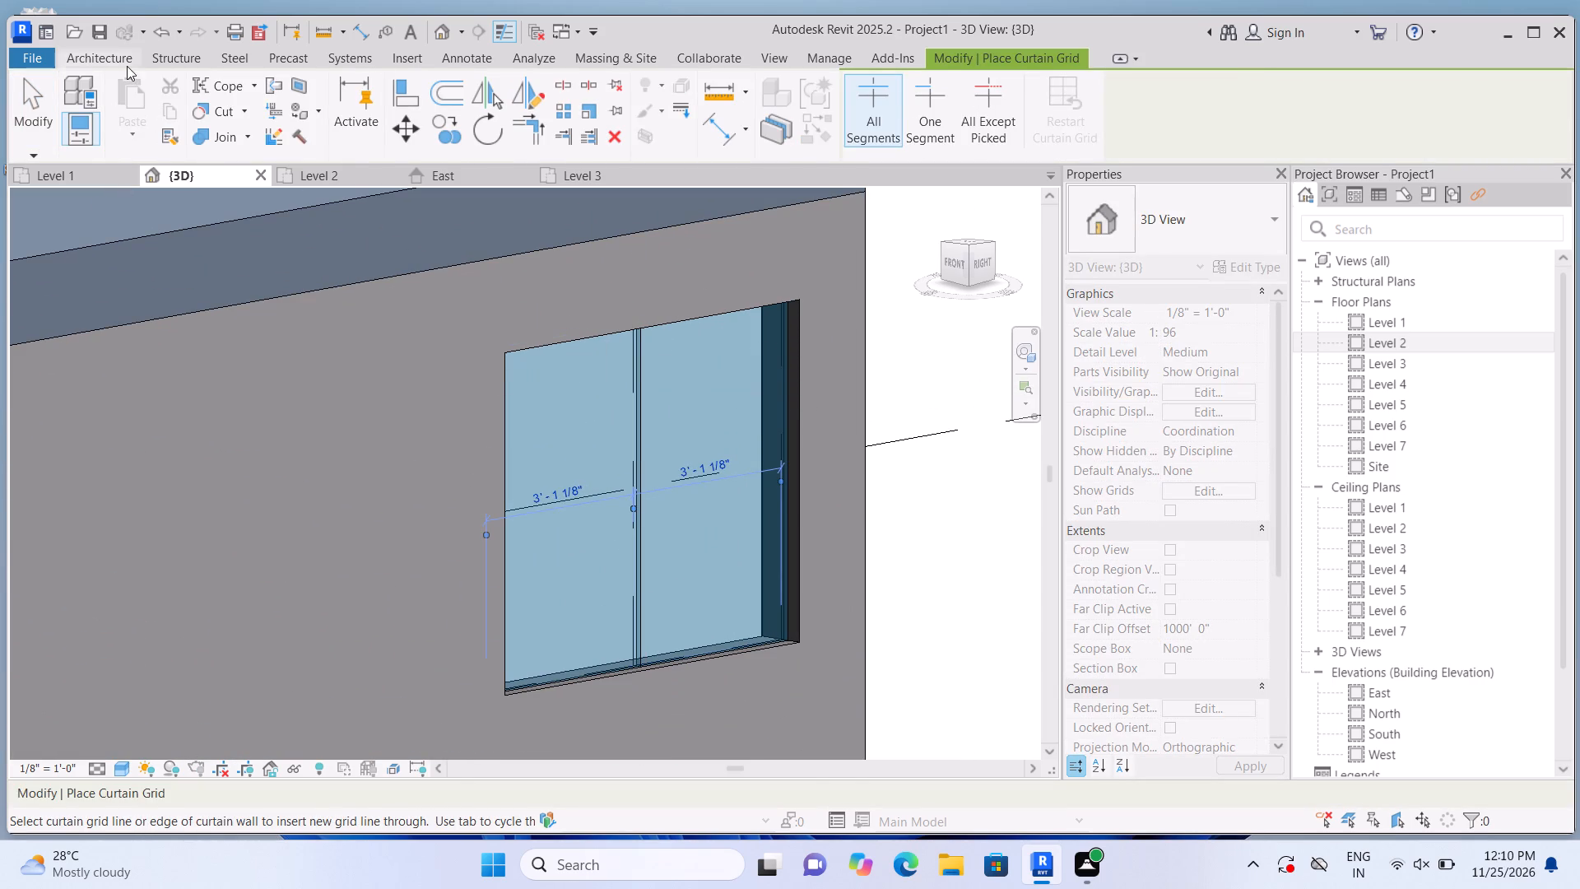
click(621, 113)
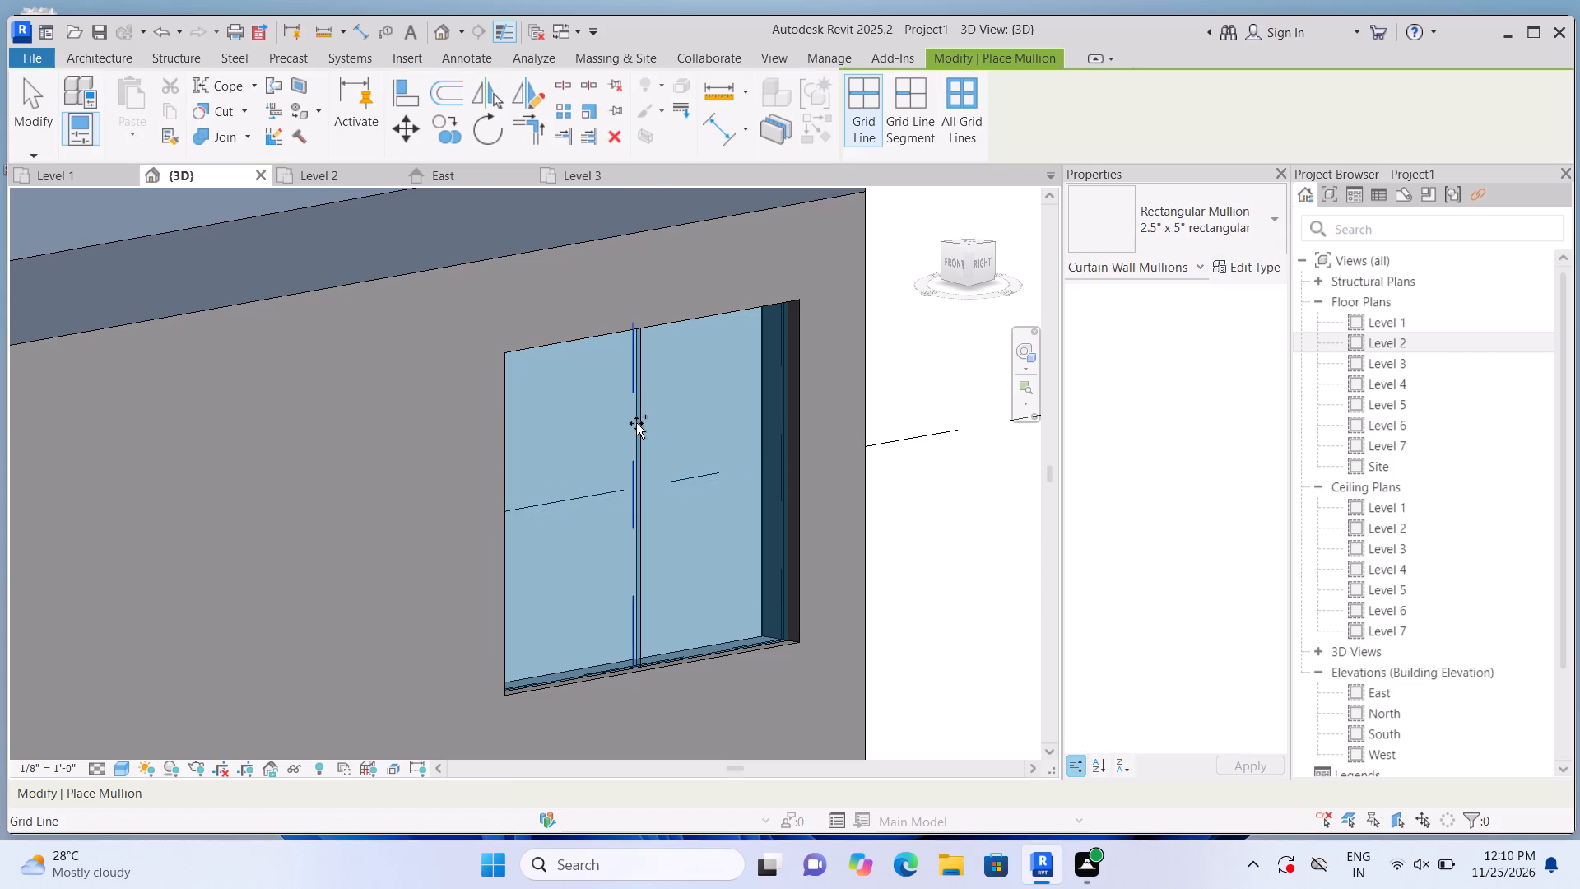
click(636, 423)
click(720, 337)
click(764, 411)
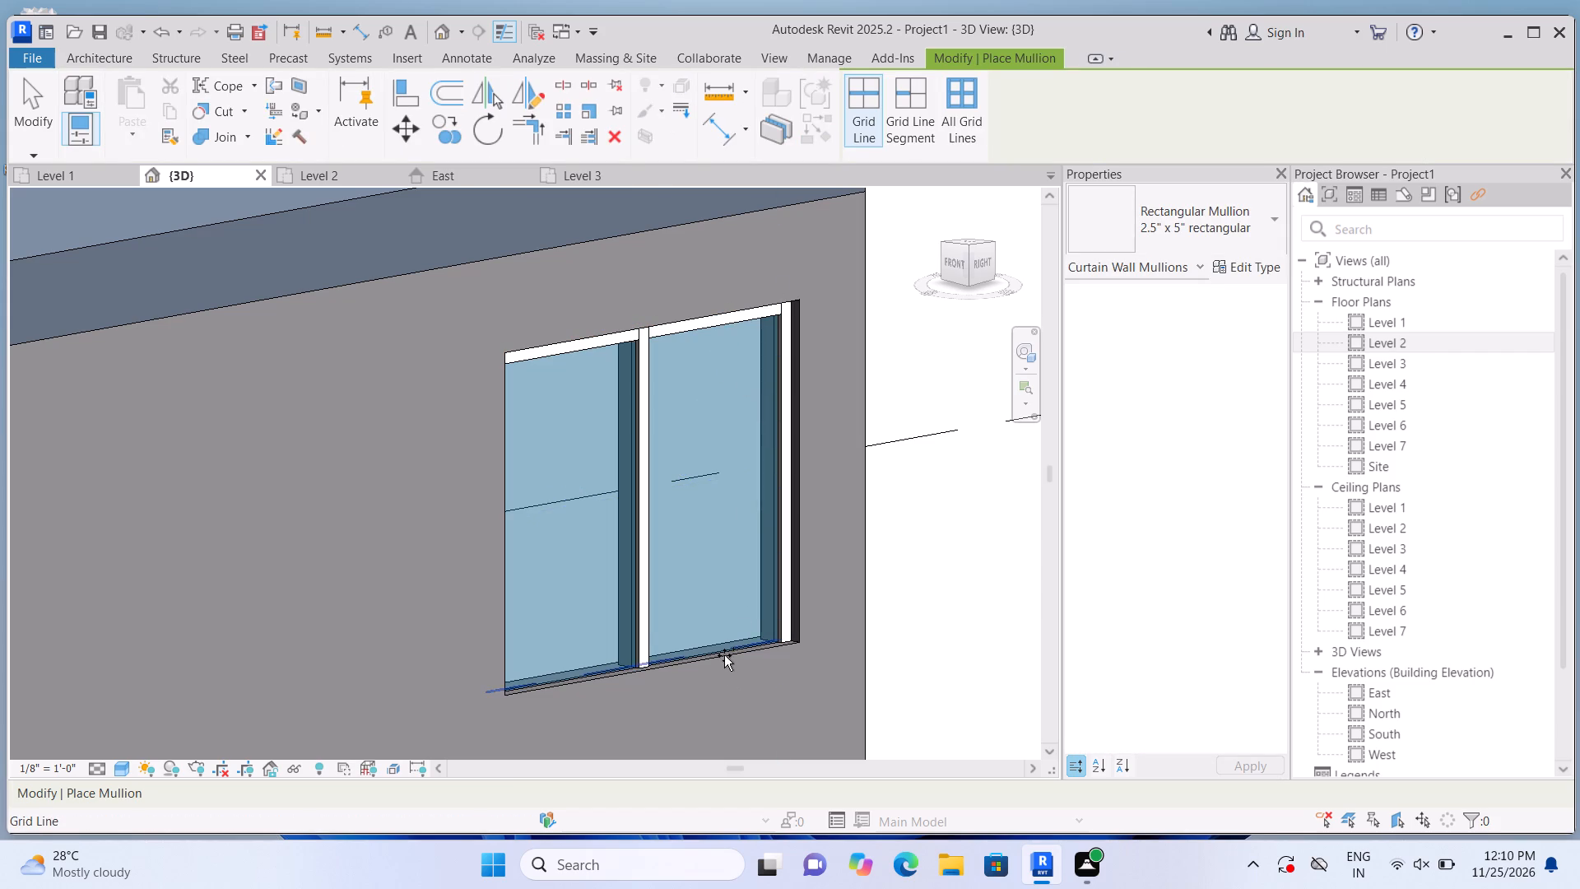
click(724, 655)
click(507, 560)
scroll(509, 561, down, 2)
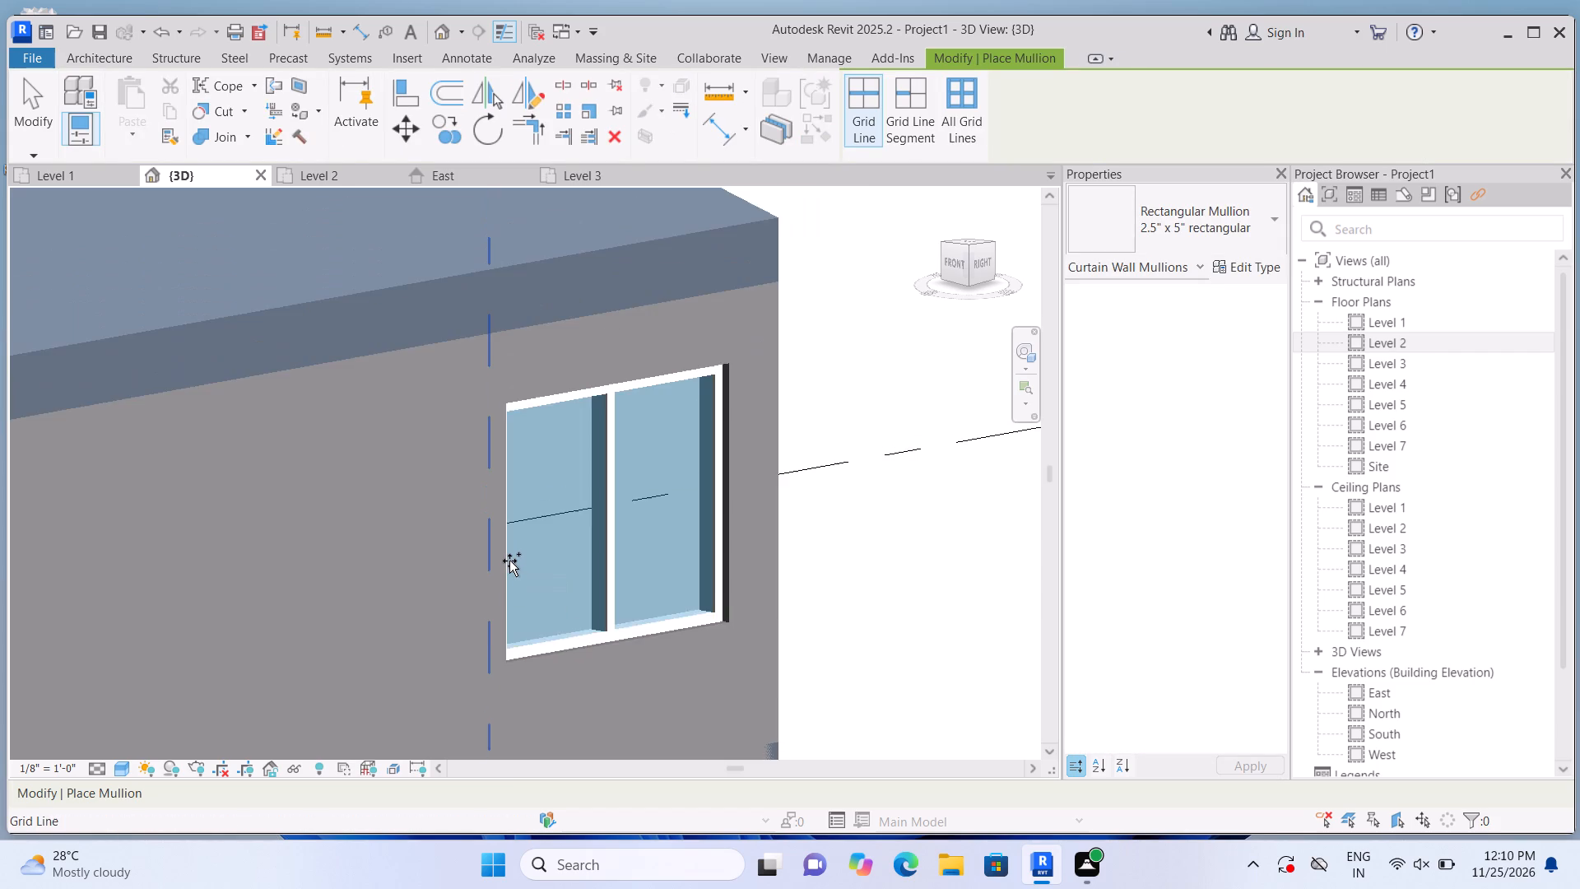
key(Escape)
Reshape the 6'-0" curtain wall at the north wall's east end on Level 2 to about 3'-4" base offset and 5'-3" height.
scroll(818, 514, down, 10)
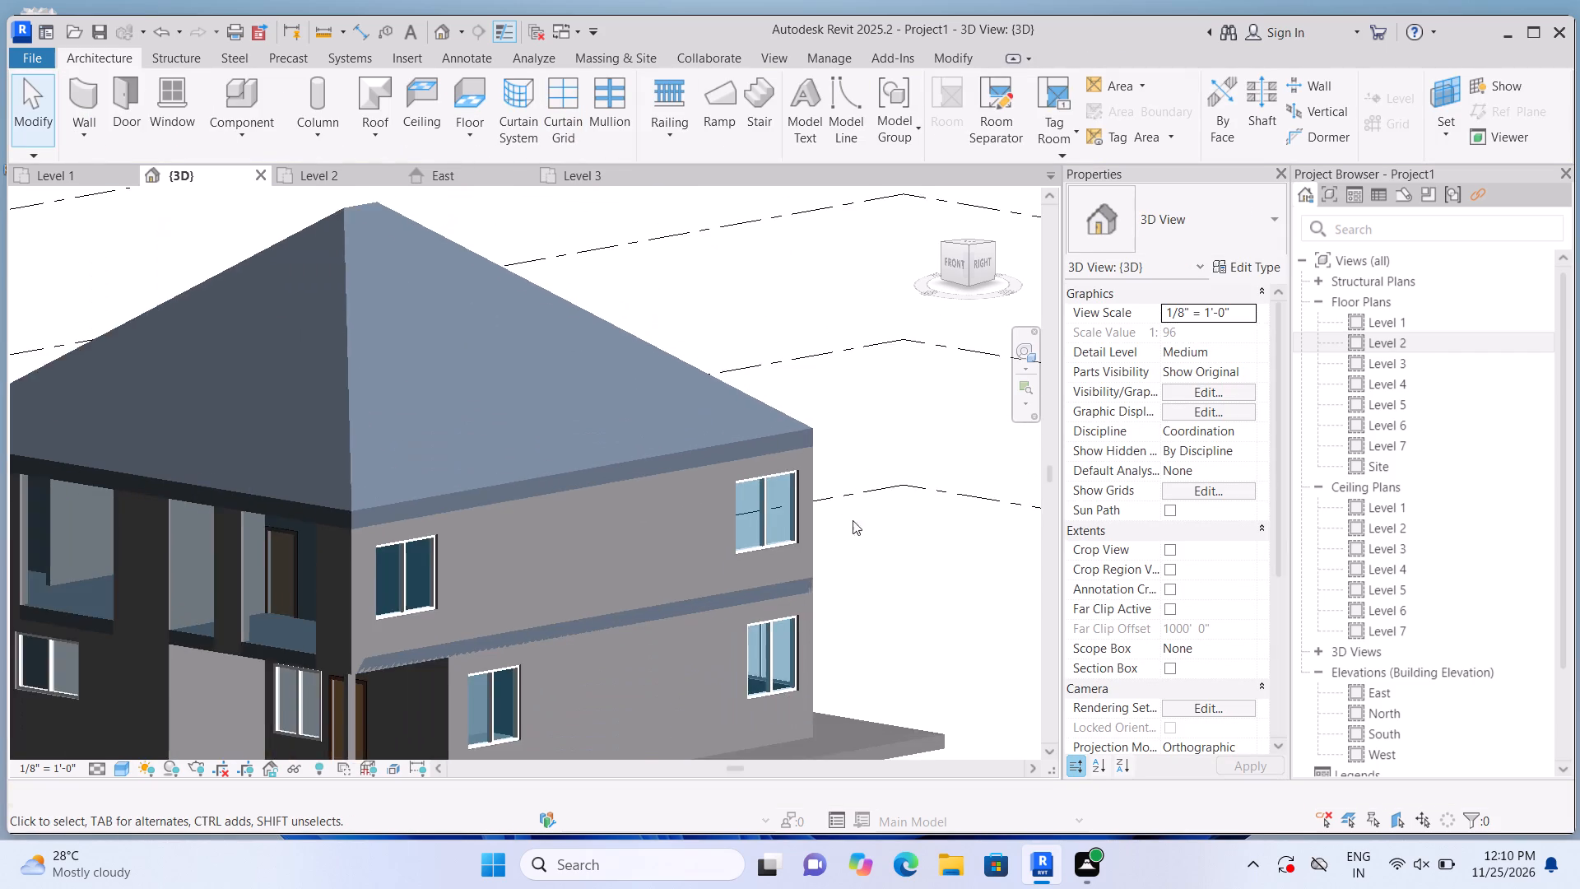
shift+middle_drag(910, 548, 743, 561)
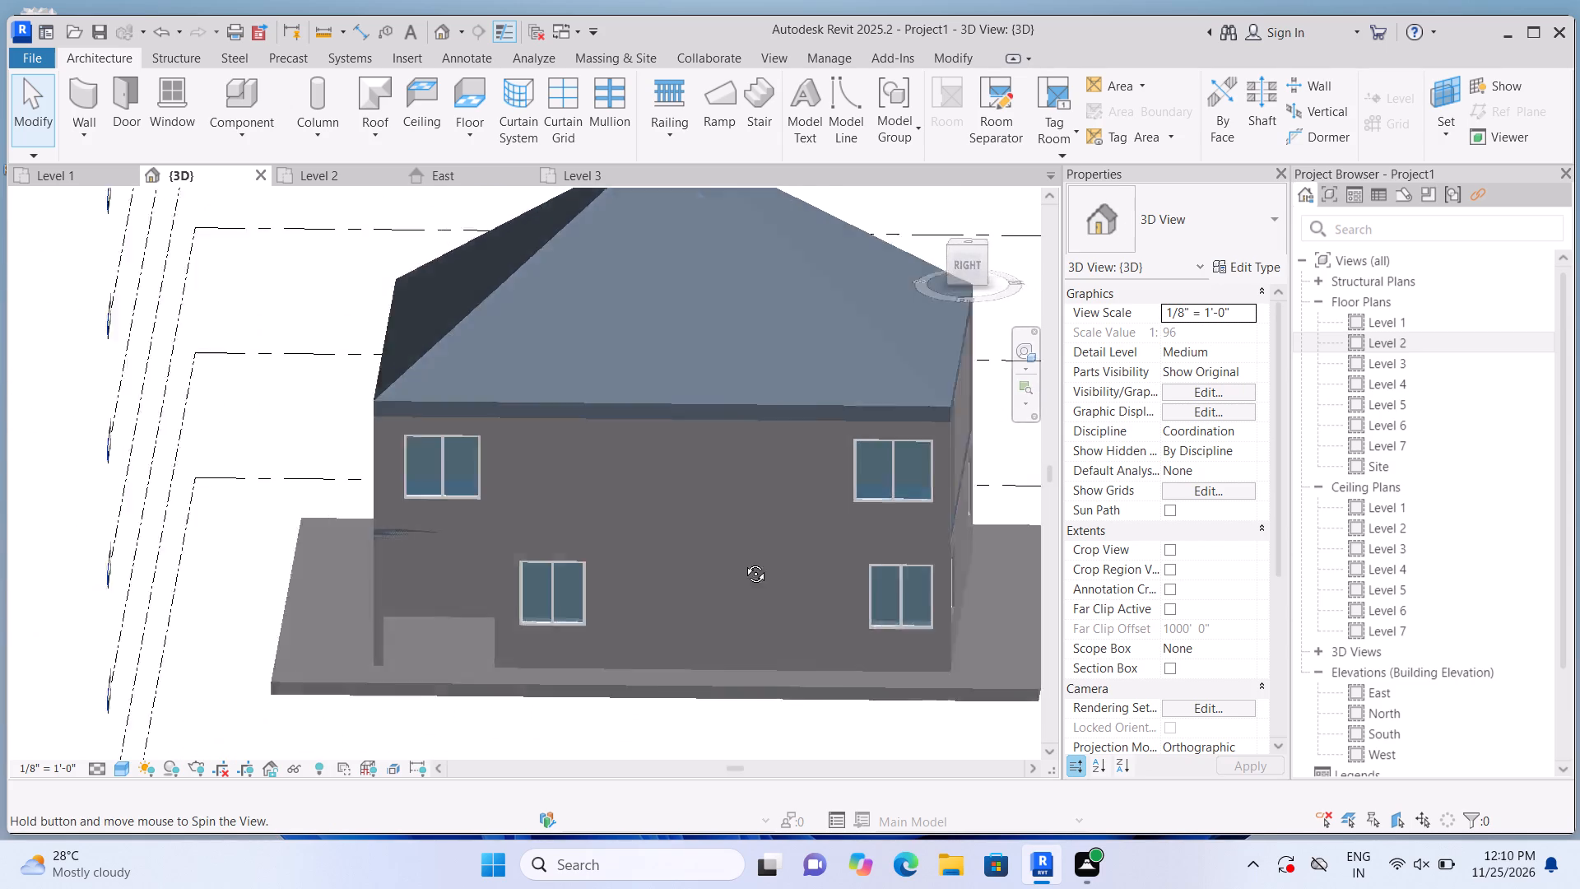
shift+middle_drag(743, 561, 674, 483)
shift+middle_drag(728, 553, 690, 568)
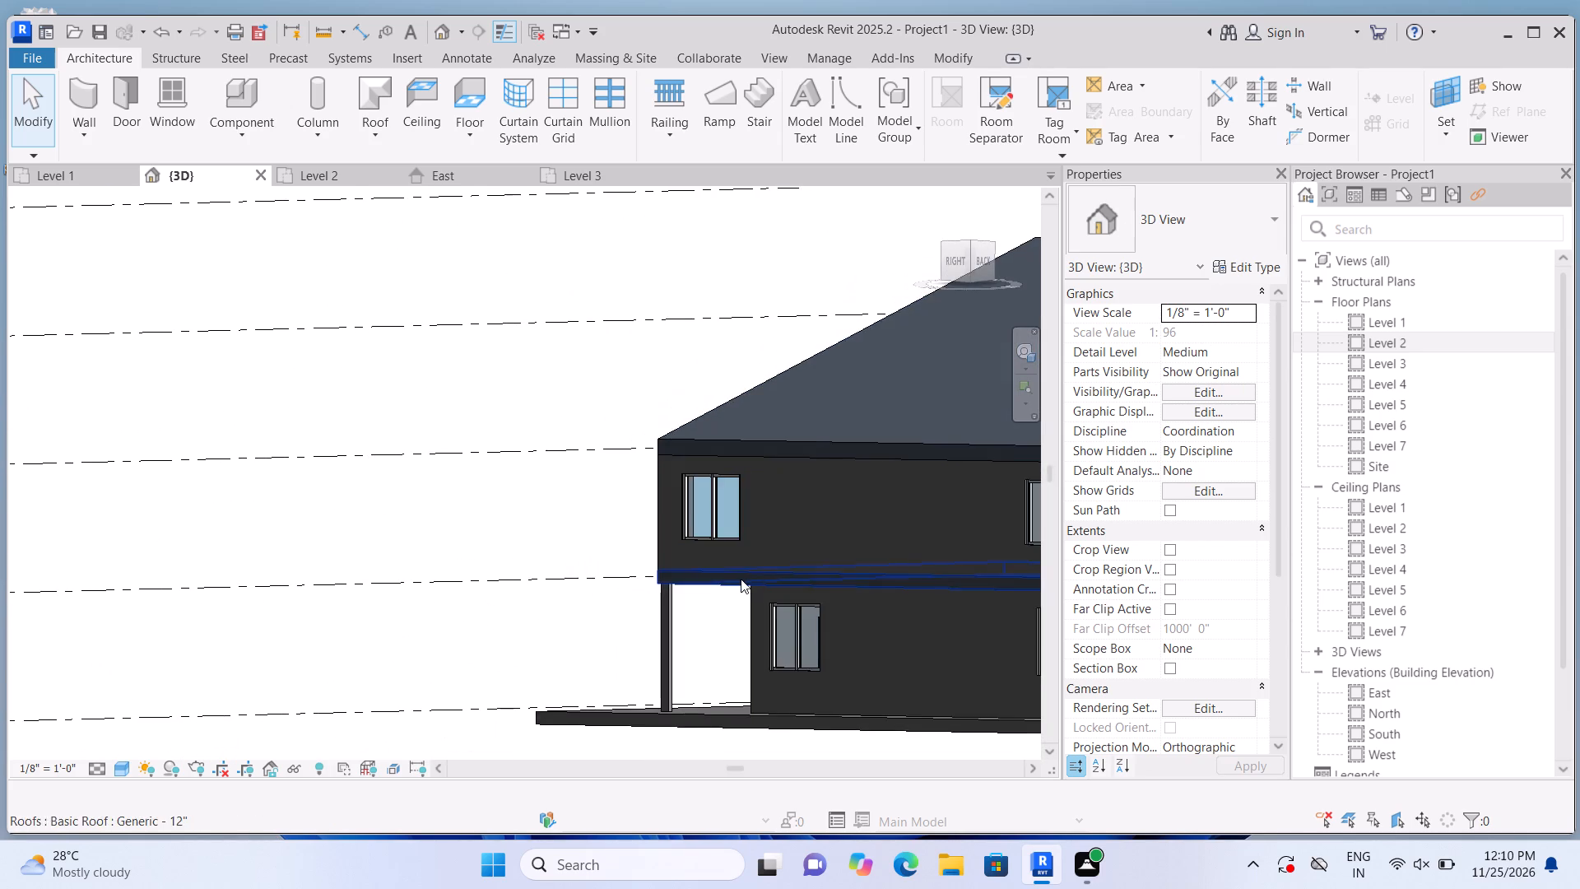
middle_drag(748, 579, 683, 582)
middle_drag(690, 573, 253, 556)
scroll(437, 675, down, 1)
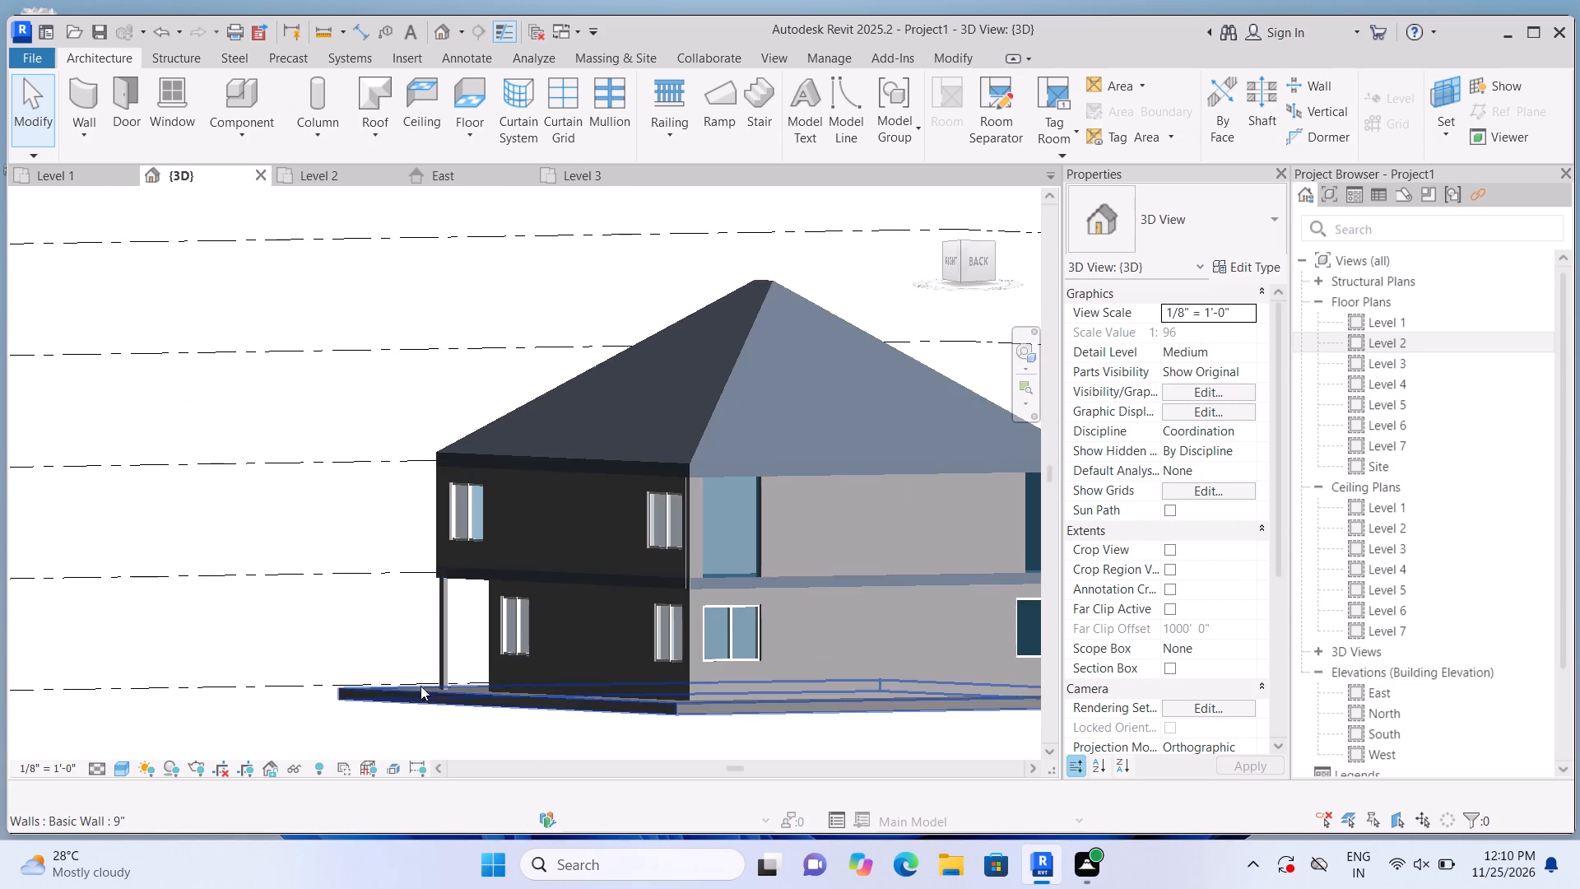
shift+middle_drag(421, 678, 480, 677)
shift+middle_drag(548, 680, 516, 678)
scroll(806, 646, up, 2)
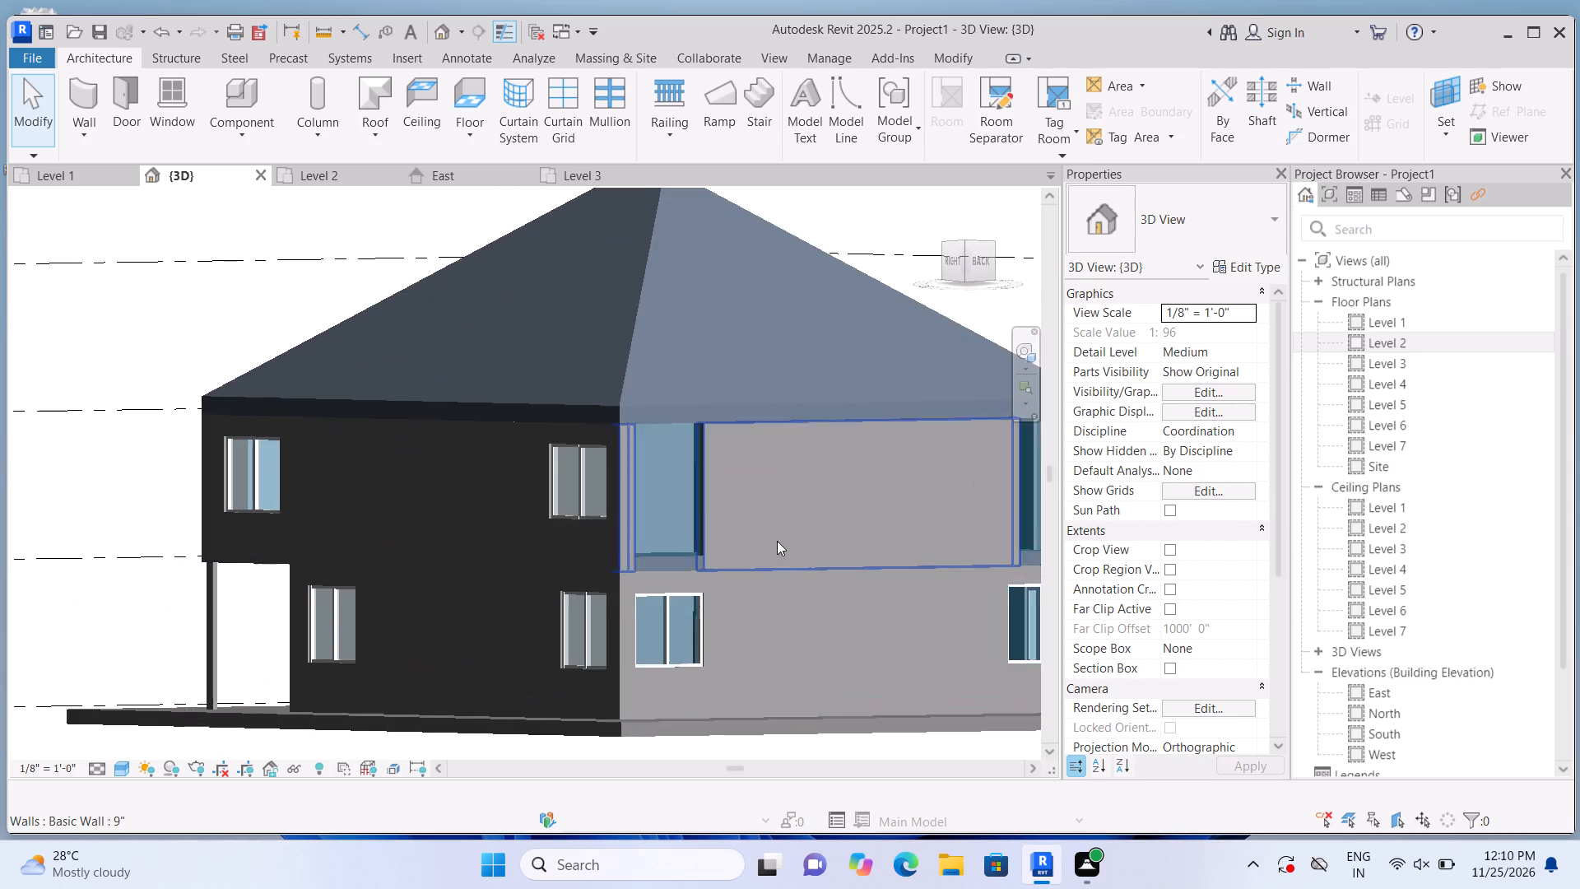
scroll(777, 541, up, 2)
scroll(709, 458, up, 2)
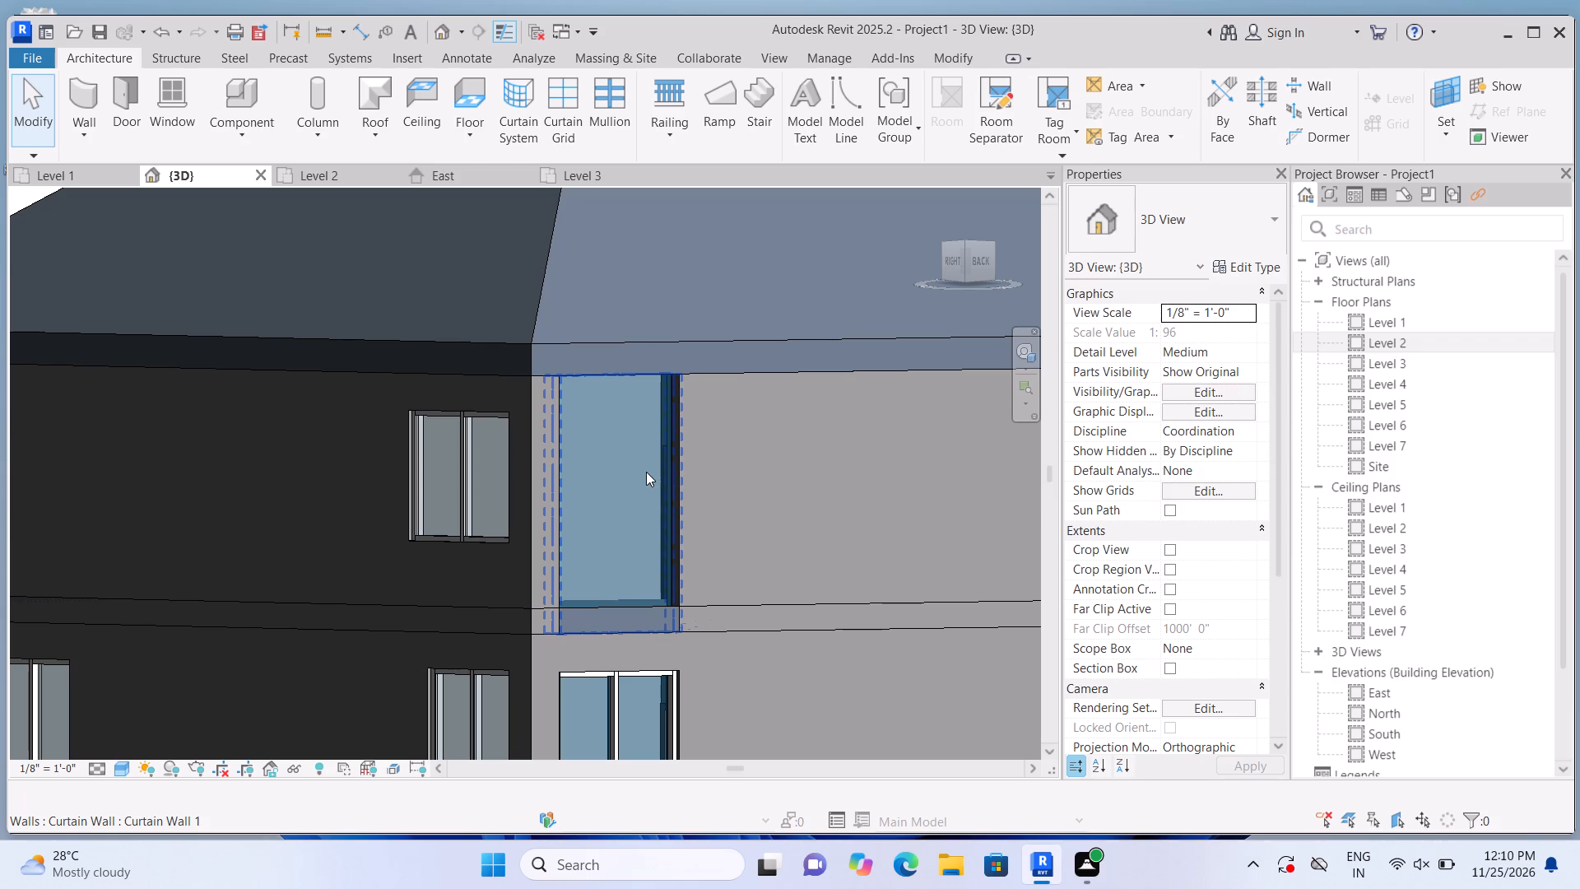
scroll(609, 645, up, 2)
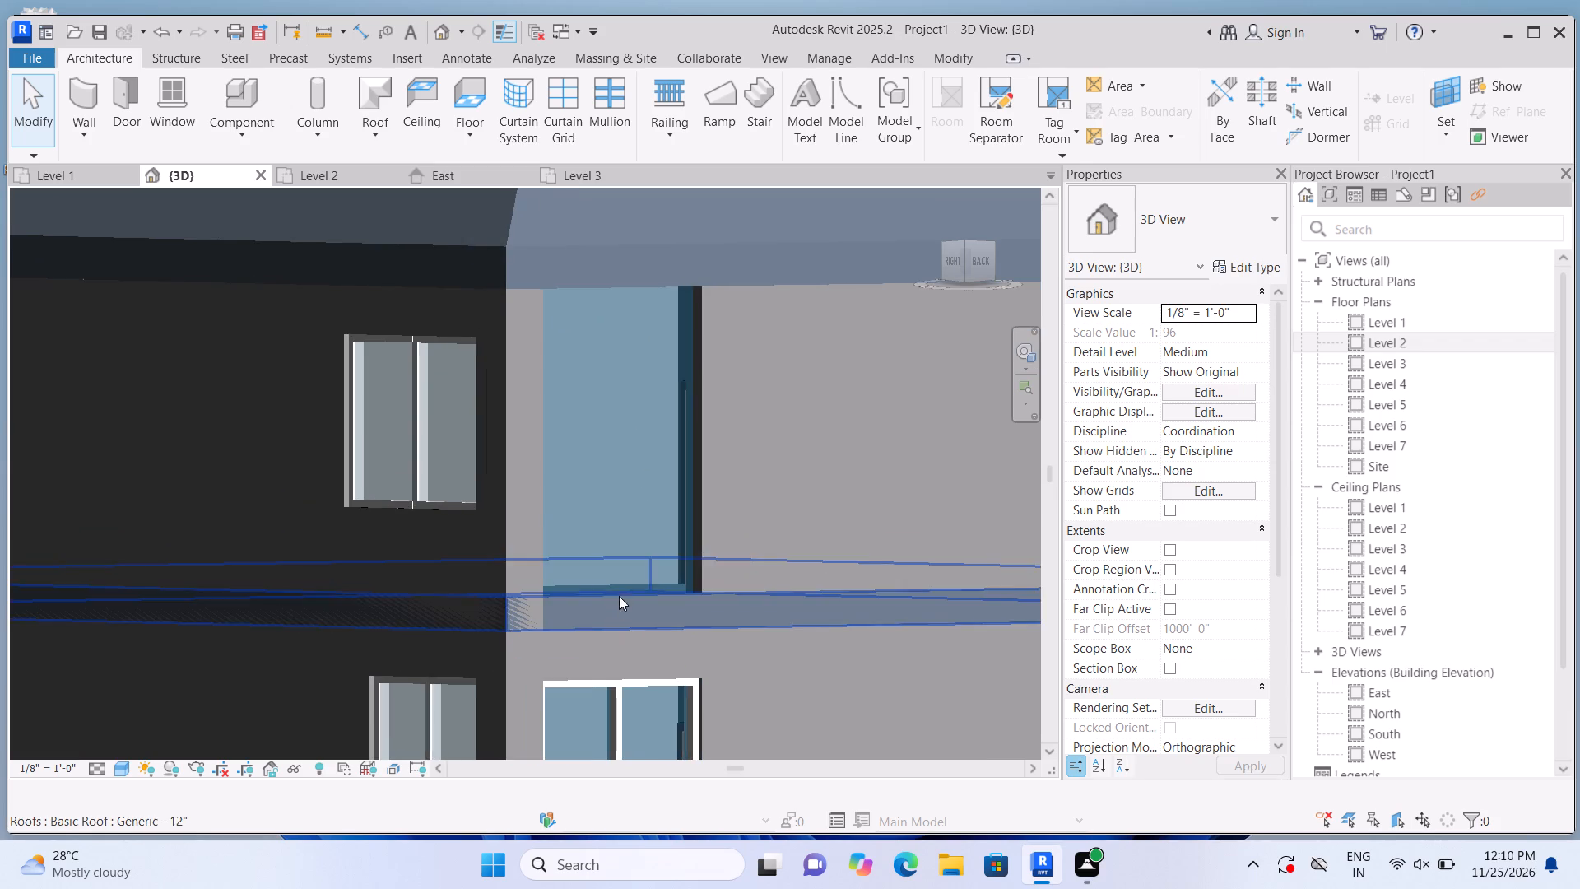
click(620, 537)
scroll(614, 619, up, 1)
drag(616, 631, 631, 604)
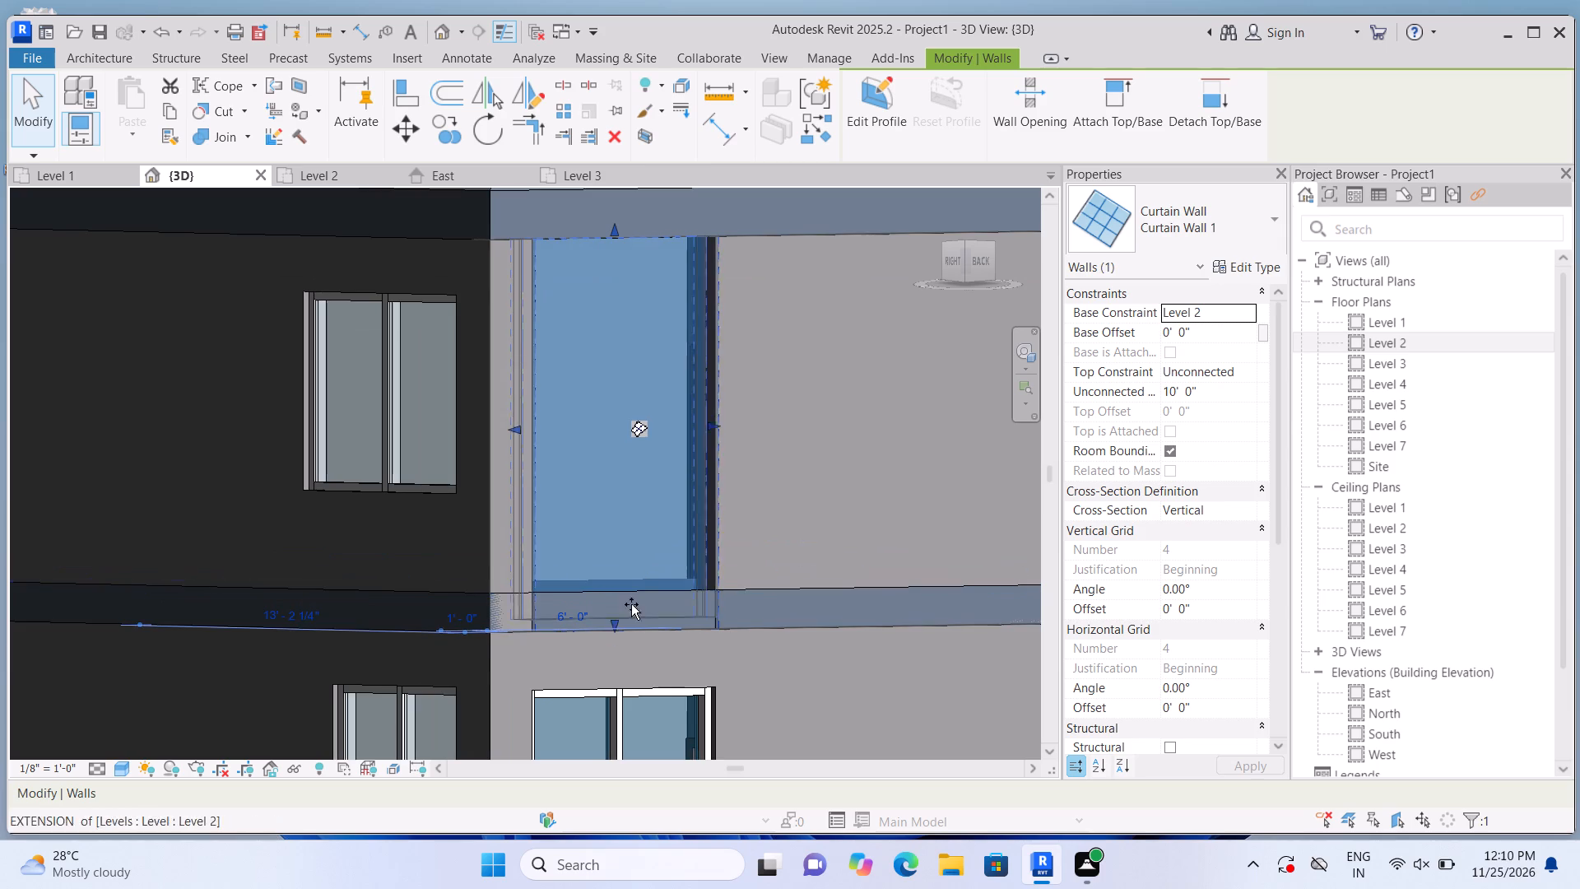
drag(631, 604, 671, 508)
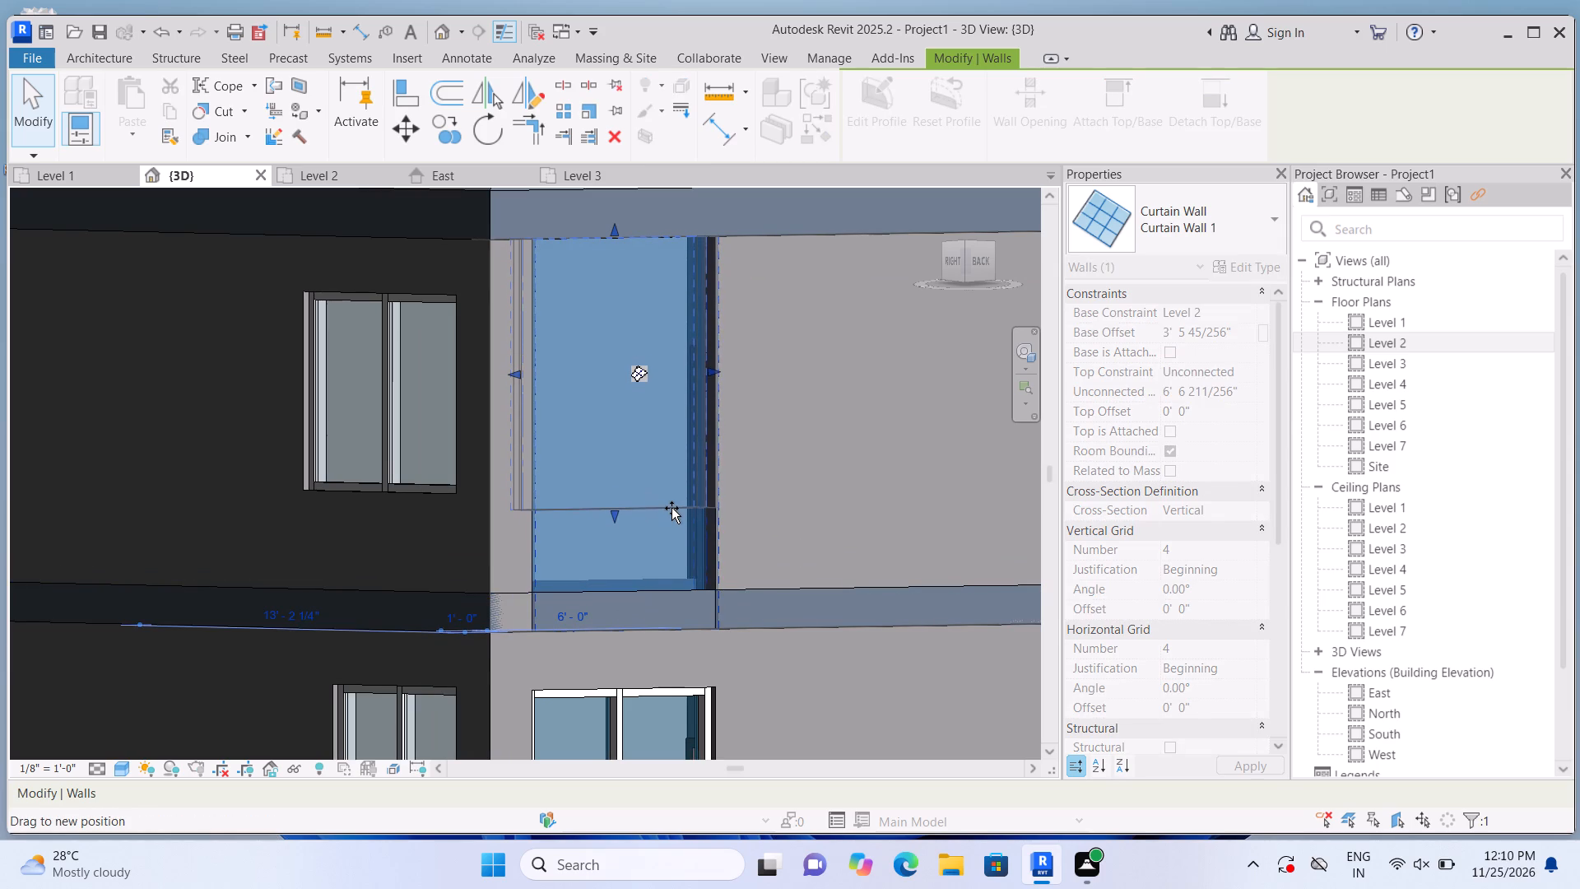
drag(671, 508, 675, 500)
click(675, 500)
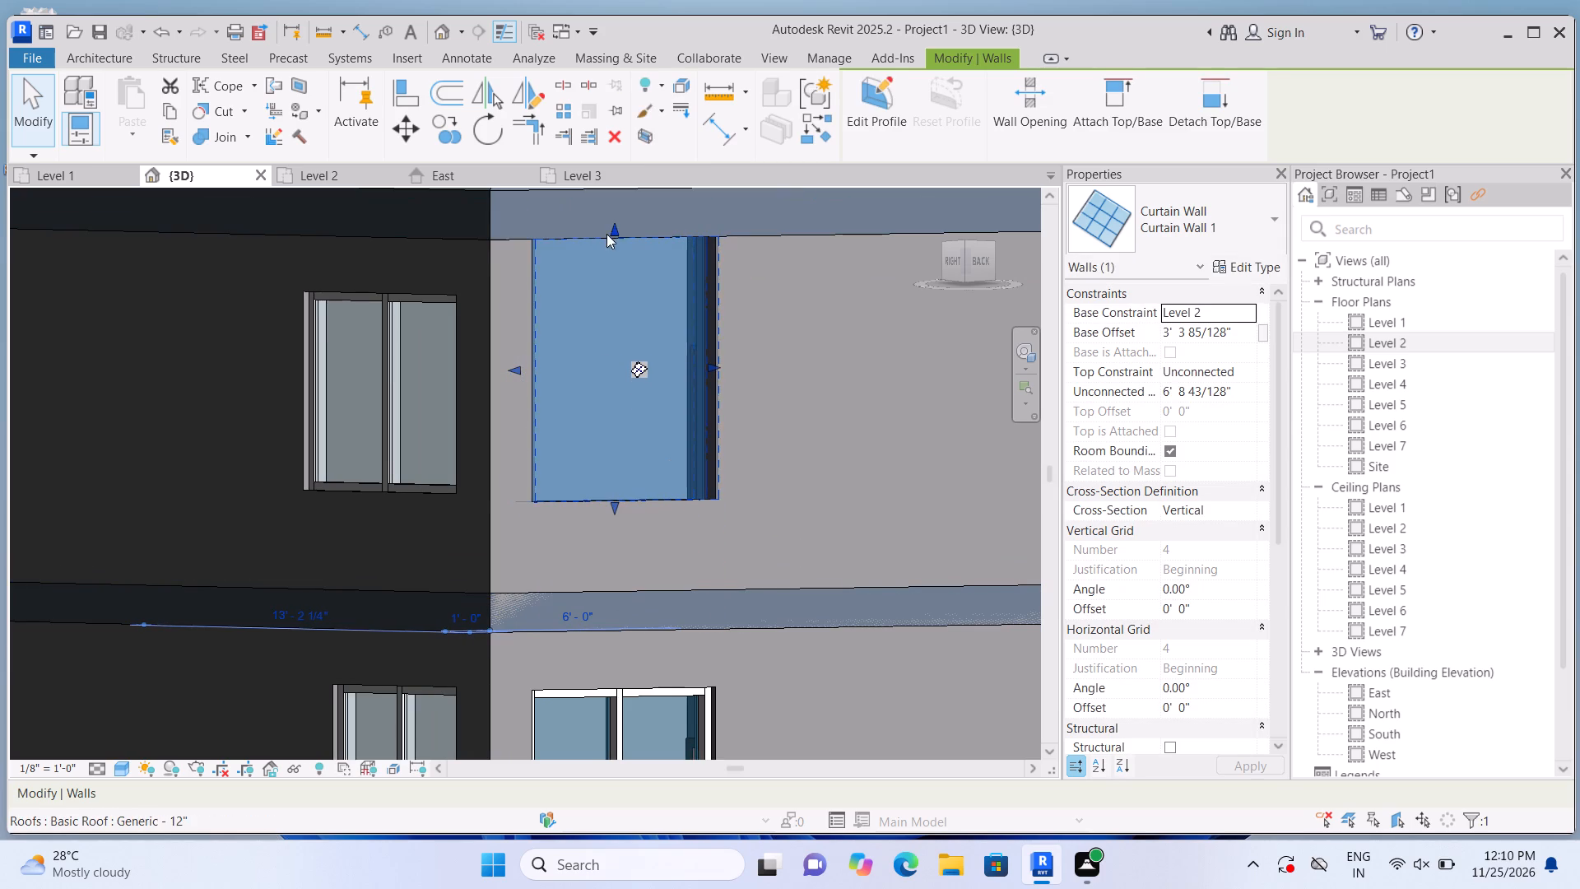
drag(617, 226, 628, 291)
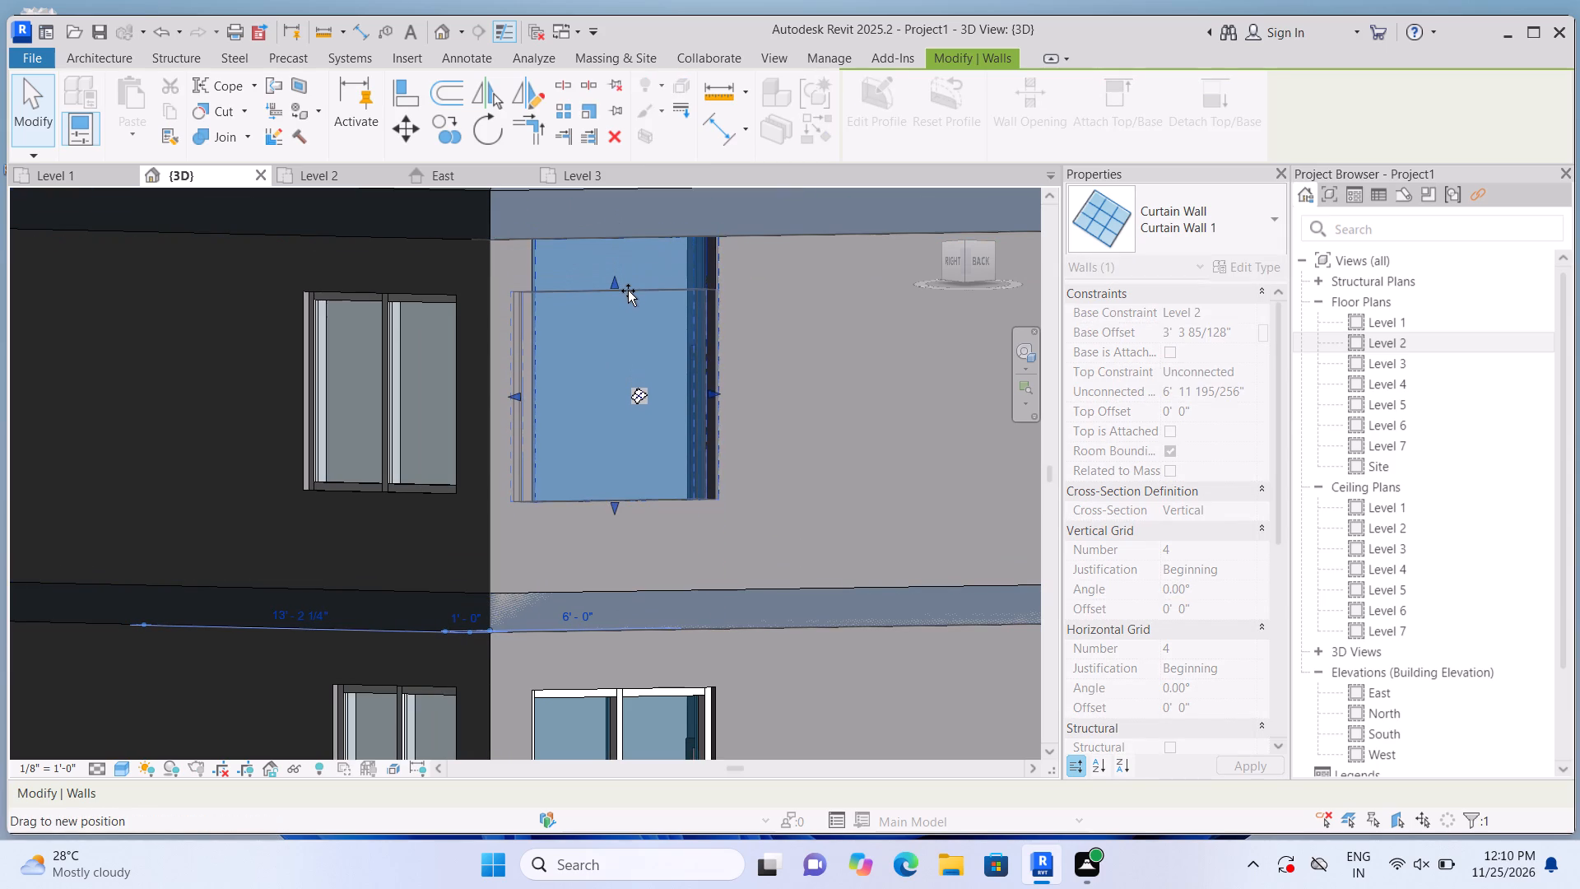
drag(628, 291, 630, 293)
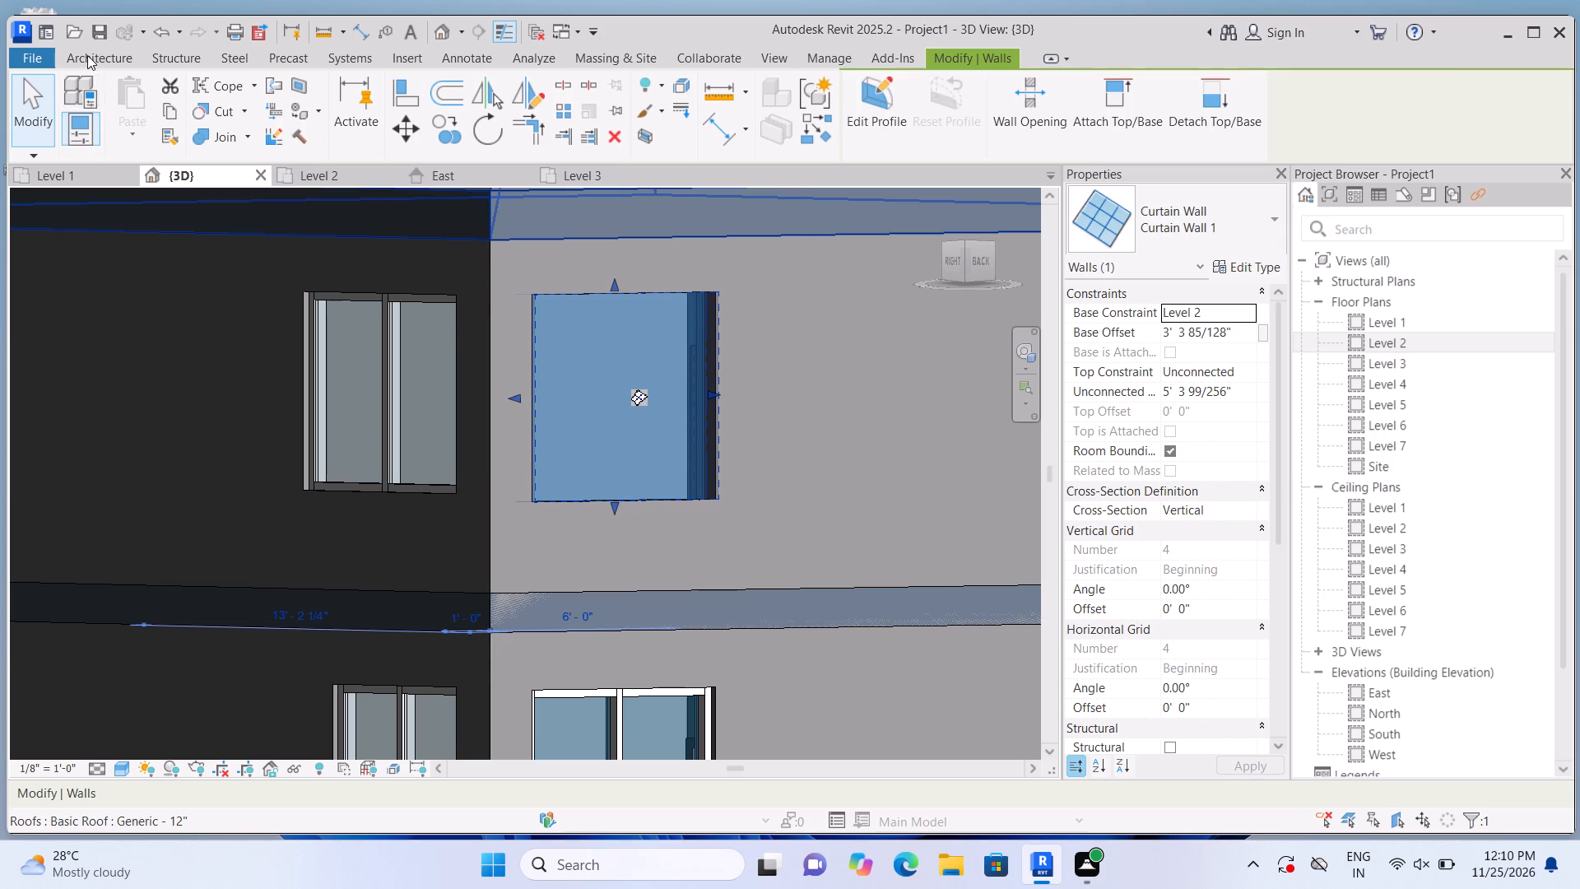
Divide the reshaped north curtain wall with a vertical curtain grid line at its midpoint, 3'-0" from each side.
click(87, 55)
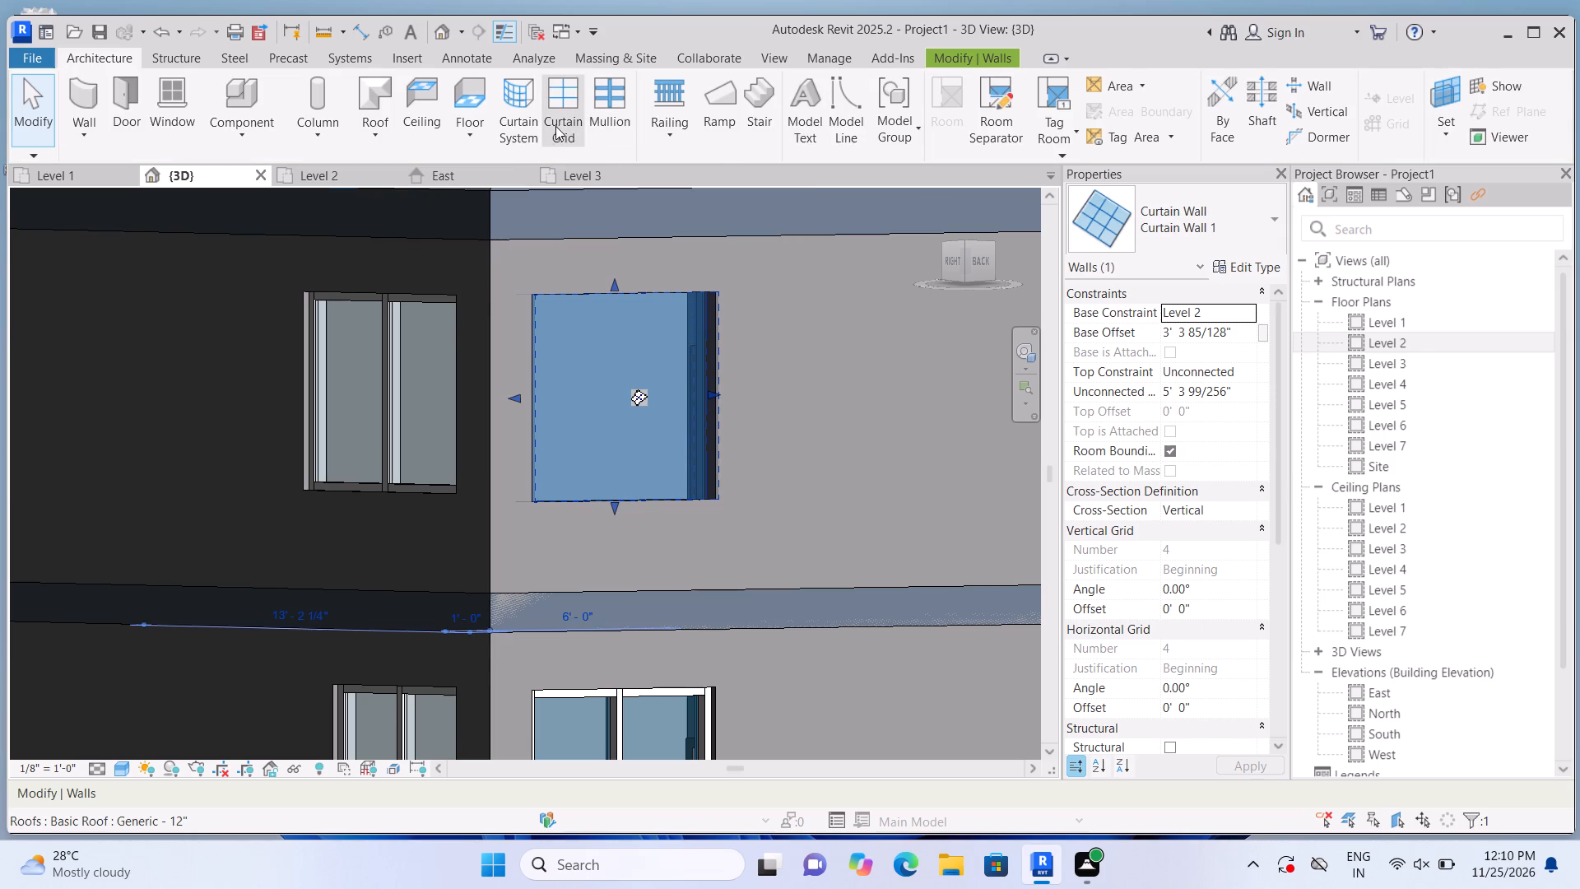
click(558, 126)
click(623, 334)
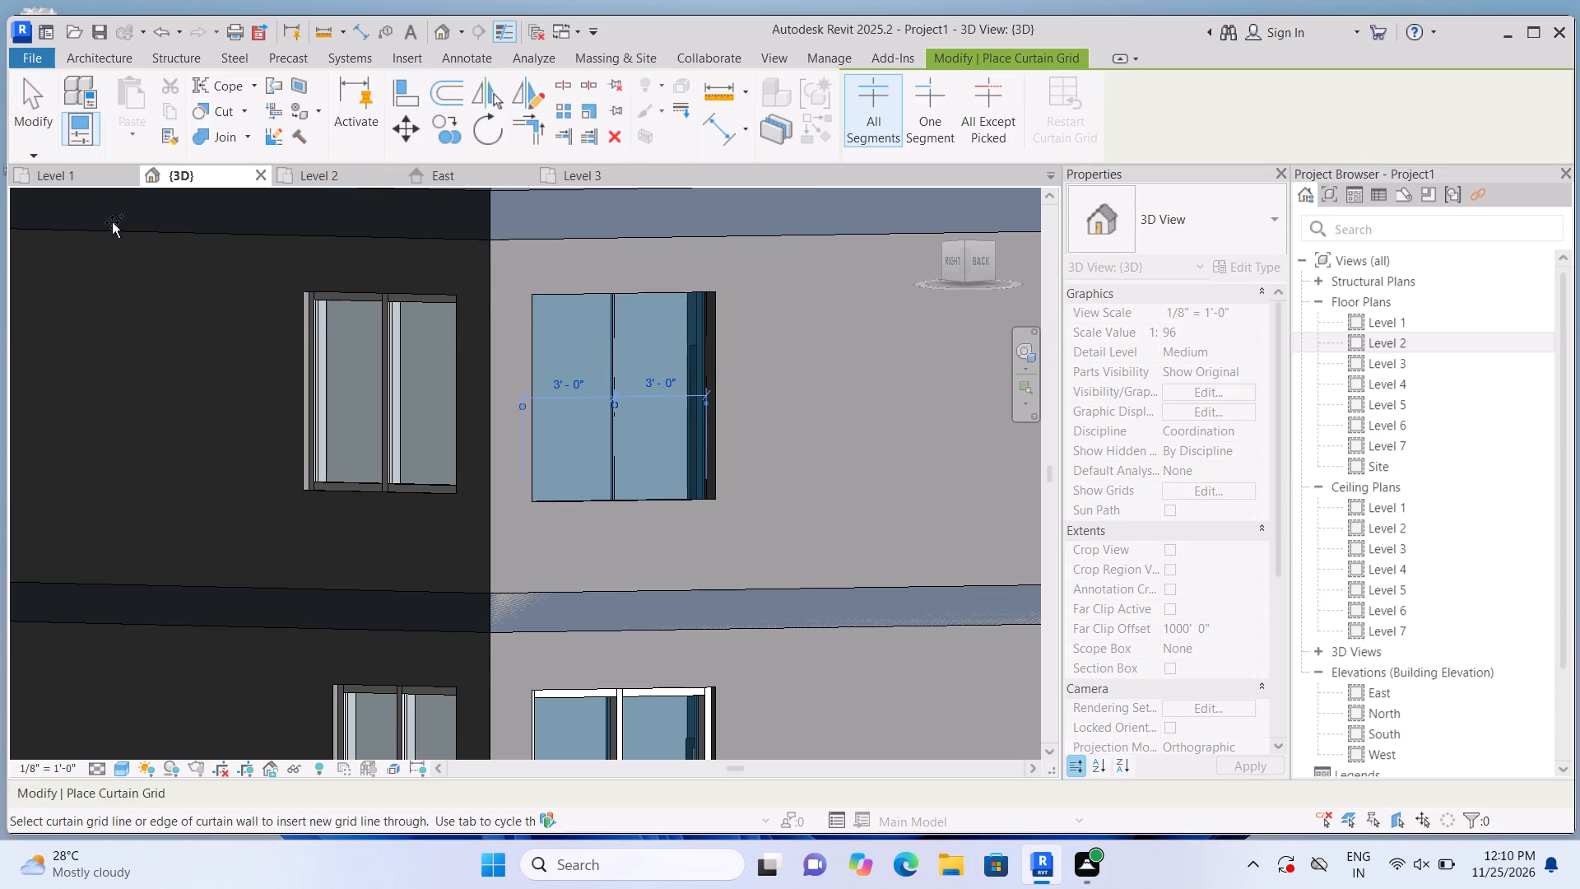
Place 2.5" x 5" rectangular mullions on the north curtain wall's vertical grid line and its four outer edges.
click(99, 44)
double_click(100, 51)
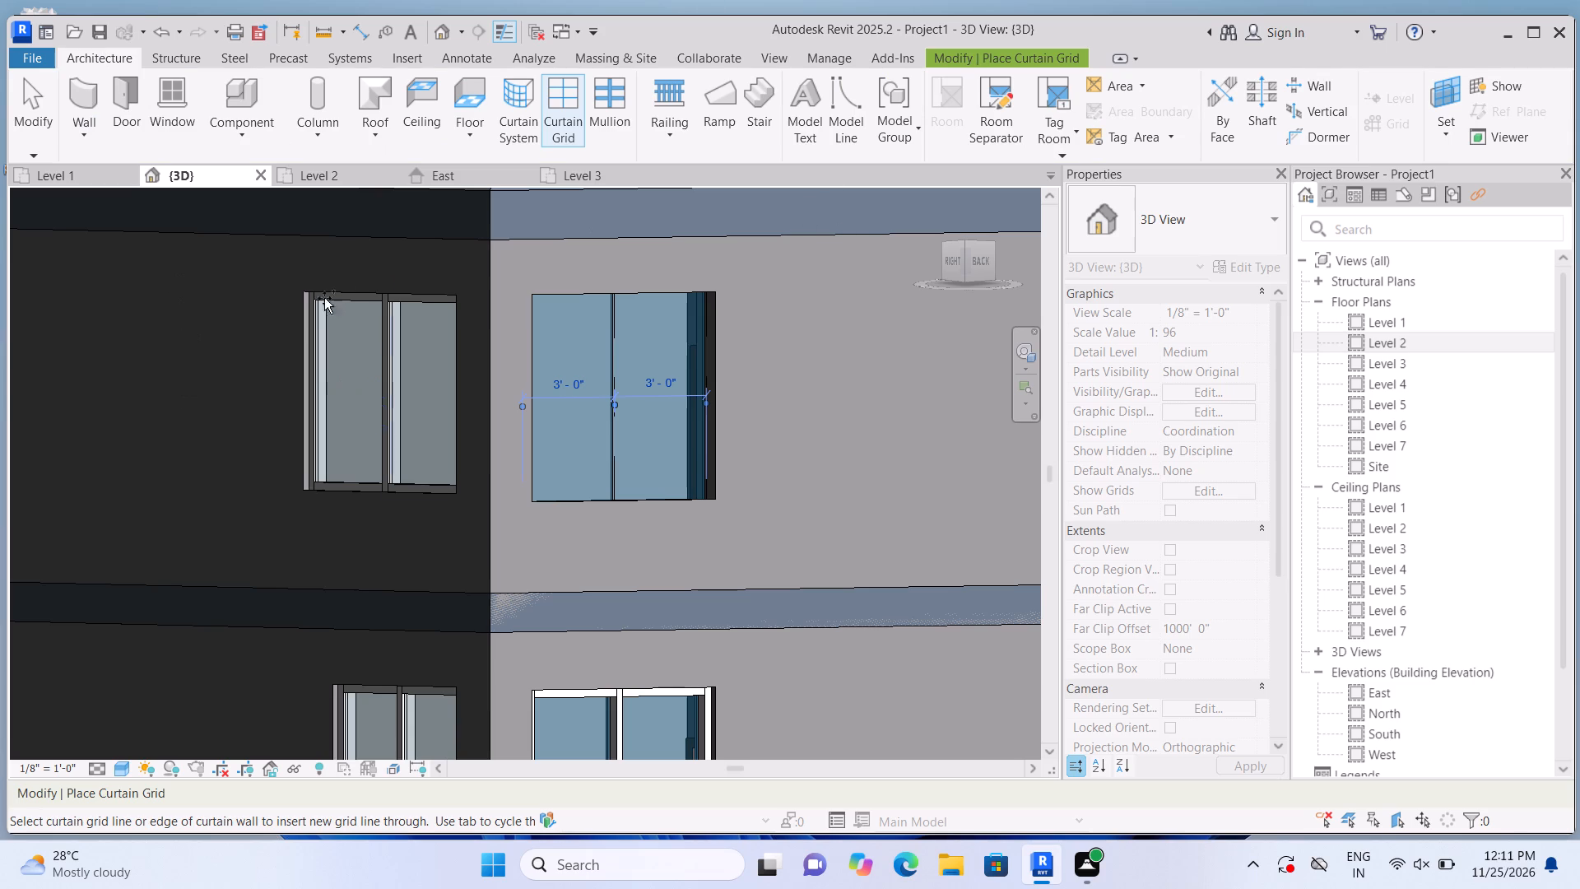
click(608, 109)
scroll(604, 462, up, 1)
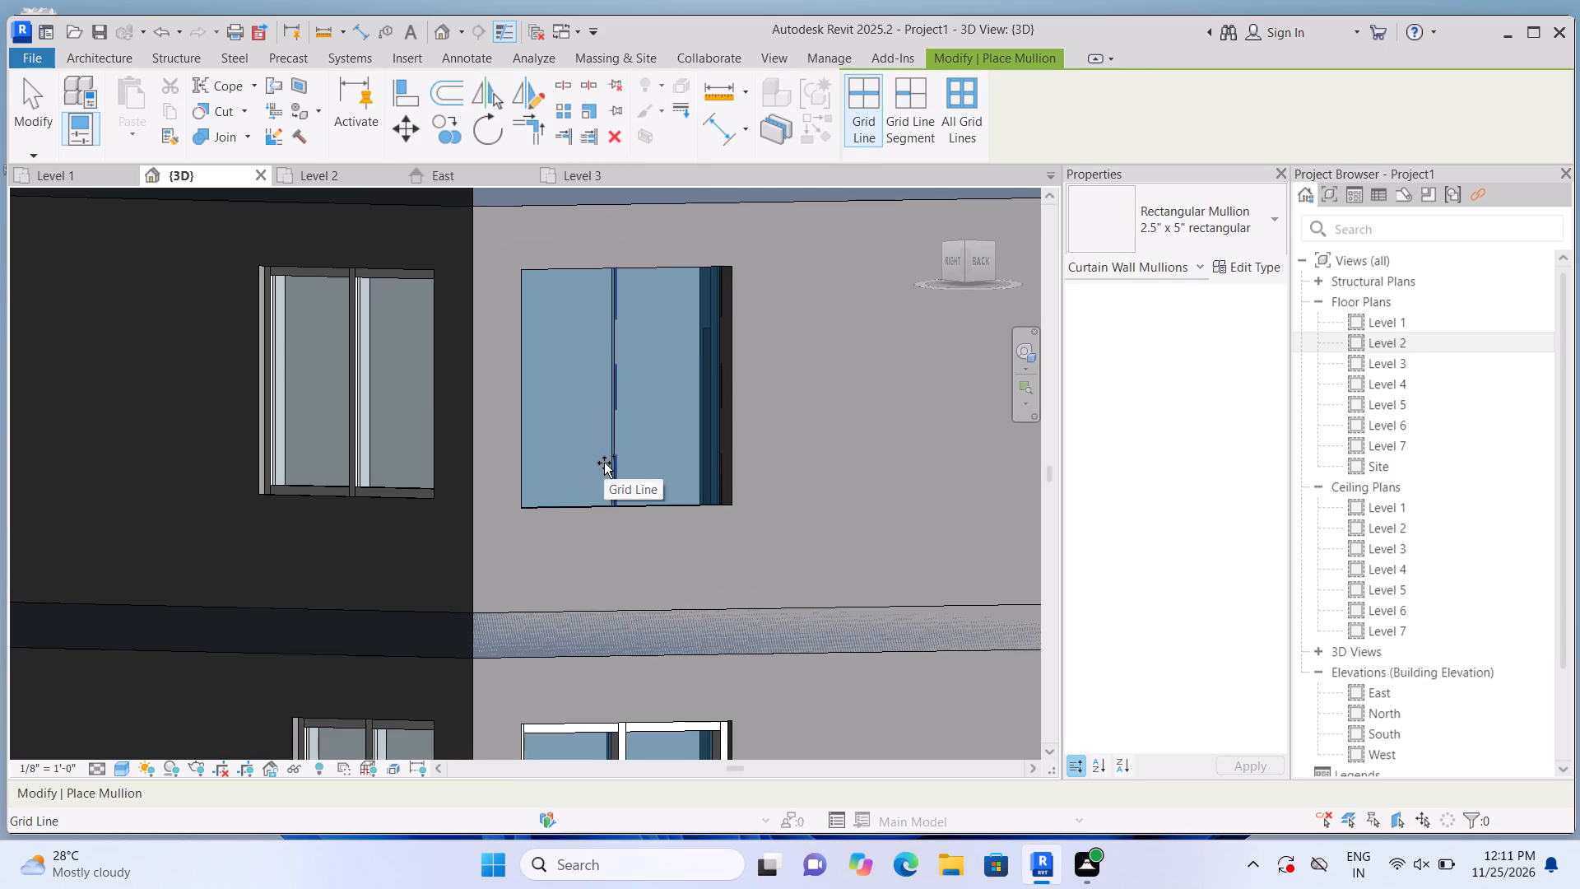
click(604, 463)
click(722, 282)
click(704, 272)
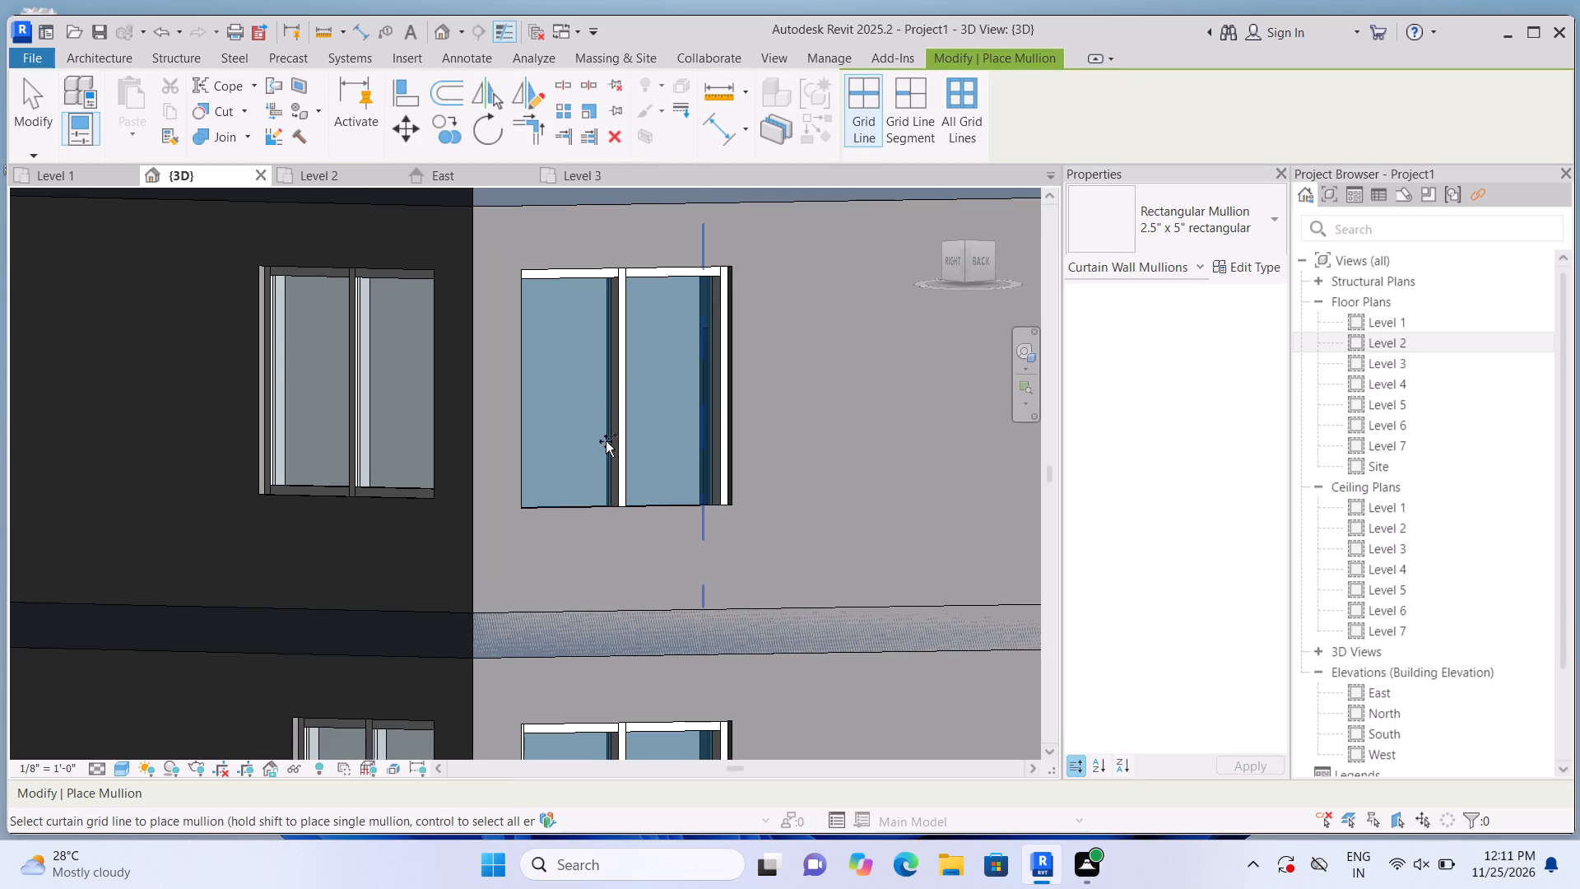
click(532, 430)
click(546, 496)
scroll(569, 458, down, 1)
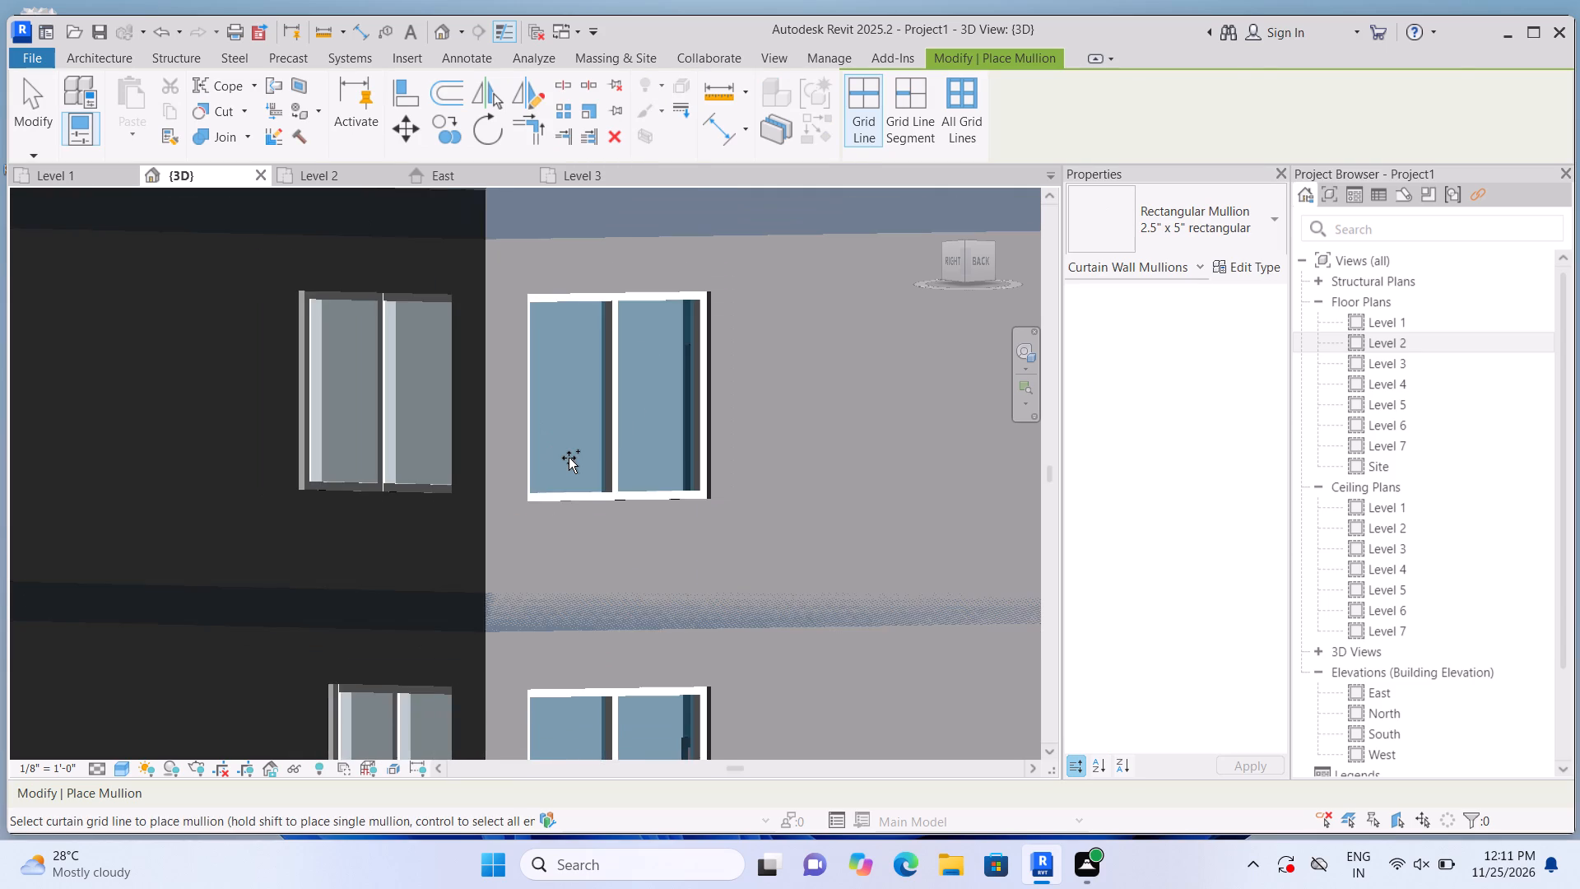
Reshape the 5'-6" curtain wall at the north wall's west end on Level 2, with about 3'-10" base offset and its top below the roof edge.
key(Escape)
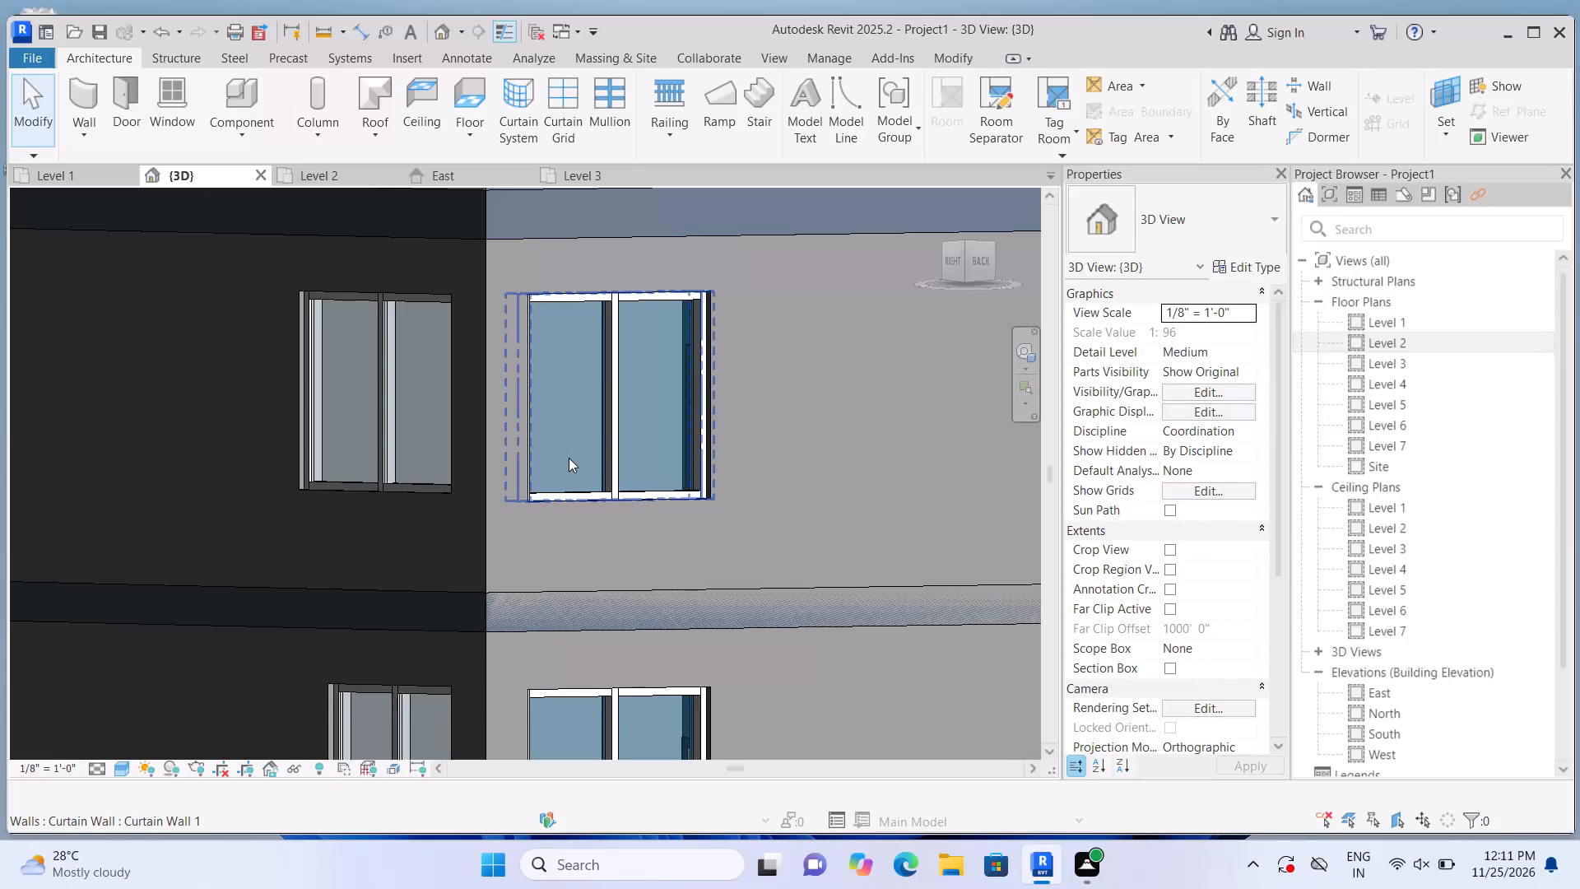
scroll(569, 458, down, 8)
middle_drag(802, 545, 606, 659)
scroll(653, 654, up, 5)
click(776, 520)
scroll(779, 572, up, 1)
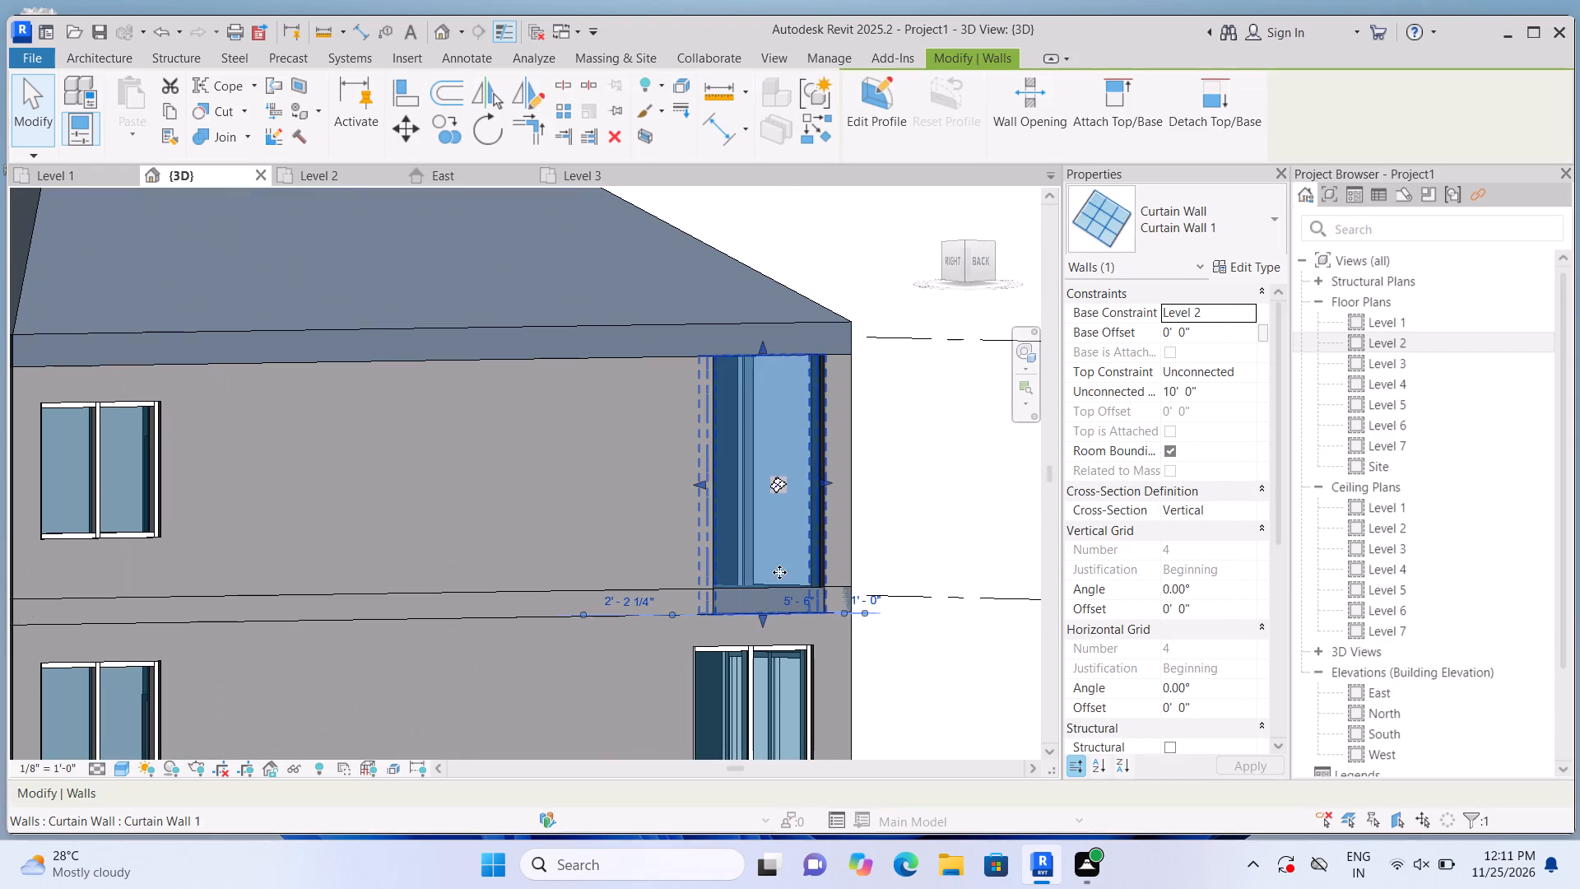
scroll(779, 572, up, 1)
scroll(787, 626, down, 2)
scroll(769, 646, up, 1)
drag(760, 623, 761, 614)
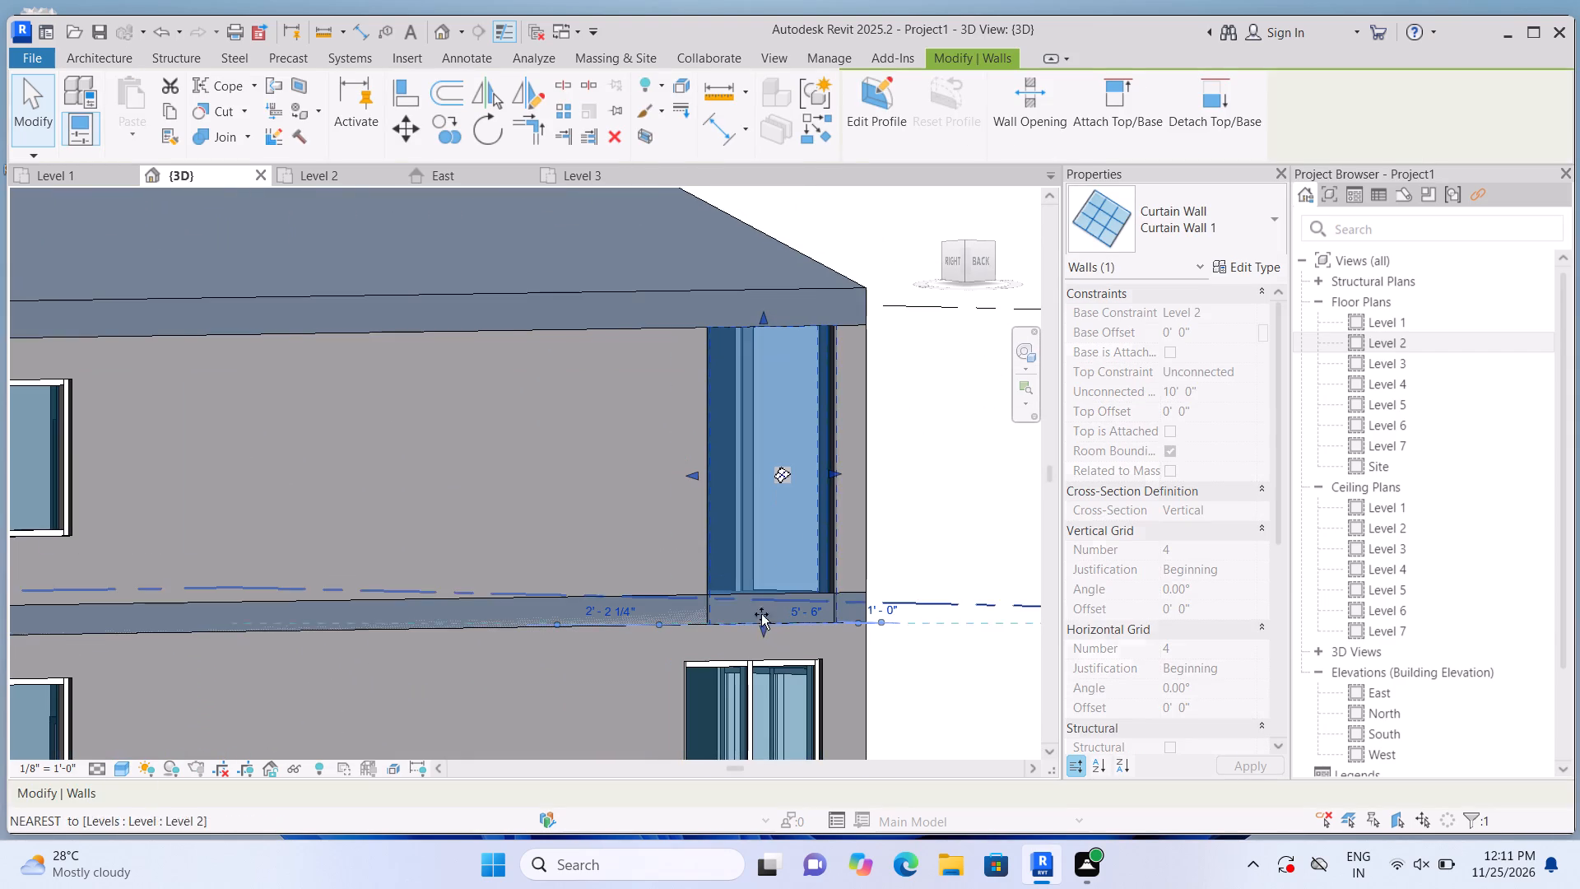
drag(761, 614, 792, 508)
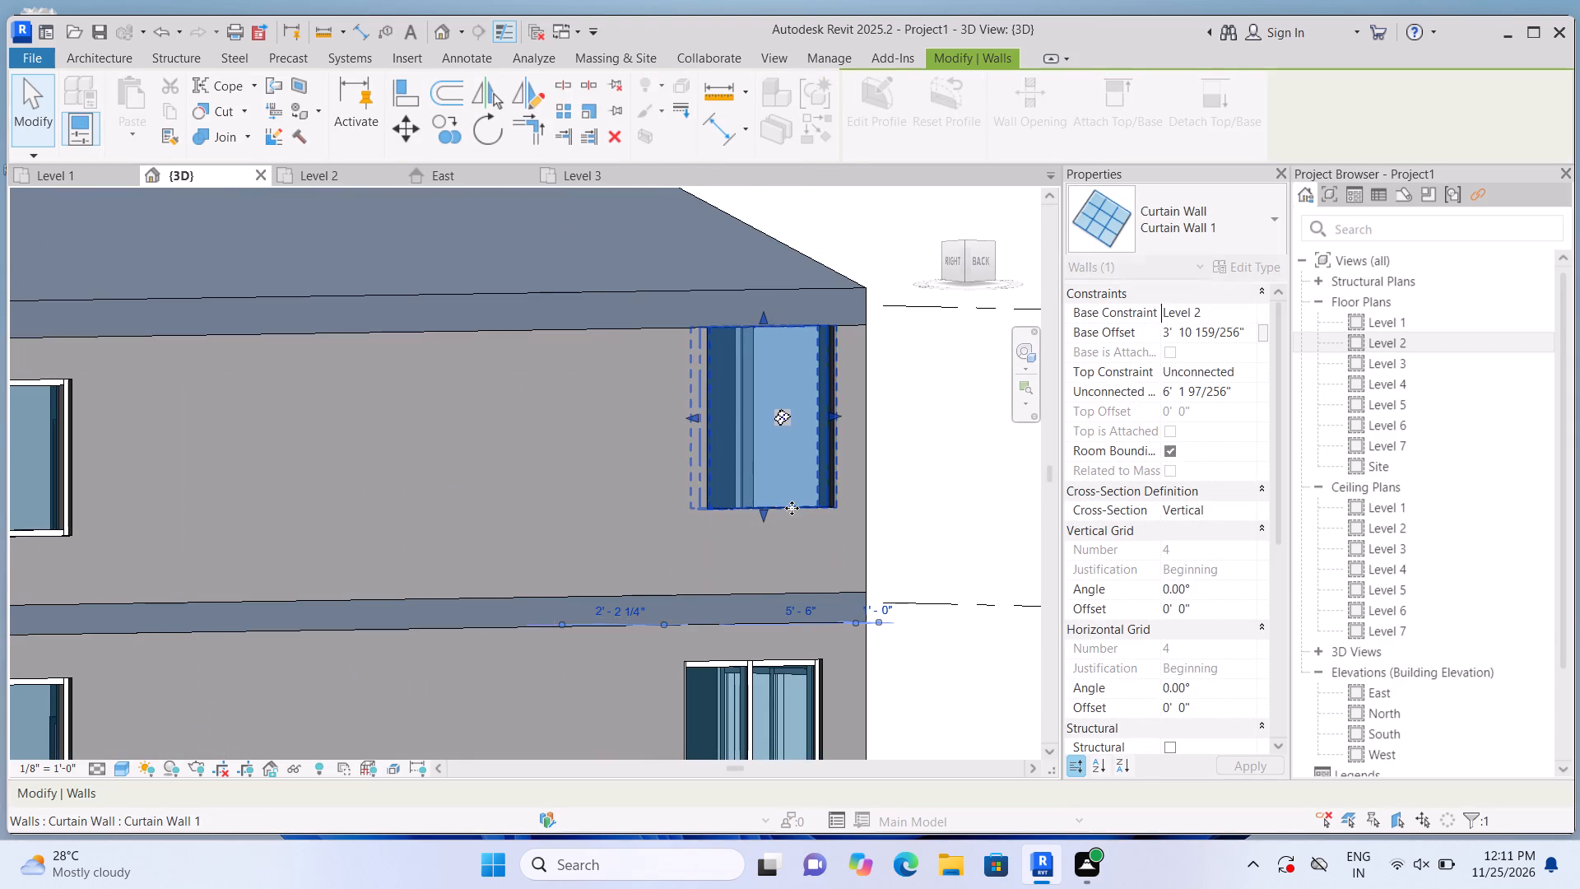
scroll(792, 508, up, 1)
scroll(777, 360, up, 2)
drag(757, 268, 760, 330)
scroll(796, 426, down, 1)
click(952, 521)
Divide the reshaped curtain wall with a vertical curtain grid line at its midpoint, 2'-9" from each side.
scroll(944, 454, up, 1)
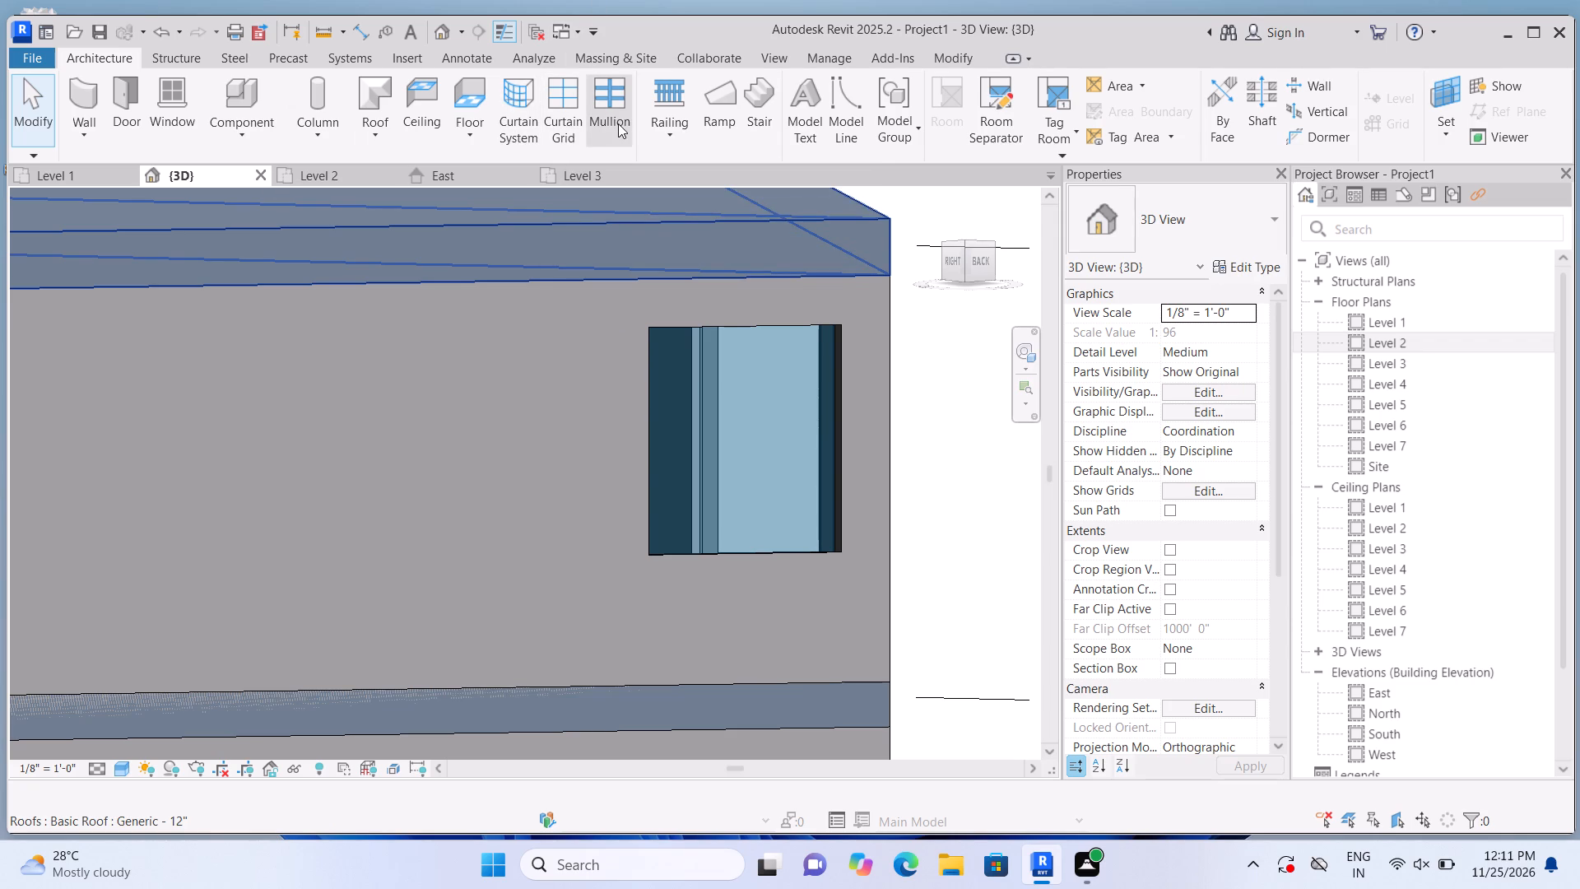
click(576, 123)
scroll(800, 354, up, 1)
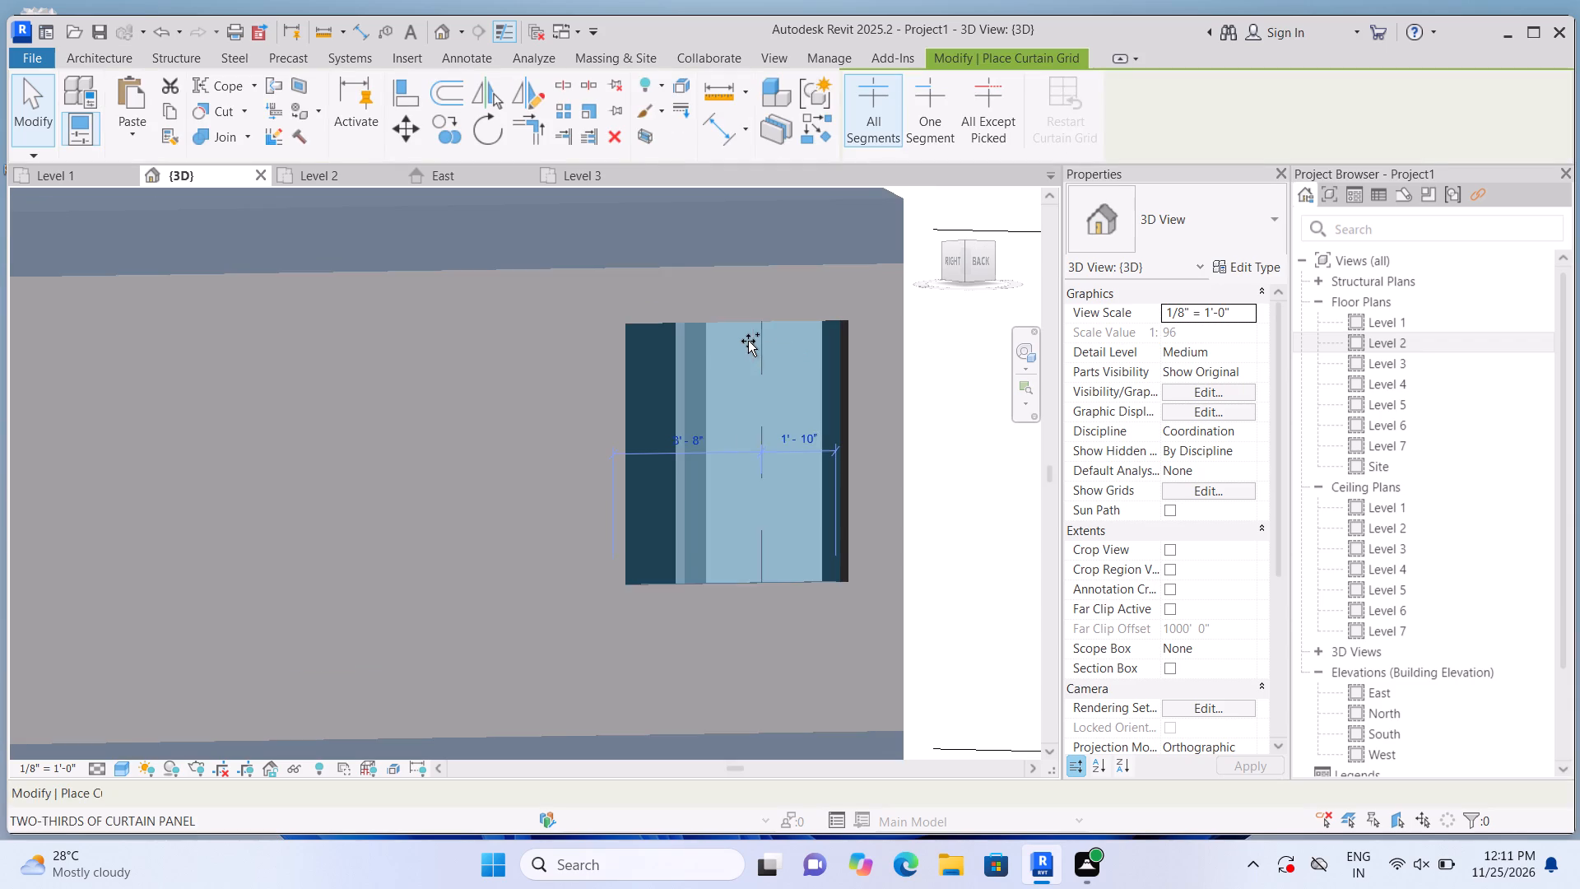
click(731, 333)
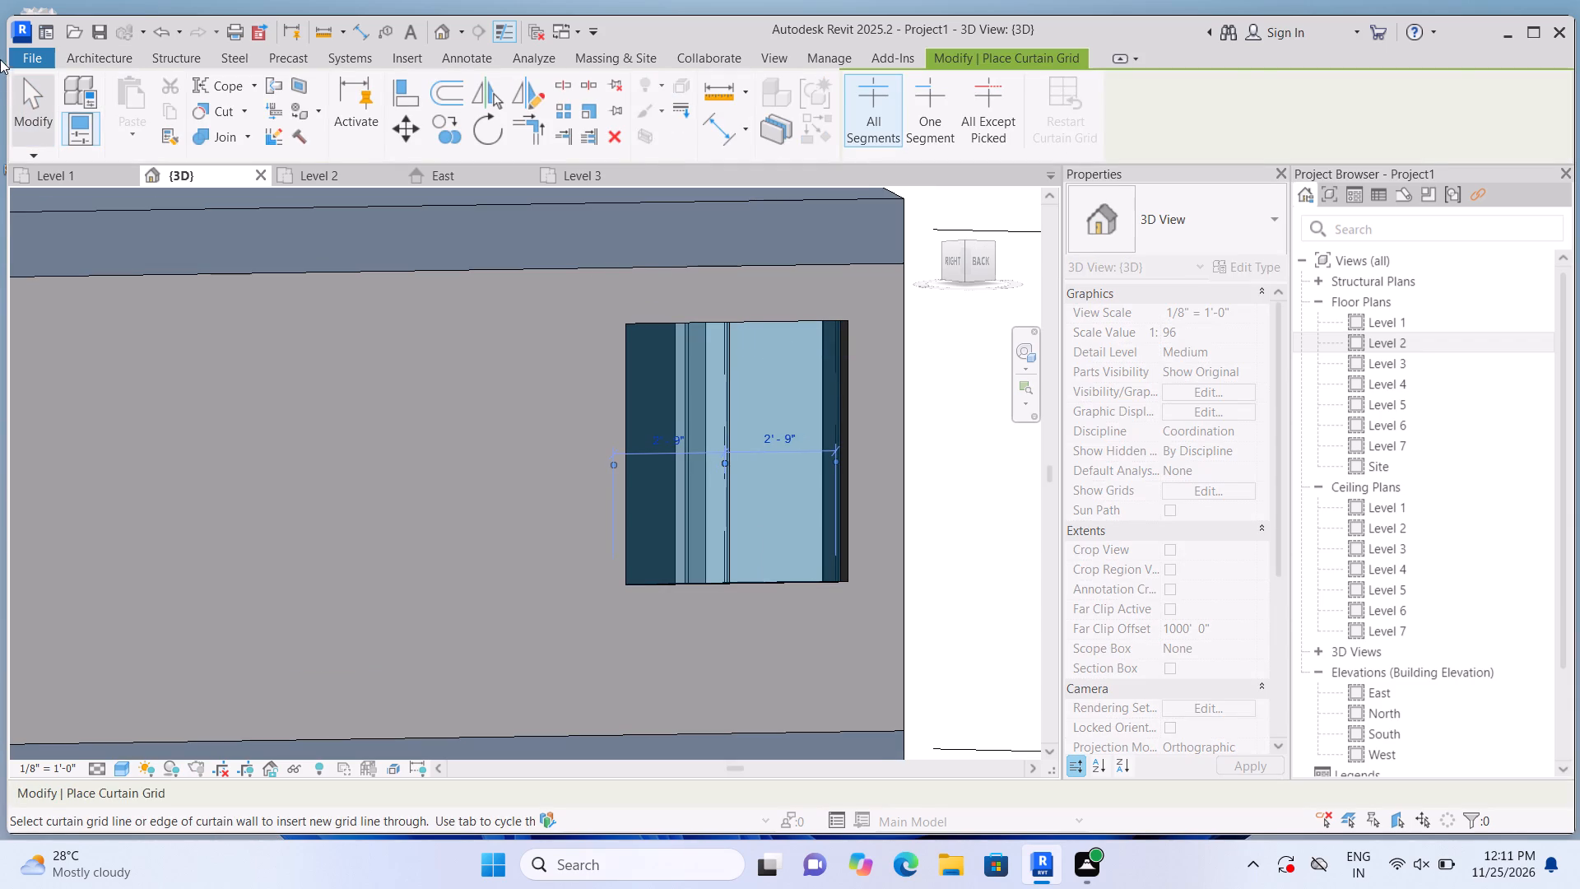
Place 2.5" x 5" rectangular mullions on this curtain wall's vertical grid line and its four outer edges.
click(106, 58)
click(611, 138)
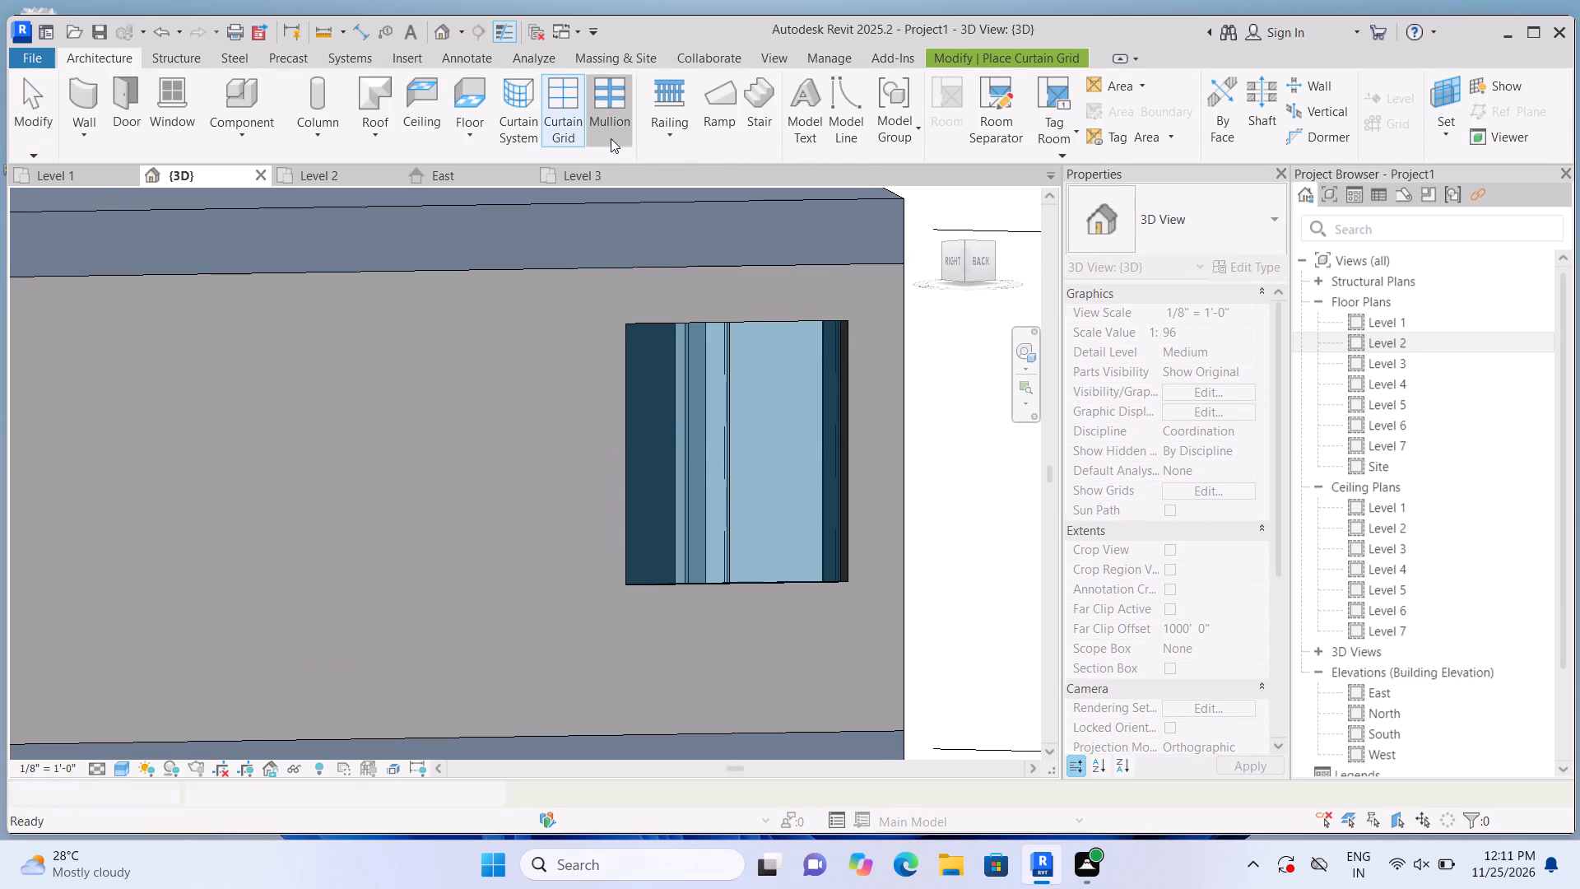
click(725, 414)
click(780, 345)
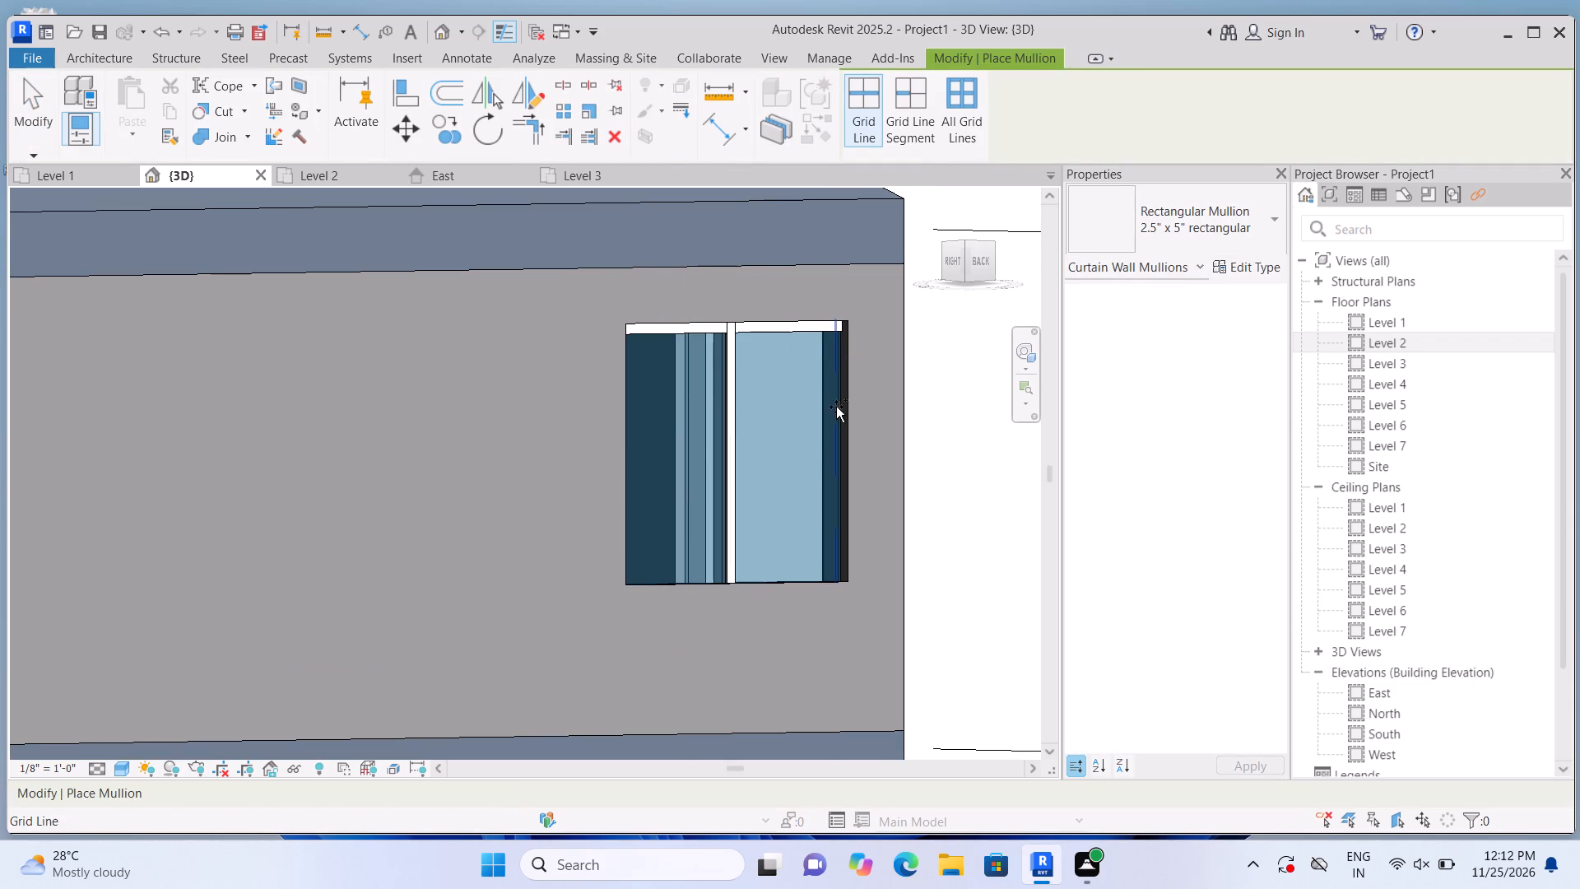
click(840, 410)
click(783, 580)
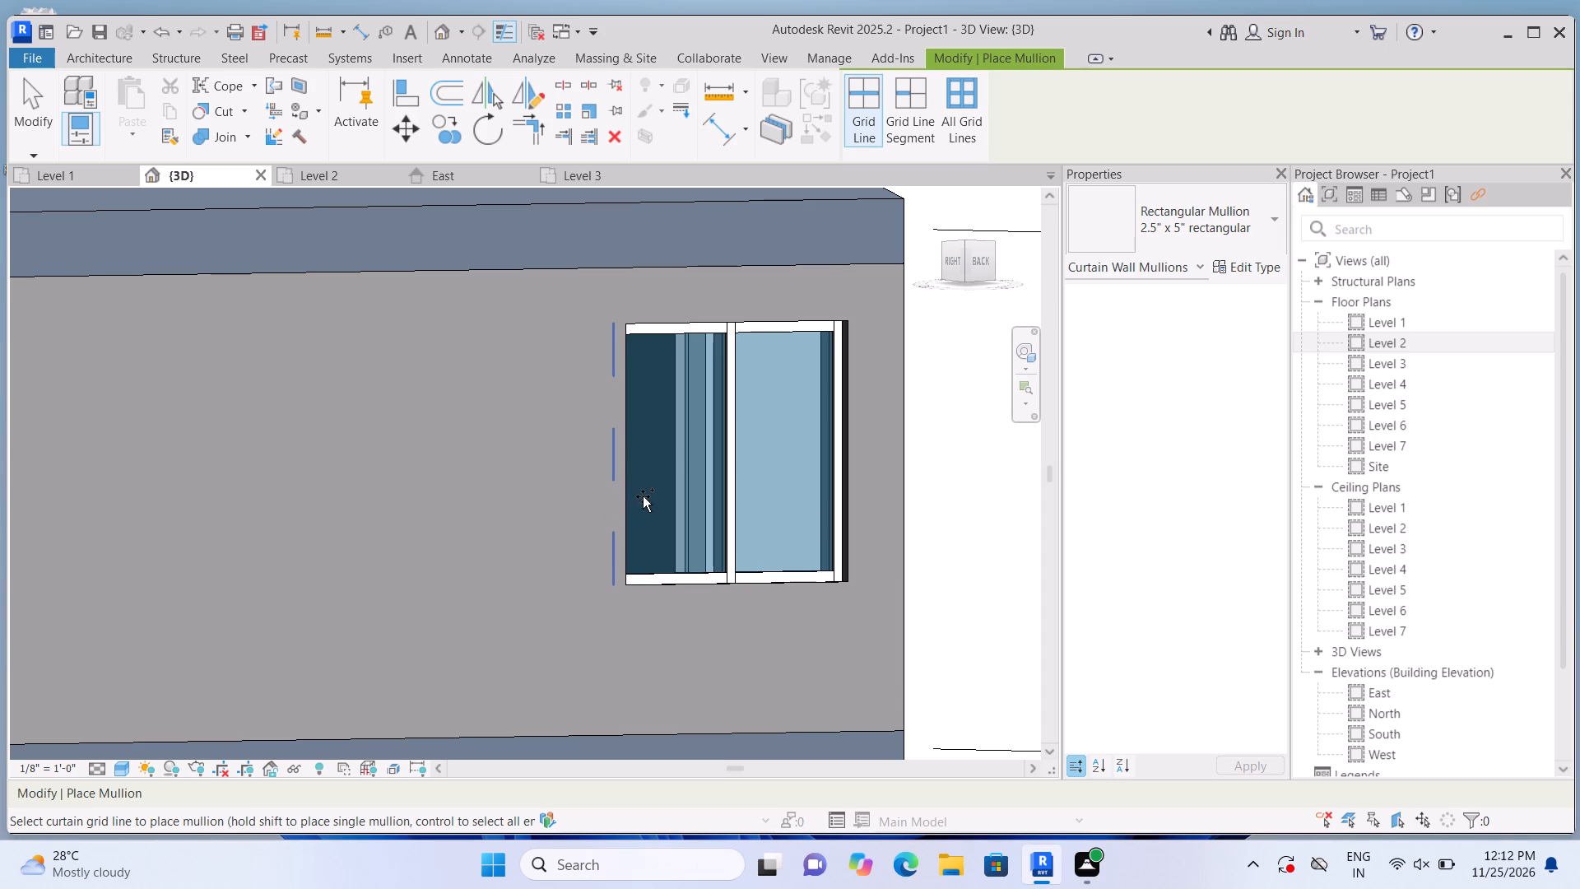
click(643, 496)
key(Escape)
Examine the west facade's two full-height curtain walls on Level 2.
scroll(694, 469, down, 3)
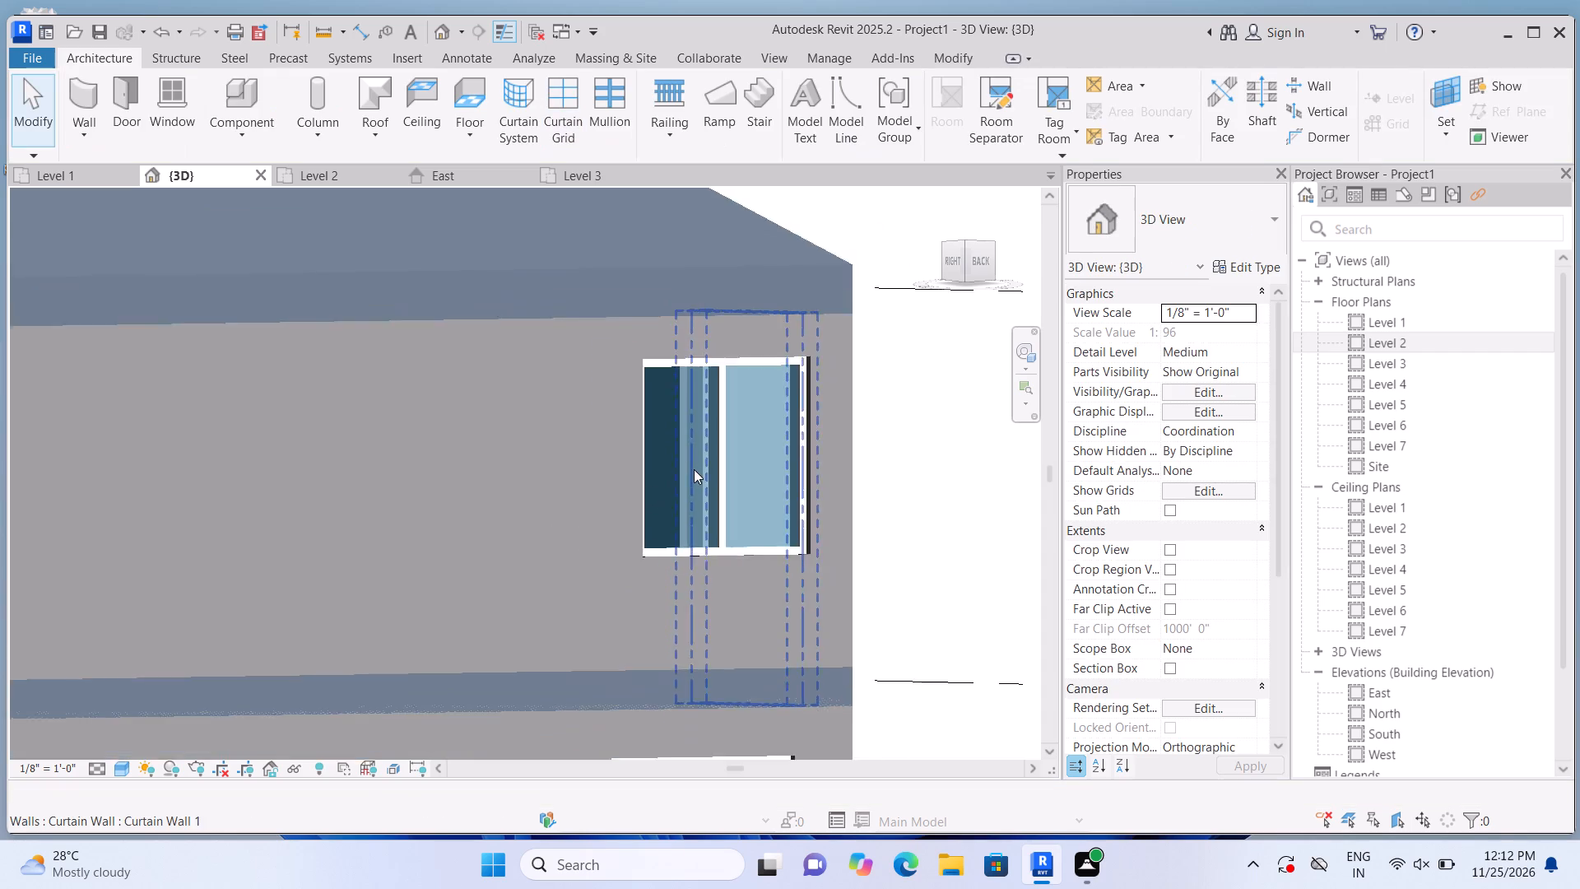
scroll(694, 469, down, 6)
shift+middle_drag(881, 468, 846, 496)
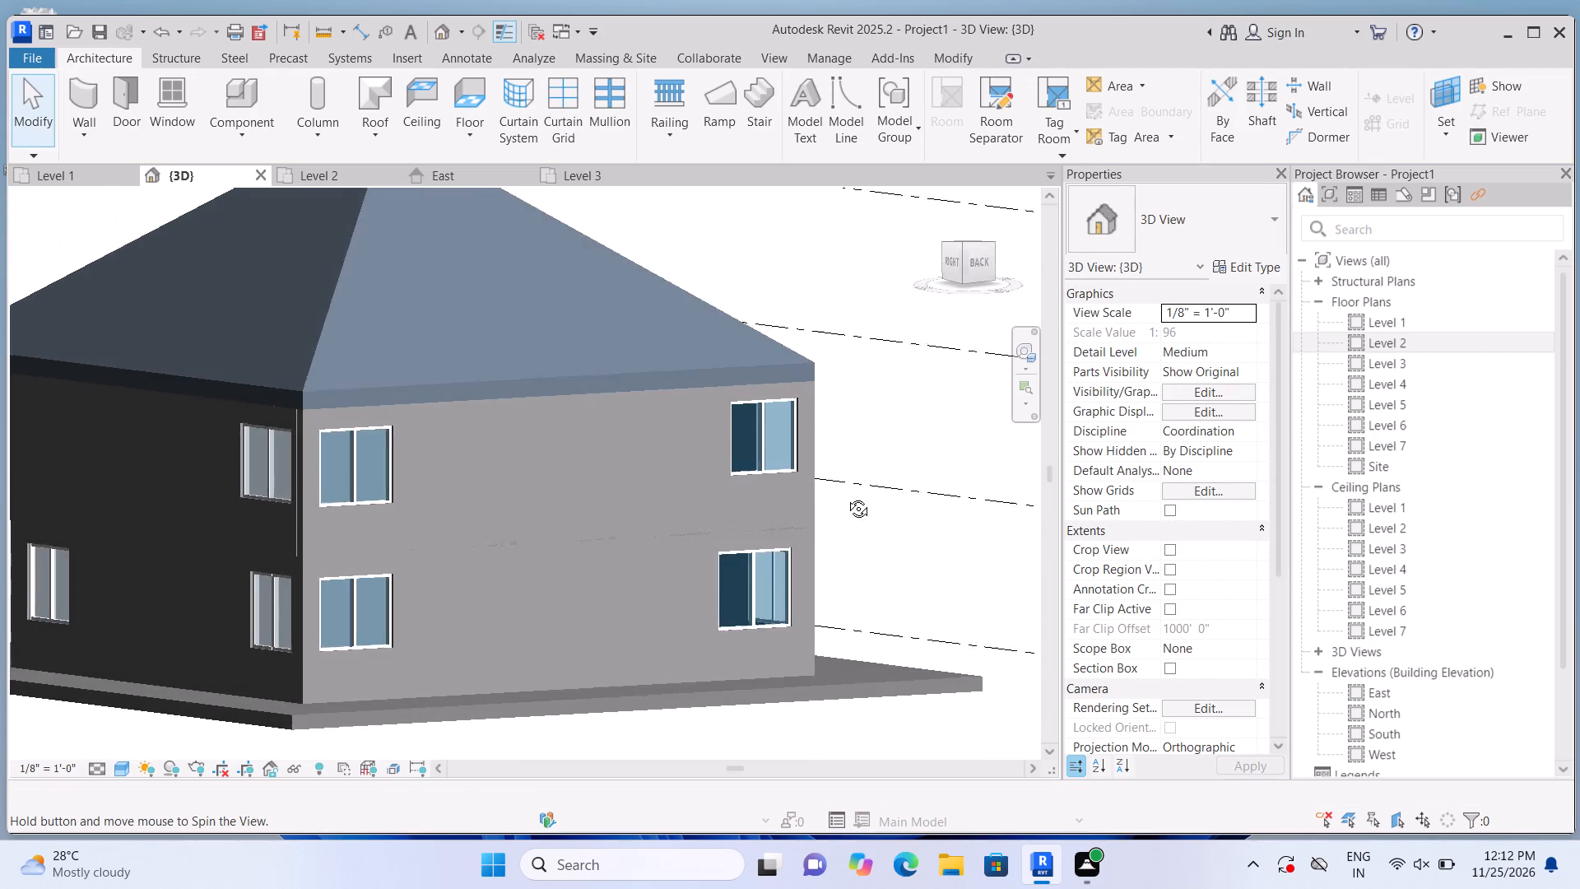
shift+middle_drag(846, 496, 816, 501)
shift+middle_drag(765, 506, 580, 513)
middle_drag(574, 502, 350, 470)
scroll(393, 521, up, 2)
middle_drag(421, 529, 179, 457)
scroll(204, 475, down, 2)
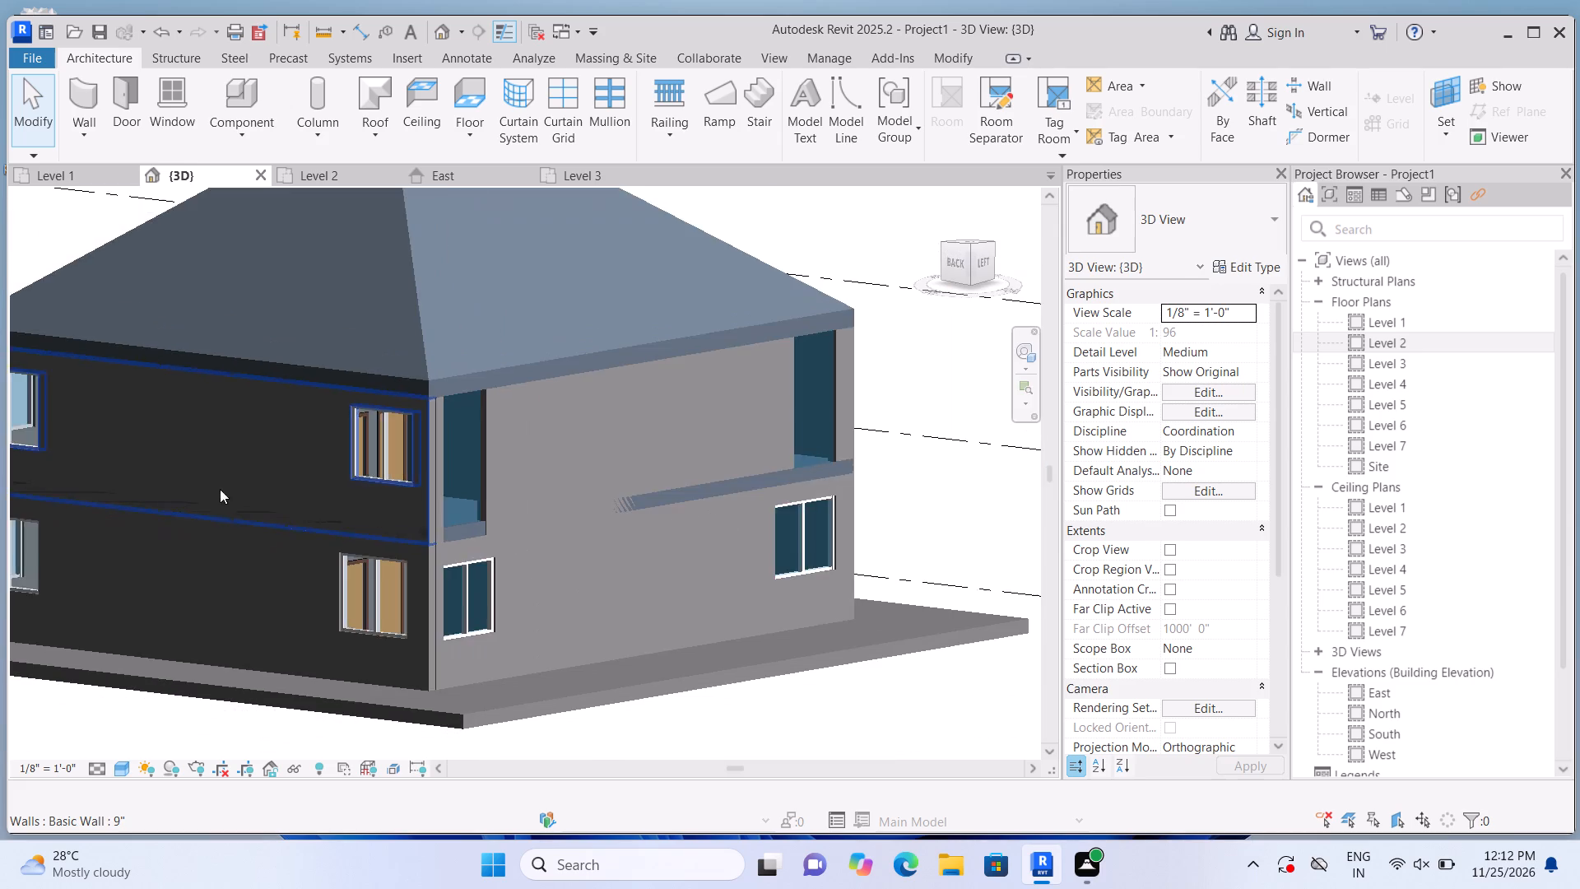
scroll(370, 612, up, 1)
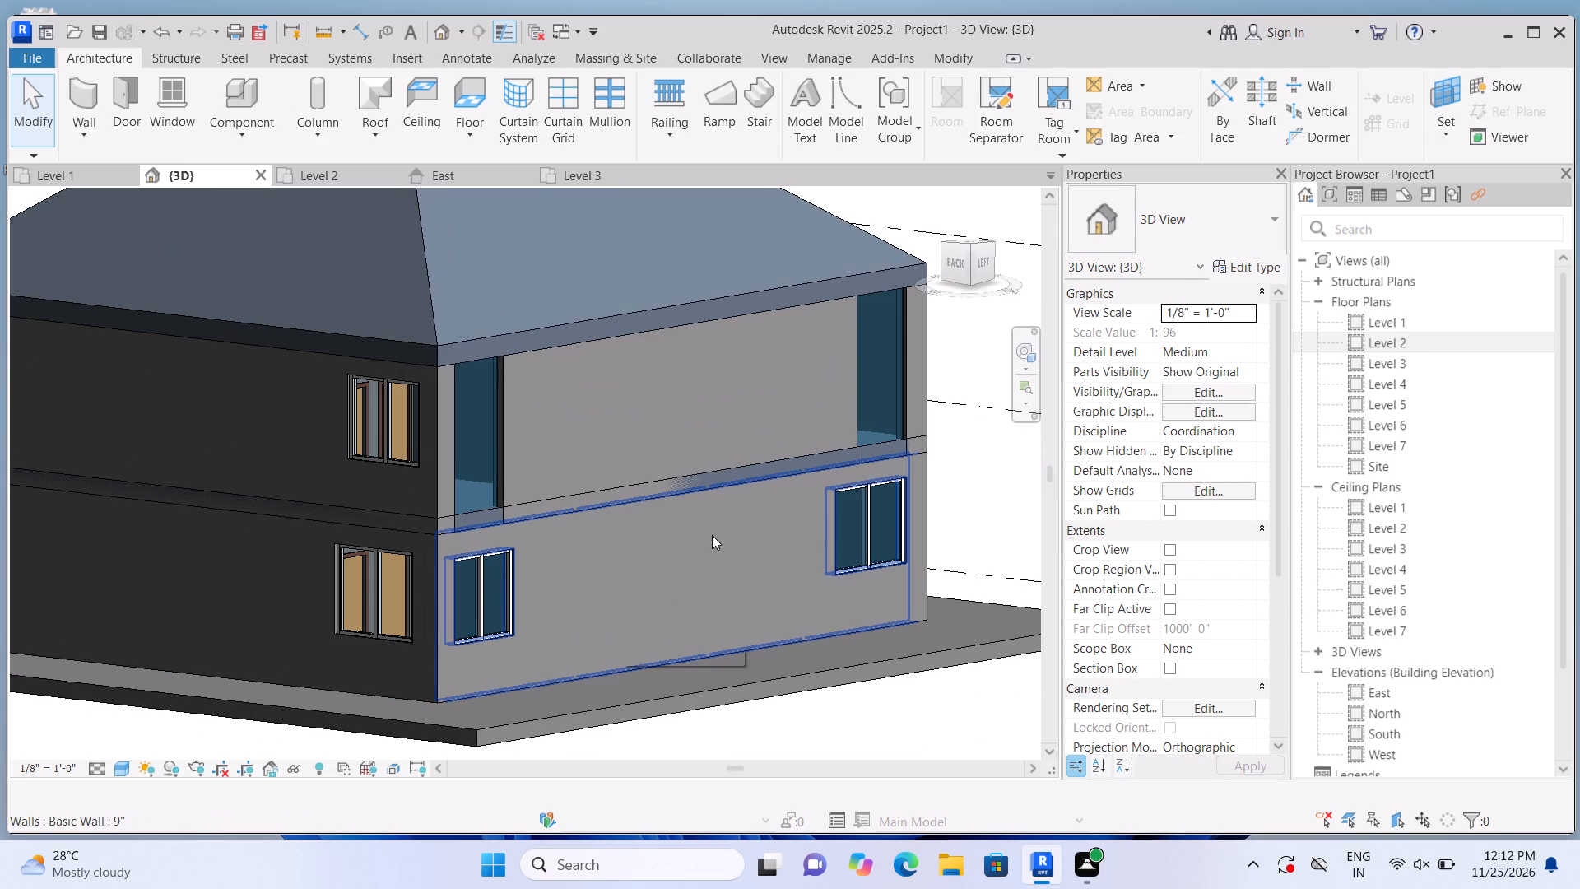
scroll(696, 547, up, 2)
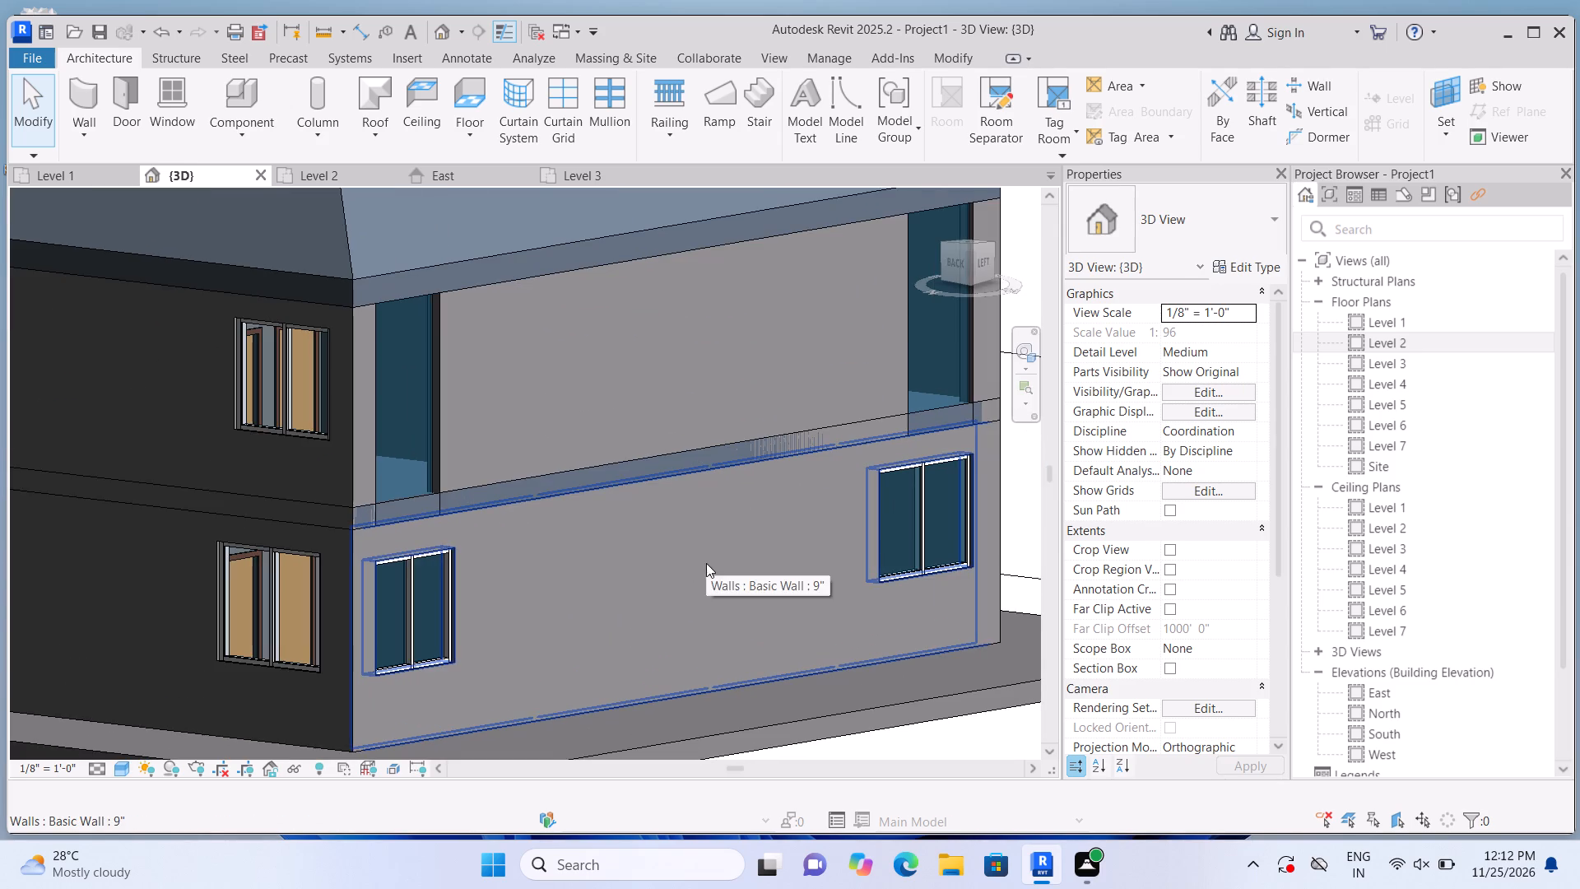
scroll(691, 571, up, 1)
middle_drag(691, 571, 676, 687)
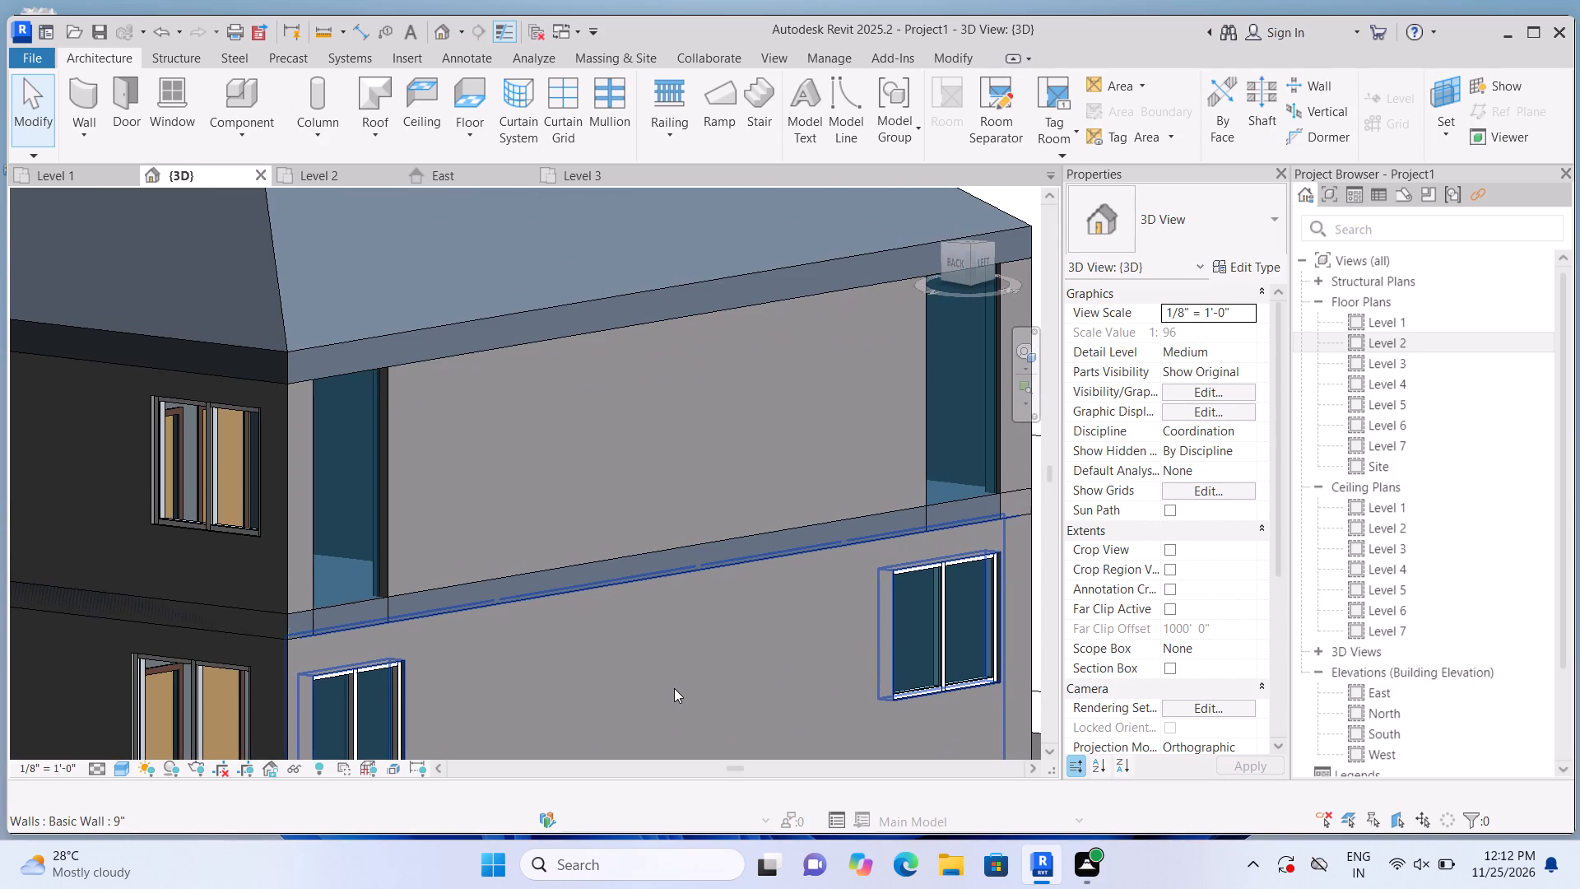
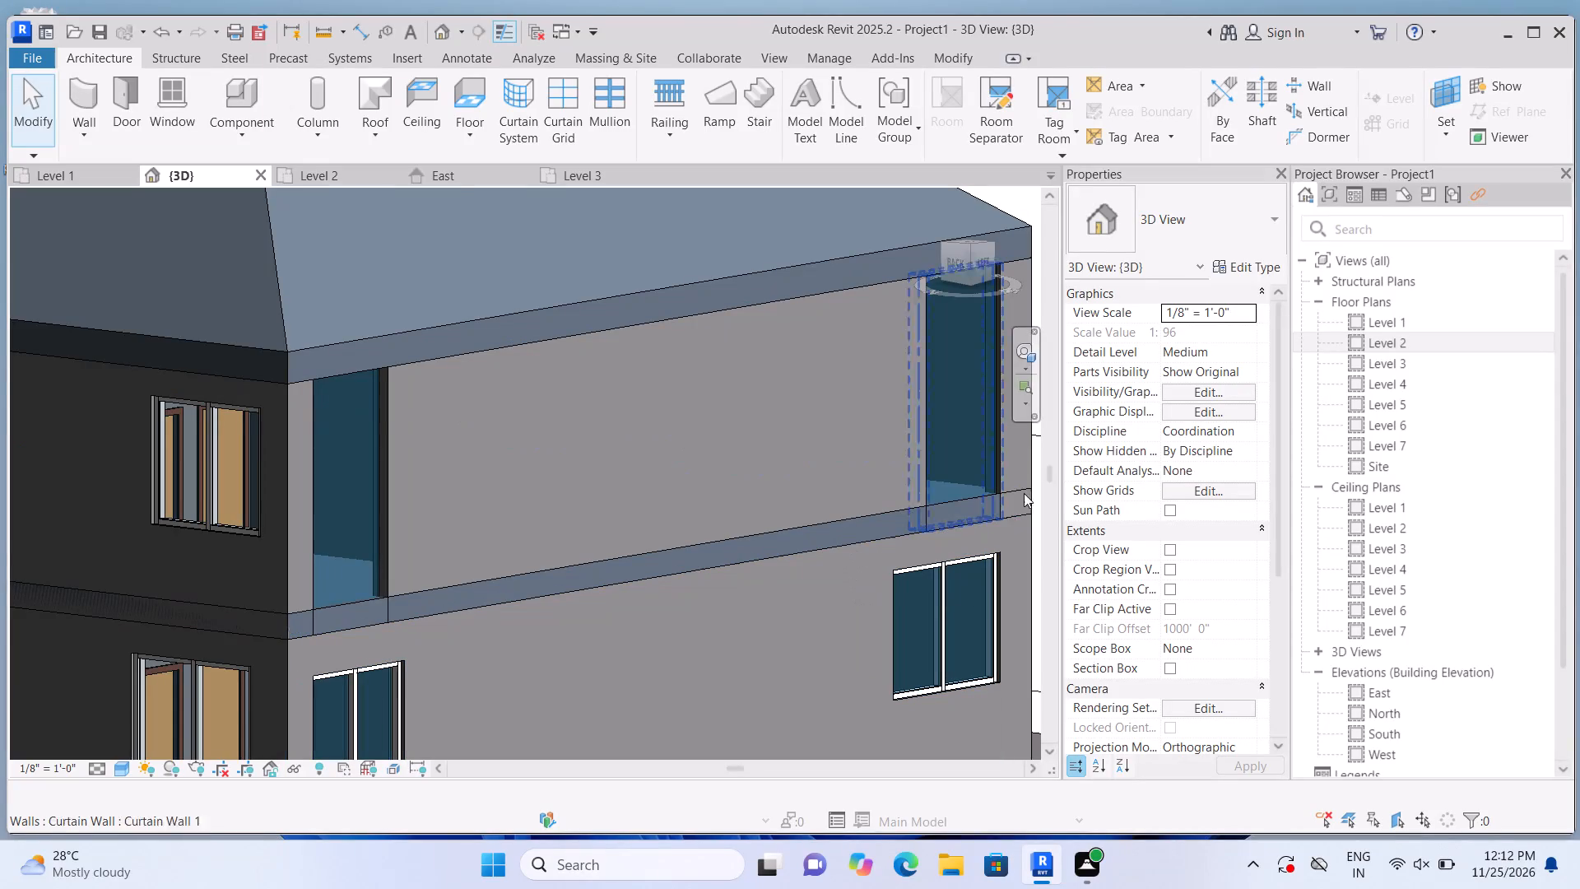
In the Level 2 floor plan, select the 4'-6" curtain wall at the north end of the west wall.
double_click(1355, 339)
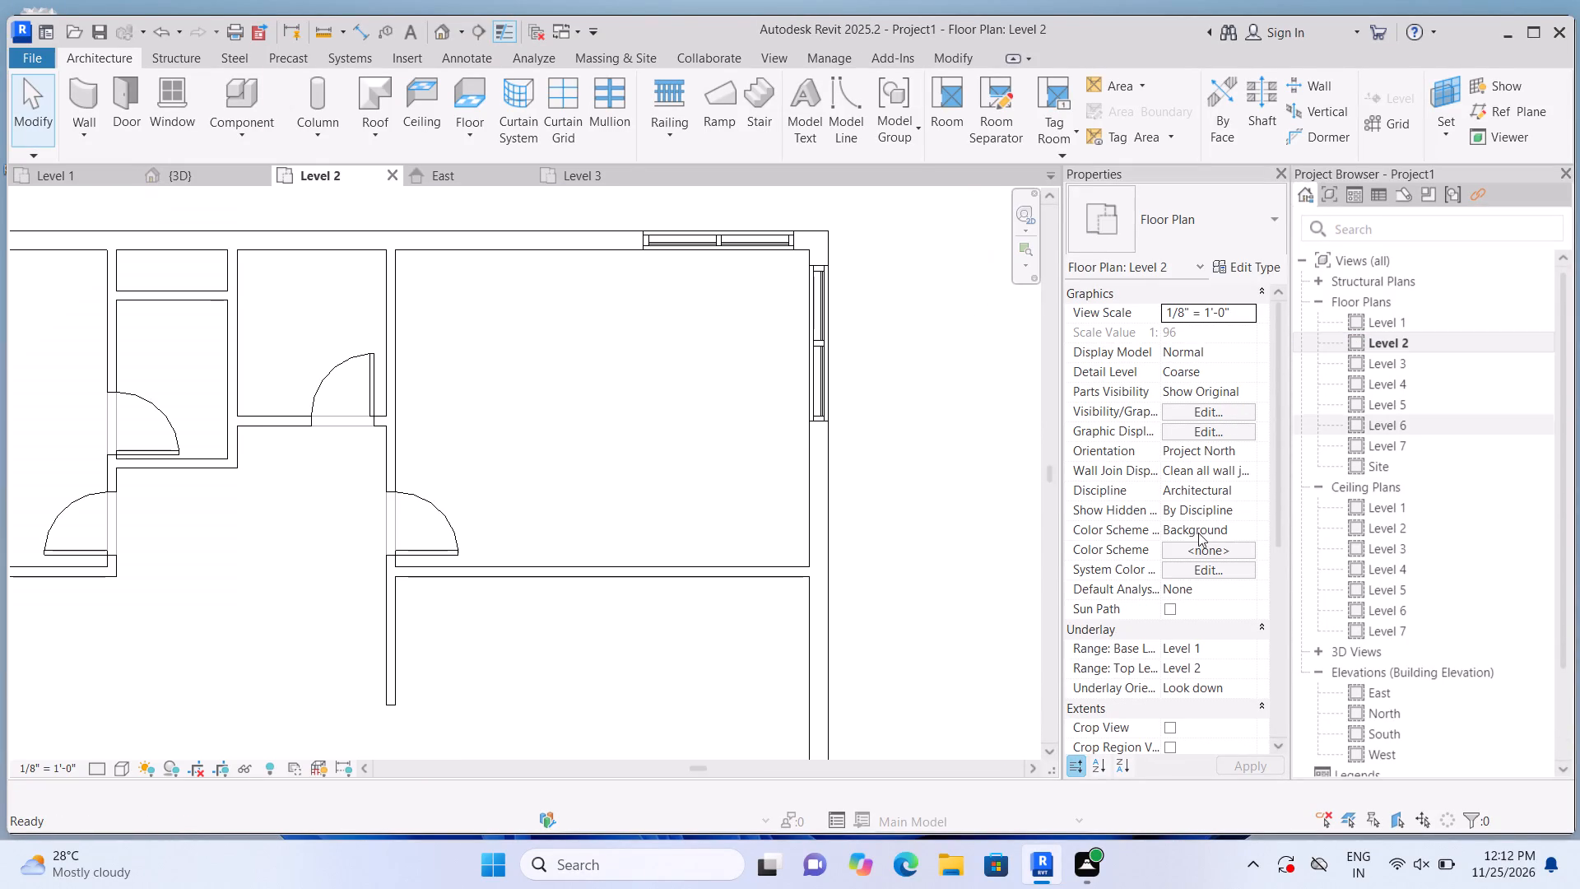
scroll(931, 279, down, 6)
scroll(366, 285, up, 1)
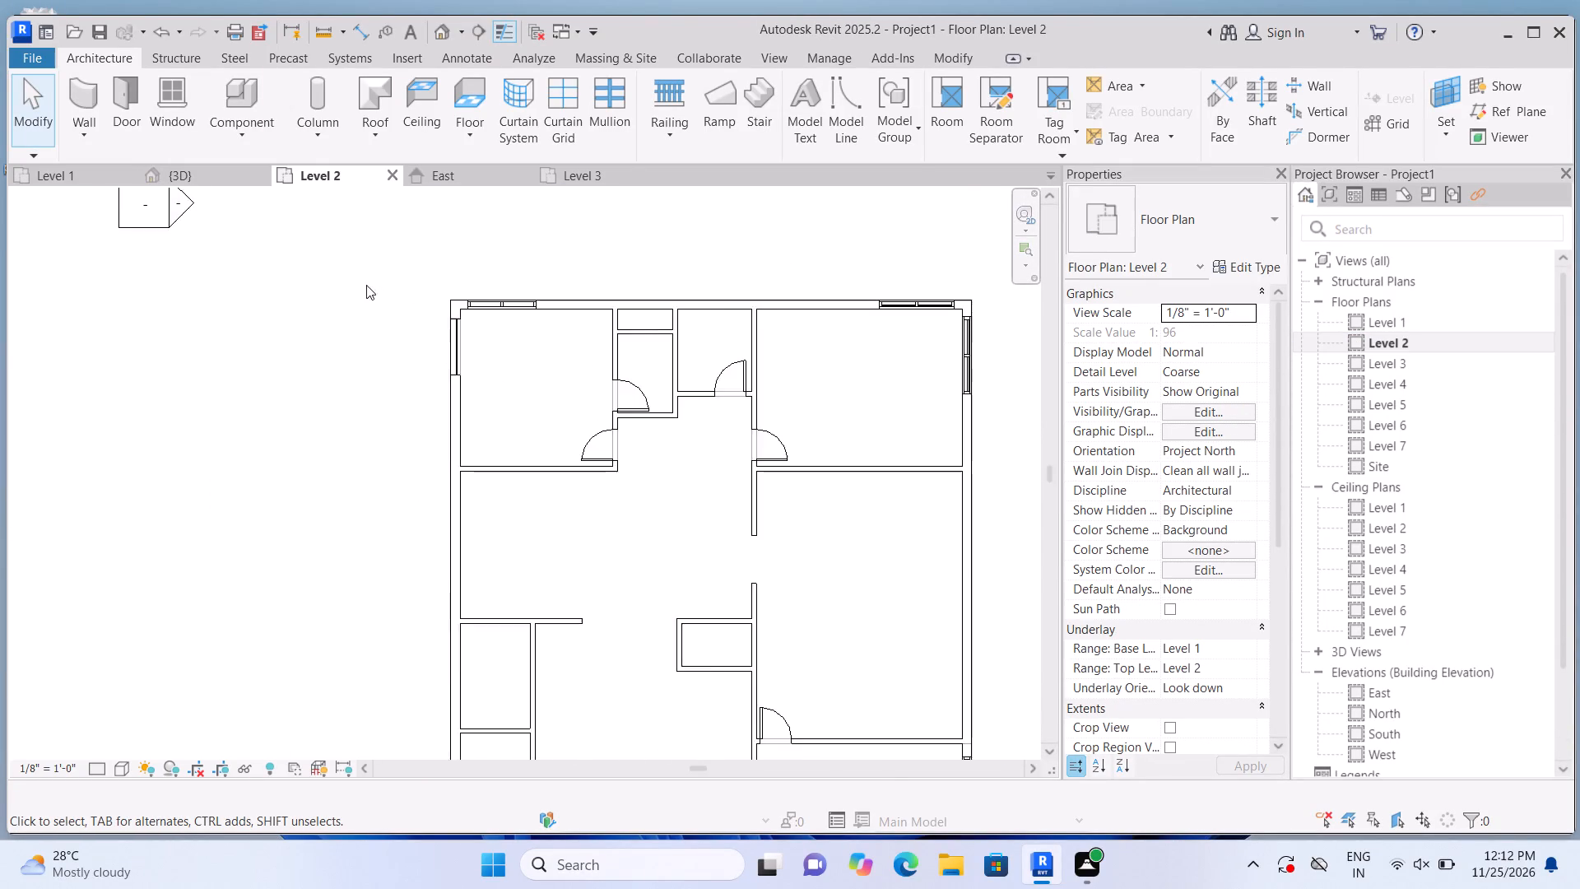
scroll(366, 285, up, 3)
scroll(439, 337, up, 3)
click(515, 403)
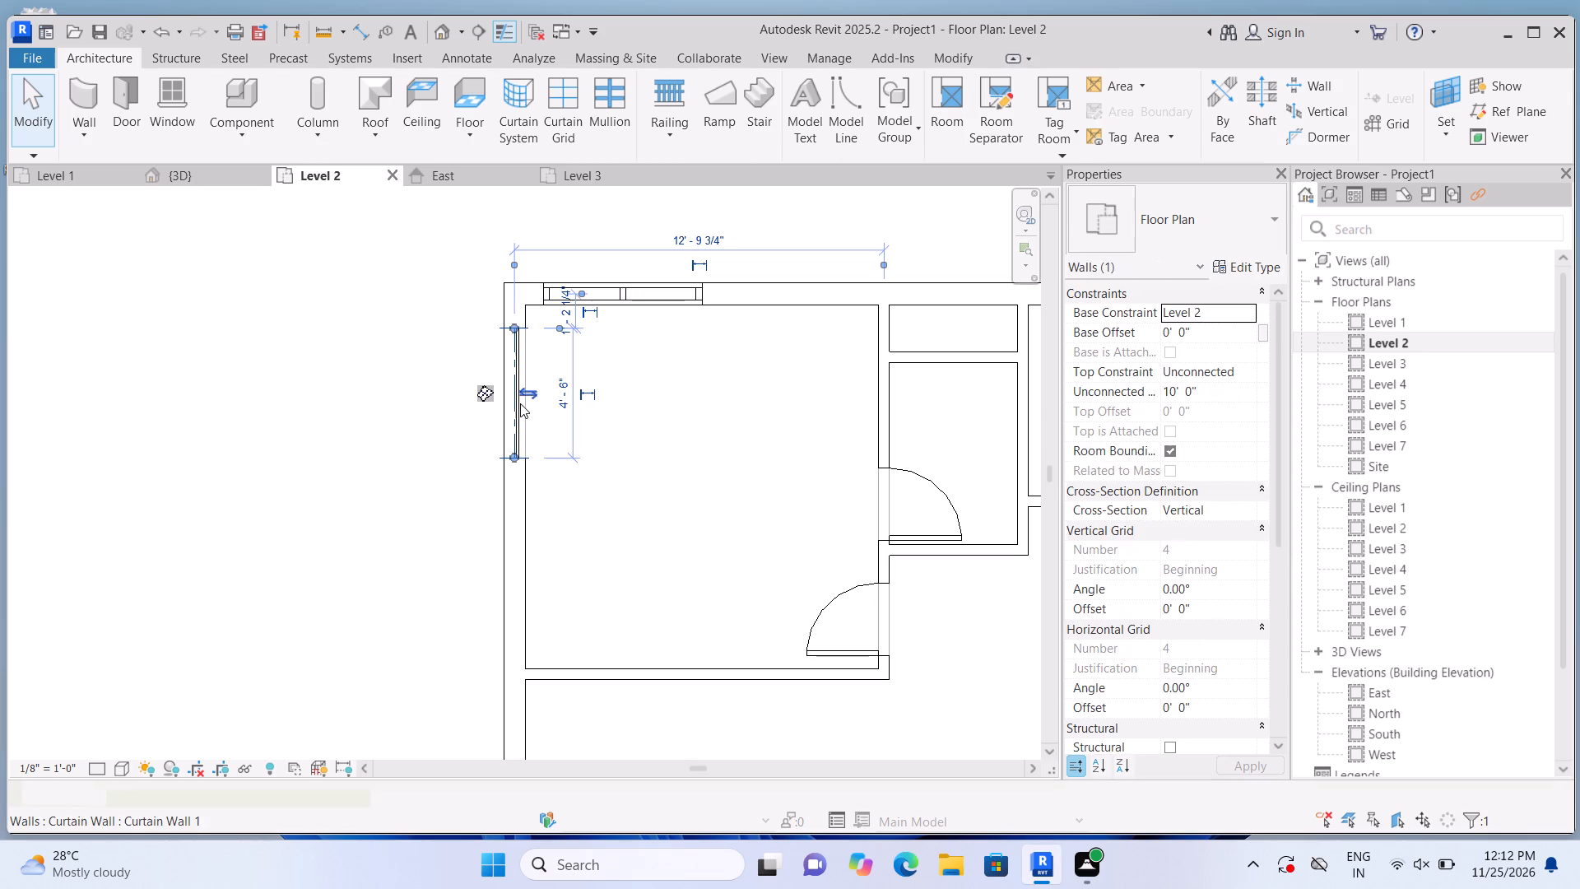
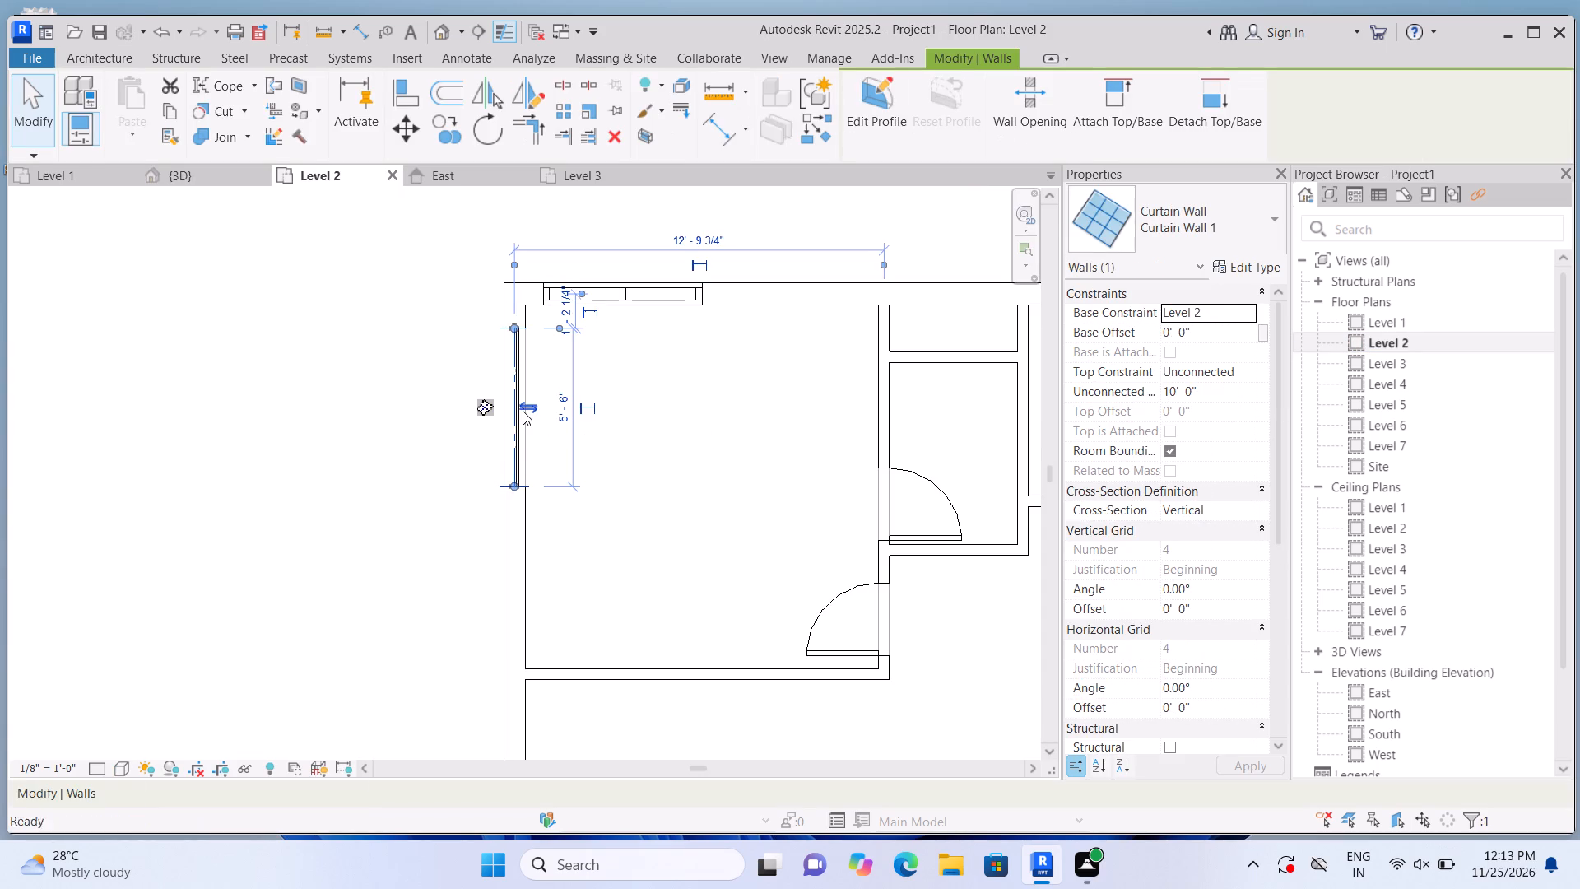
Draw a 6'-0" Curtain Wall 1 segment along the north end of the Level 2 west wall and cut it into the host wall.
click(78, 92)
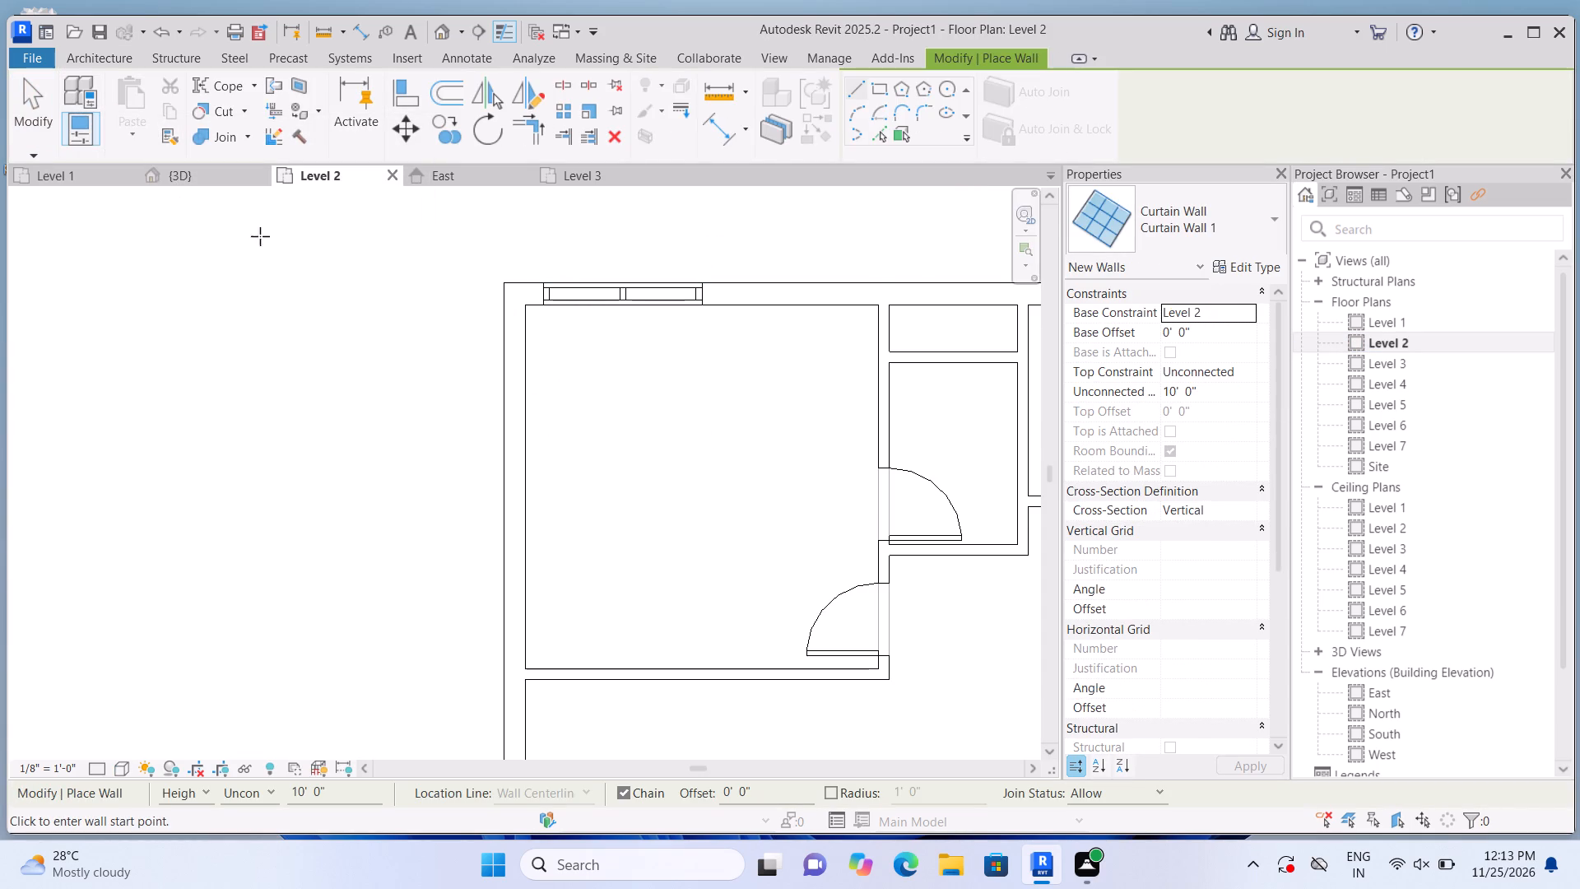
click(516, 323)
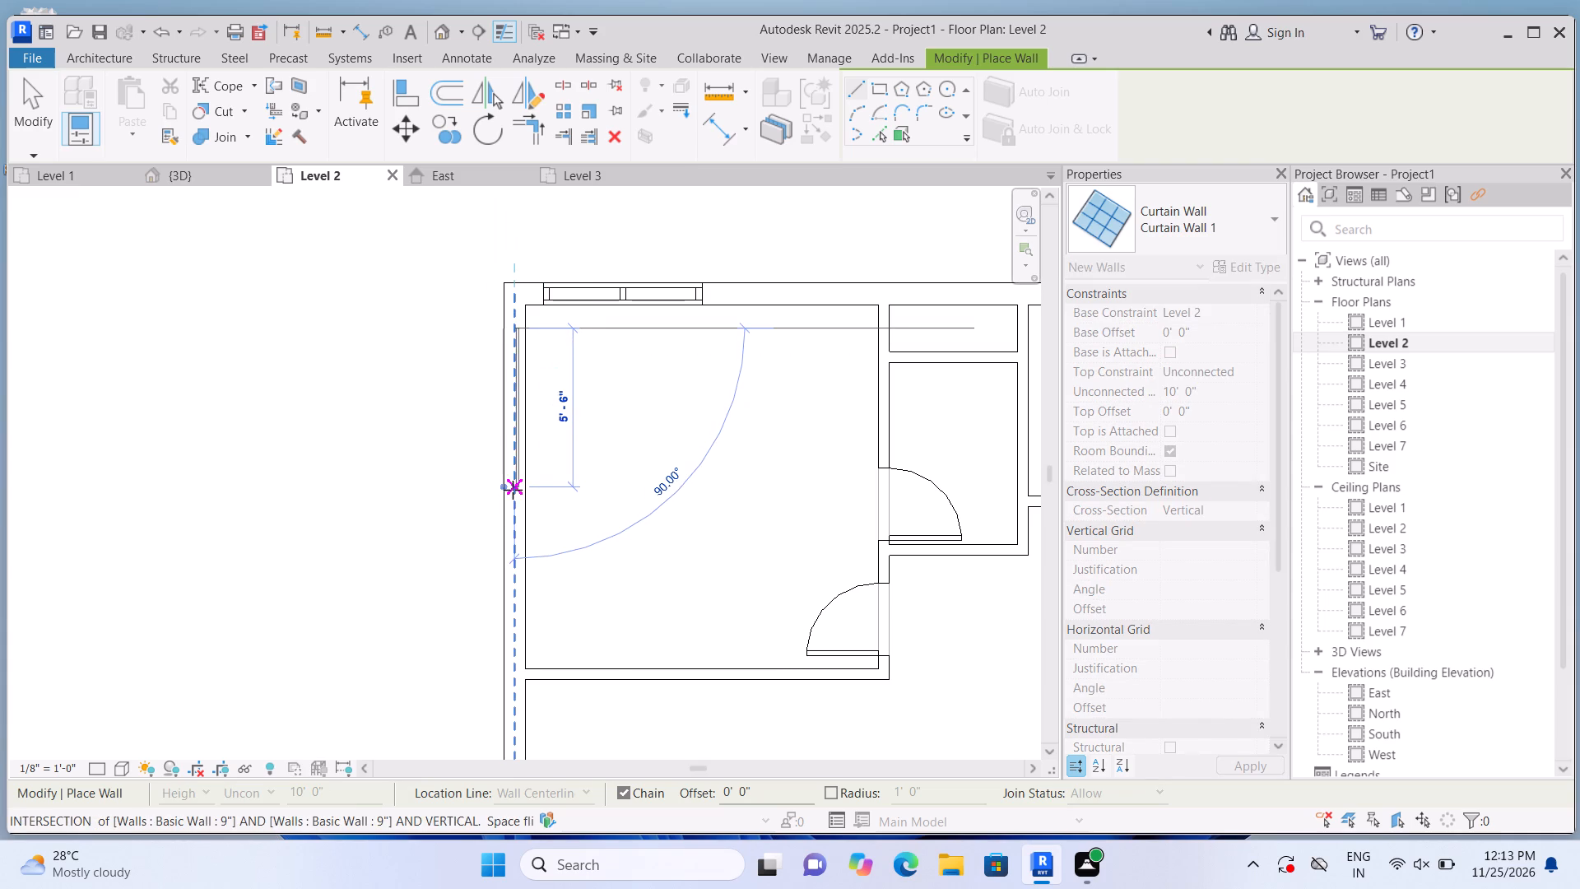
click(514, 501)
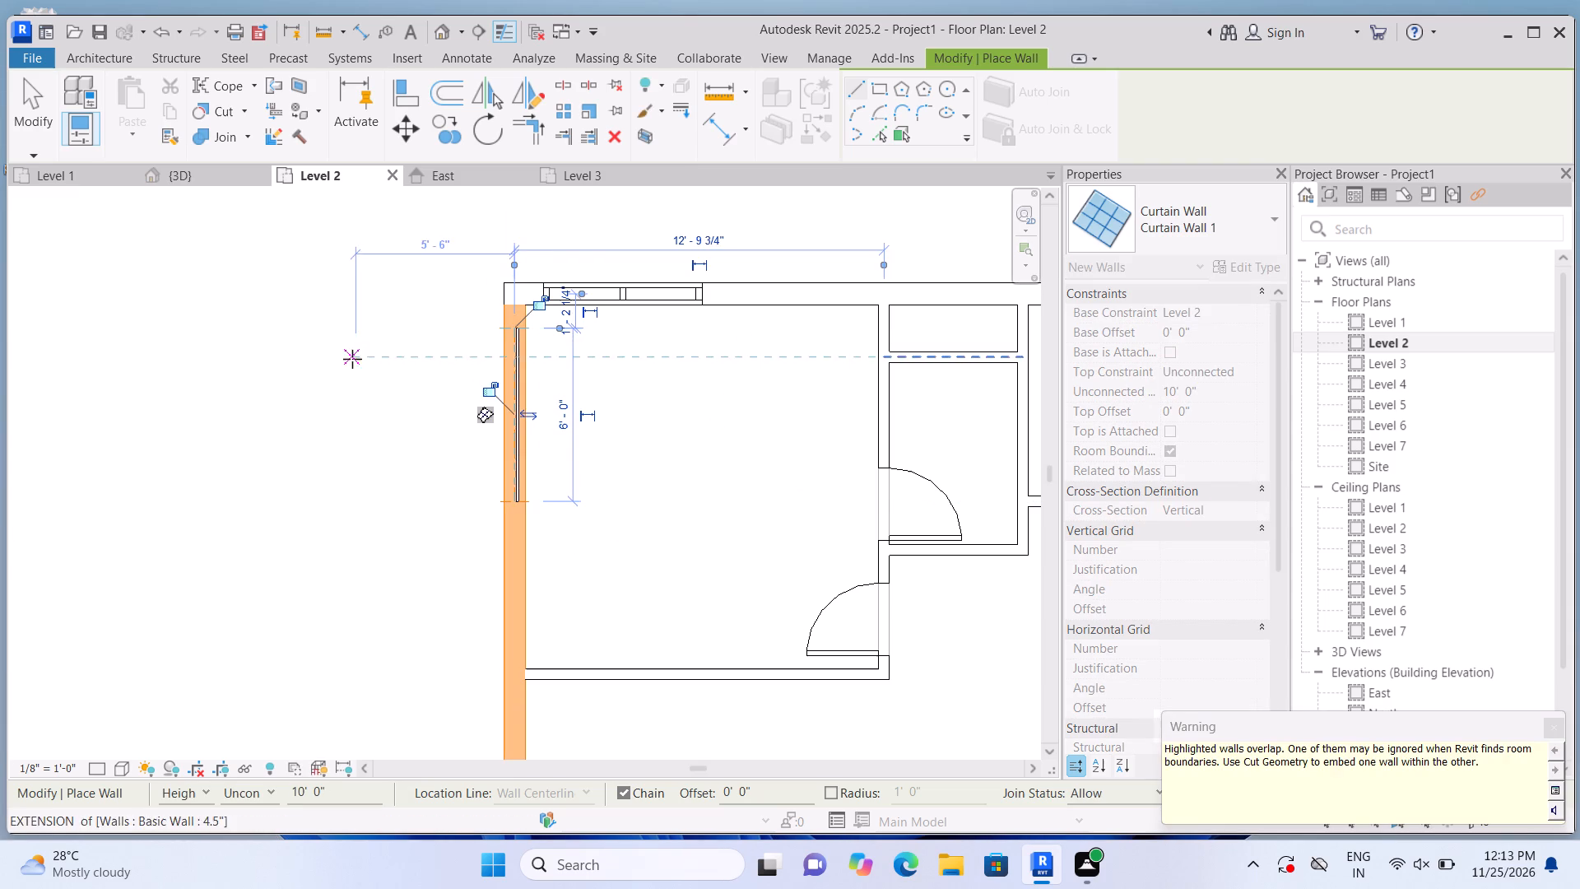
click(242, 117)
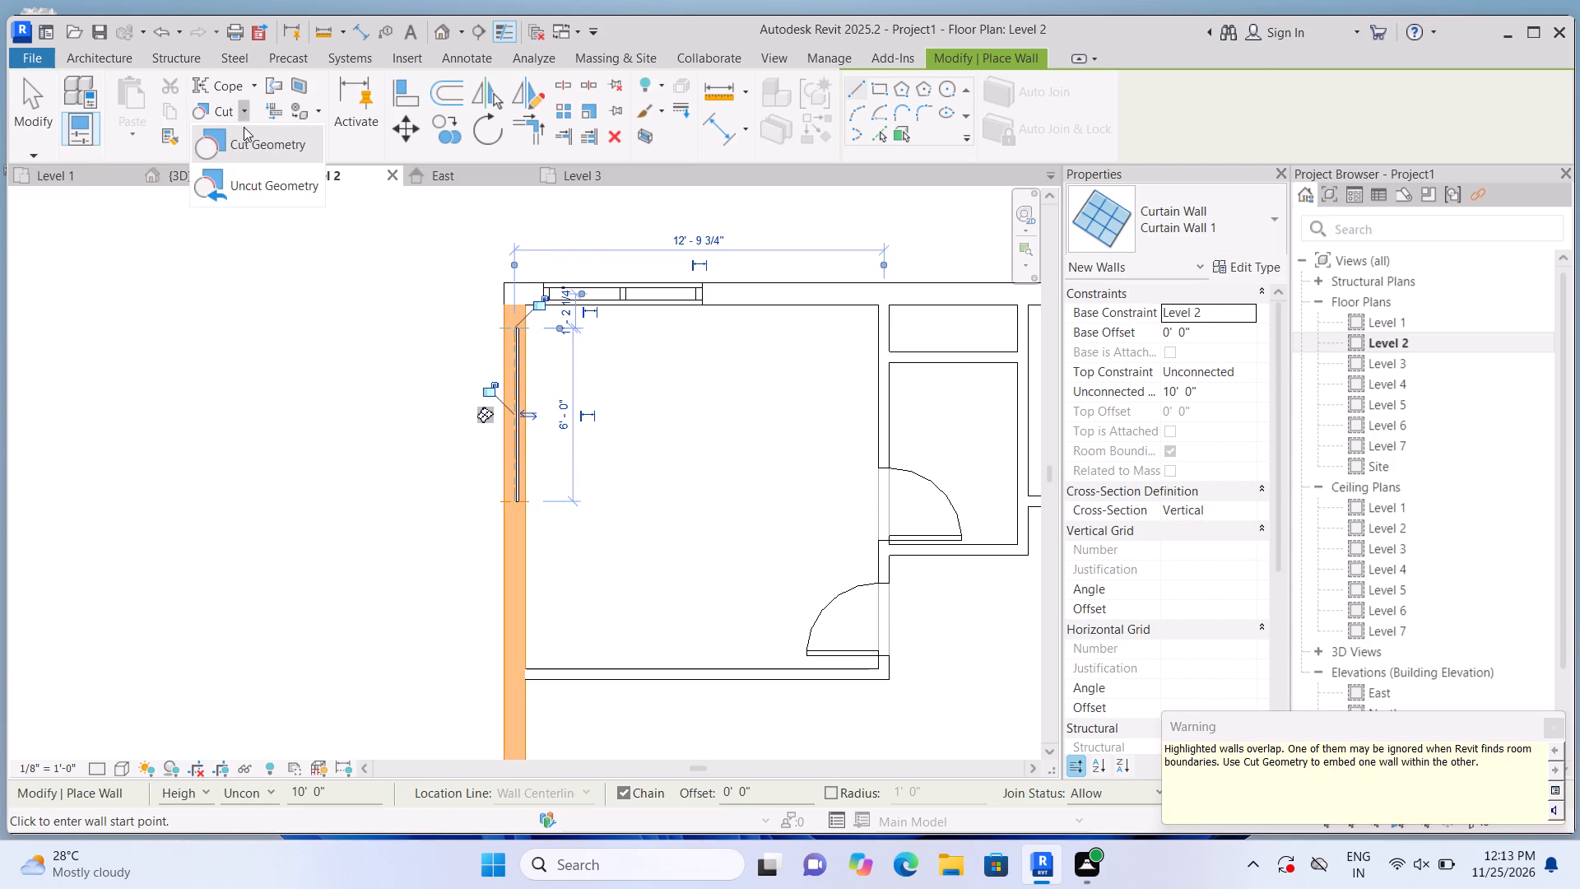
click(248, 141)
click(509, 551)
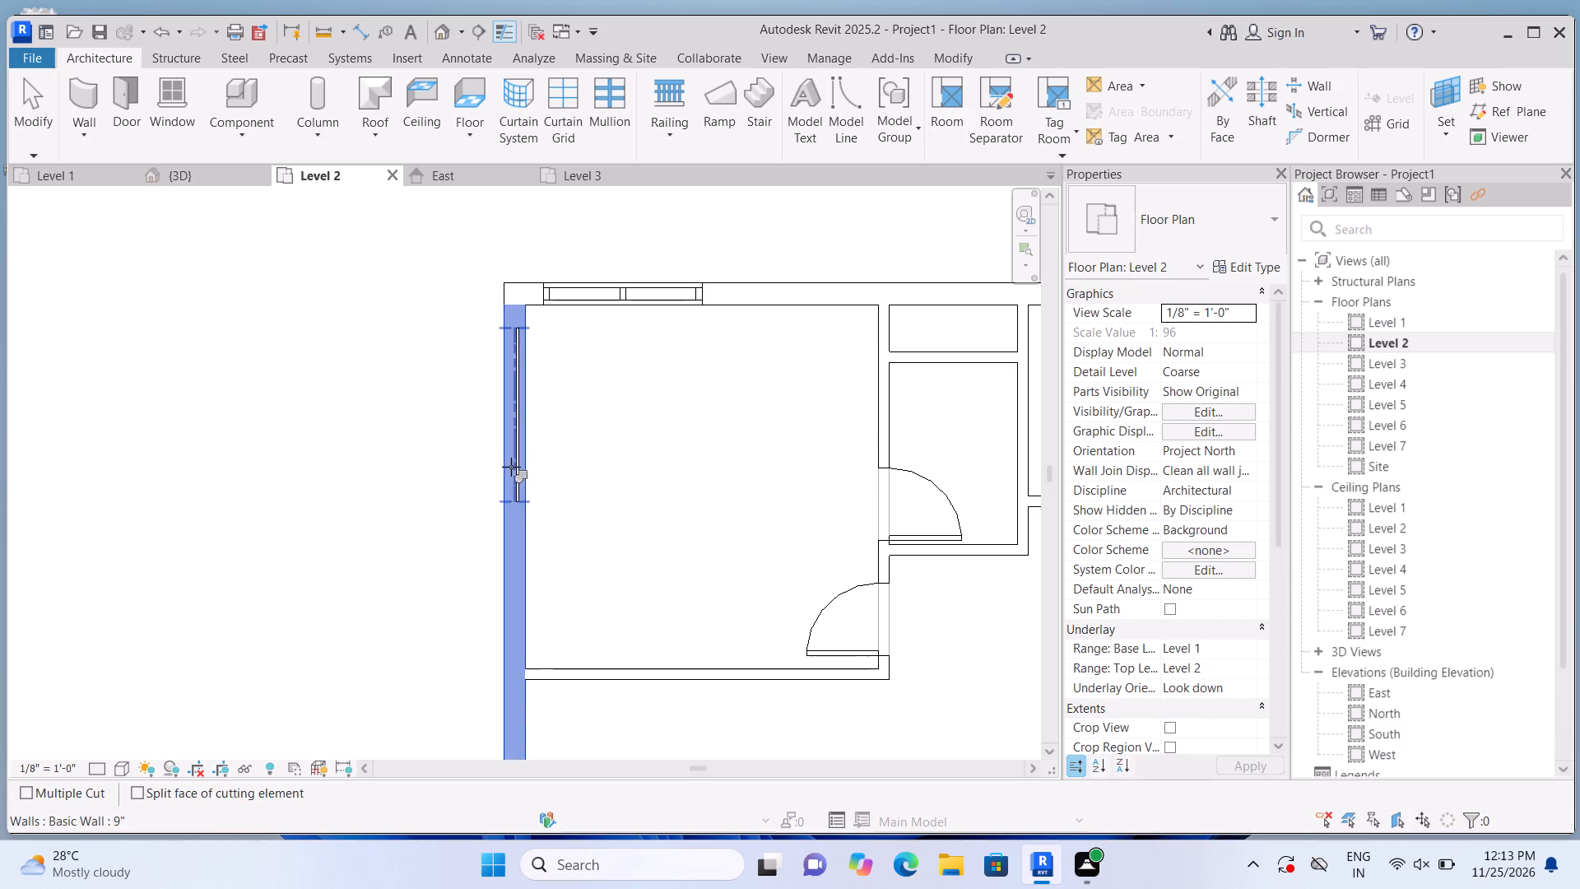
click(511, 459)
Delete the existing curtain wall near the south end of the west wall in the Level 2 plan.
scroll(552, 370, down, 12)
scroll(563, 519, up, 3)
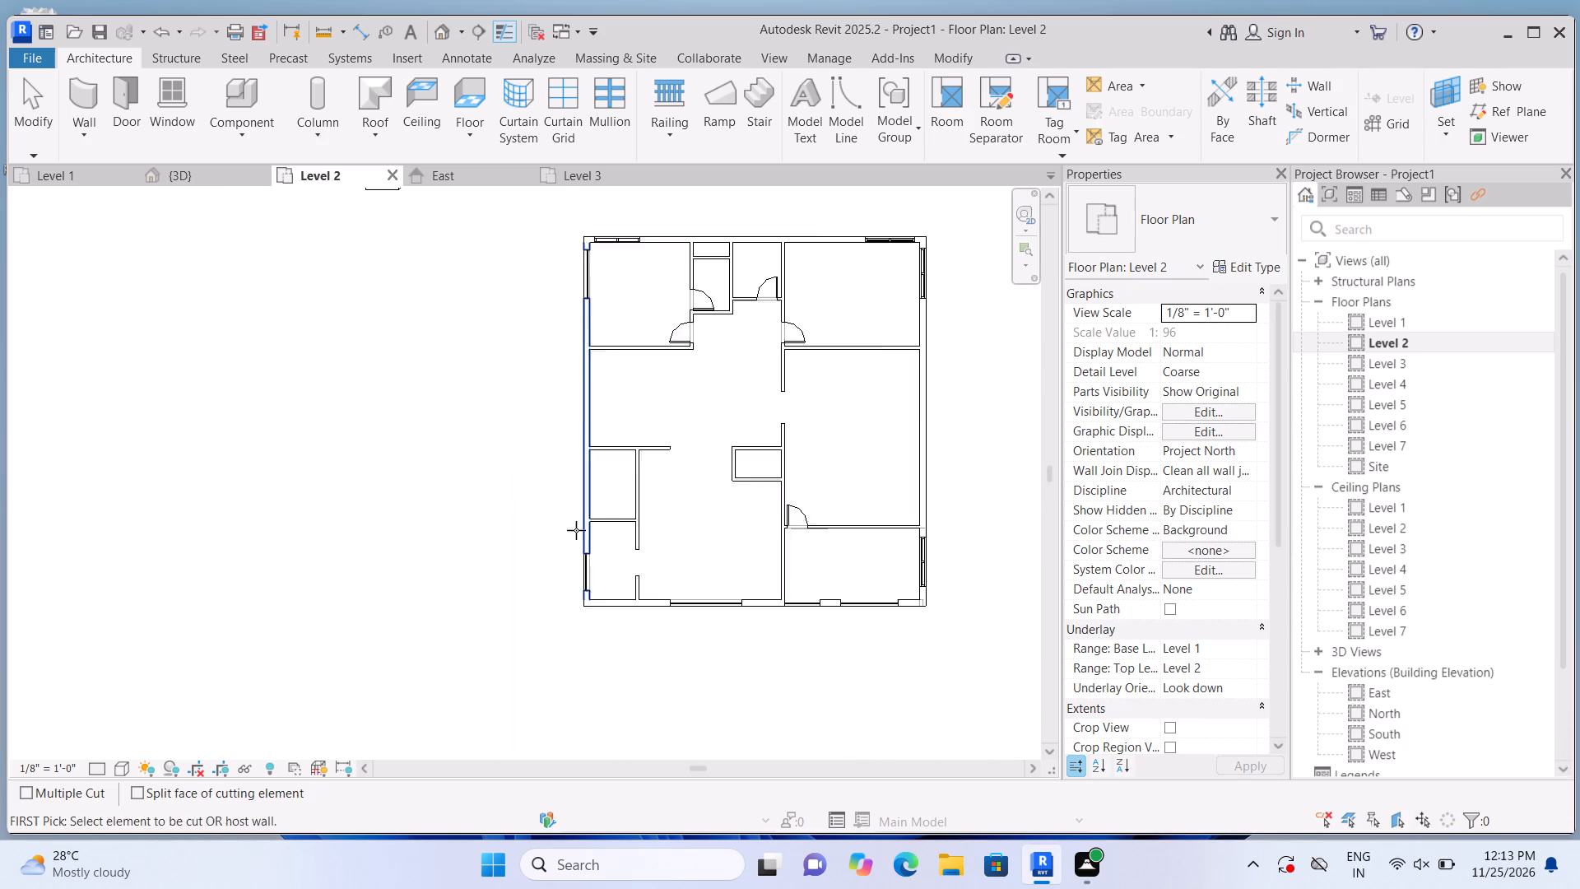
scroll(576, 530, up, 10)
scroll(546, 602, up, 3)
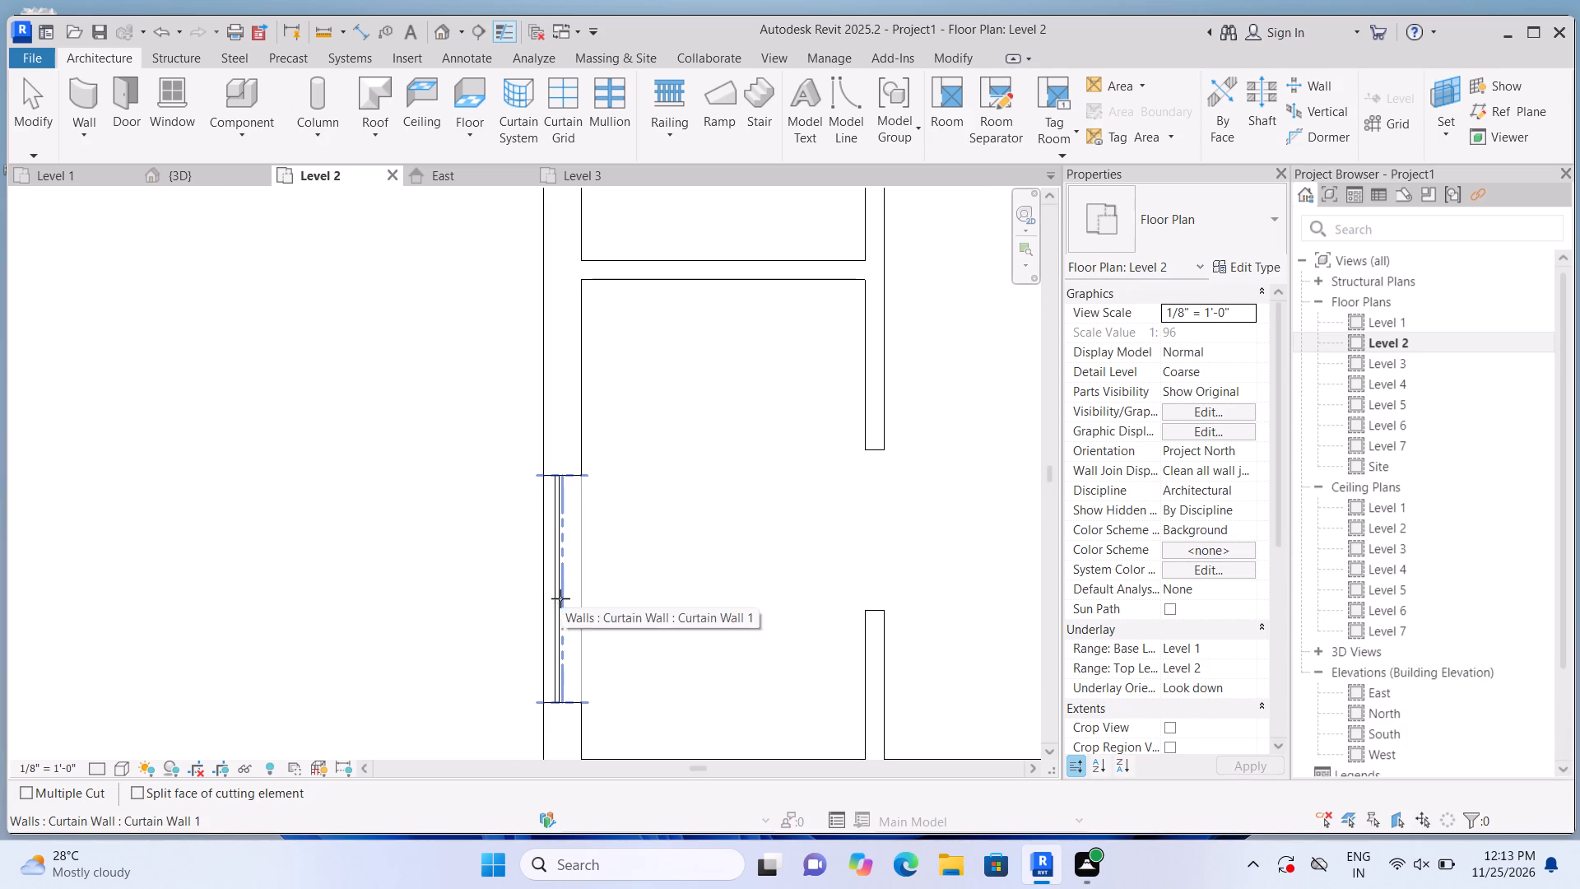
click(560, 598)
key(Escape)
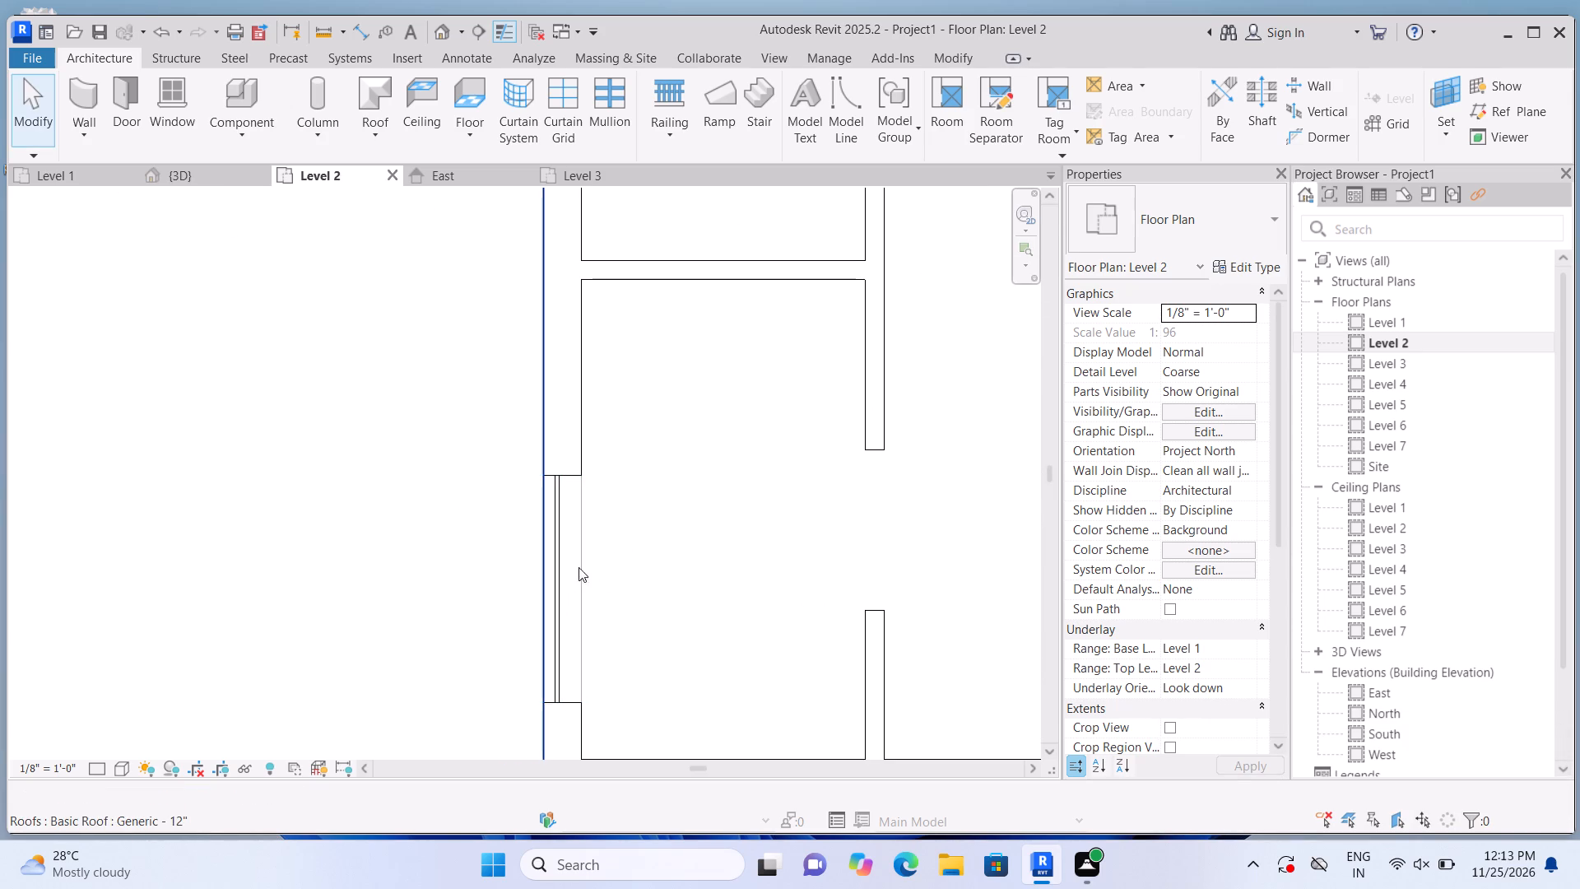
click(565, 568)
key(Delete)
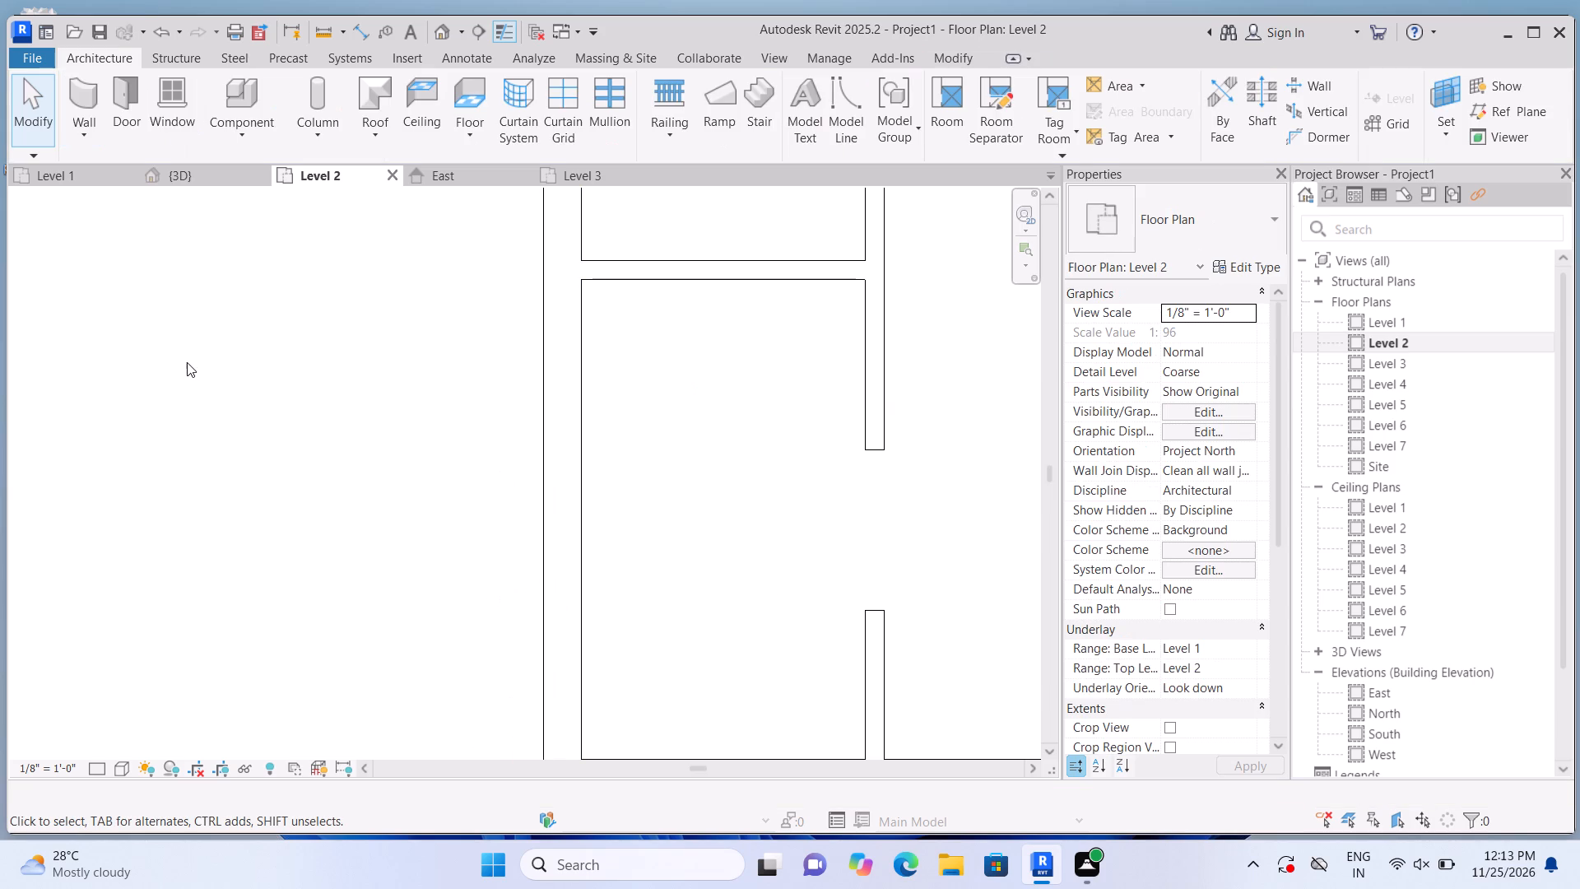
Draw a 4'-8" Curtain Wall 1 segment in the west wall, starting 0'-11" from the south wall, and cut it into the host wall.
click(63, 85)
scroll(501, 441, down, 3)
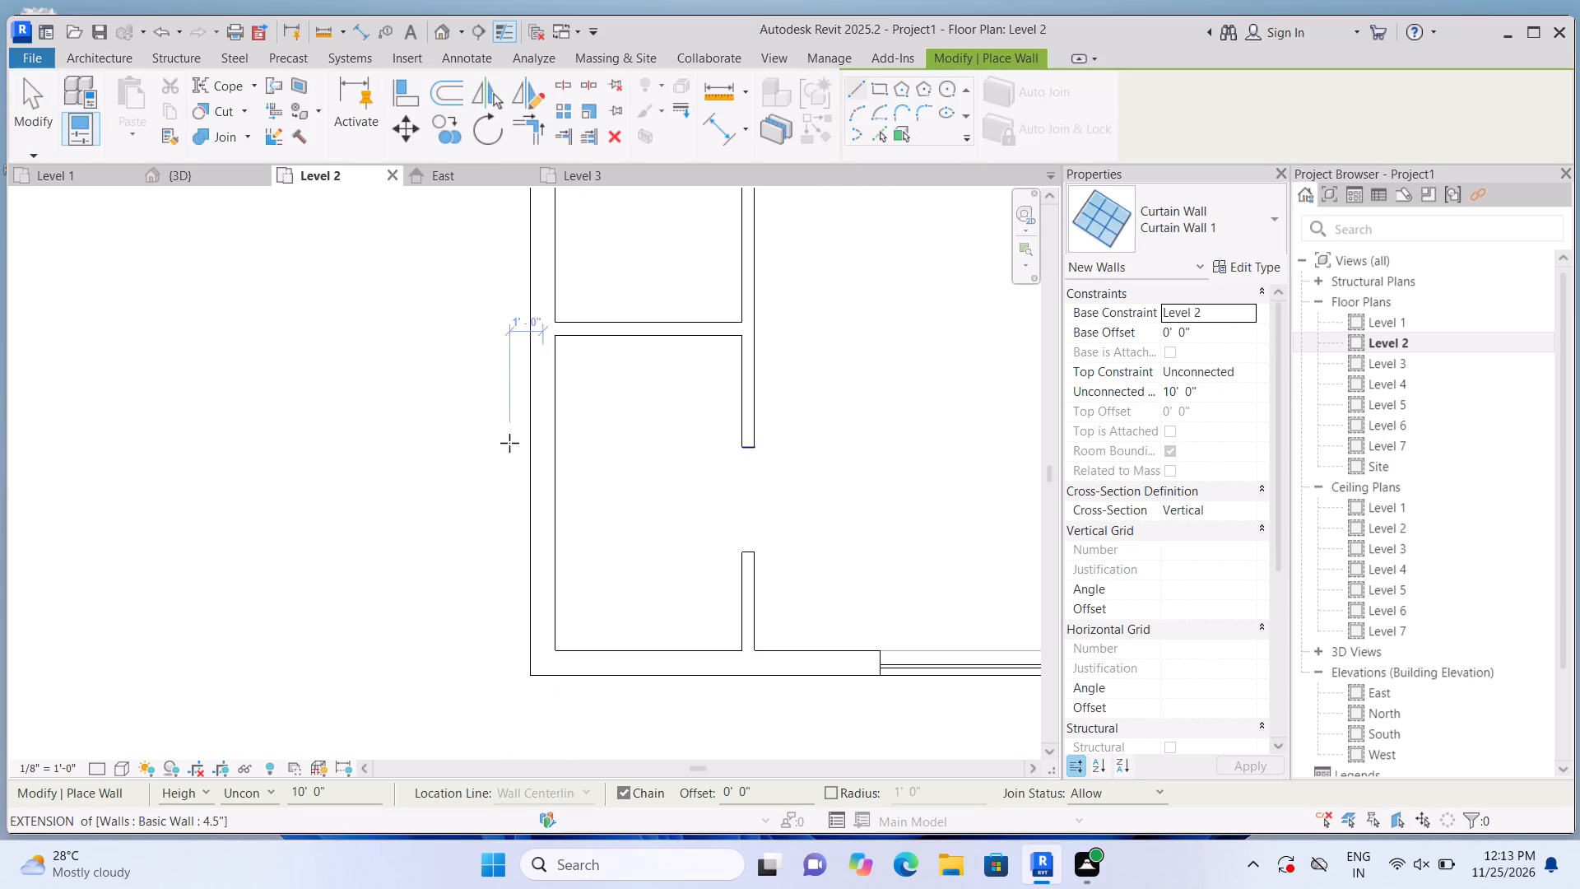
scroll(543, 579, up, 1)
scroll(565, 654, up, 1)
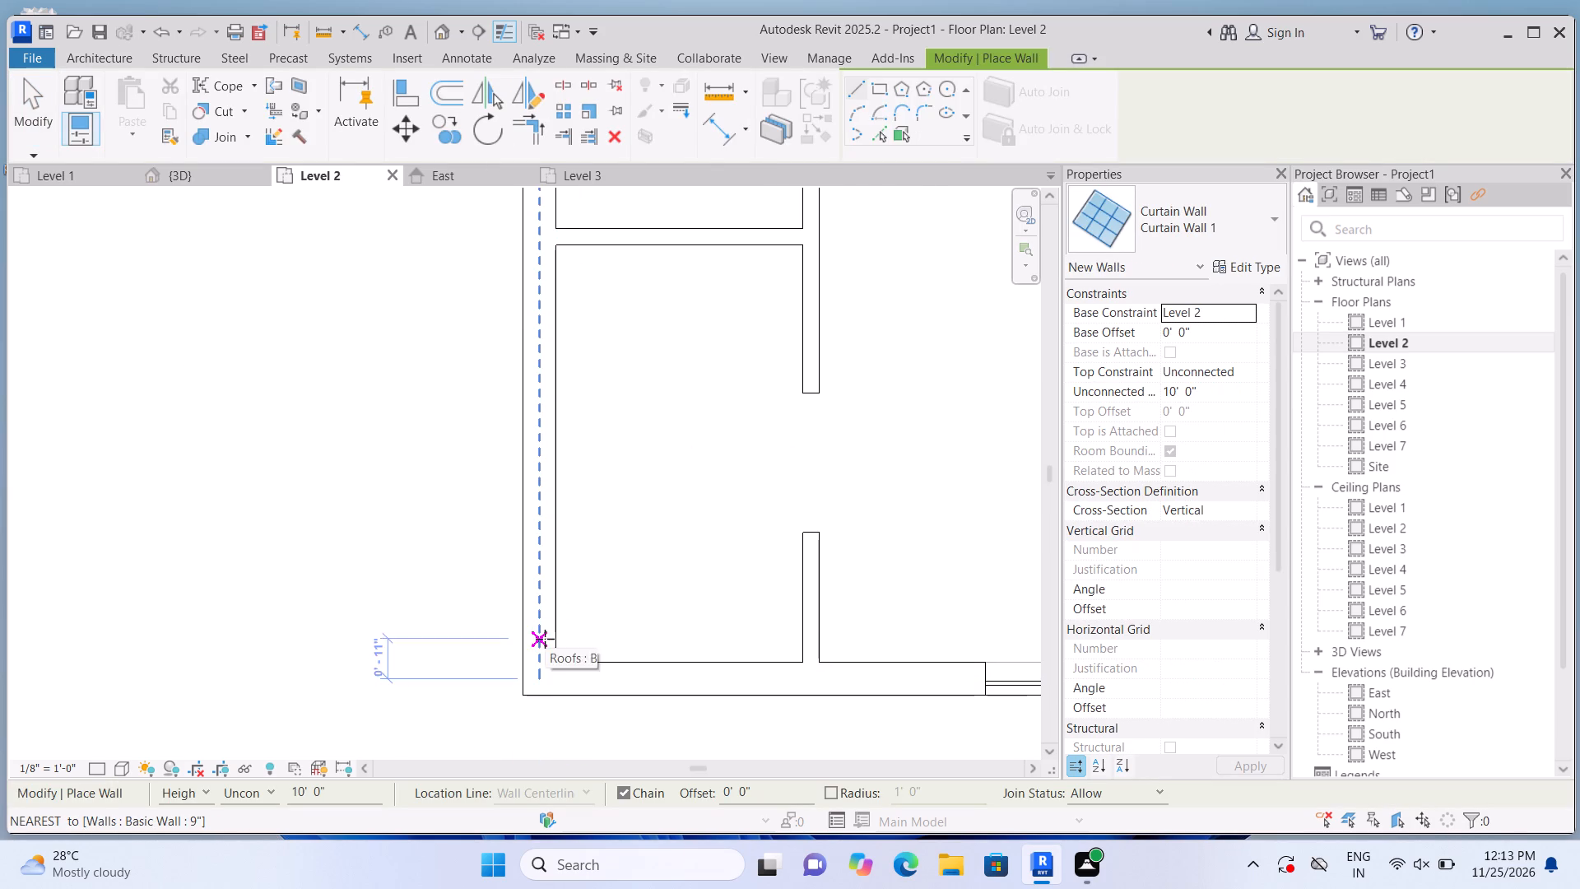
click(545, 639)
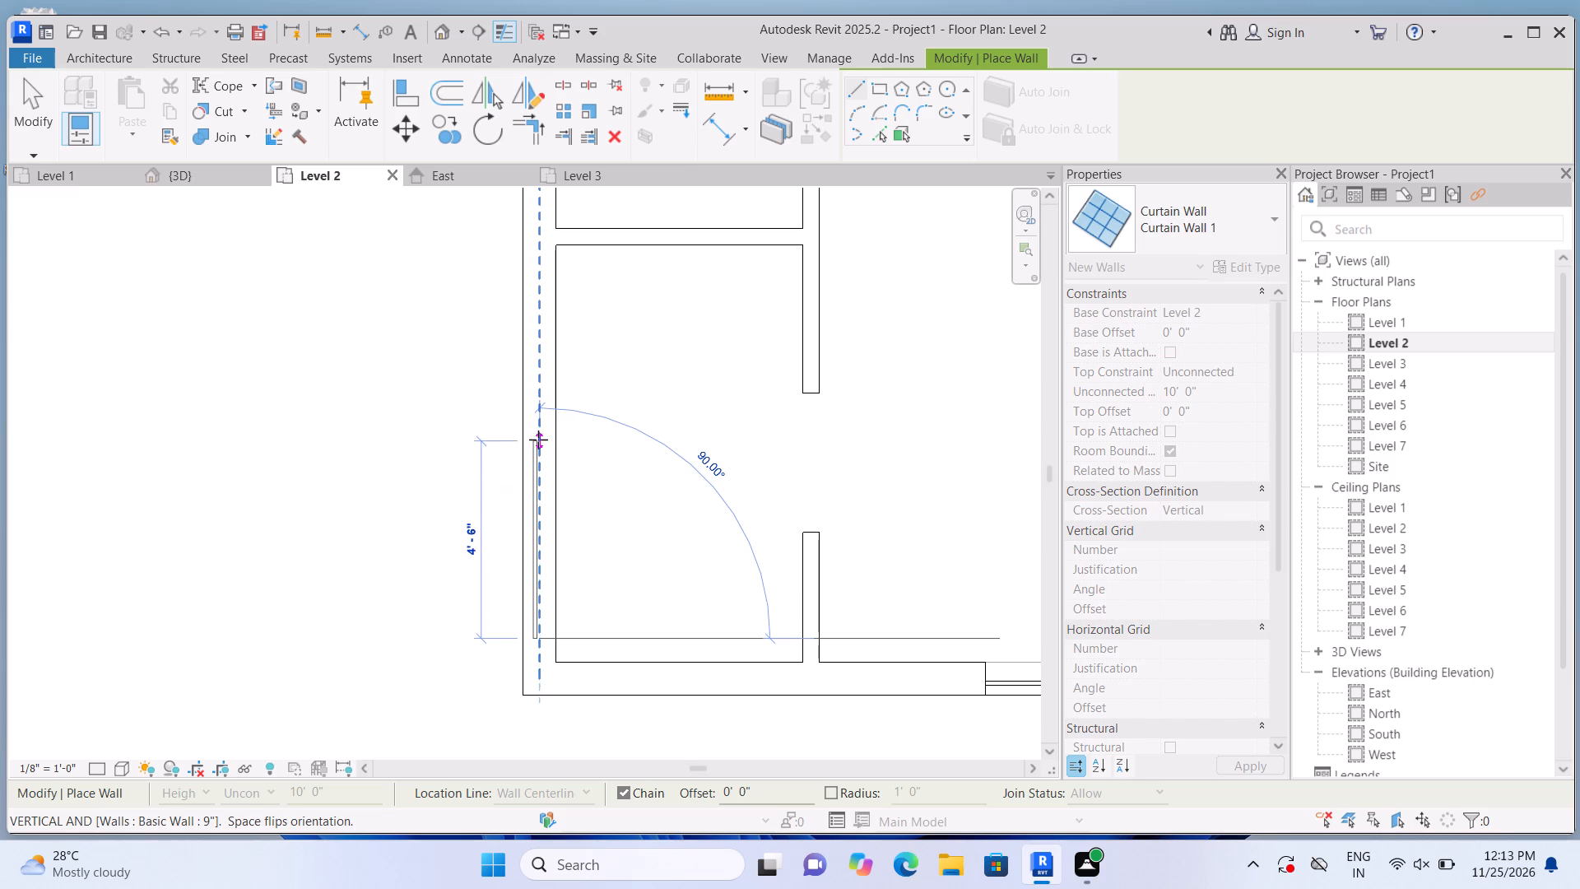
click(541, 433)
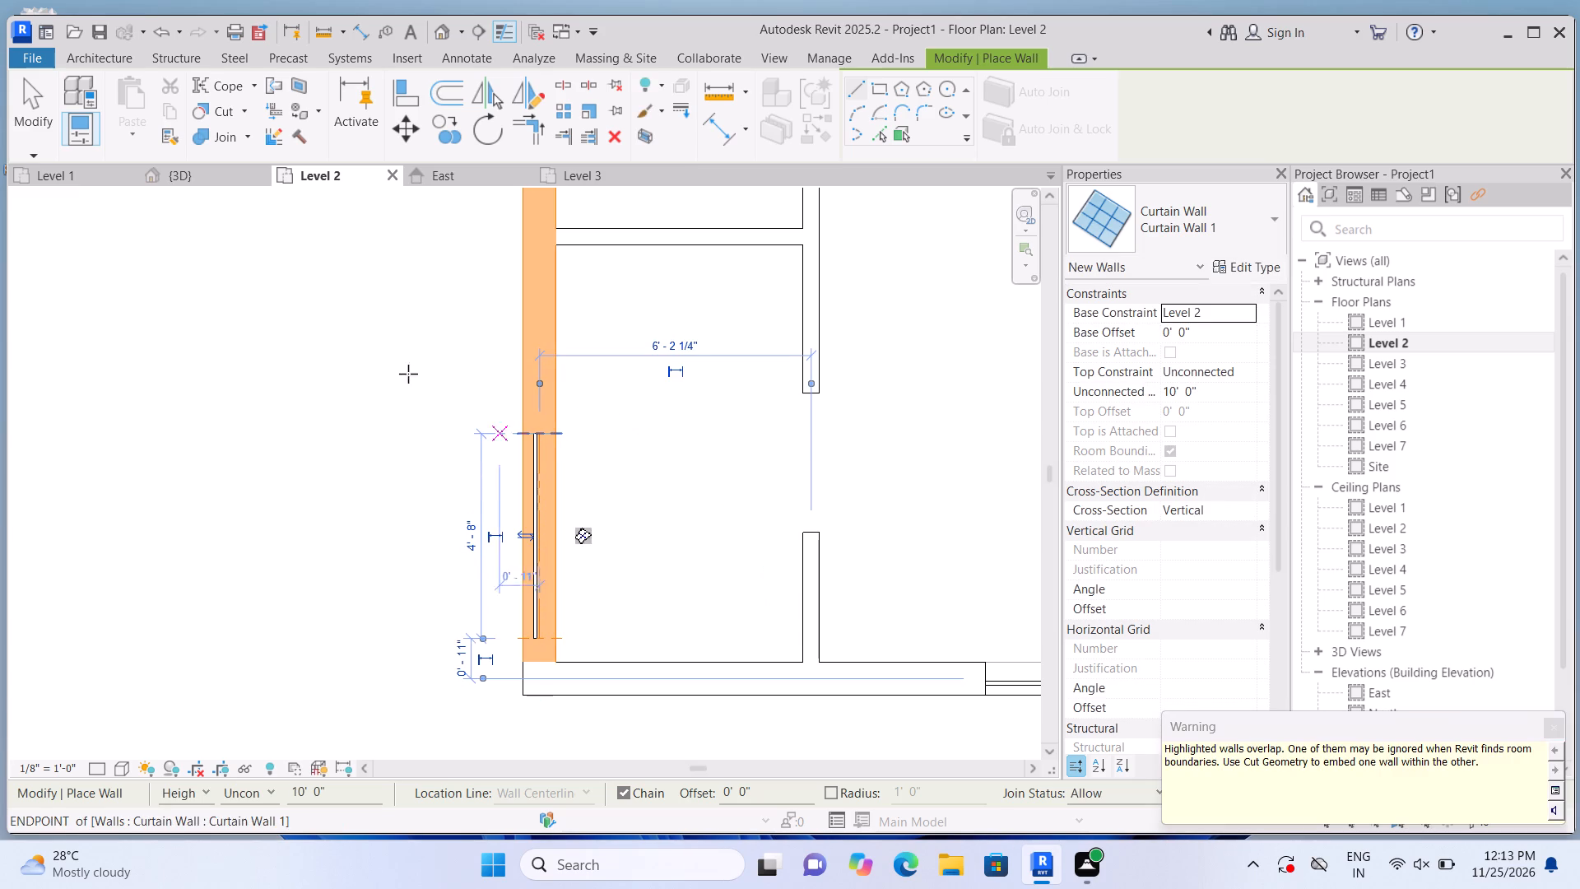
click(242, 103)
click(246, 133)
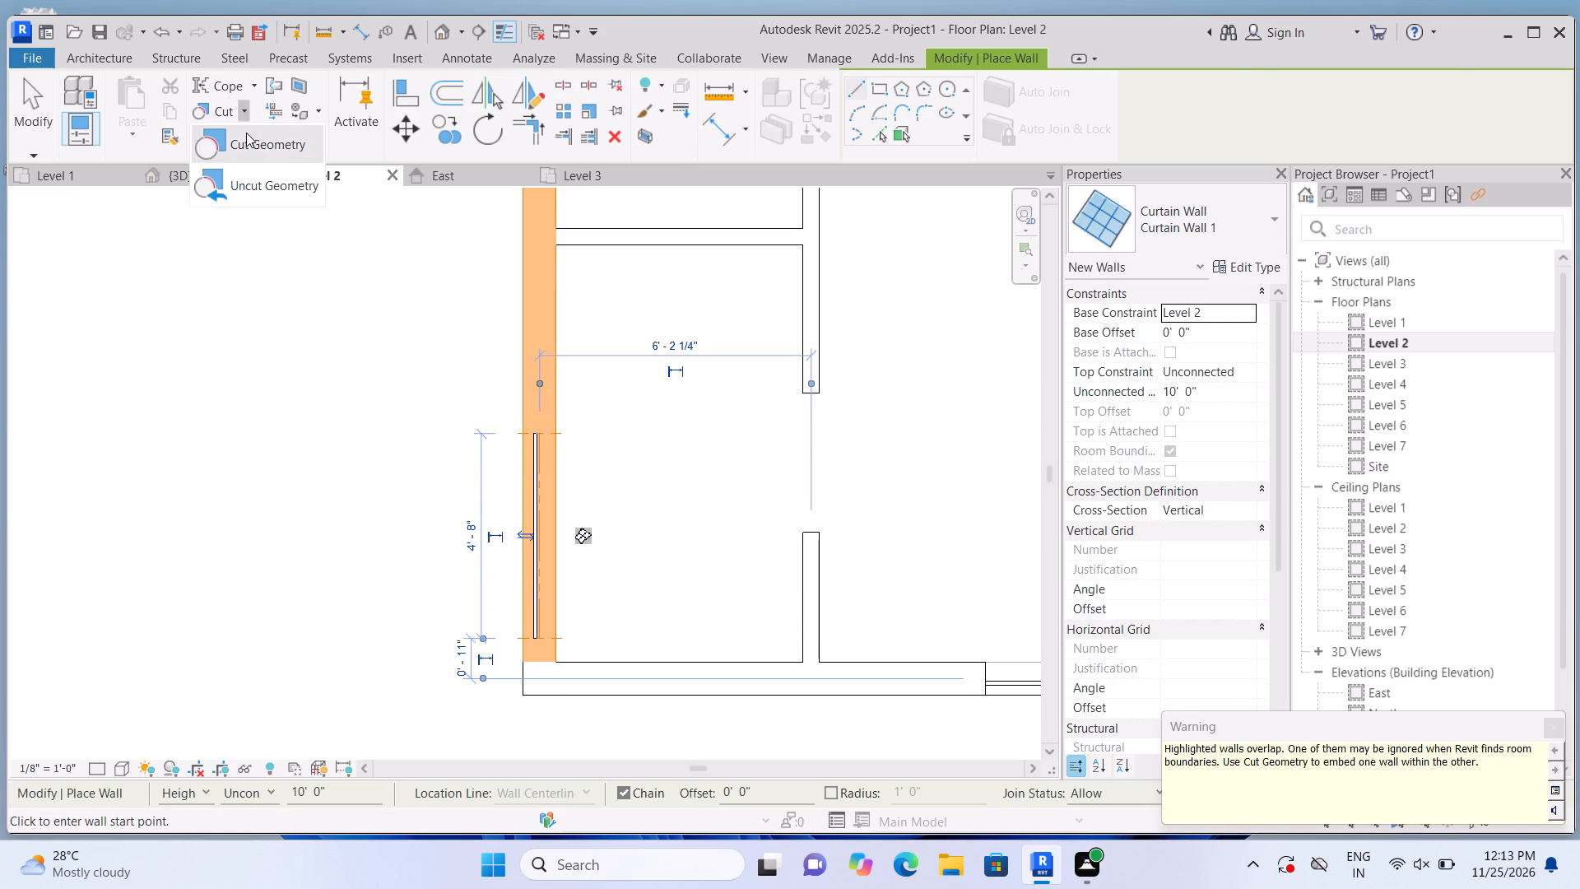
click(546, 347)
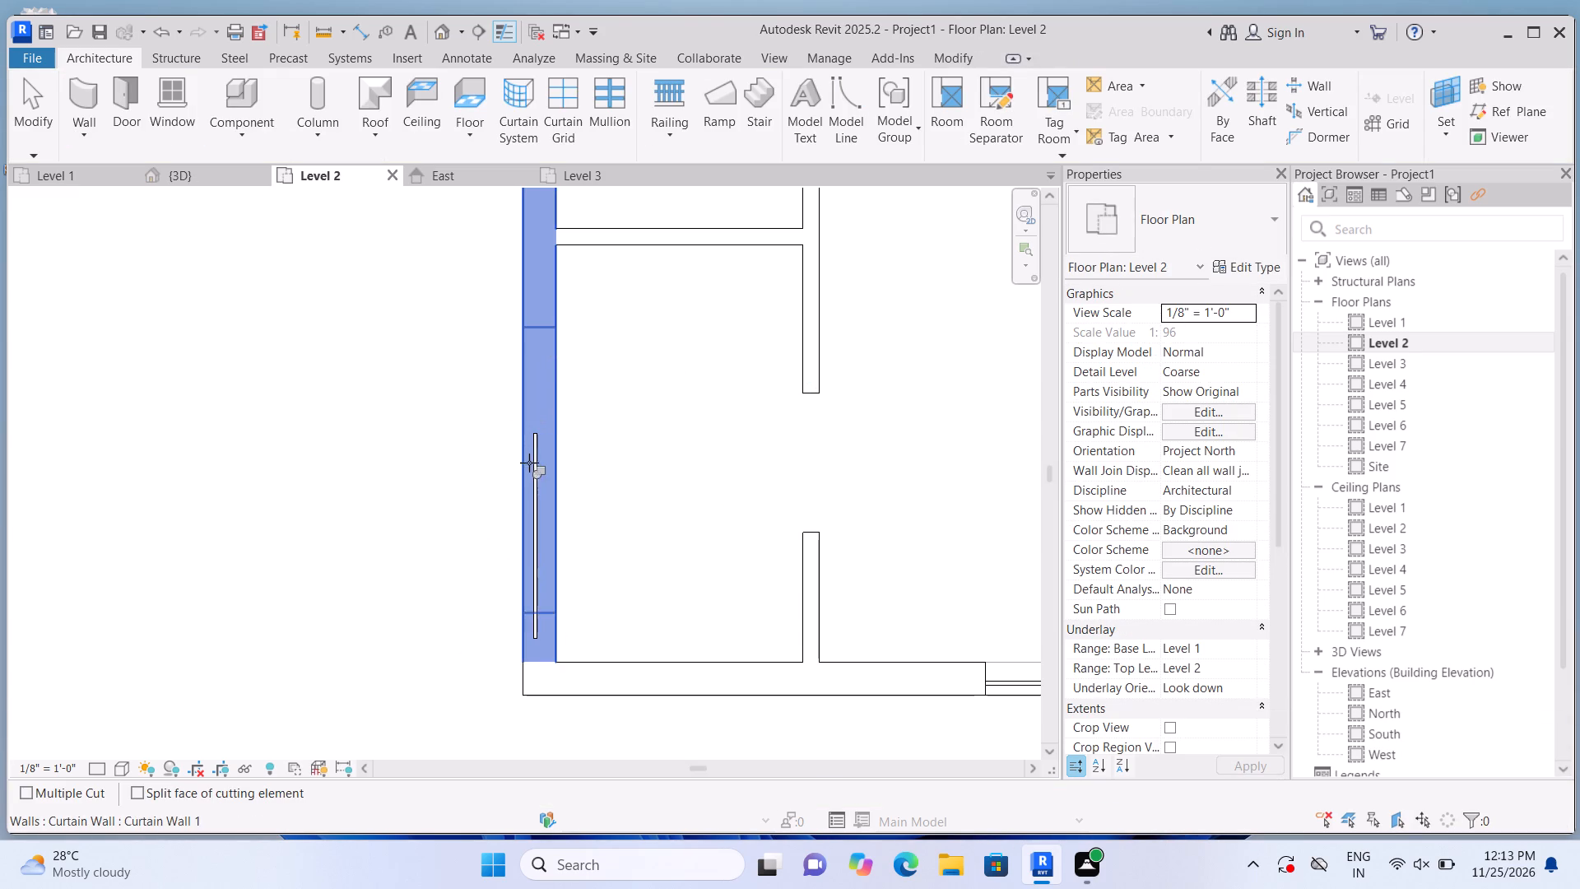
click(538, 484)
In the 3D view, reshape the north-end curtain wall of the west facade to a base offset of about 3'-7" and height of about 5'-0".
scroll(551, 501, down, 2)
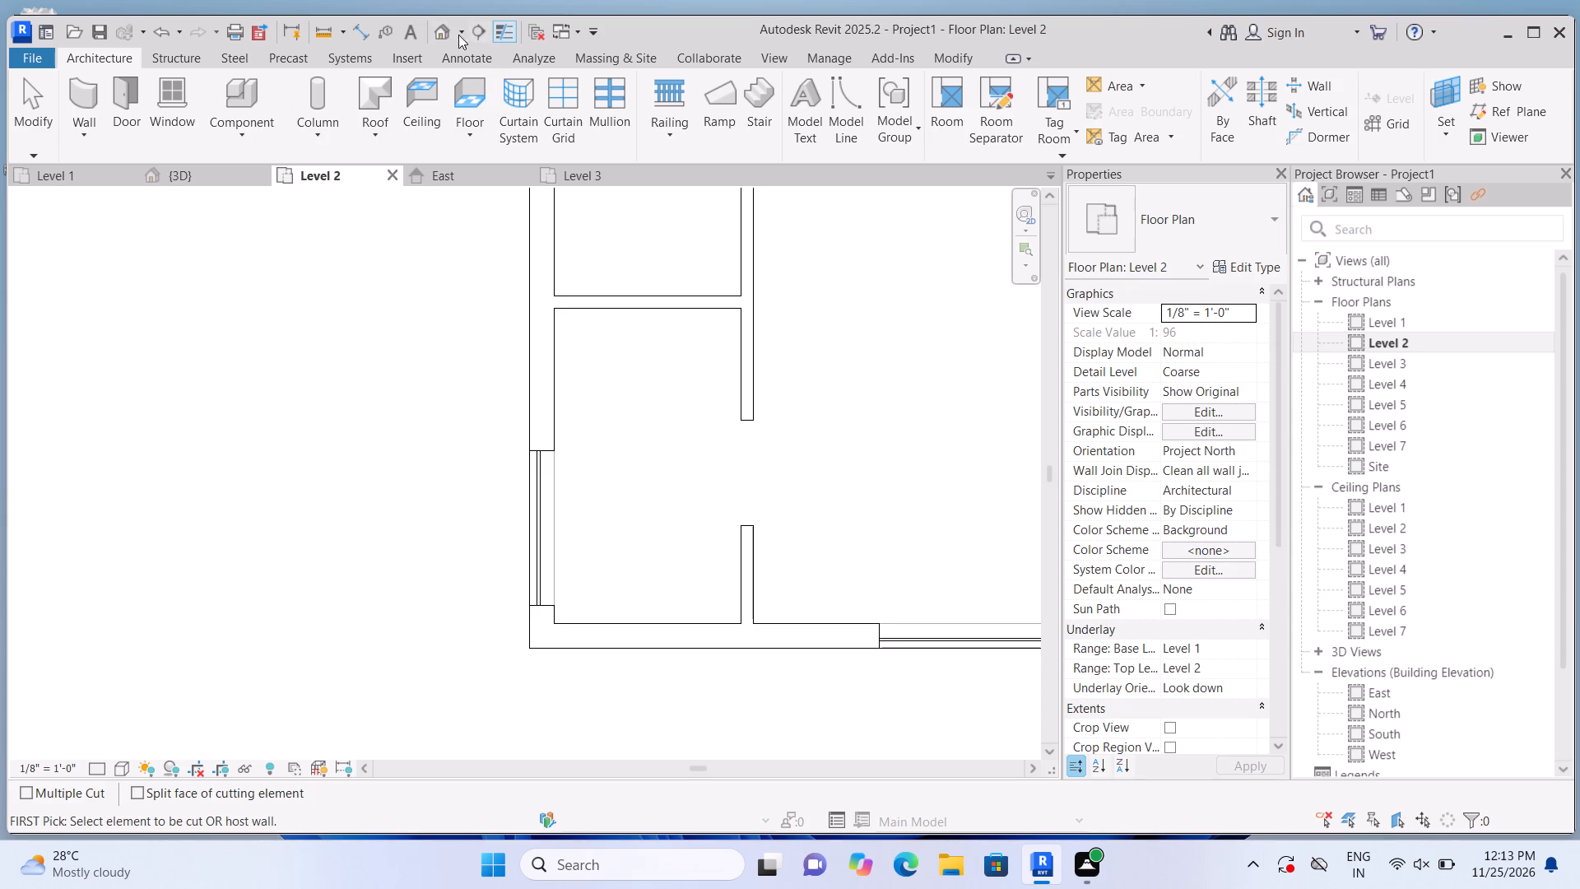
click(443, 28)
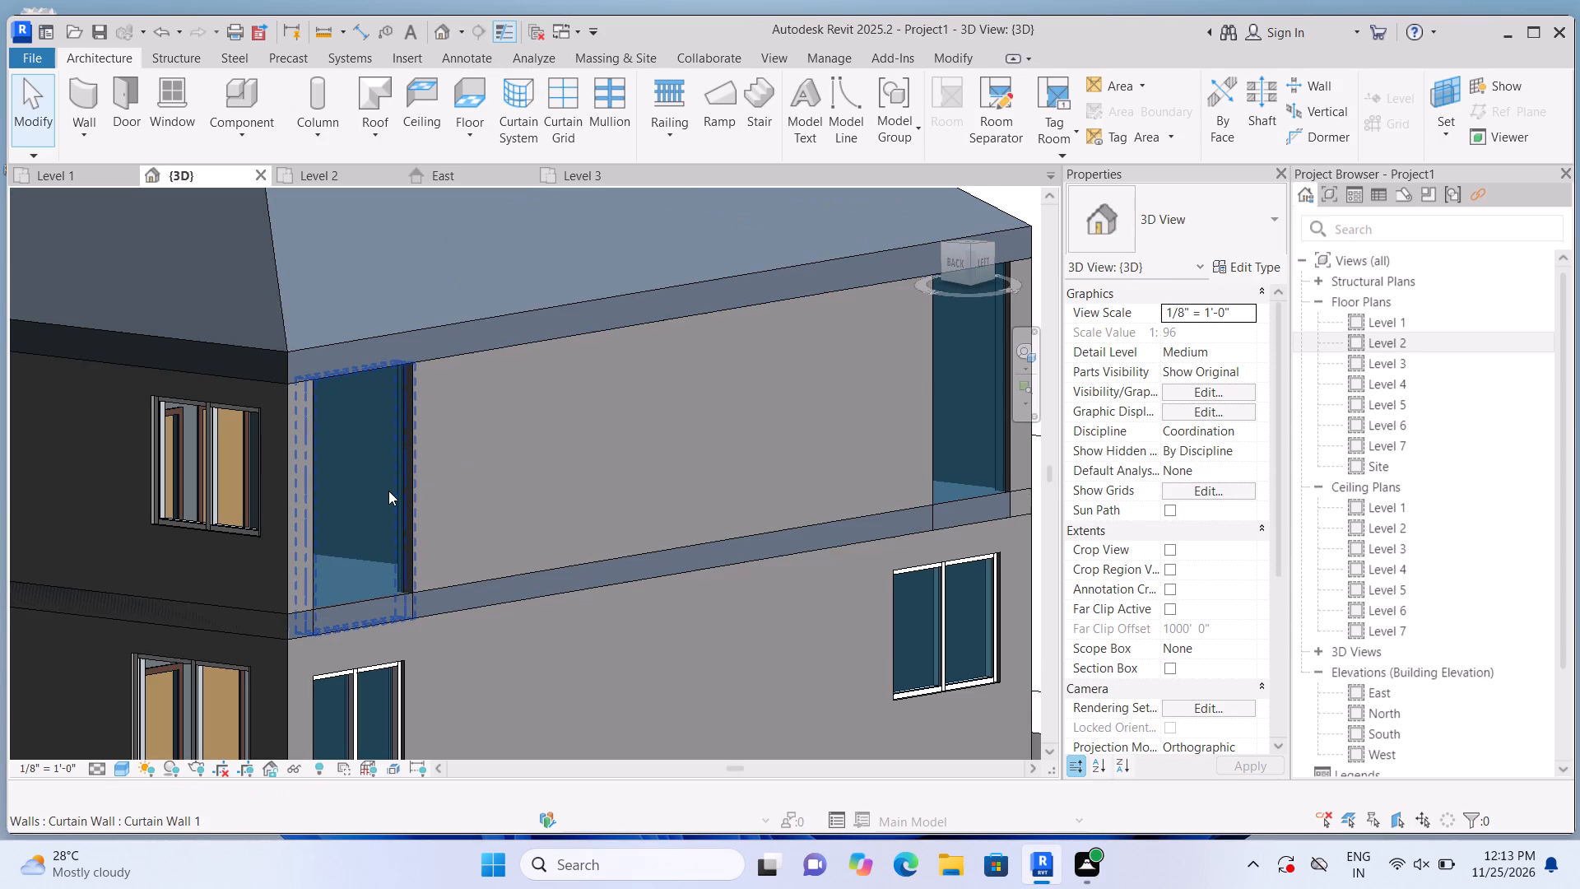
click(388, 491)
scroll(365, 498, up, 5)
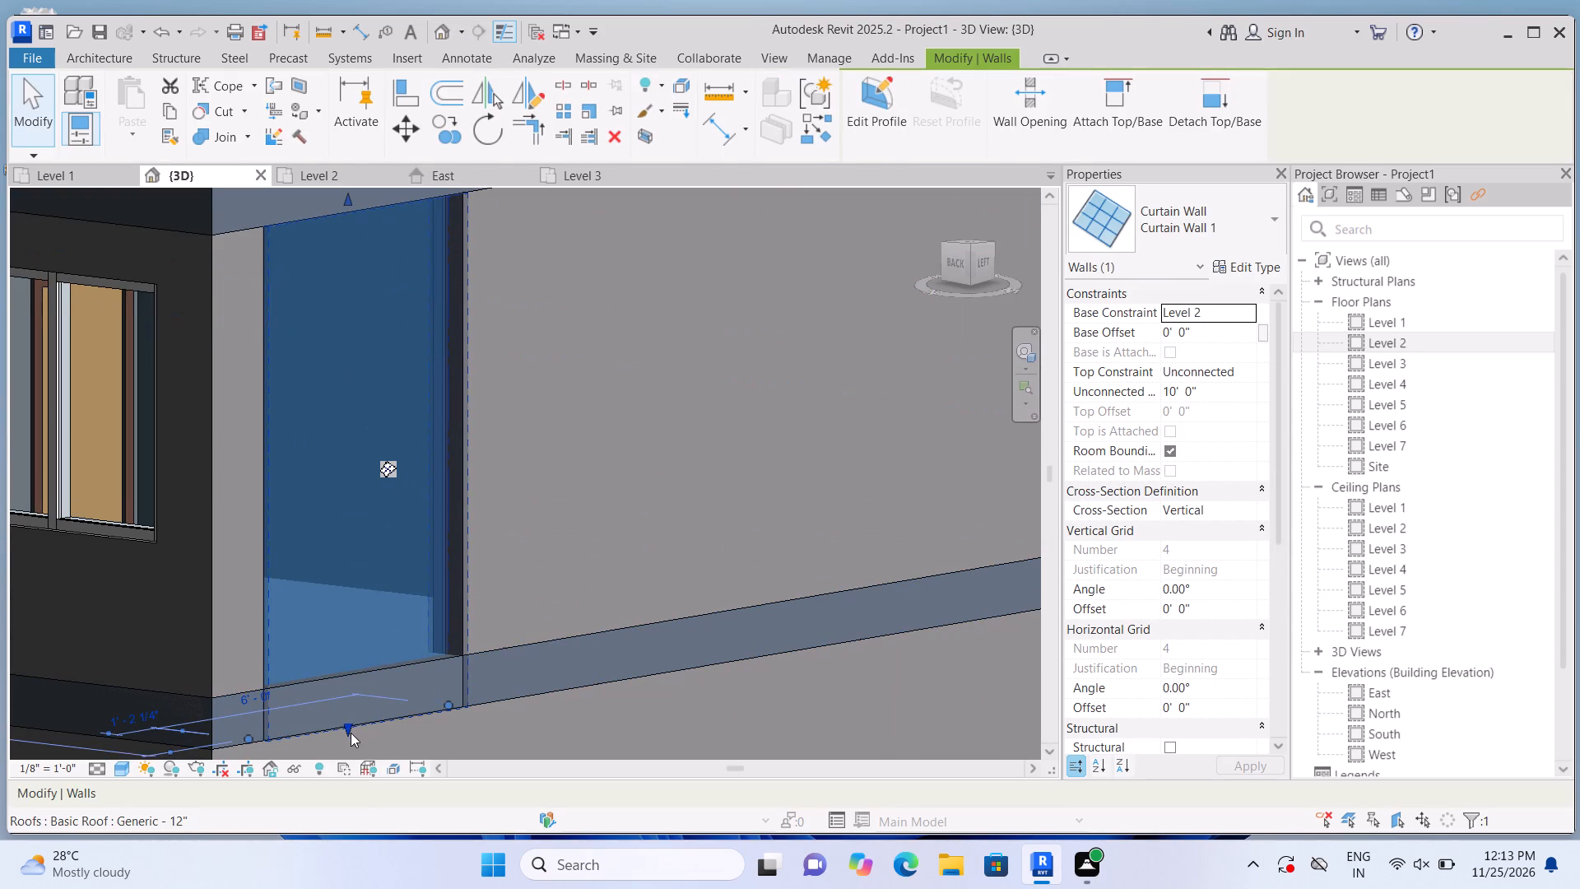
drag(349, 724, 382, 538)
scroll(375, 583, down, 4)
middle_drag(529, 480, 564, 574)
scroll(429, 477, up, 3)
drag(396, 436, 397, 480)
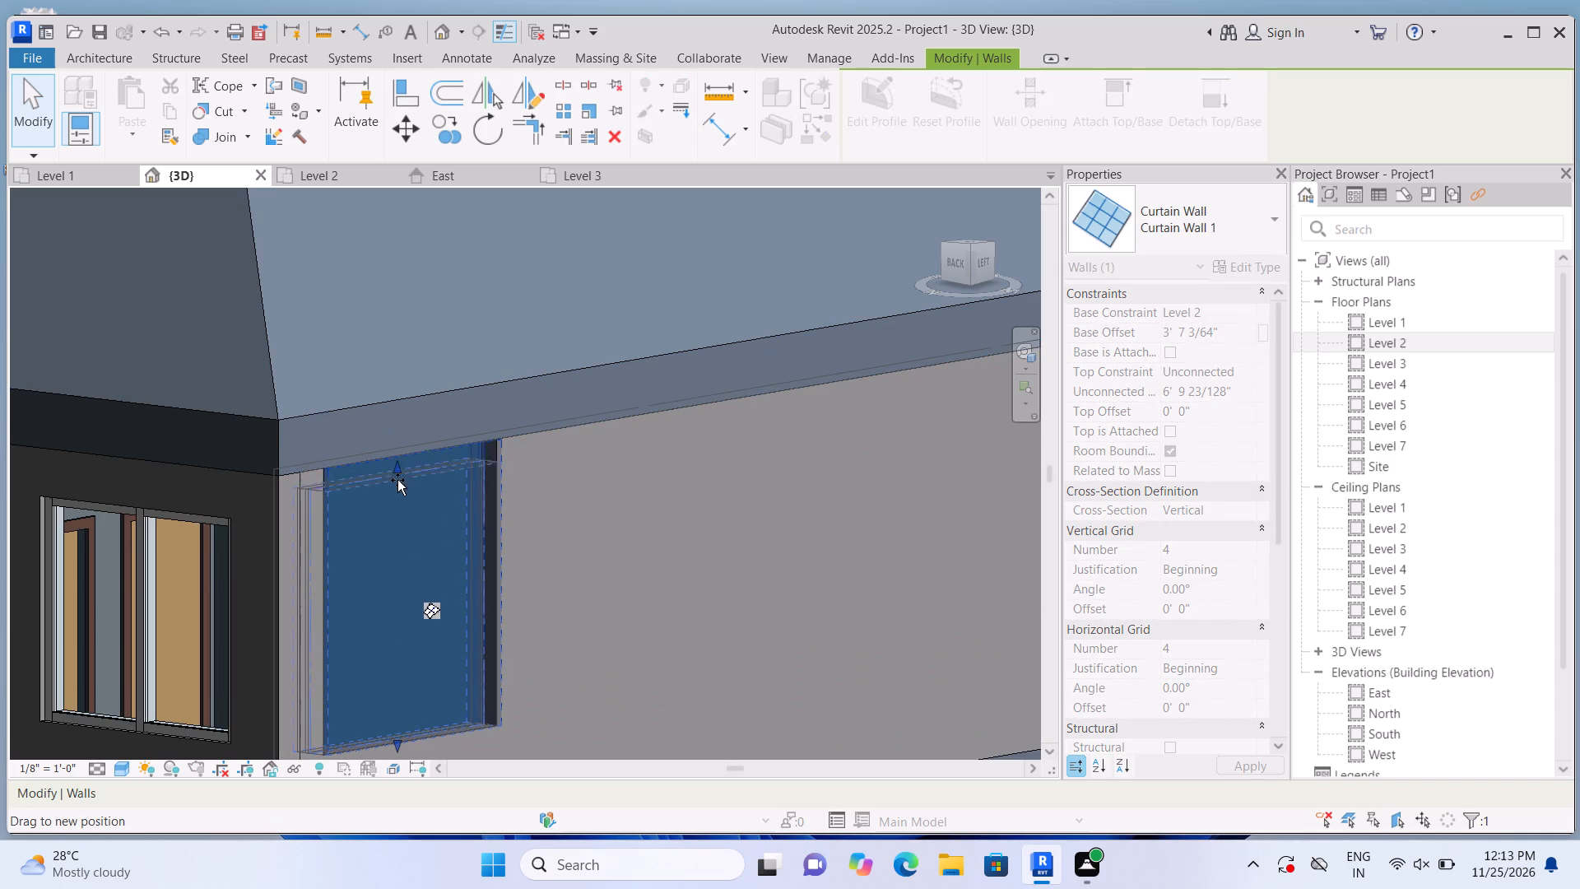
drag(397, 480, 399, 514)
scroll(414, 491, down, 6)
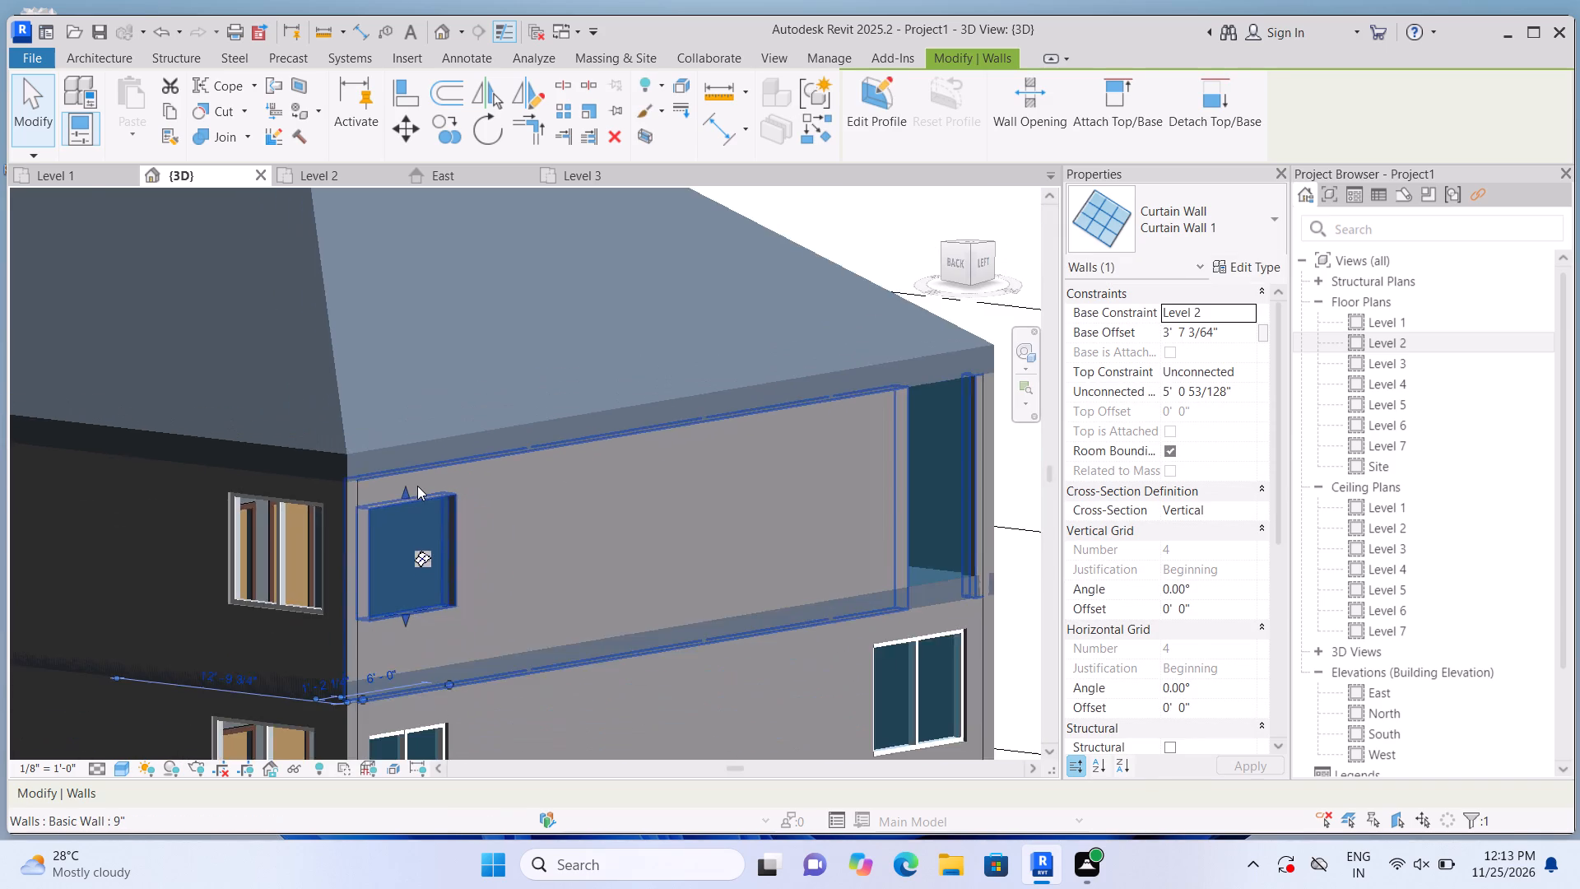
scroll(417, 486, up, 1)
click(1019, 507)
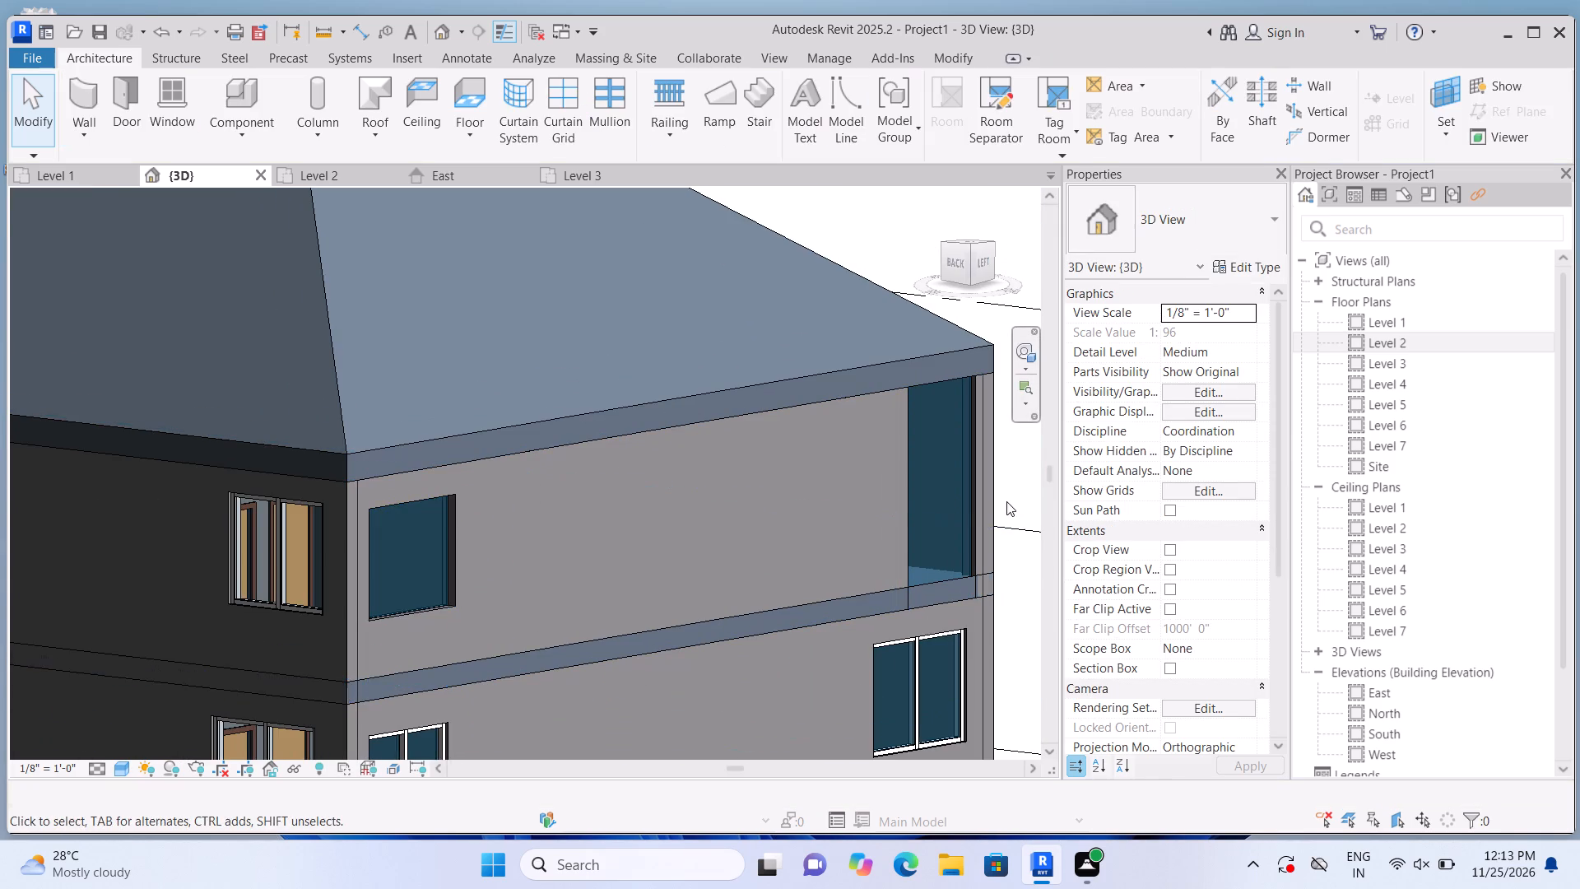
Select the full-height curtain wall at the south end of the Level 2 west facade in the 3D view.
middle_drag(1001, 503, 718, 552)
scroll(657, 502, up, 1)
click(657, 502)
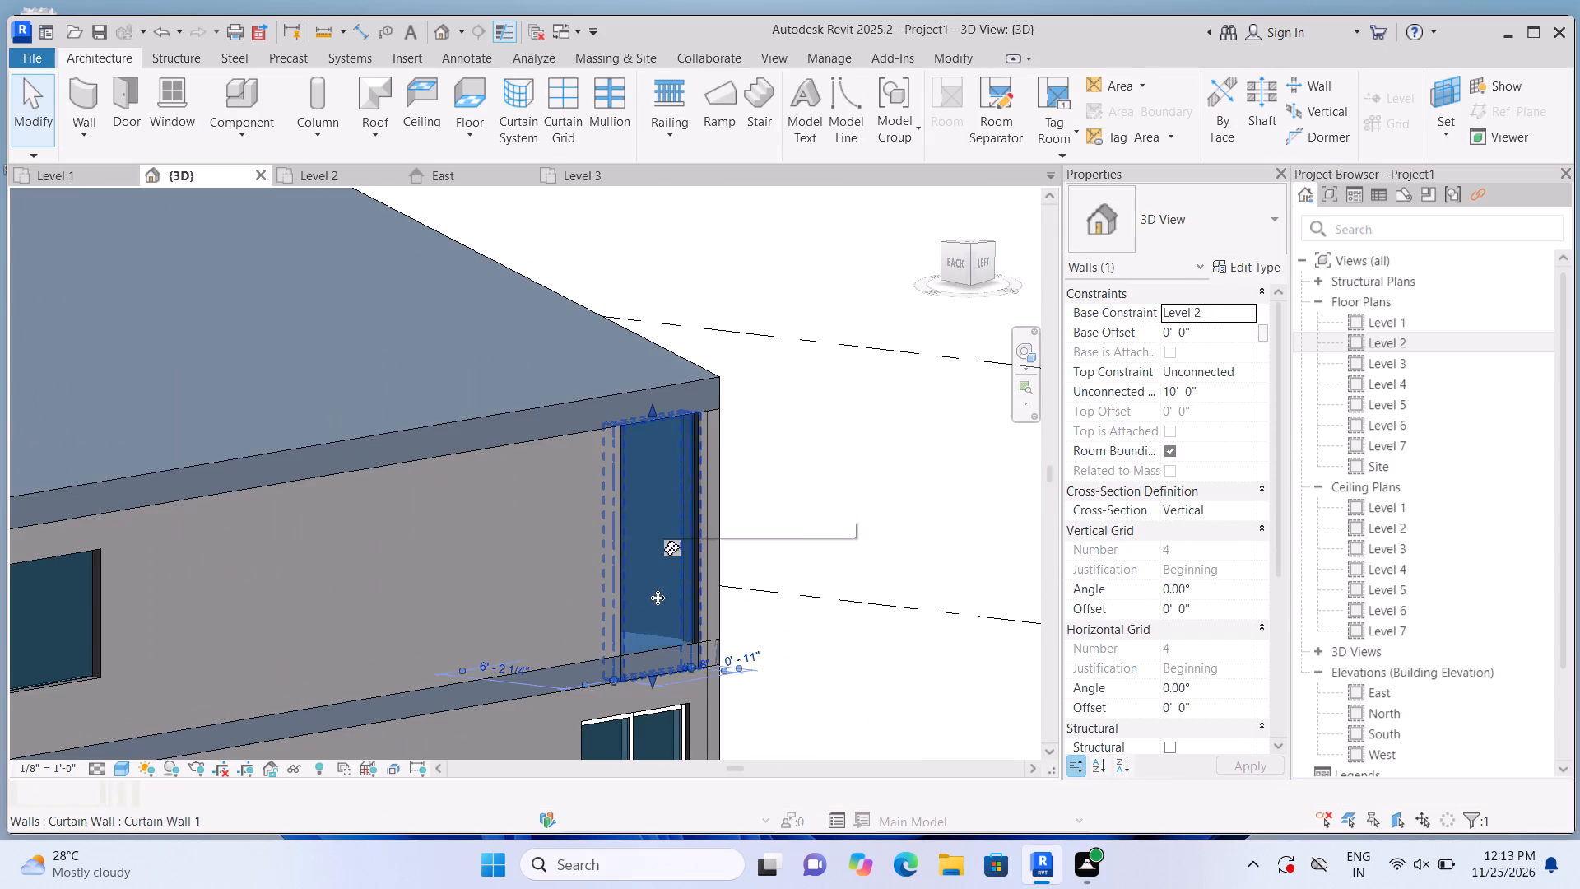
scroll(651, 604, up, 2)
scroll(703, 643, down, 5)
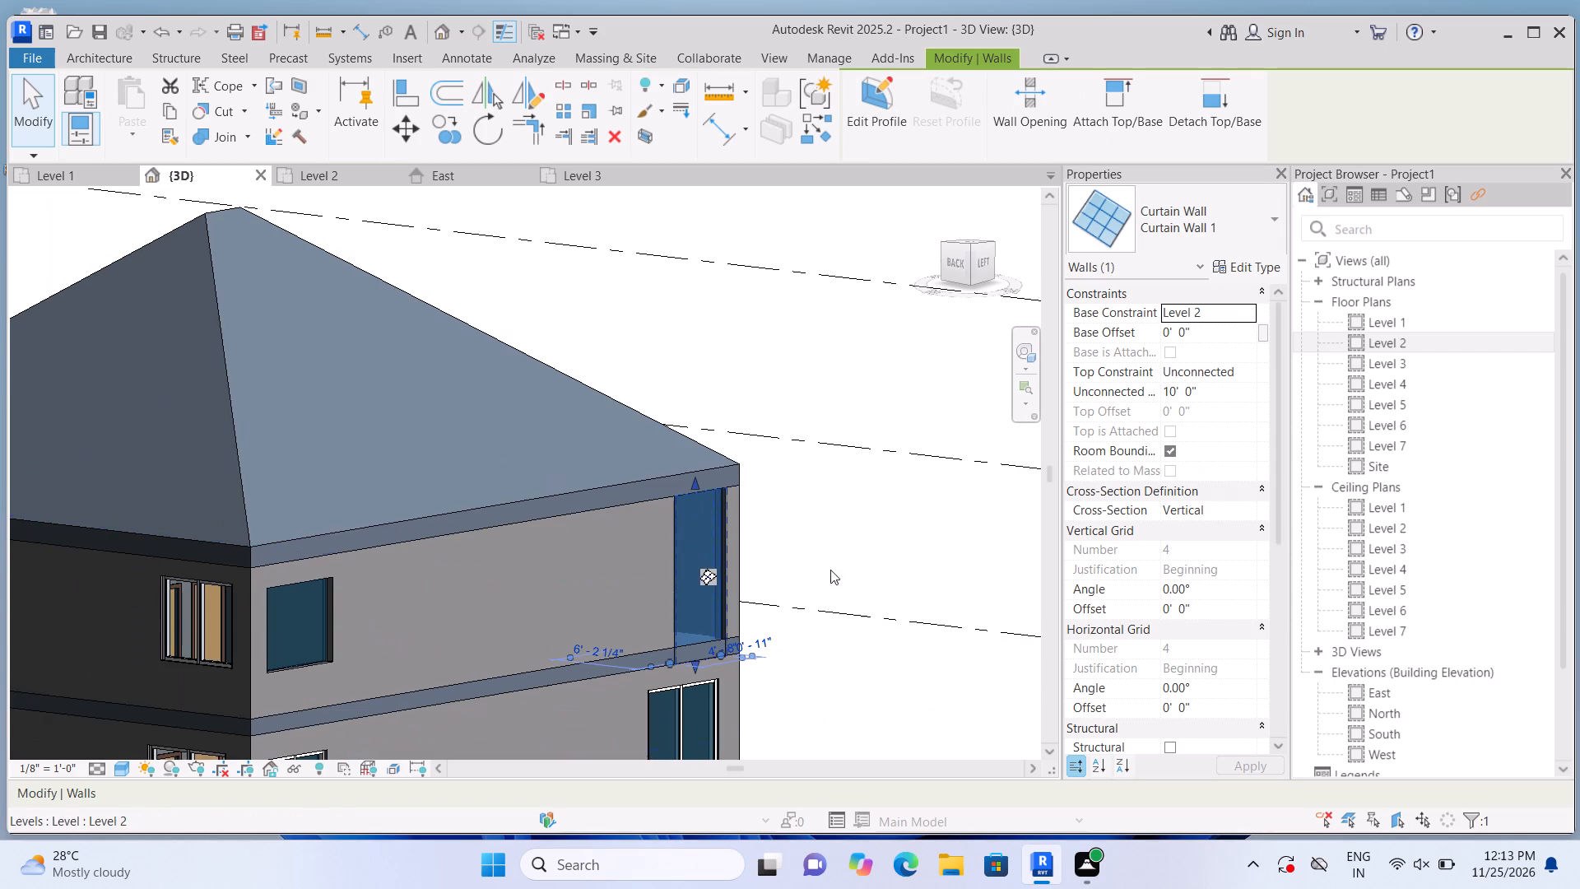
key(Escape)
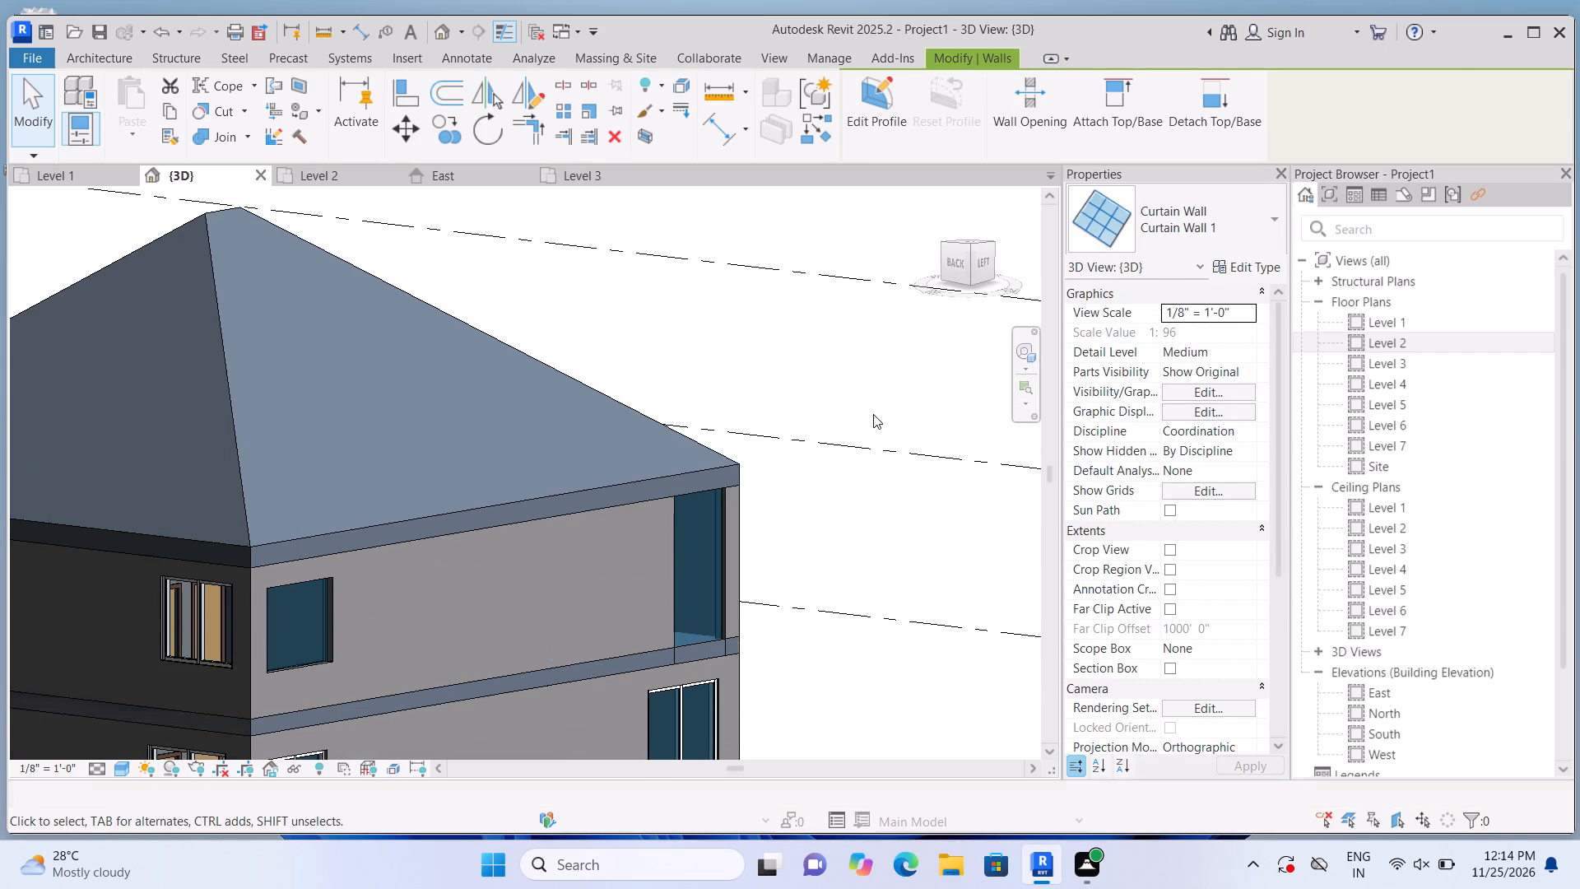
click(718, 565)
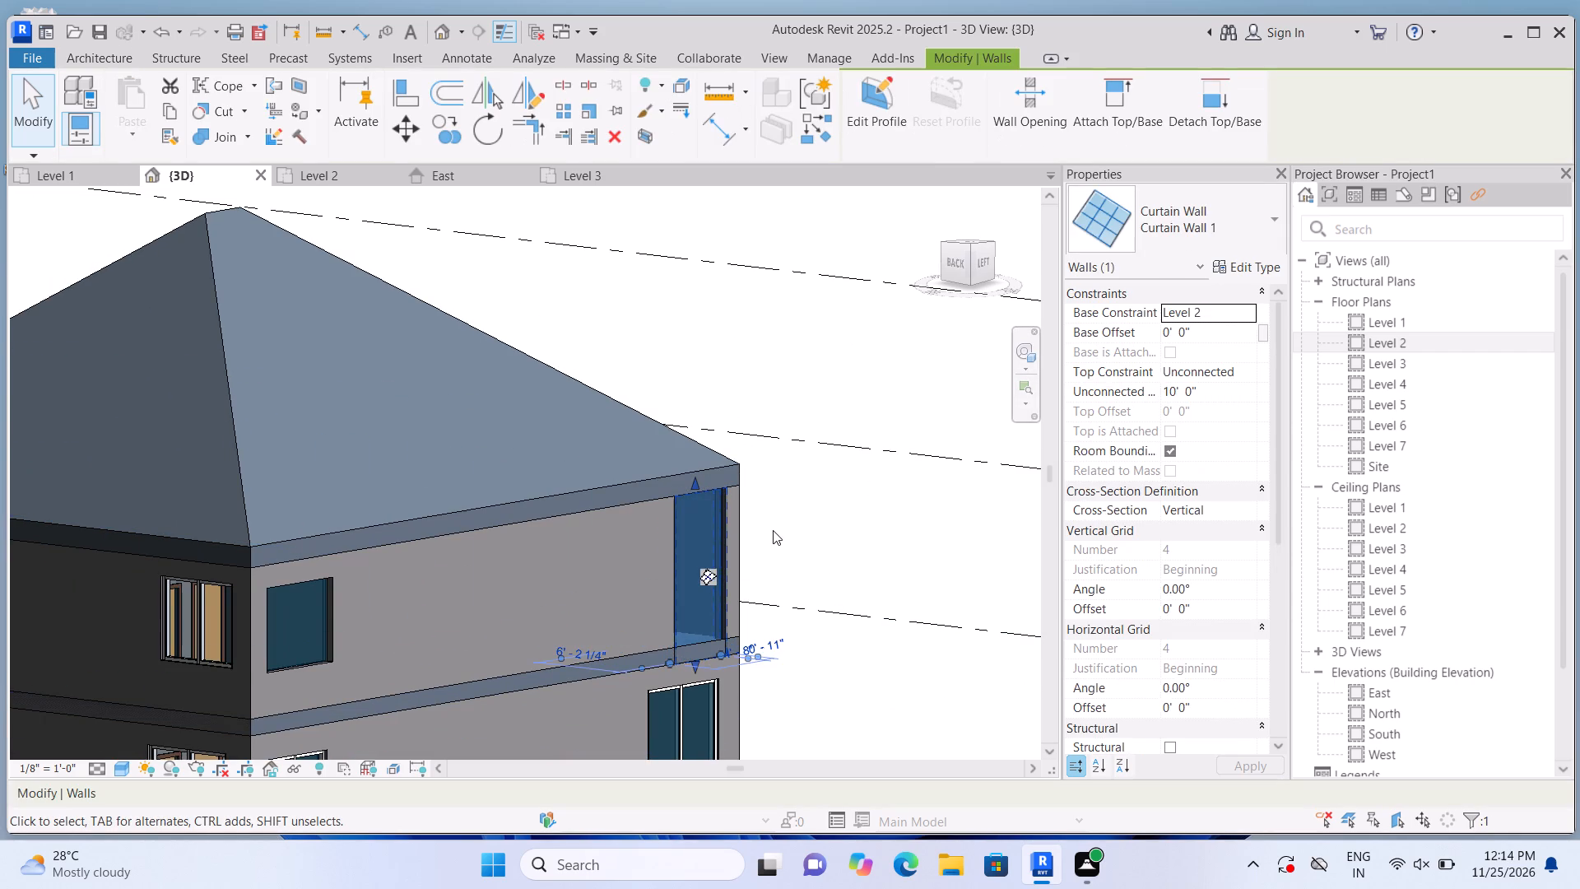
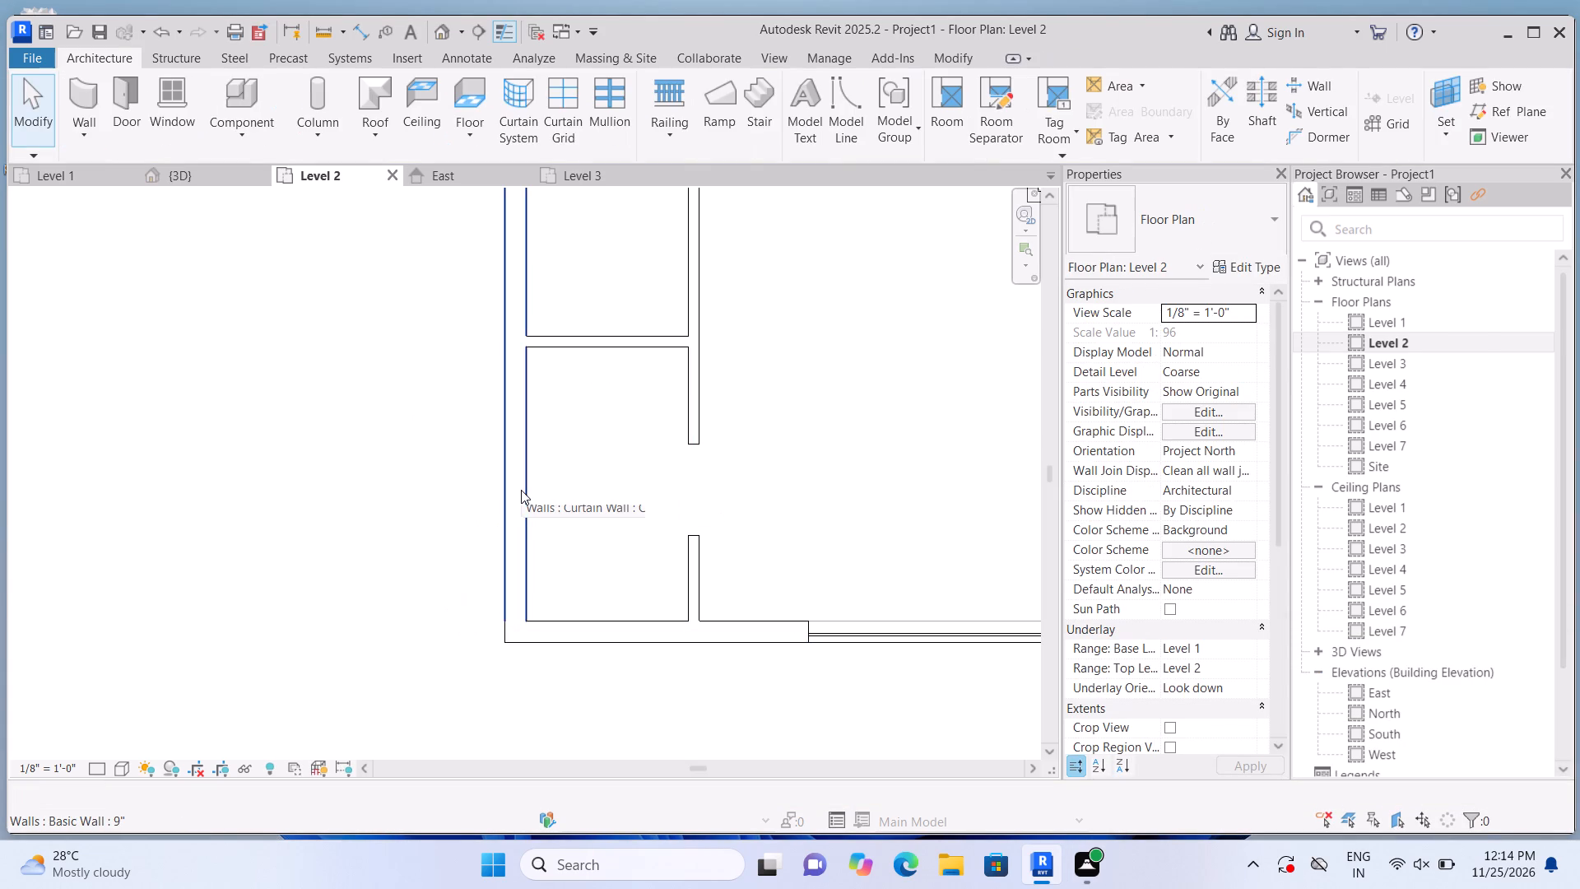
Draw a 6'-0" Curtain Wall 1 segment in the west wall, starting 1'-6" from the south wall, and cut it into the host wall.
click(89, 90)
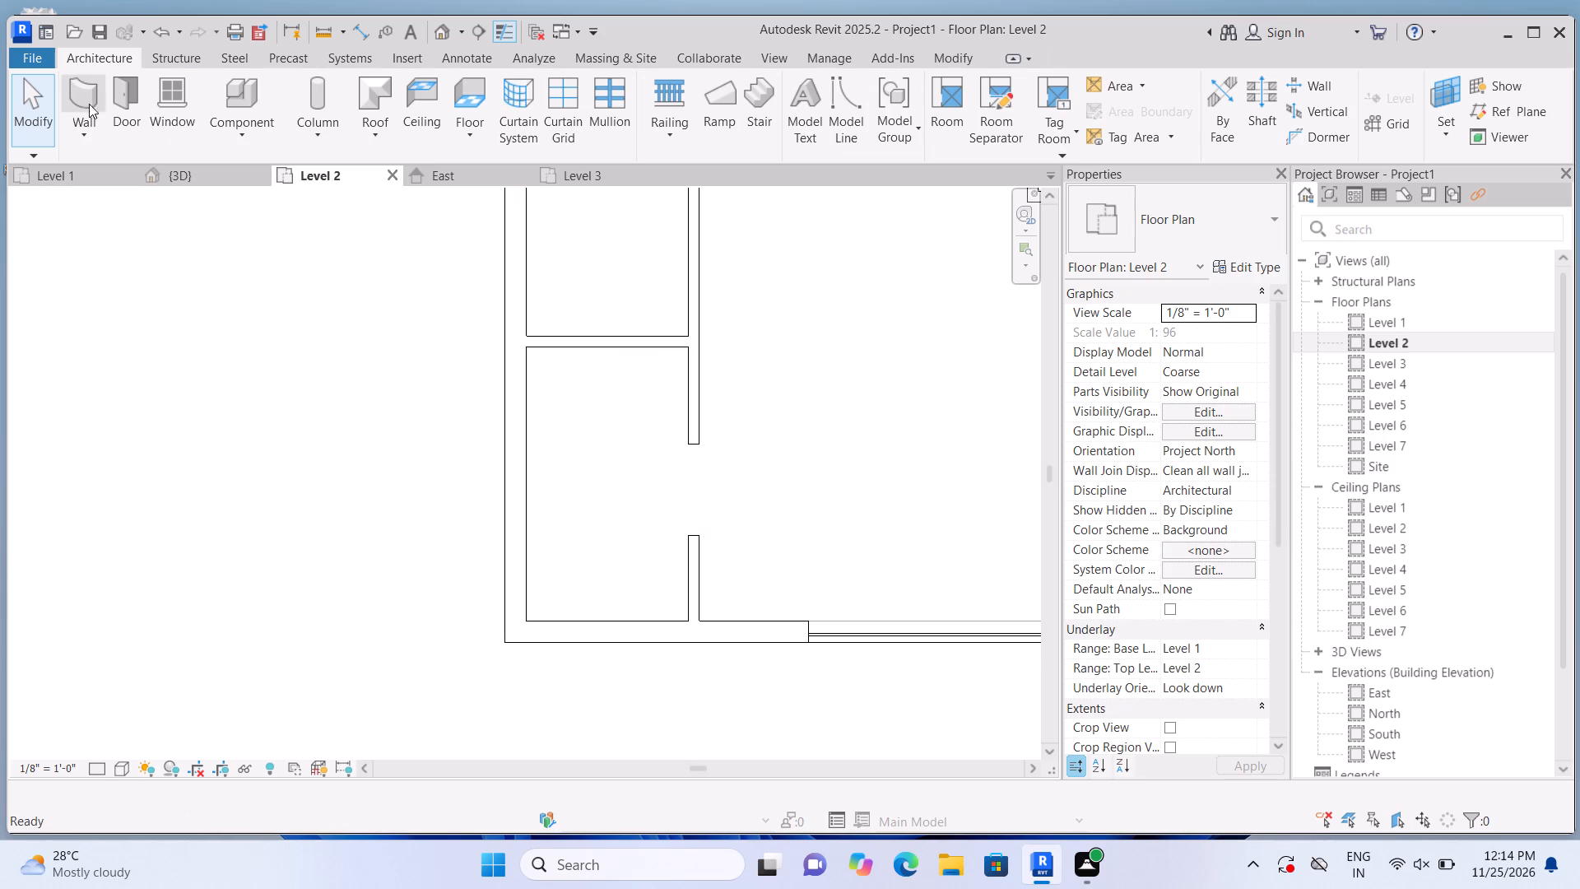
click(517, 598)
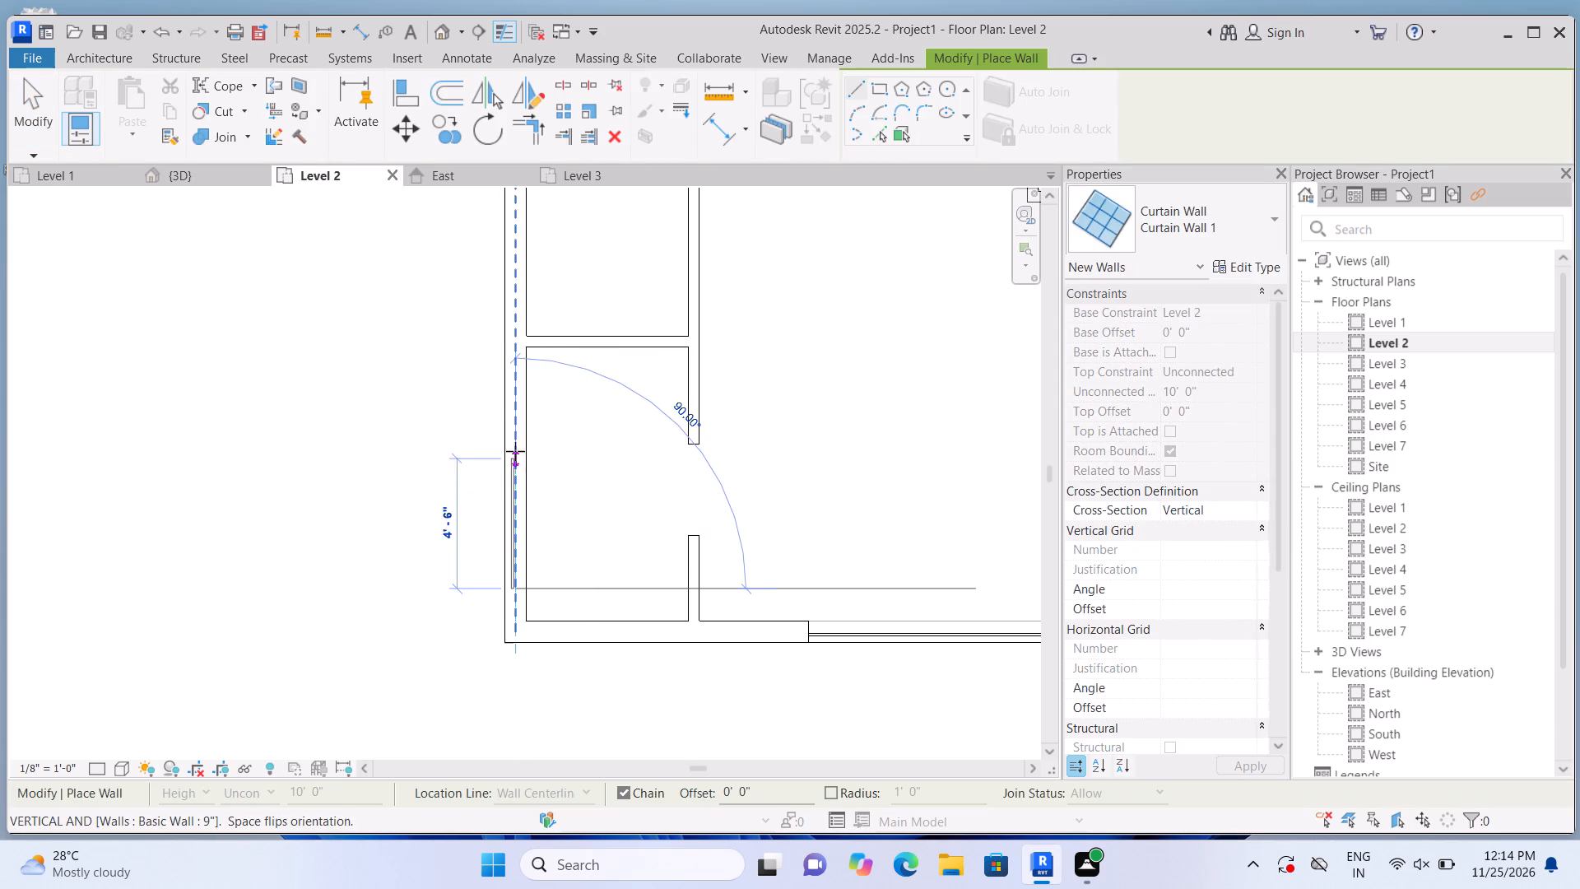
click(521, 422)
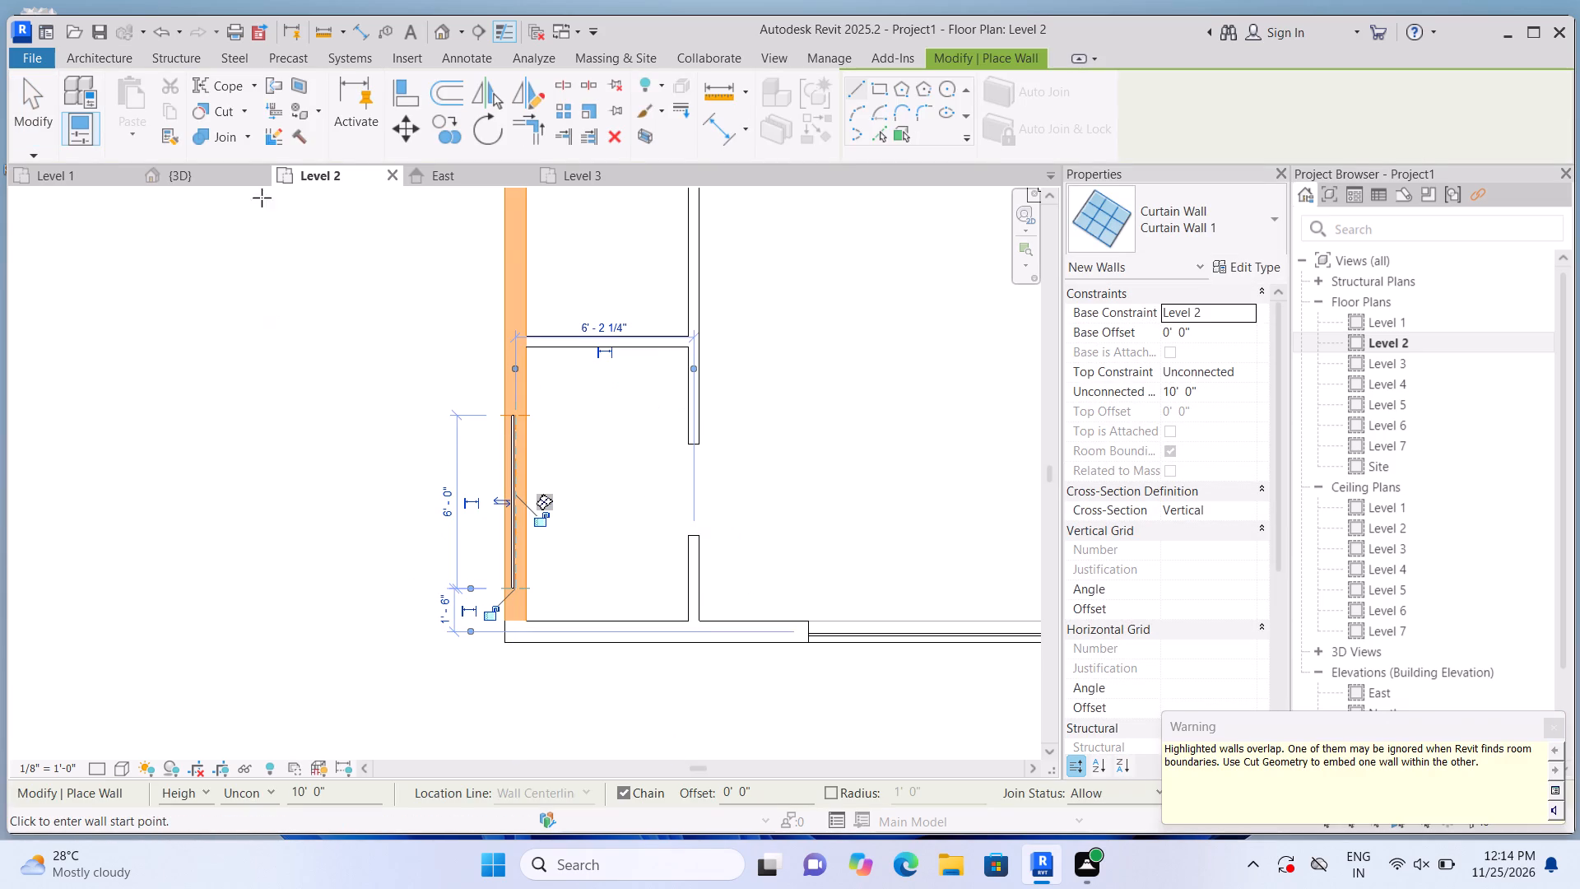
click(239, 105)
click(245, 131)
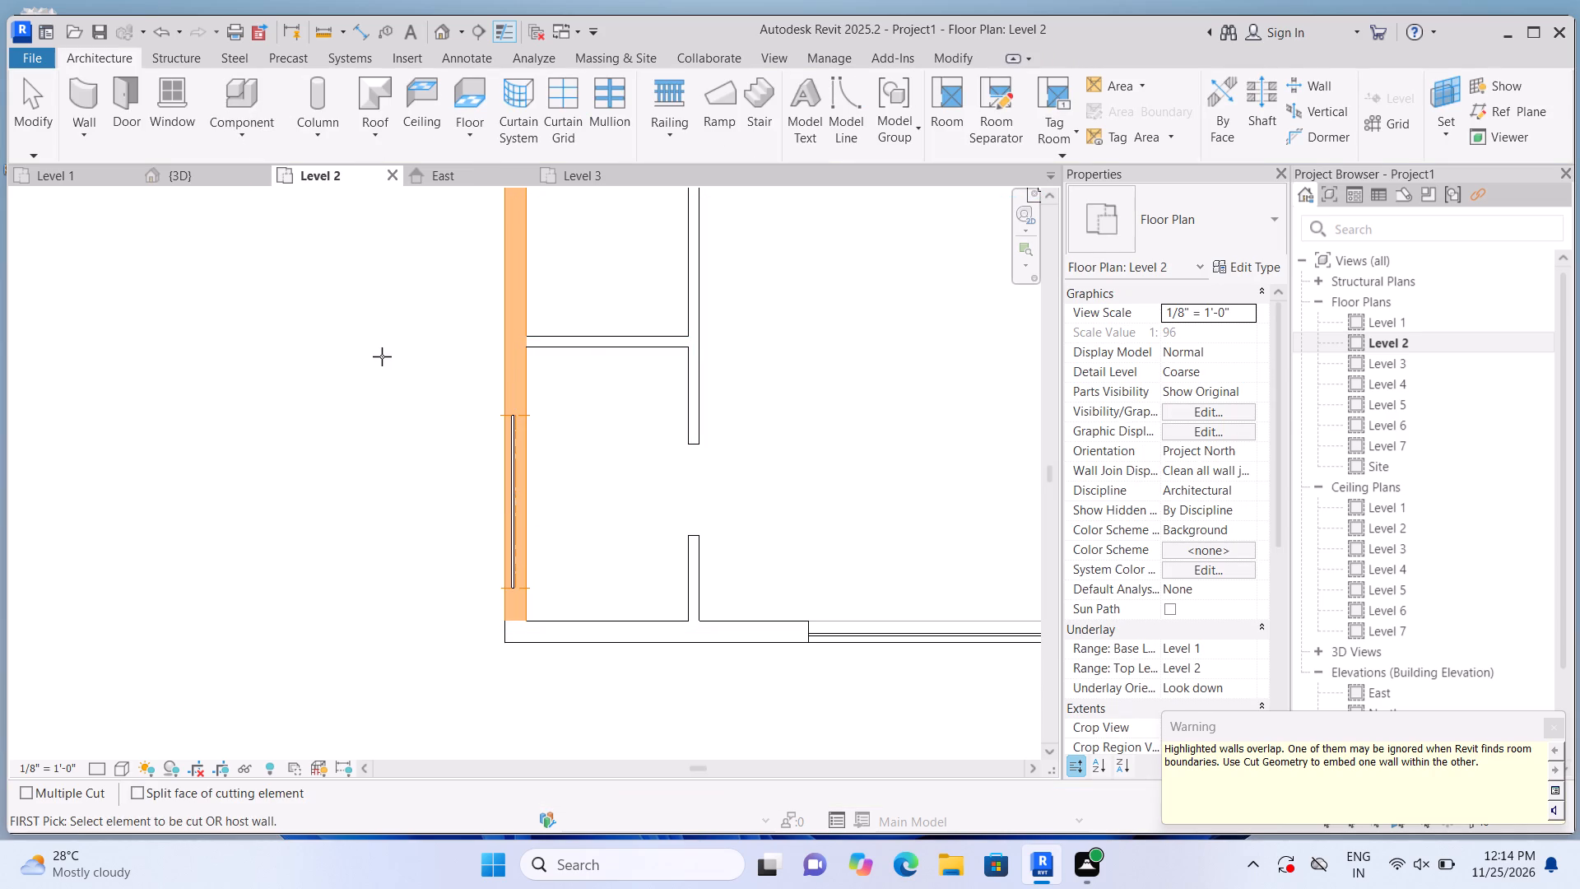
click(534, 385)
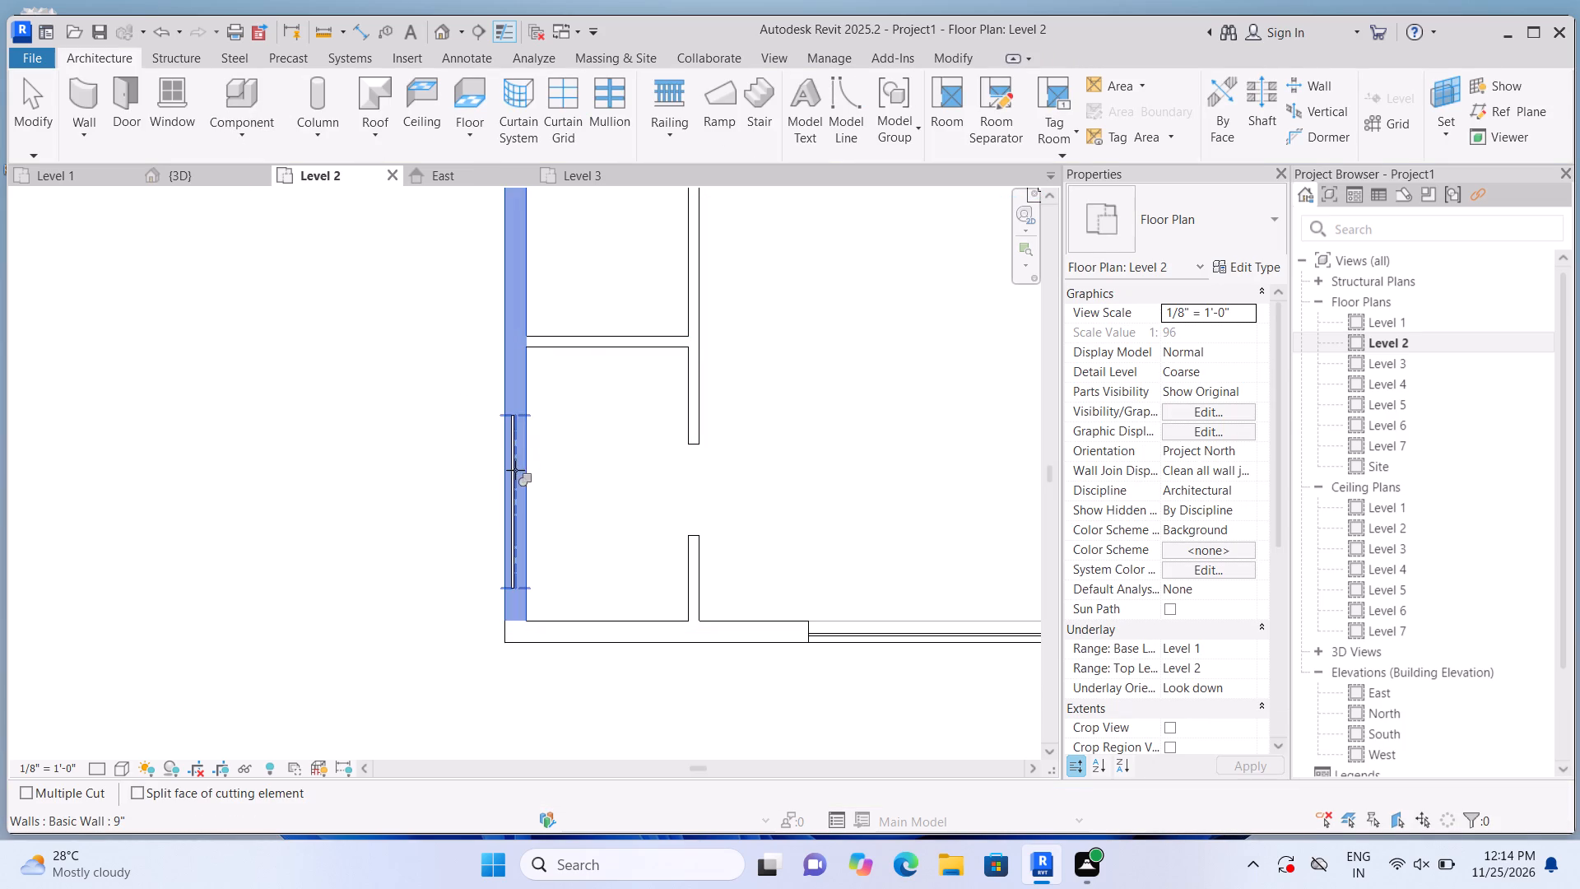
click(515, 470)
In the 3D view, reshape the south-end curtain wall of the Level 2 west facade to a base offset of about 3'-0" and height of about 5'-4".
click(442, 38)
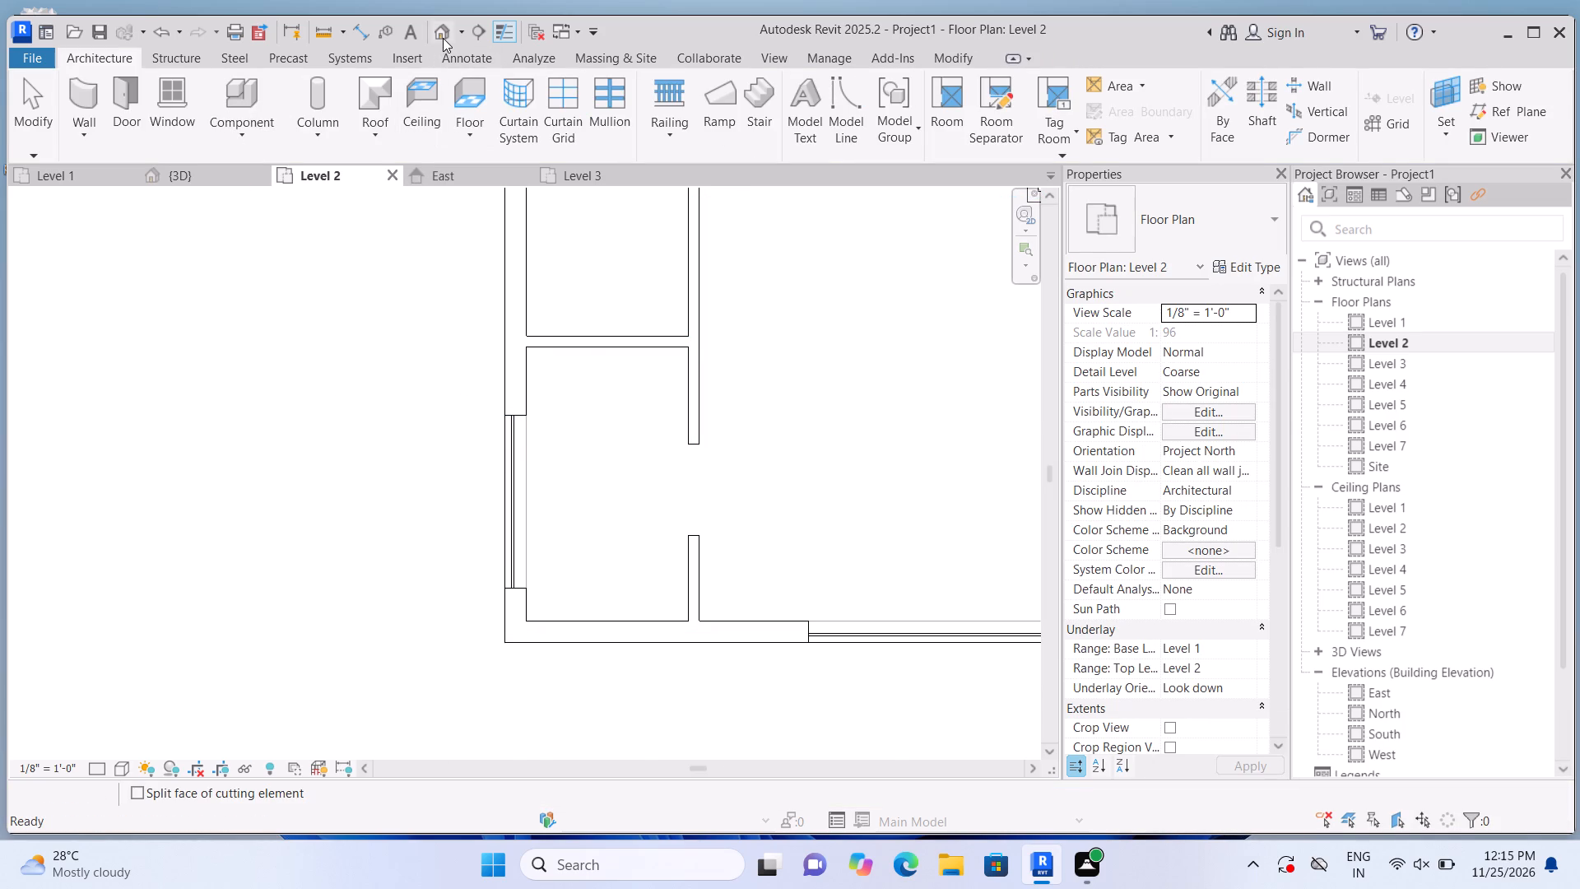
scroll(639, 544, up, 3)
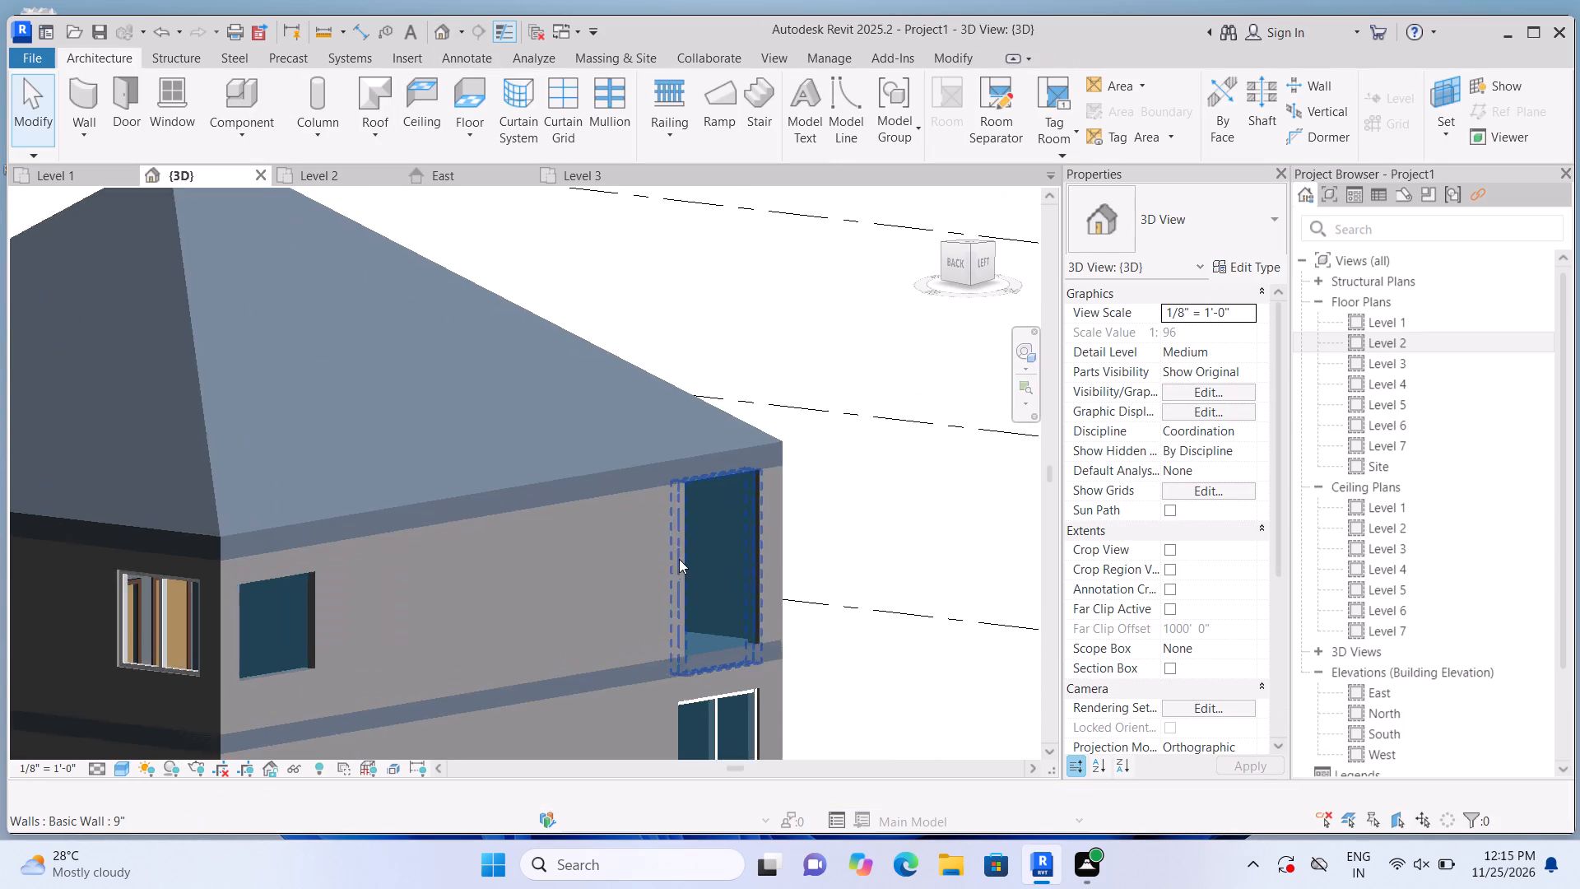
scroll(707, 581, up, 2)
click(712, 584)
scroll(713, 686, up, 1)
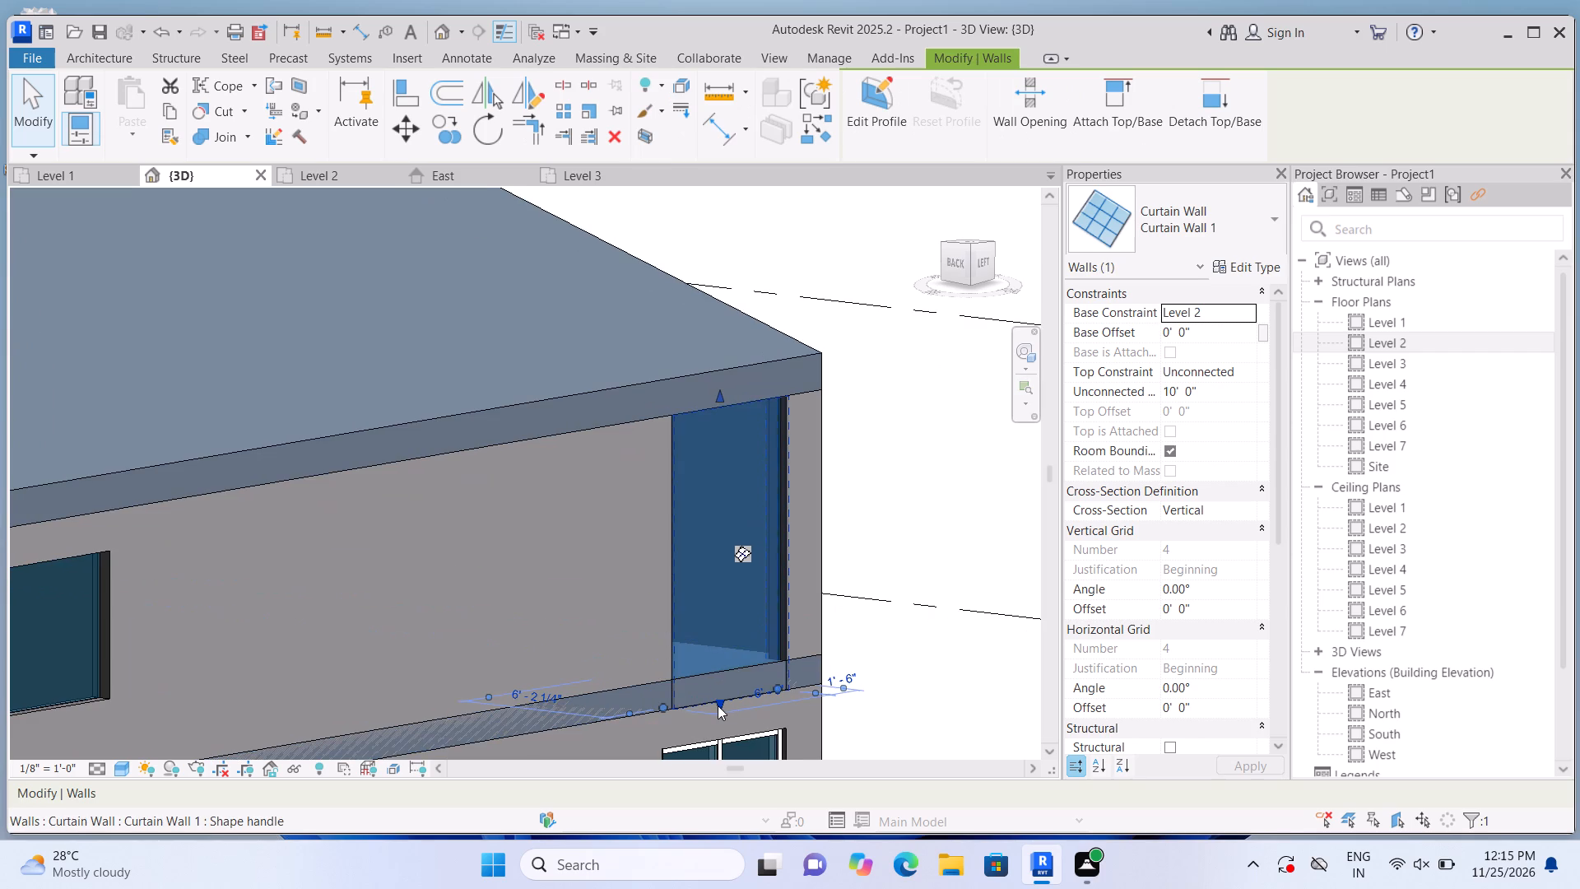
drag(718, 705, 718, 611)
drag(720, 390, 718, 422)
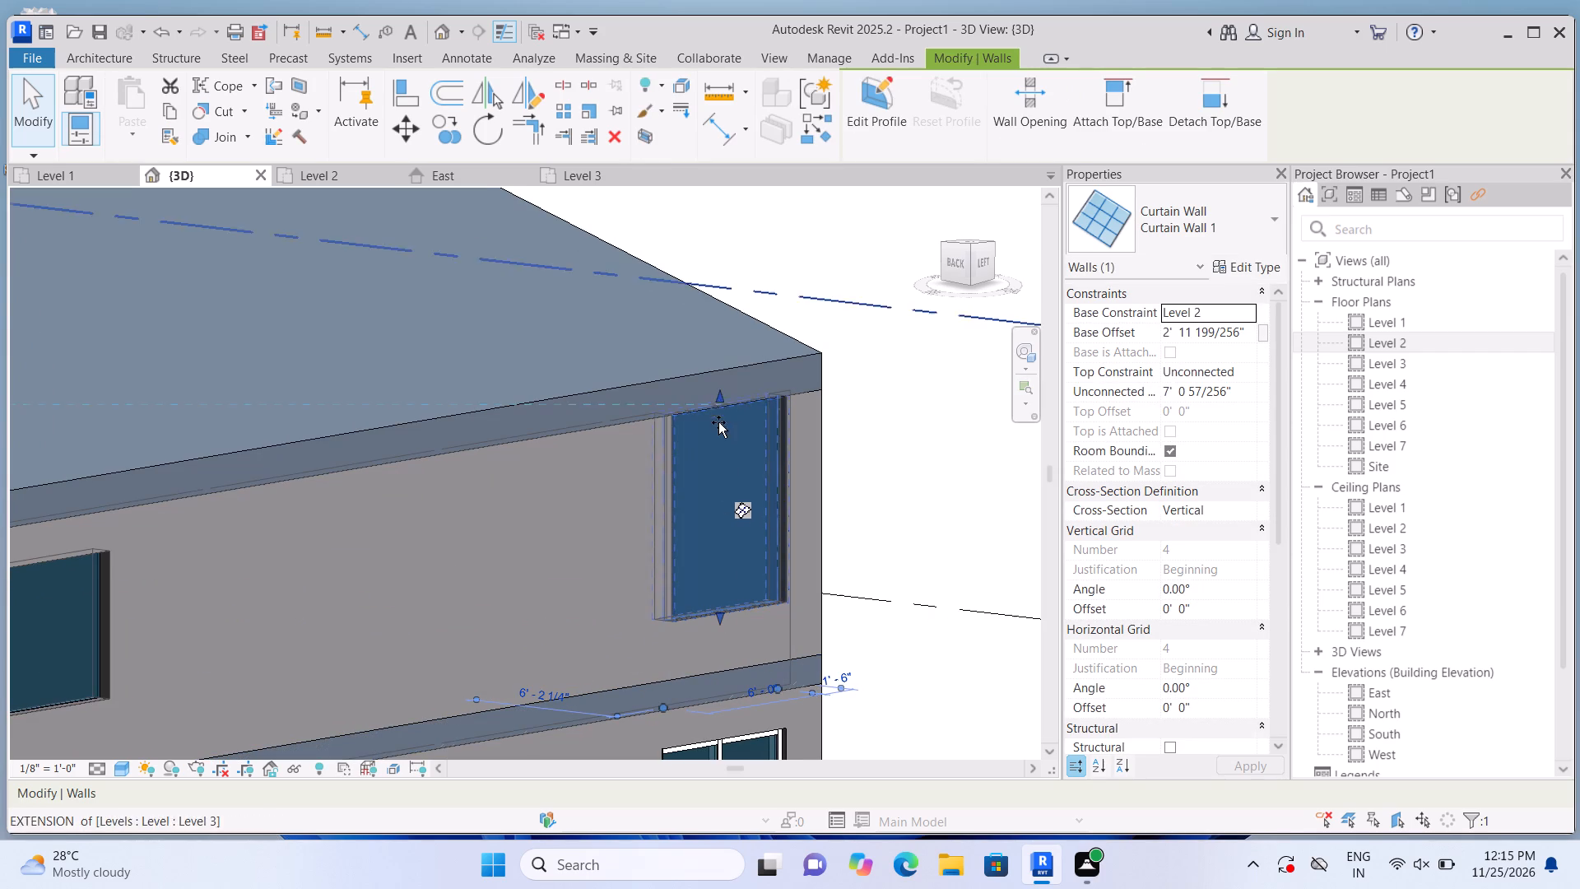
drag(718, 422, 720, 454)
click(842, 494)
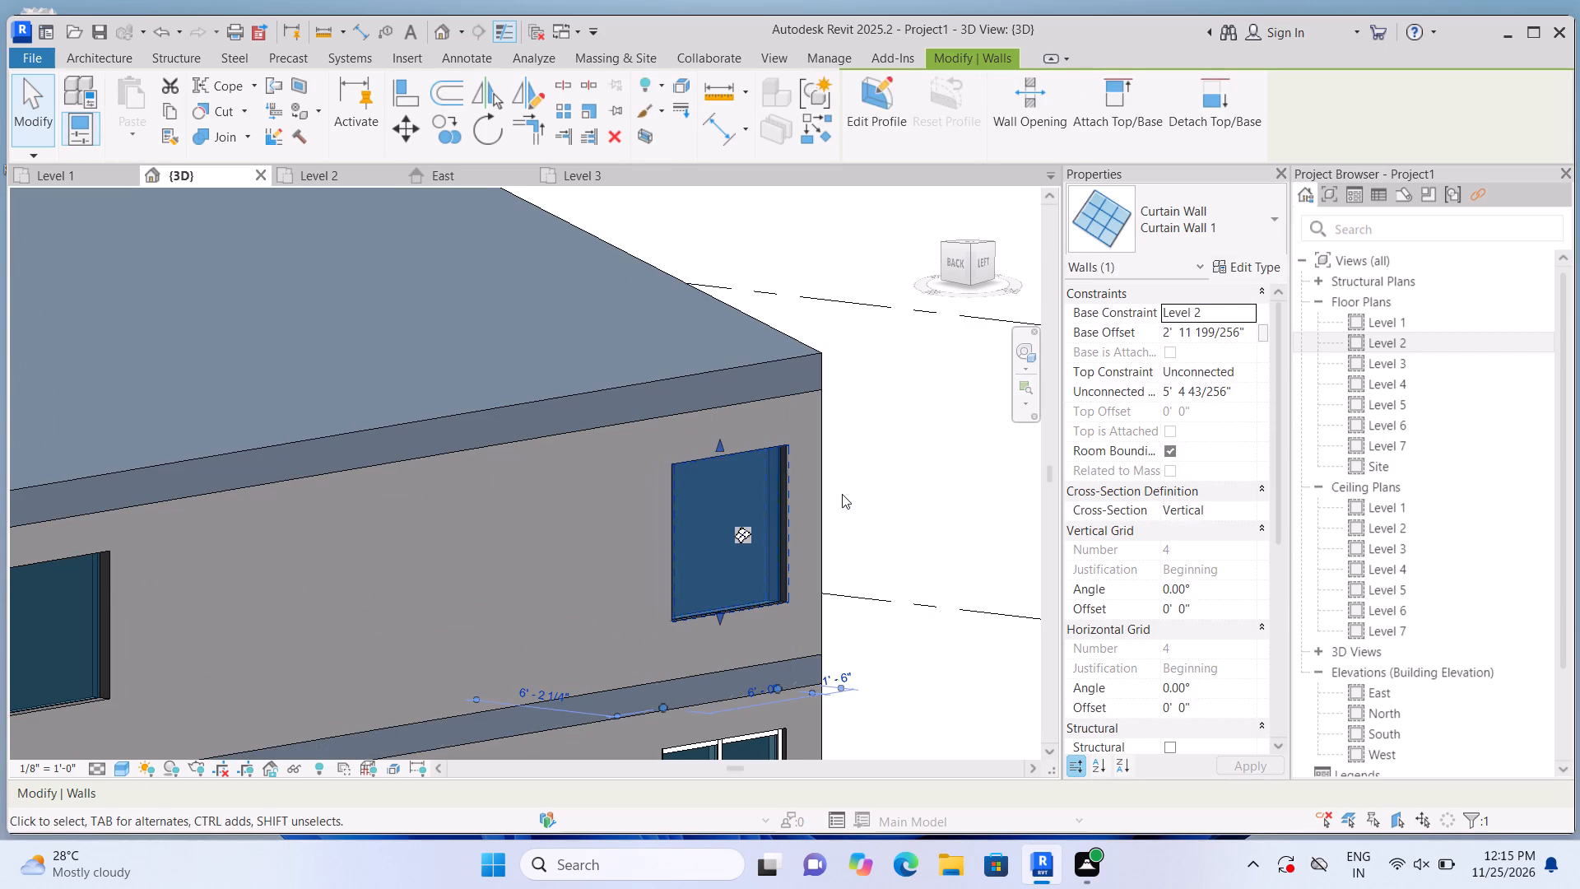
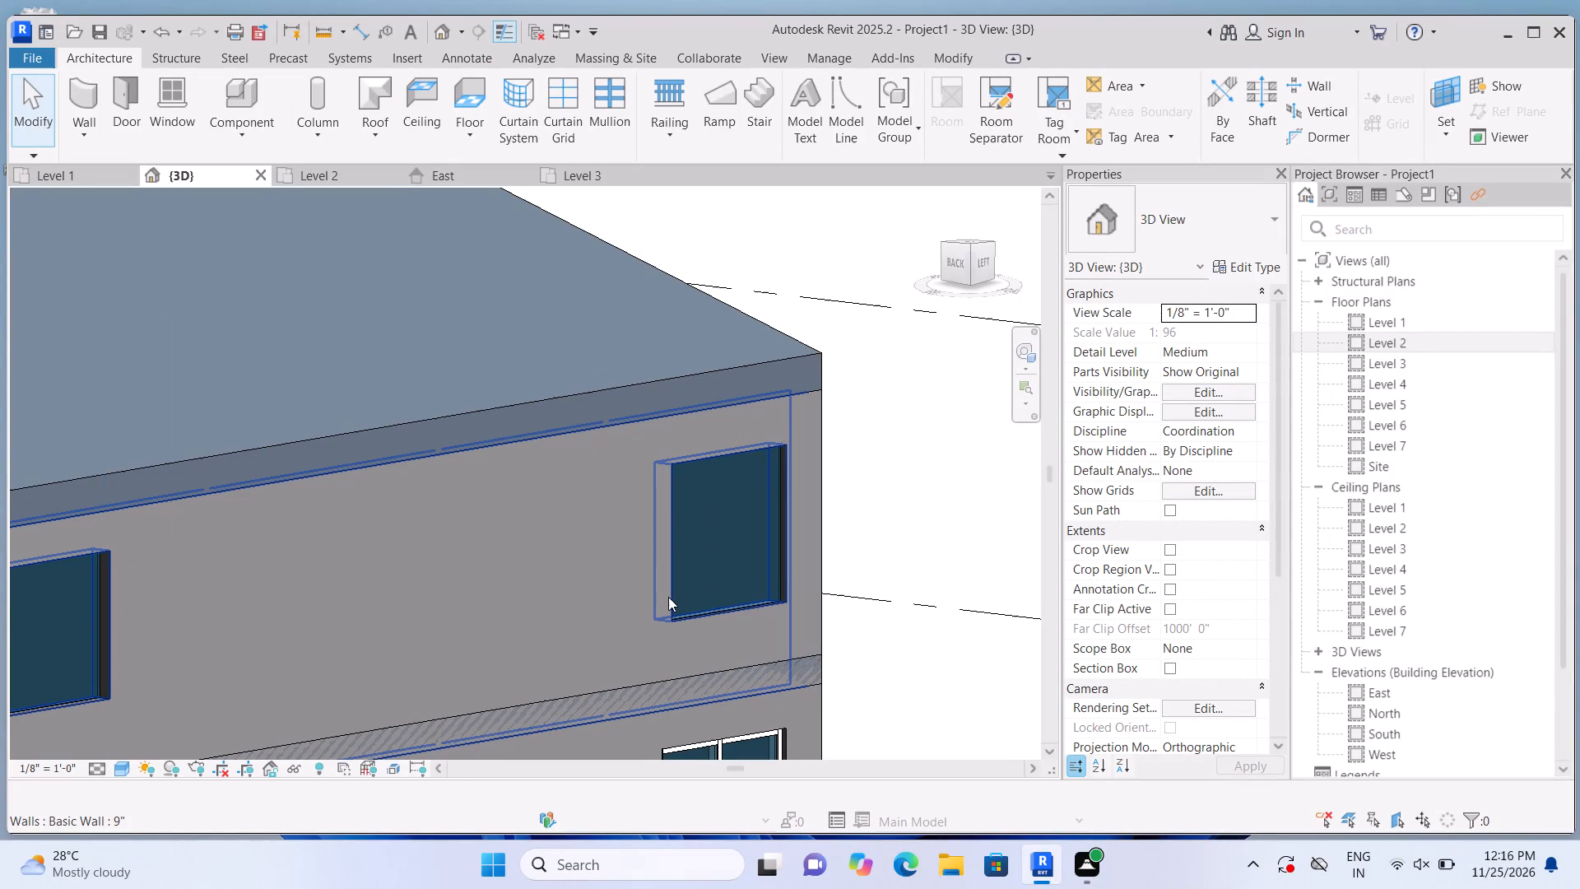
Add a vertical curtain grid line at about mid-width of the south-end curtain wall on Level 2's west facade.
scroll(746, 568, down, 2)
scroll(763, 603, up, 3)
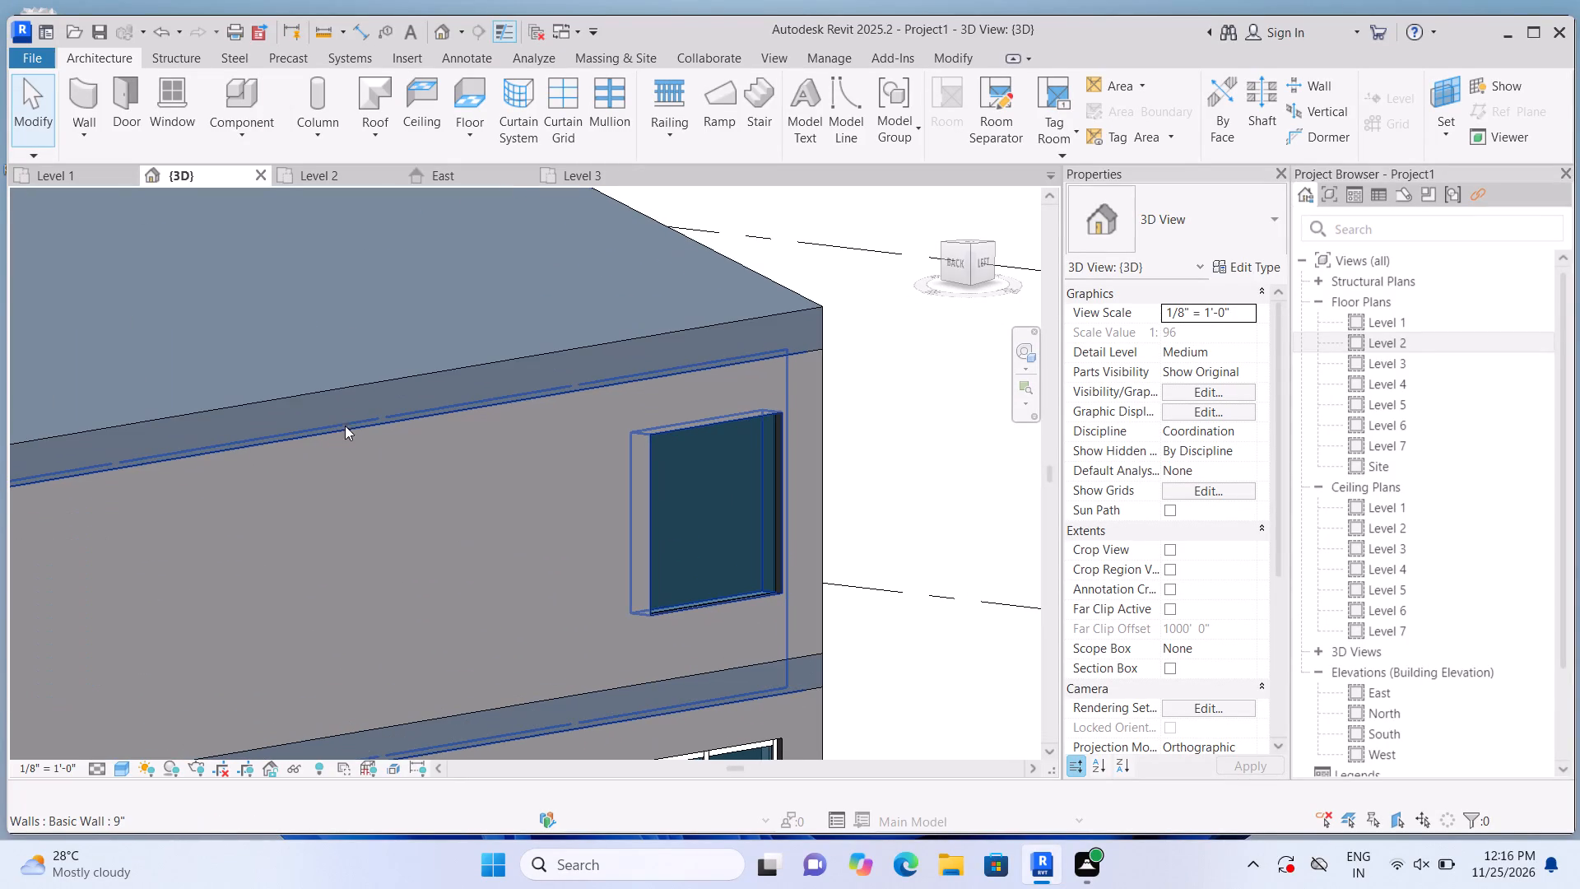
click(572, 127)
scroll(698, 468, up, 3)
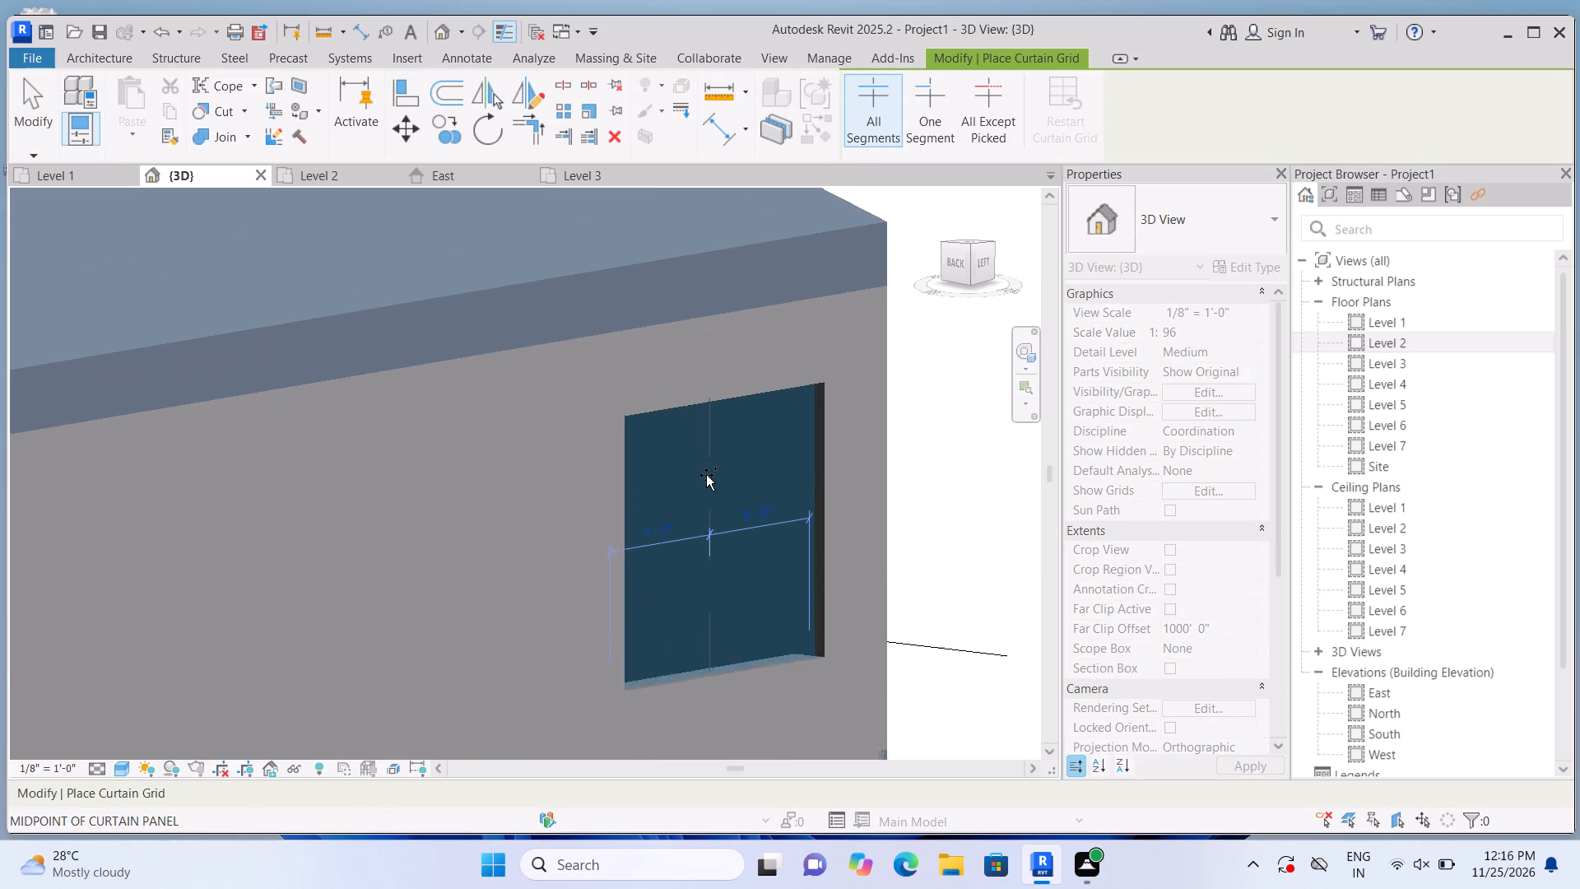
scroll(706, 475, up, 2)
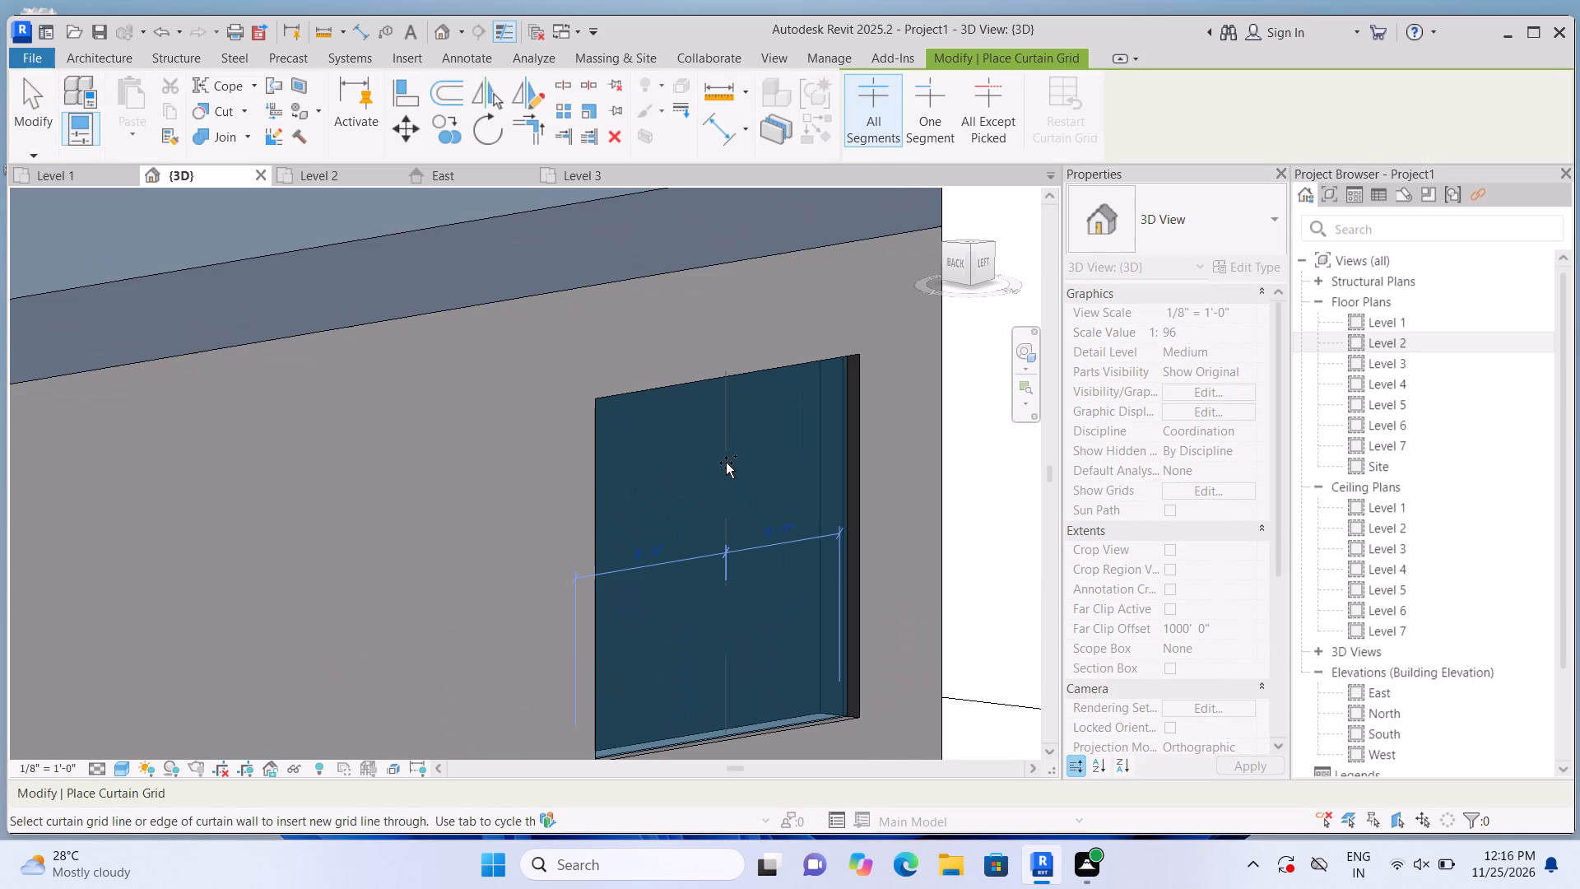
click(715, 462)
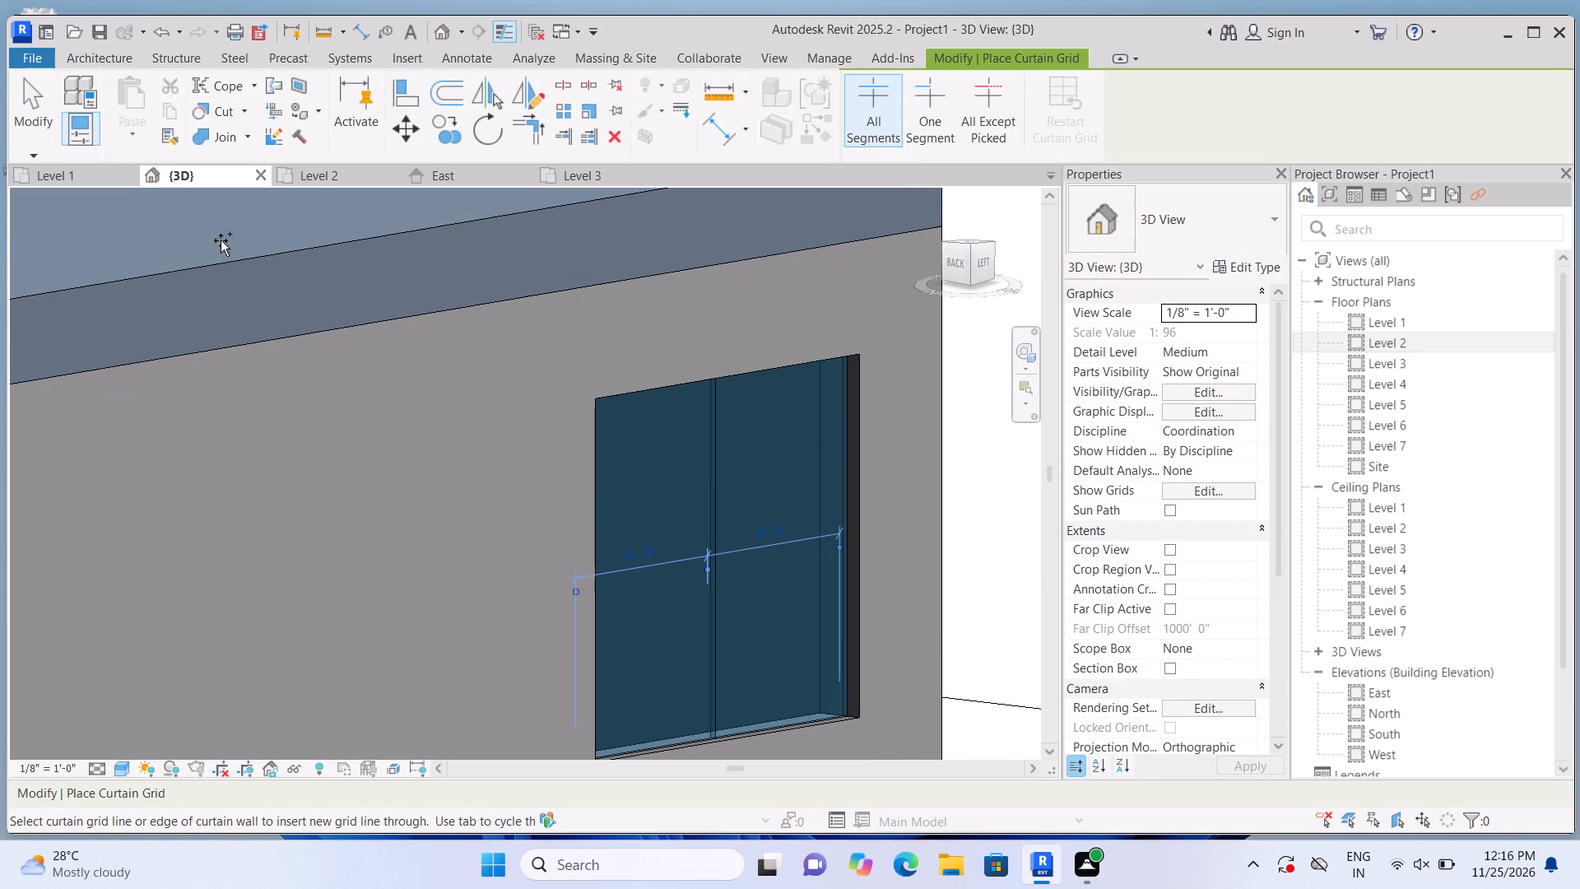
Place 2.5" x 5" rectangular mullions on the south-end curtain wall's centre grid line and all four outer edges.
click(106, 49)
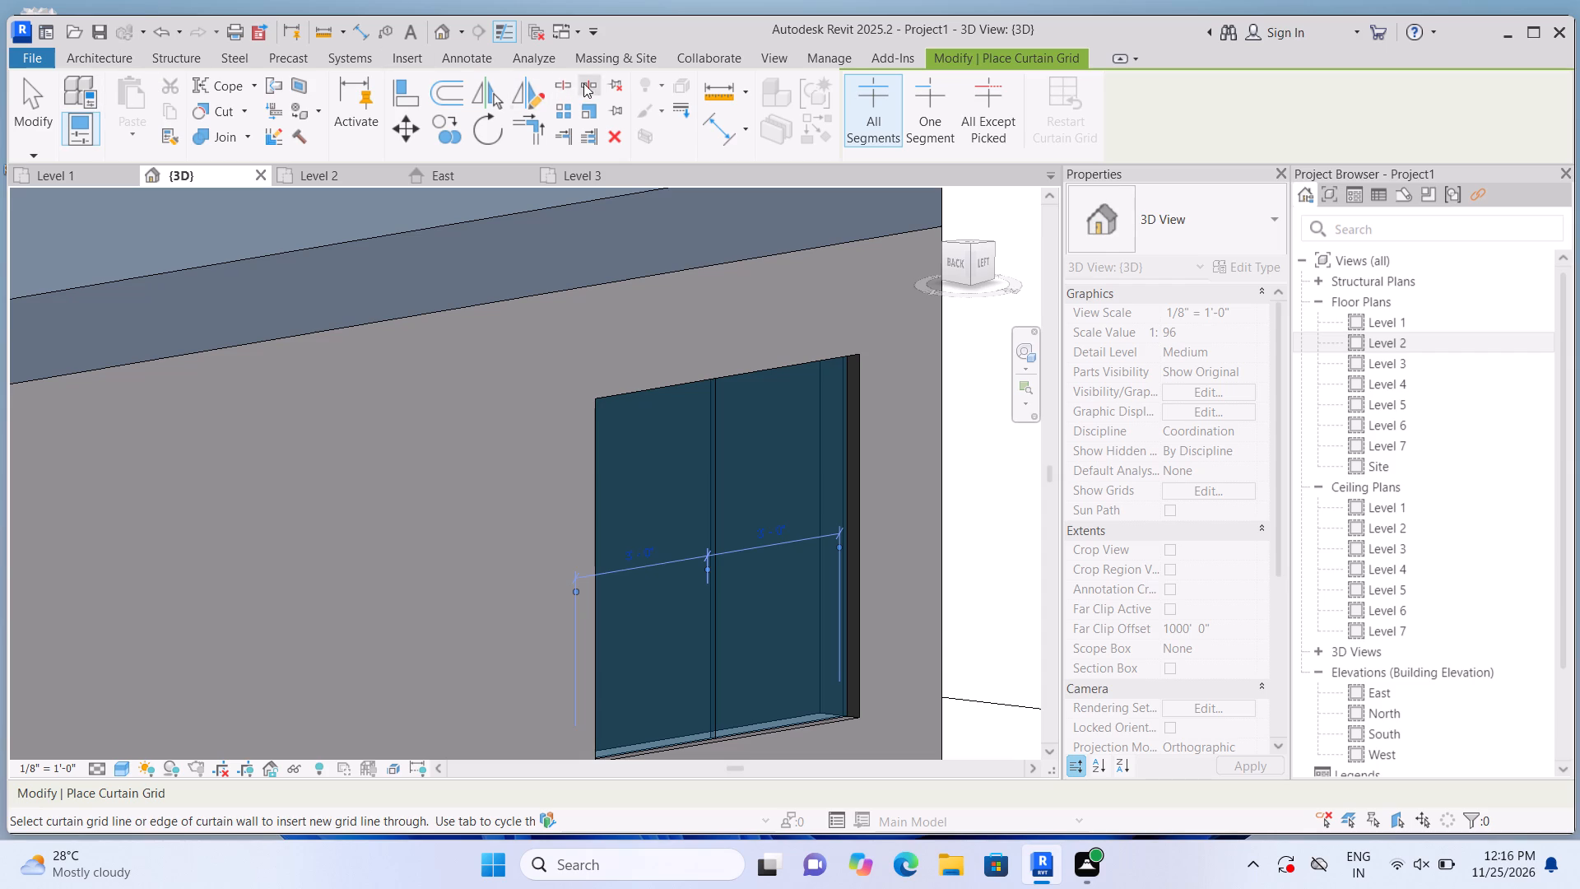
click(97, 63)
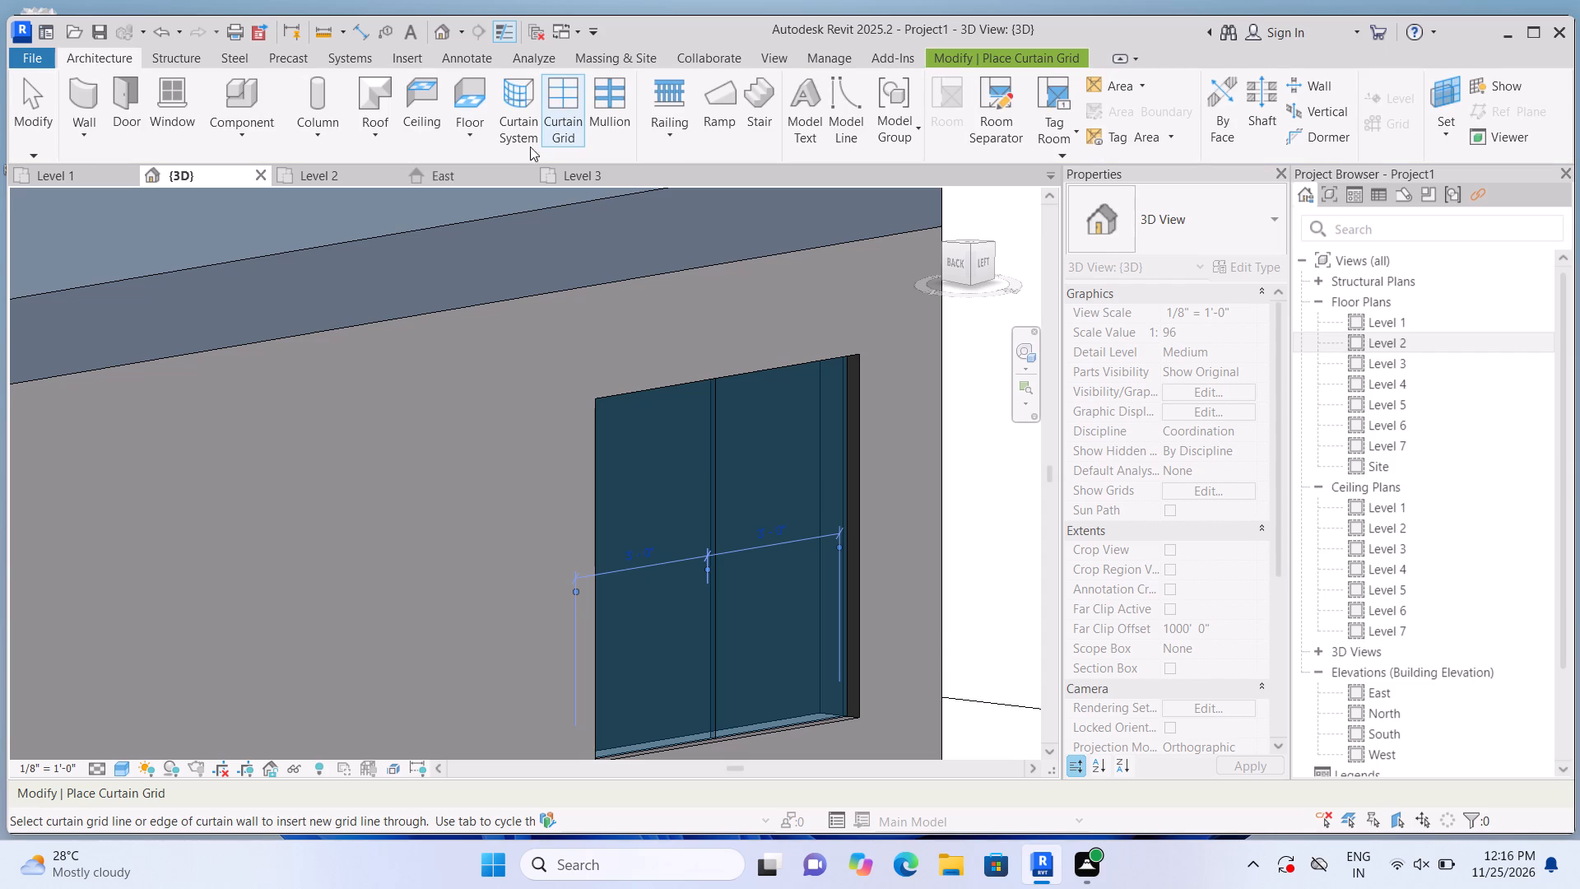
click(603, 120)
click(699, 581)
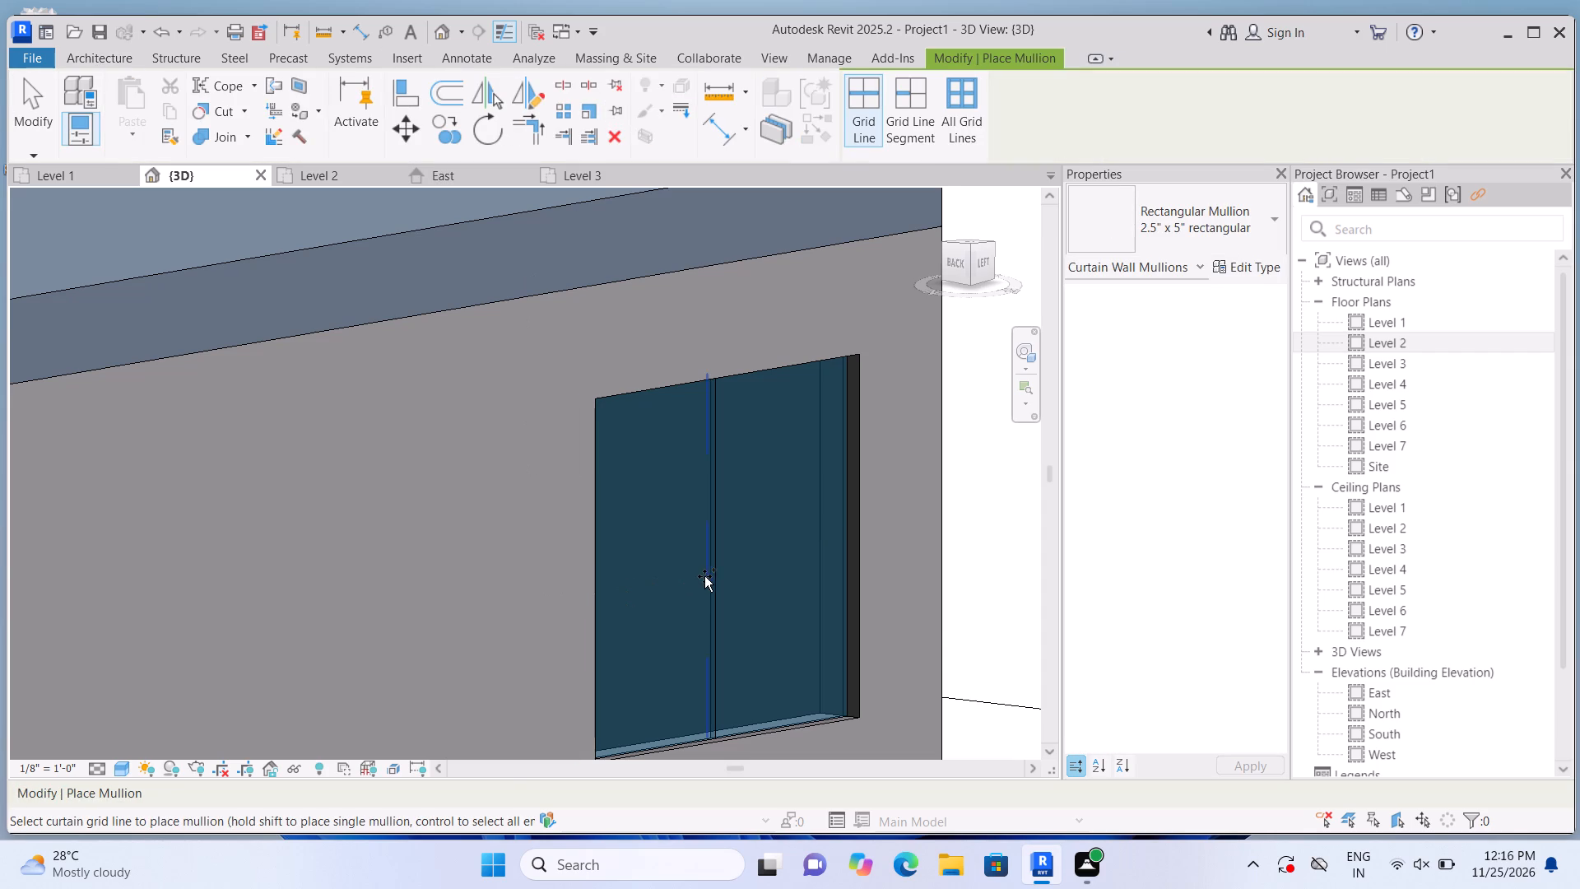
scroll(697, 468, down, 3)
scroll(740, 540, up, 2)
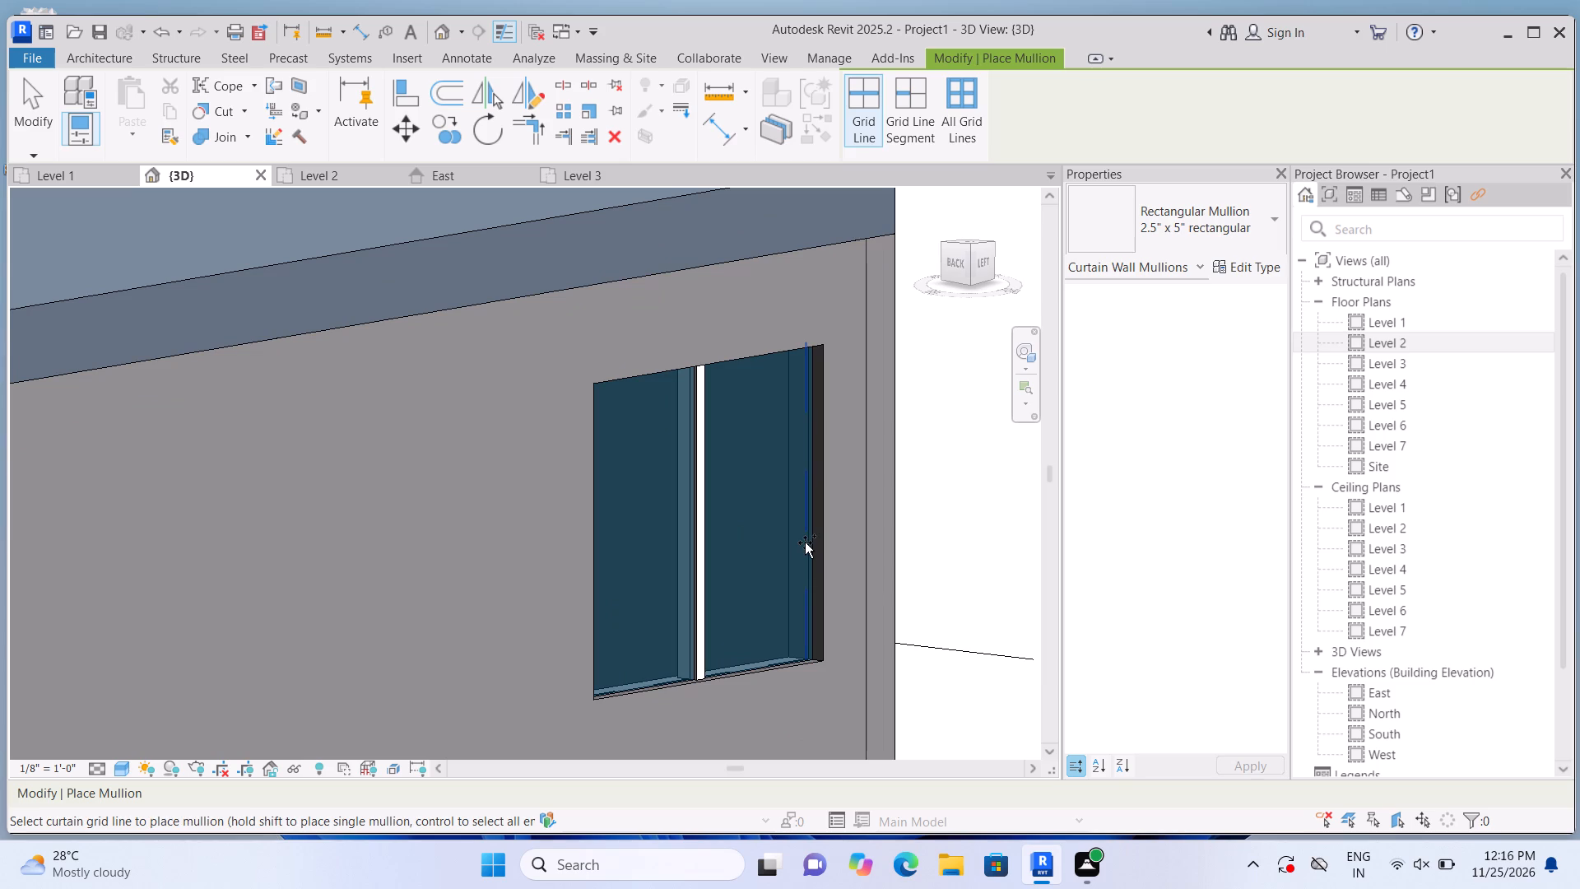
click(805, 542)
click(739, 398)
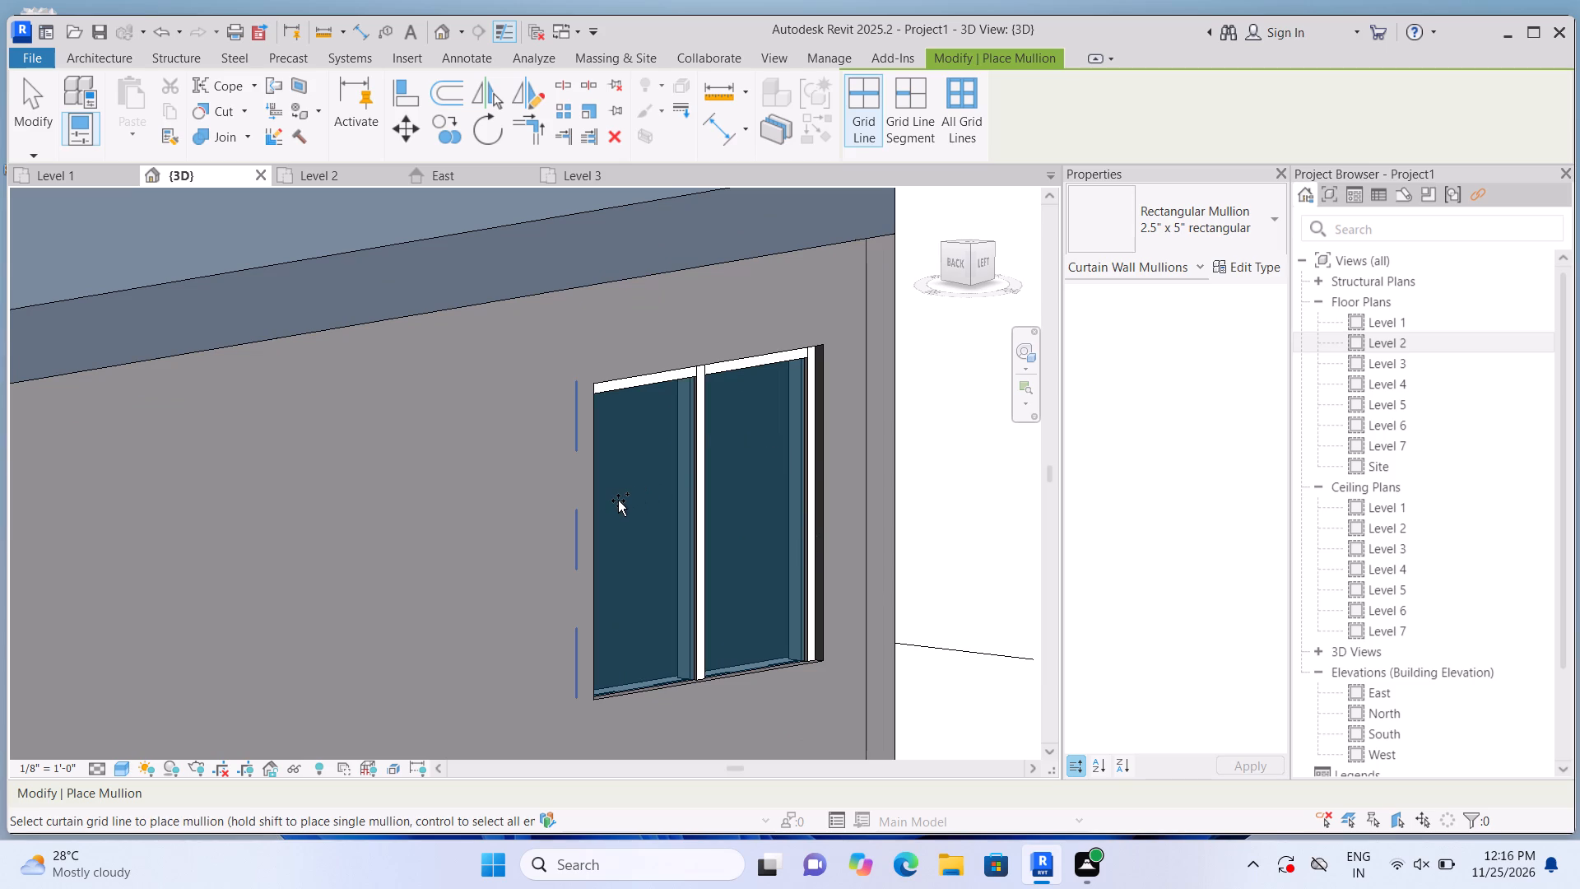
click(618, 500)
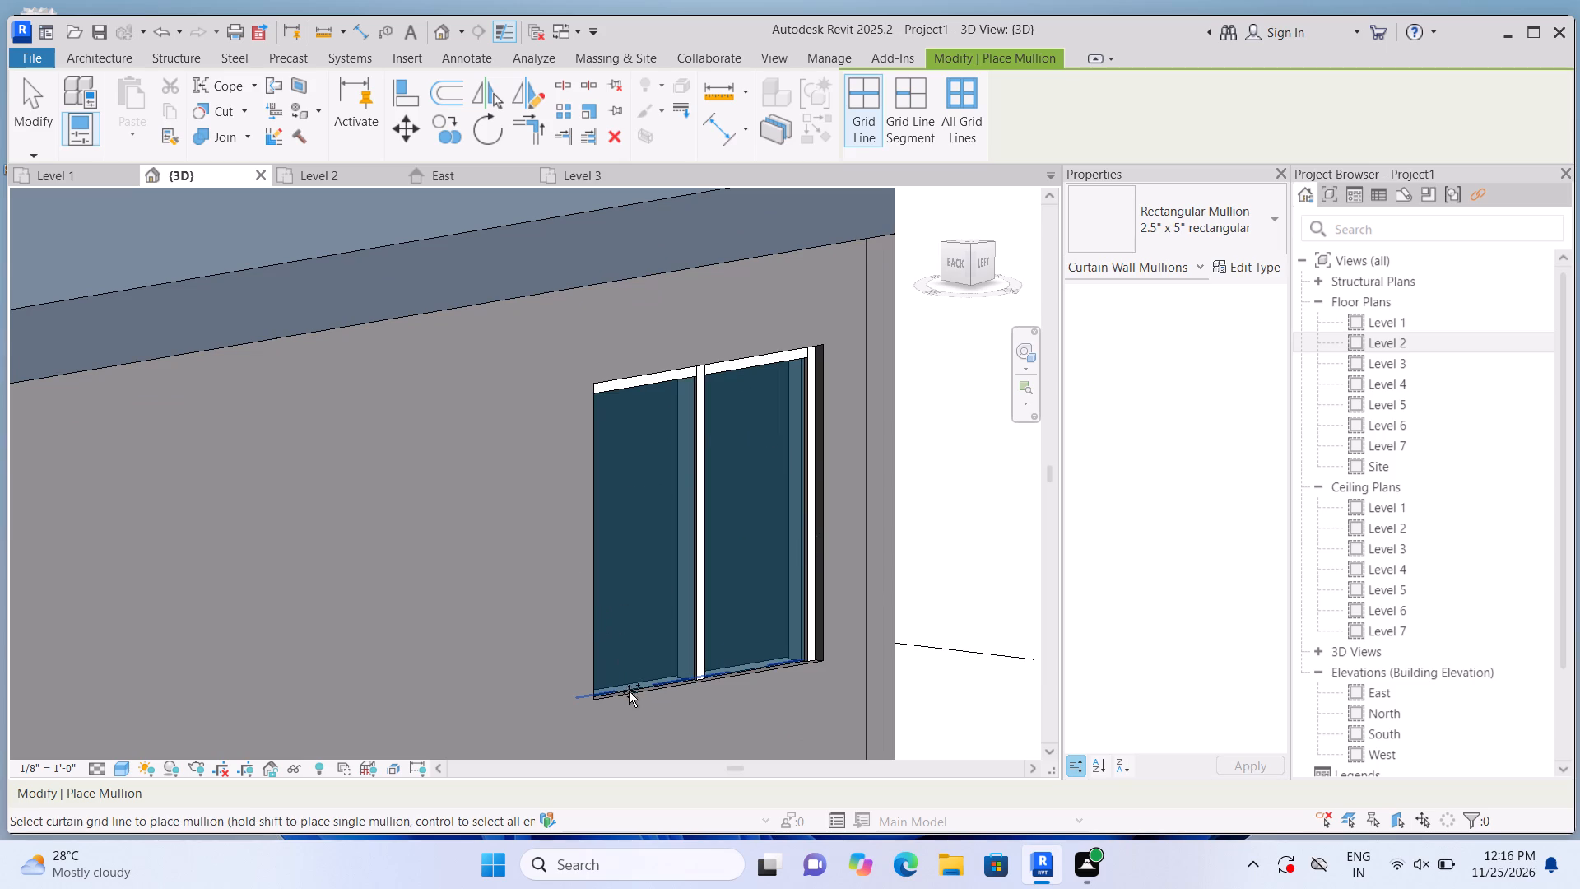
click(630, 693)
scroll(662, 593, down, 3)
scroll(656, 630, up, 2)
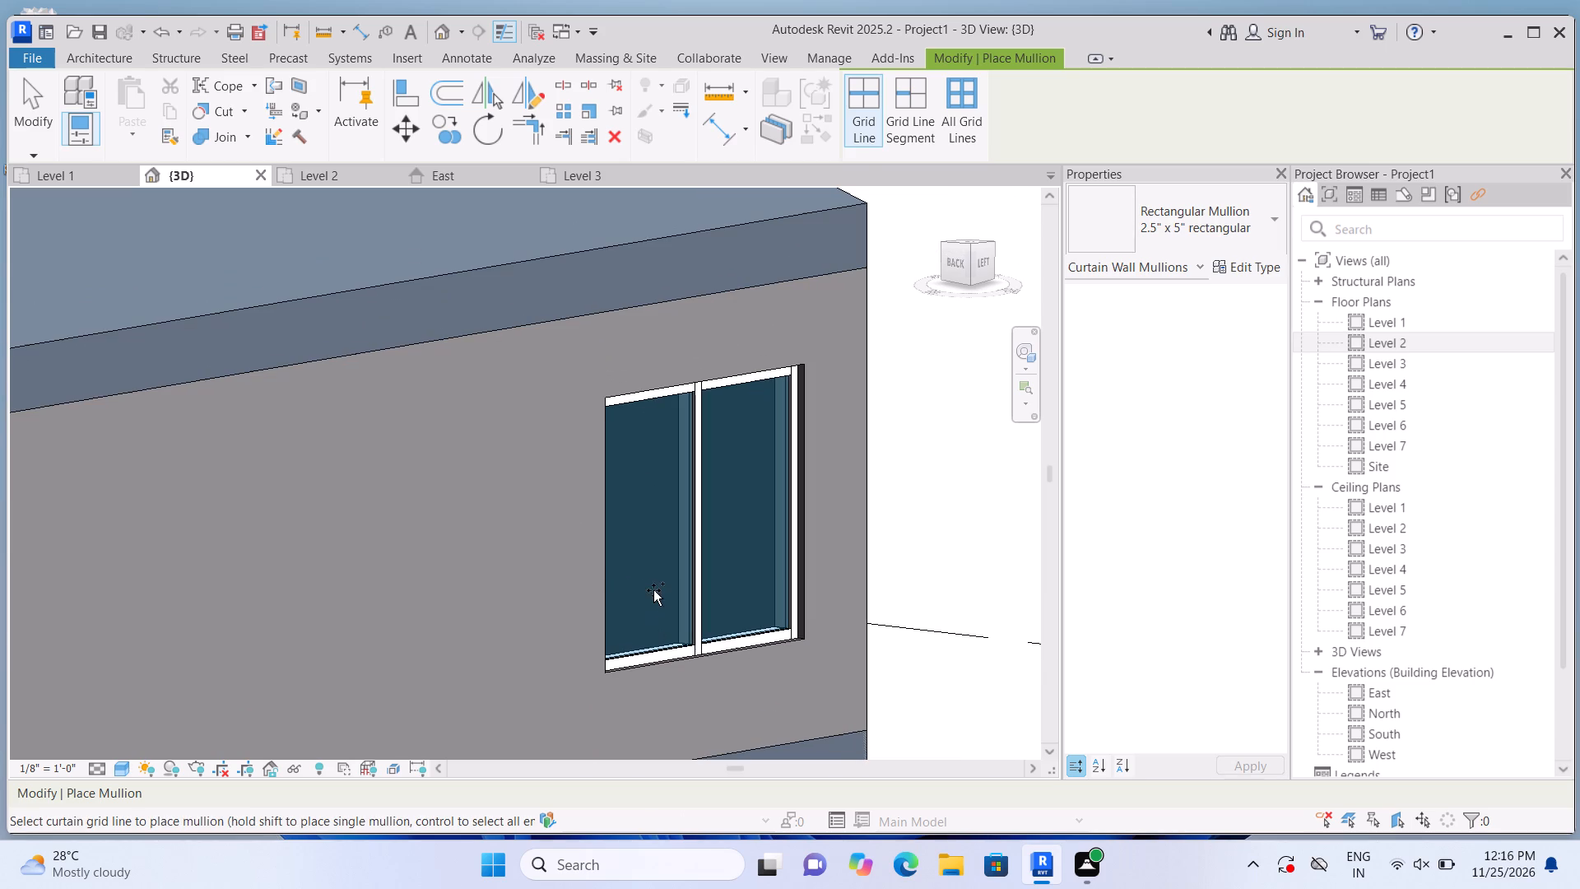
key(Escape)
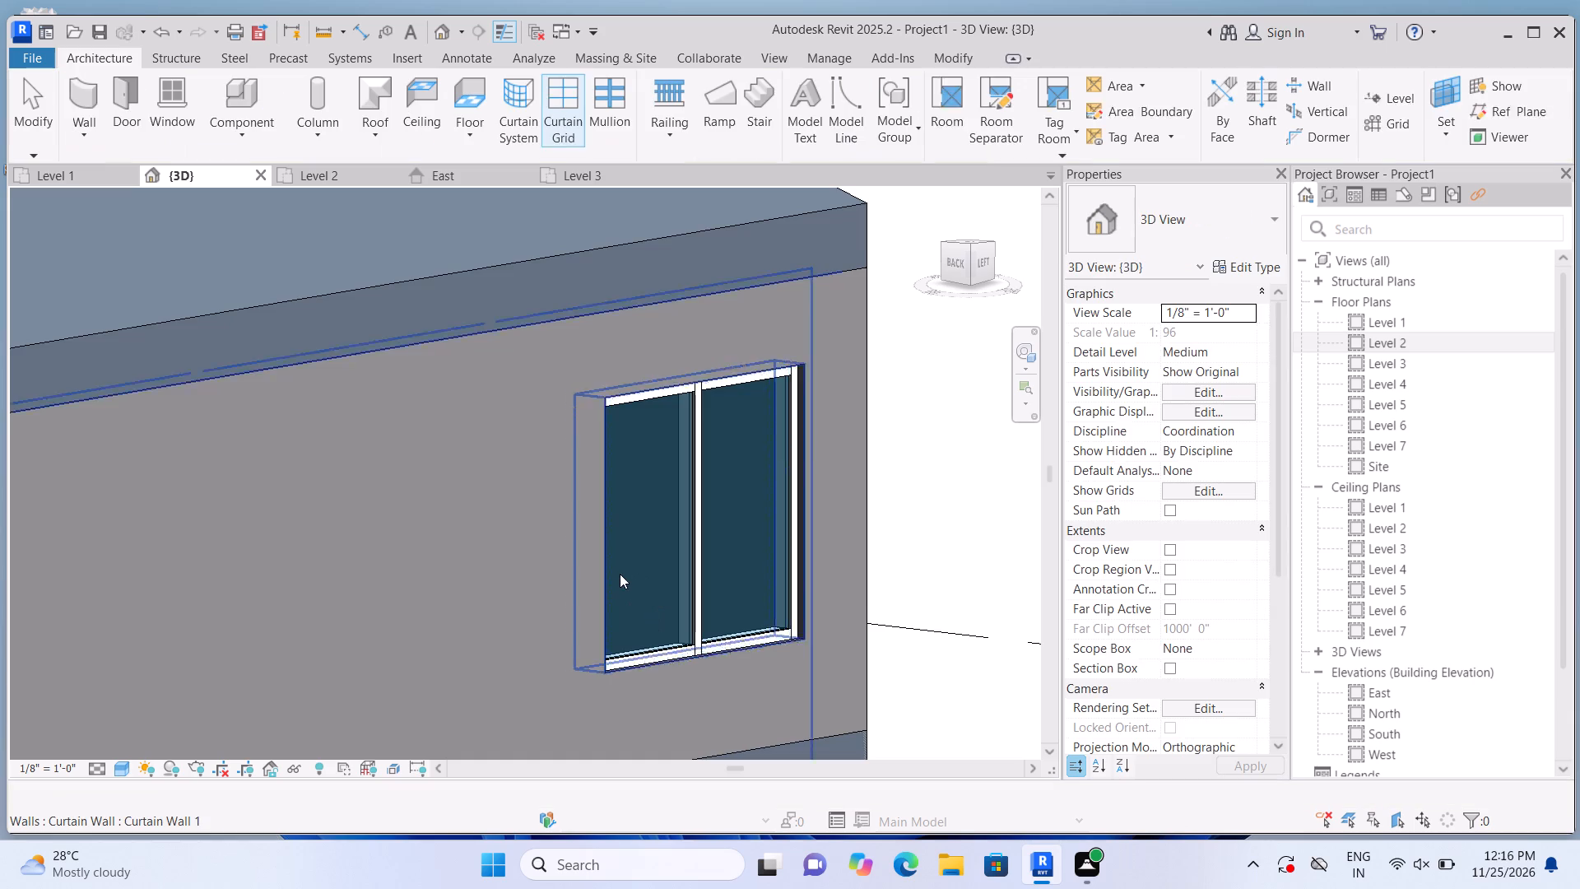
Lower the base of the north-end curtain wall on Level 2's west facade to about a 3'-6" offset, making it about 5'-1 1/2" high.
scroll(620, 574, down, 2)
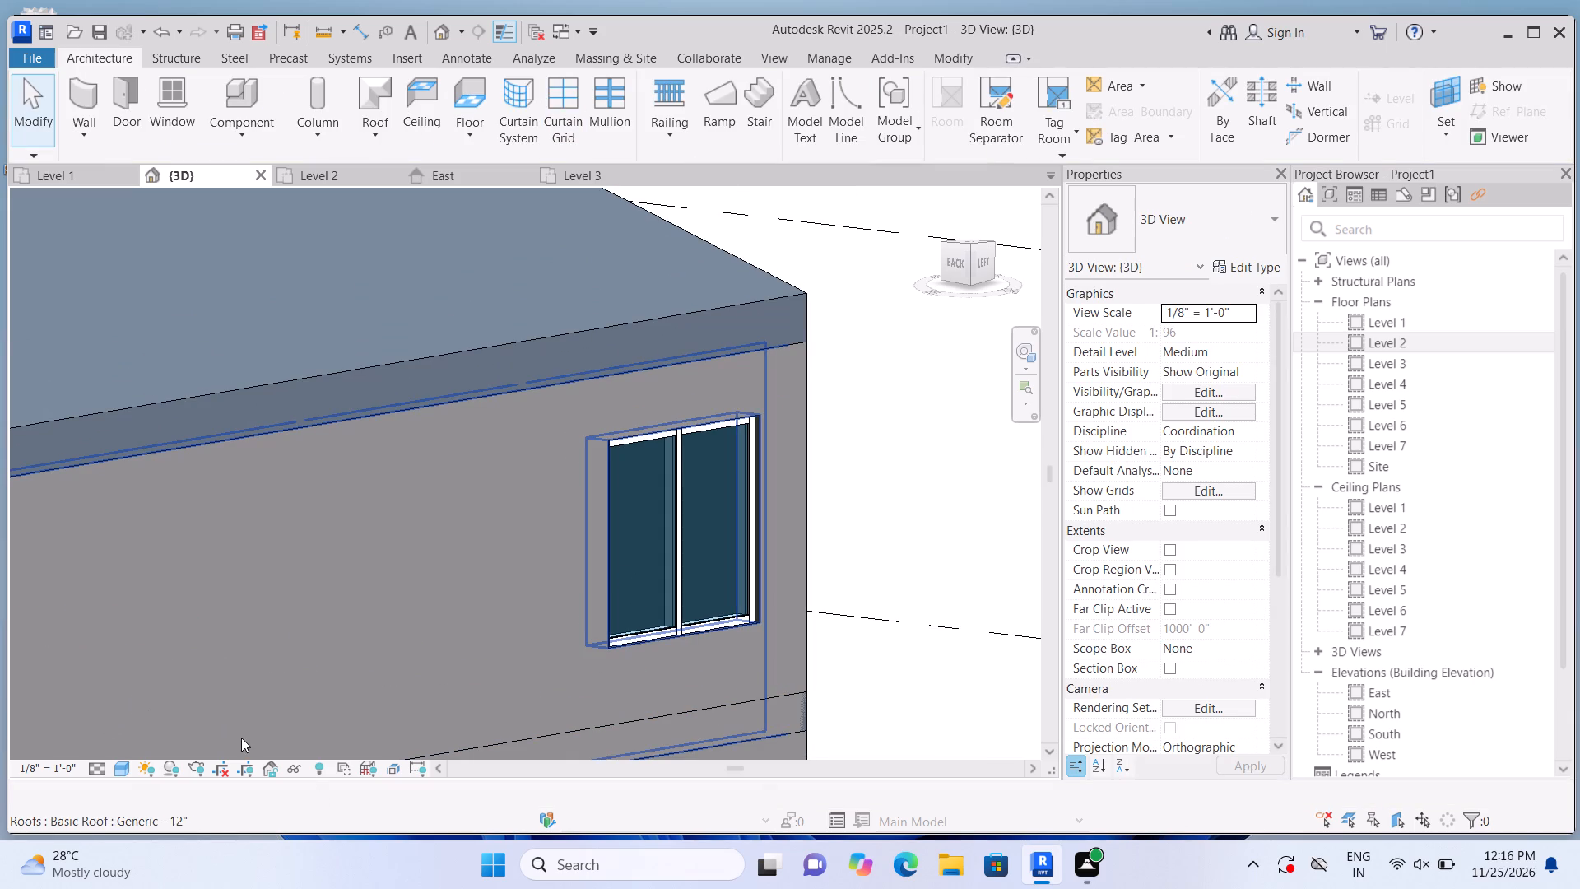
scroll(278, 730, down, 7)
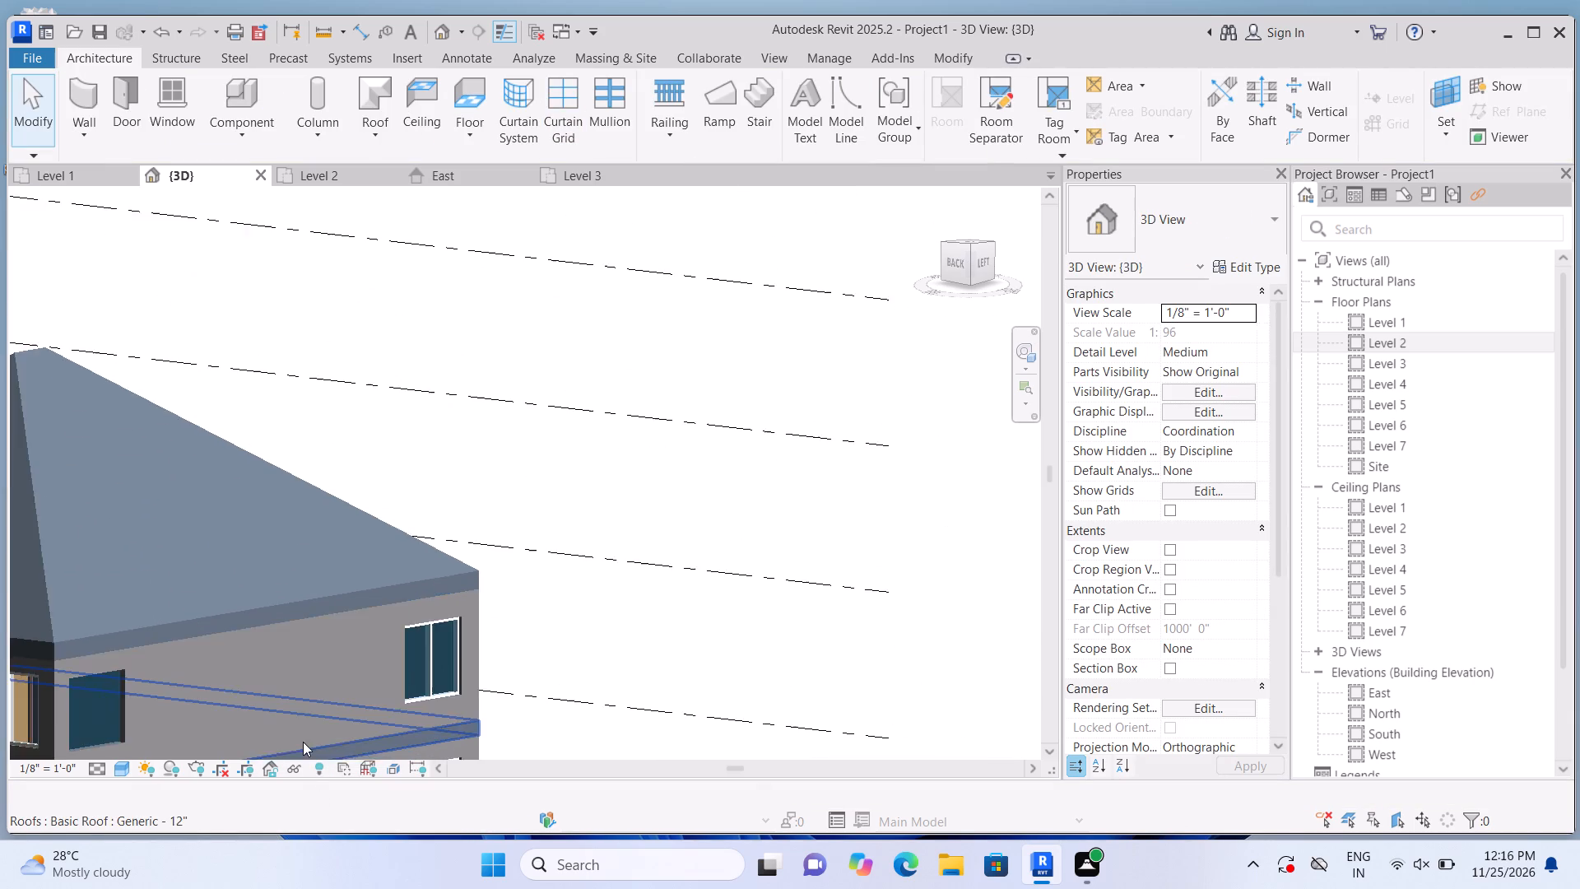
scroll(303, 742, down, 4)
middle_drag(285, 742, 522, 677)
scroll(428, 710, up, 5)
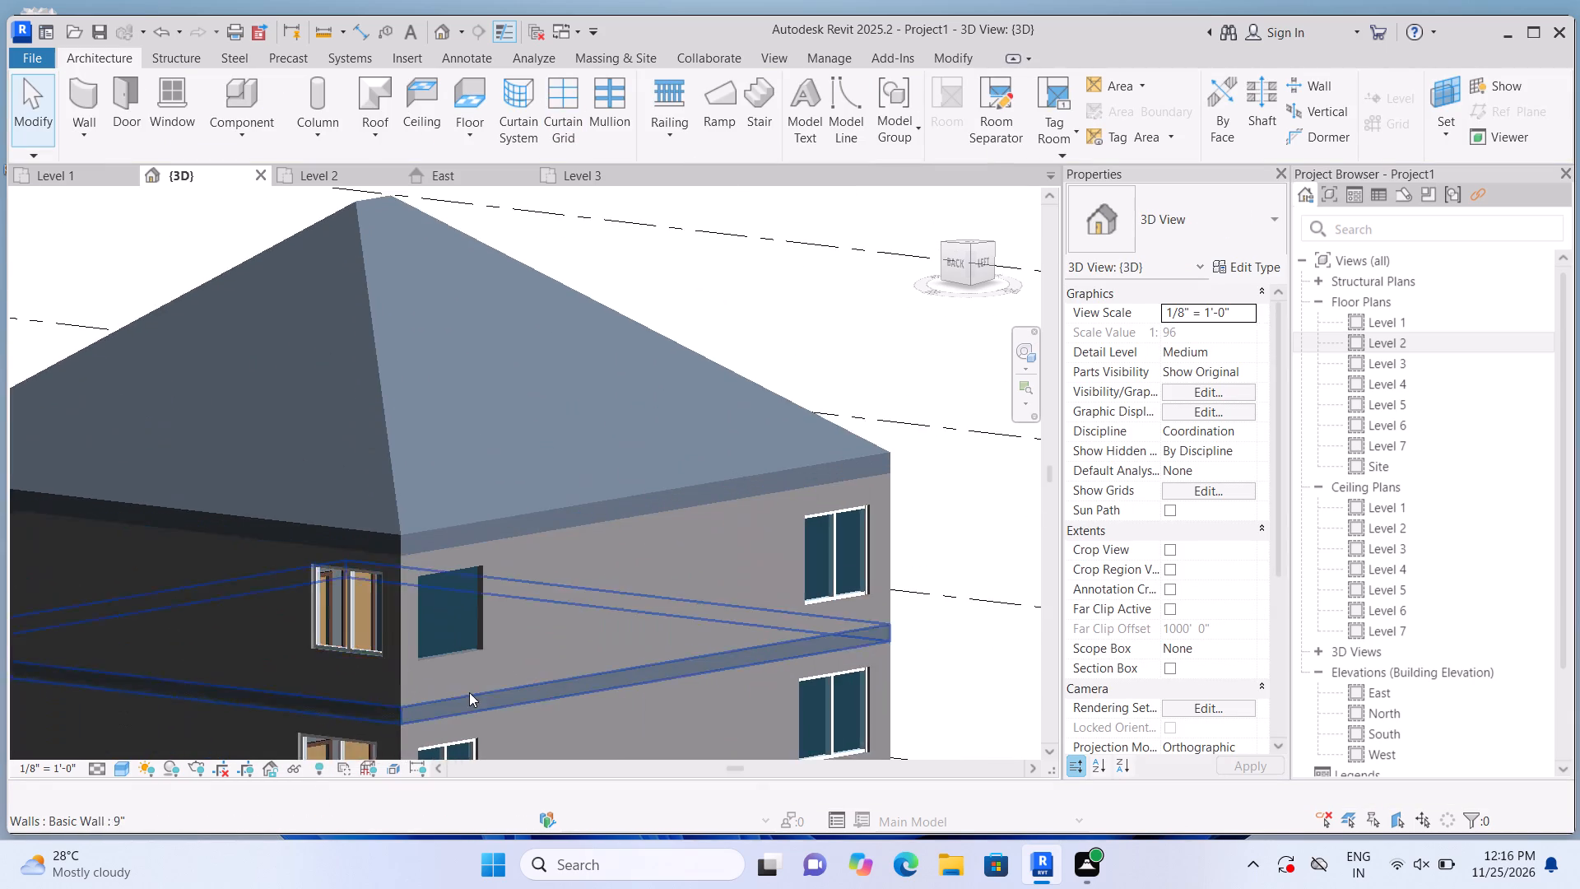
scroll(469, 692, up, 8)
scroll(520, 808, down, 1)
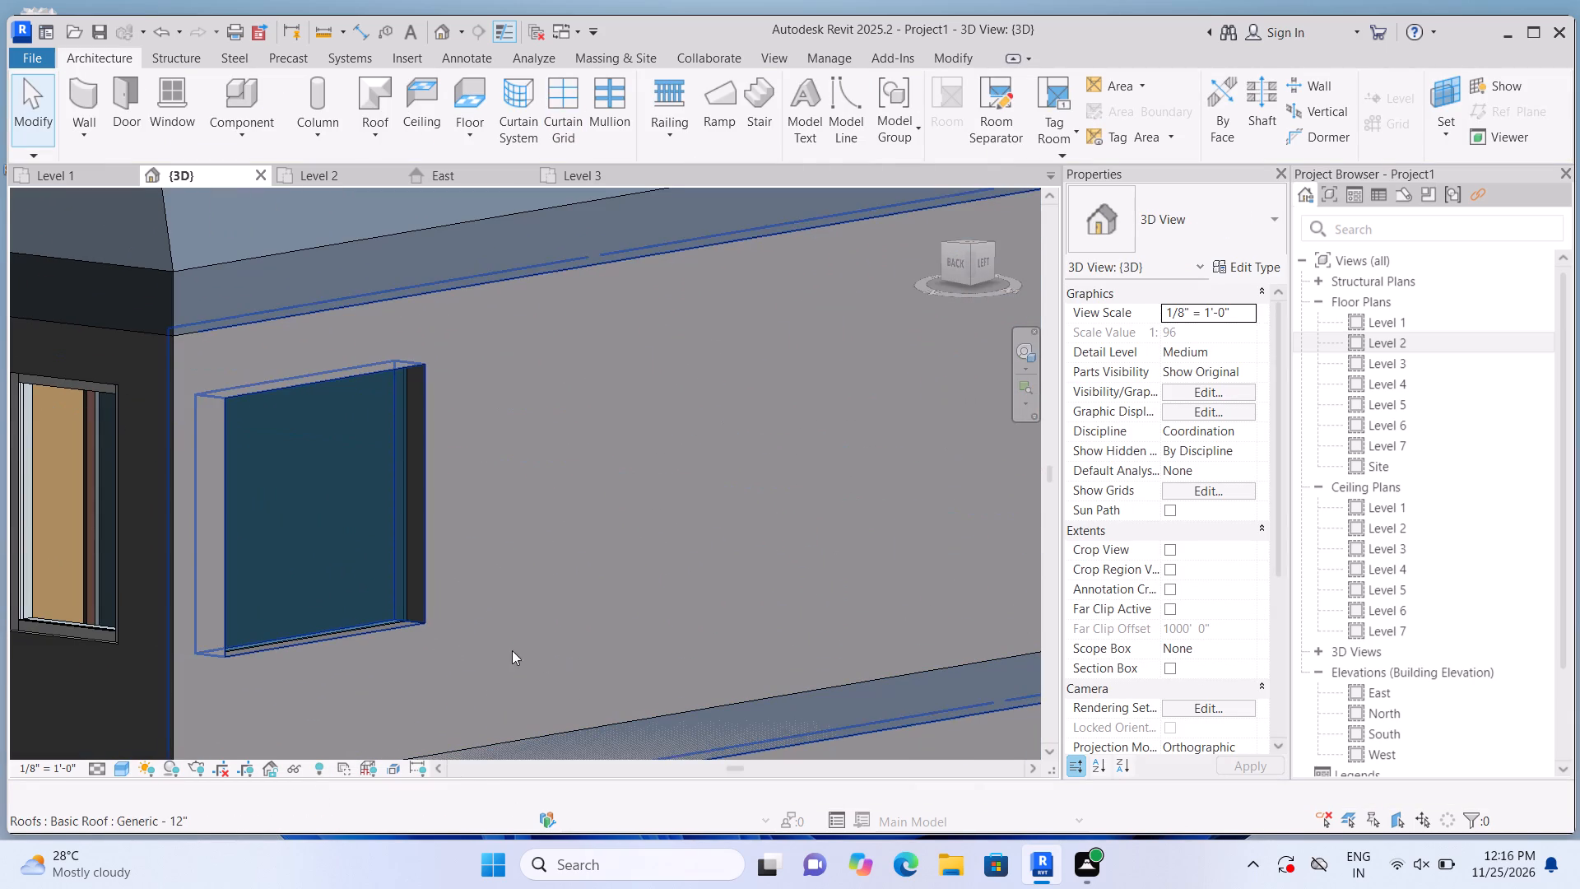
click(305, 576)
scroll(410, 602, down, 3)
scroll(327, 702, up, 4)
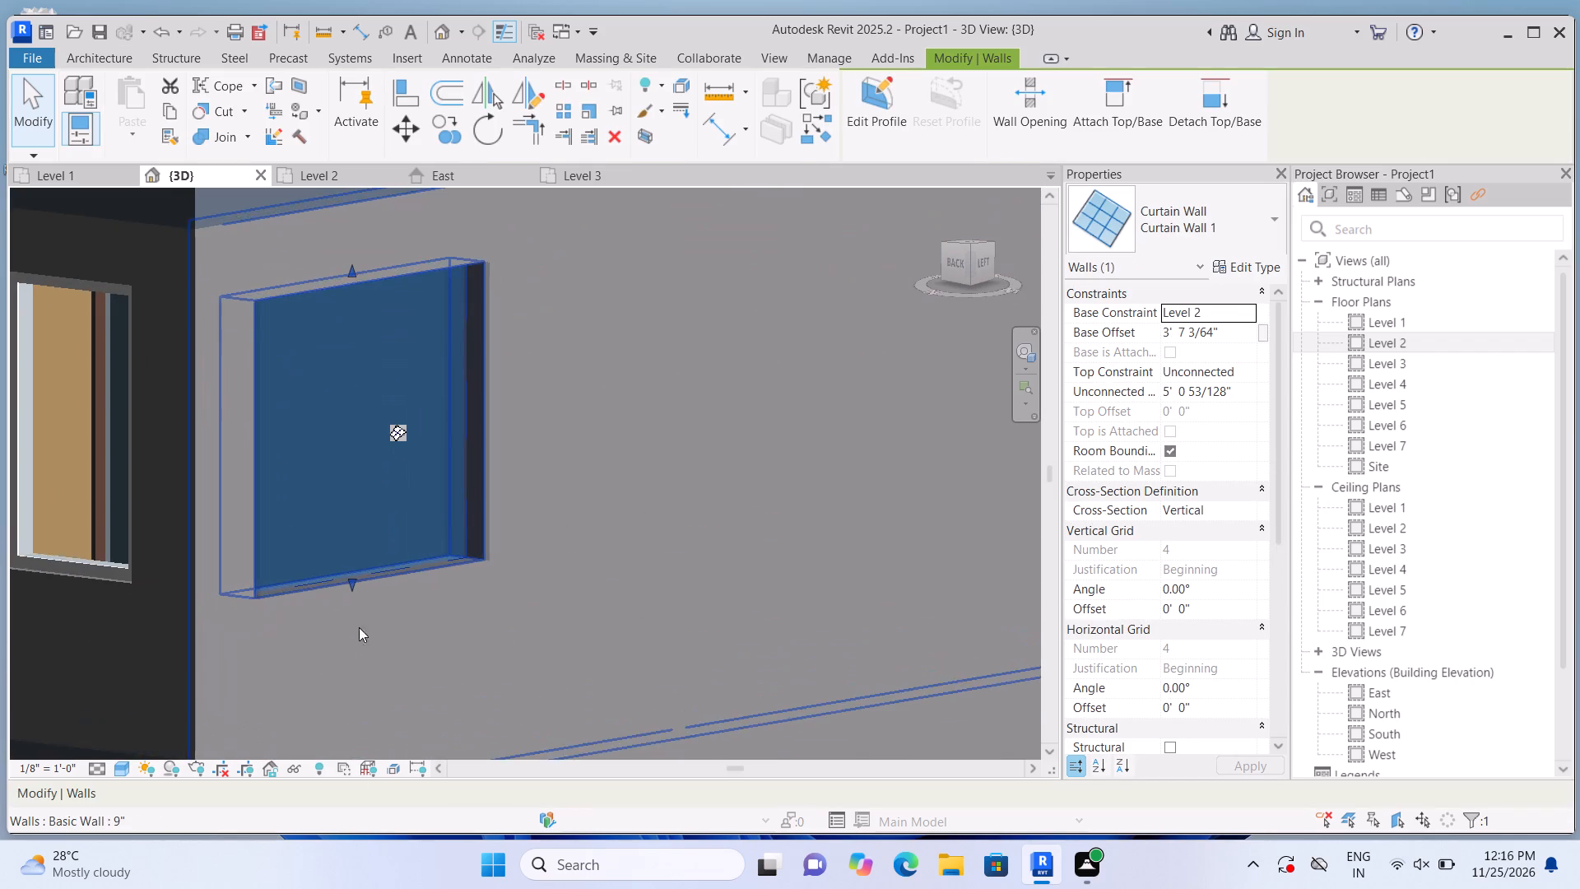
click(351, 581)
scroll(351, 561, down, 1)
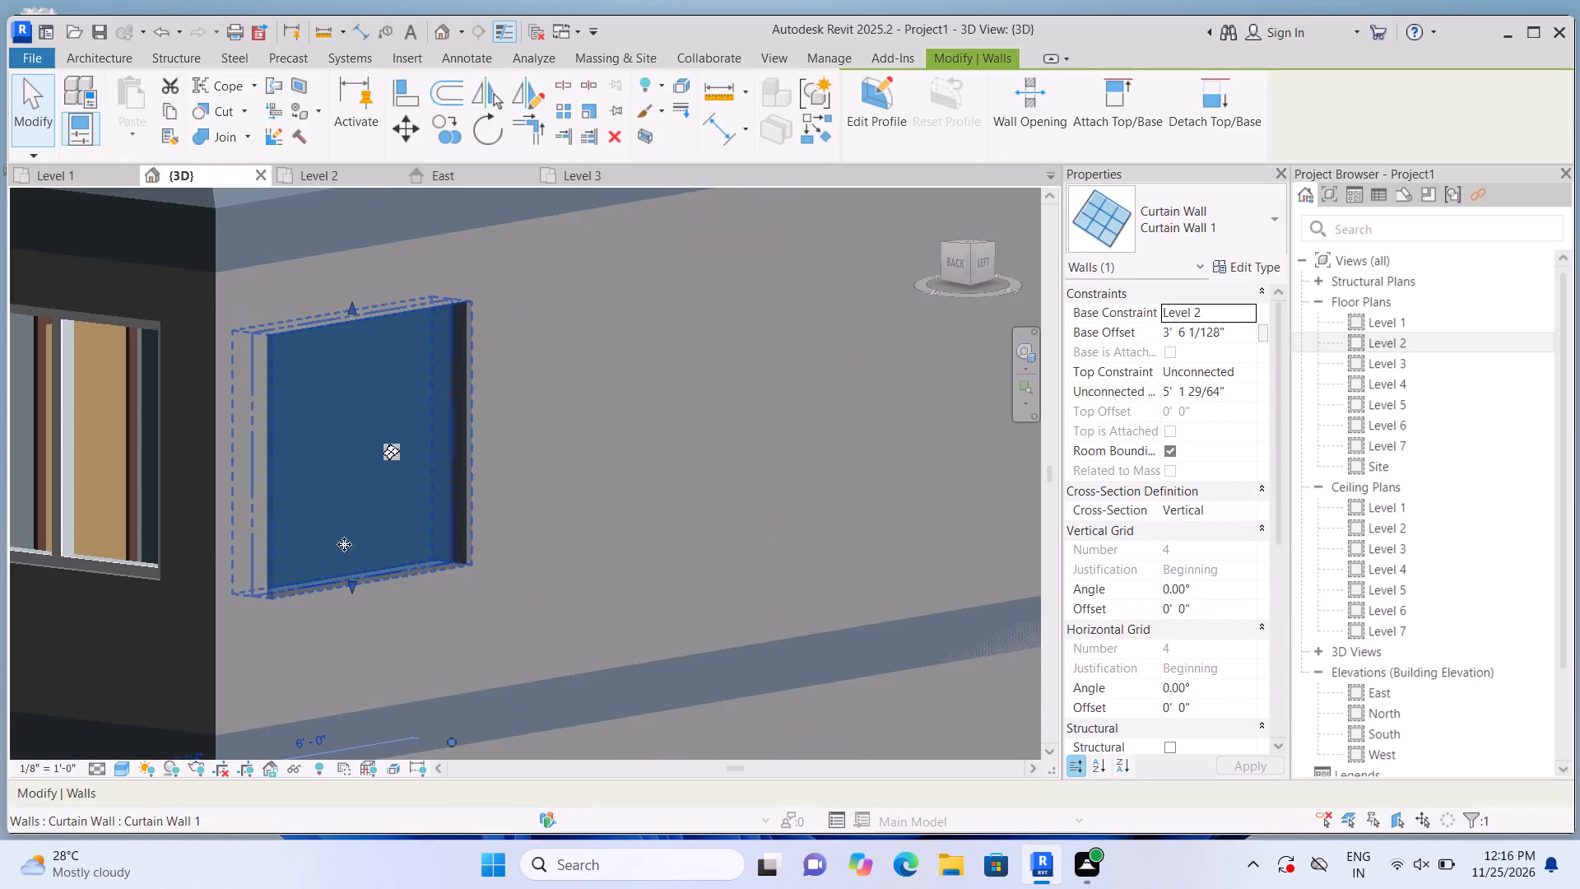
Add a vertical curtain grid line at the midpoint of the north-end curtain wall on Level 2's west facade.
click(123, 56)
click(576, 123)
scroll(344, 379, up, 1)
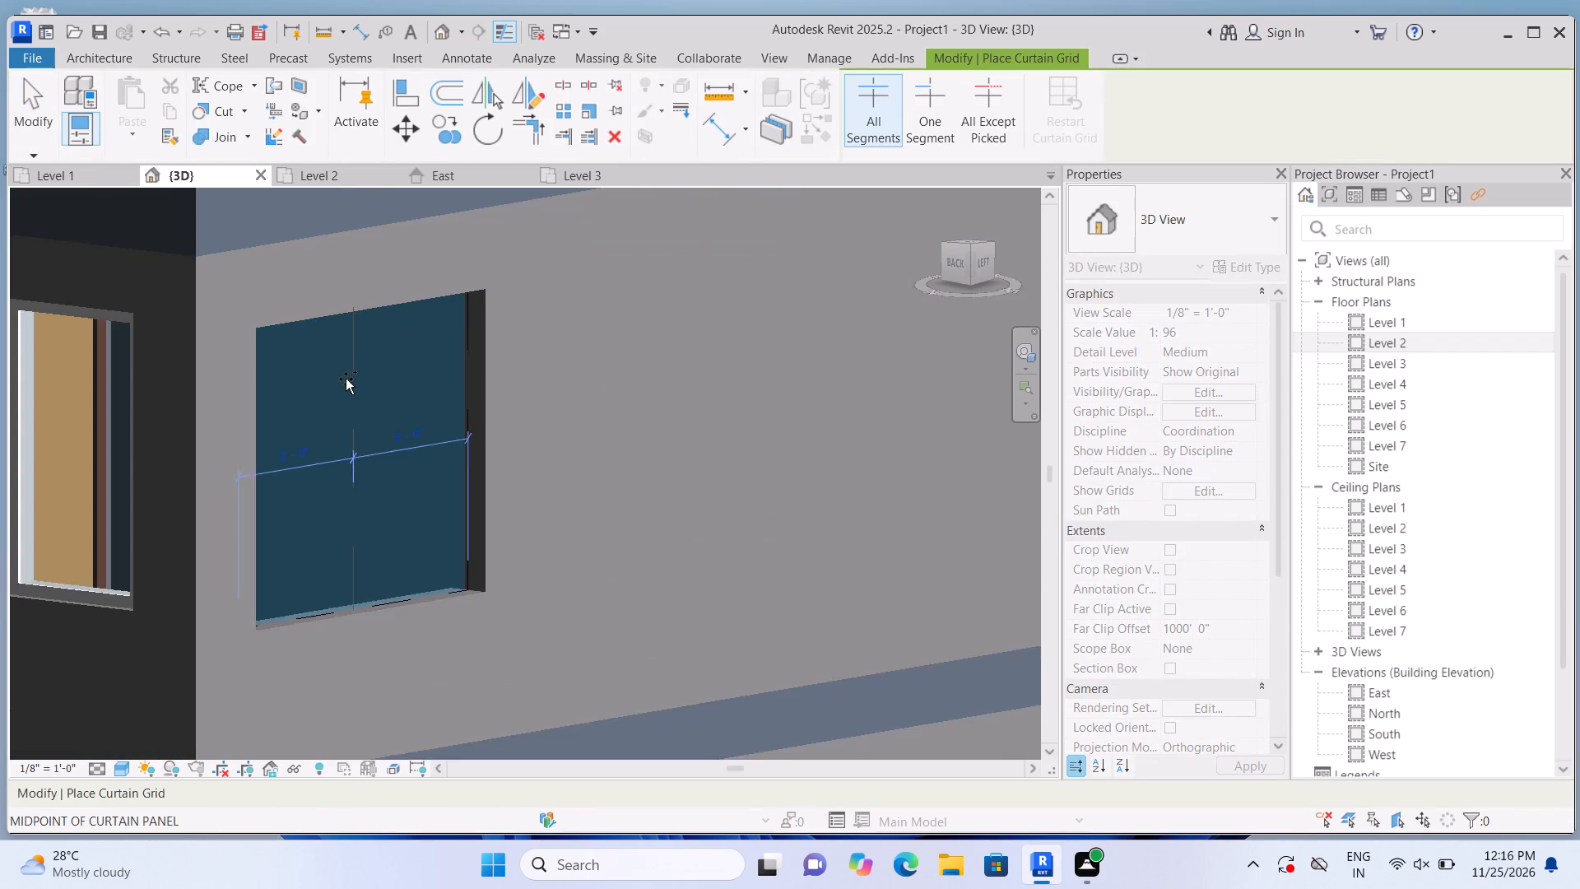
scroll(346, 379, up, 1)
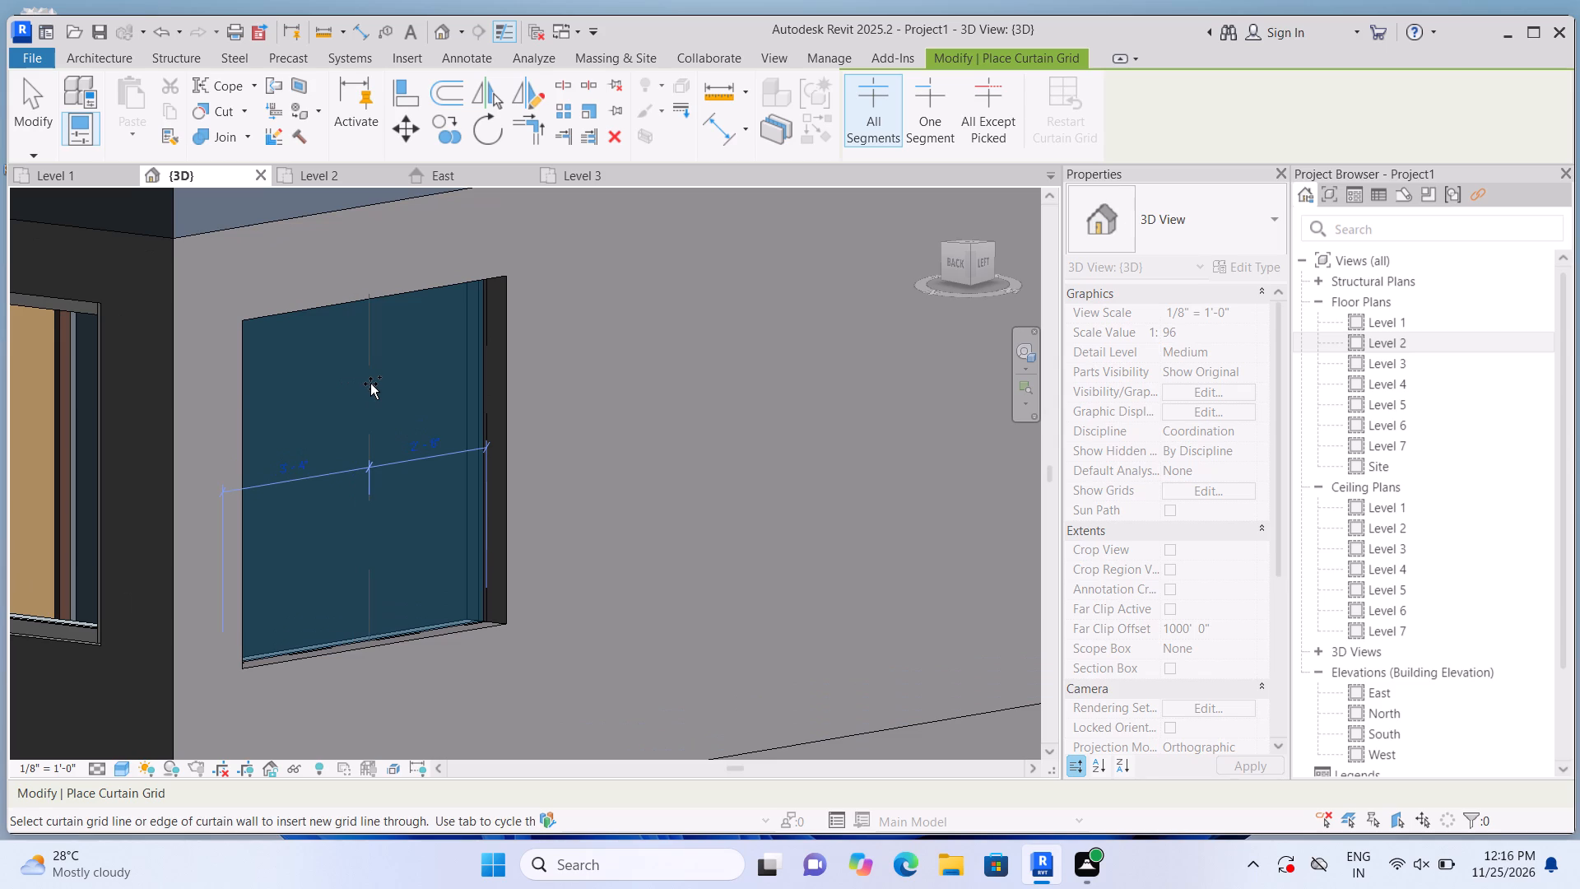
click(370, 384)
Place 2.5" x 5" rectangular mullions on the north-end curtain wall's centre grid line and all four outer edges.
click(104, 61)
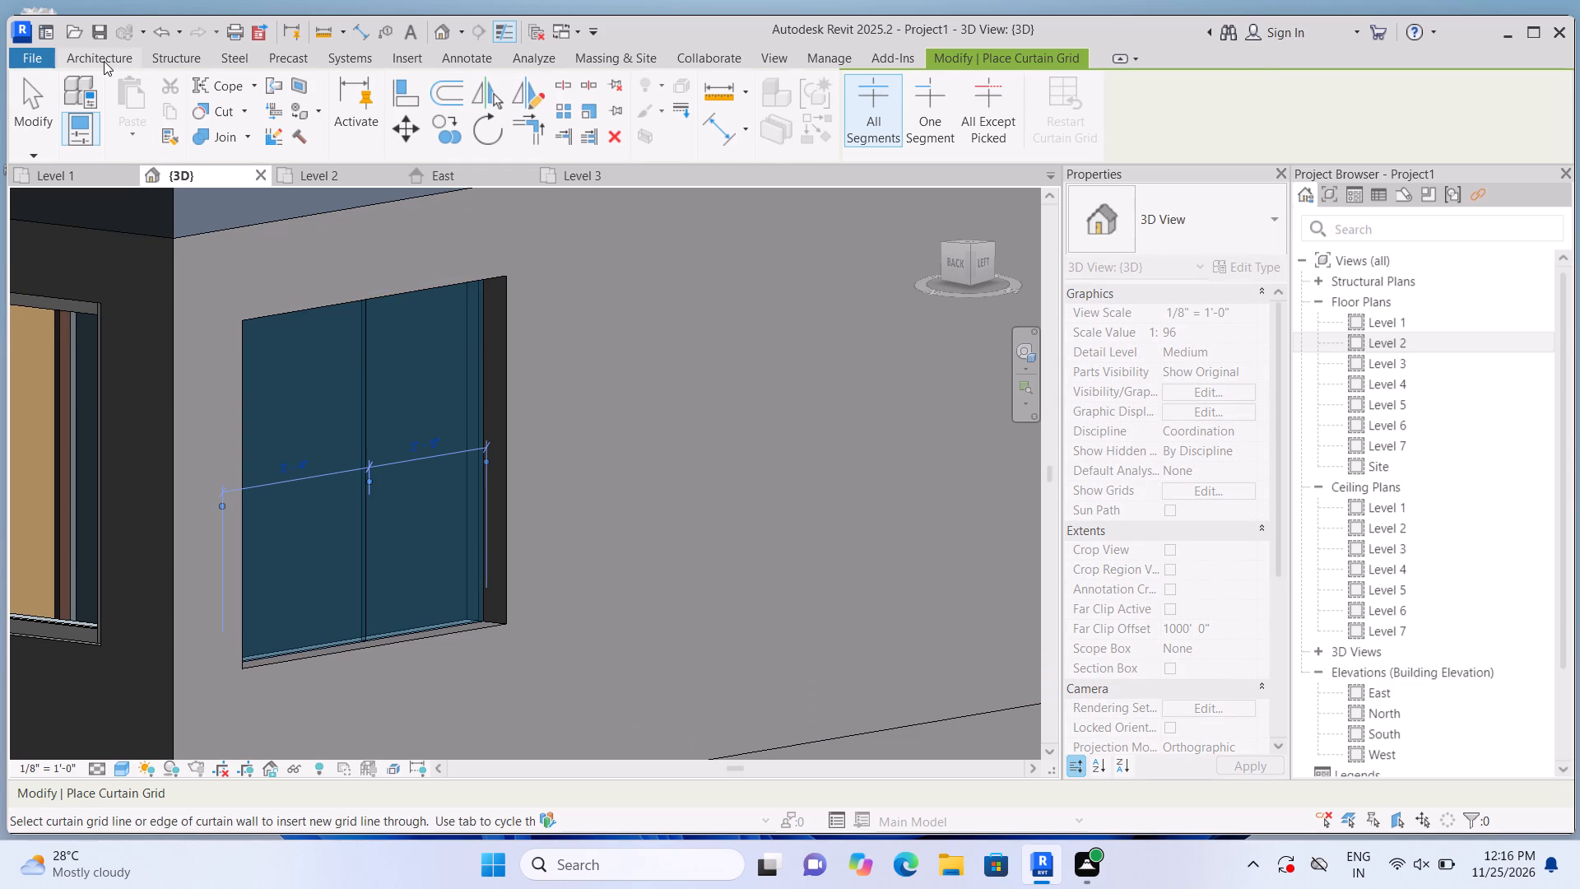
click(611, 121)
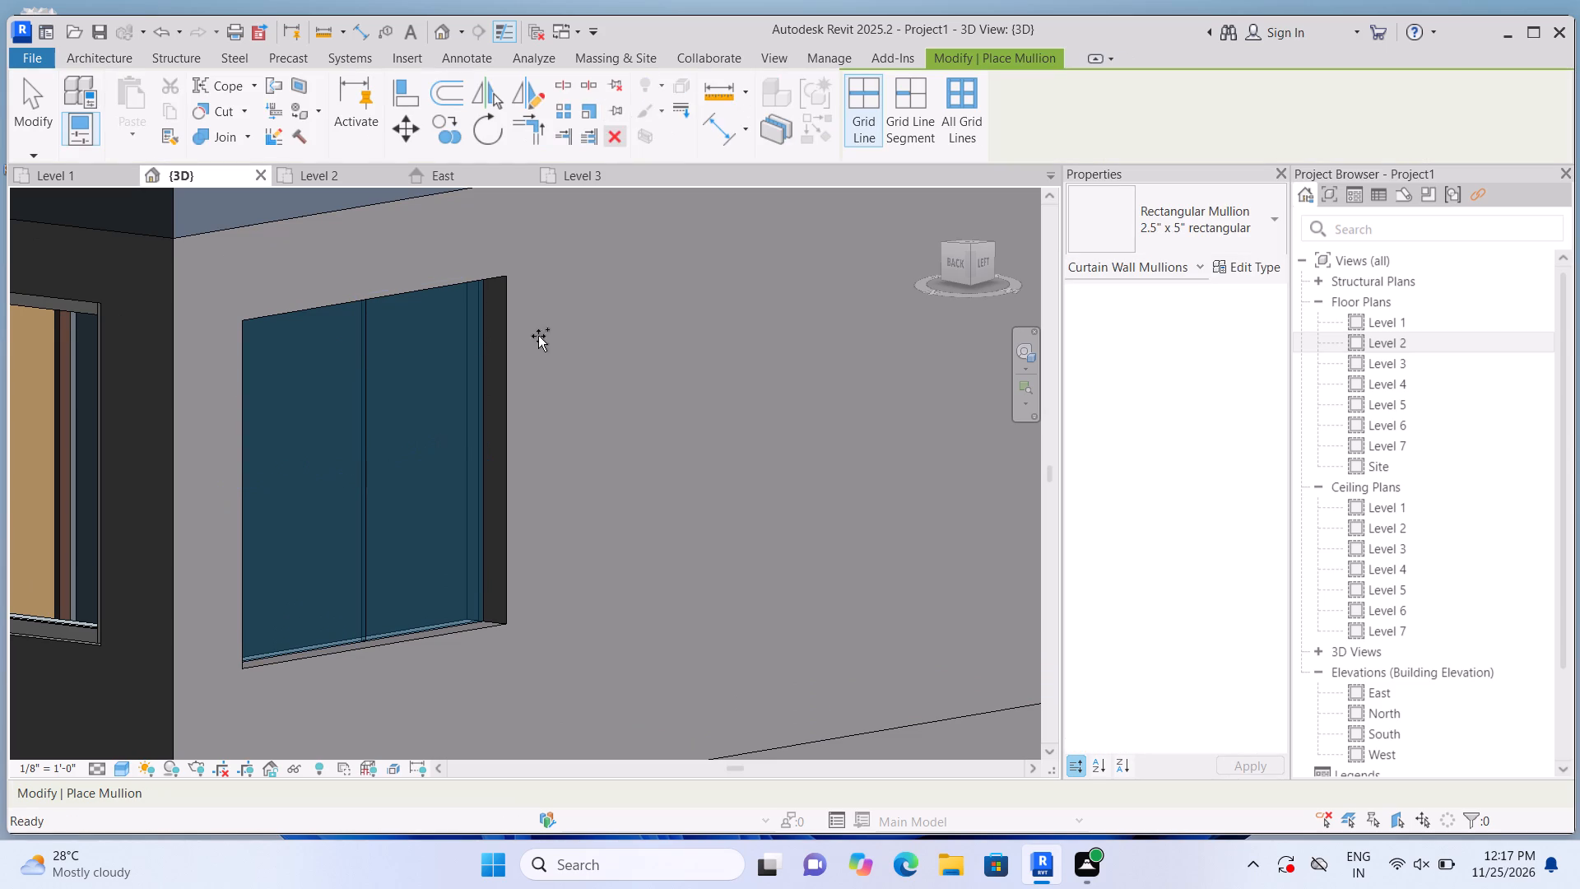
click(488, 502)
click(370, 515)
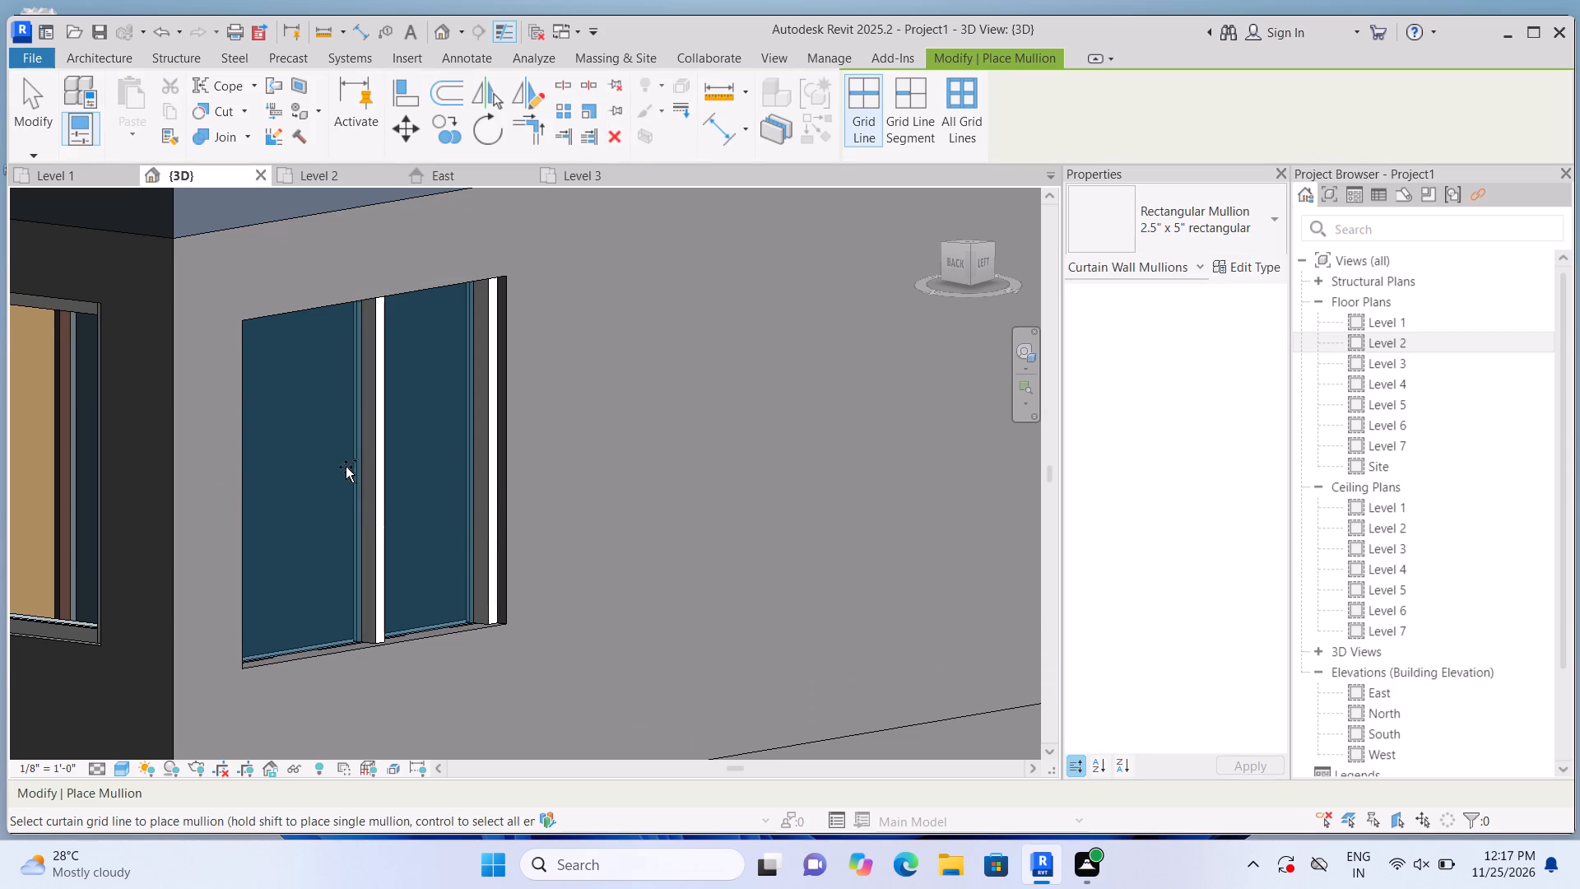
click(314, 330)
click(249, 450)
click(279, 654)
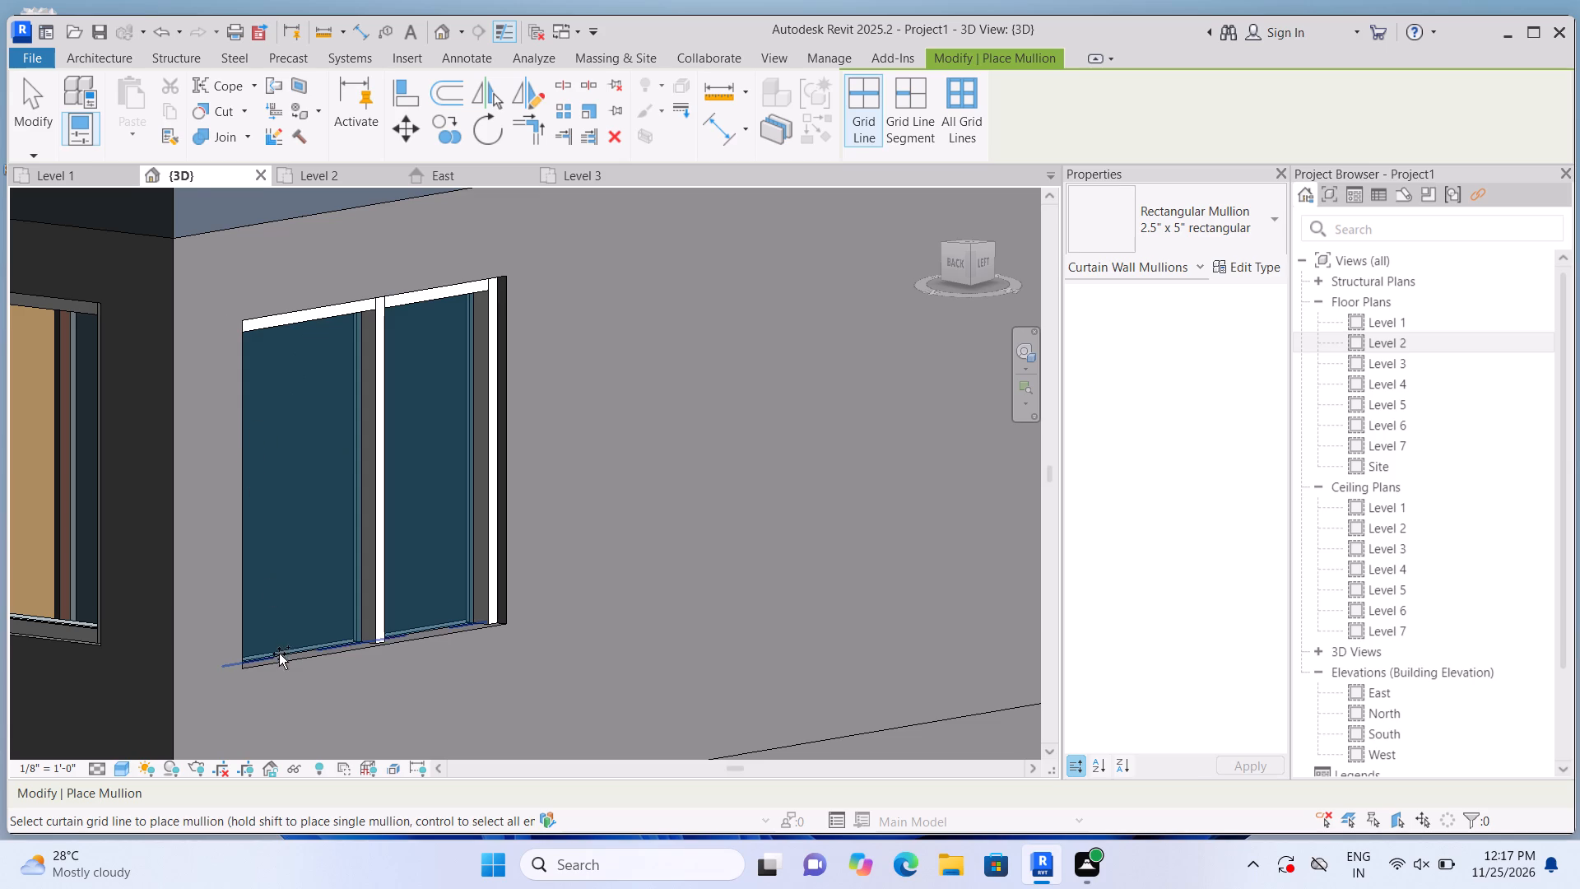
scroll(380, 550, down, 8)
key(Escape)
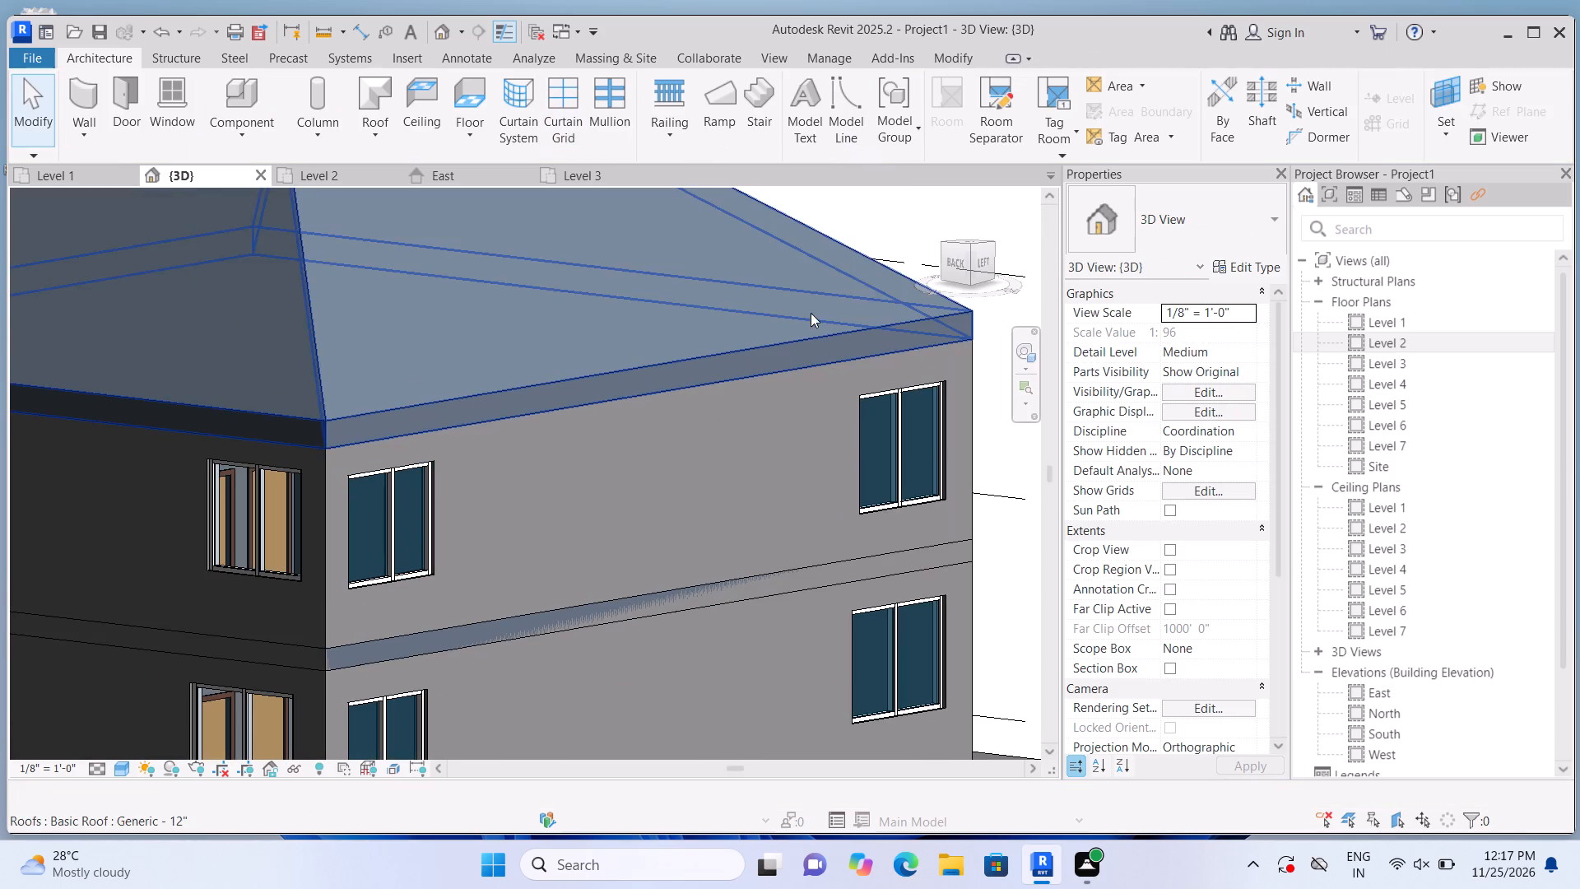
Flatten the Generic - 12" roof on Level 3 by setting its slope to 0" / 12".
click(931, 198)
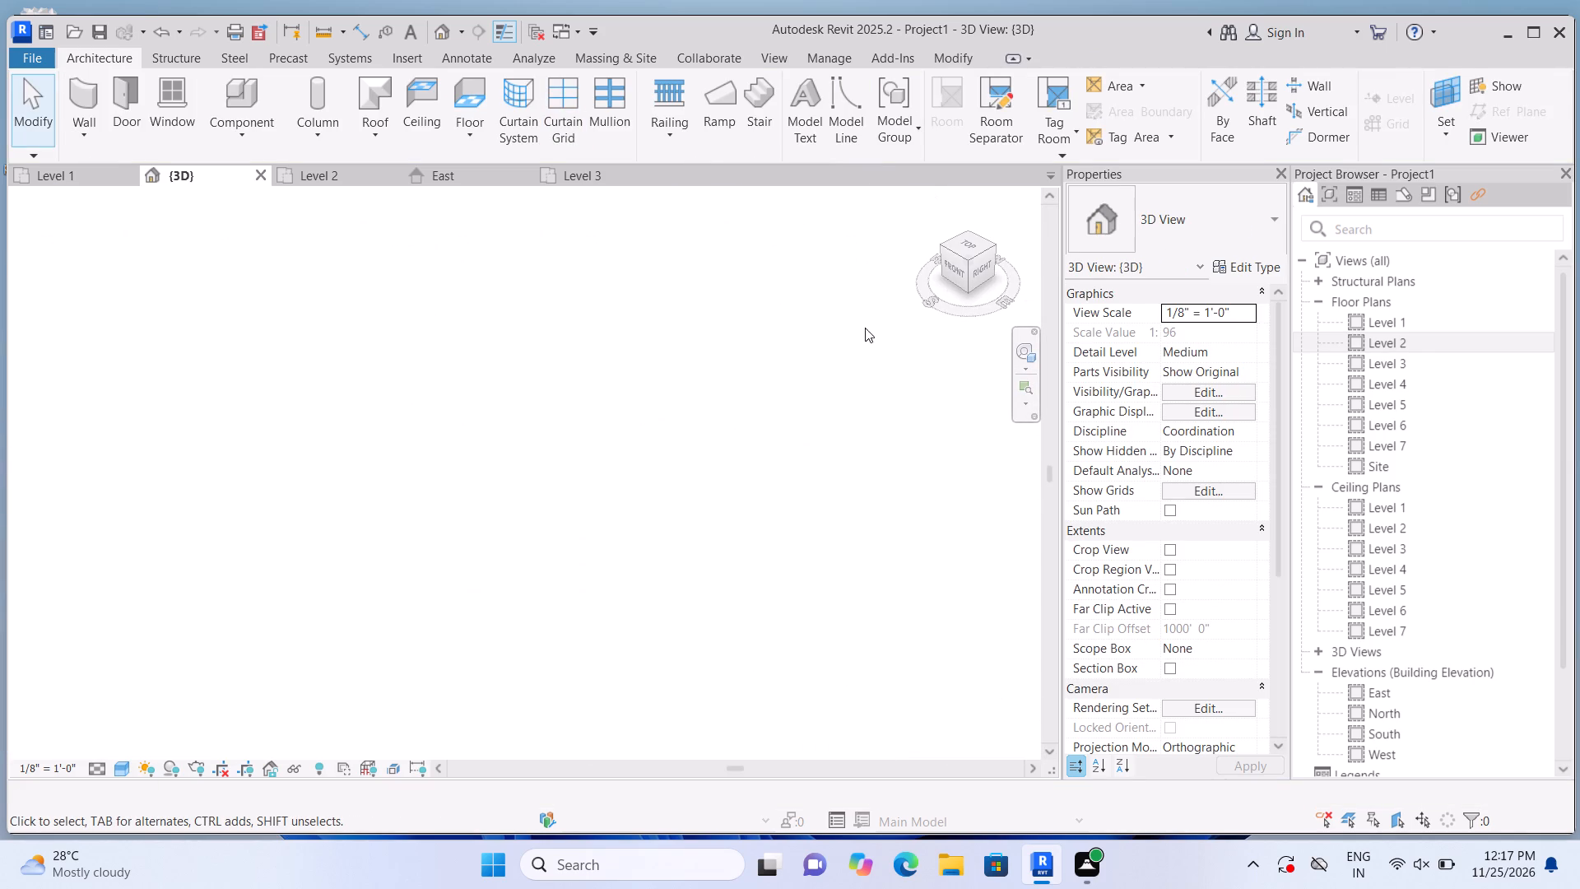
scroll(611, 476, up, 2)
scroll(239, 530, up, 5)
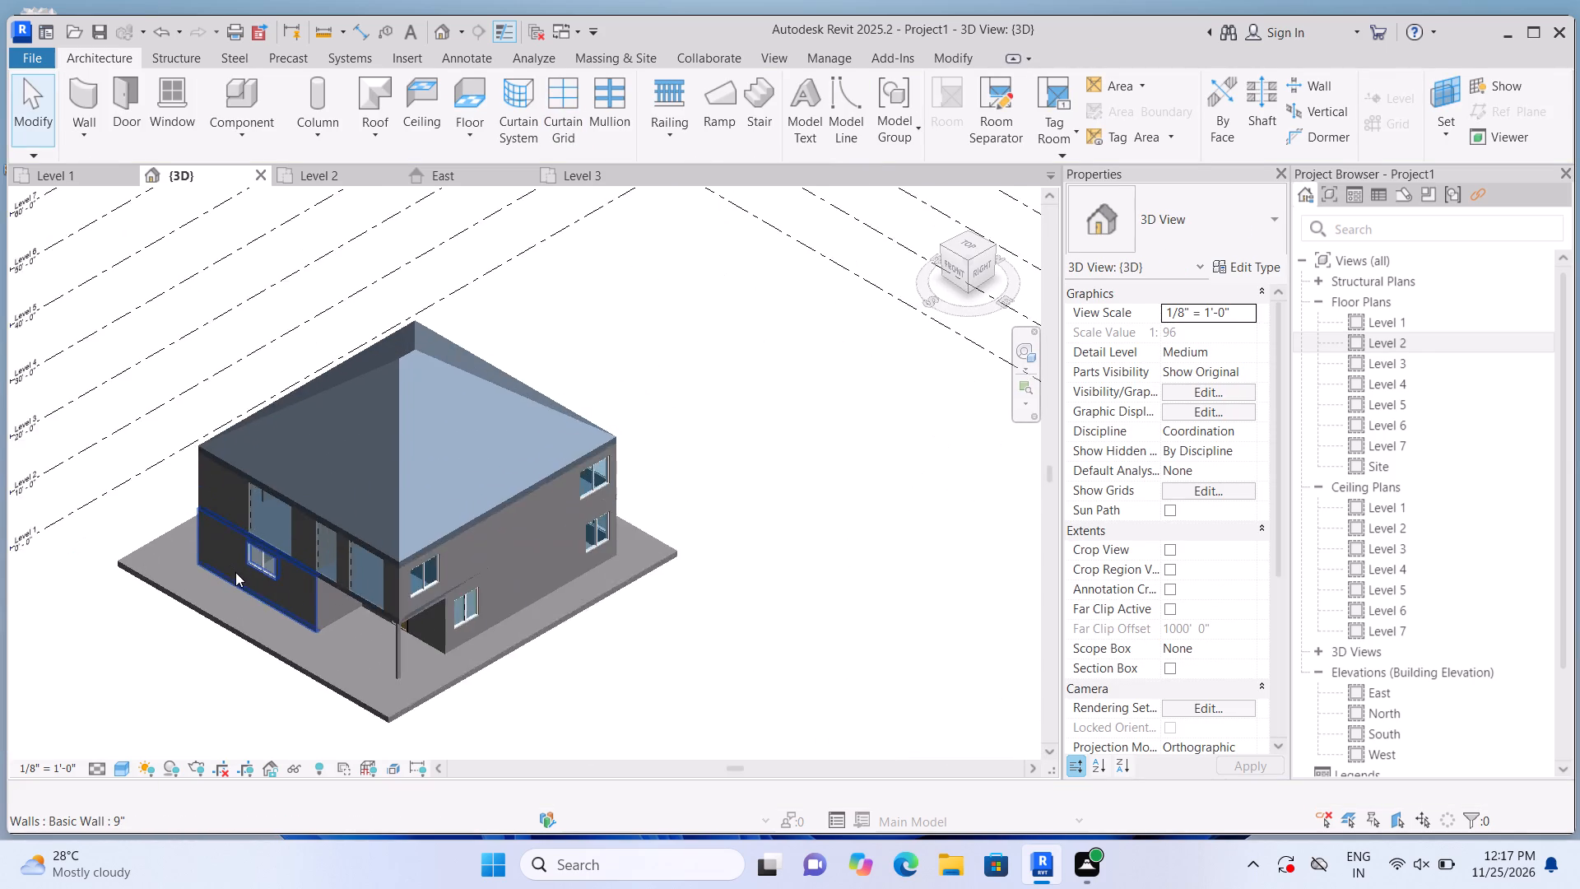
scroll(235, 572, up, 2)
click(505, 390)
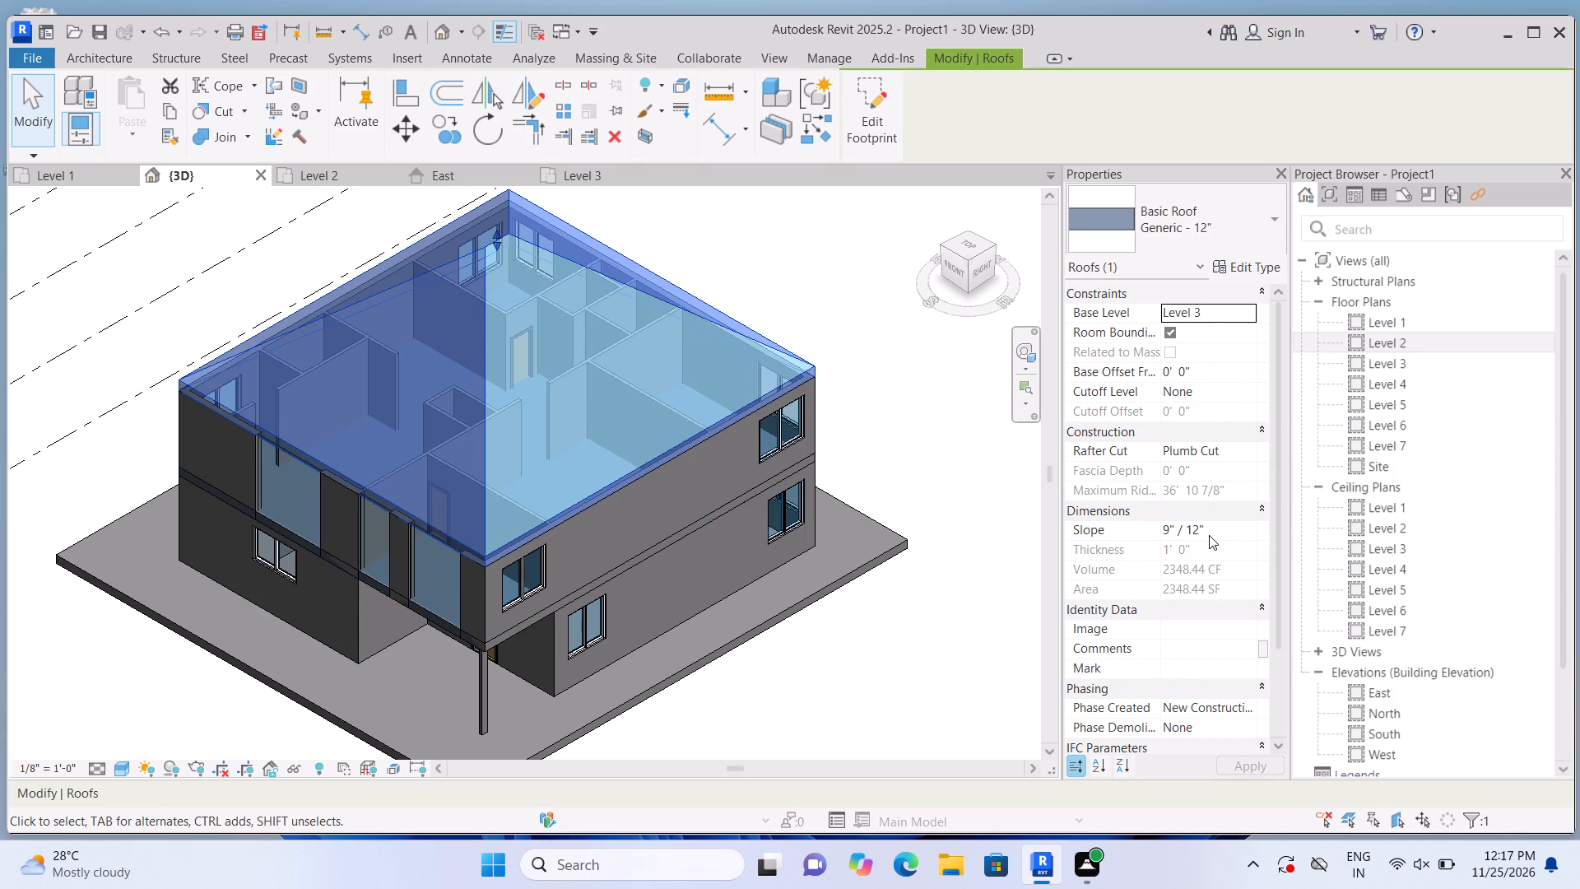
click(1218, 528)
key(BackSpace)
key(0)
key(Return)
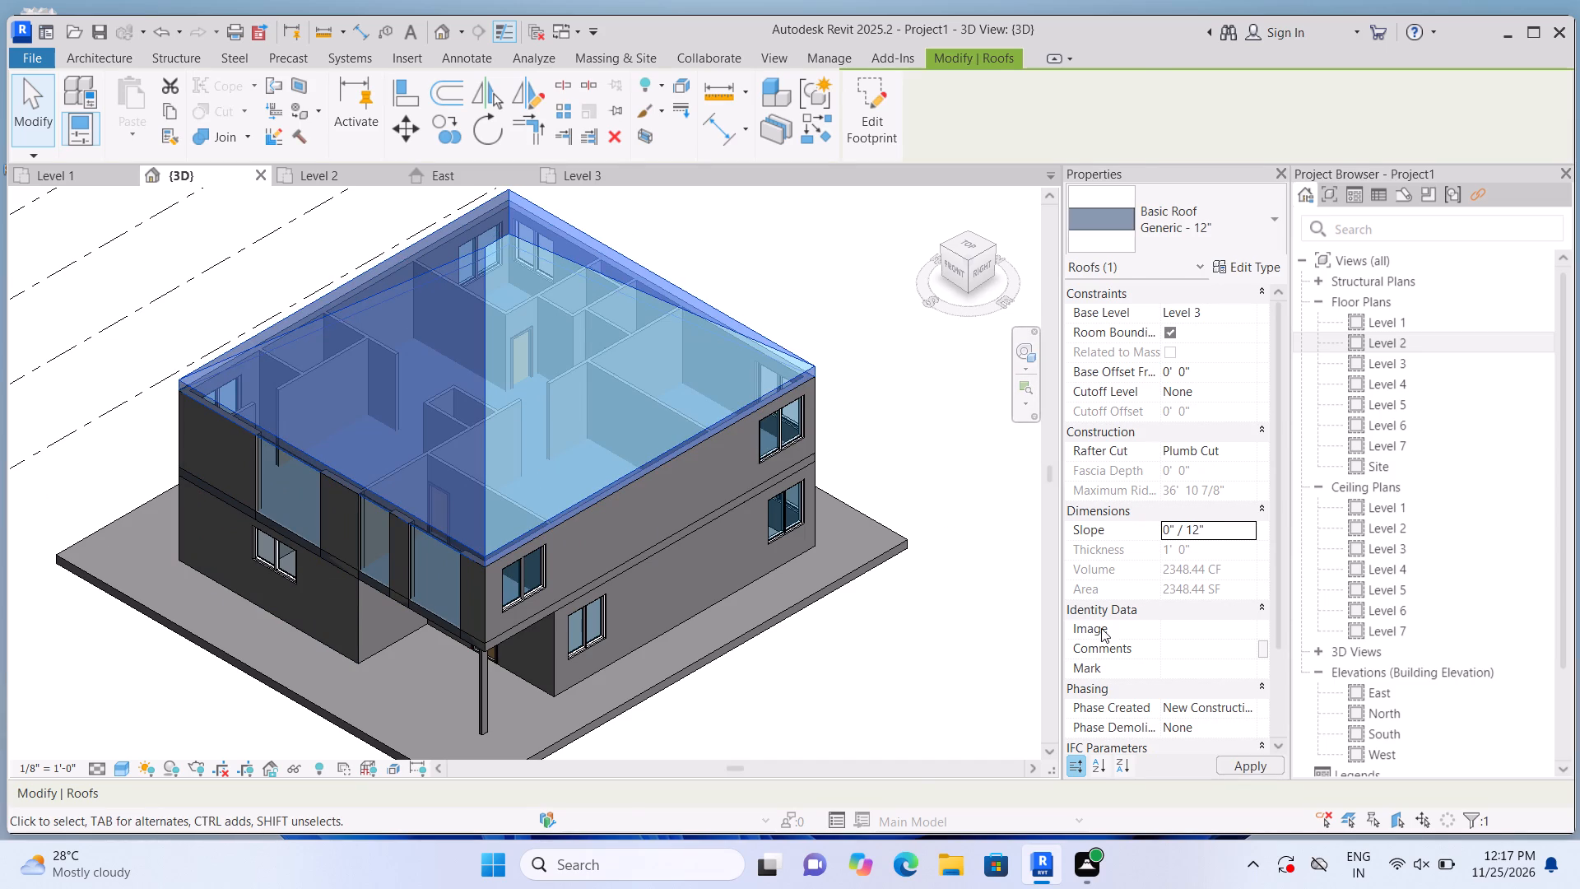
click(732, 718)
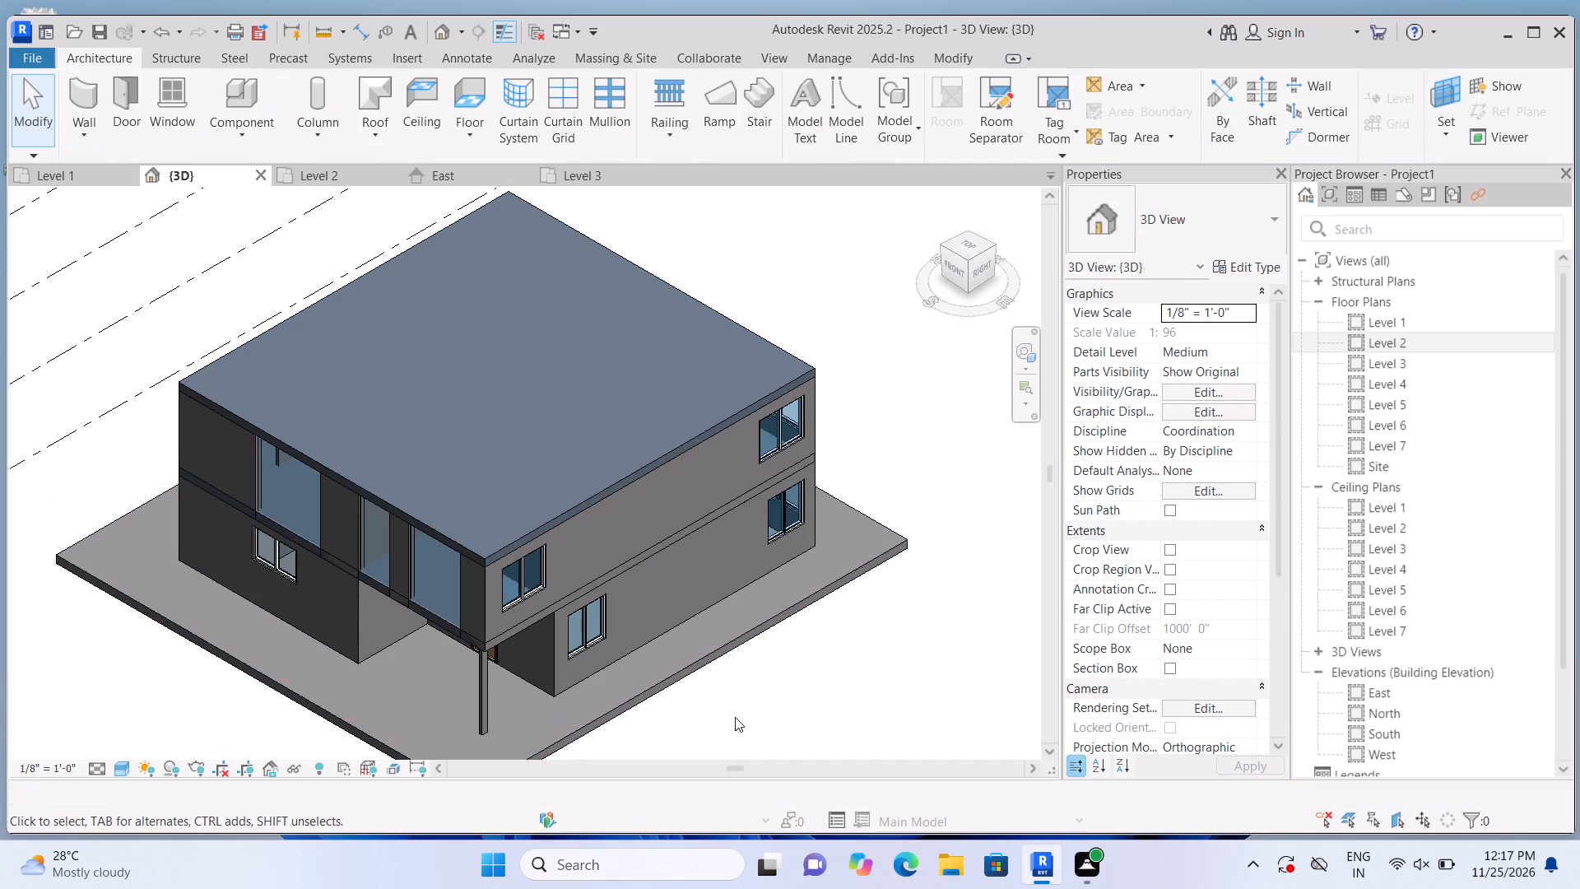
Examine the house's front facade straight on, focusing on the tall Level 2 openings.
click(960, 274)
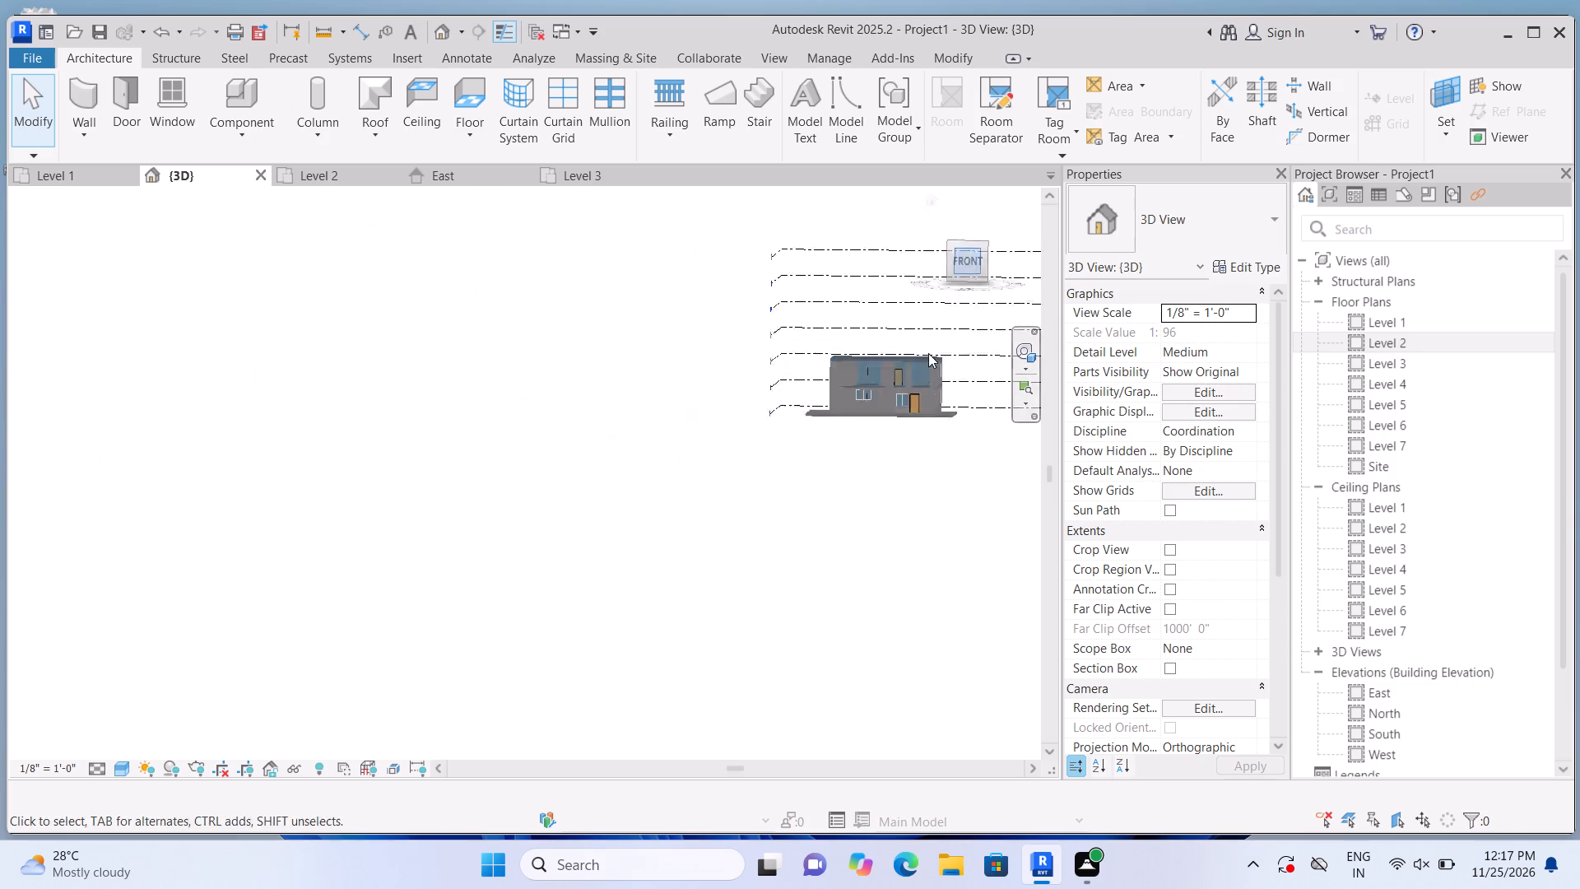
scroll(463, 534, up, 10)
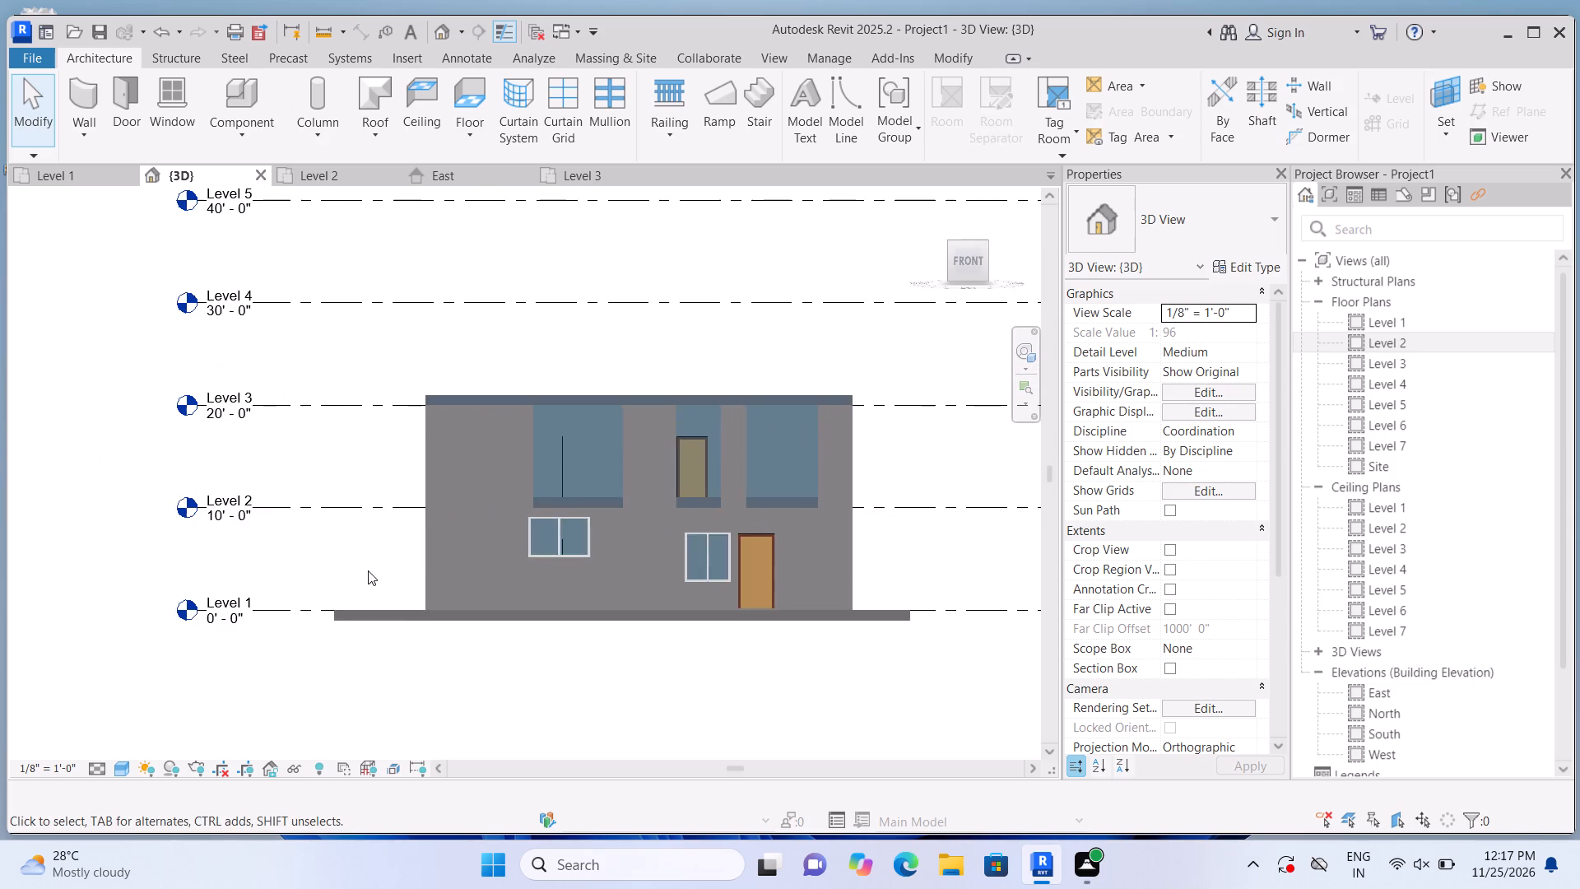
middle_drag(360, 572, 309, 628)
scroll(406, 654, up, 2)
scroll(970, 514, up, 1)
middle_drag(970, 514, 960, 553)
scroll(936, 552, up, 1)
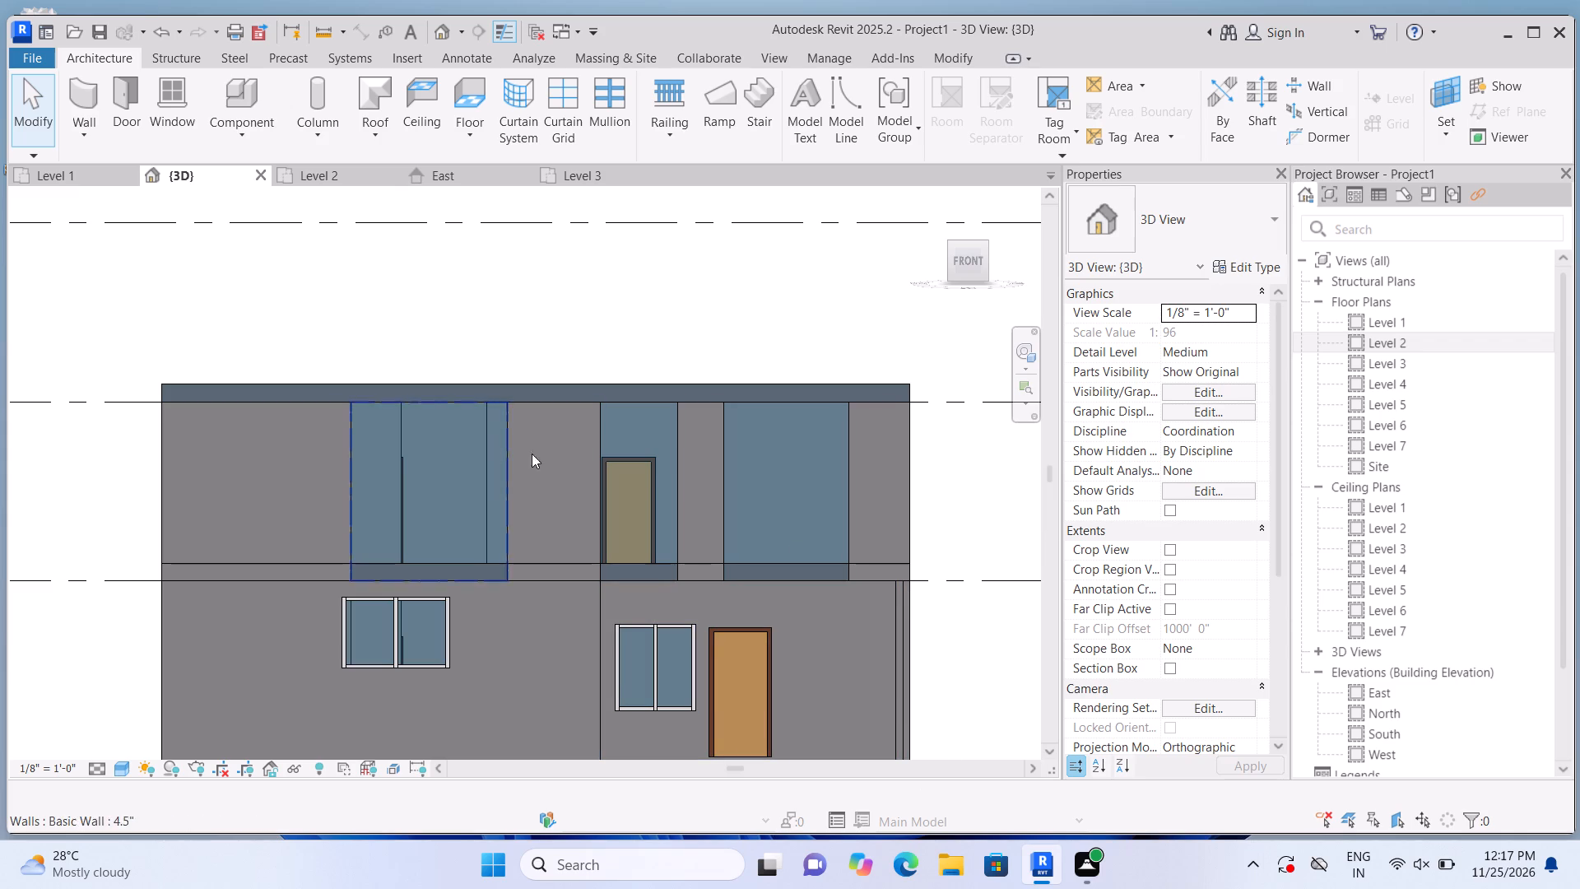
scroll(652, 471, down, 2)
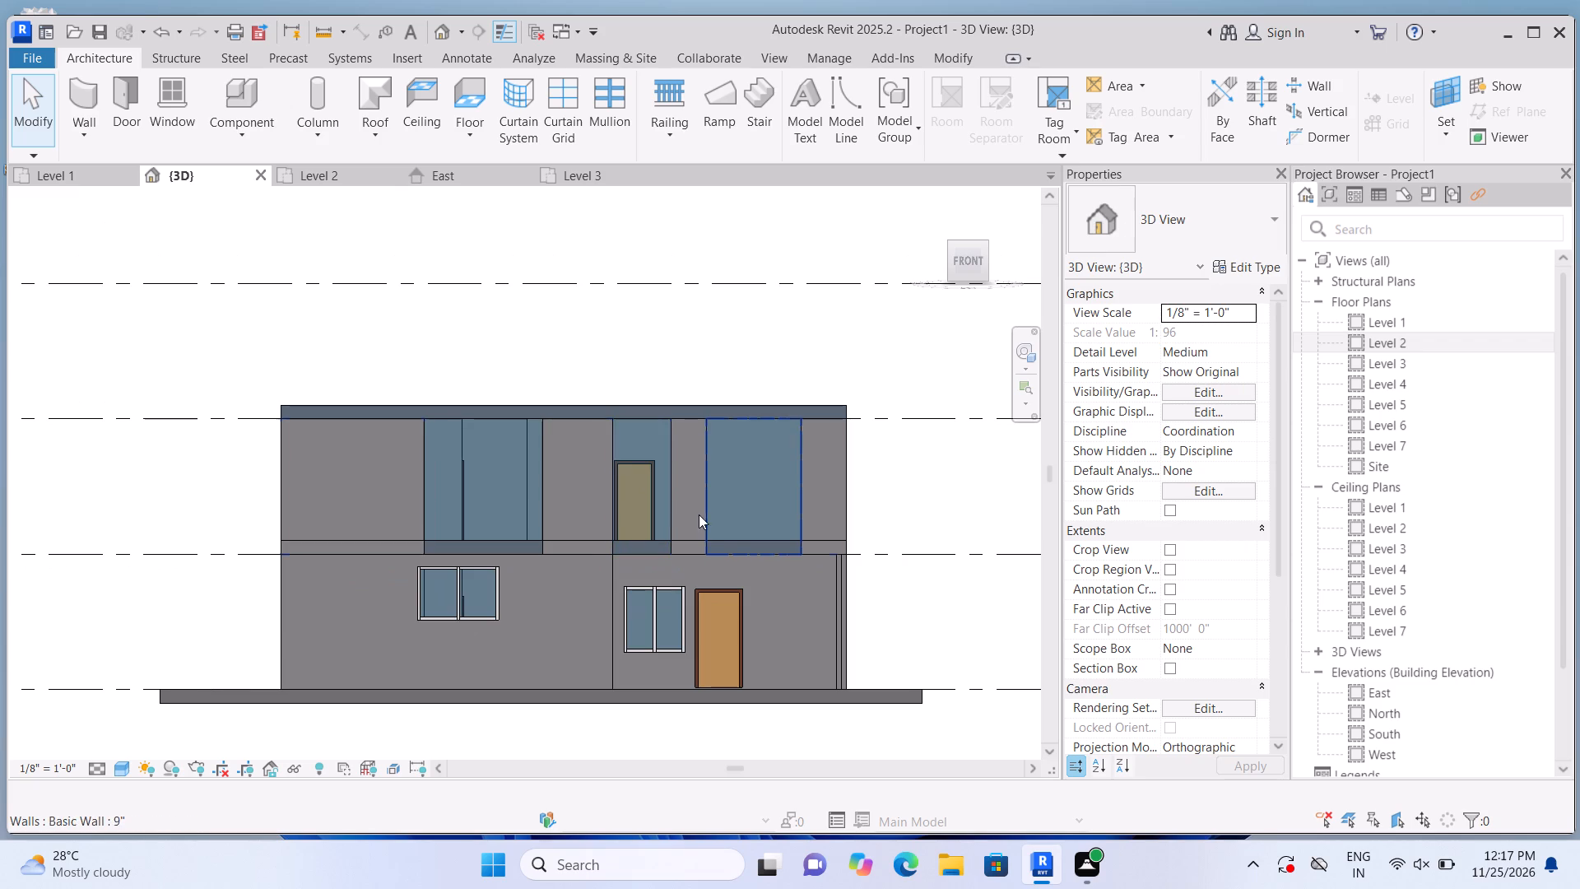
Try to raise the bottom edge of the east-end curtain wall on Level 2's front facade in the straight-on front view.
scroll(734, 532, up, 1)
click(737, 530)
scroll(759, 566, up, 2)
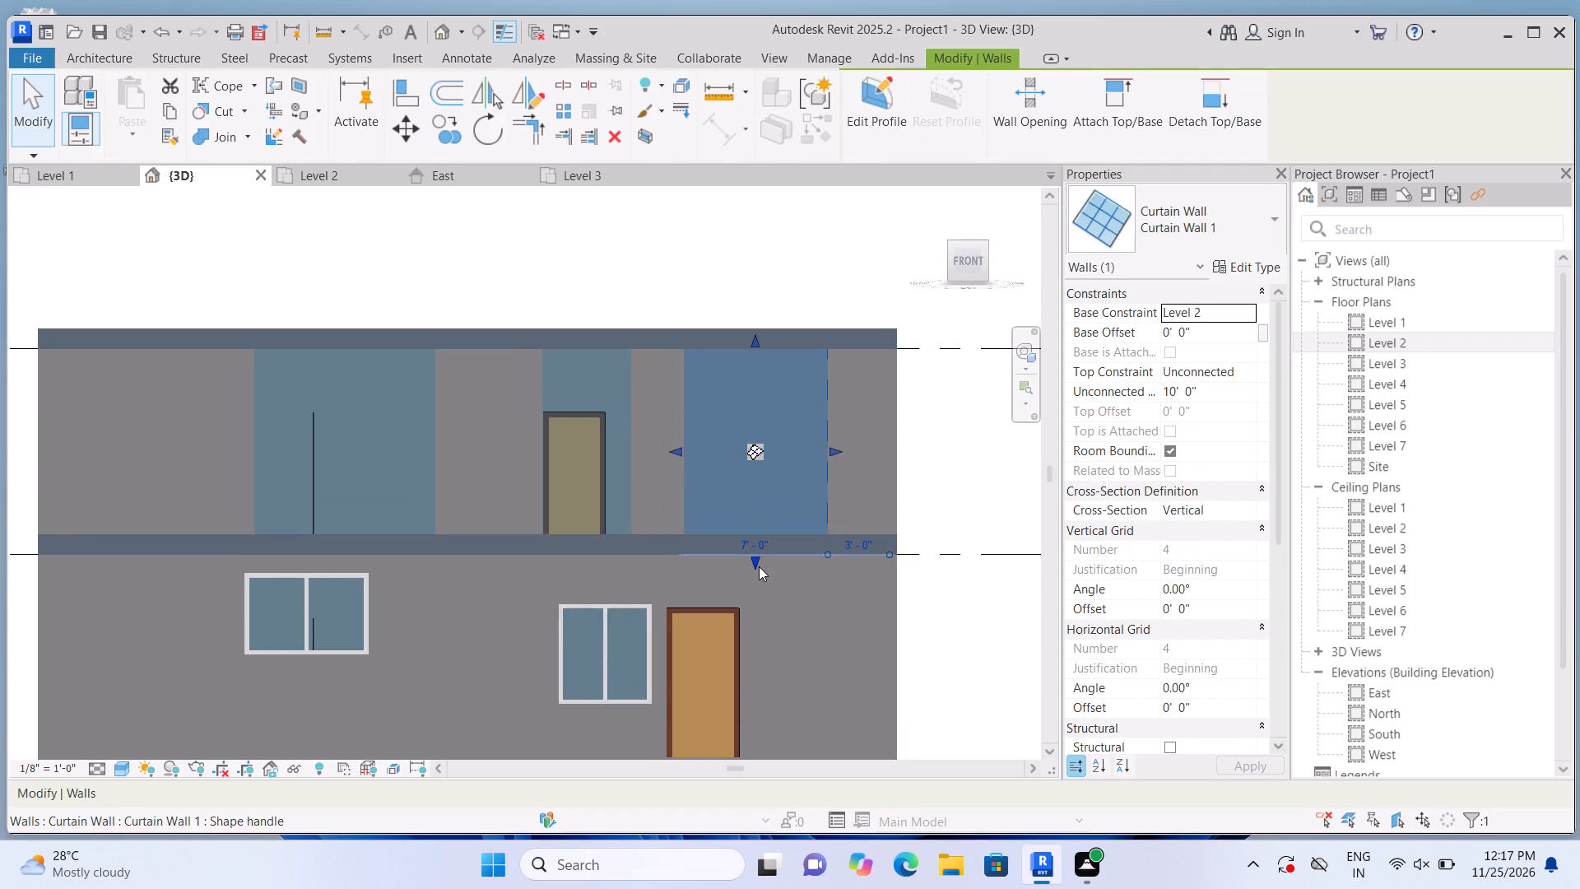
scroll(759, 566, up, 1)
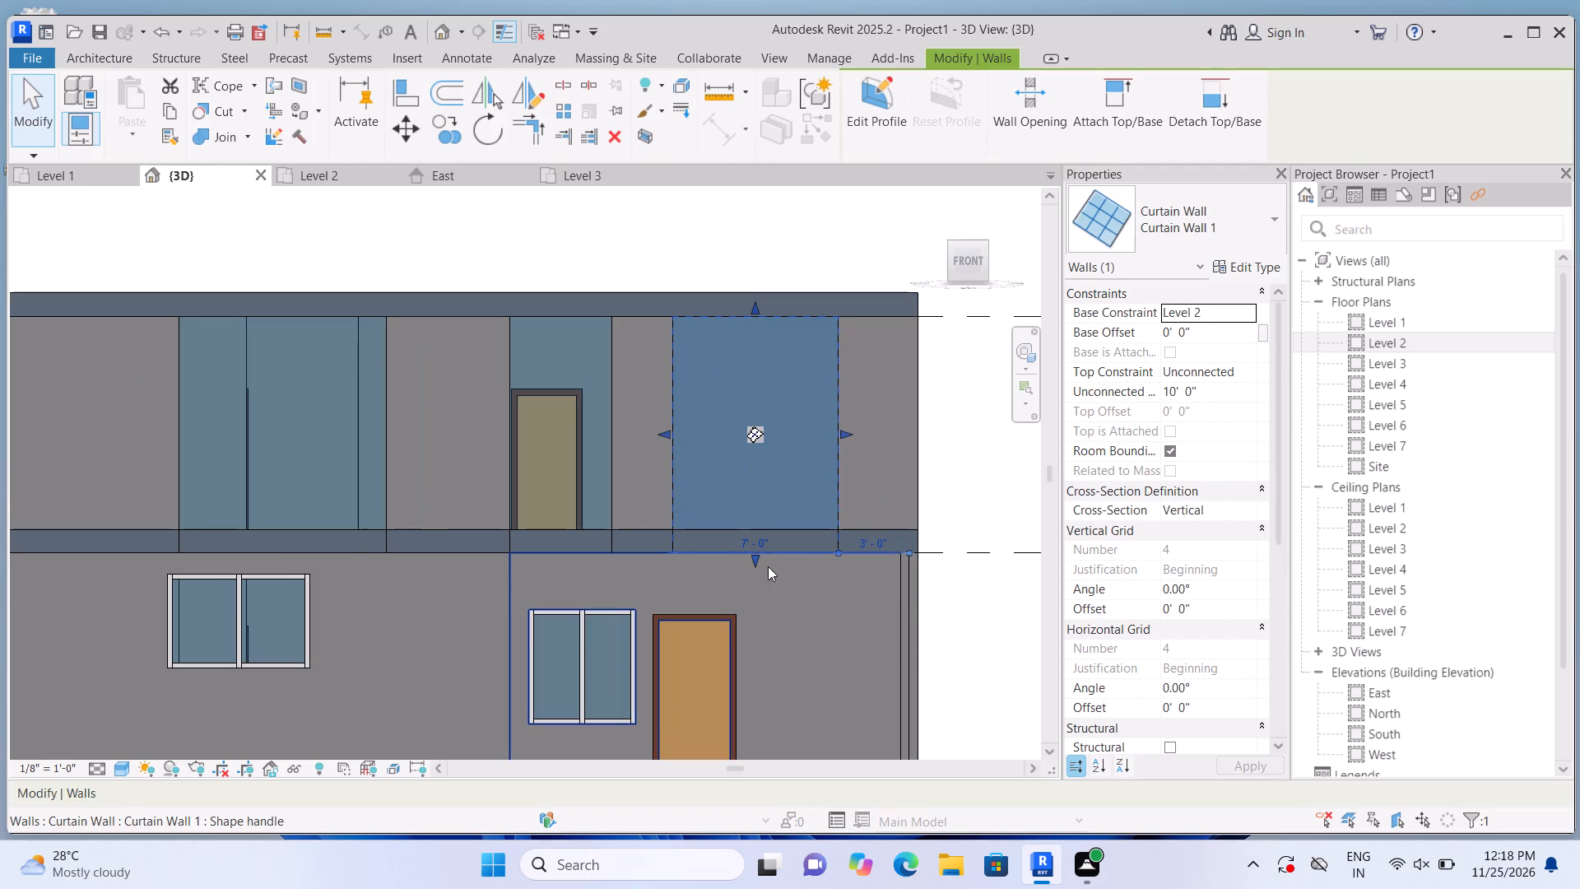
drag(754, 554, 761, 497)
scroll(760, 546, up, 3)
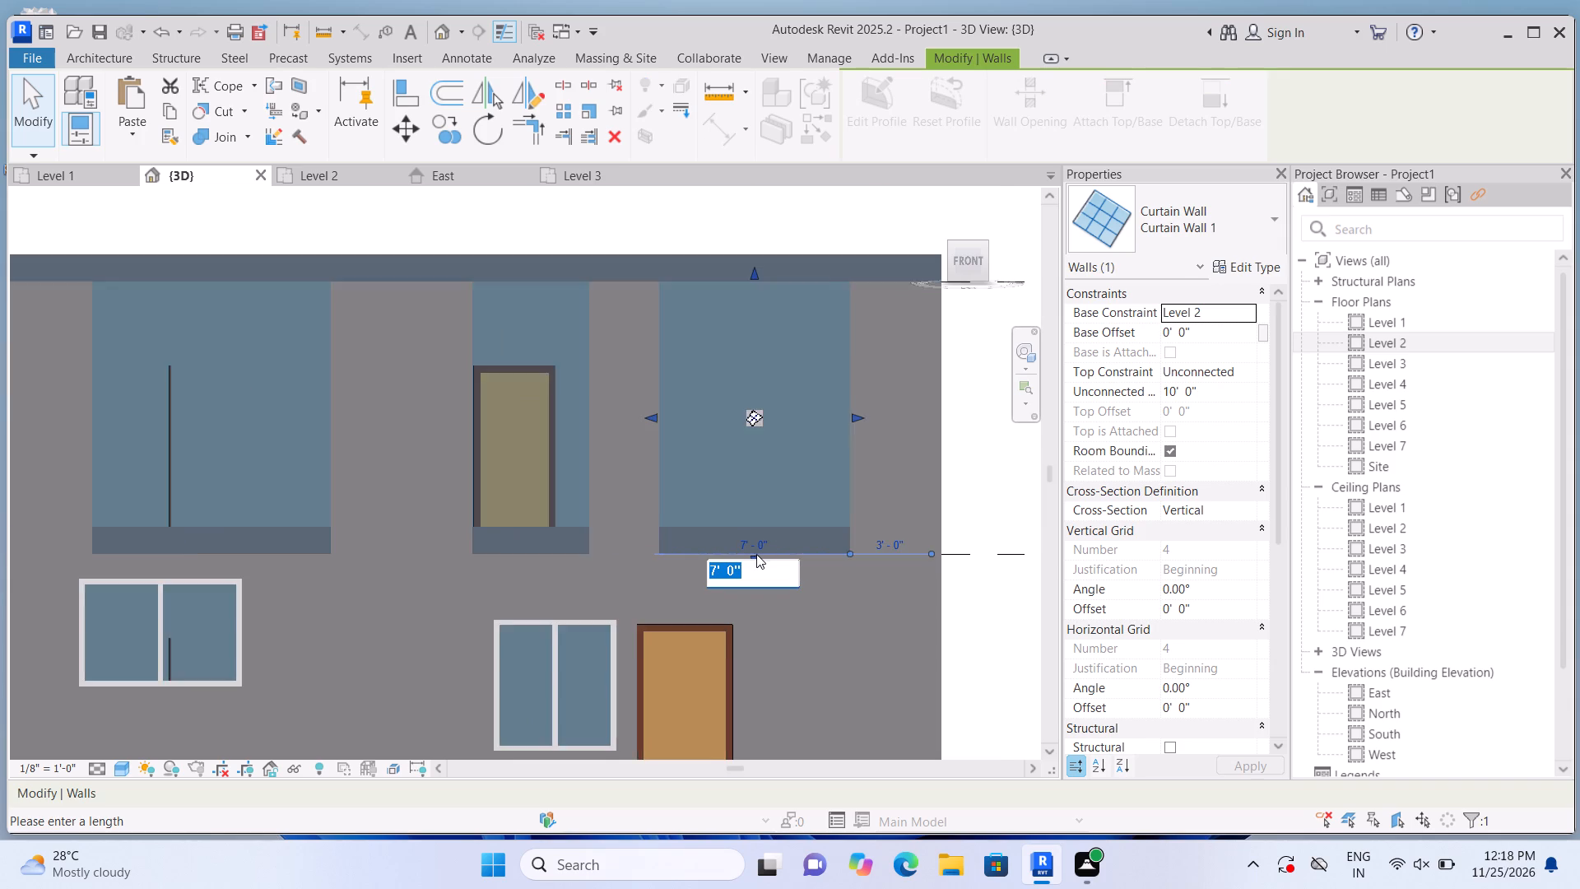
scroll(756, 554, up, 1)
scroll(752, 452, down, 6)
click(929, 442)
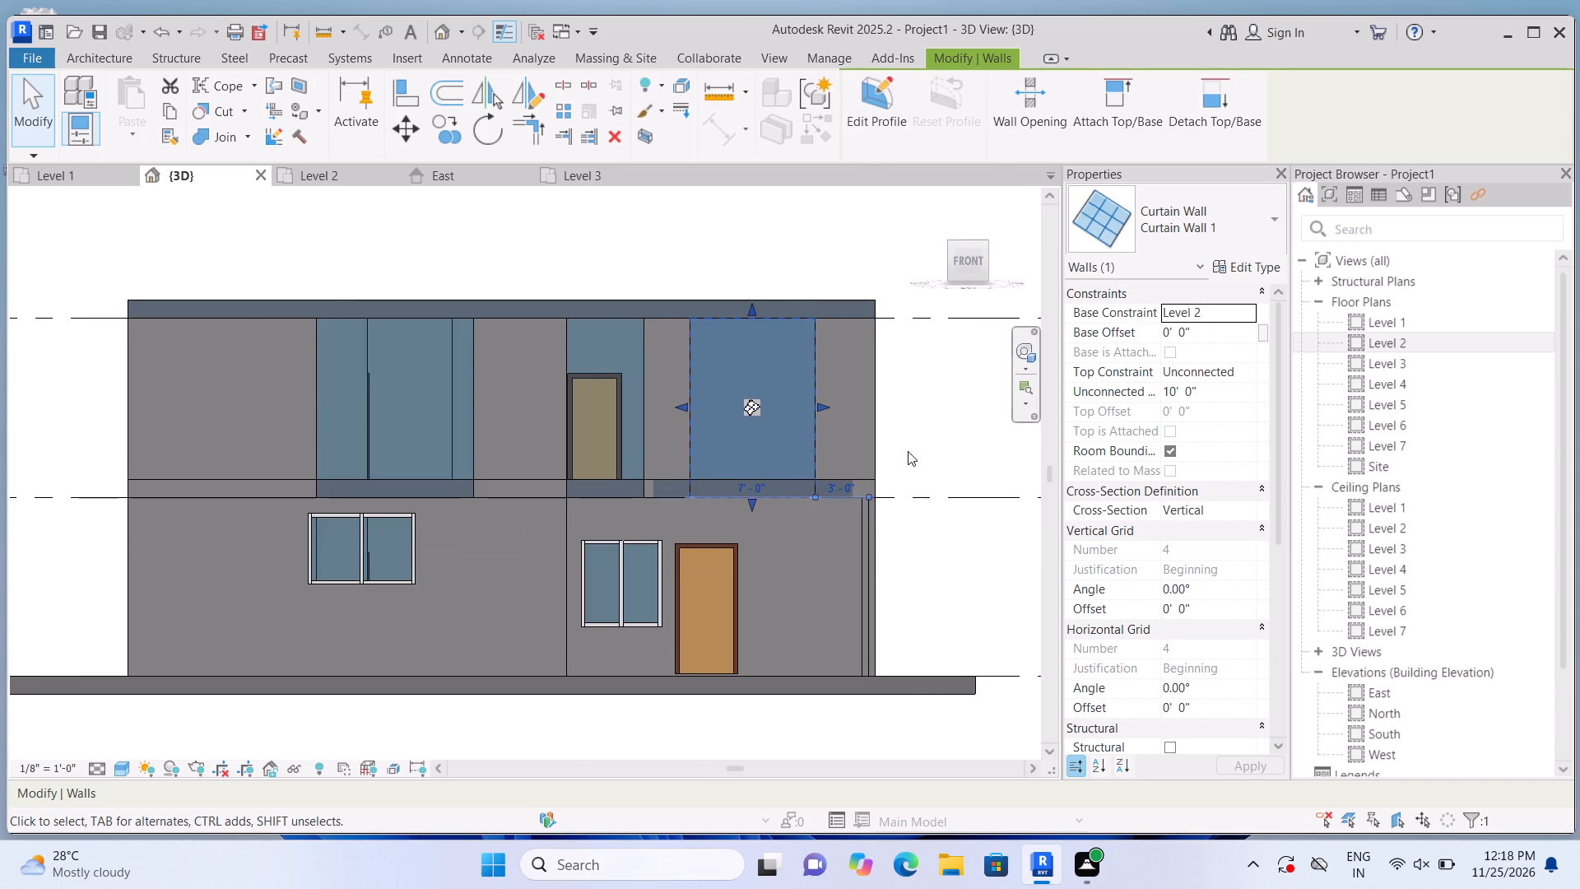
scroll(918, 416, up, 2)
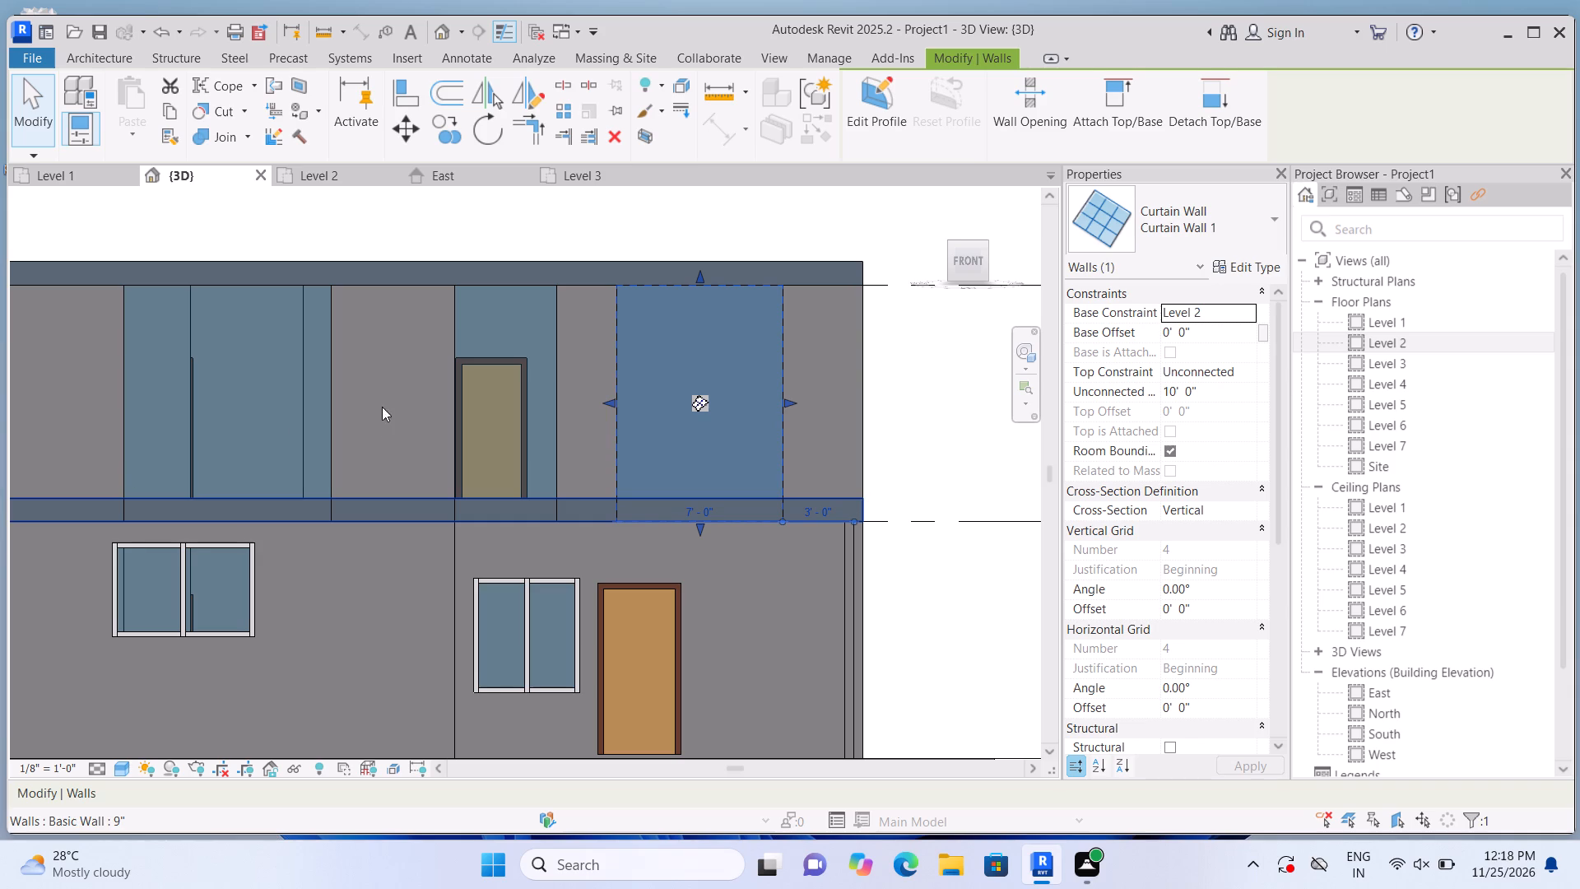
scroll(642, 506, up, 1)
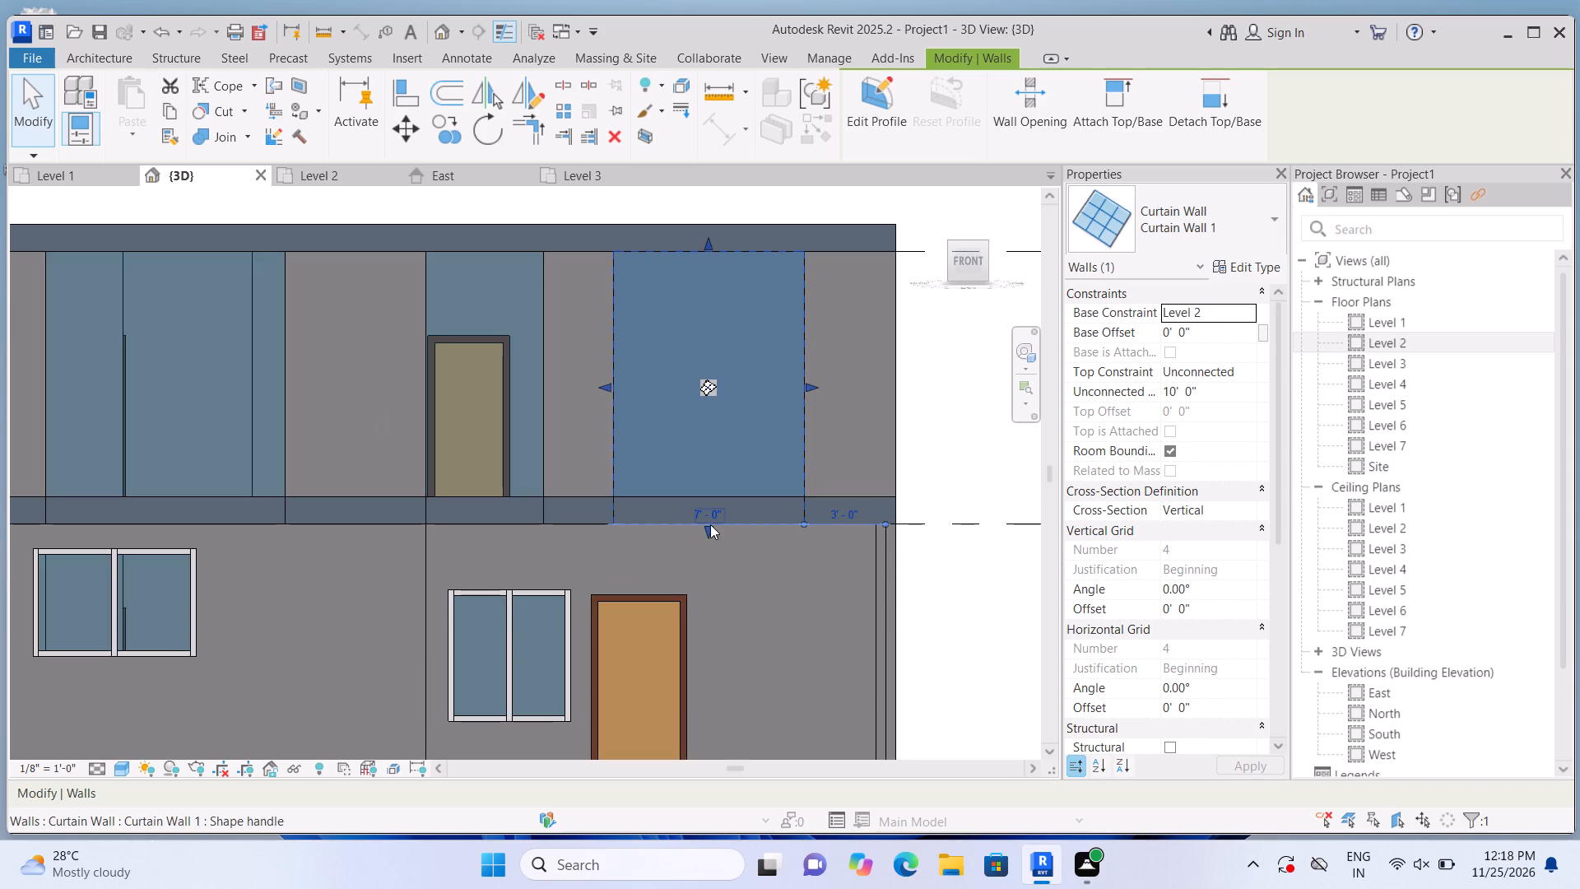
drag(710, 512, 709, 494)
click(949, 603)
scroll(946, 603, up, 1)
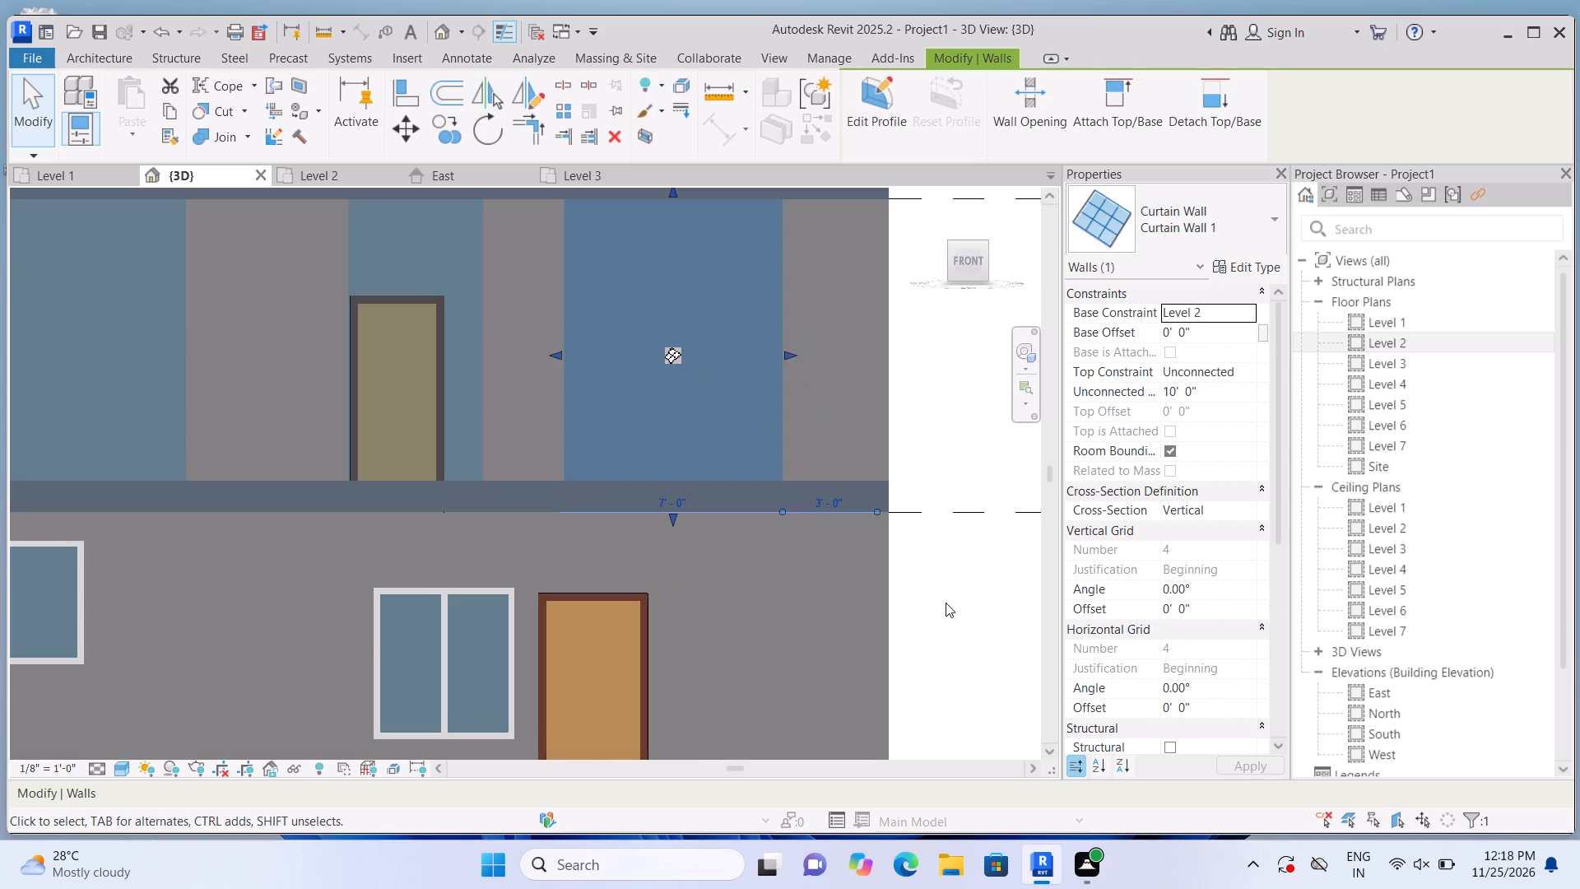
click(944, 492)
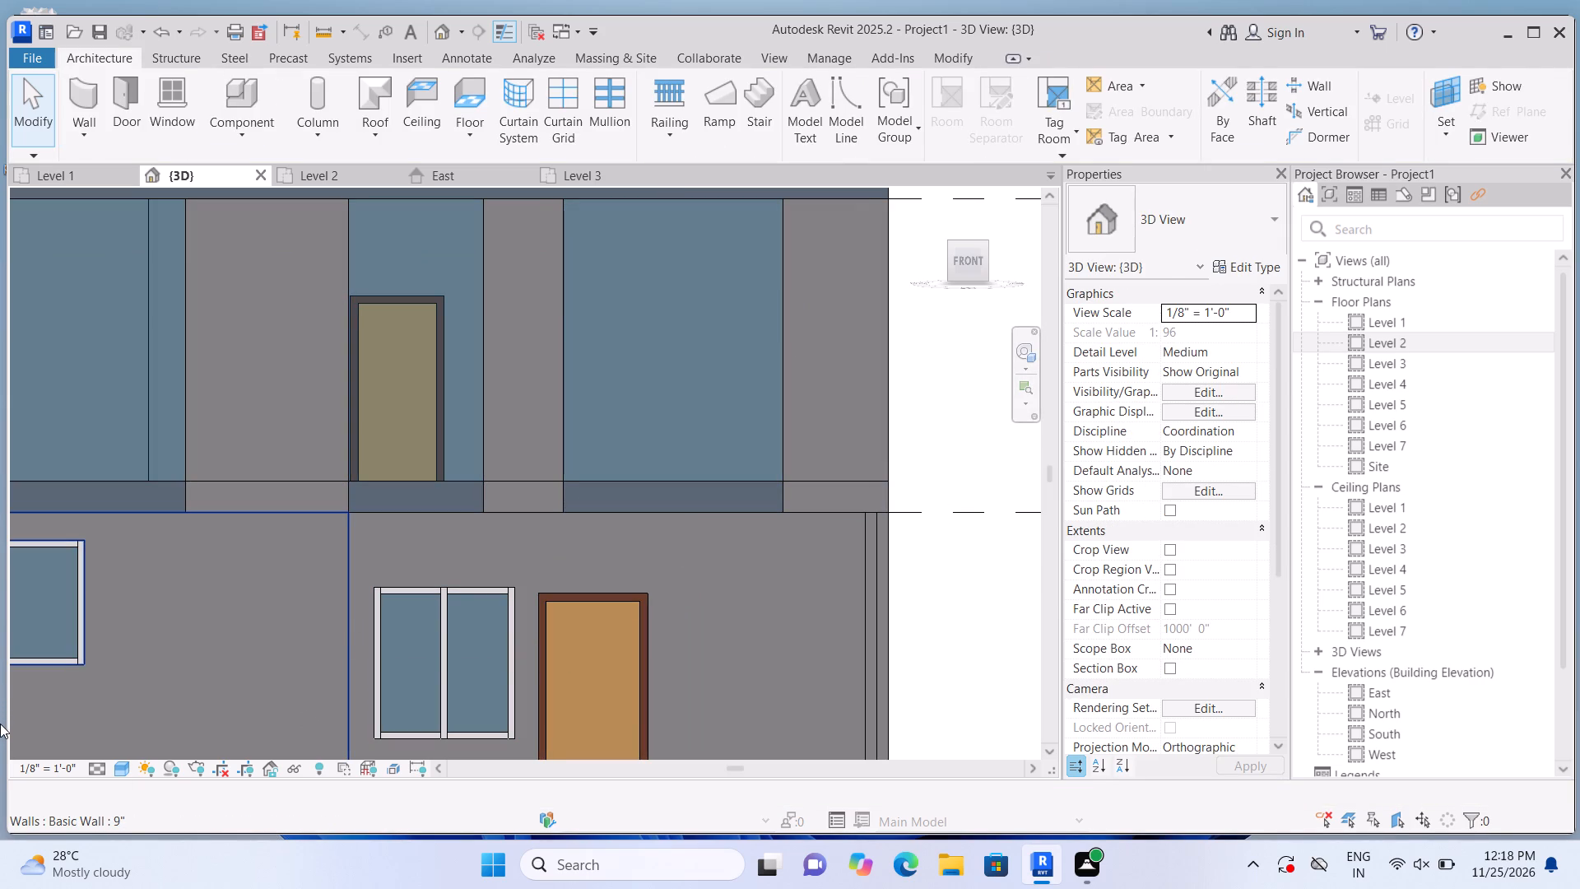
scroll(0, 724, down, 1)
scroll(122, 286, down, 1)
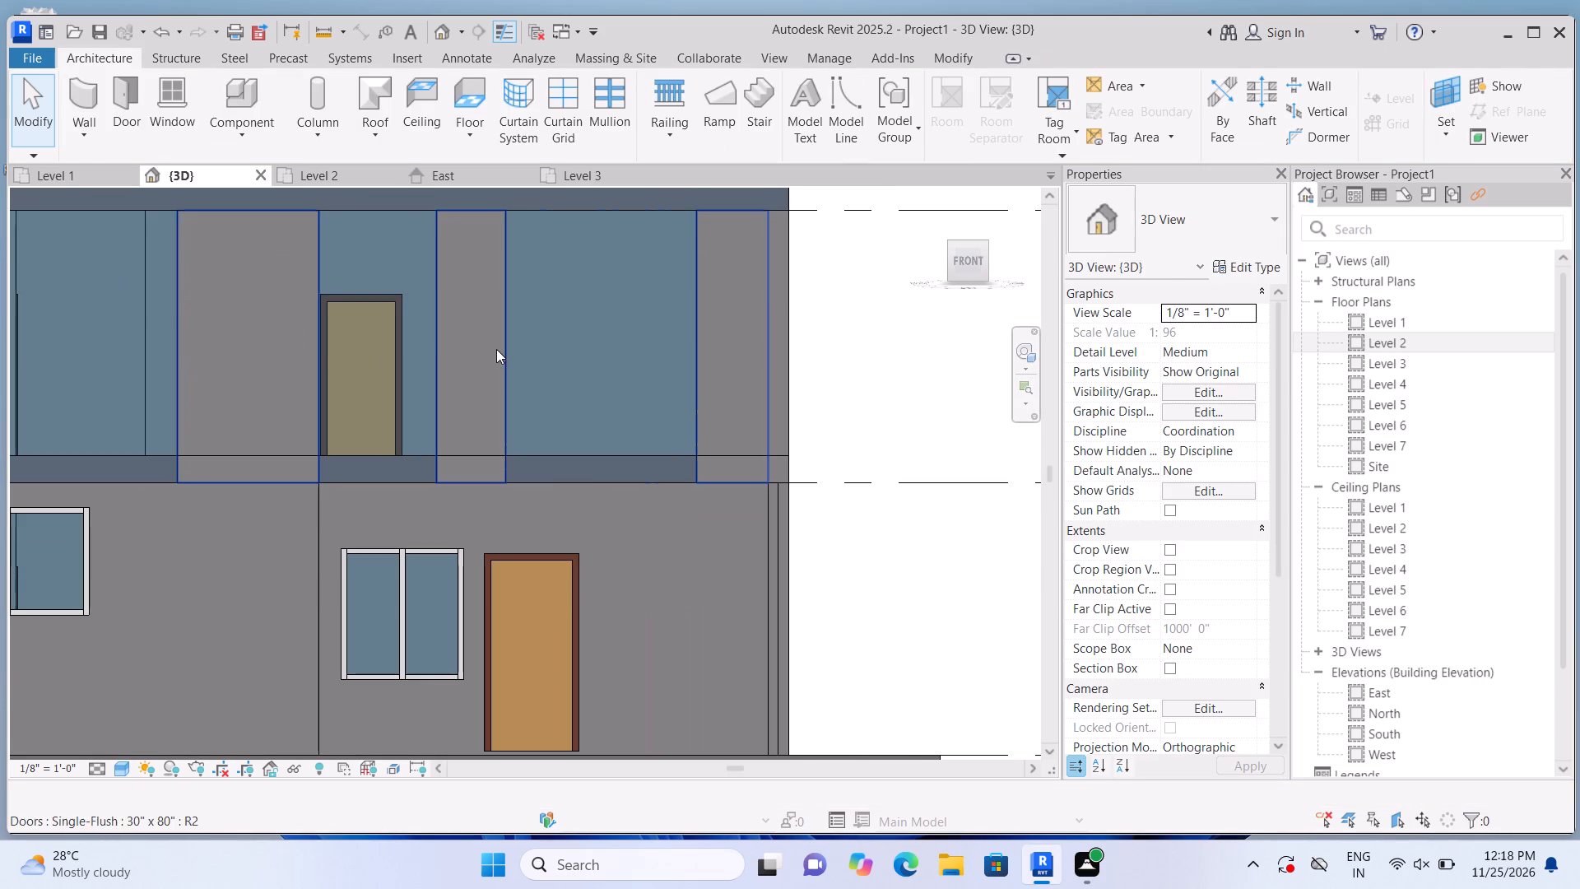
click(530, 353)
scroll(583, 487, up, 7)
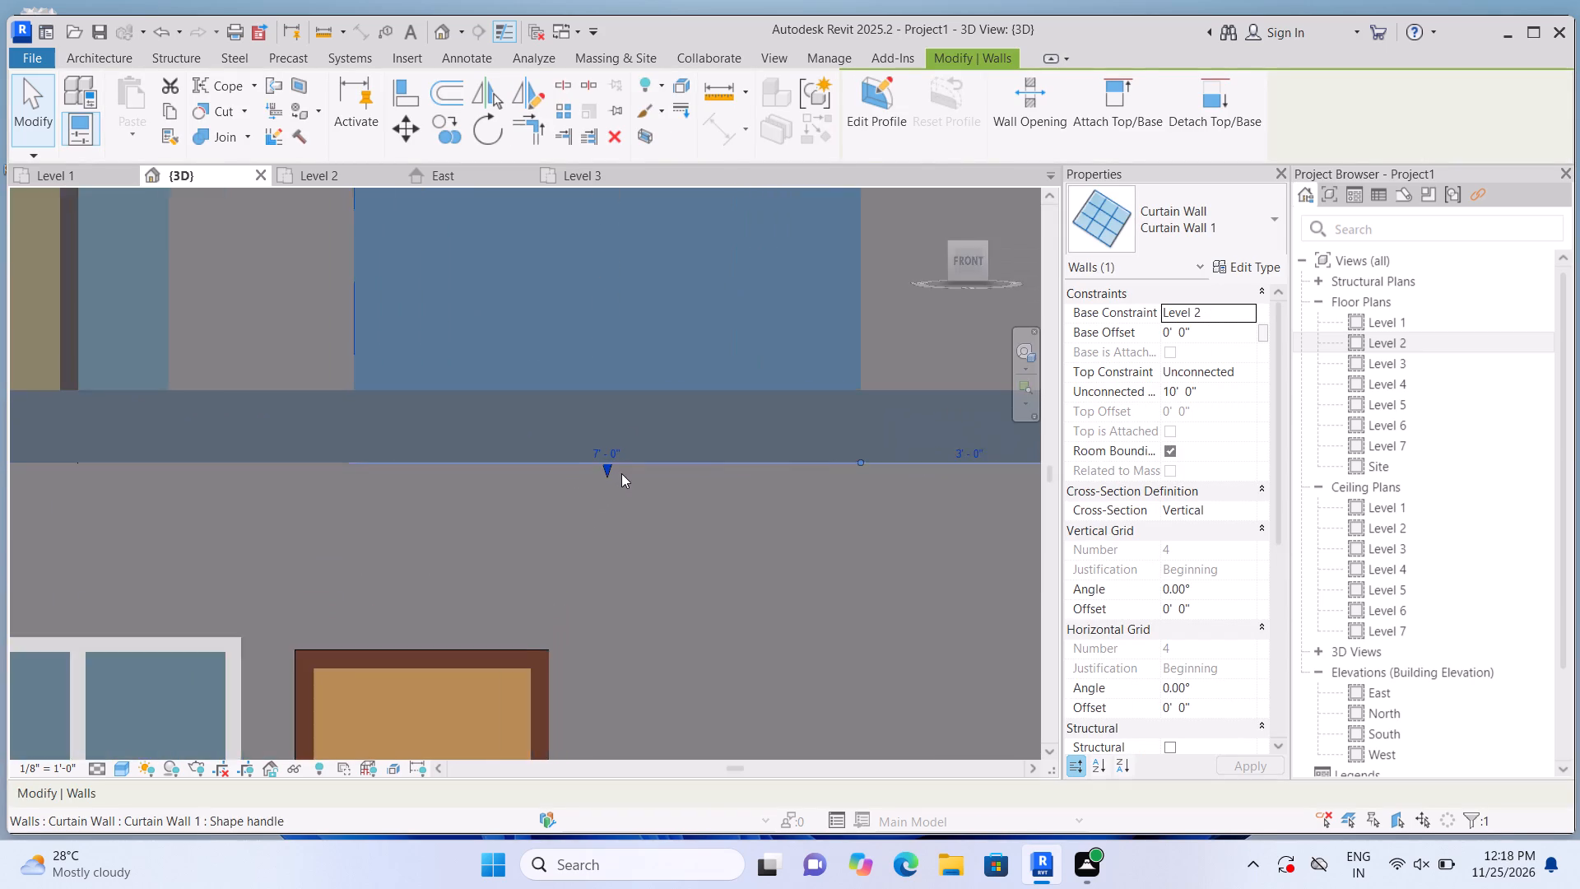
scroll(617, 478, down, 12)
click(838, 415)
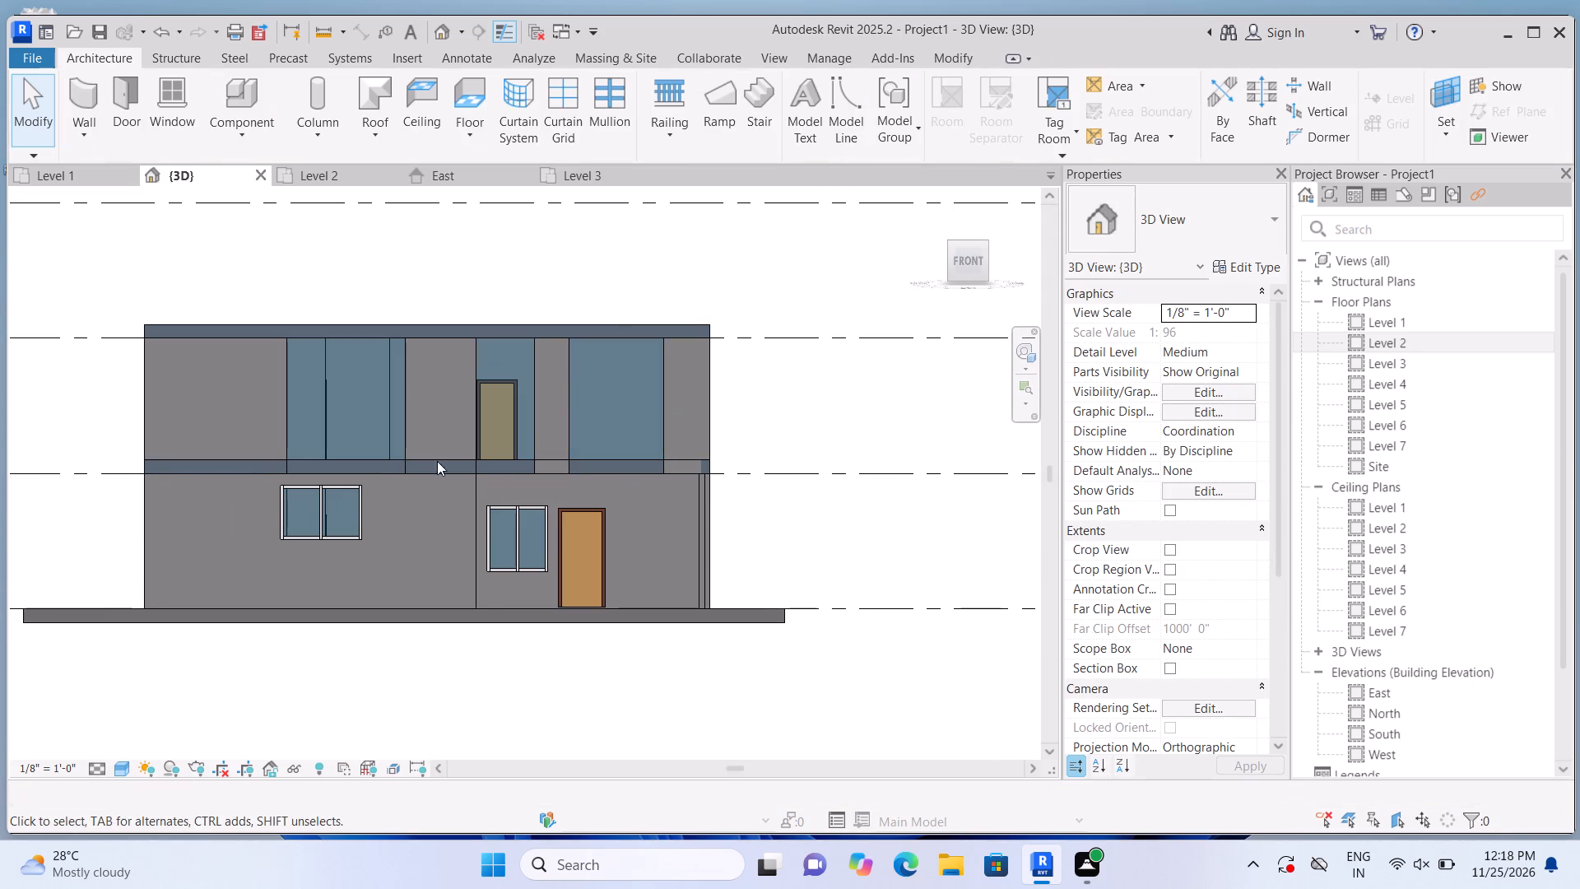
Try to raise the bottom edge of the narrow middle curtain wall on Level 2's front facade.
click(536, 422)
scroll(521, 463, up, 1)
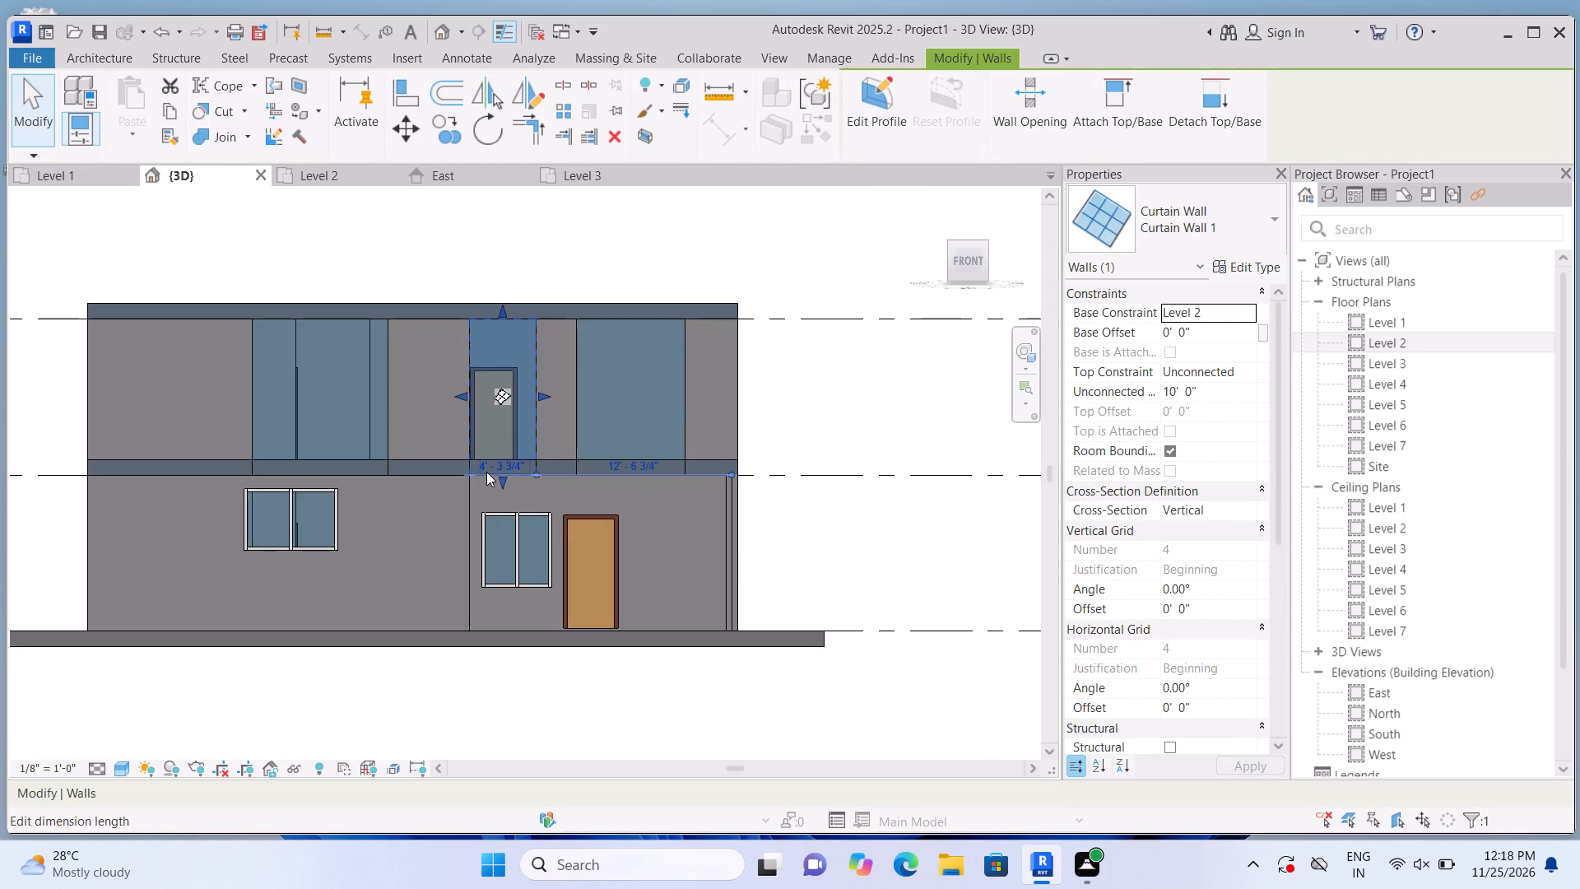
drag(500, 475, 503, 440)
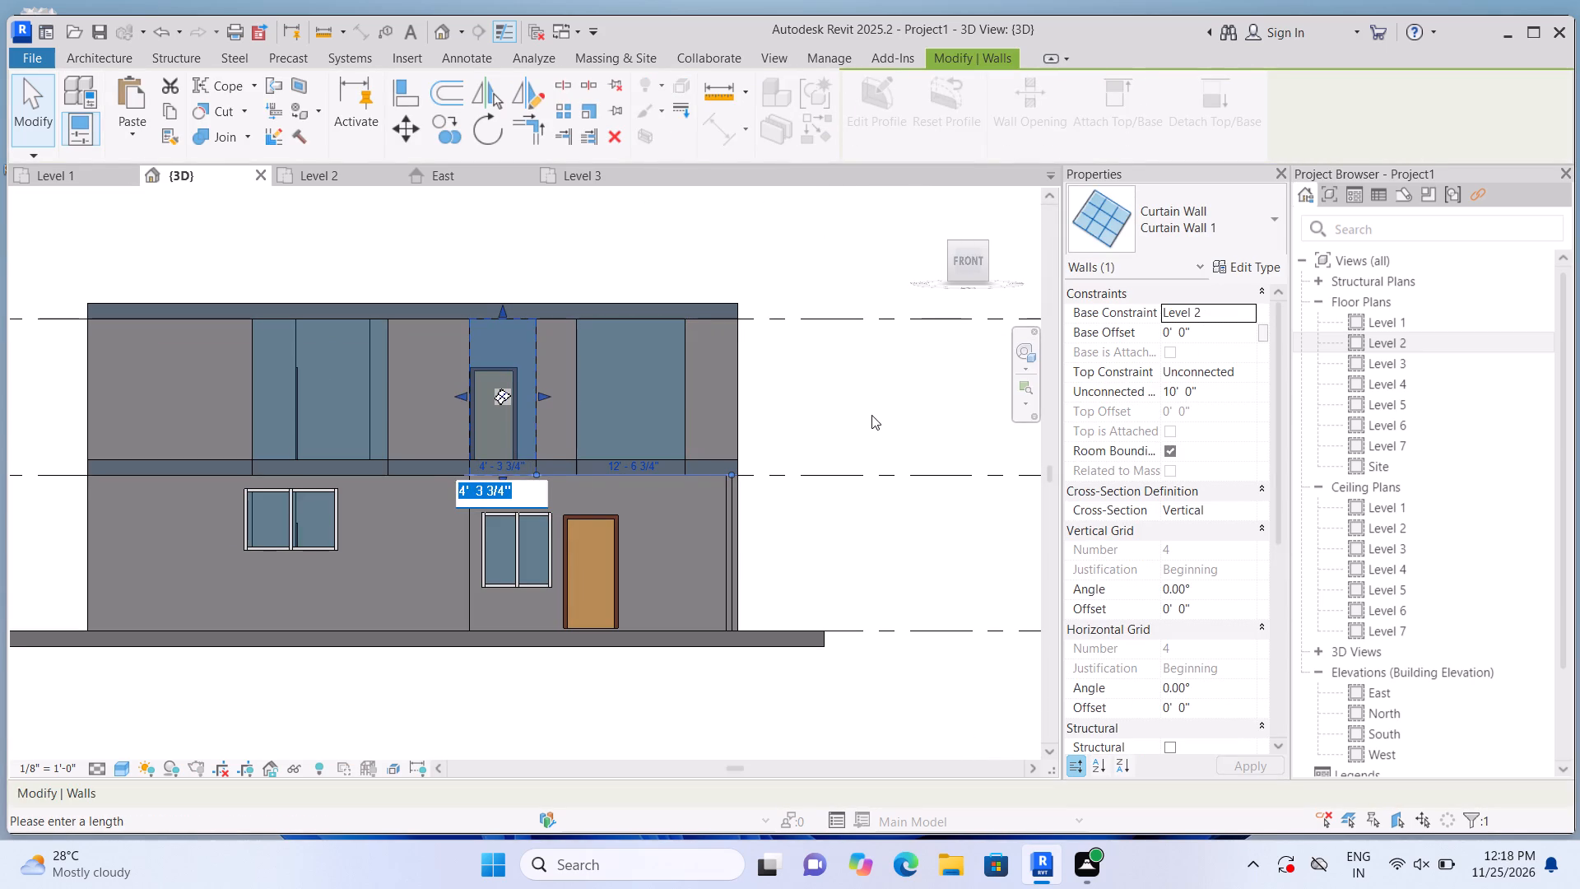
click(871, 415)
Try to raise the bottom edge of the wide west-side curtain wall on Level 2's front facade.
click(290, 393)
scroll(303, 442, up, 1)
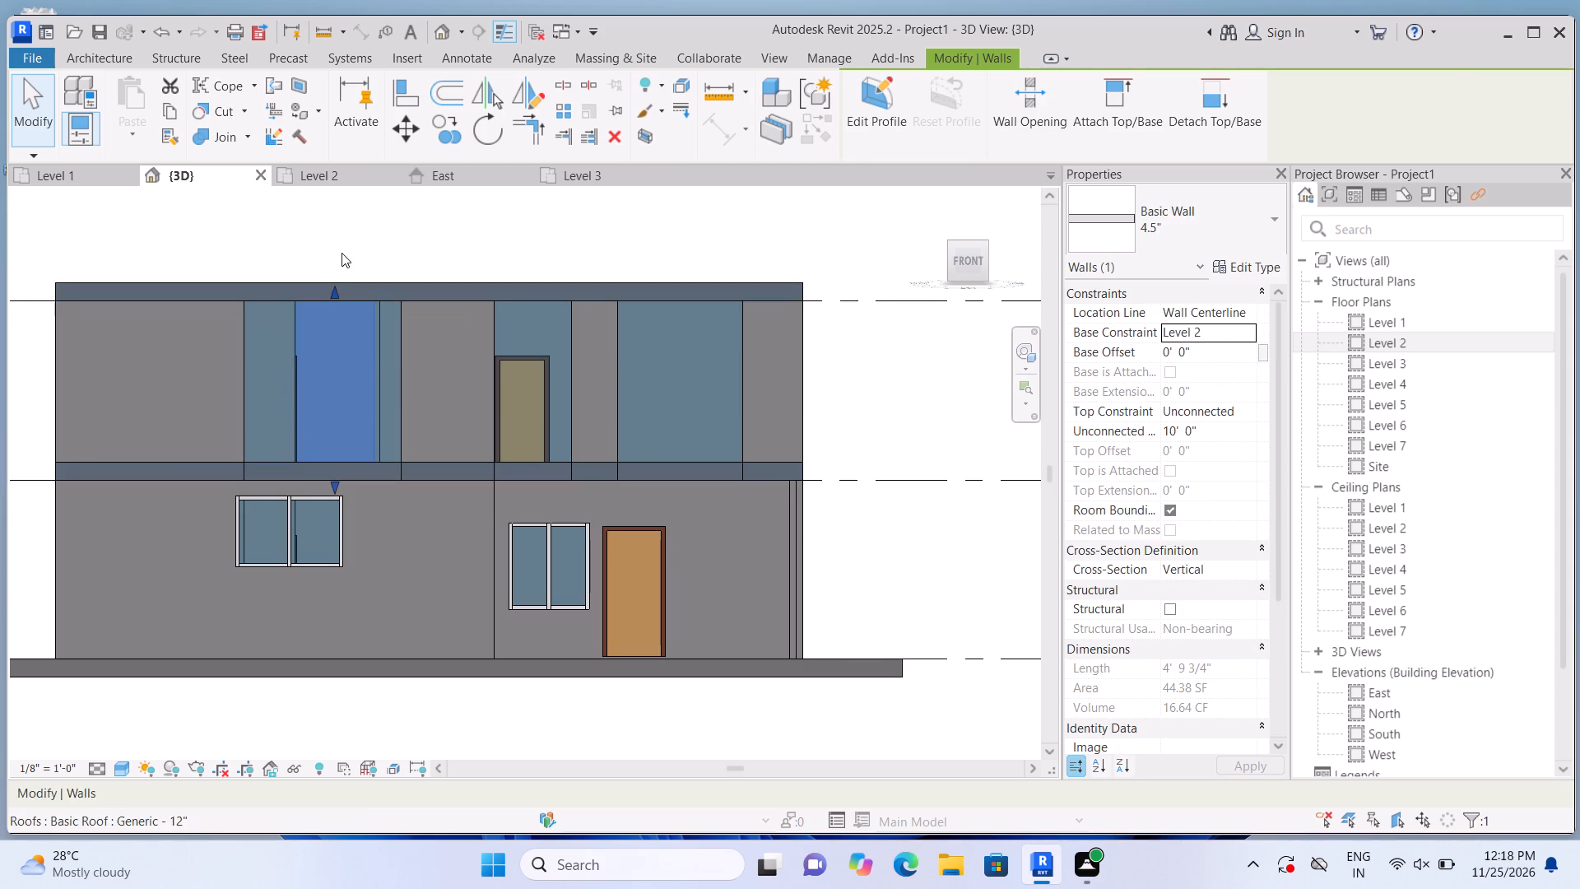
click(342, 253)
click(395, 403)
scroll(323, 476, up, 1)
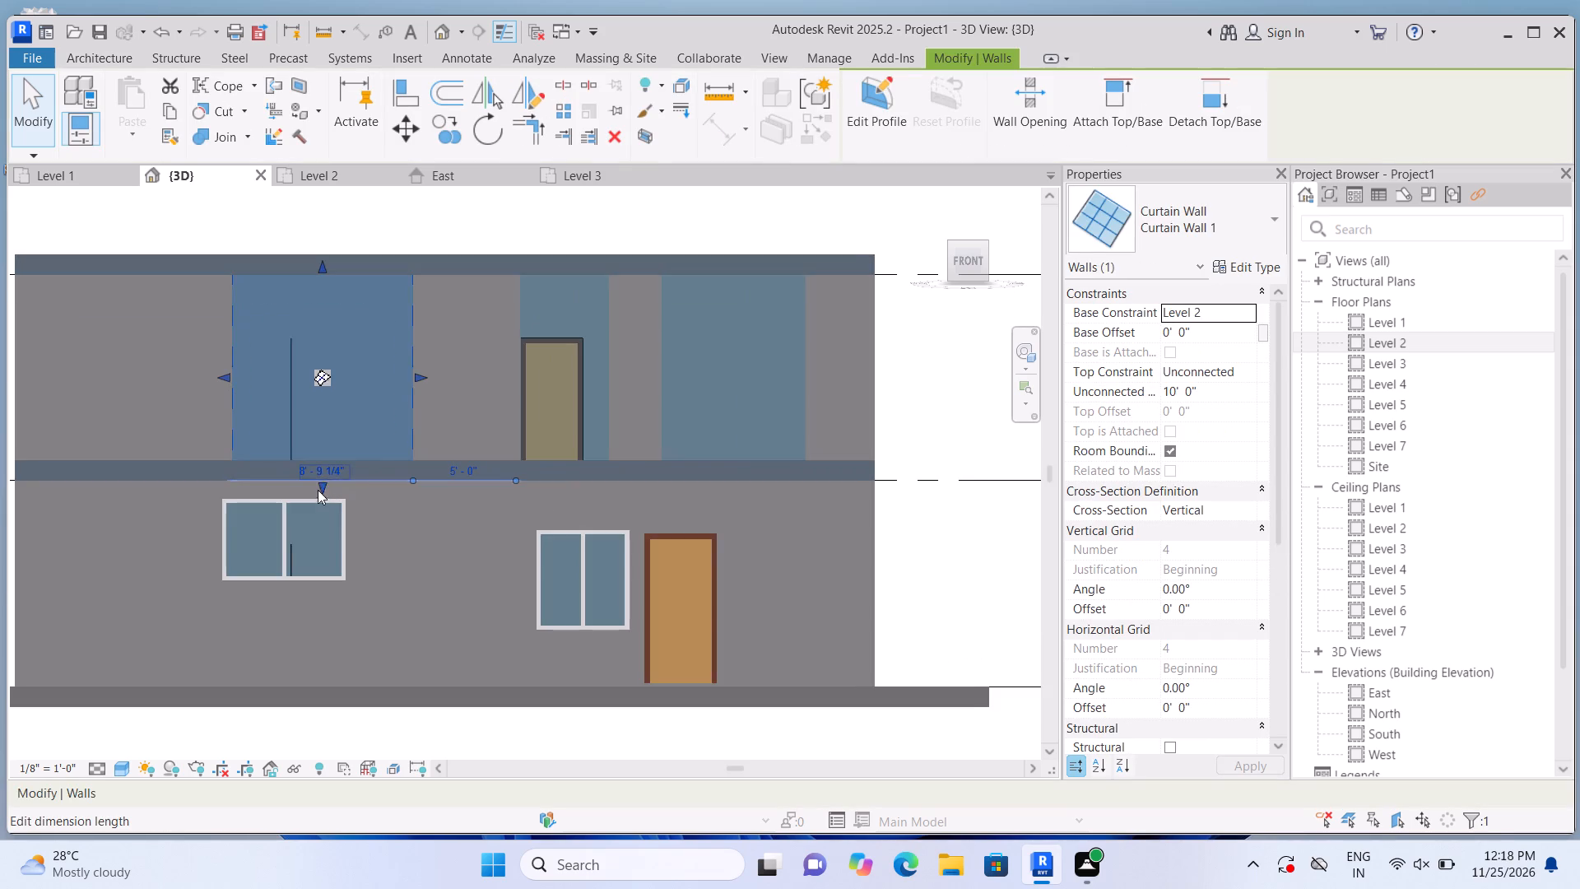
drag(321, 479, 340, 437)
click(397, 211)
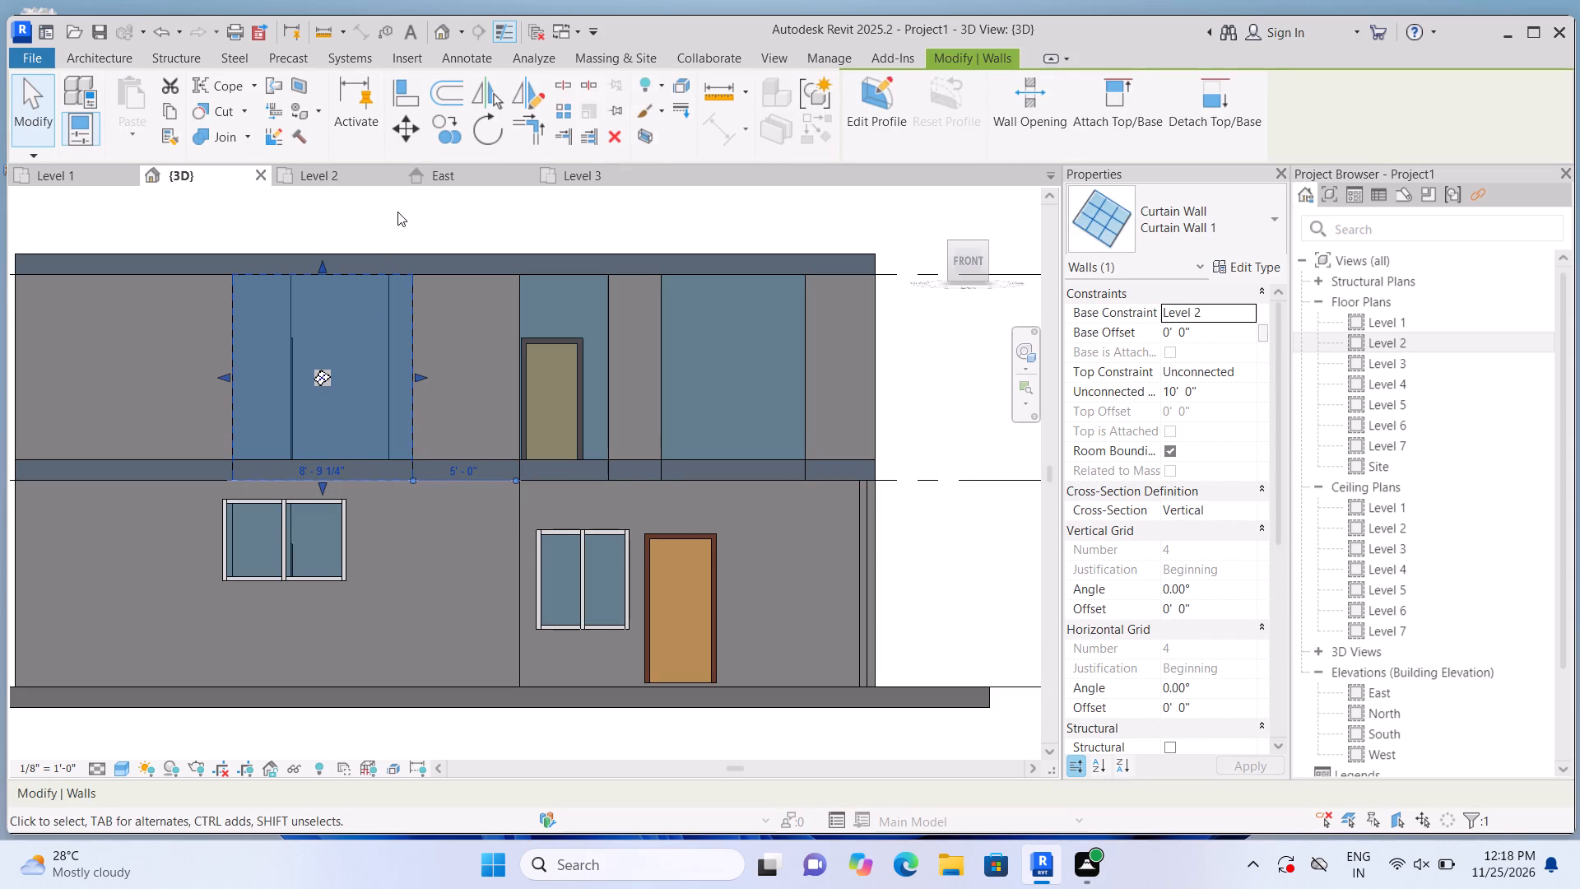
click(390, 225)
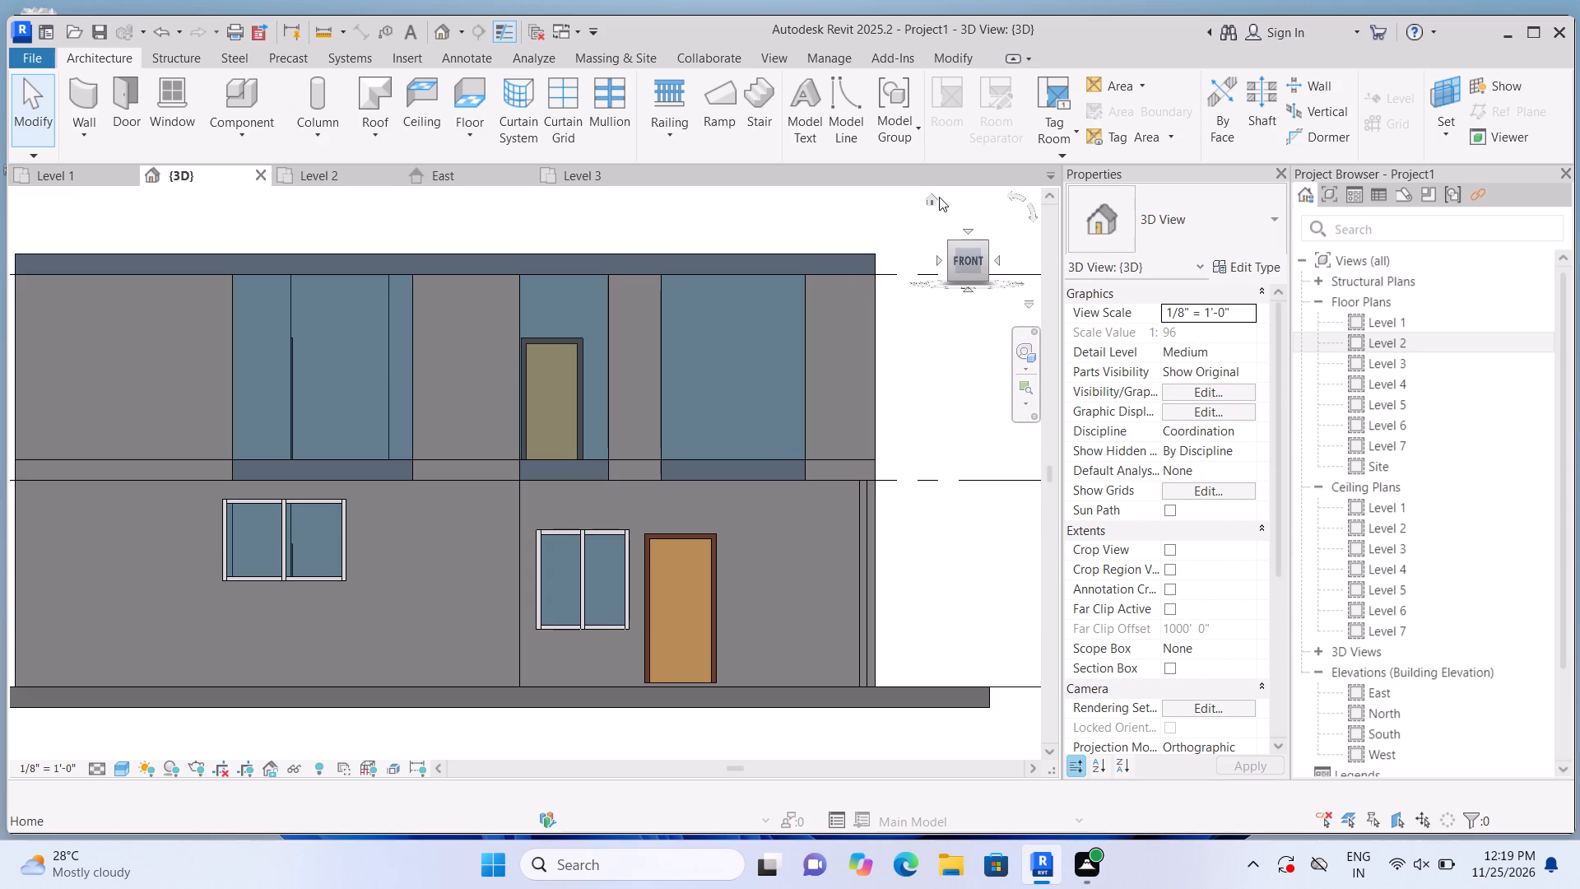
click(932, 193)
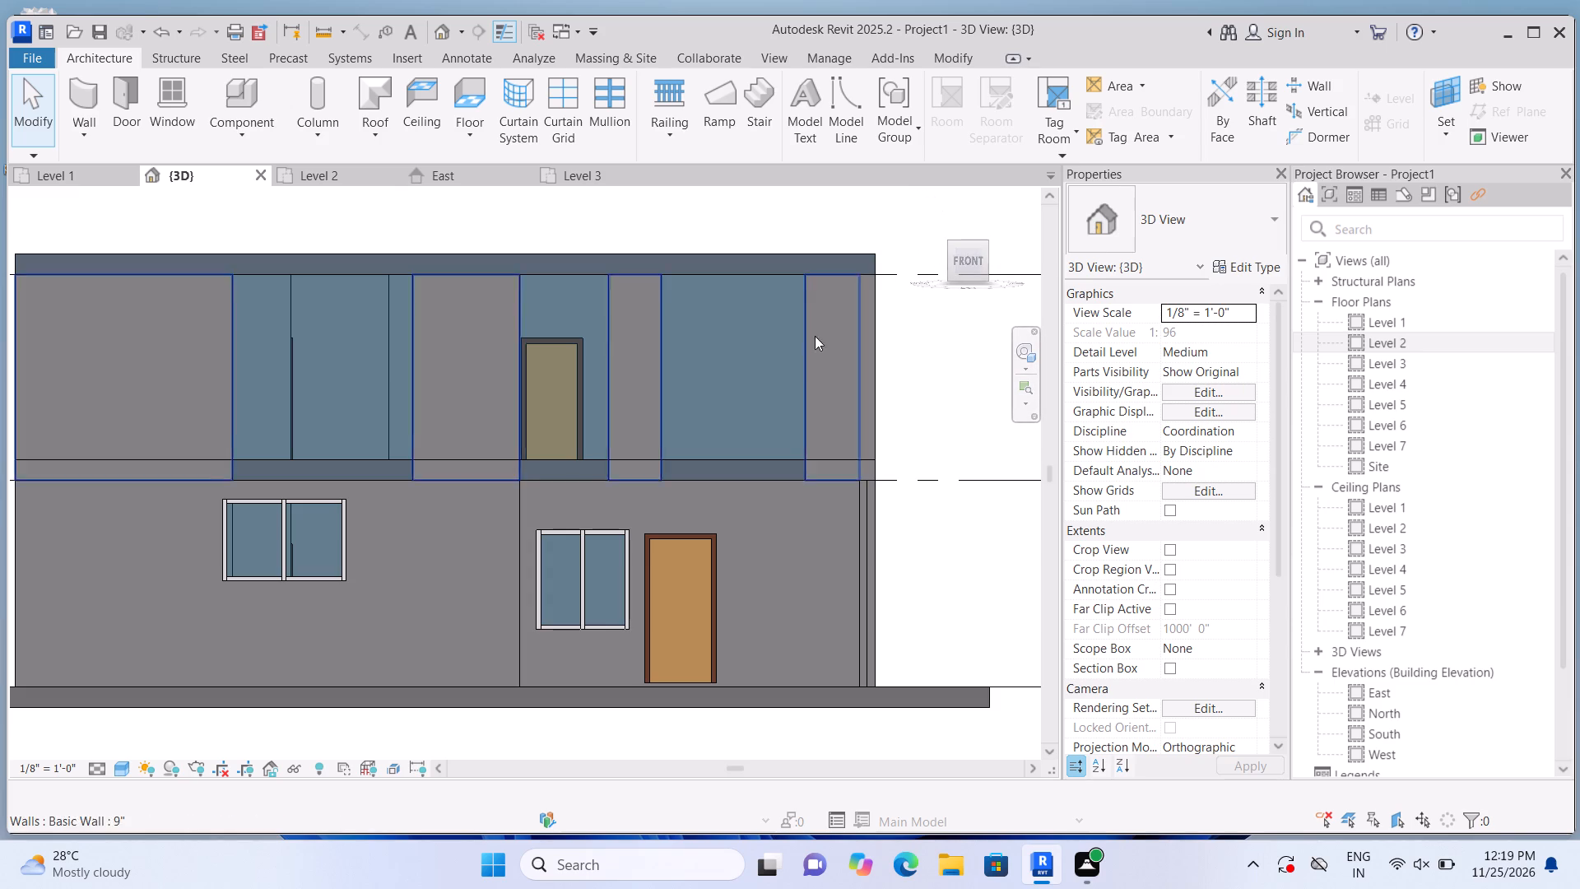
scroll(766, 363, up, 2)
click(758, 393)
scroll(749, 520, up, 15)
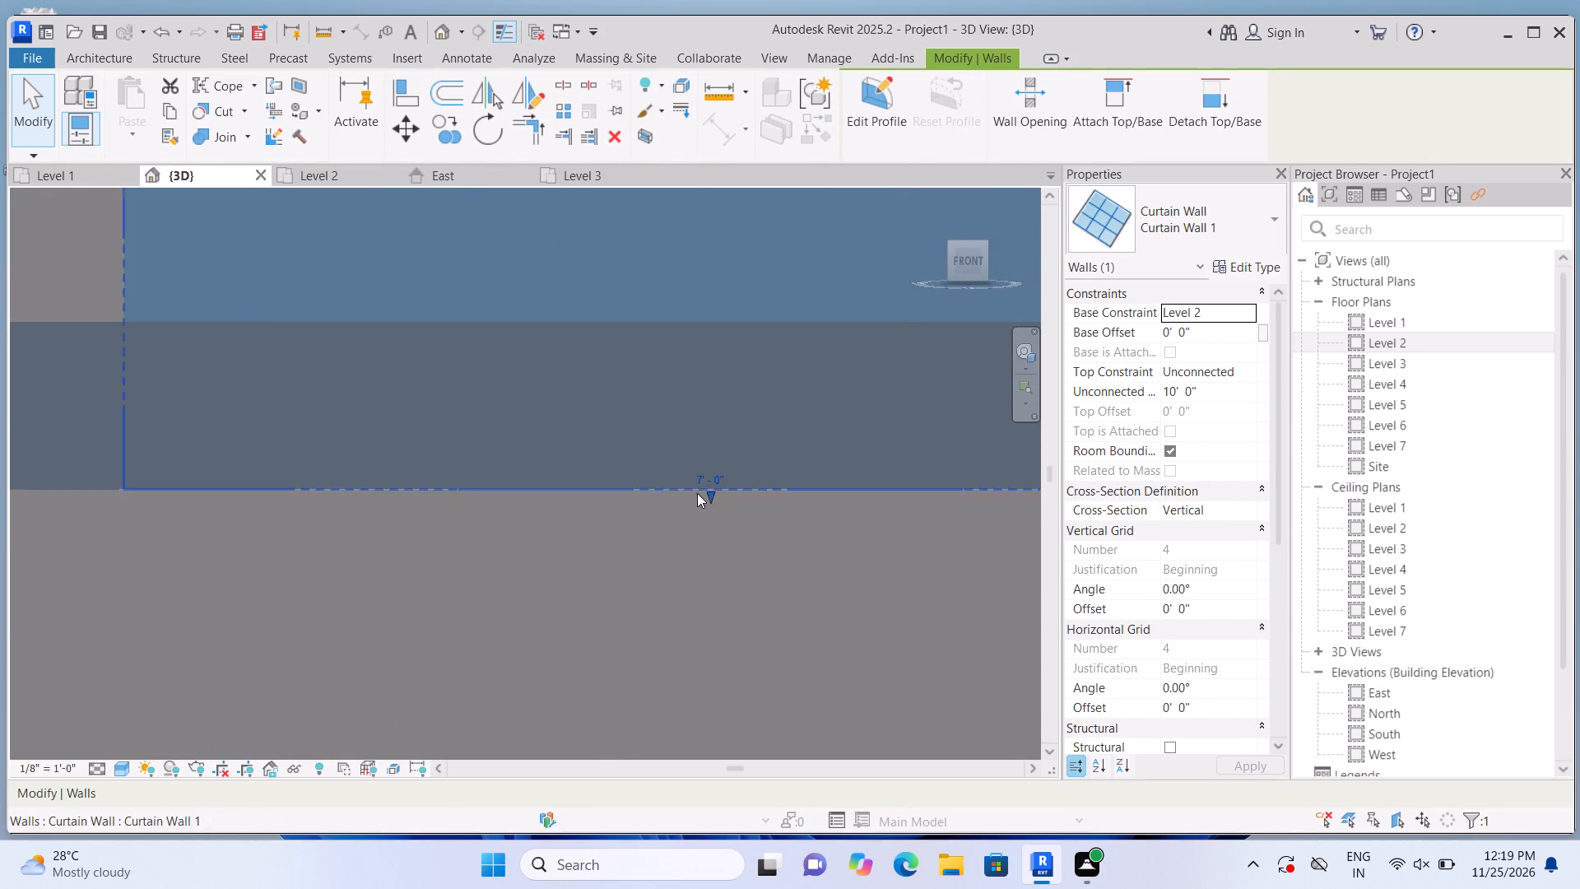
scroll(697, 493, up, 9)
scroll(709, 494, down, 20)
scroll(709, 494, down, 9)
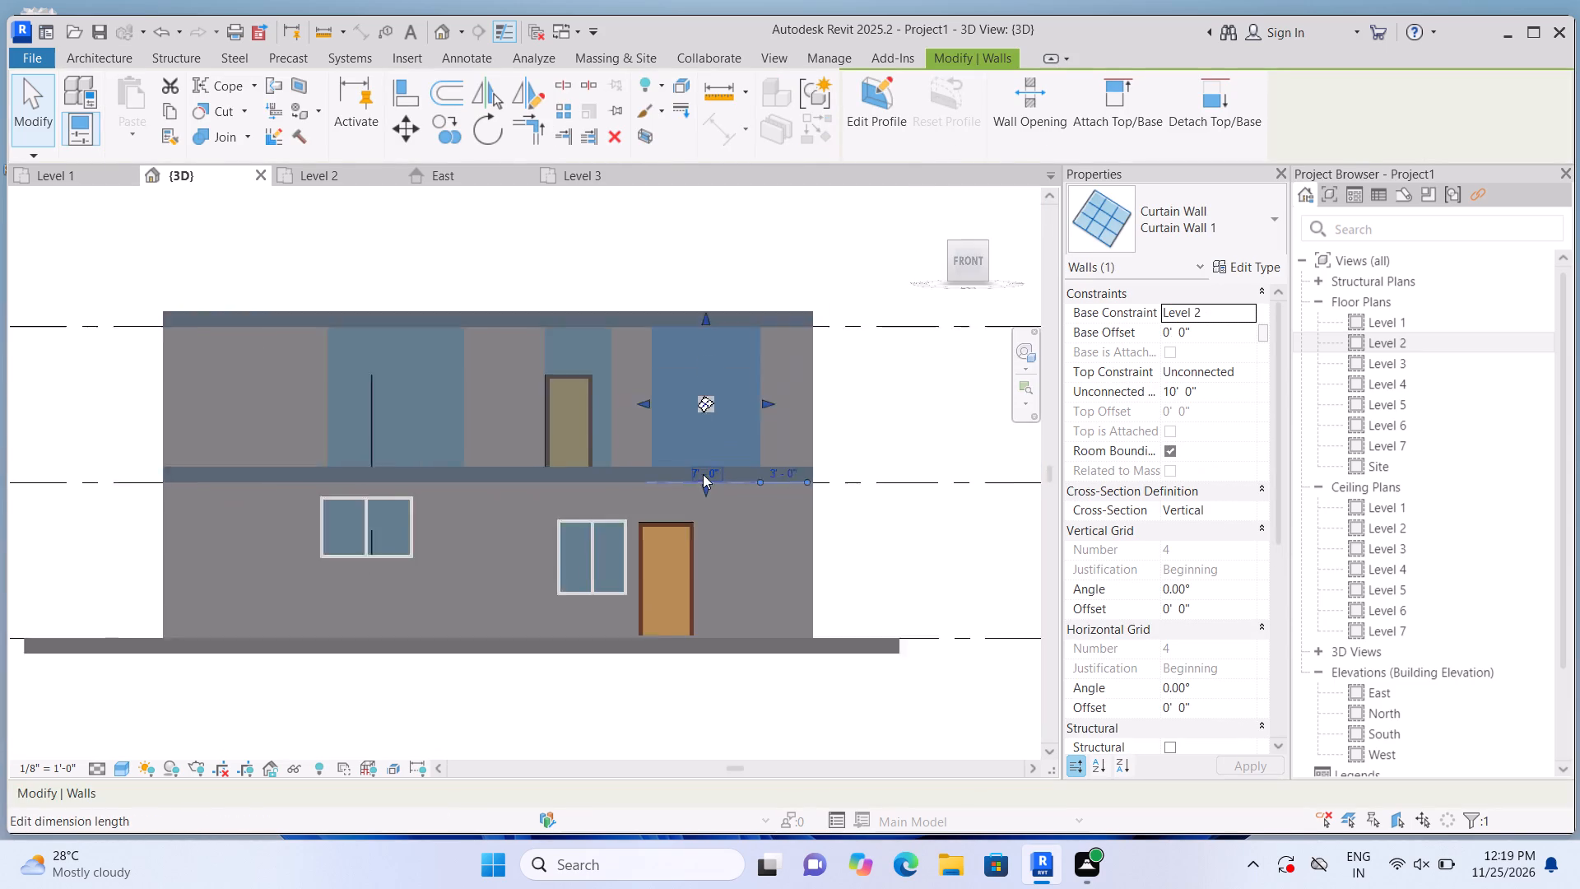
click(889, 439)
From the angled home view, raise the base of the front facade's east-end Level 2 curtain wall by about 1'-8 1/2".
click(932, 199)
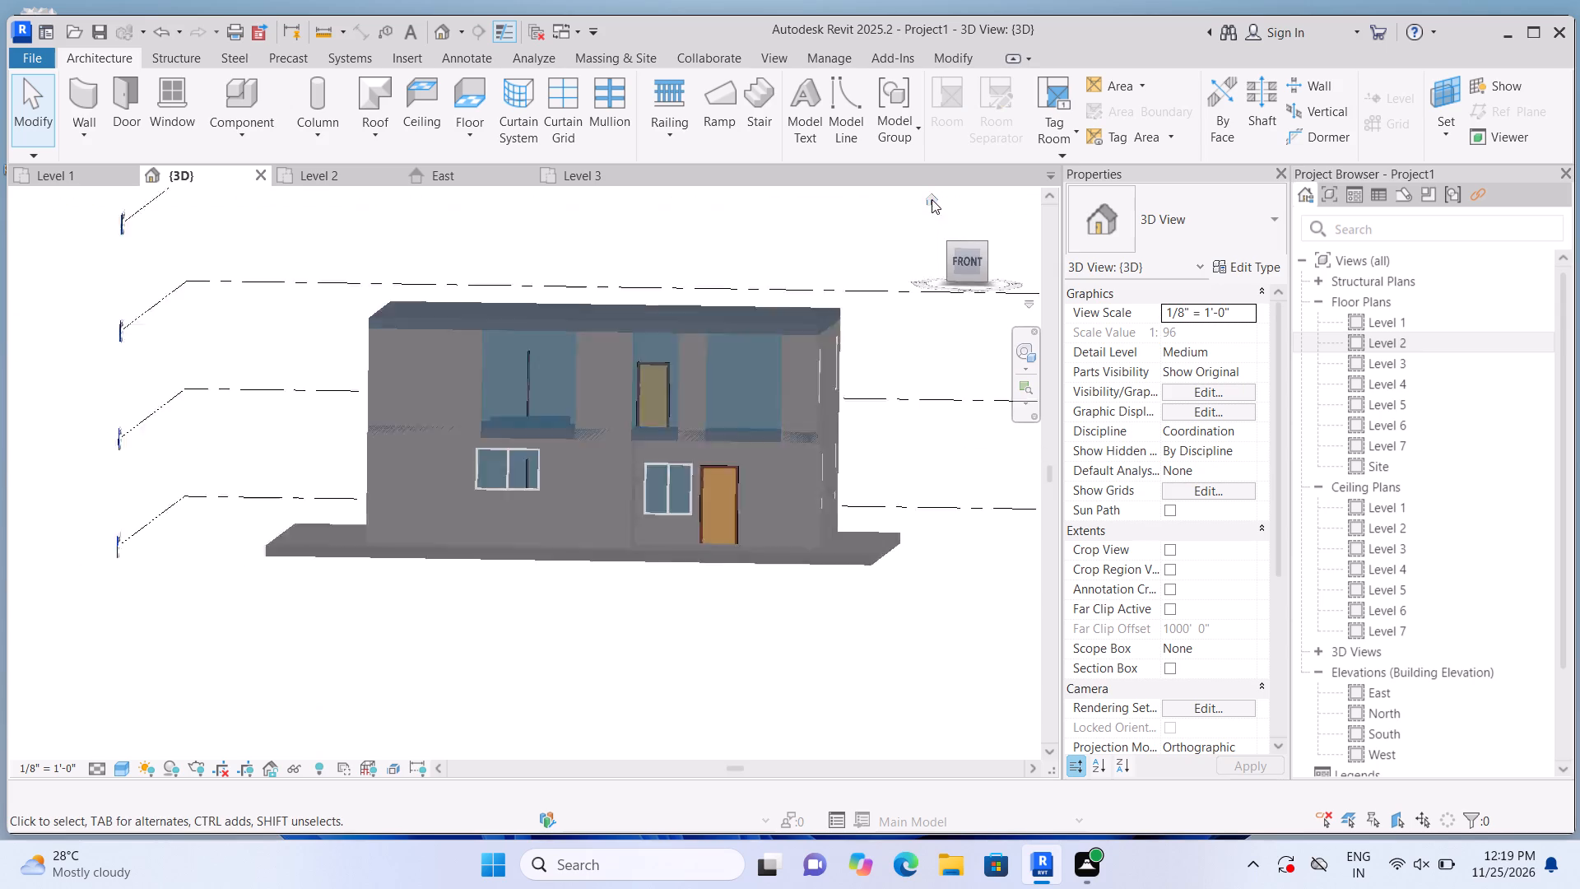
middle_drag(171, 728, 167, 592)
shift+scroll(171, 728, up, 1)
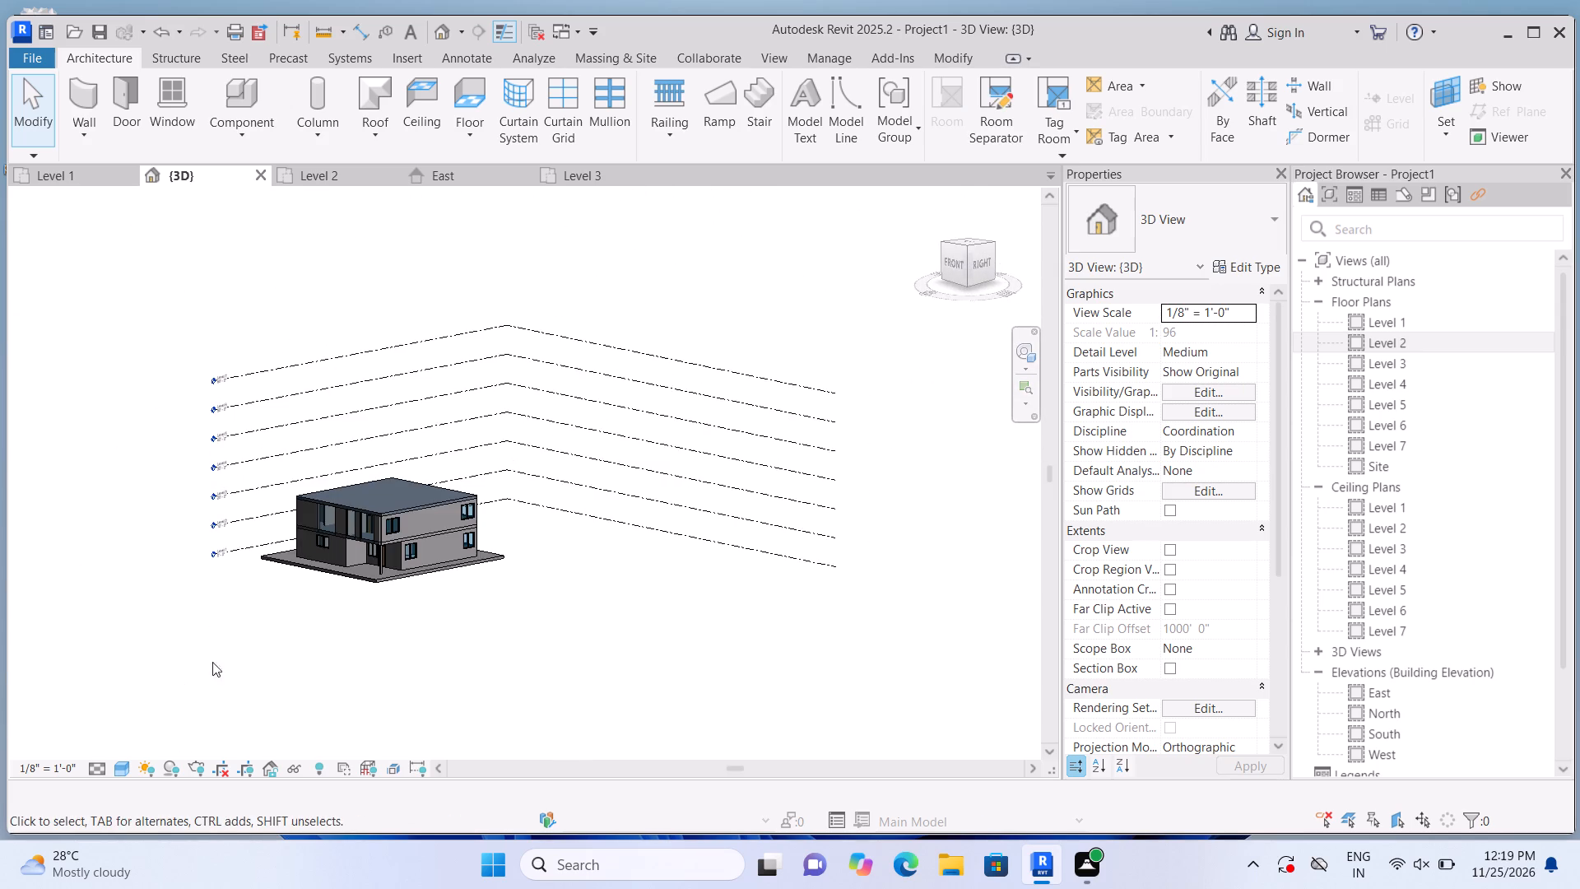
shift+middle_drag(203, 687, 188, 691)
scroll(193, 618, up, 5)
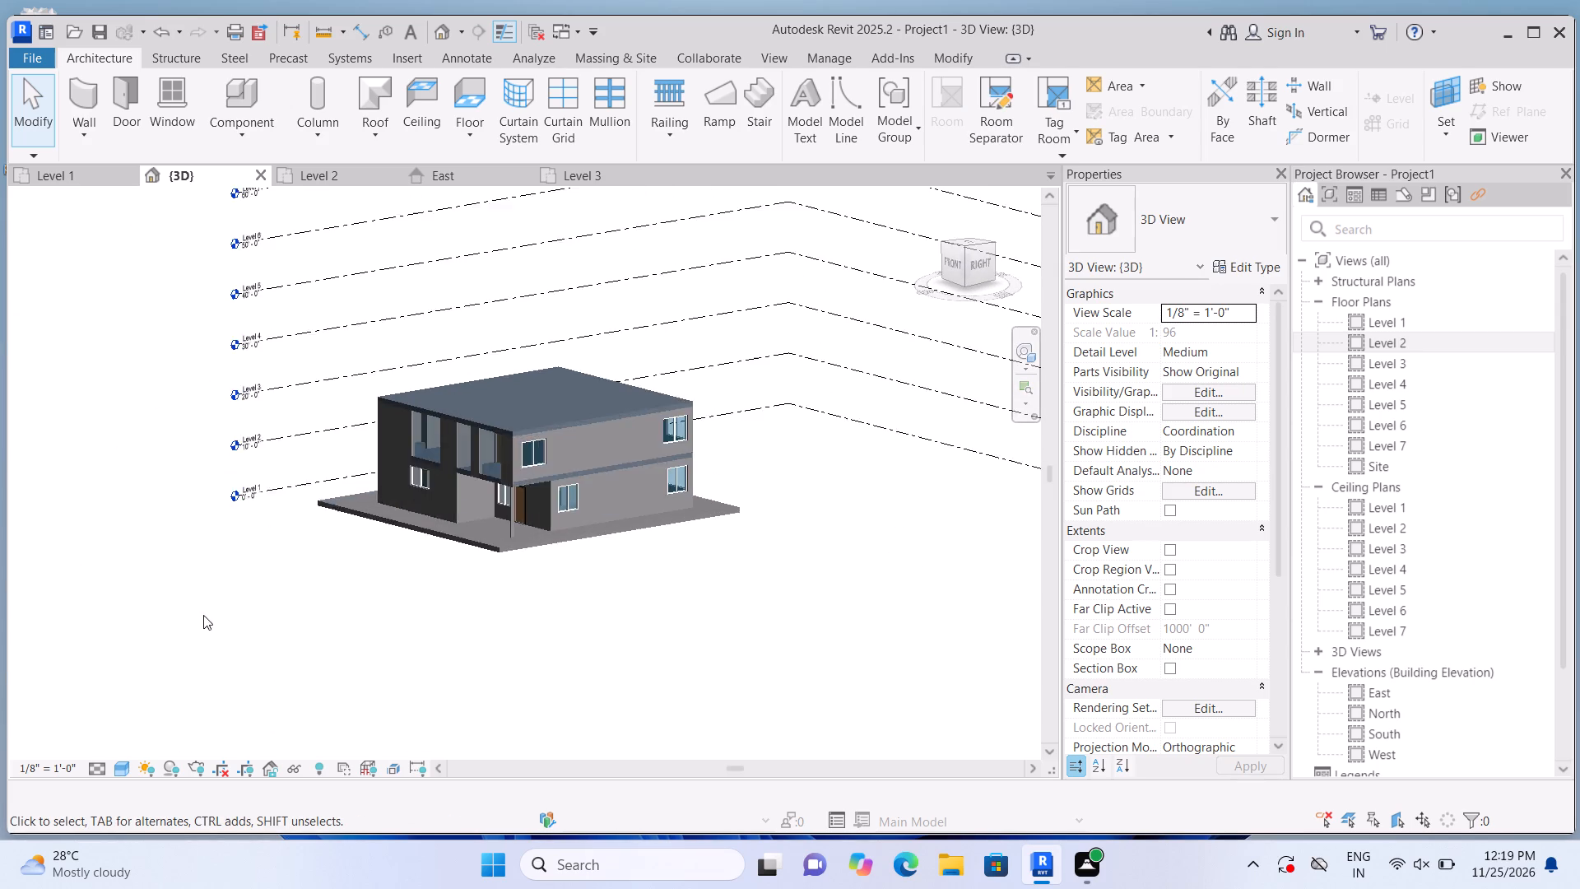
scroll(203, 615, up, 2)
middle_drag(583, 530, 506, 725)
scroll(533, 697, up, 6)
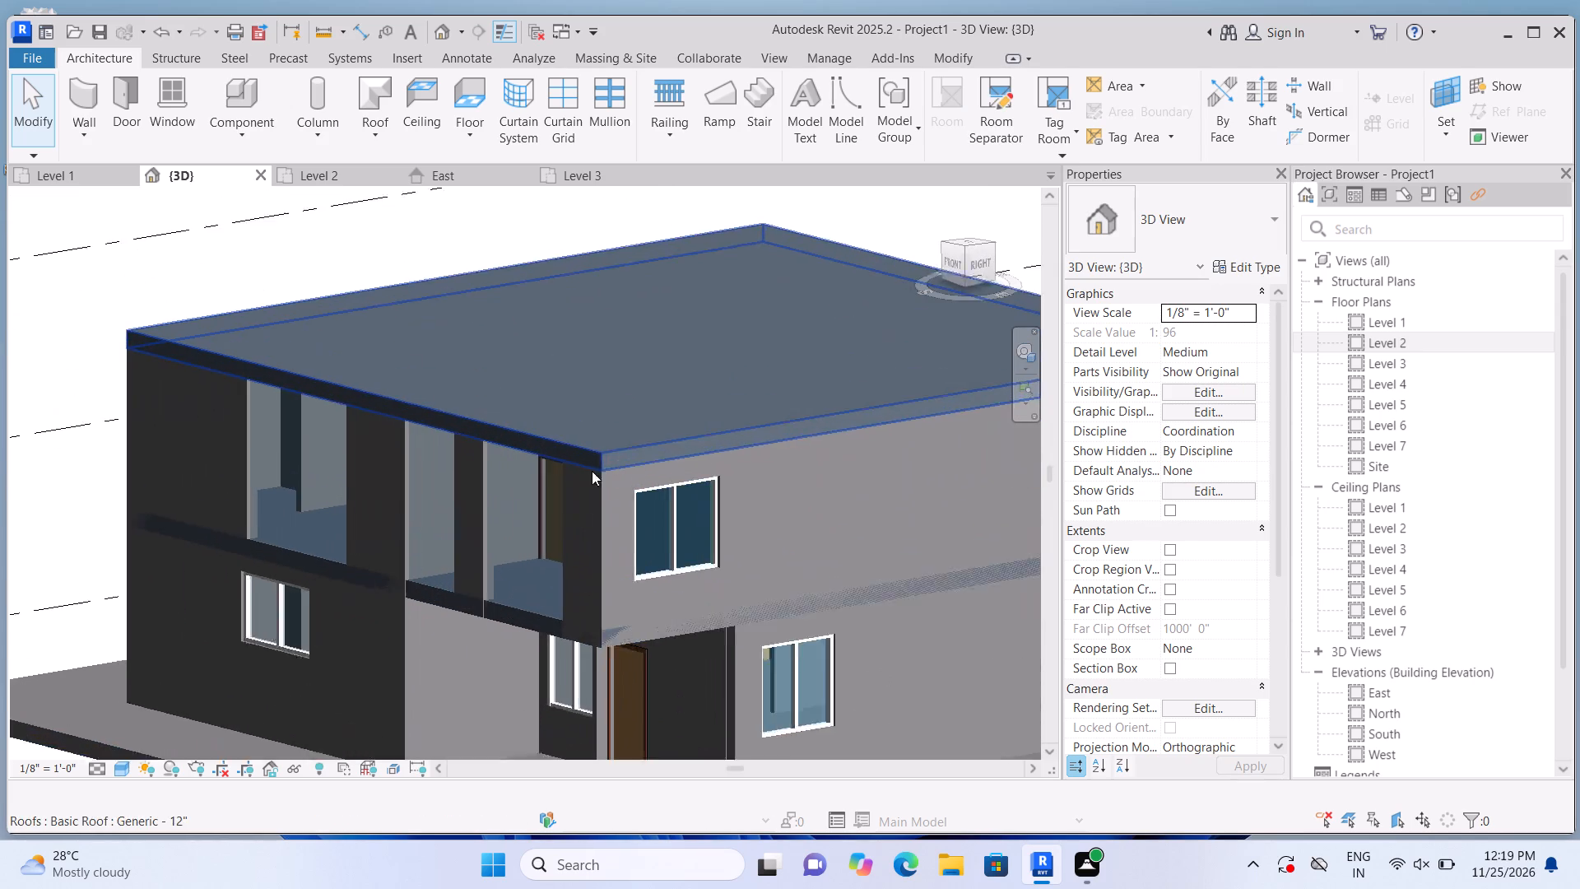
scroll(592, 471, up, 1)
click(546, 500)
scroll(539, 638, up, 6)
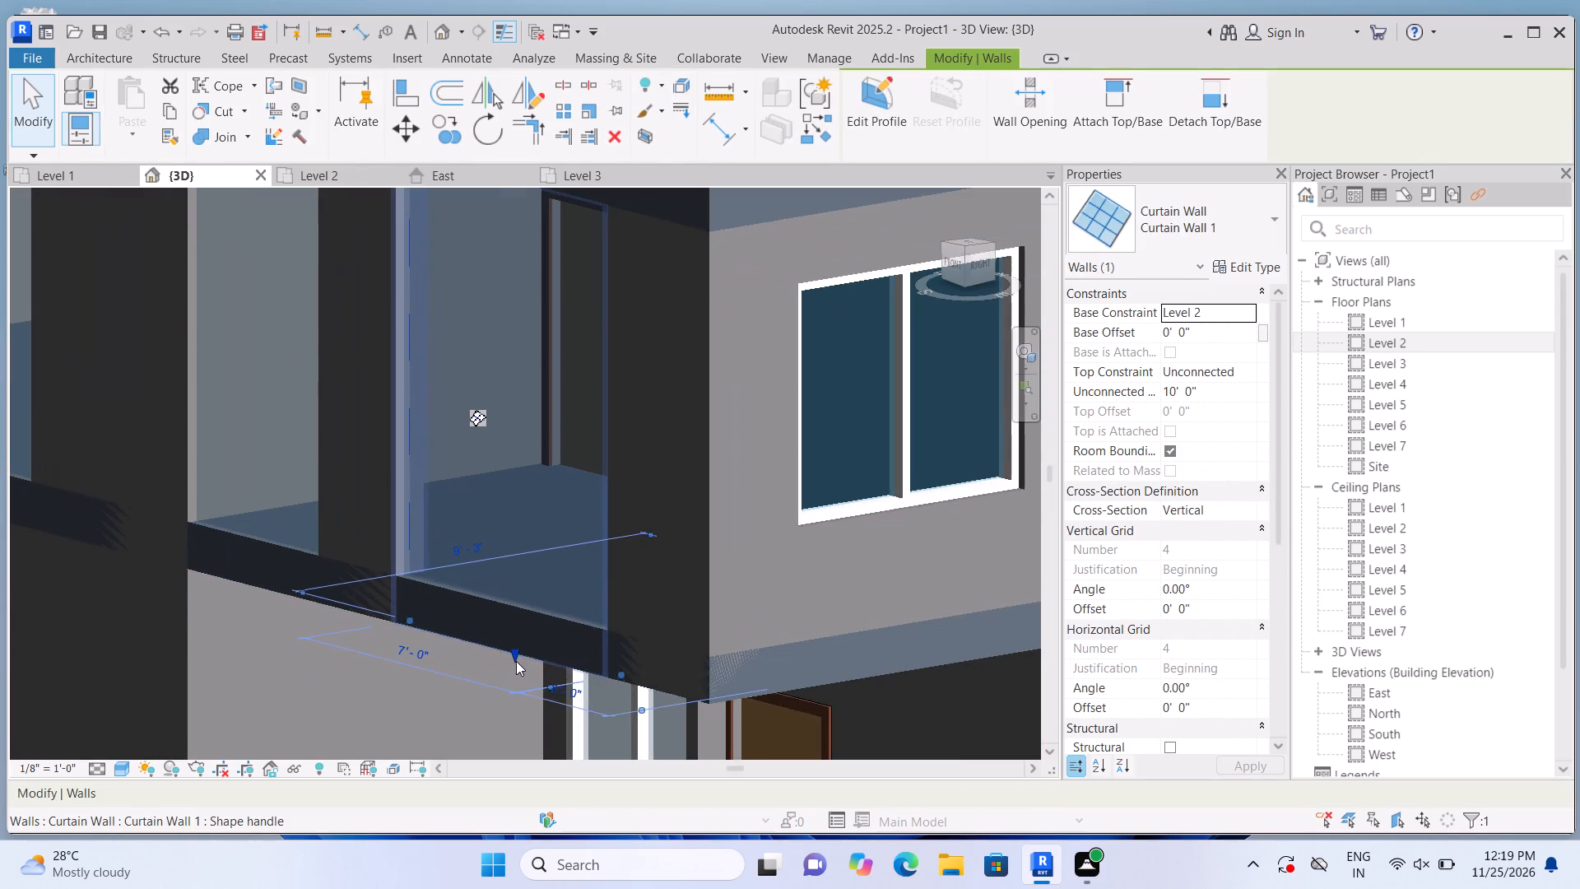
scroll(523, 659, up, 3)
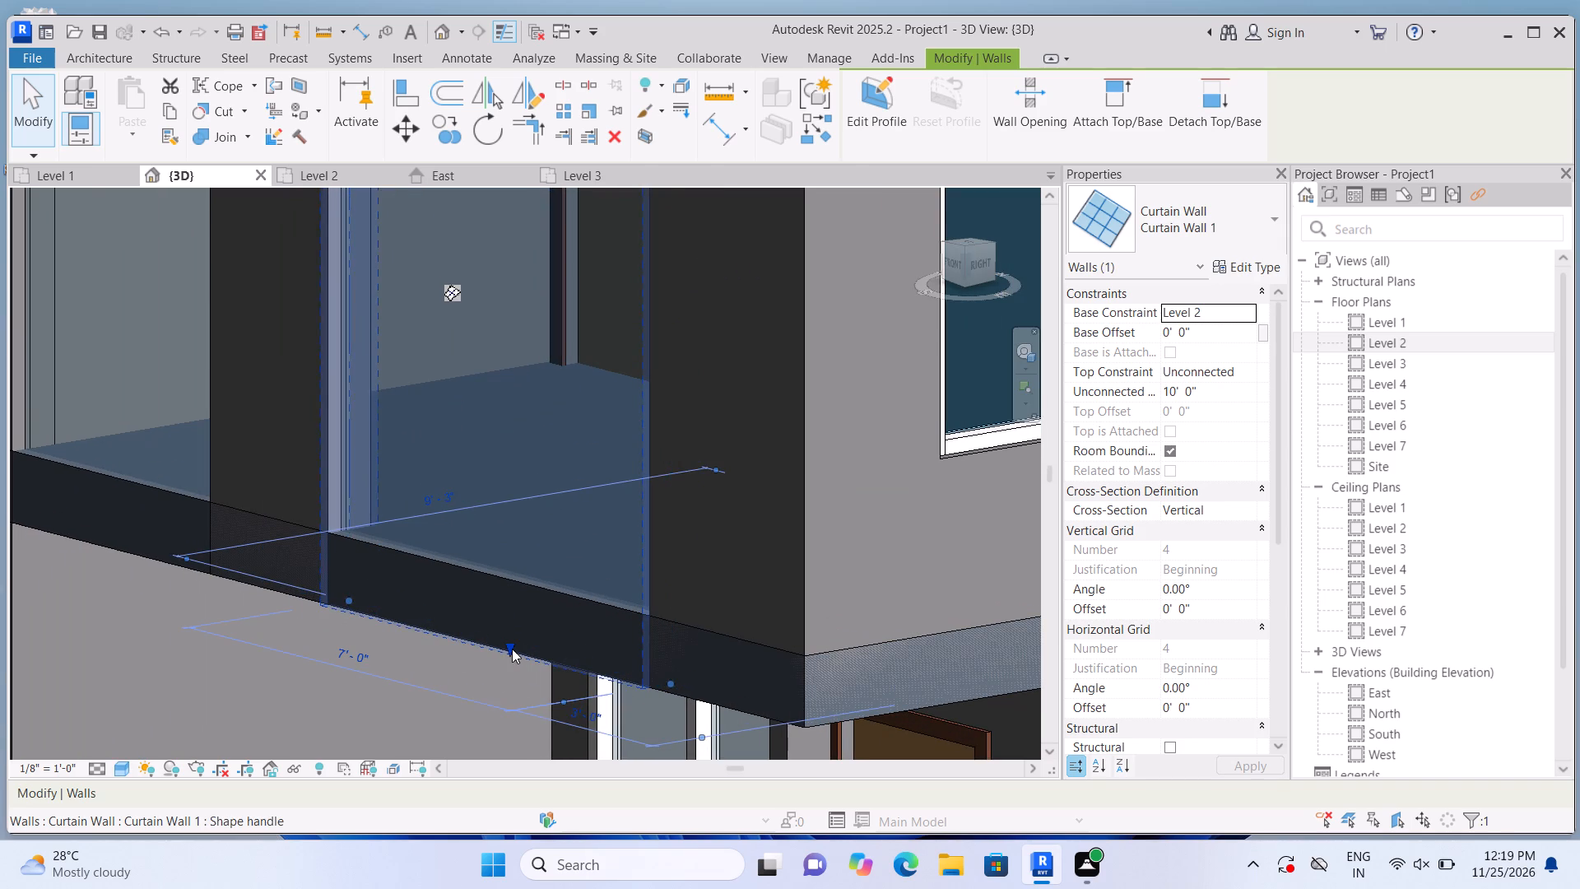
drag(512, 649, 542, 519)
Raise the base of the narrow middle curtain wall on Level 2's front facade to about 1'-9 3/8" above Level 2.
scroll(565, 530, down, 3)
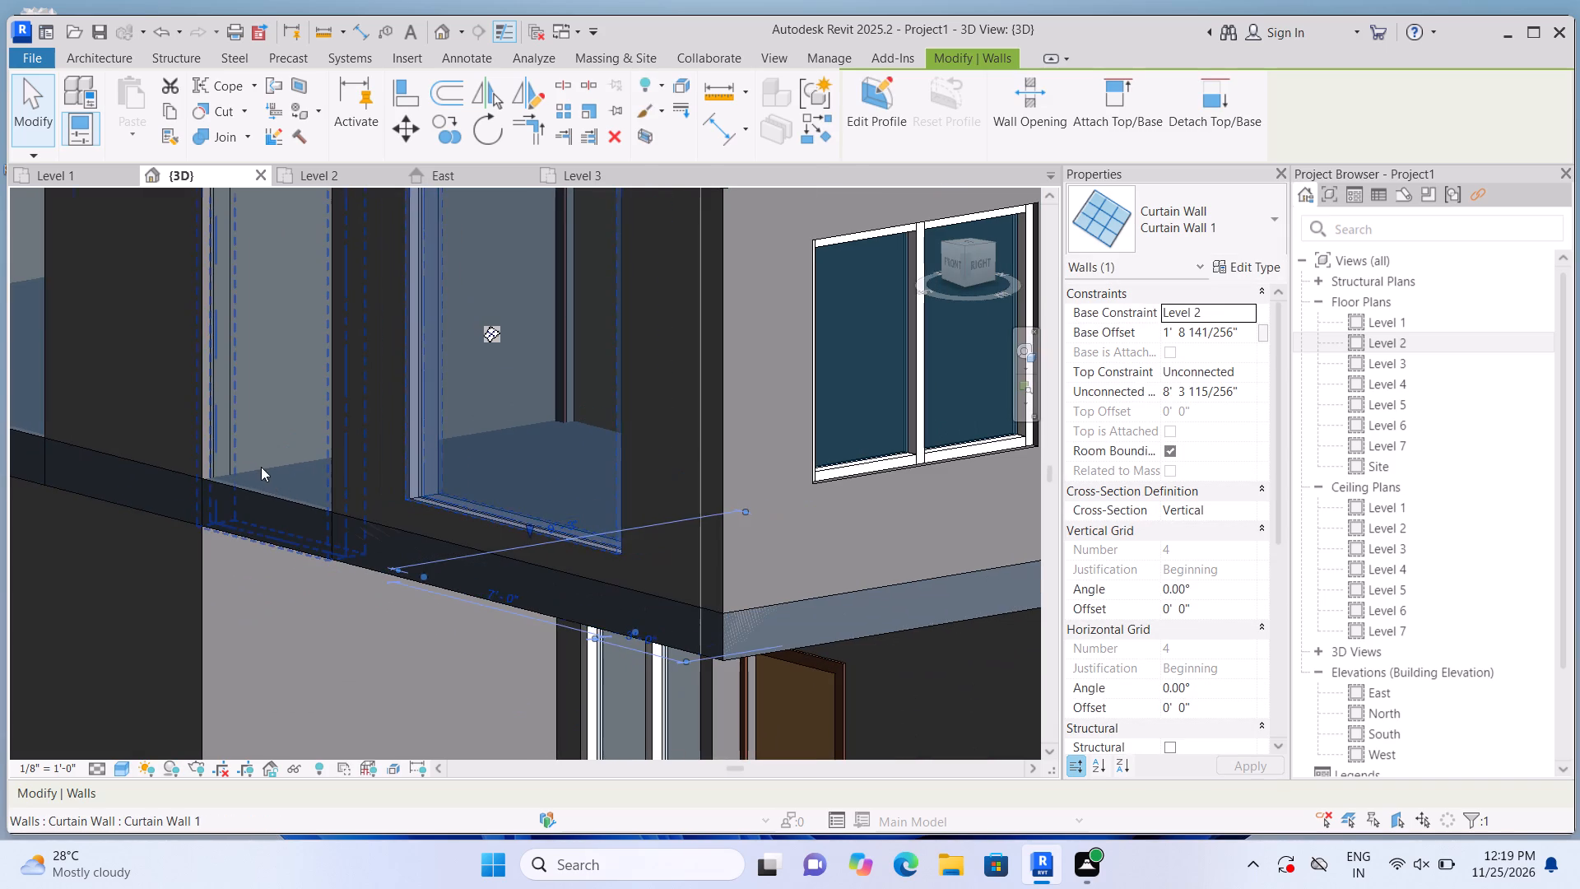
click(250, 463)
scroll(253, 487, up, 2)
drag(294, 554, 295, 541)
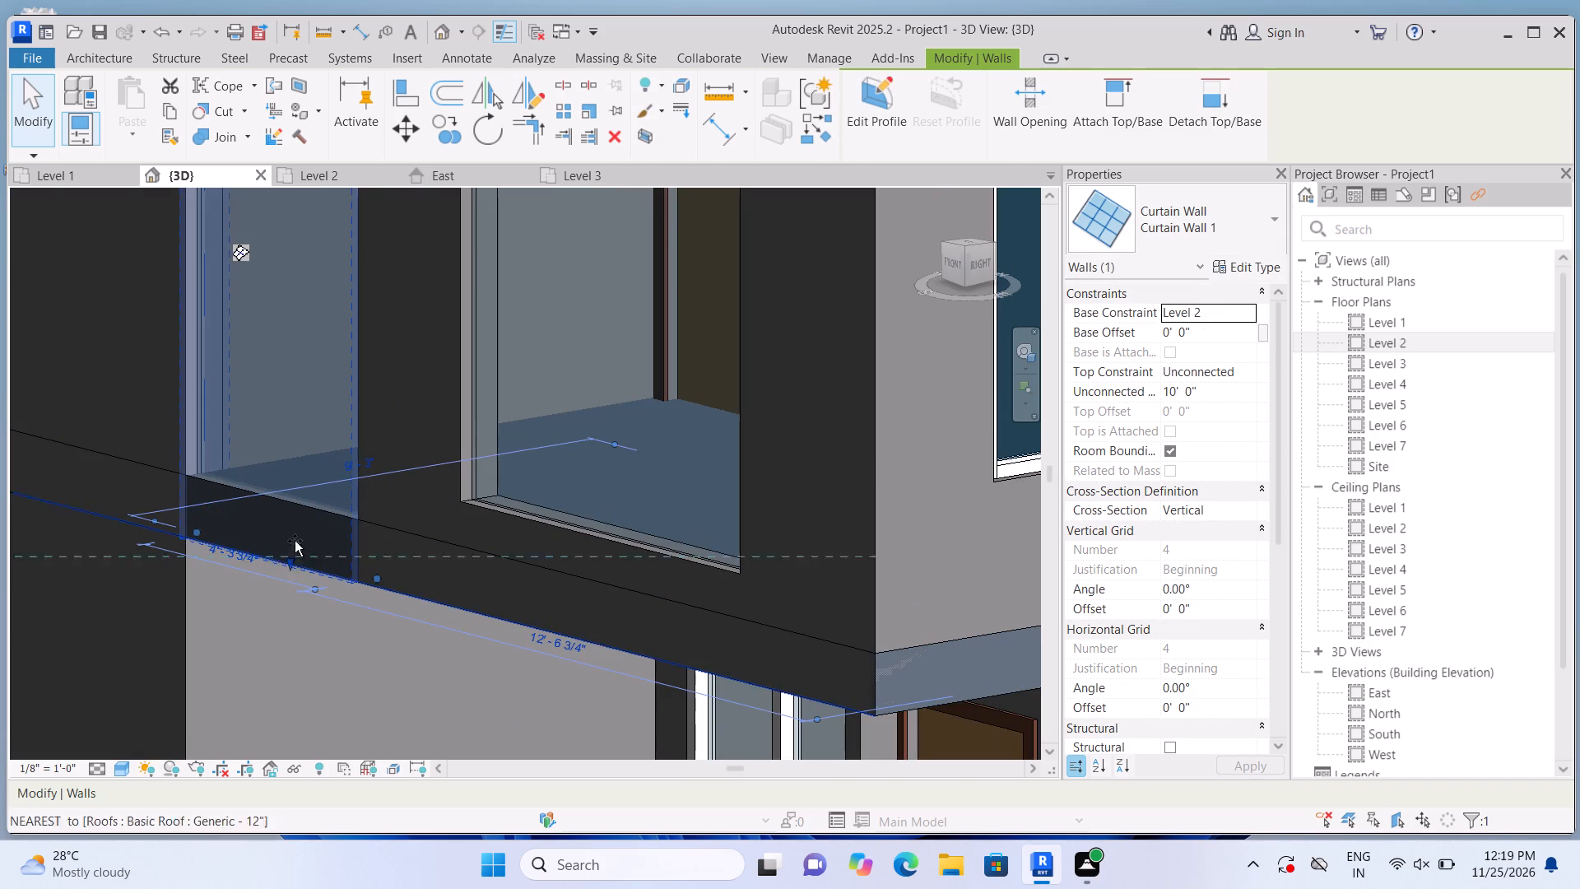
drag(295, 541, 321, 445)
Raise the base of the wide west-side curtain wall on Level 2's front facade to about 2'-1 1/2" above Level 2.
scroll(480, 505, down, 3)
middle_drag(87, 415, 297, 506)
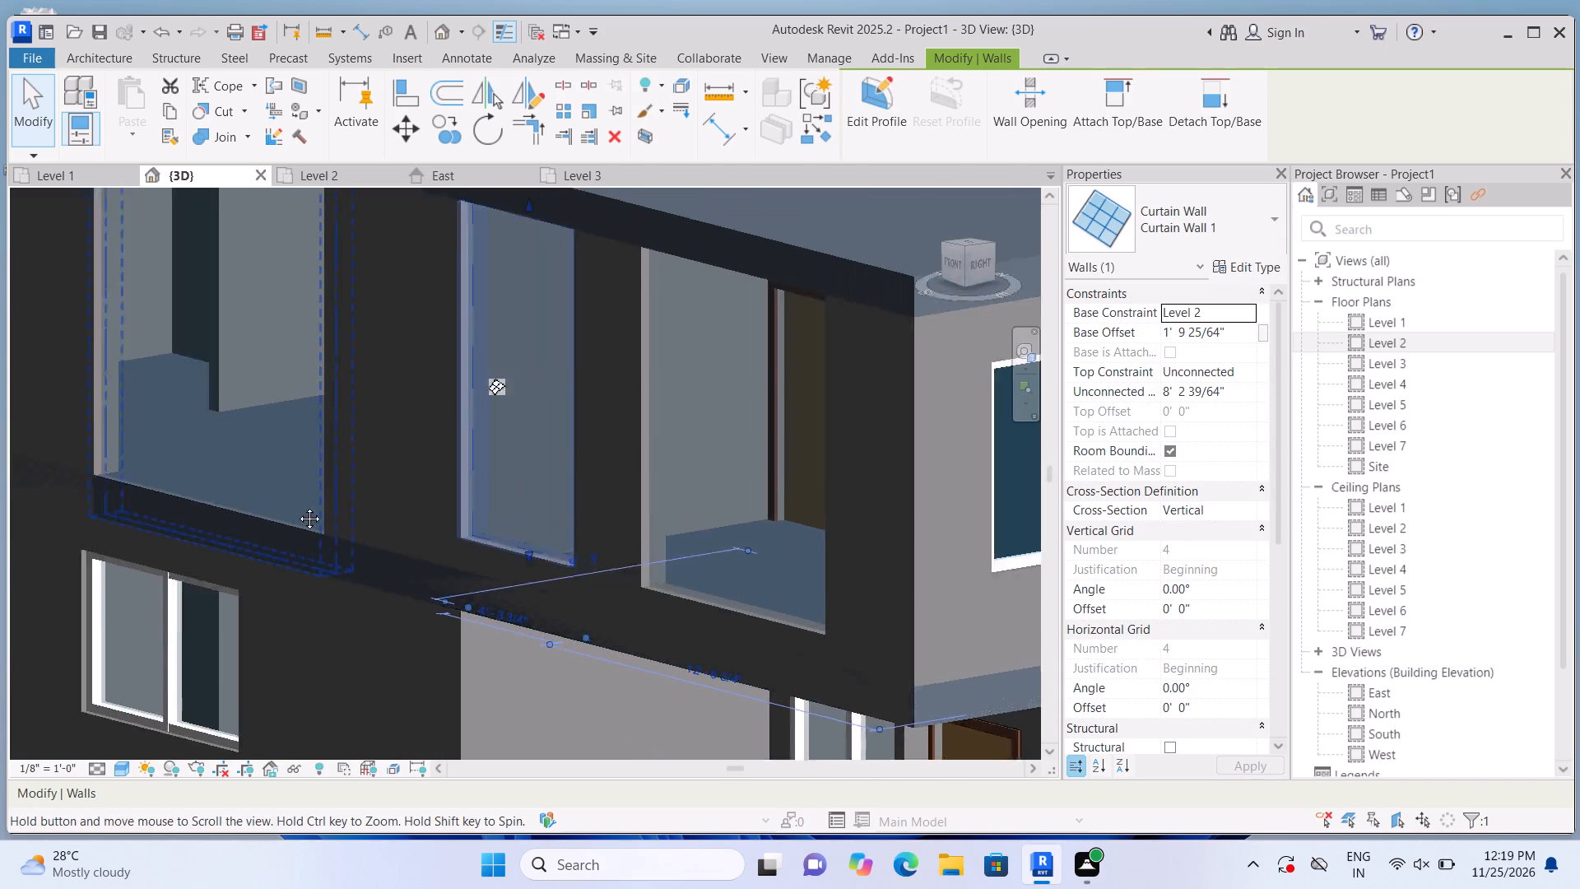
middle_drag(297, 506, 425, 531)
click(350, 469)
scroll(370, 596, up, 2)
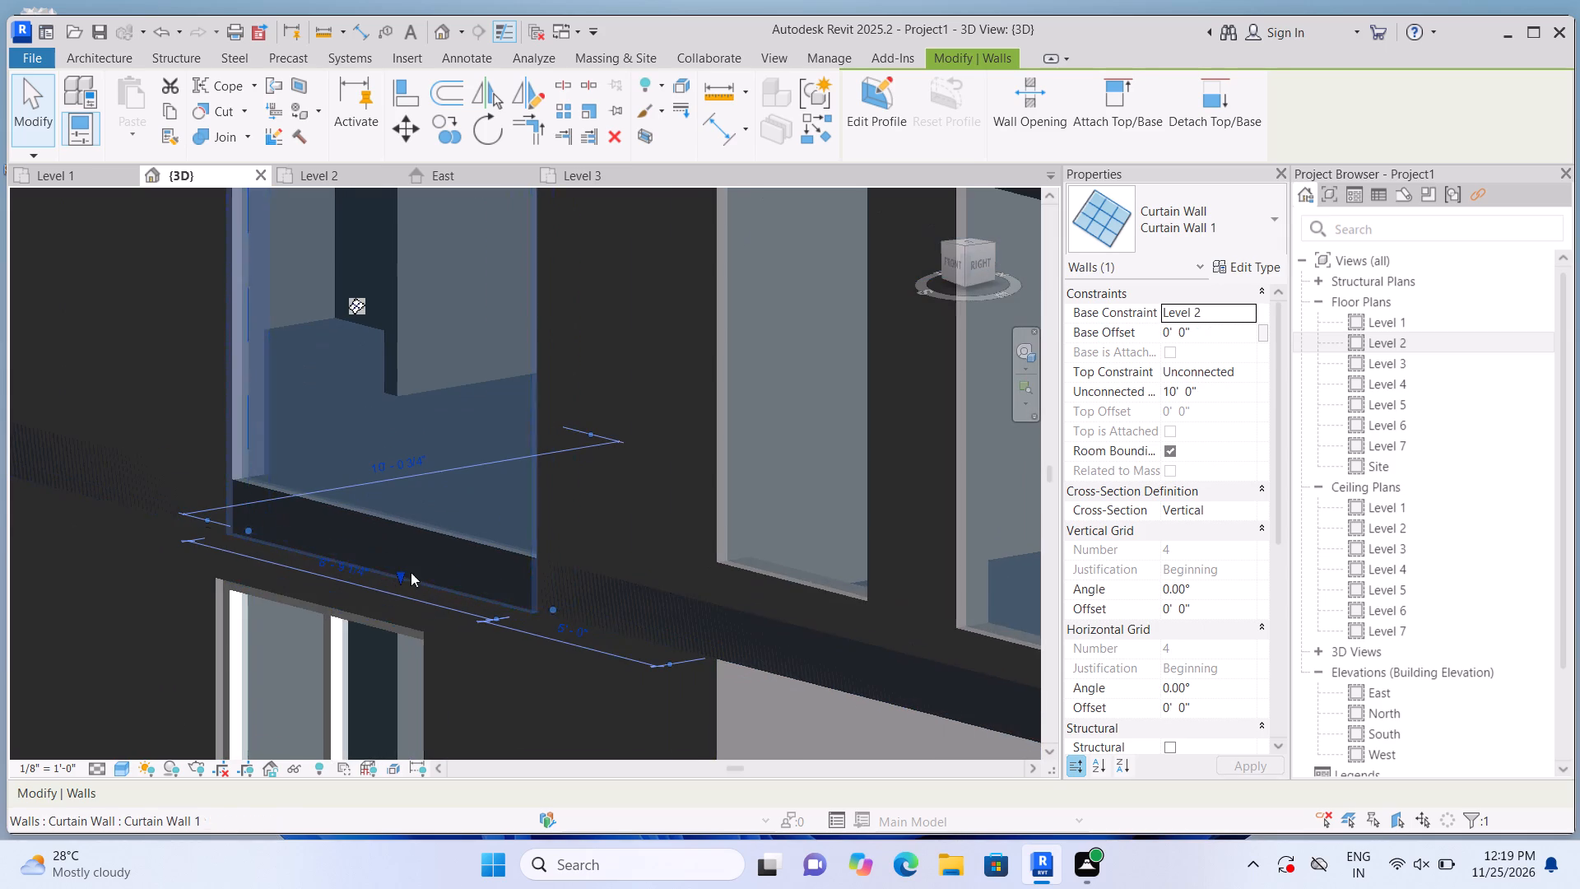
drag(401, 570, 424, 455)
From the front view, lower the top of the east-end Level 2 curtain wall to make it about 6'-0" high.
scroll(406, 492, down, 6)
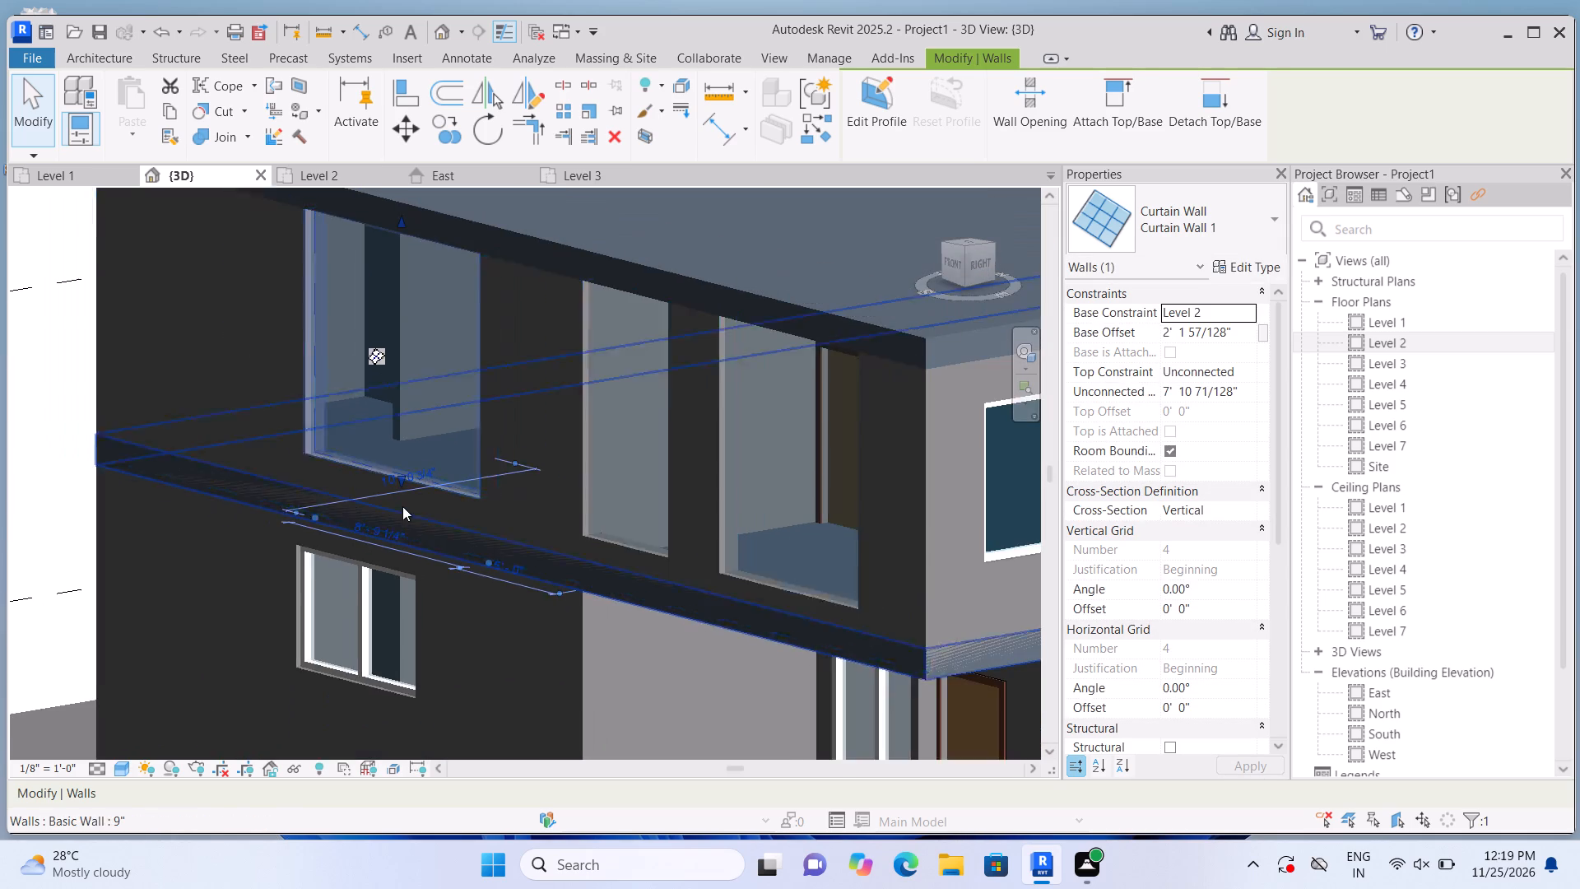
click(949, 262)
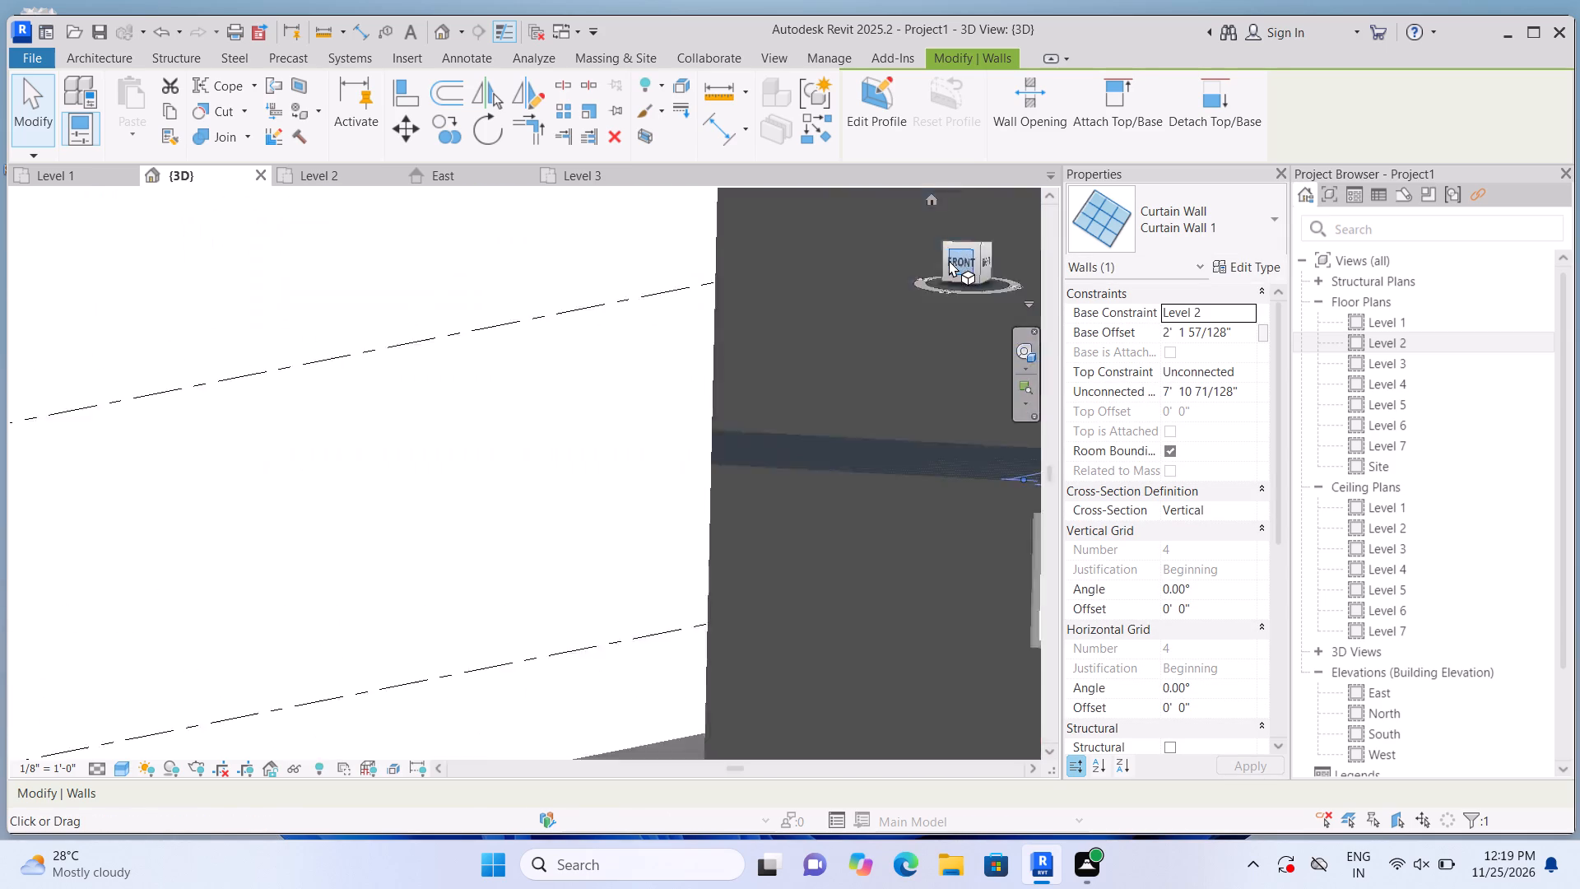
scroll(687, 423, down, 10)
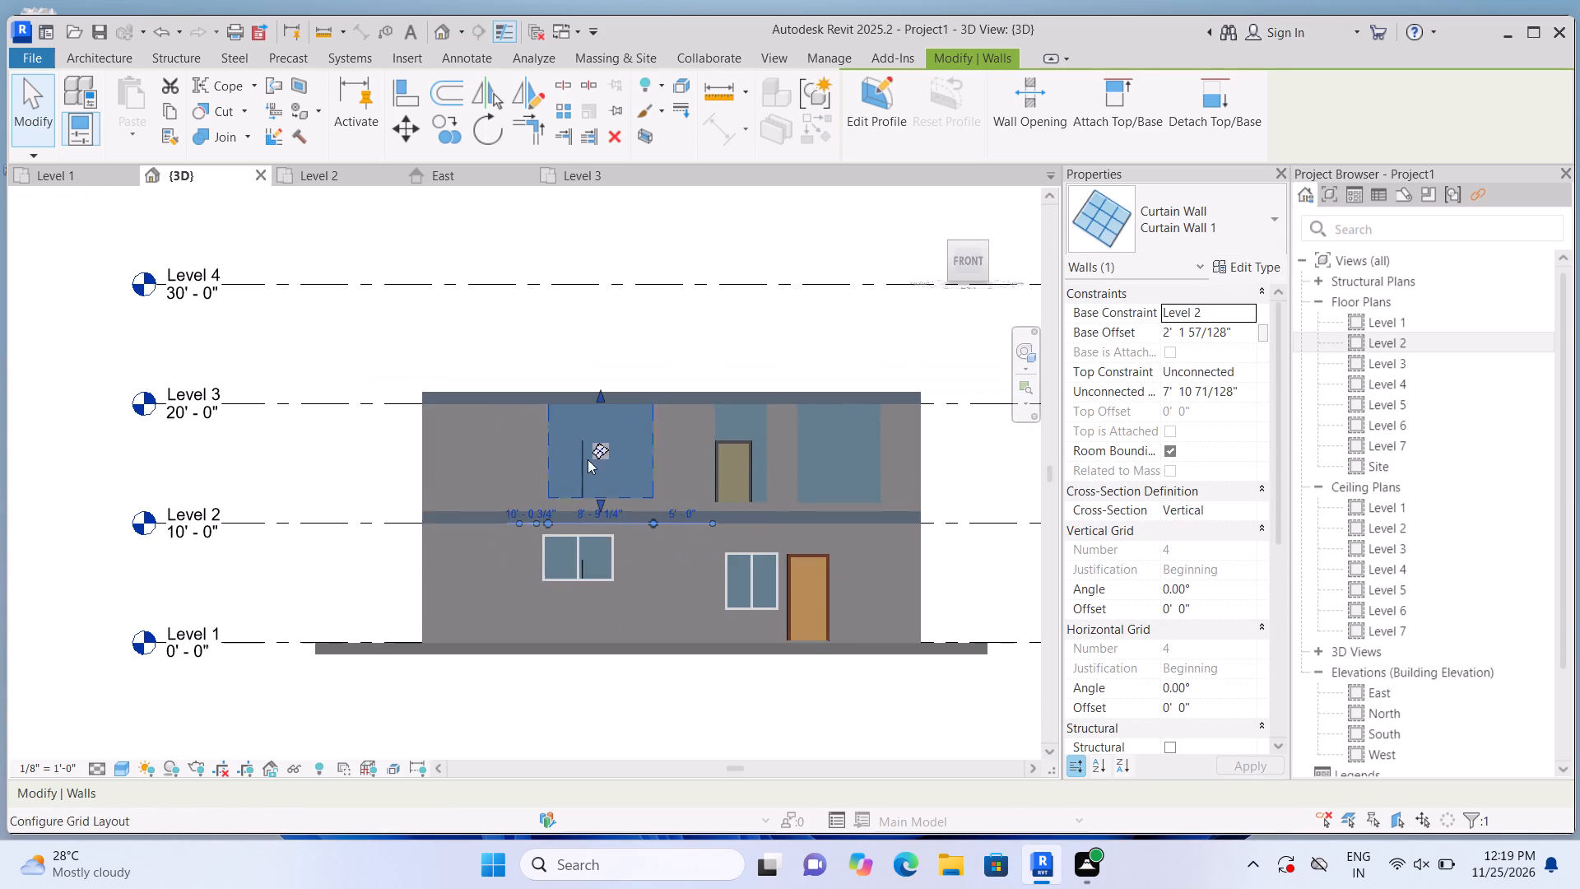
middle_drag(494, 556, 362, 571)
scroll(506, 627, up, 2)
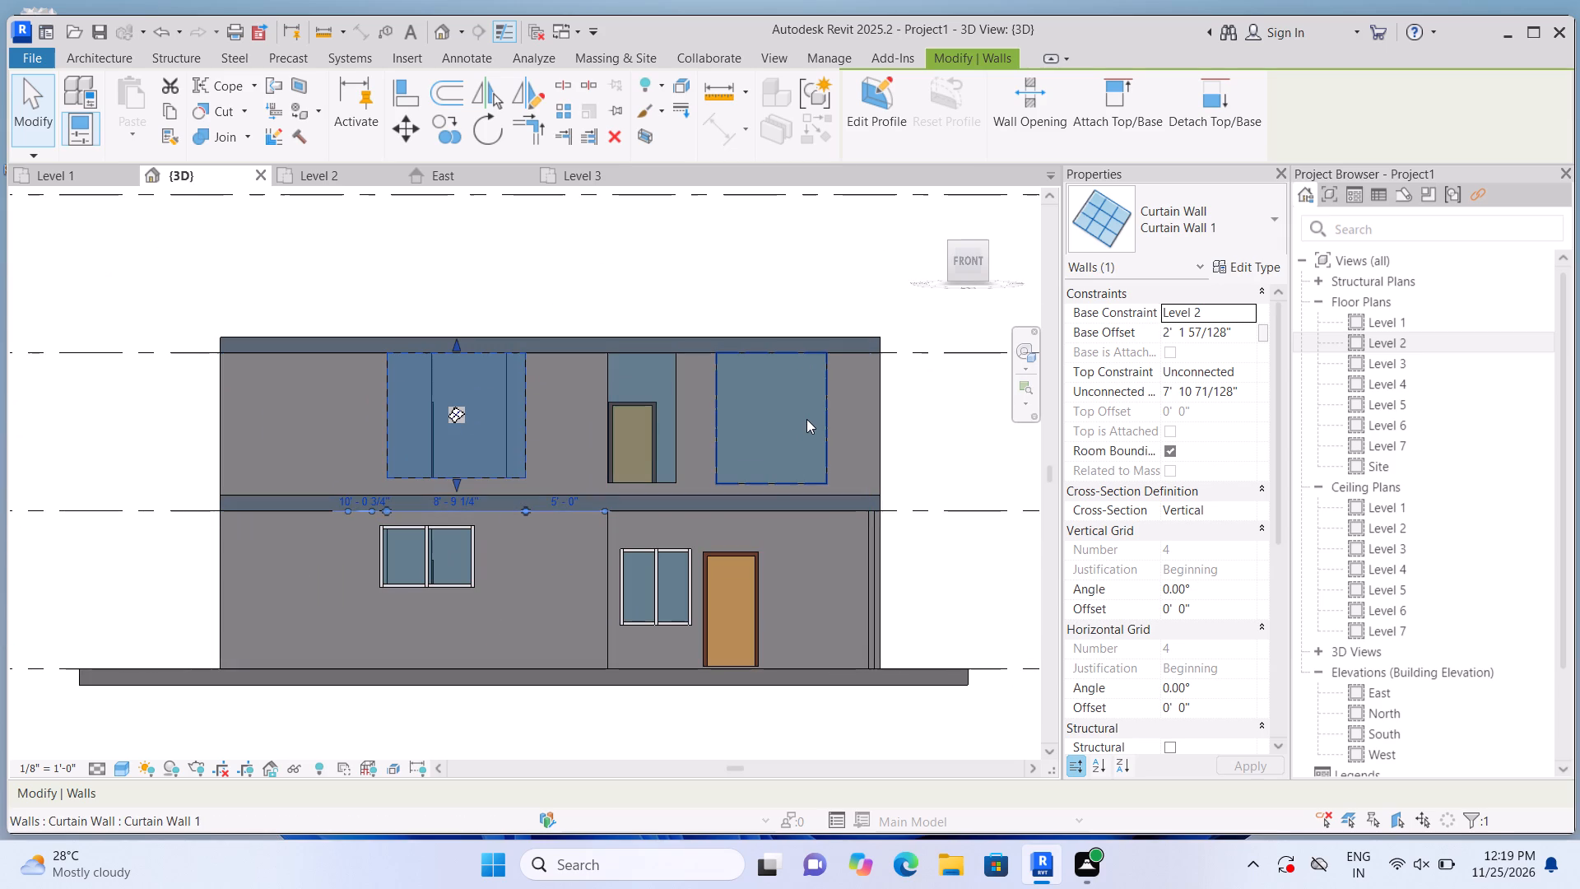
click(806, 418)
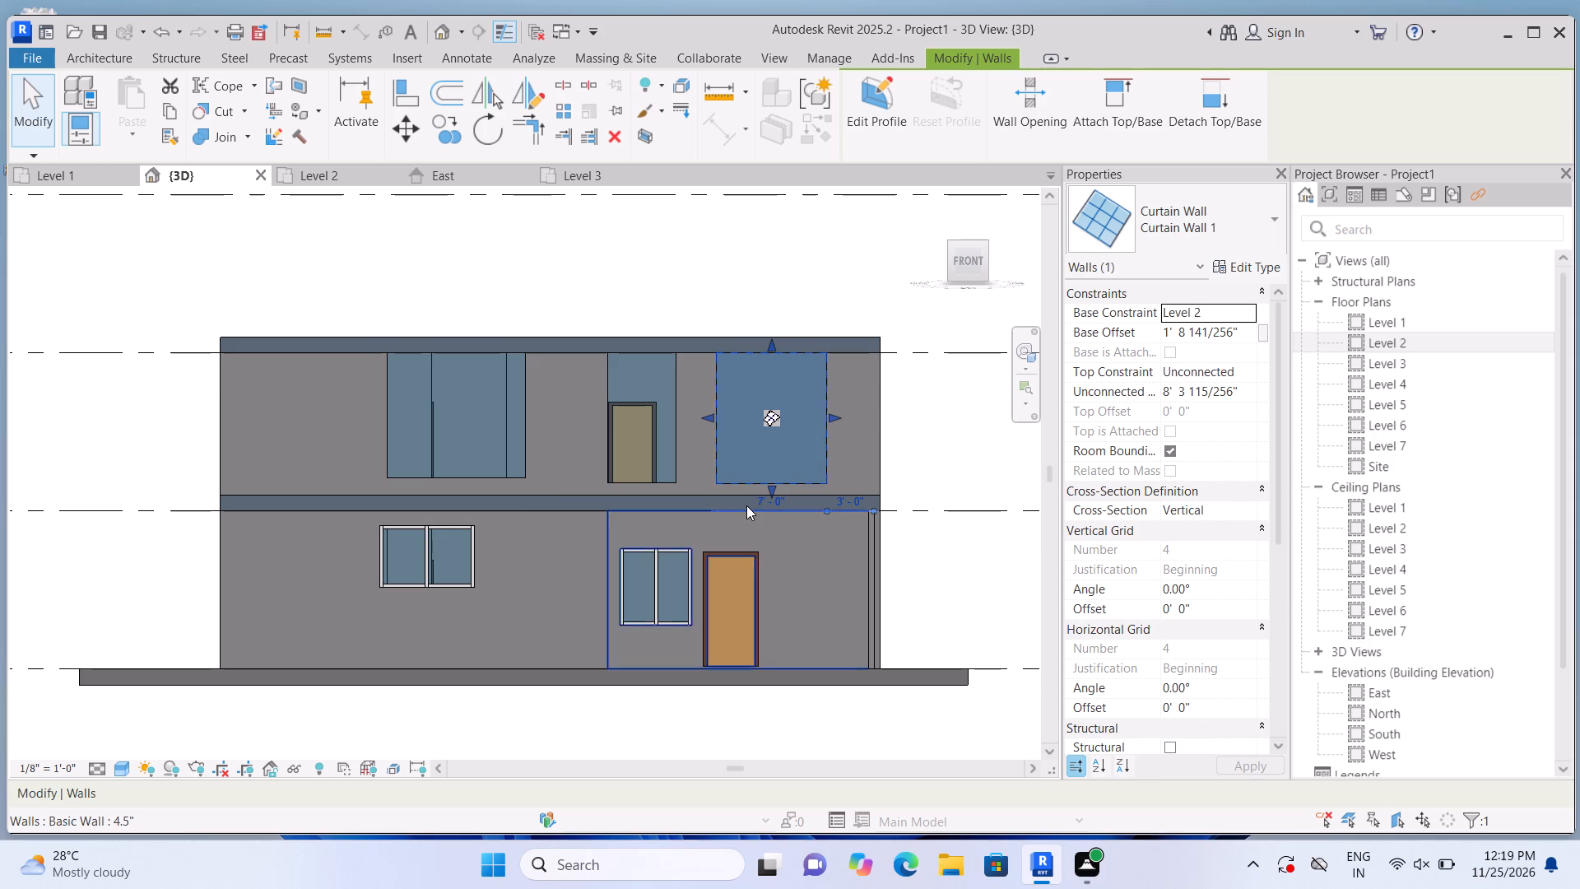
scroll(746, 505, down, 1)
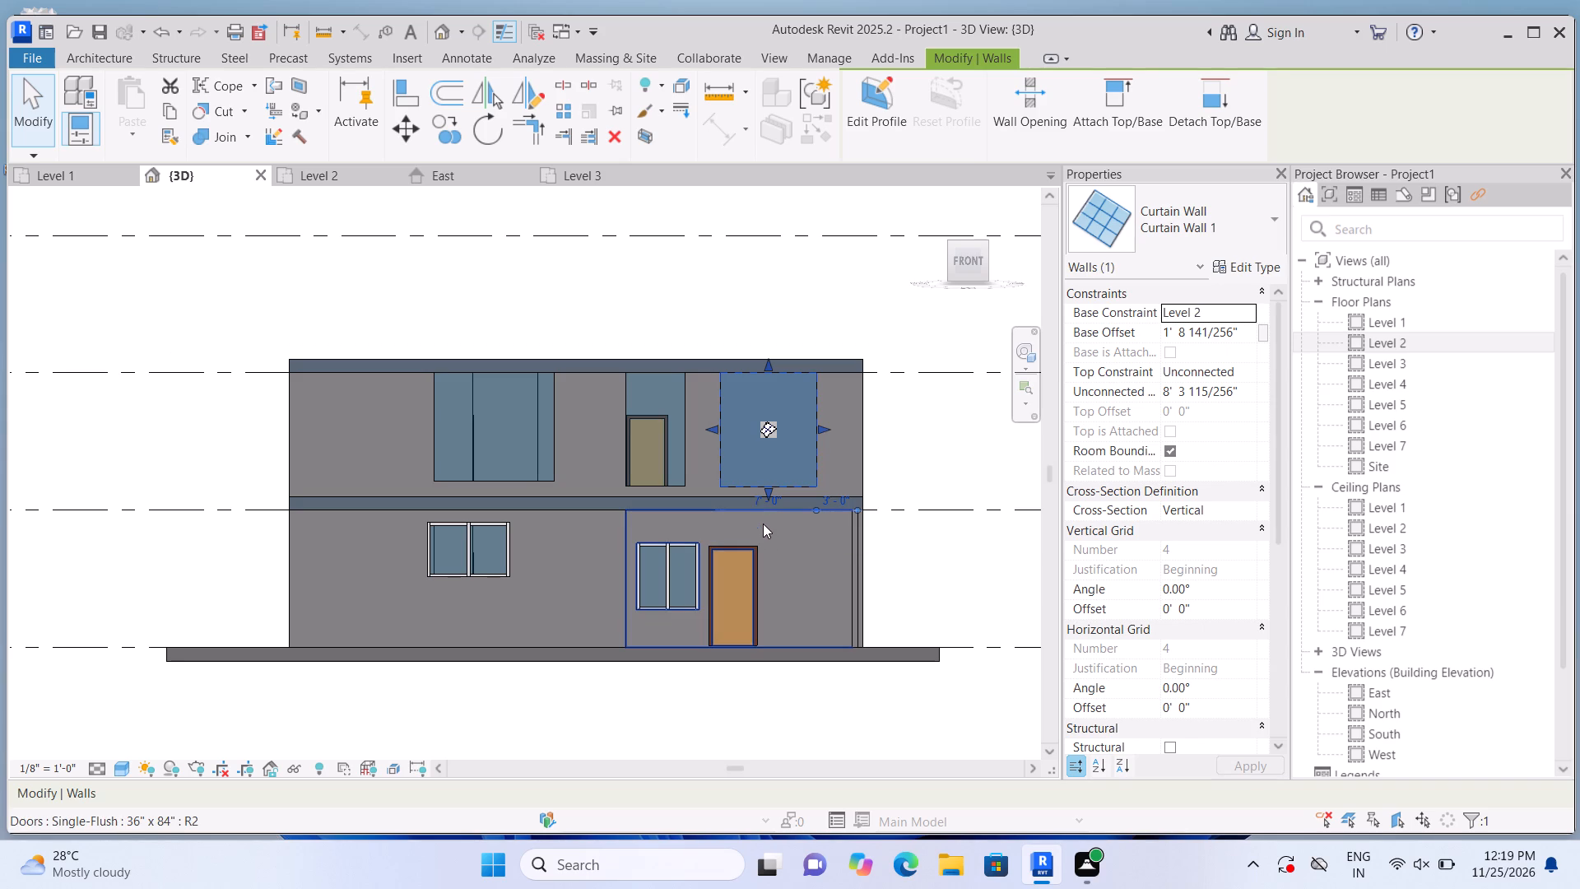
scroll(792, 544, down, 1)
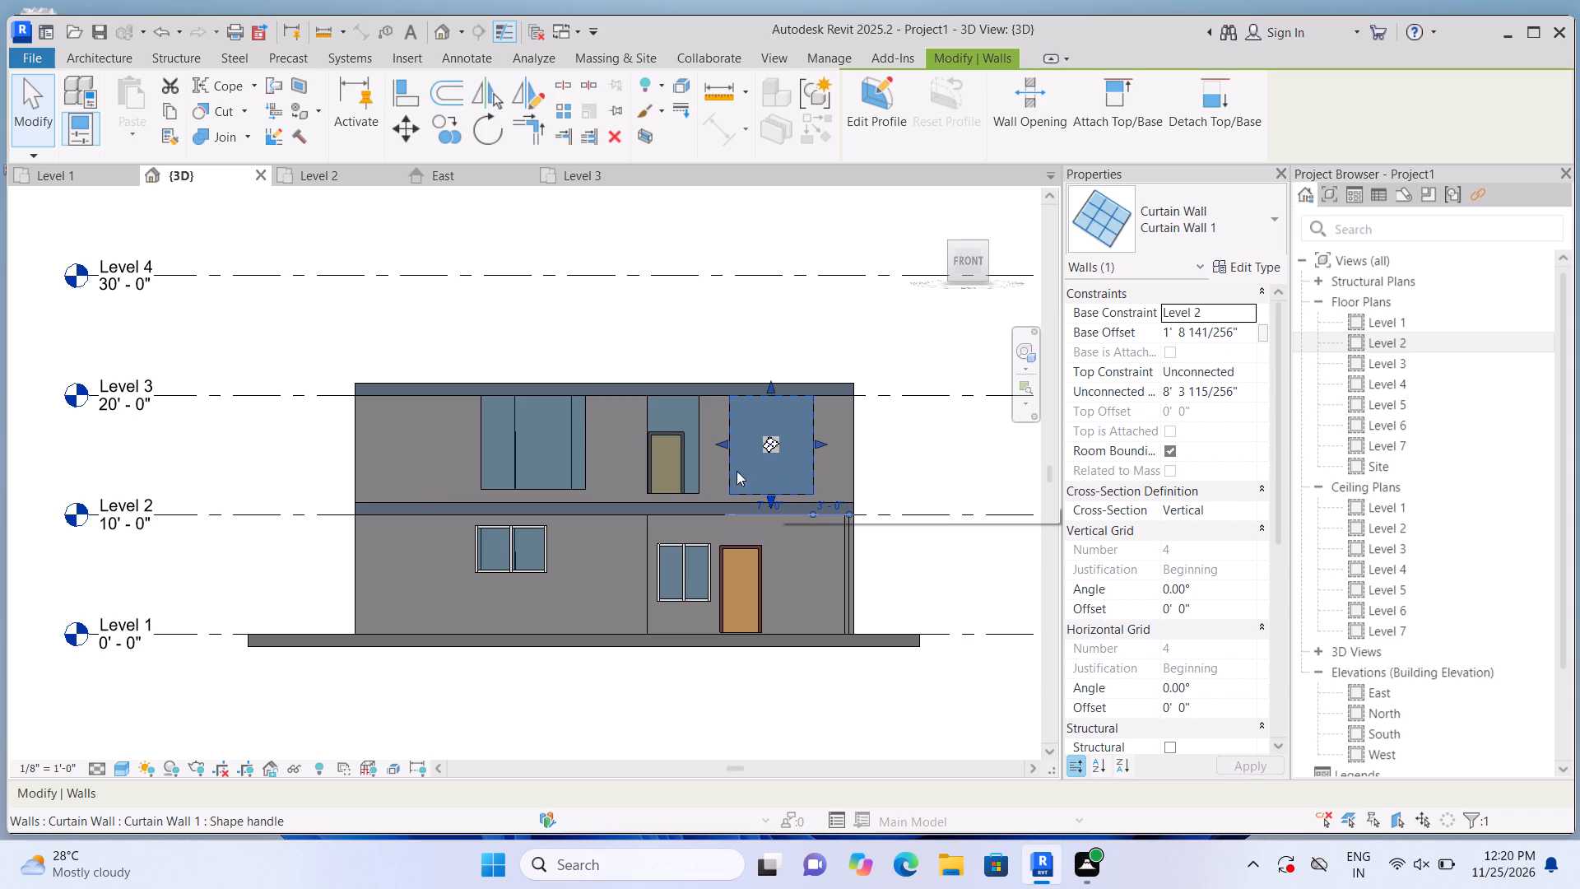
scroll(857, 528, up, 2)
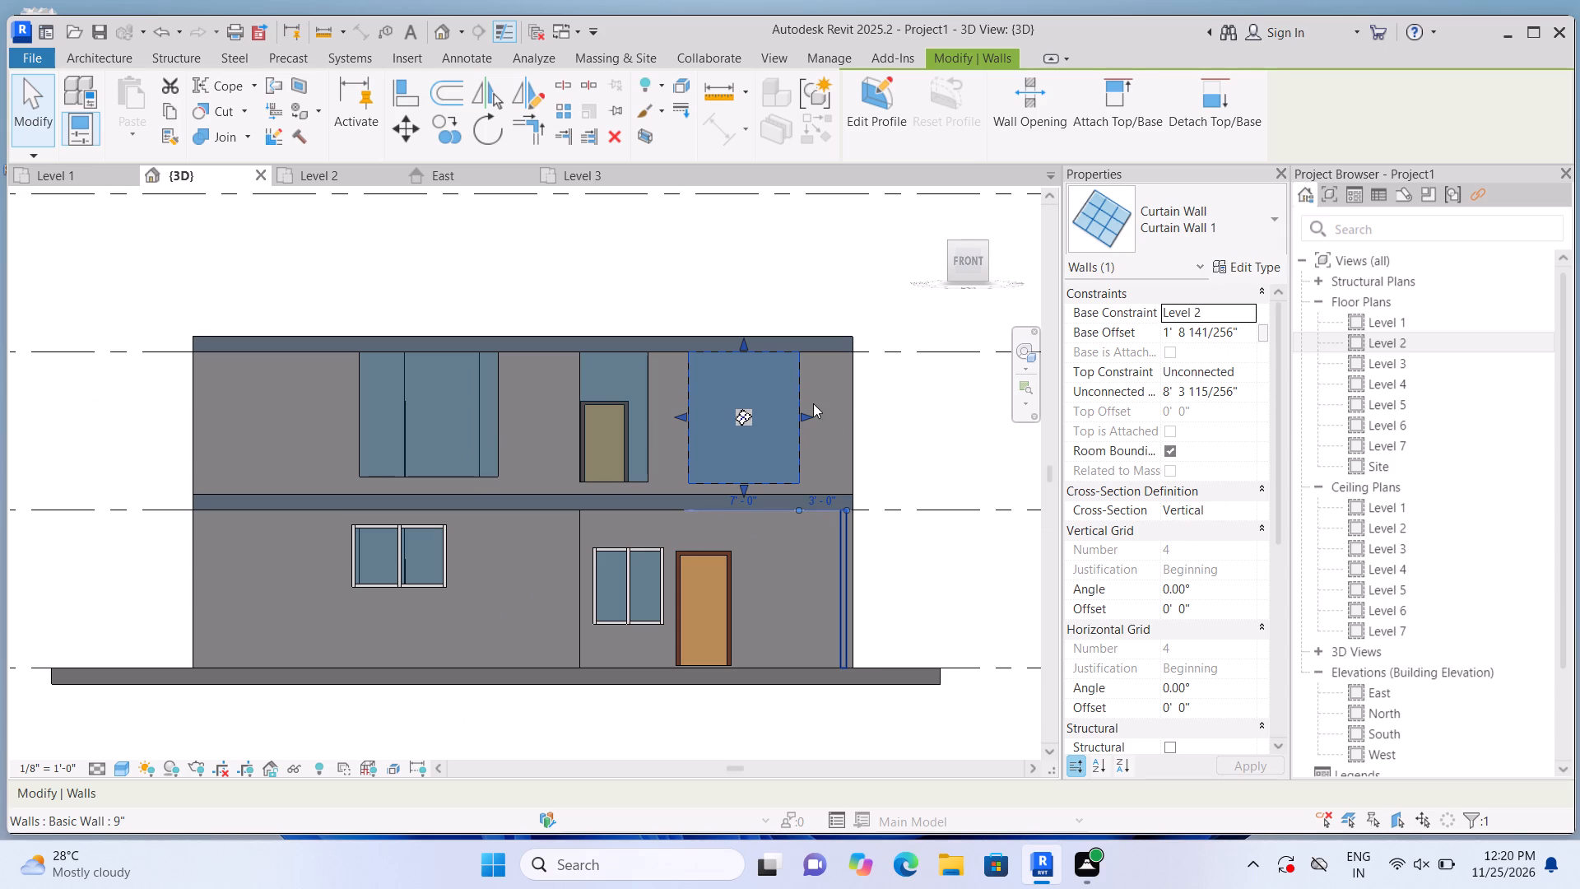
scroll(830, 377, up, 2)
scroll(783, 363, down, 2)
scroll(732, 361, up, 2)
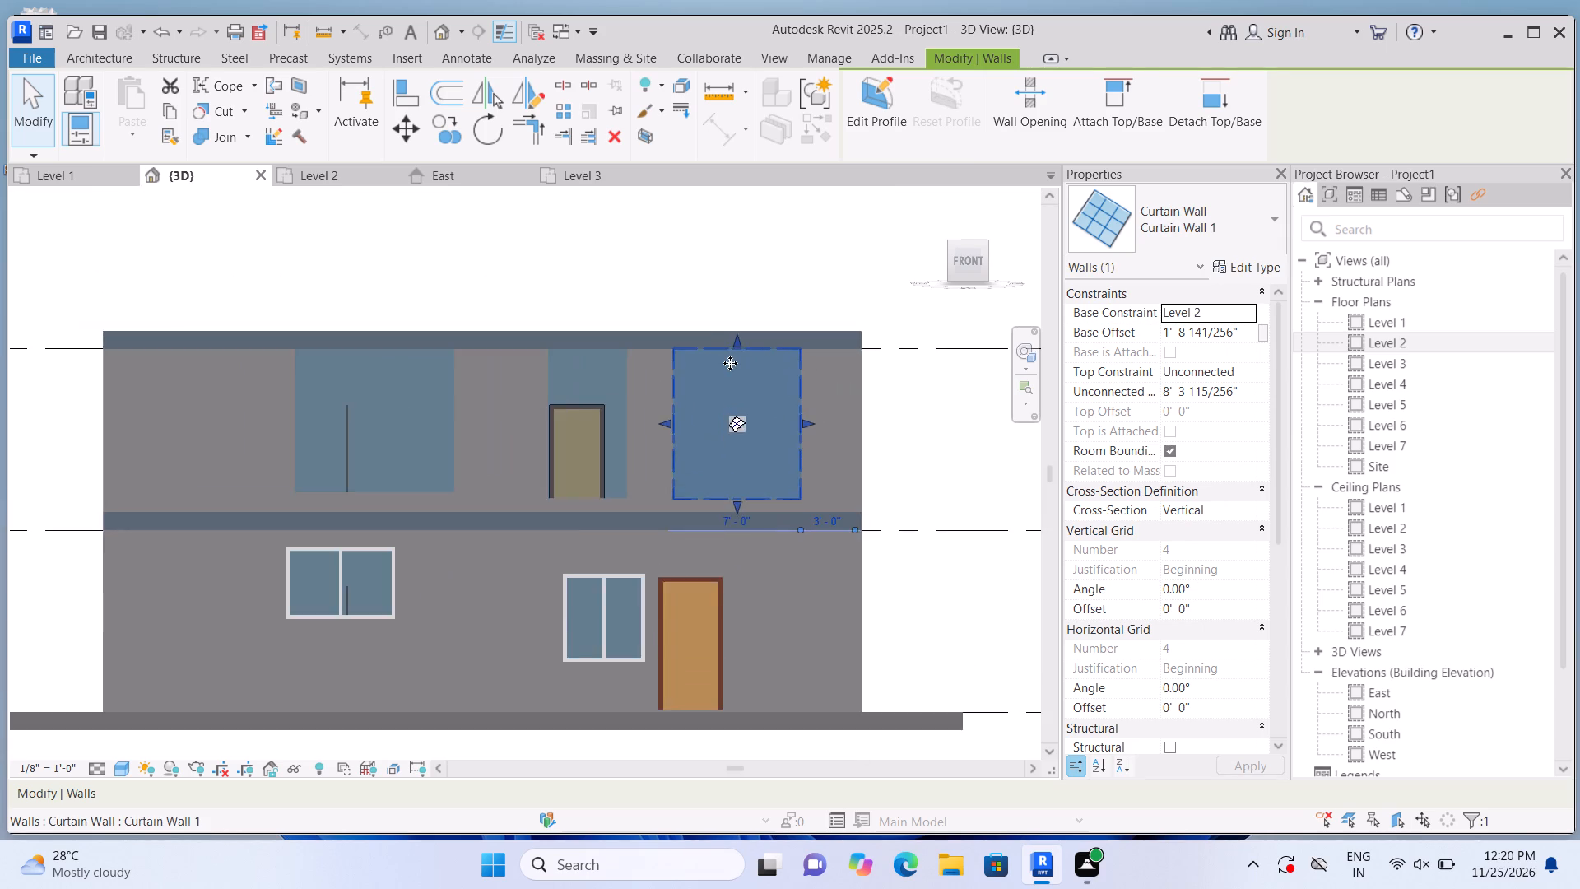
scroll(730, 363, up, 2)
scroll(737, 360, down, 2)
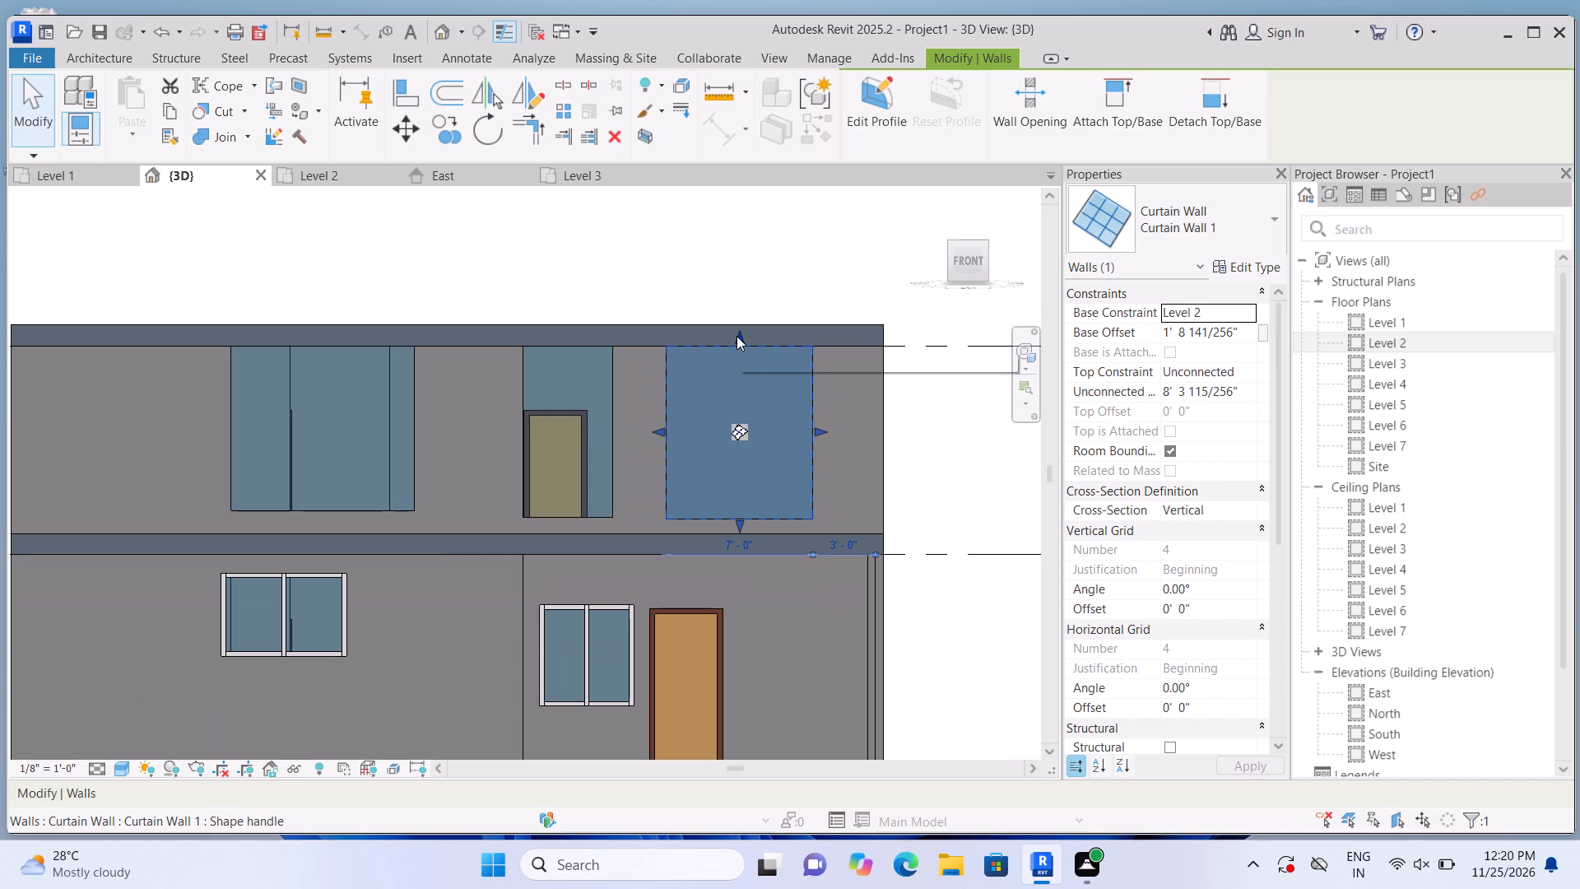
drag(741, 336, 749, 365)
click(746, 309)
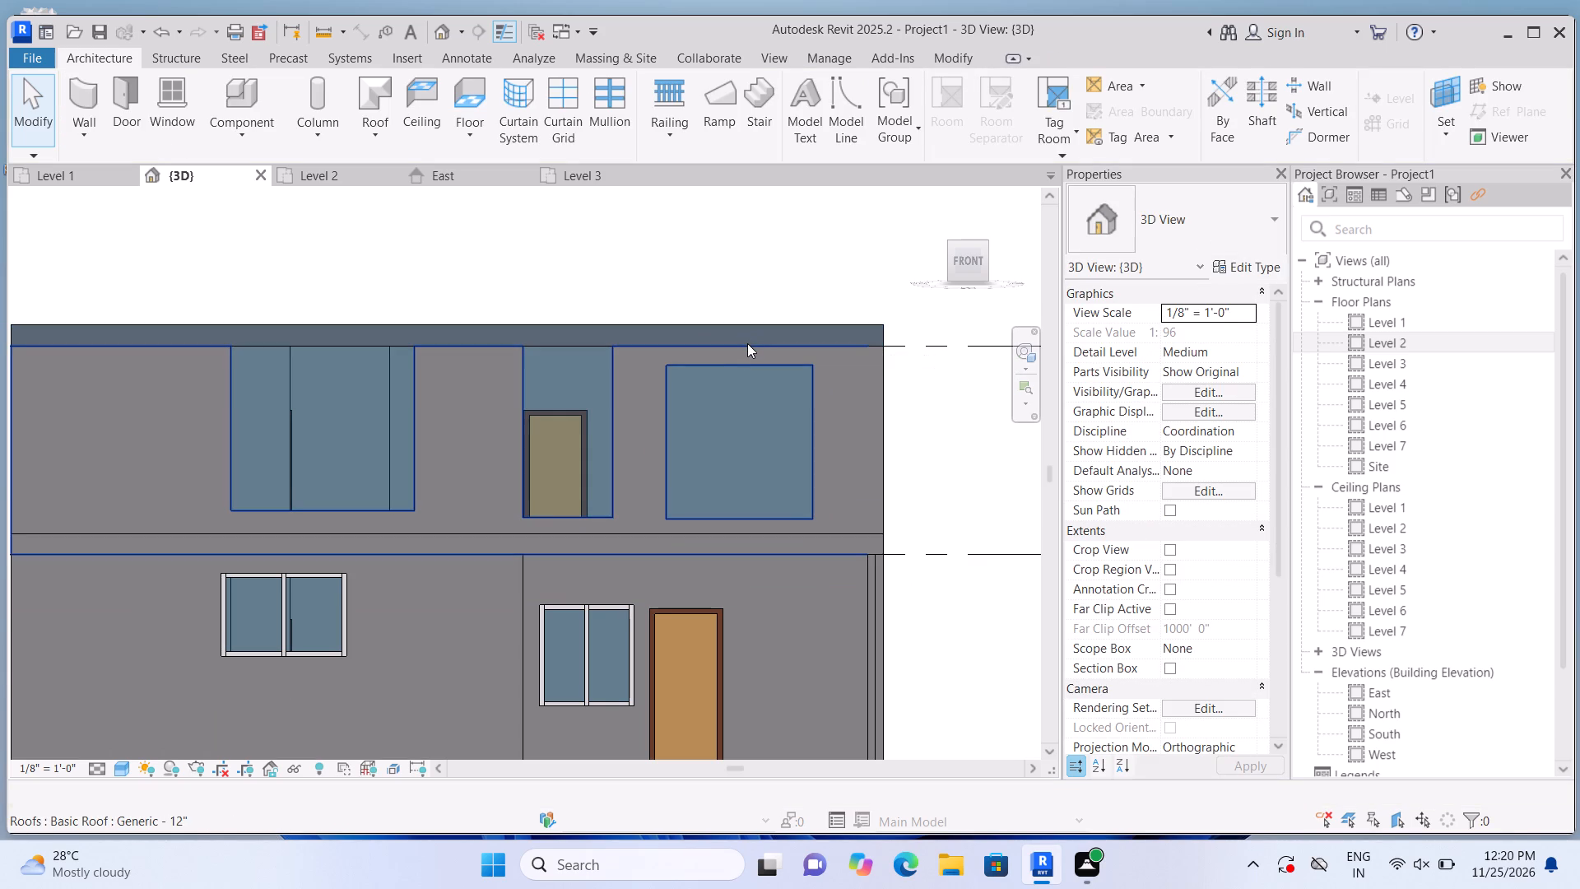
click(747, 363)
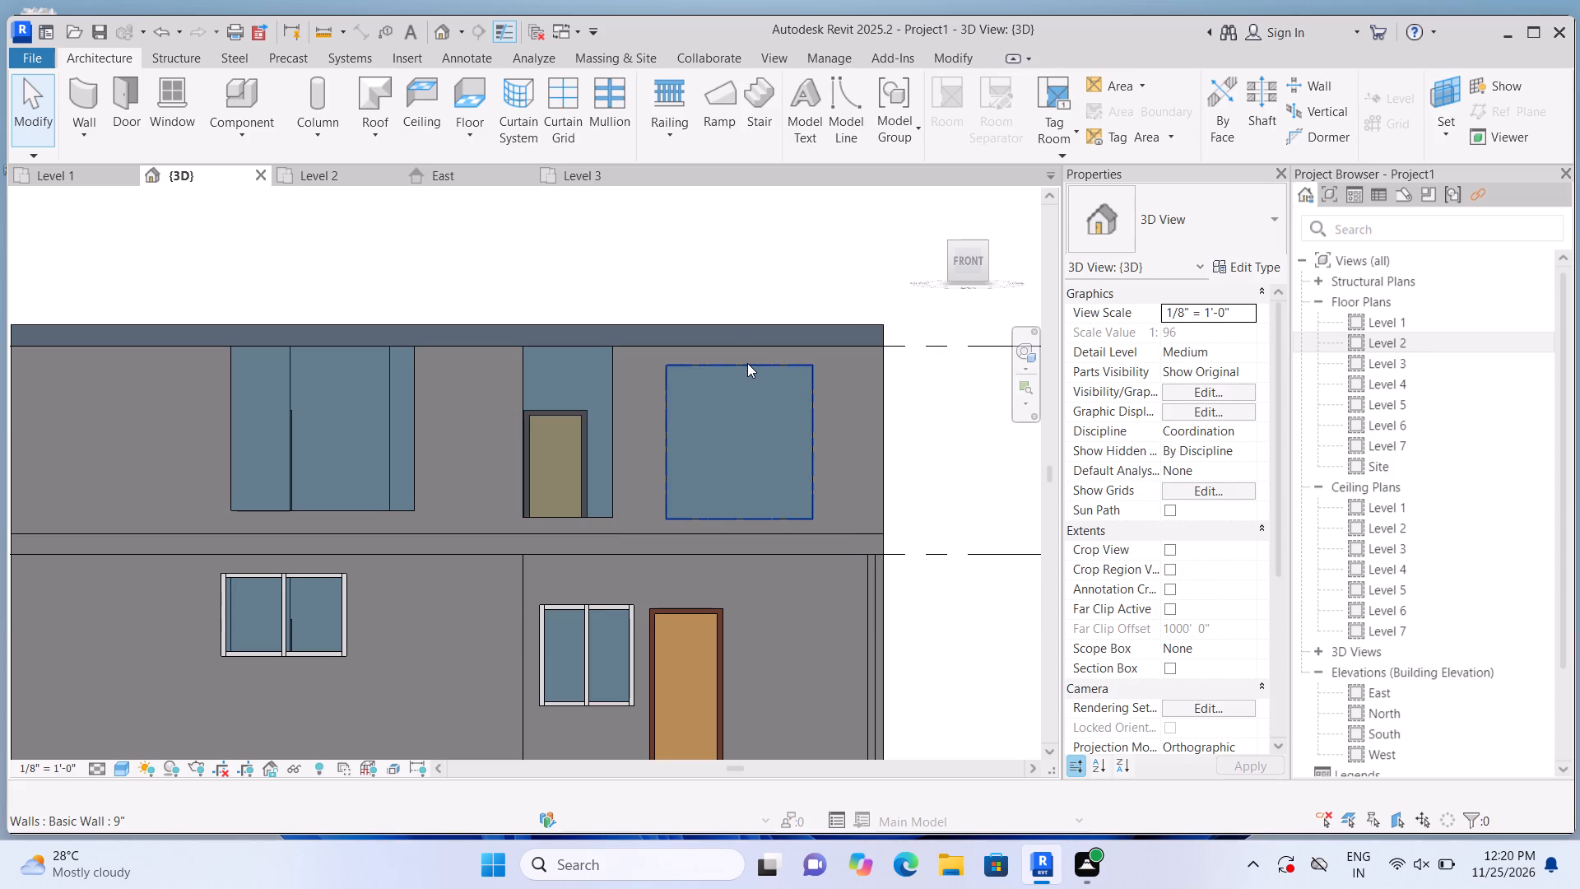
drag(738, 354, 747, 393)
click(739, 309)
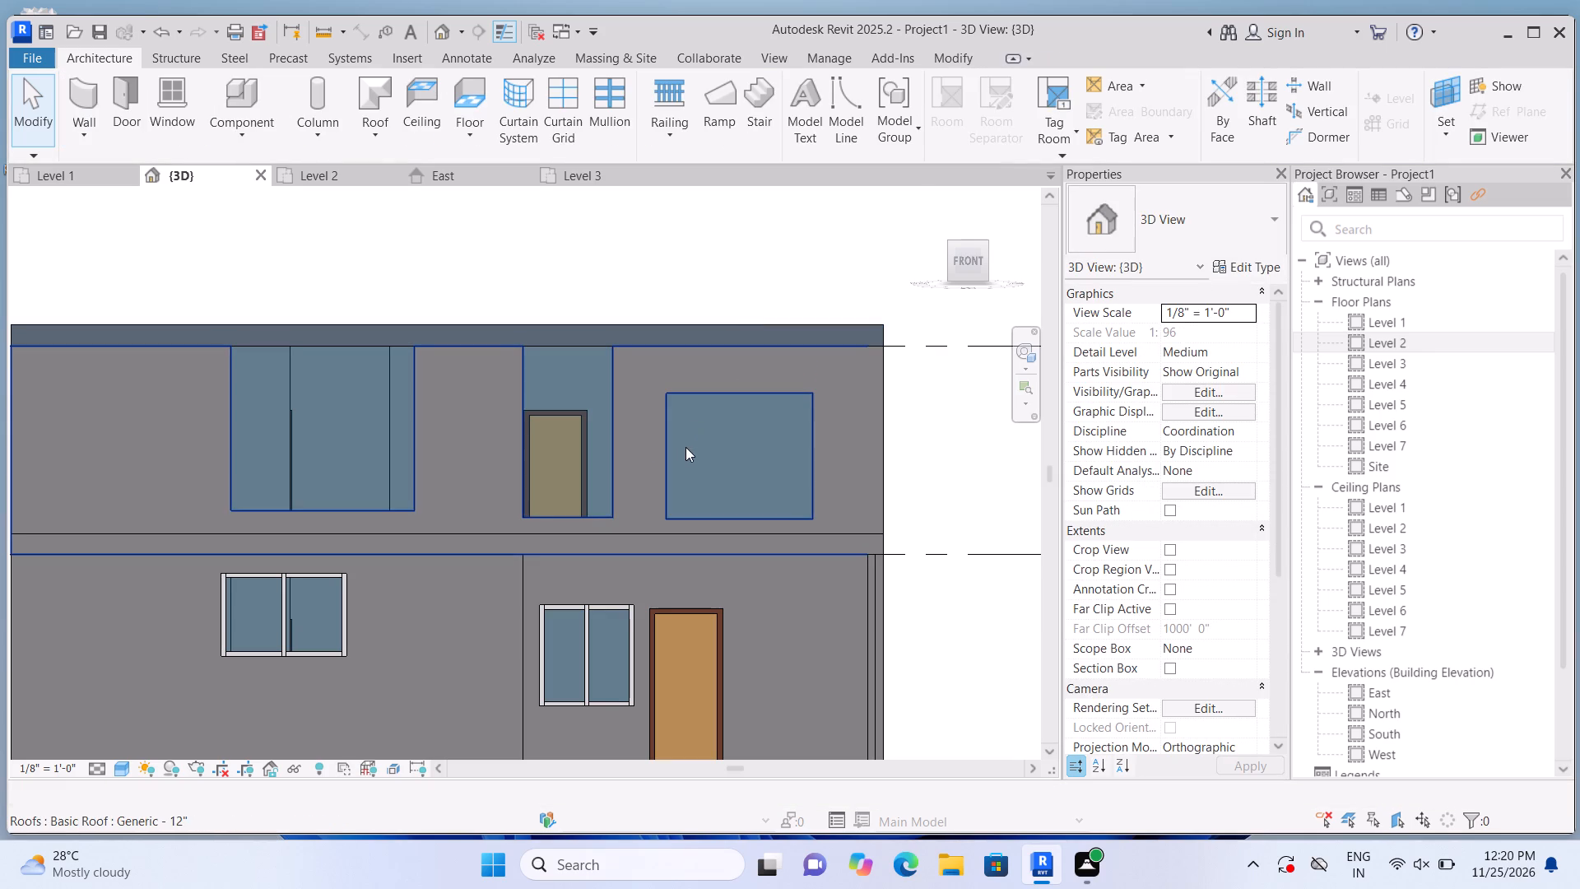
Raise the base of the east-end curtain wall on the front facade to about 2'-4 13/16" above Level 2.
click(717, 502)
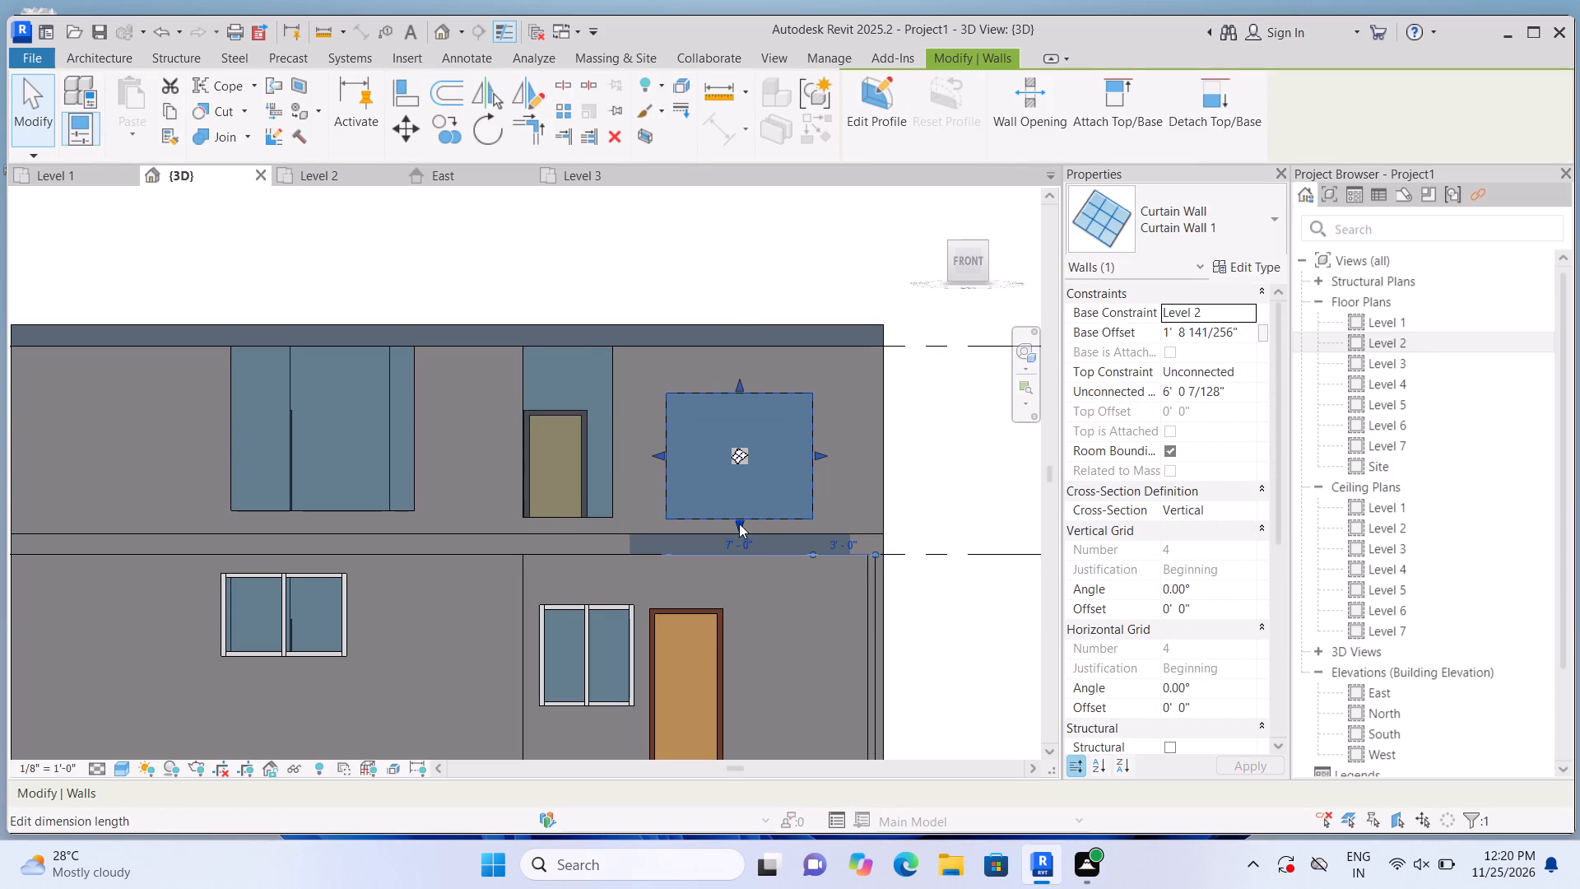
drag(739, 523, 739, 505)
click(932, 491)
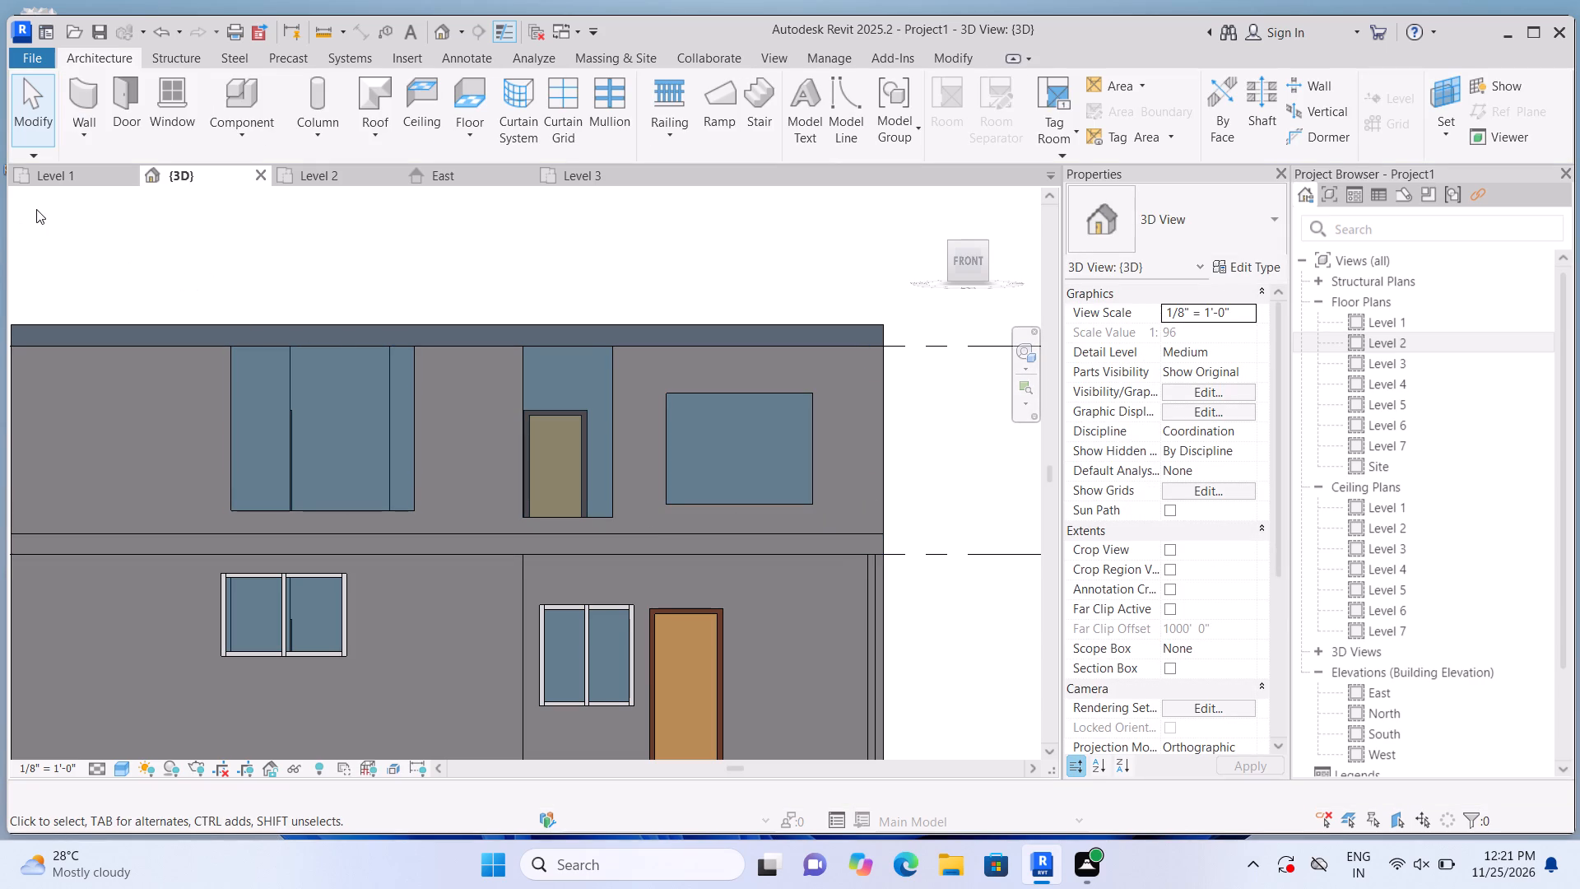
Place a vertical curtain grid line at the midpoint of the east-end Level 2 curtain wall, splitting it into two 3'-6" panels.
click(563, 128)
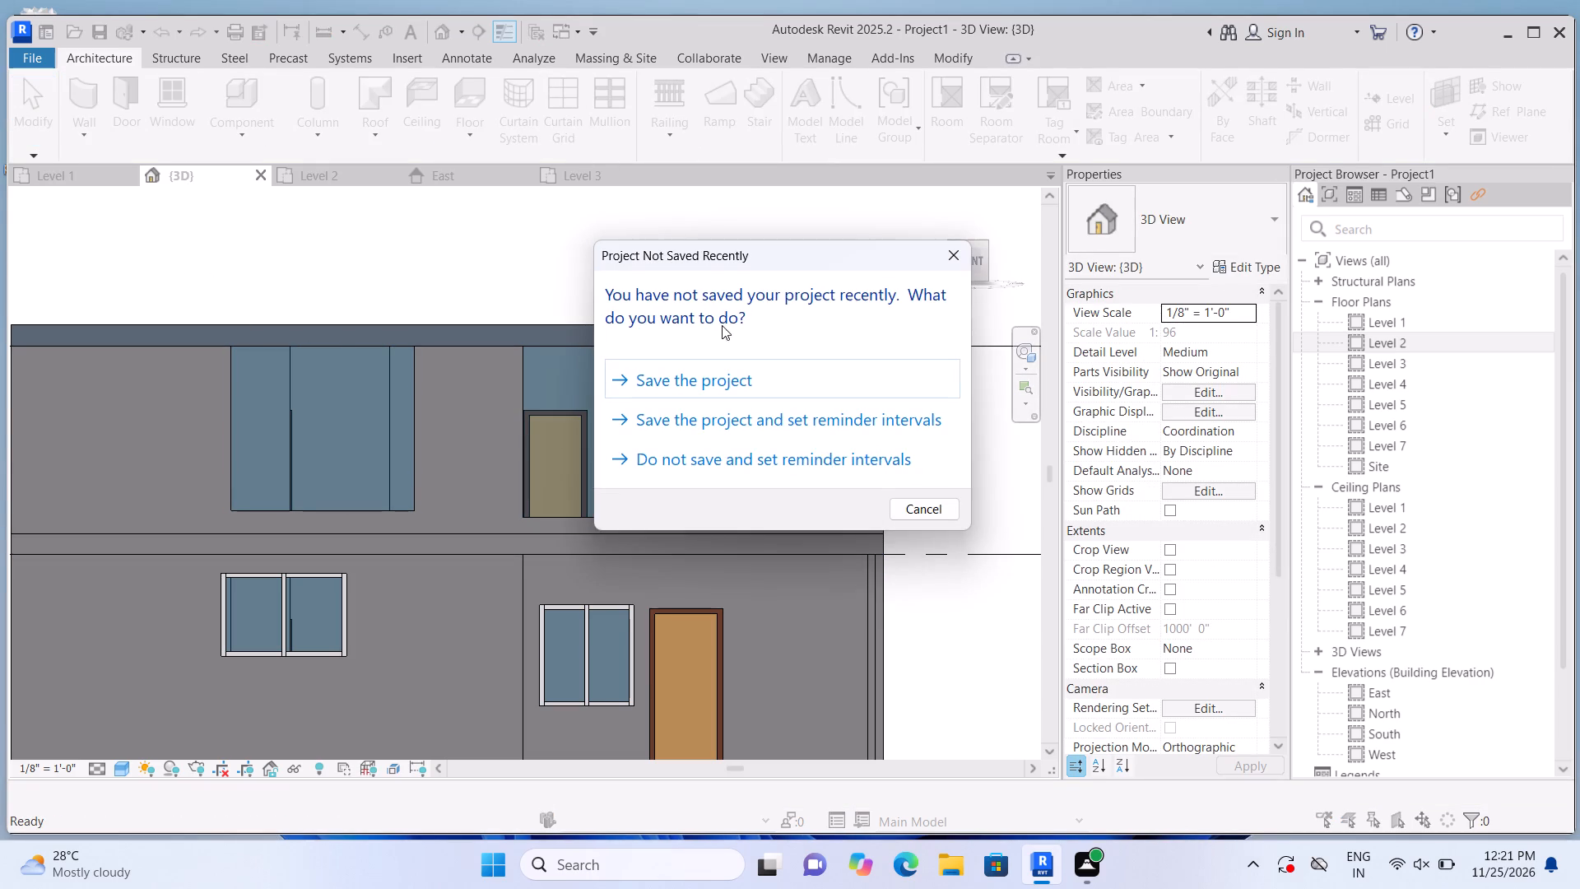
click(951, 250)
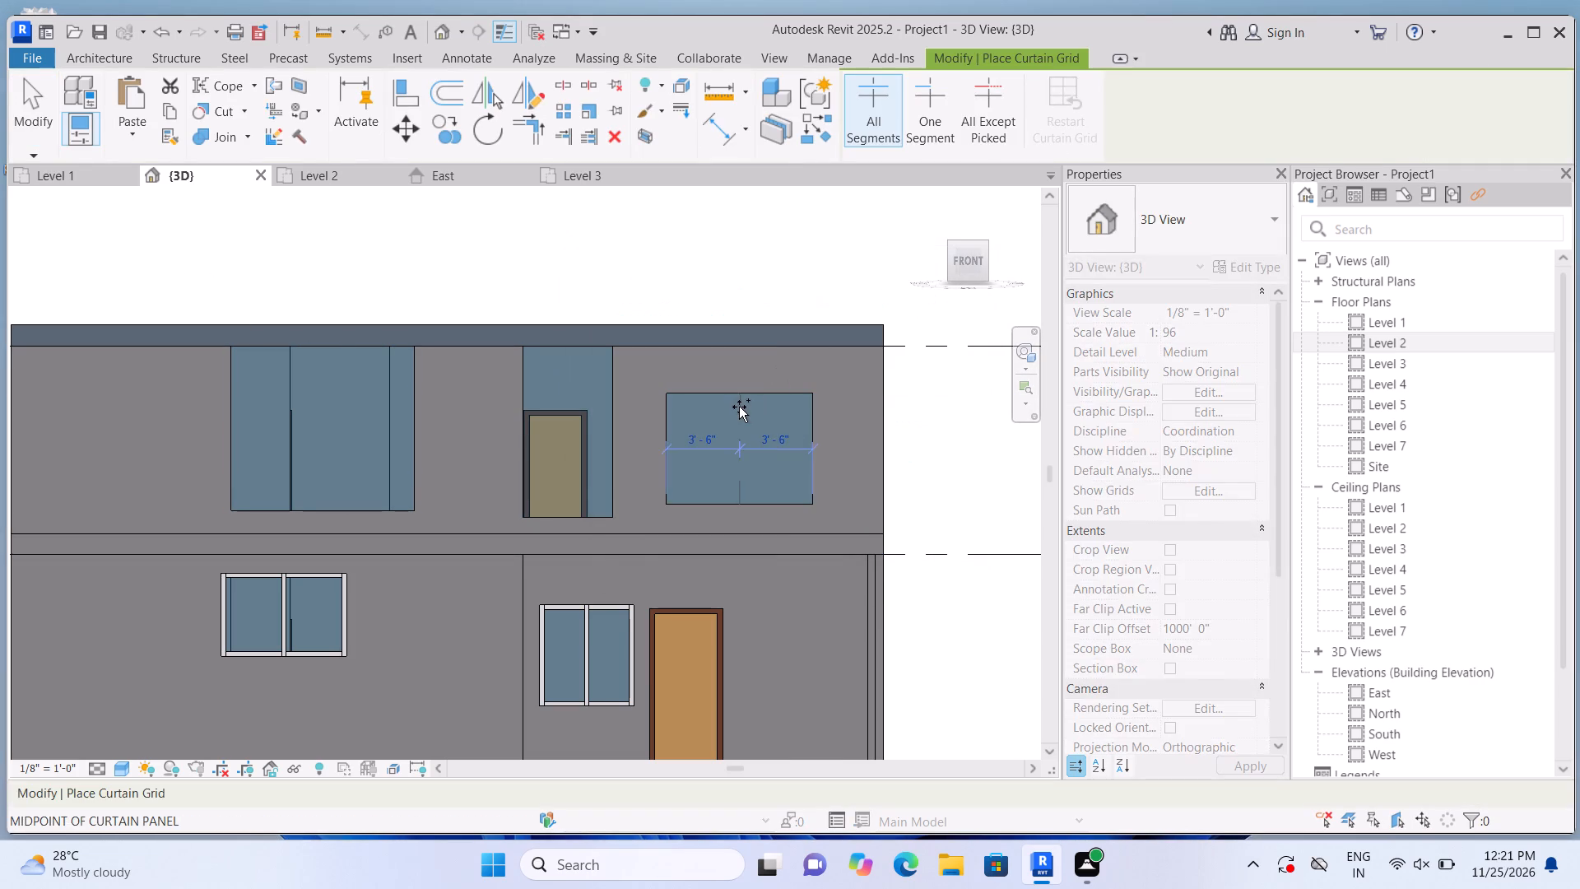
click(737, 407)
Place 2.5" x 5" rectangular mullions on the east-end Level 2 curtain wall's central grid line and all four outer edges.
click(109, 61)
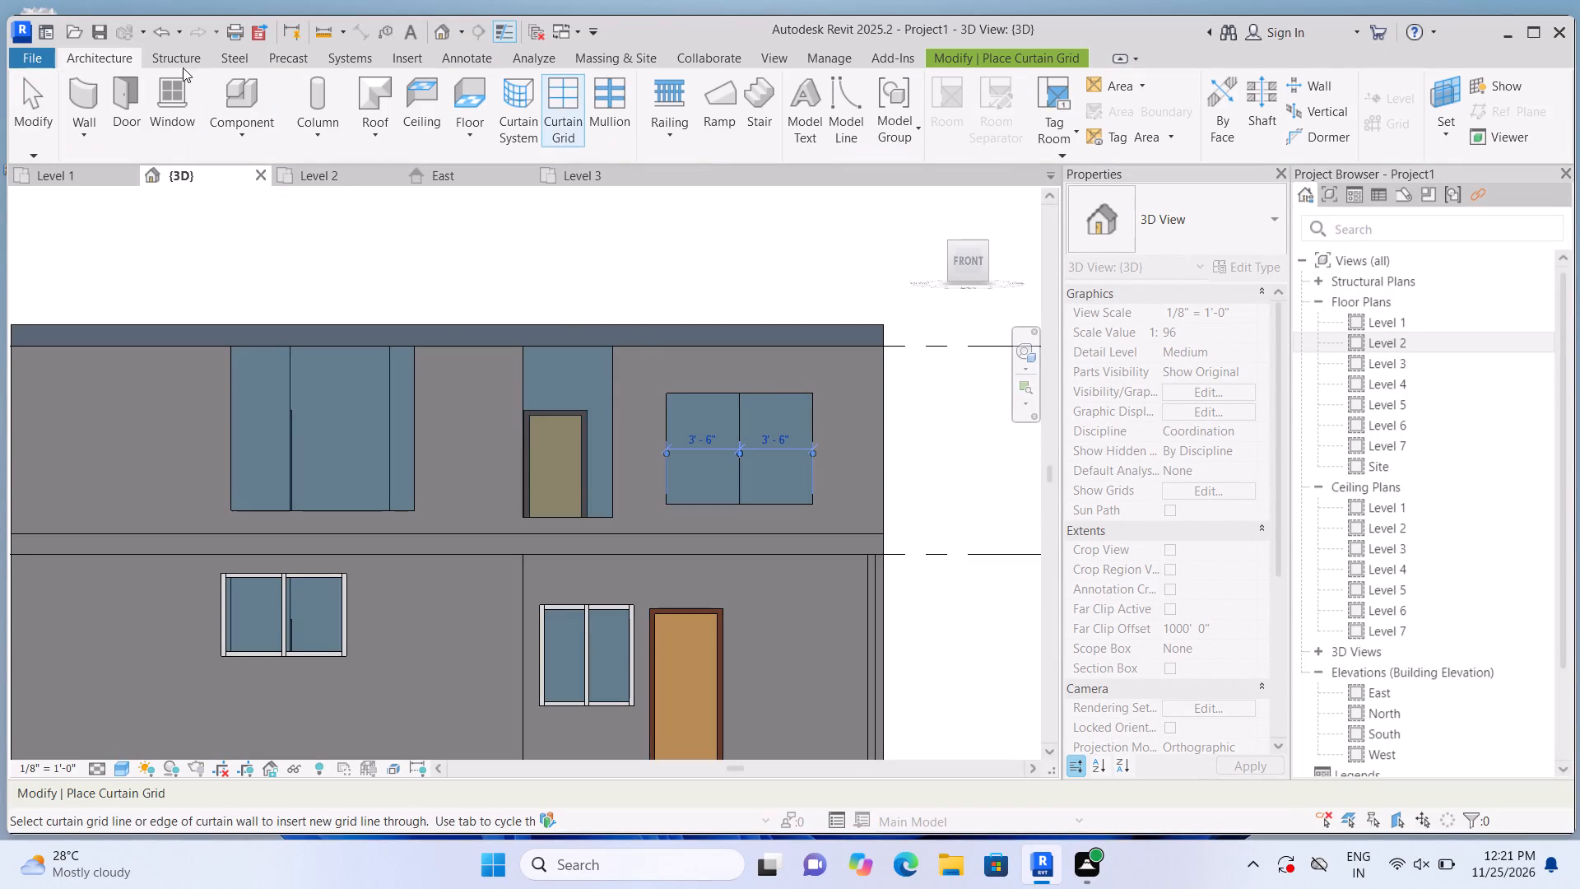
click(611, 91)
click(740, 425)
click(755, 393)
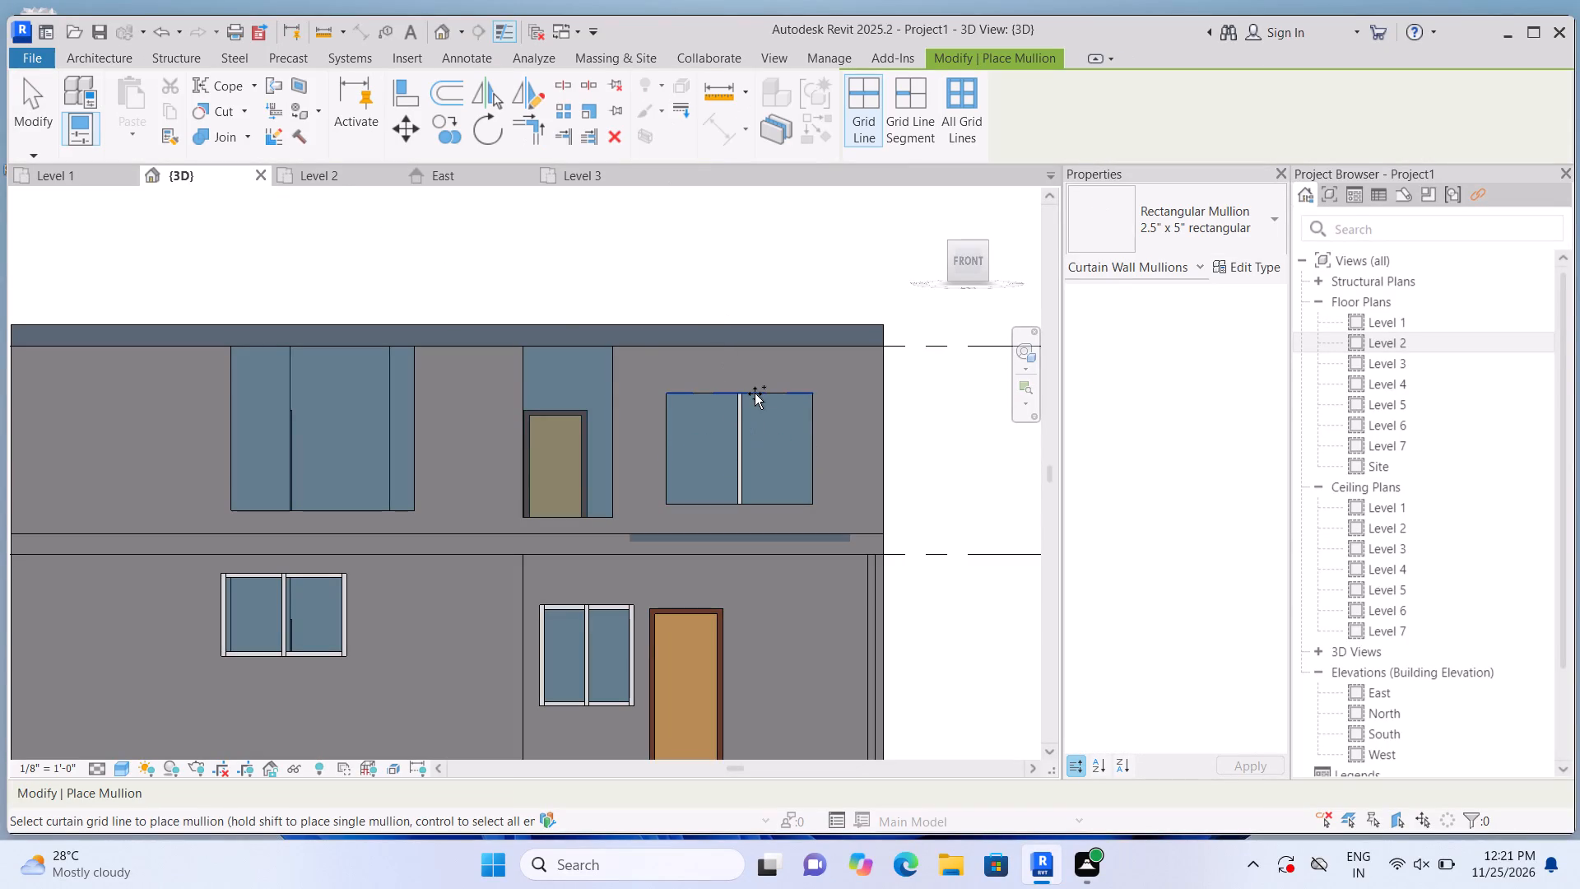
click(811, 472)
click(792, 495)
click(680, 468)
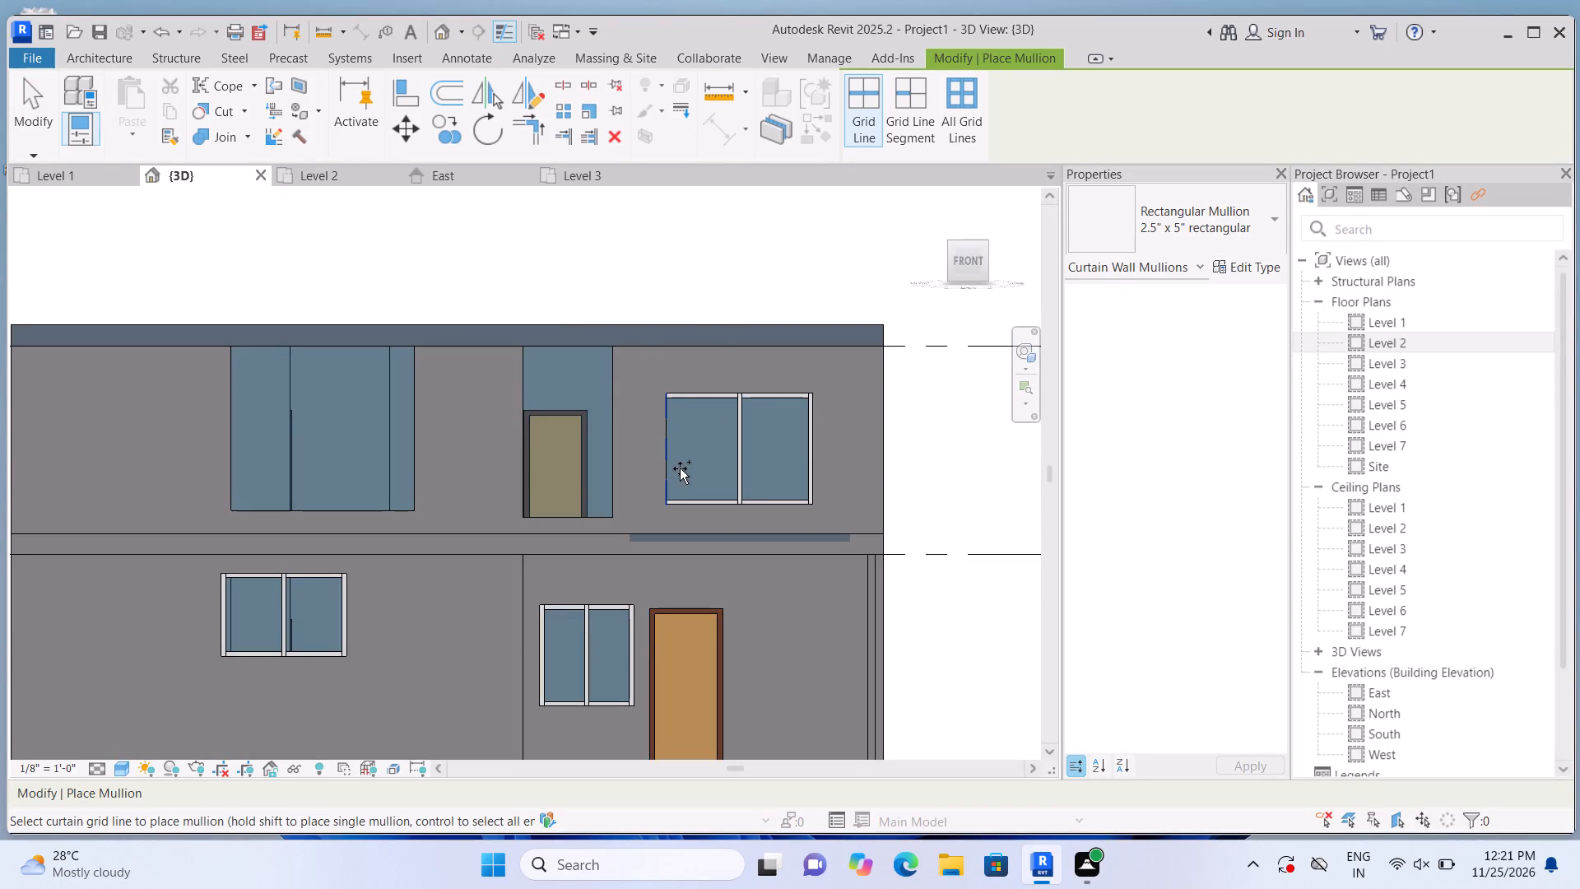
key(Escape)
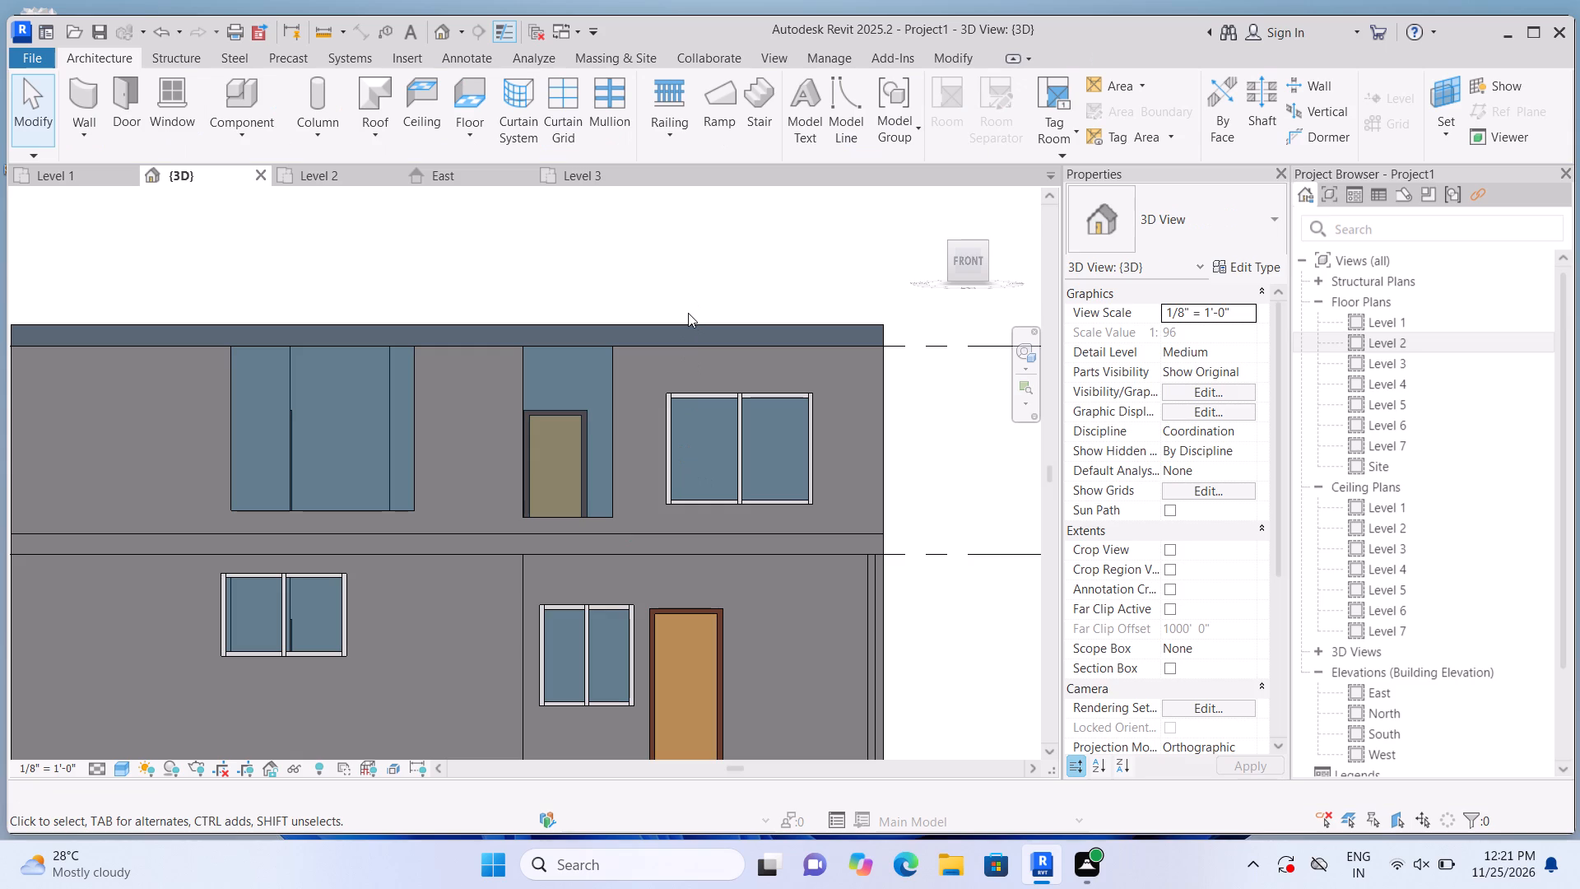
Raise the base of the narrow middle curtain wall on the front facade to about 3'-8 3/8" above Level 2.
click(610, 398)
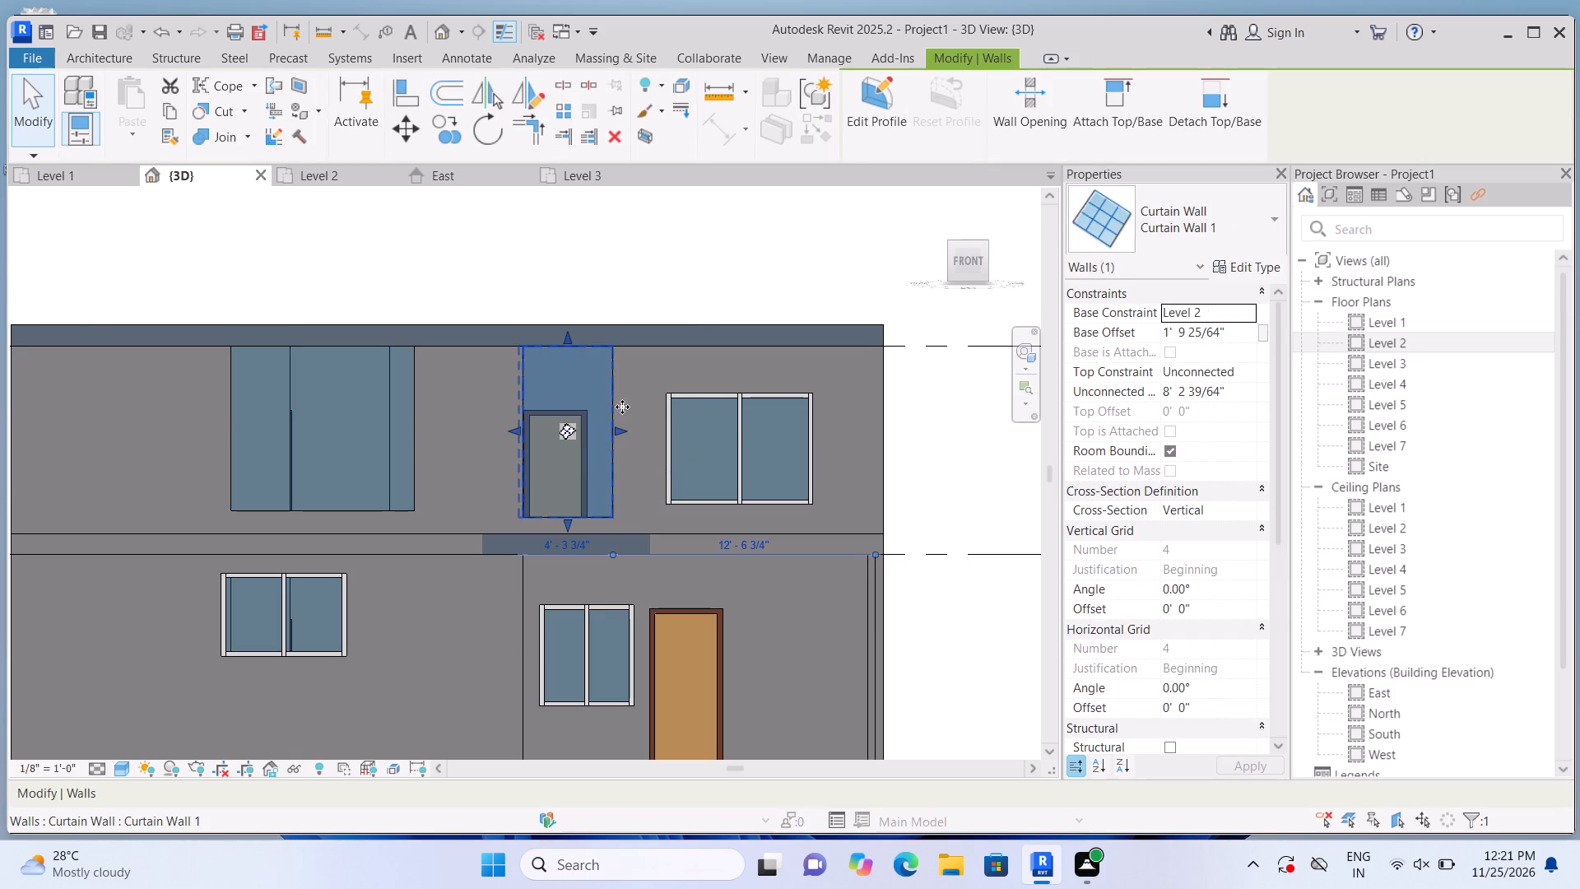
scroll(627, 410, down, 1)
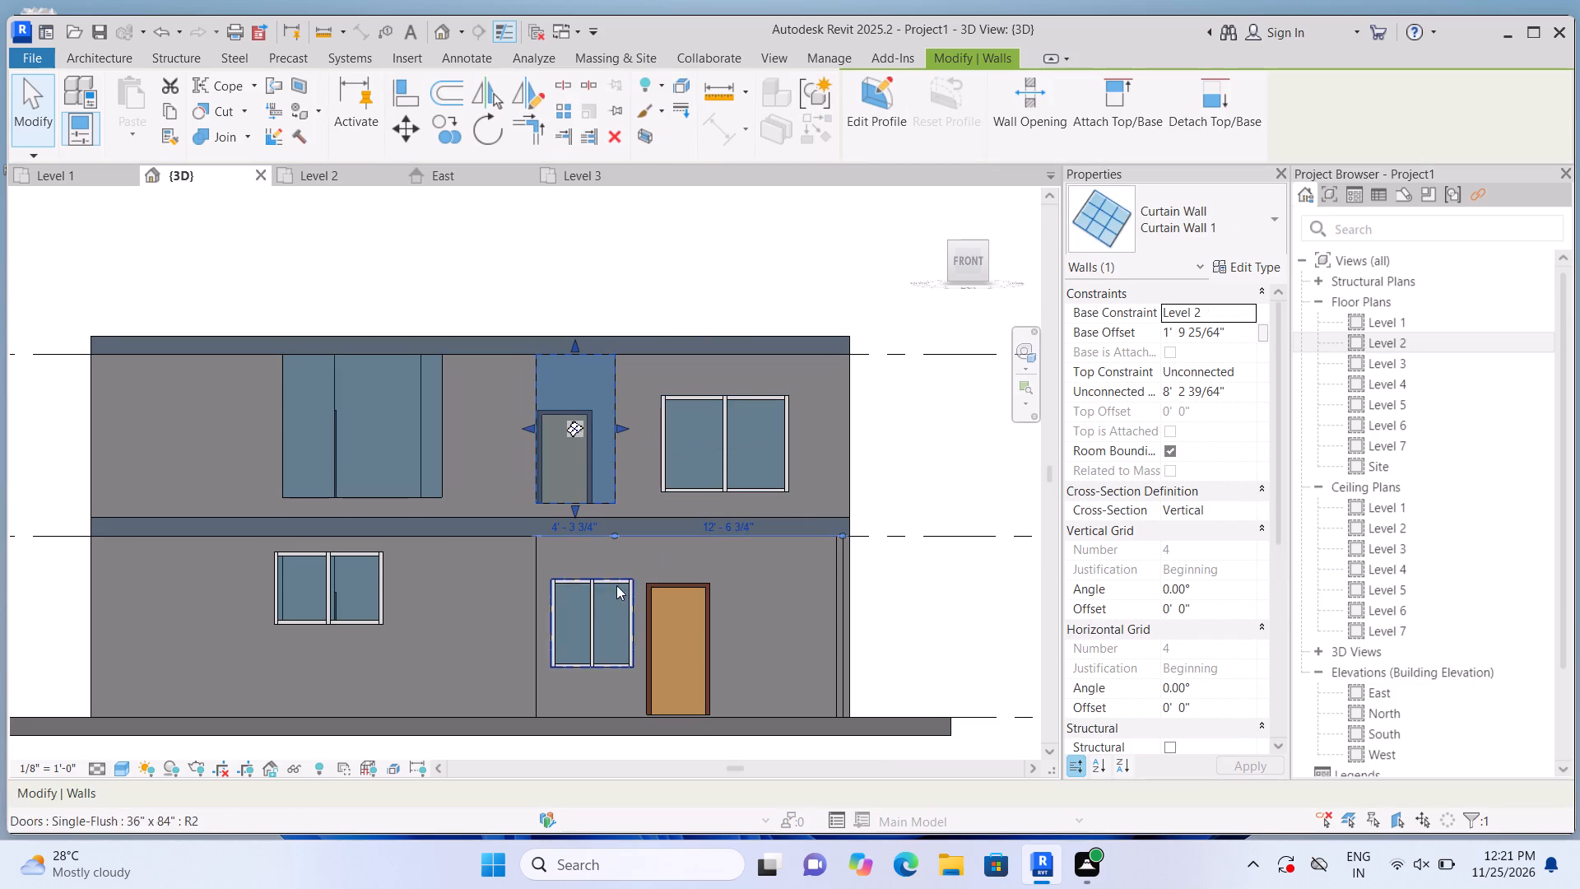
scroll(600, 592, up, 1)
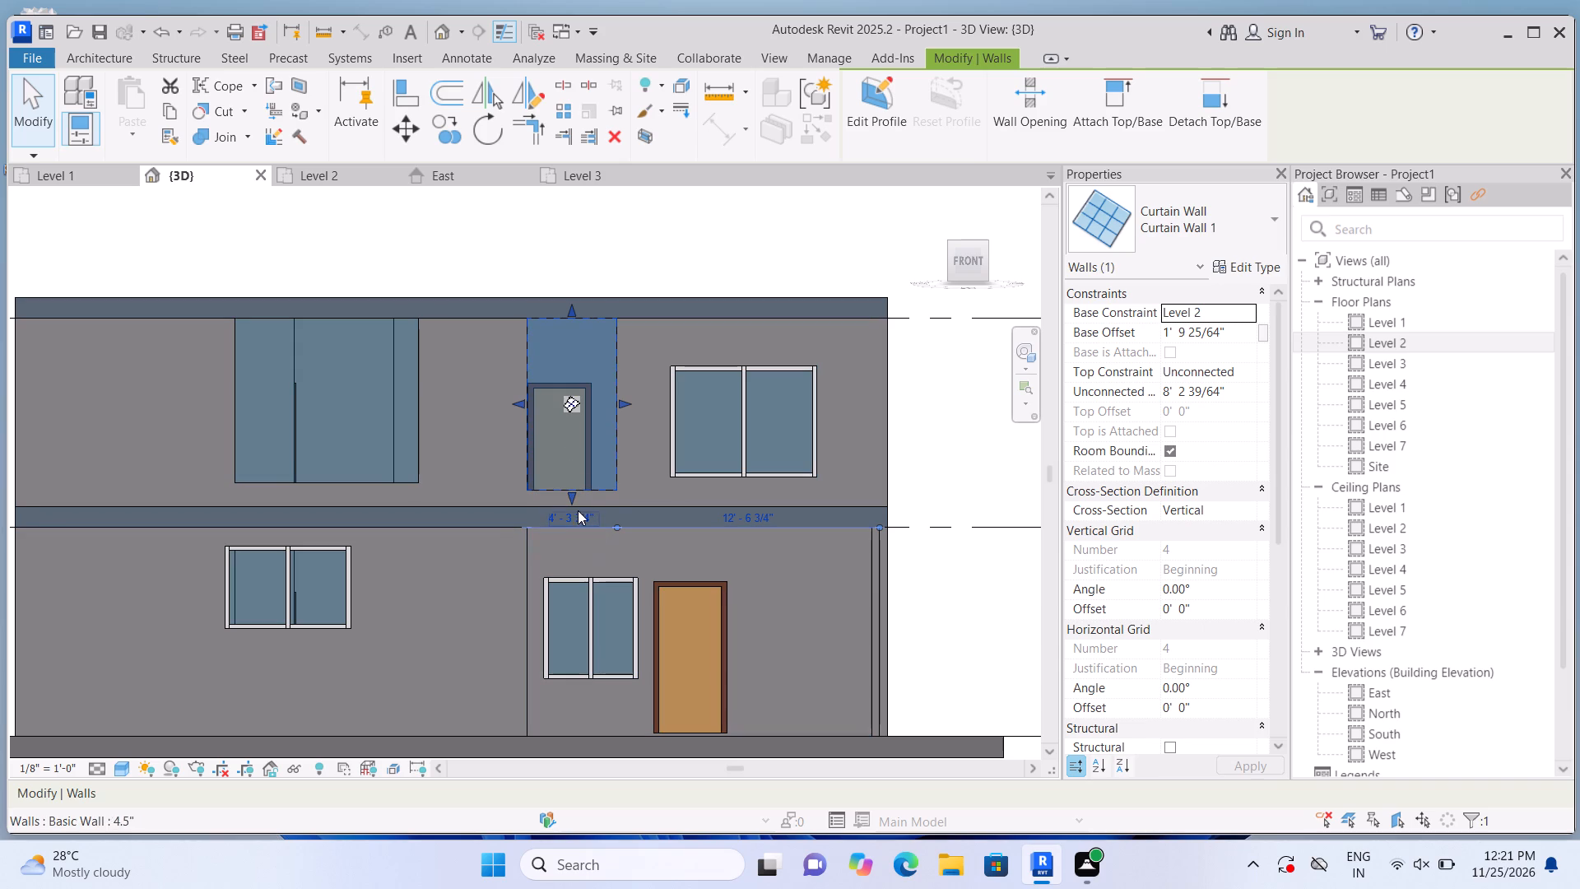
drag(572, 496, 580, 450)
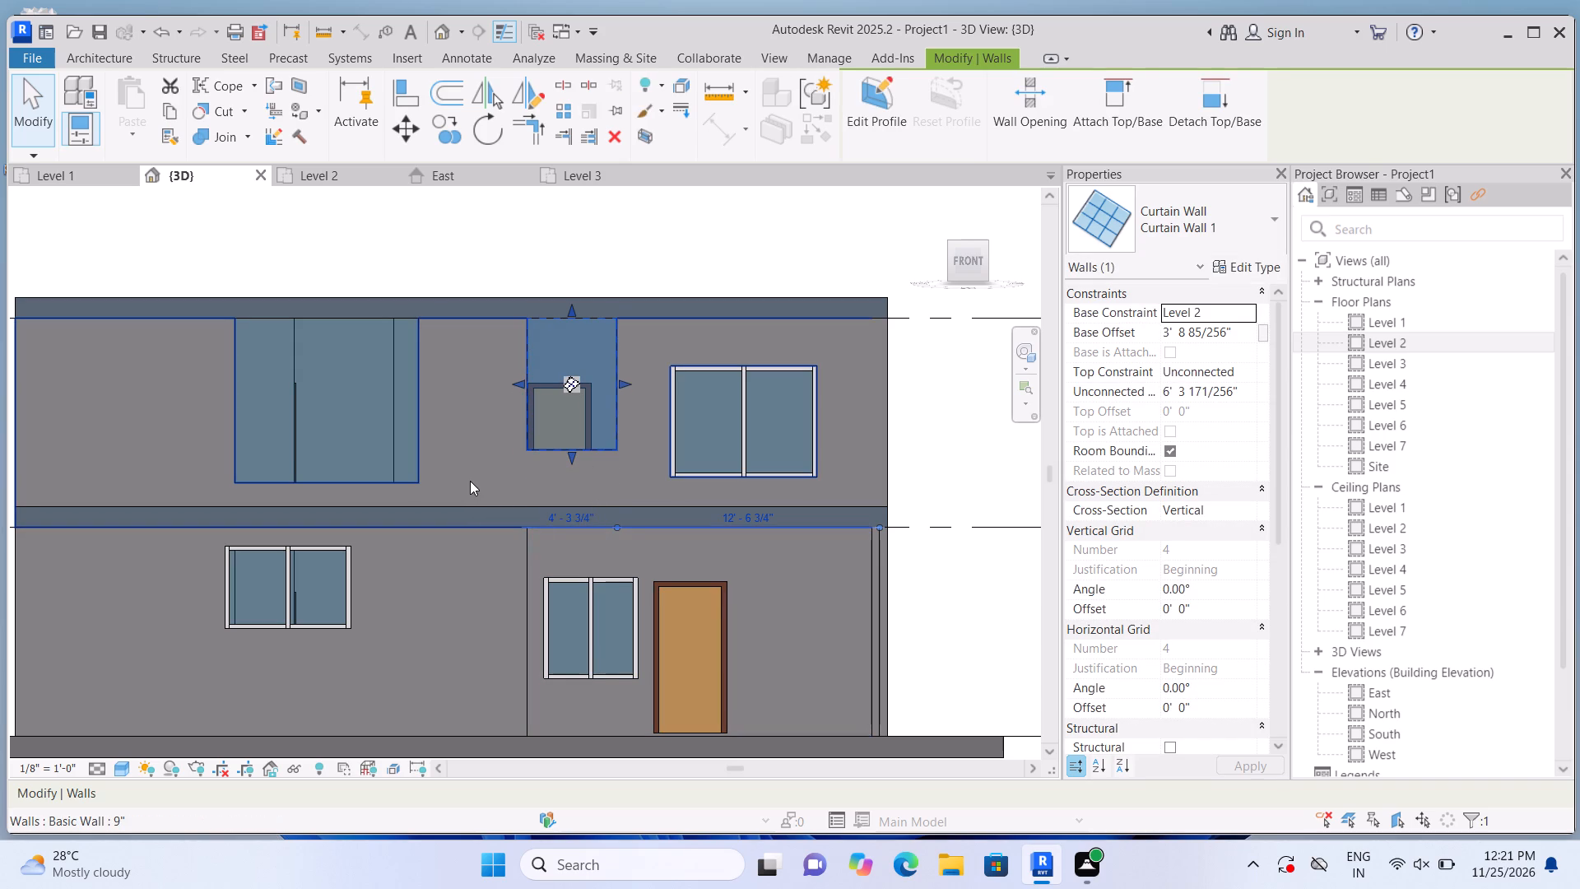
Lower the top of the narrow middle Level 2 curtain wall to make it about 3'-11 3/8" high.
scroll(481, 436, up, 2)
scroll(579, 363, down, 1)
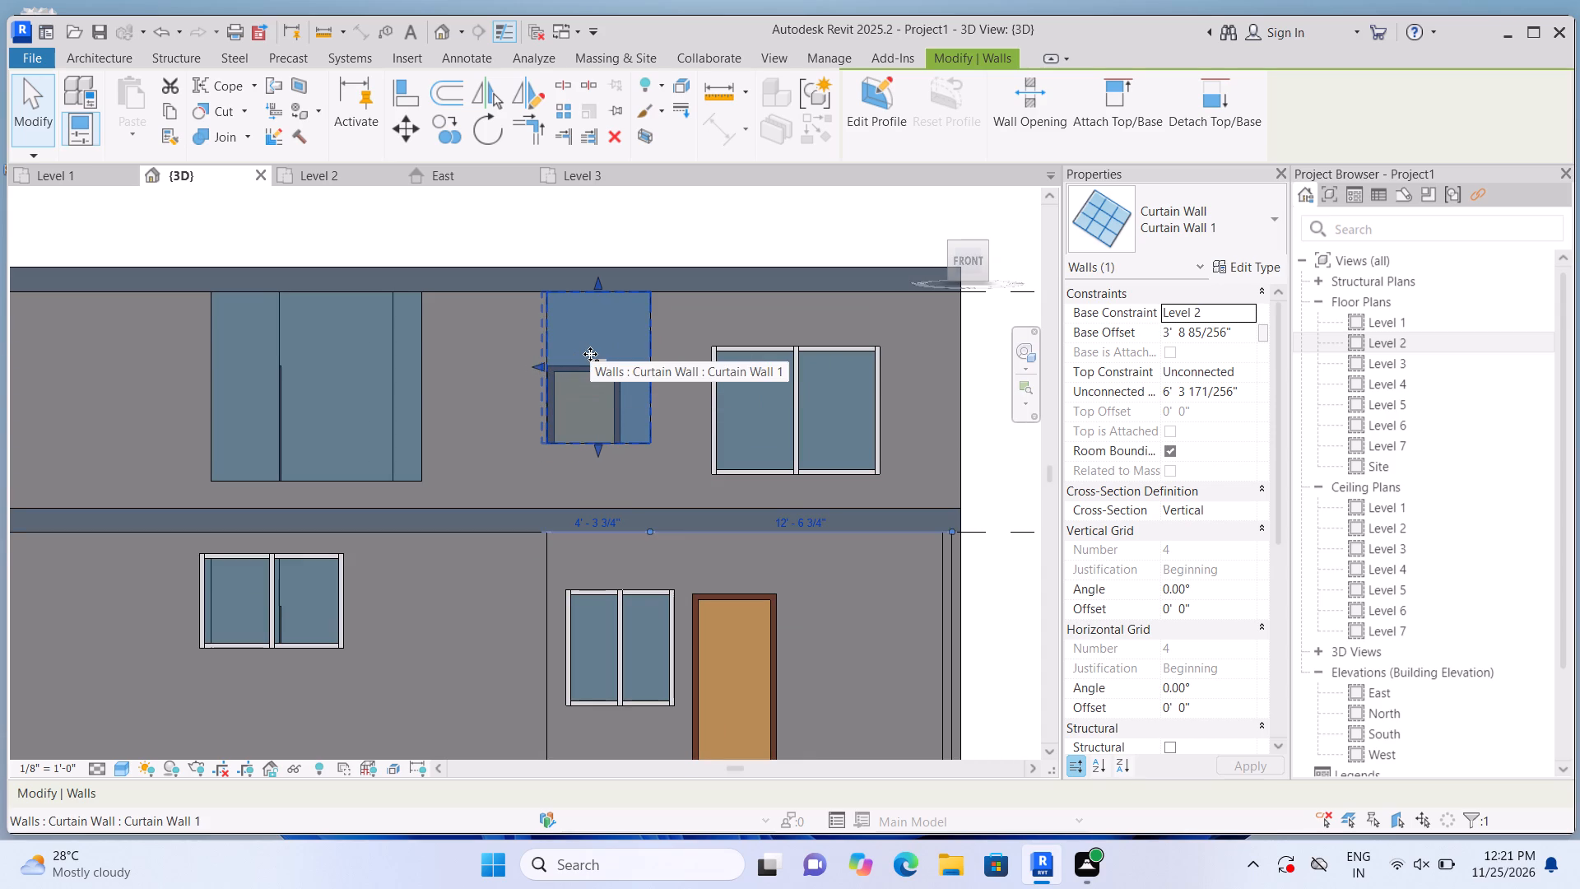
drag(598, 283, 614, 348)
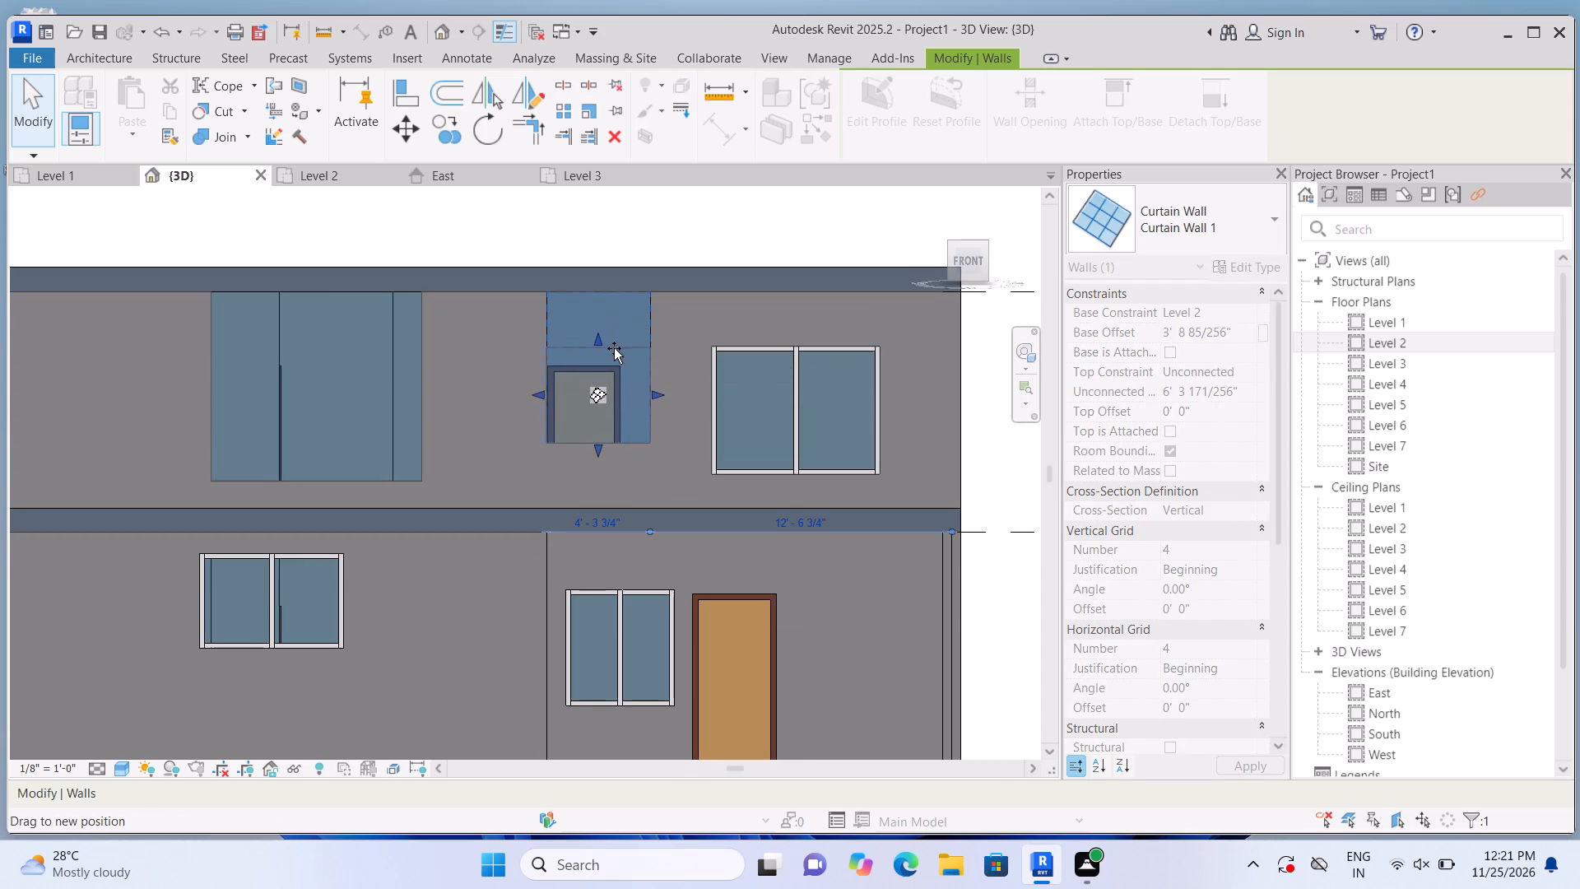
drag(614, 348, 615, 348)
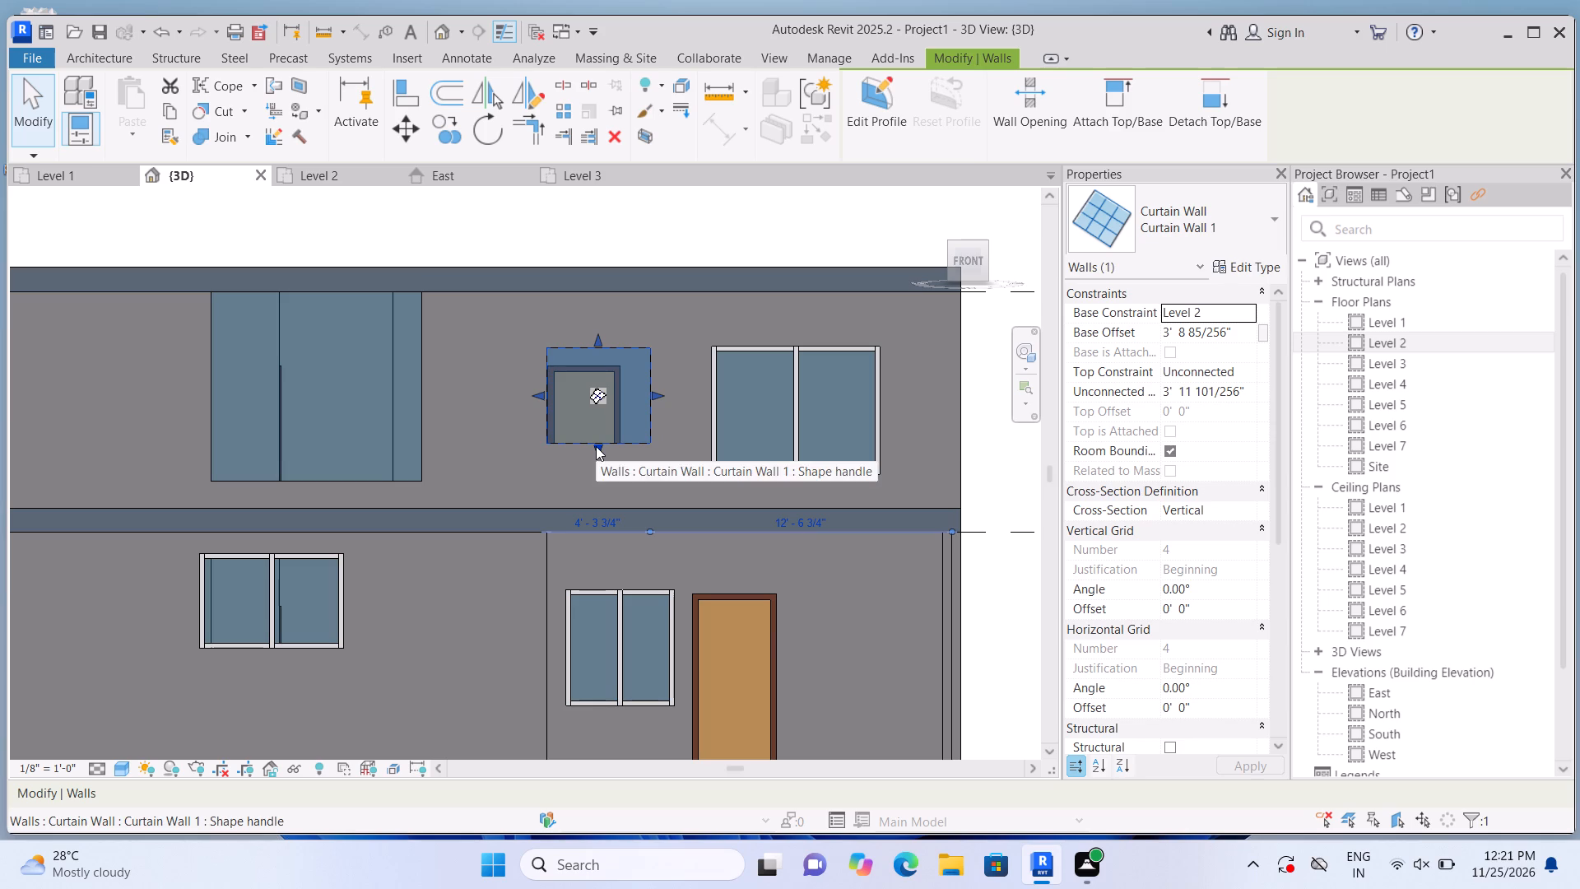
Nudge the base of the narrow middle Level 2 curtain wall slightly lower.
click(599, 444)
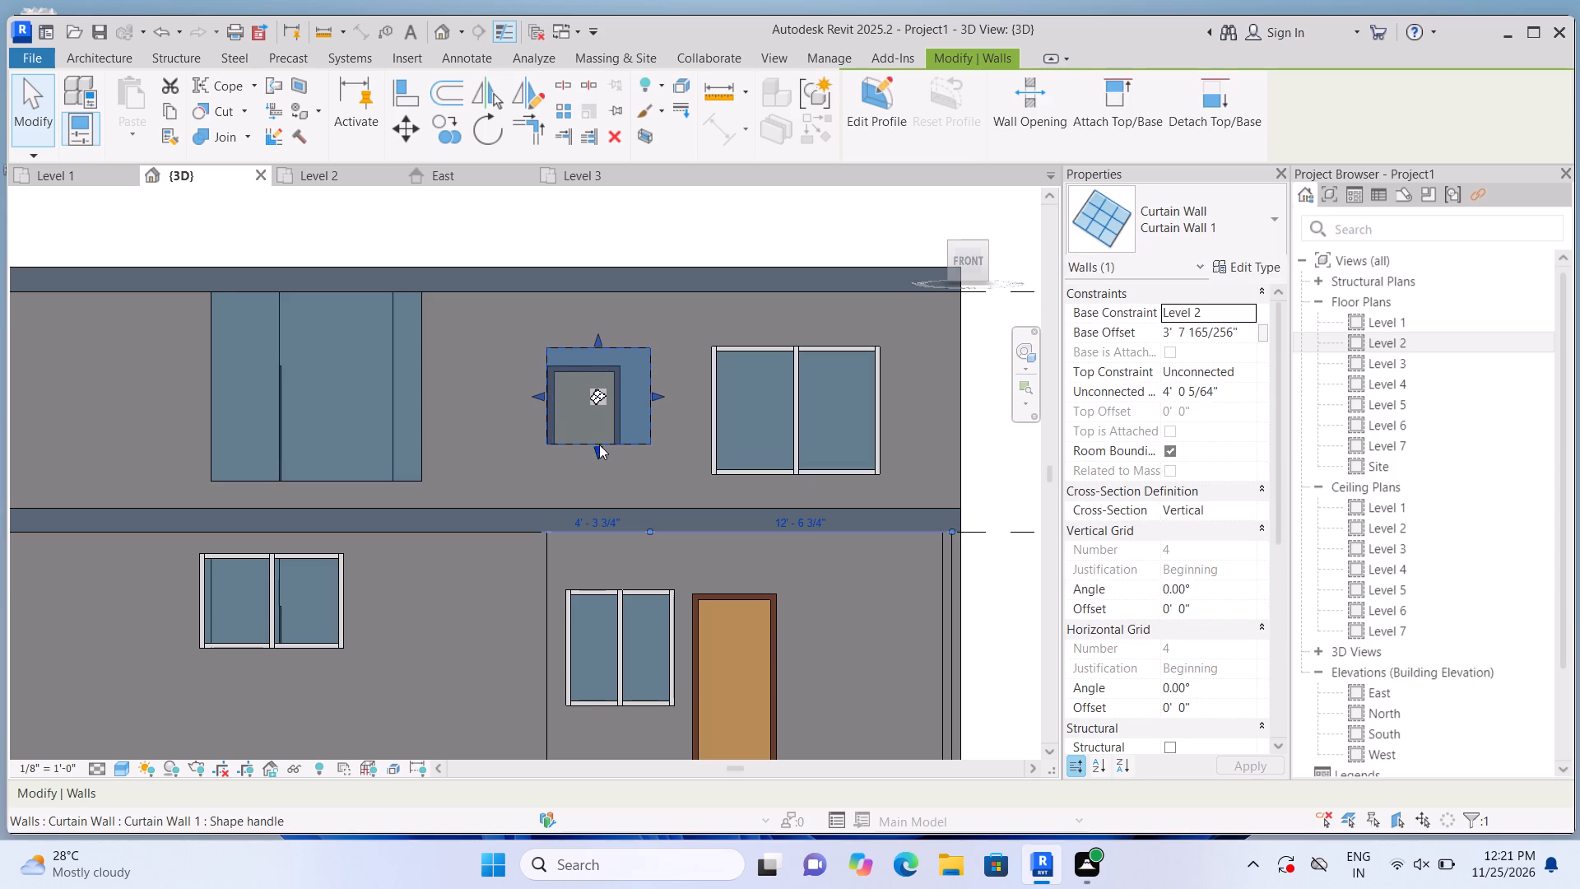
click(599, 444)
click(633, 244)
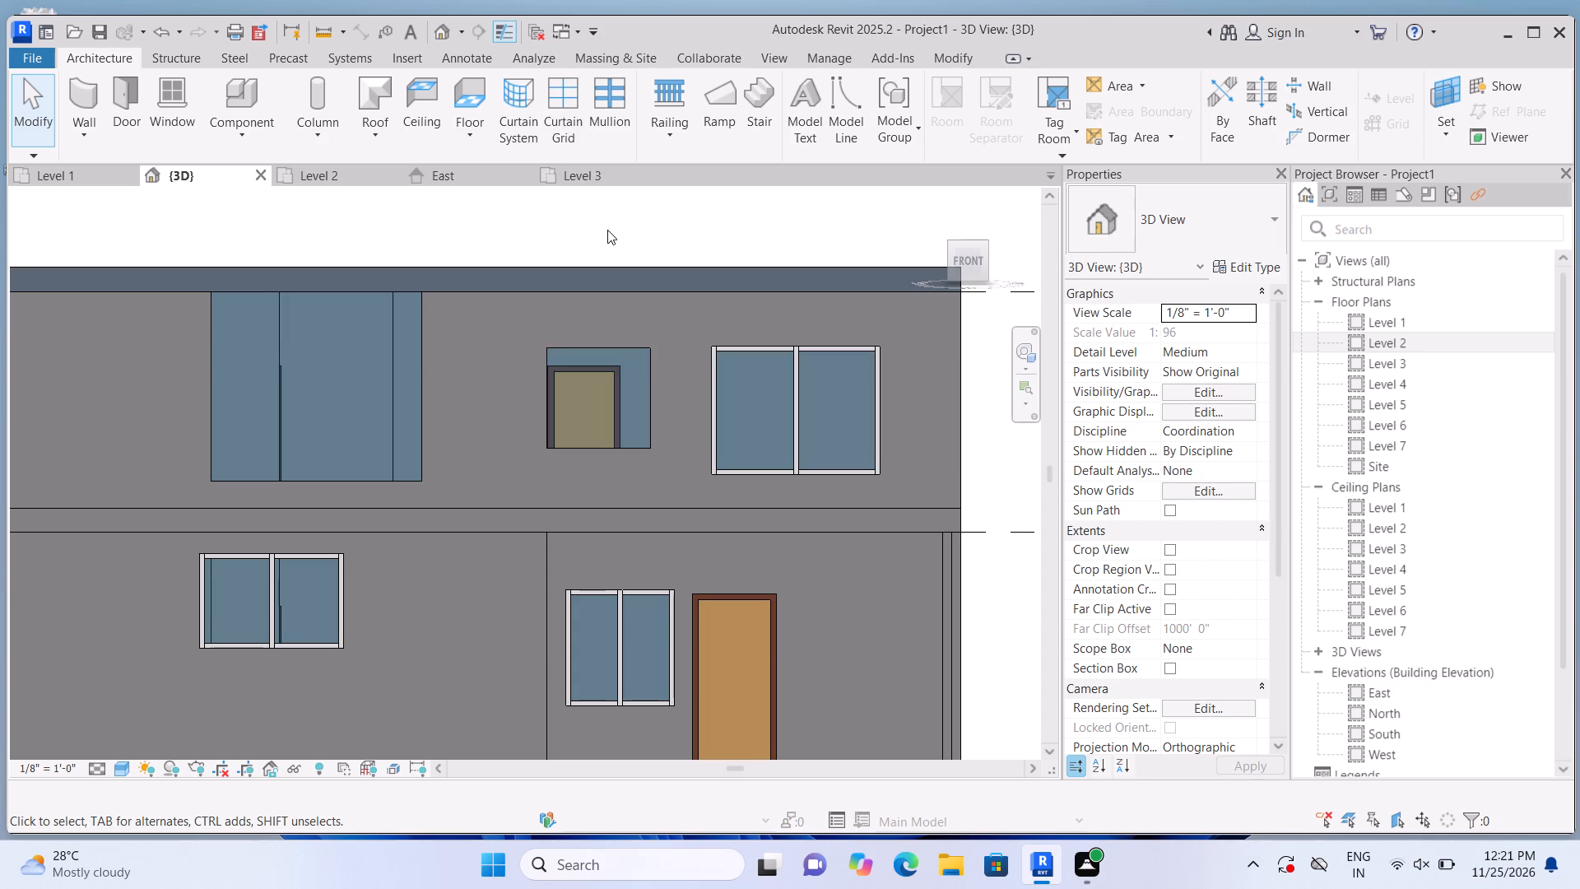
Delete the two bottom-edge mullions from the east-end curtain wall window on Level 2's front facade.
scroll(607, 230, down, 2)
scroll(818, 435, up, 3)
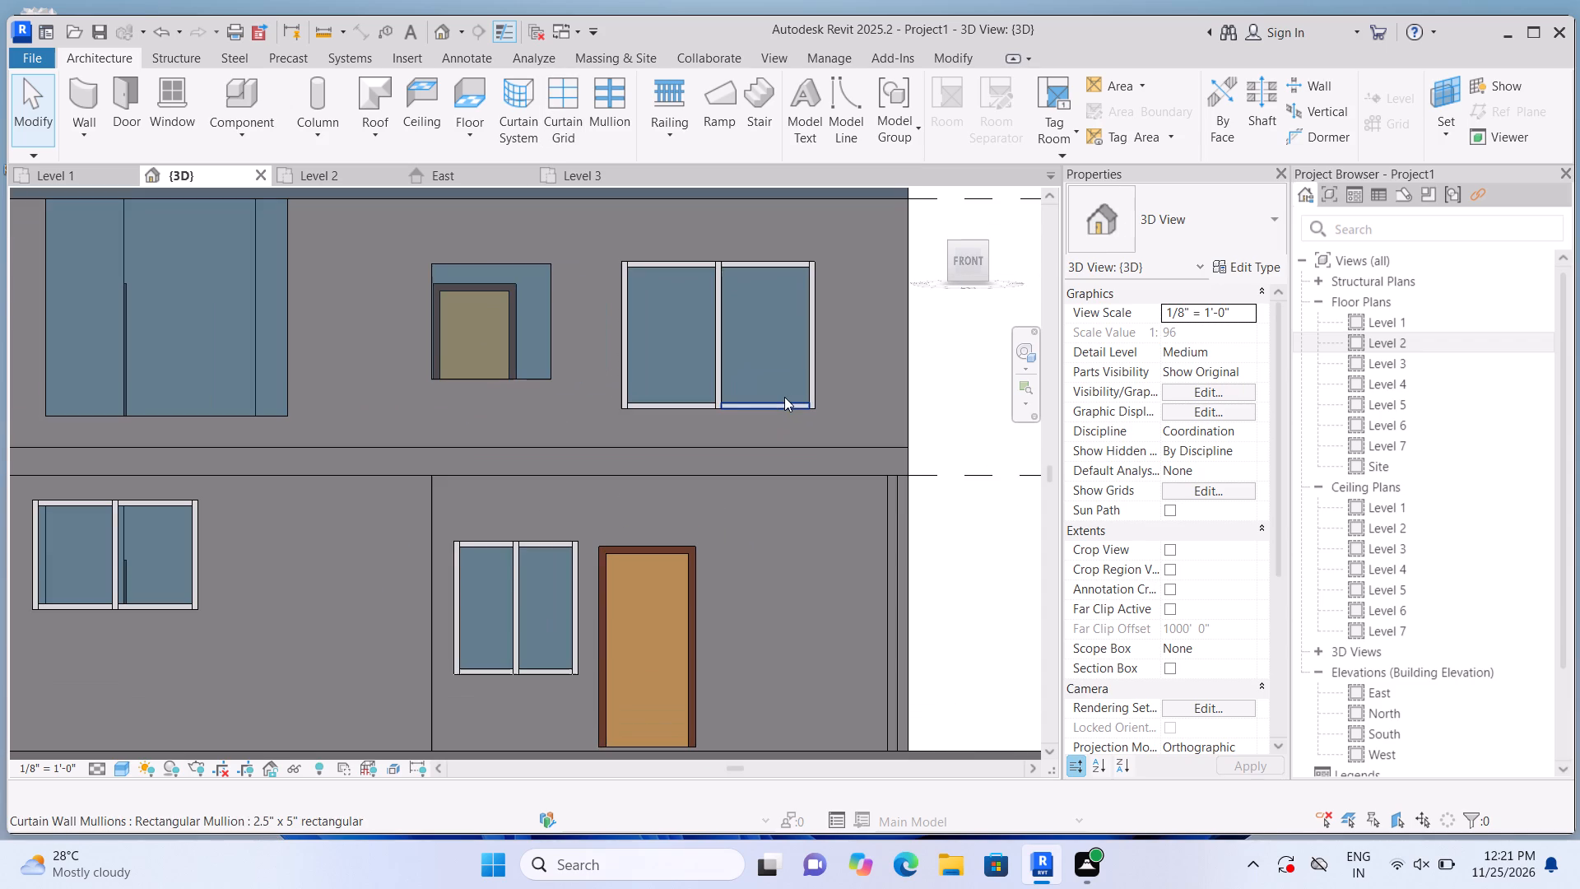
click(784, 397)
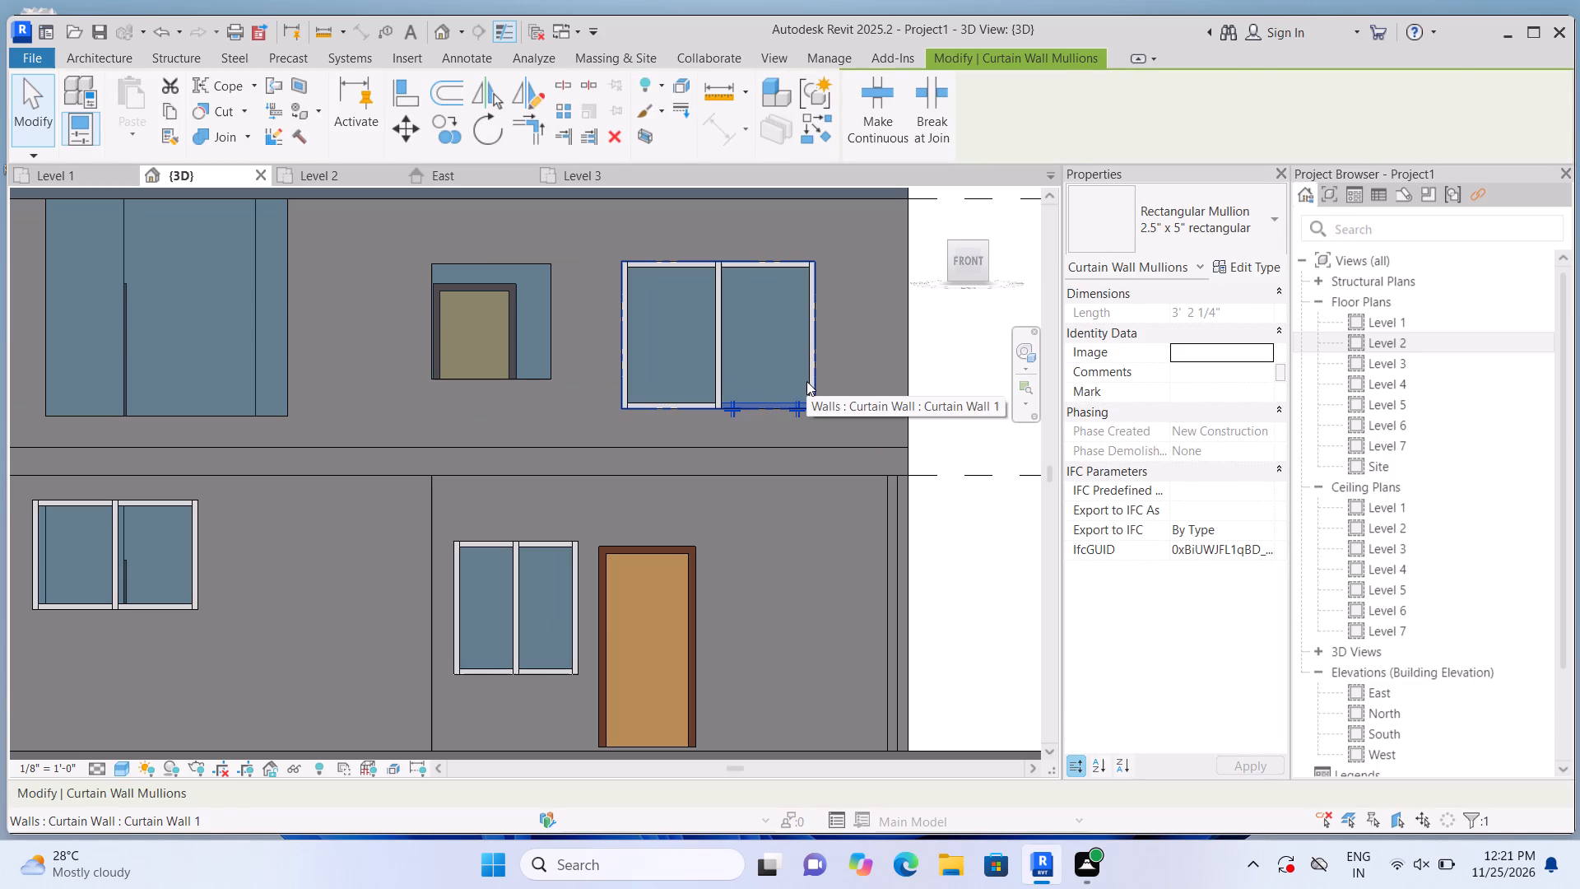
key(Delete)
click(692, 398)
key(Delete)
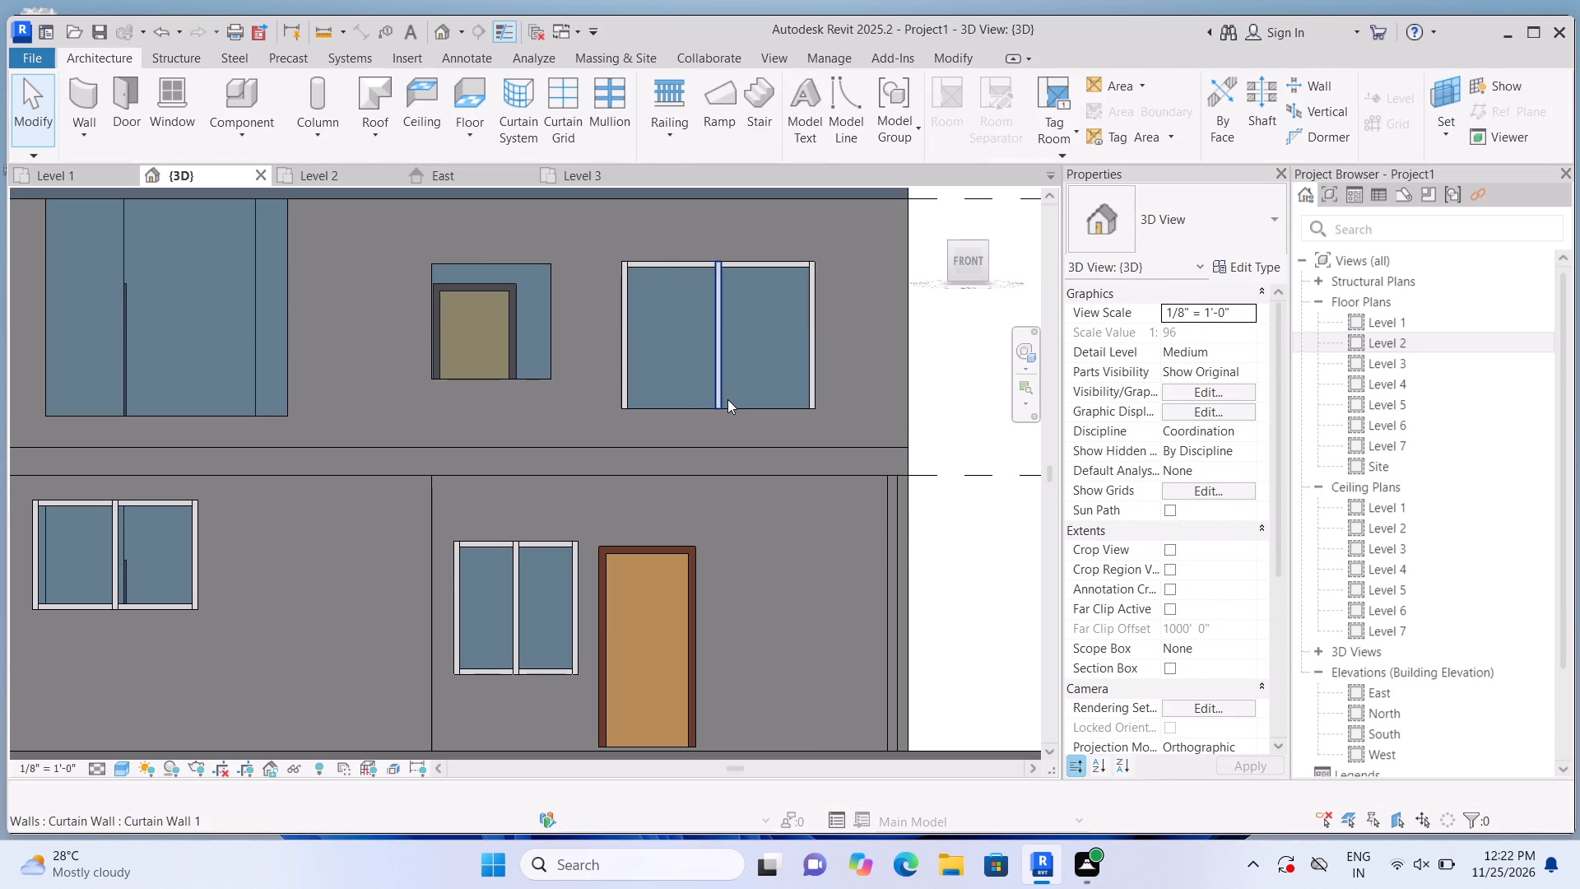
Lower the base of the east-end curtain wall window on Level 2's front facade to about 1'-4 3/16" above Level 2.
click(727, 399)
scroll(720, 412, up, 2)
click(995, 445)
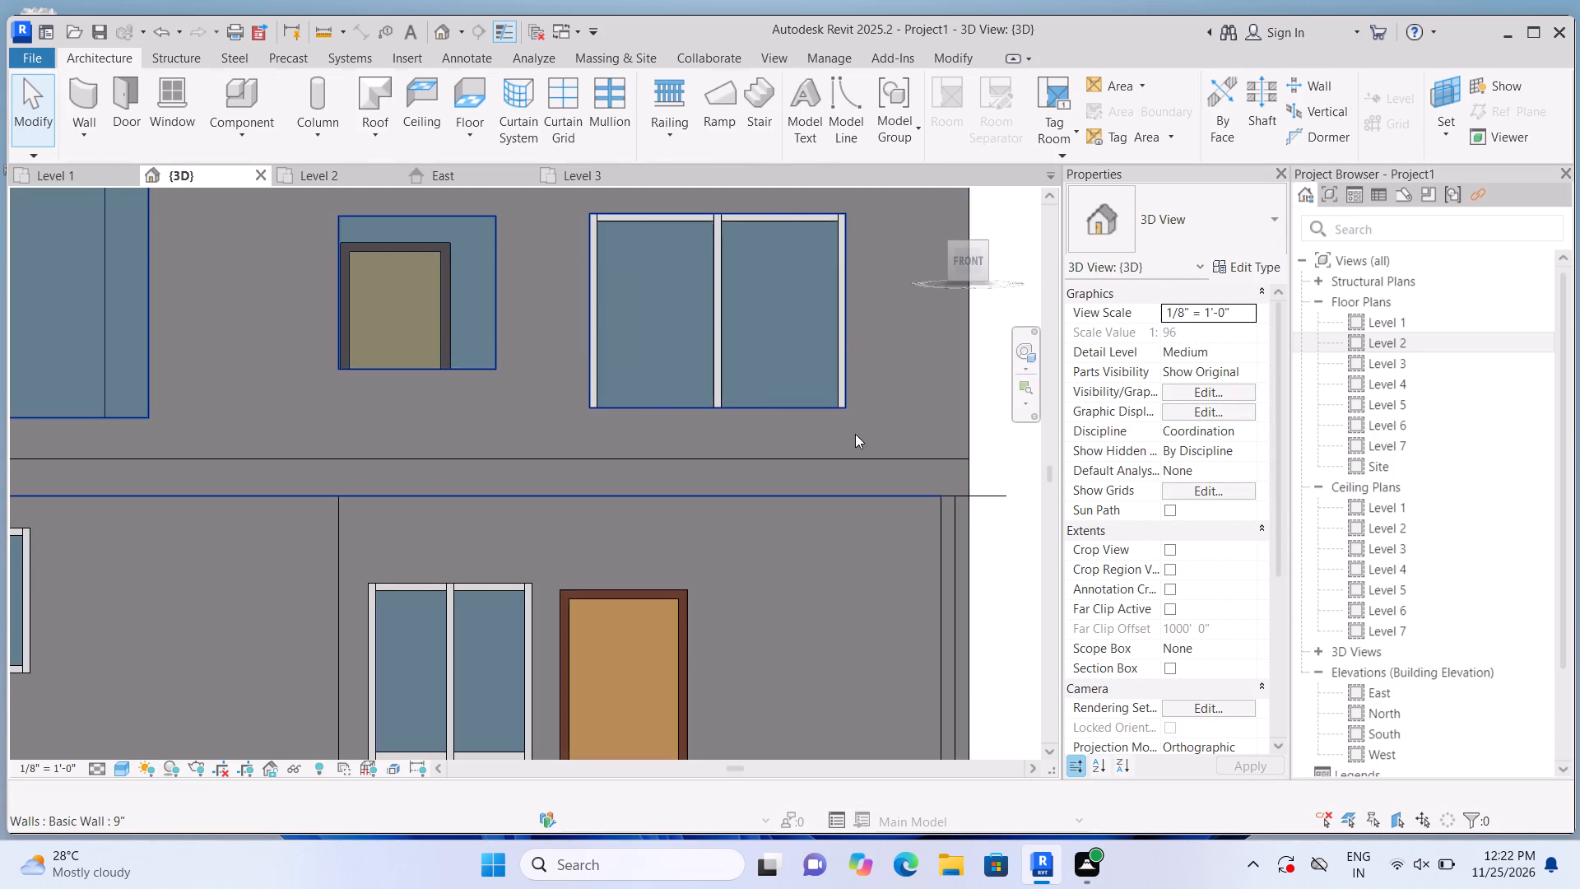
click(799, 398)
scroll(729, 425, up, 1)
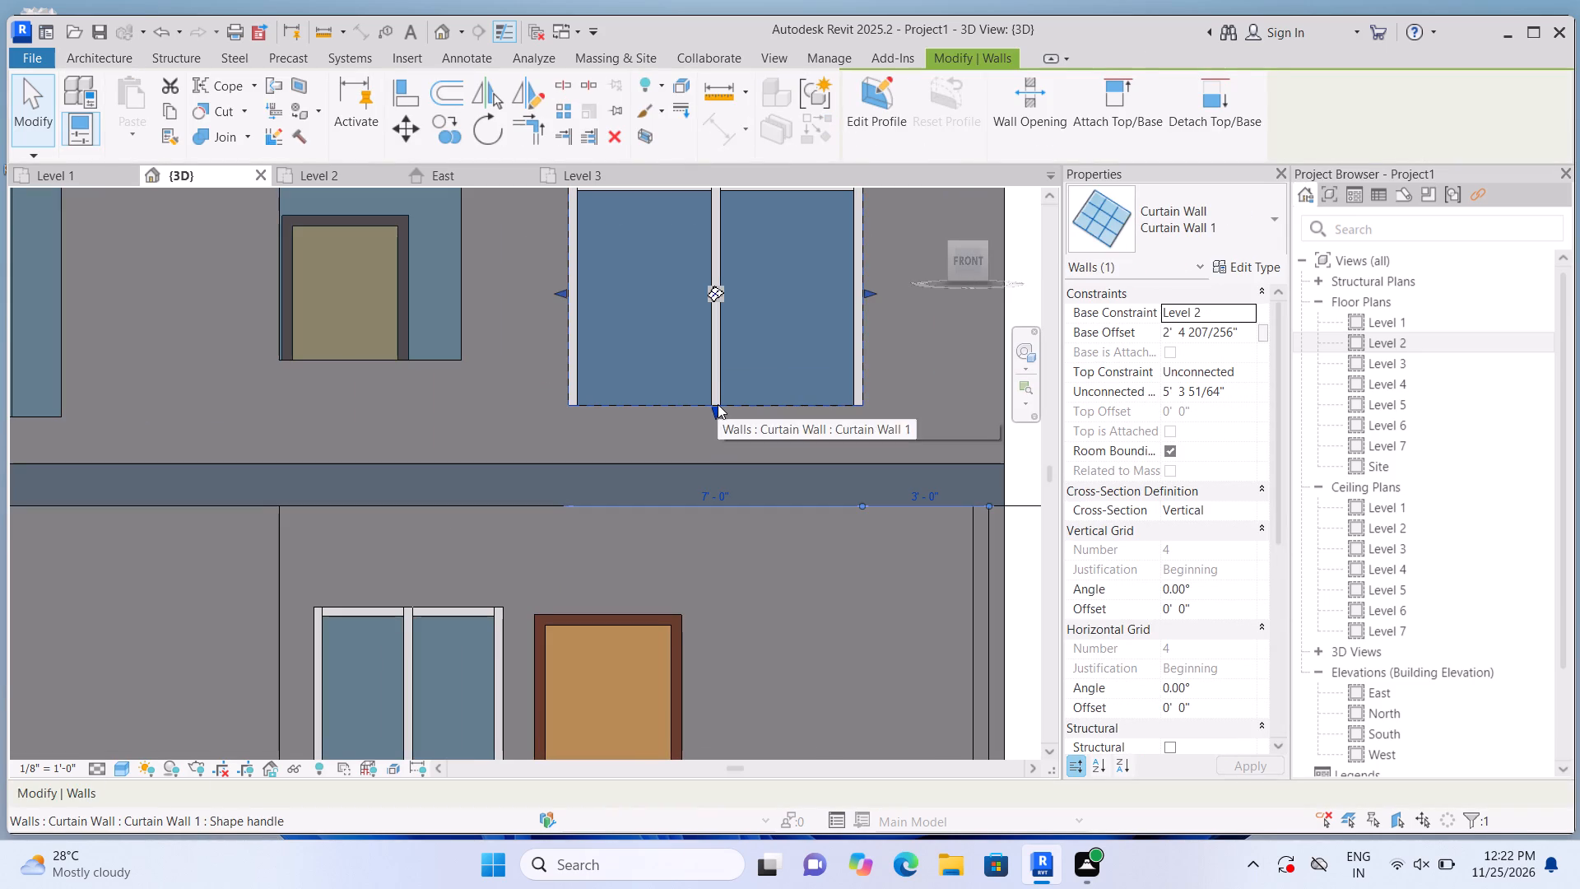
drag(712, 404, 721, 446)
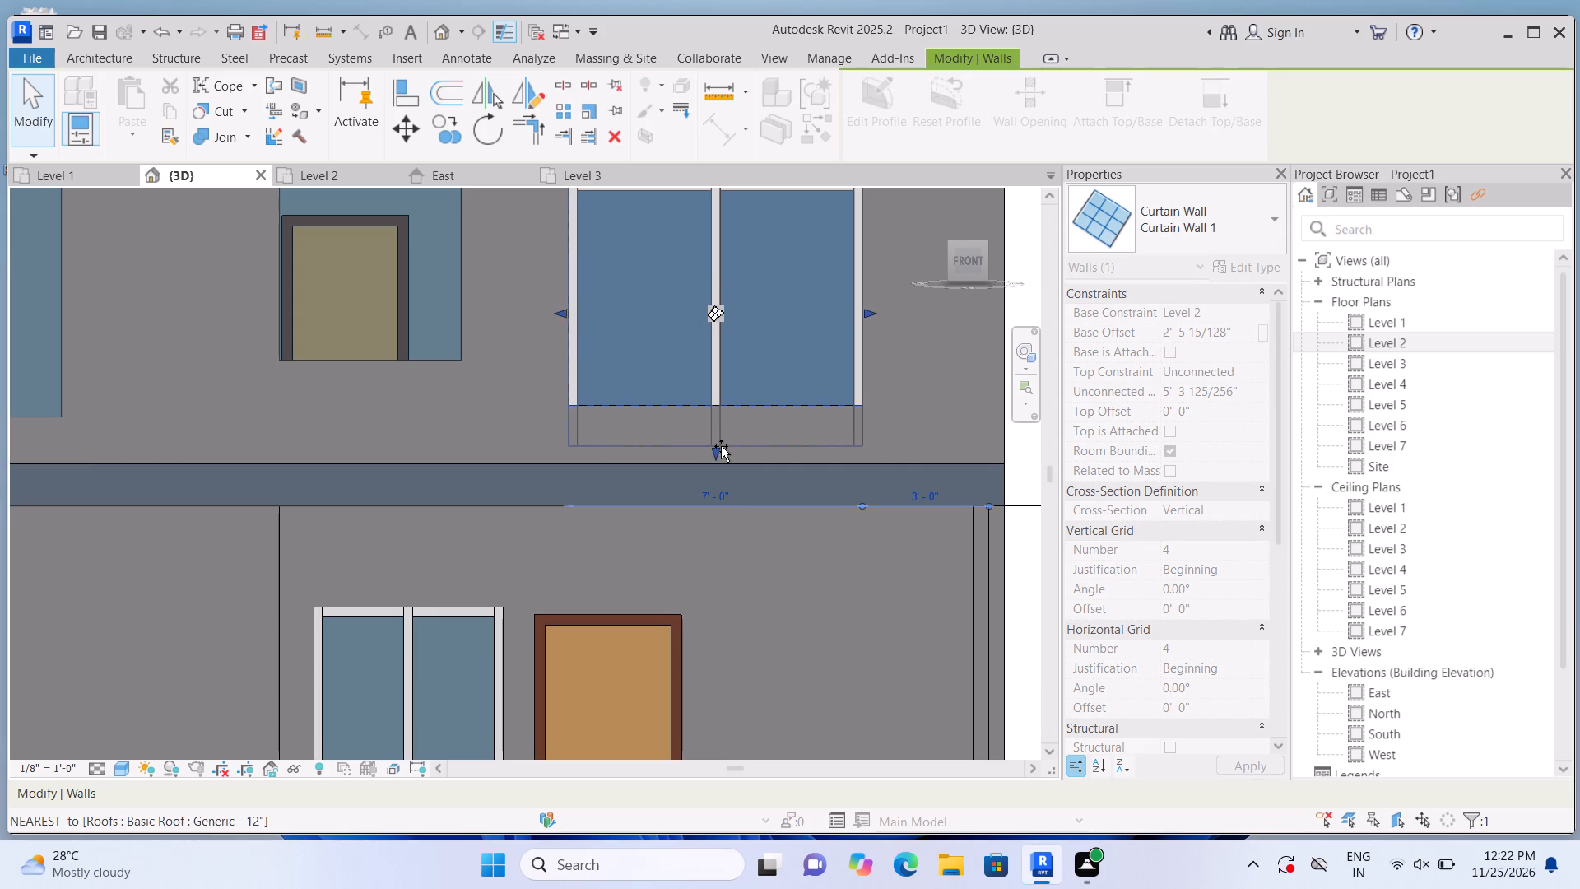
drag(721, 446, 722, 449)
scroll(722, 449, down, 2)
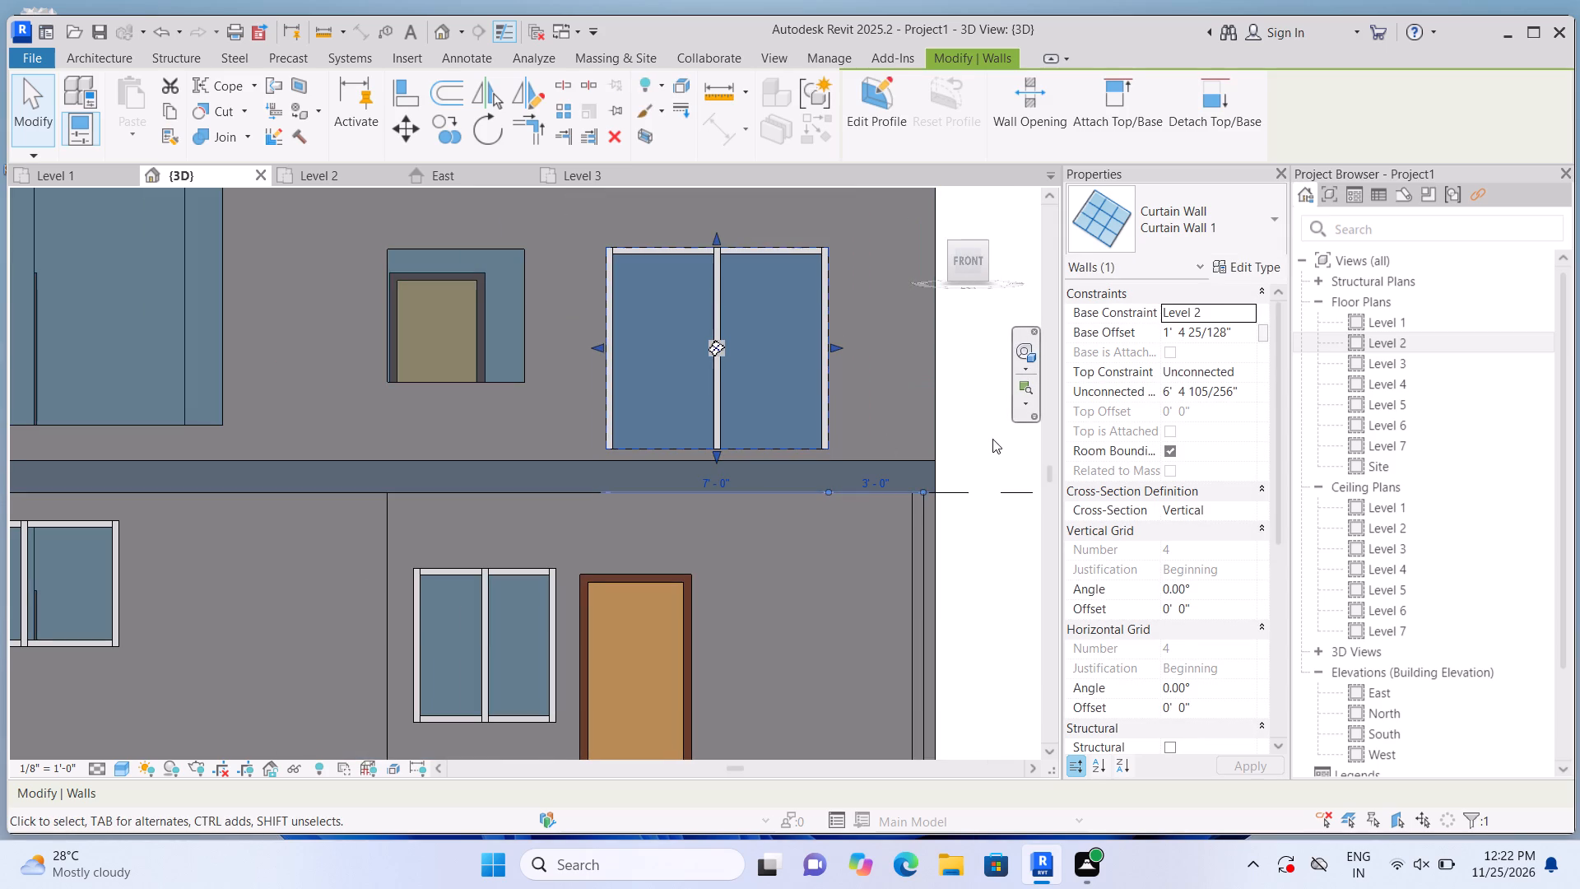
click(992, 439)
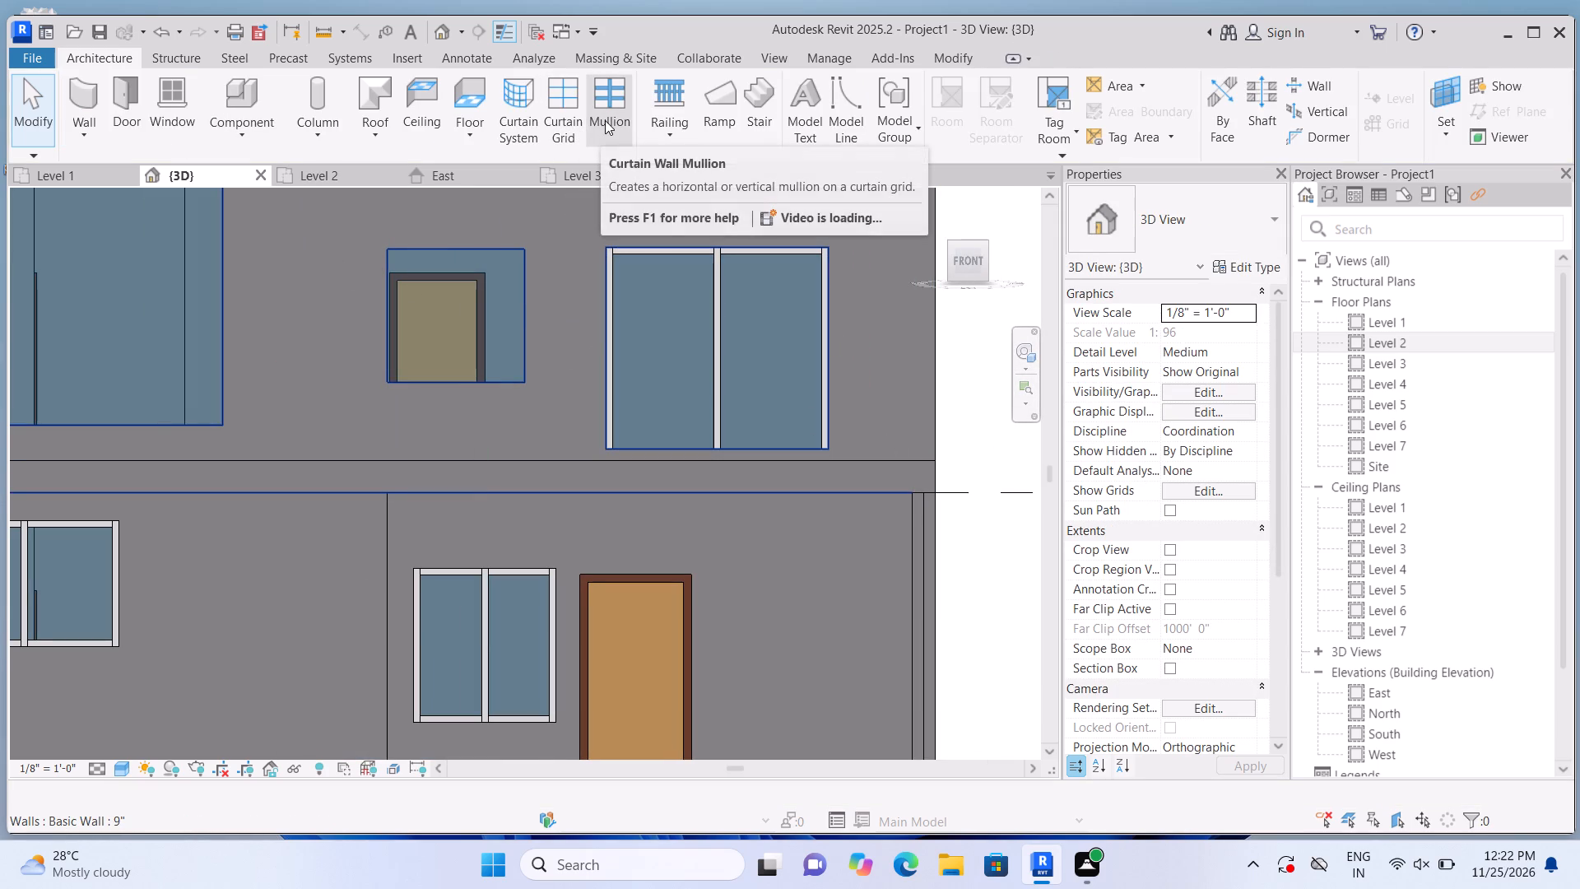
Add 2.5" x 5" rectangular mullions along the bottom edge of the east-end Level 2 curtain wall window.
click(611, 123)
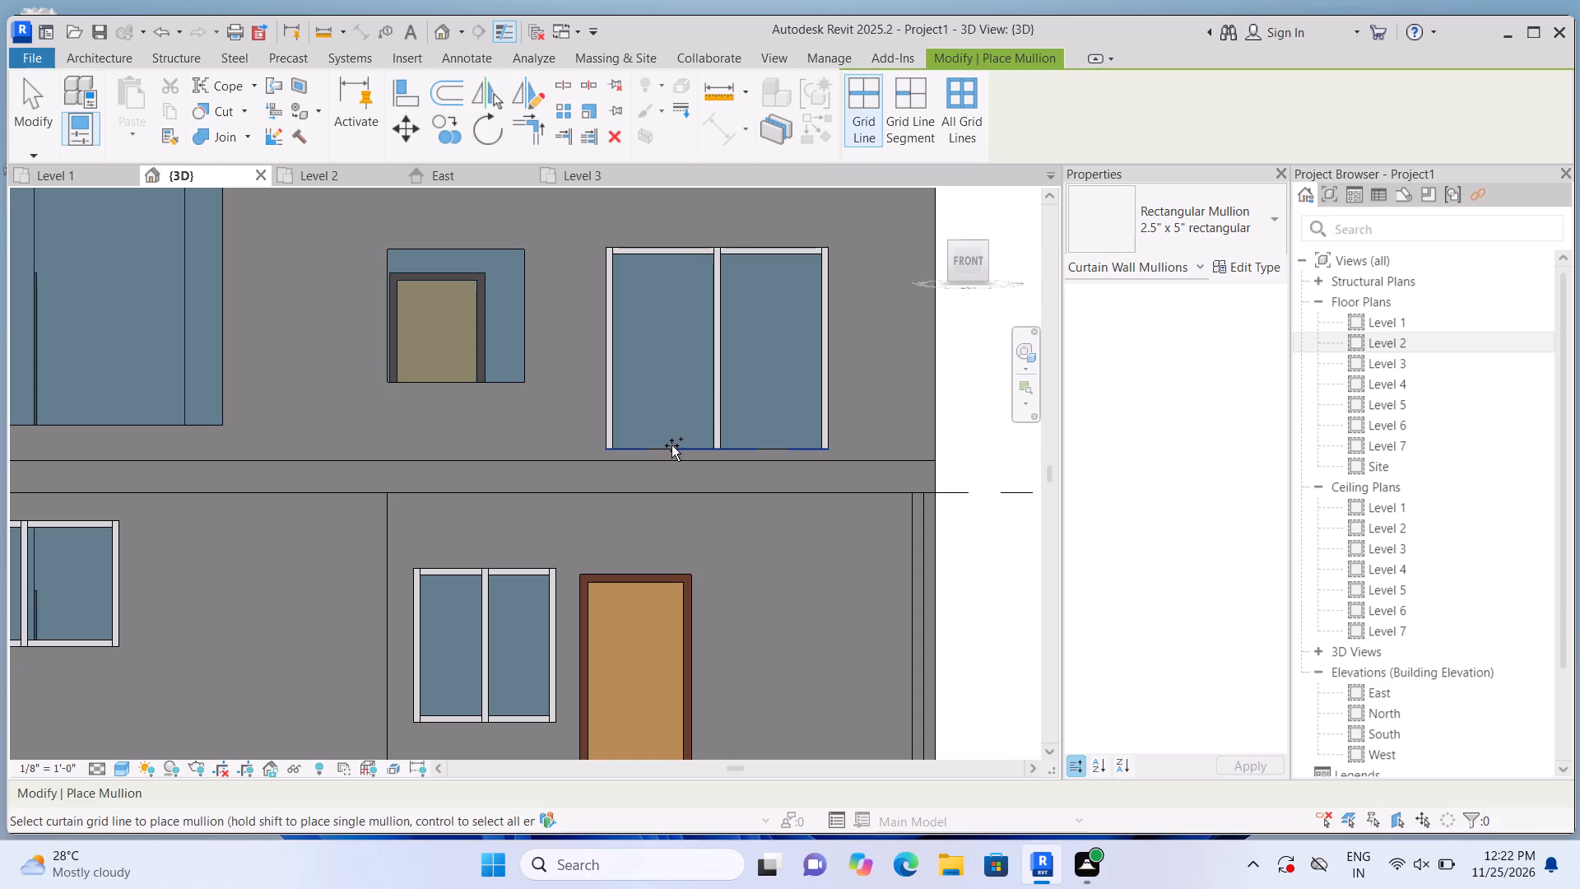
click(671, 445)
scroll(671, 445, down, 2)
key(Escape)
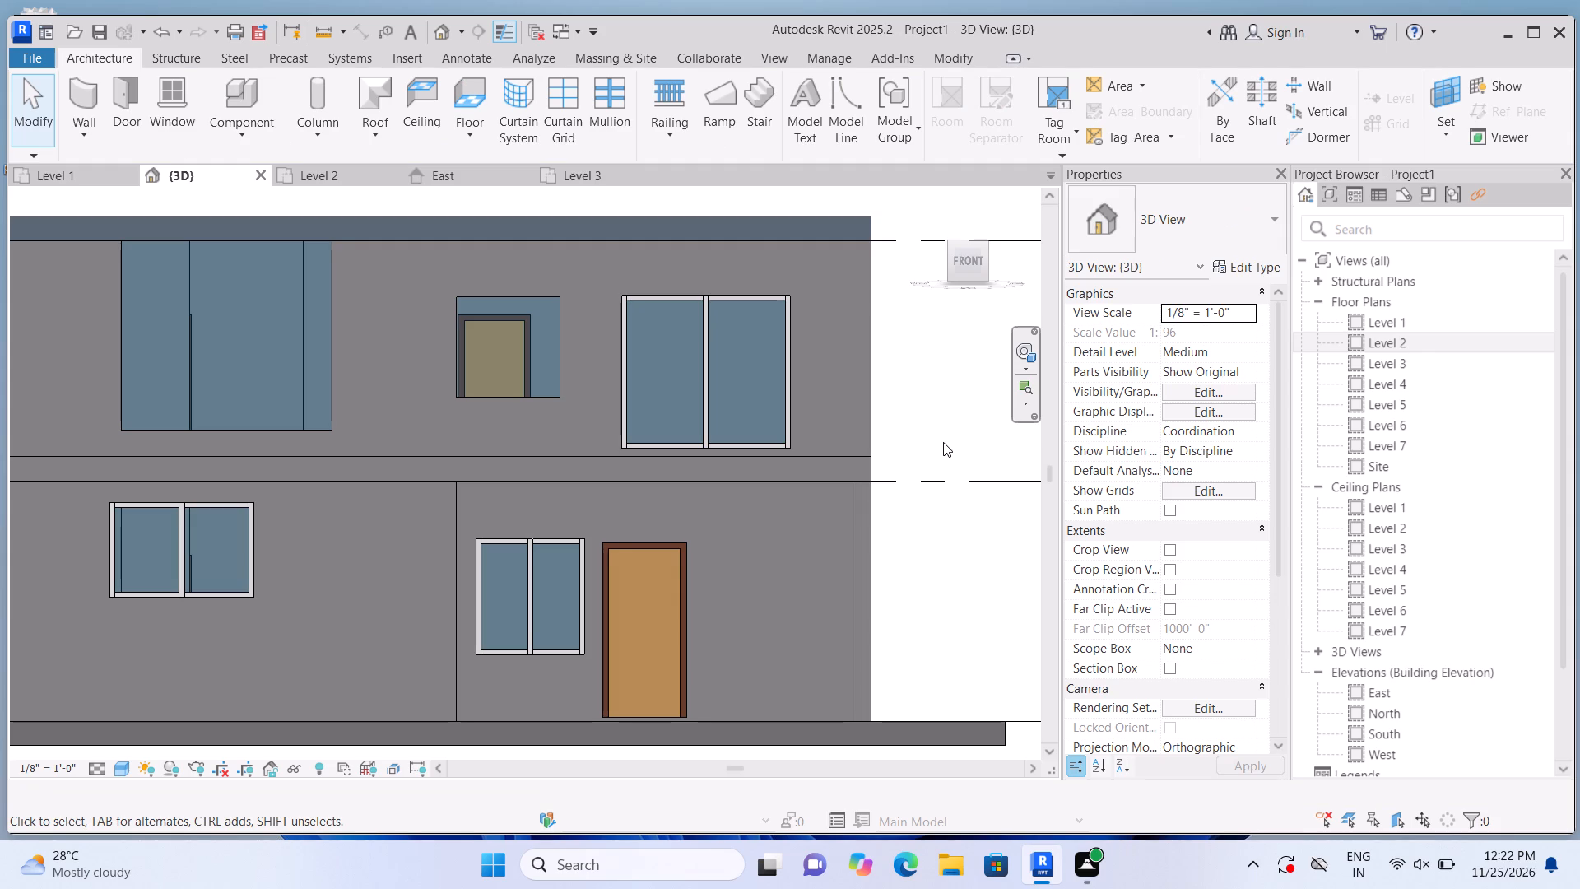
Place a vertical curtain grid line at the midpoint of the narrow middle Level 2 curtain wall, 2'-1 7/8" from each side.
scroll(934, 434, down, 3)
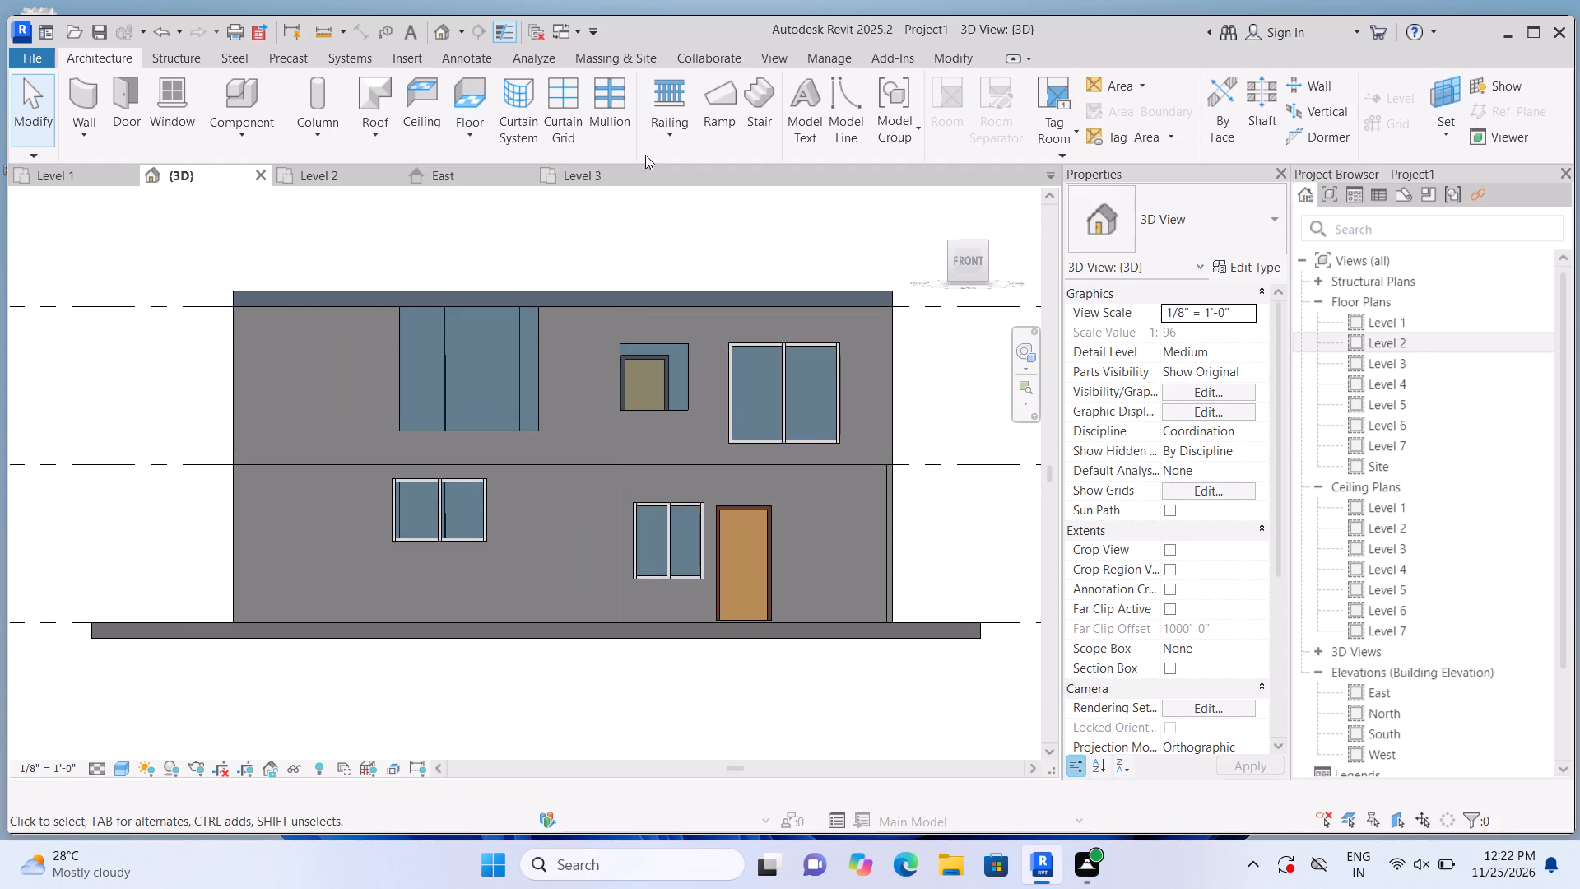
click(564, 120)
scroll(690, 355, up, 6)
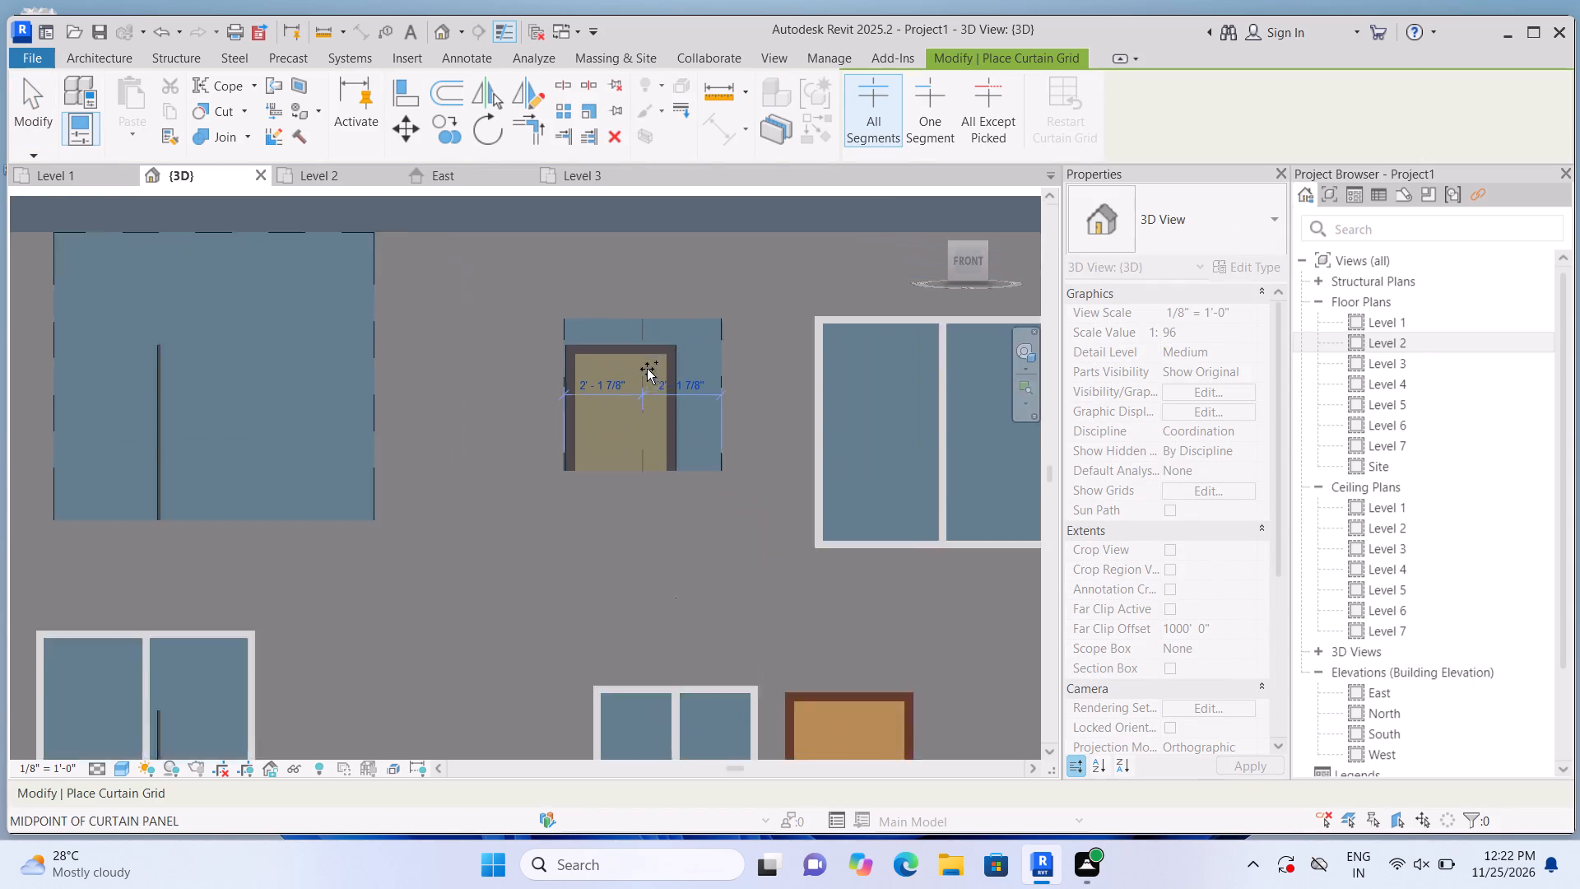
click(638, 359)
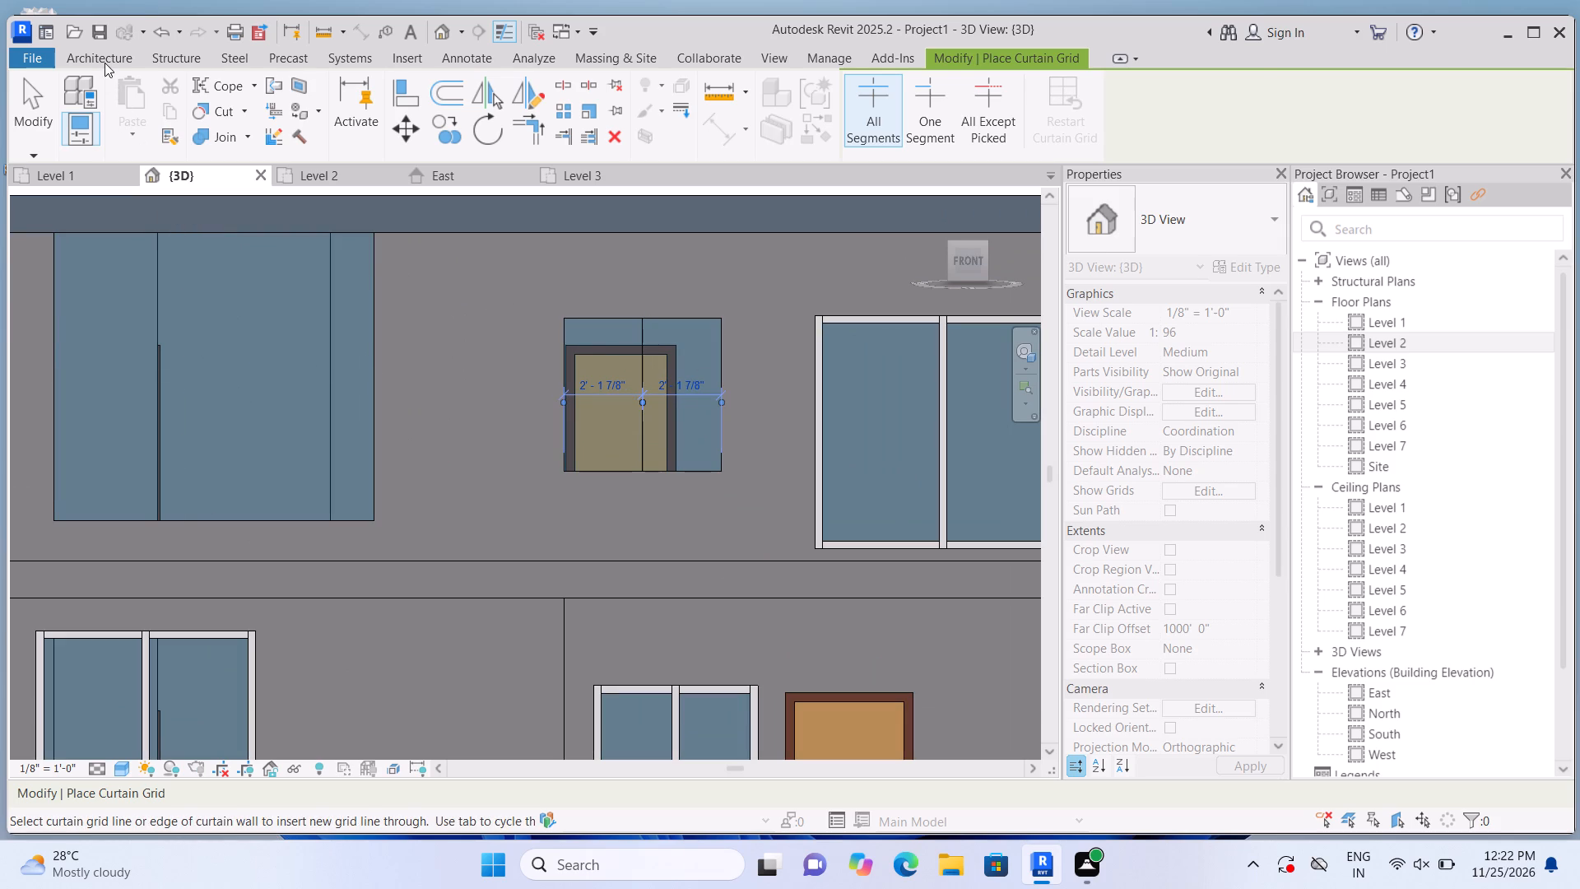
Add 2.5" x 5" rectangular mullions to the centre grid line and all four edges of the narrow middle Level 2 curtain wall.
click(104, 62)
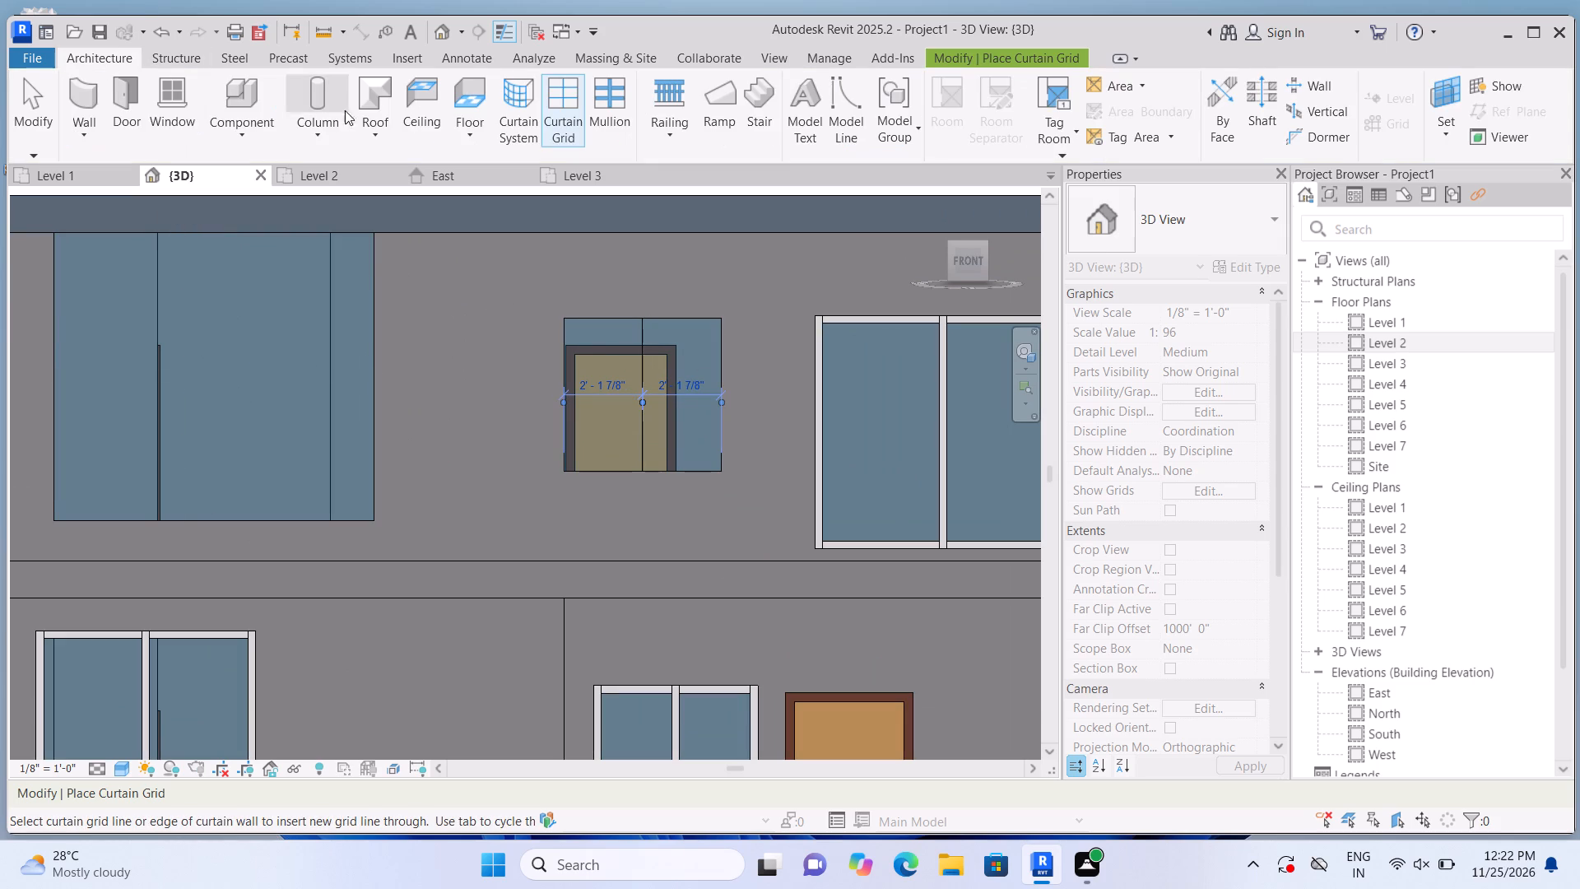
click(610, 103)
scroll(625, 349, up, 1)
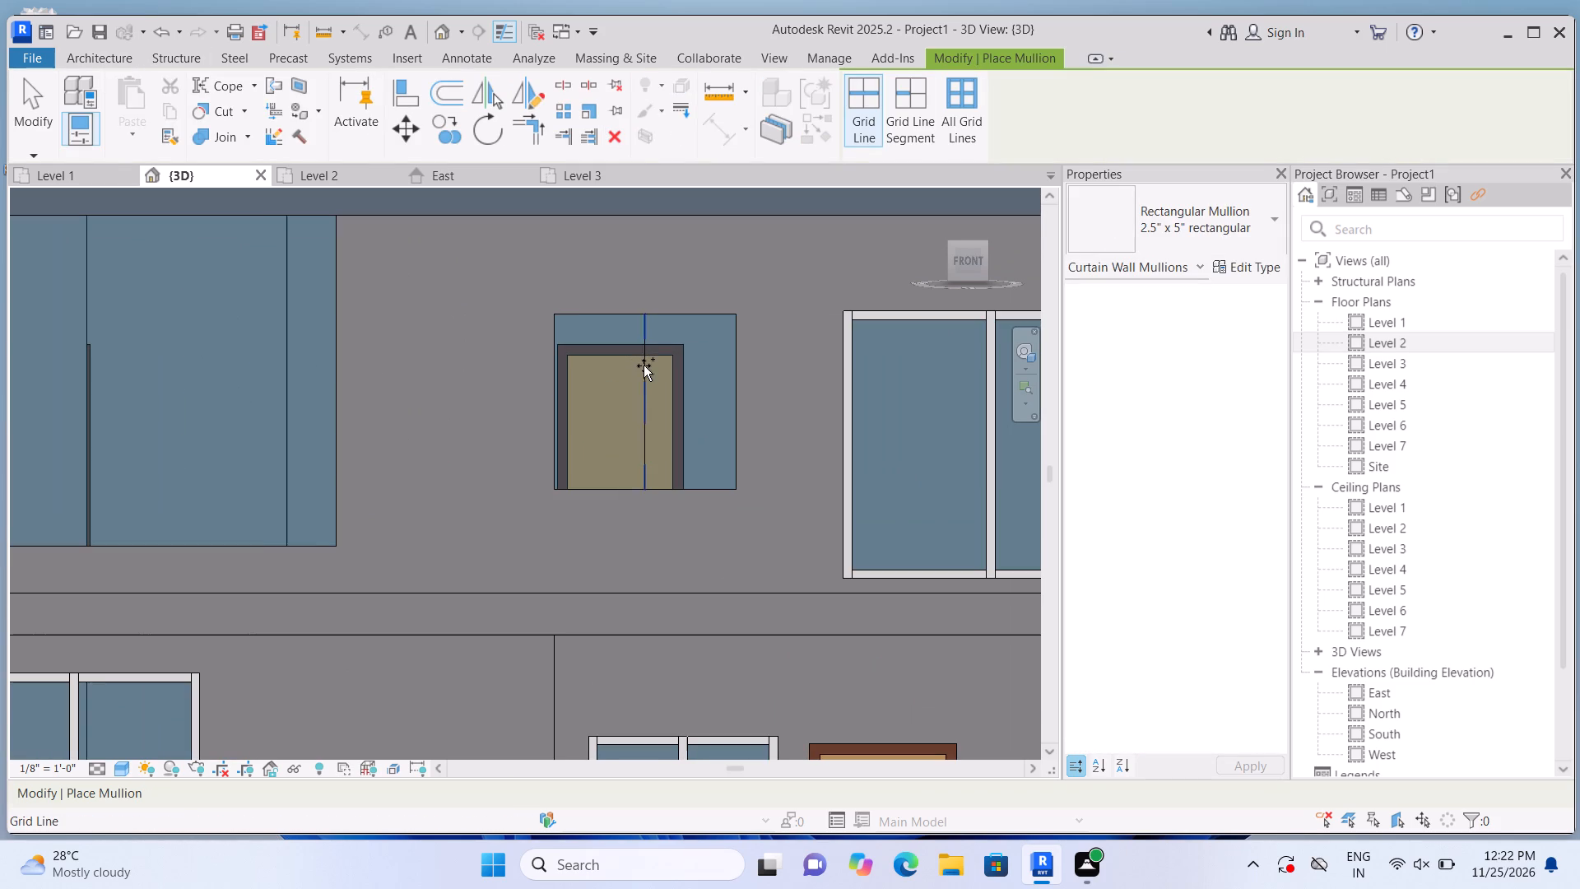
click(644, 365)
click(658, 319)
click(719, 407)
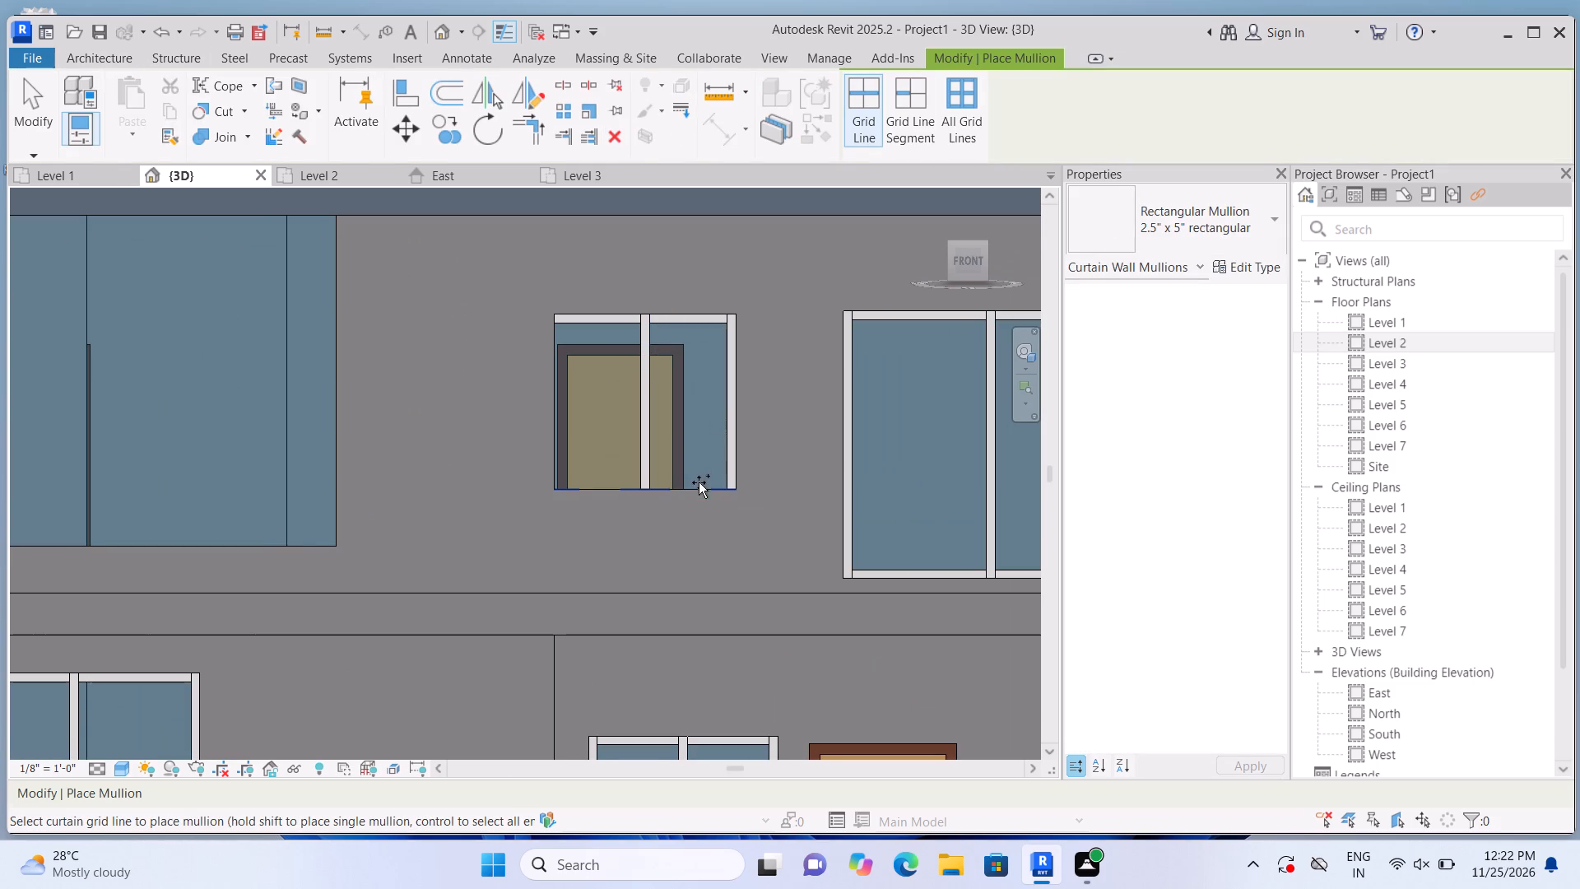
click(699, 482)
click(548, 432)
scroll(603, 366, down, 1)
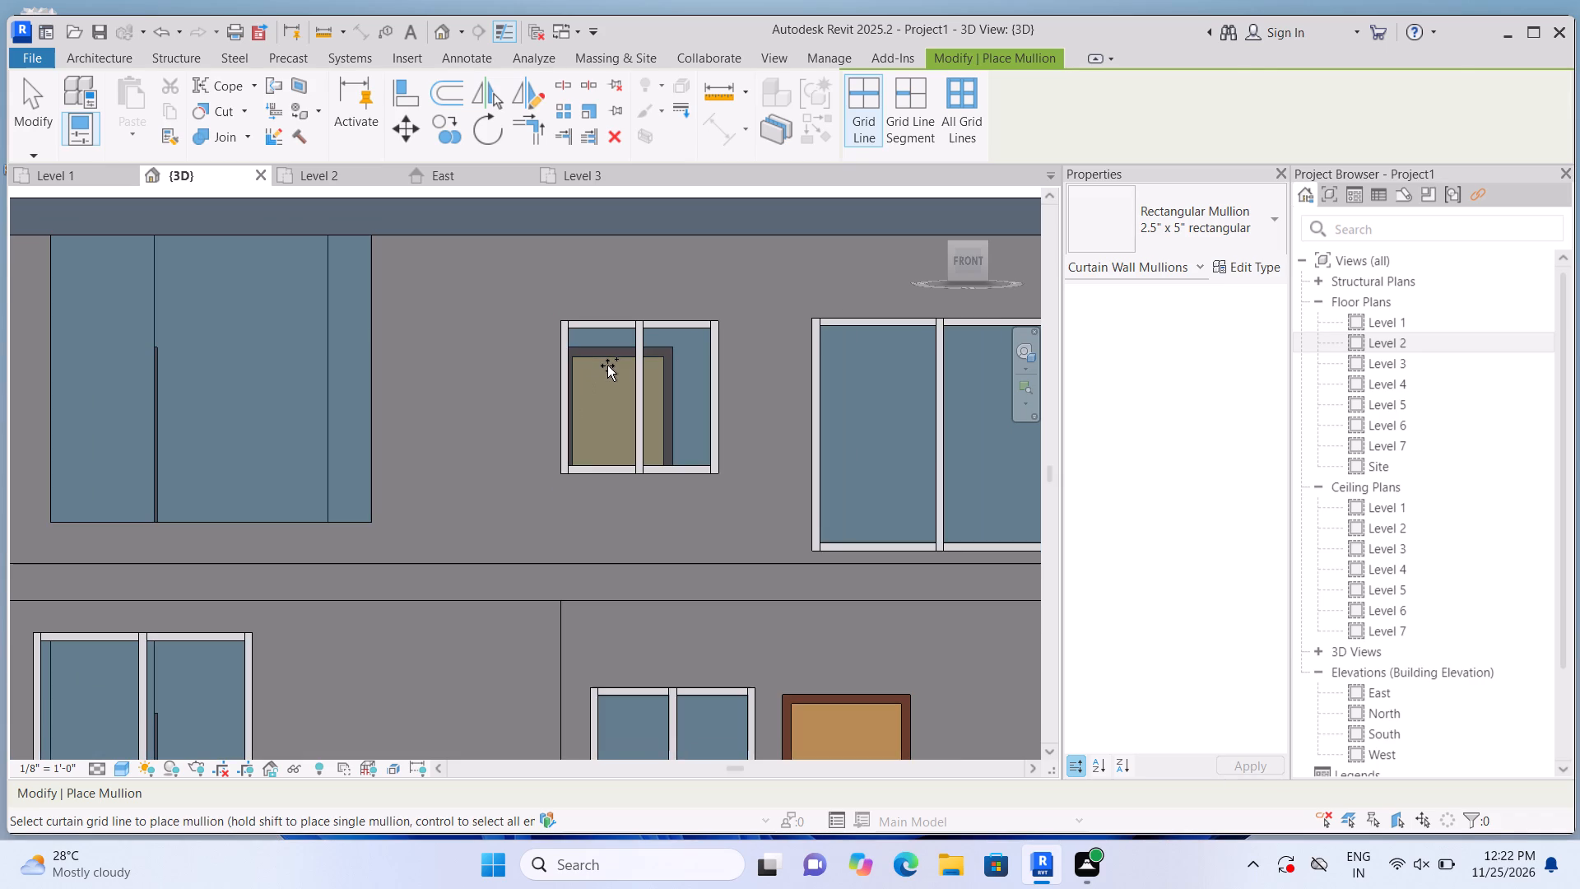
key(Escape)
Lower the top of the wide west-end Level 2 curtain wall to make it about 5'-6 1/8" high.
scroll(1263, 205, down, 2)
scroll(738, 392, down, 3)
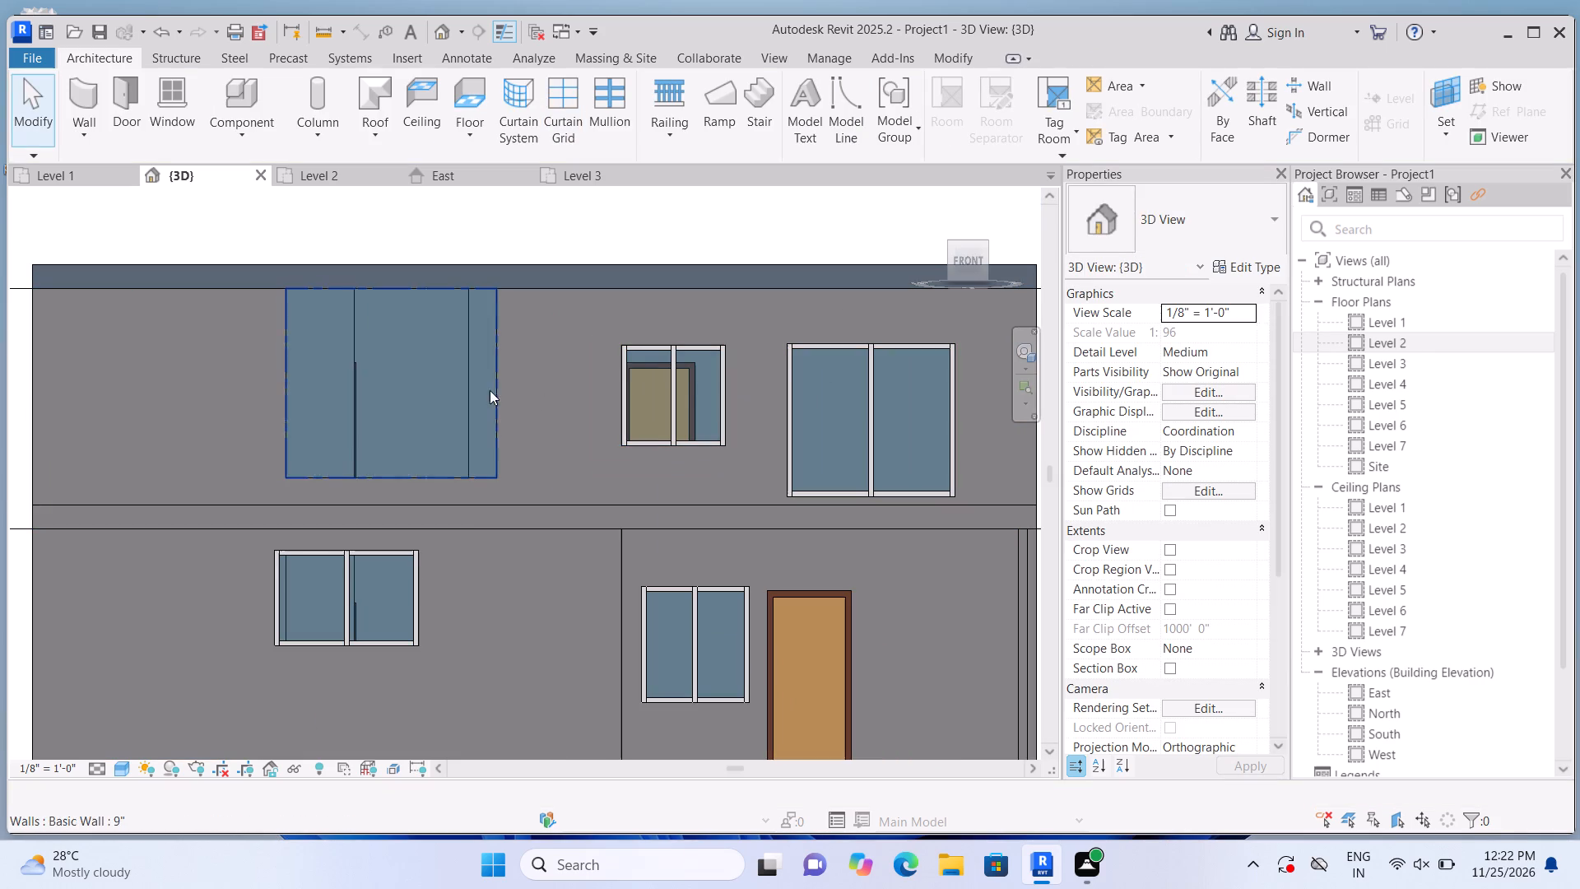
click(494, 389)
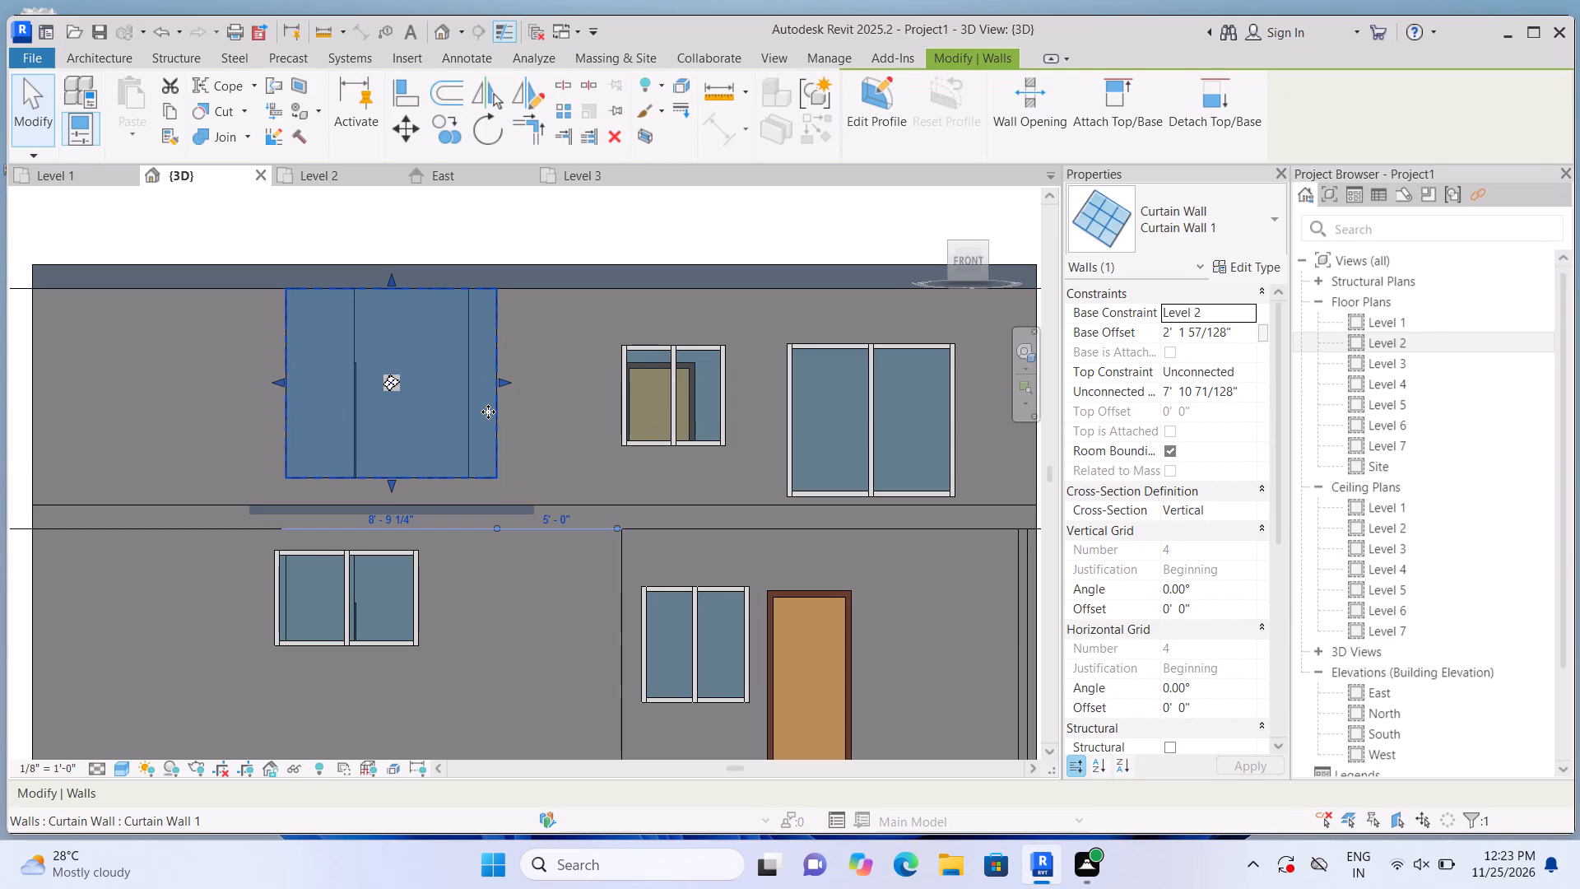
scroll(479, 419, down, 1)
scroll(447, 444, up, 3)
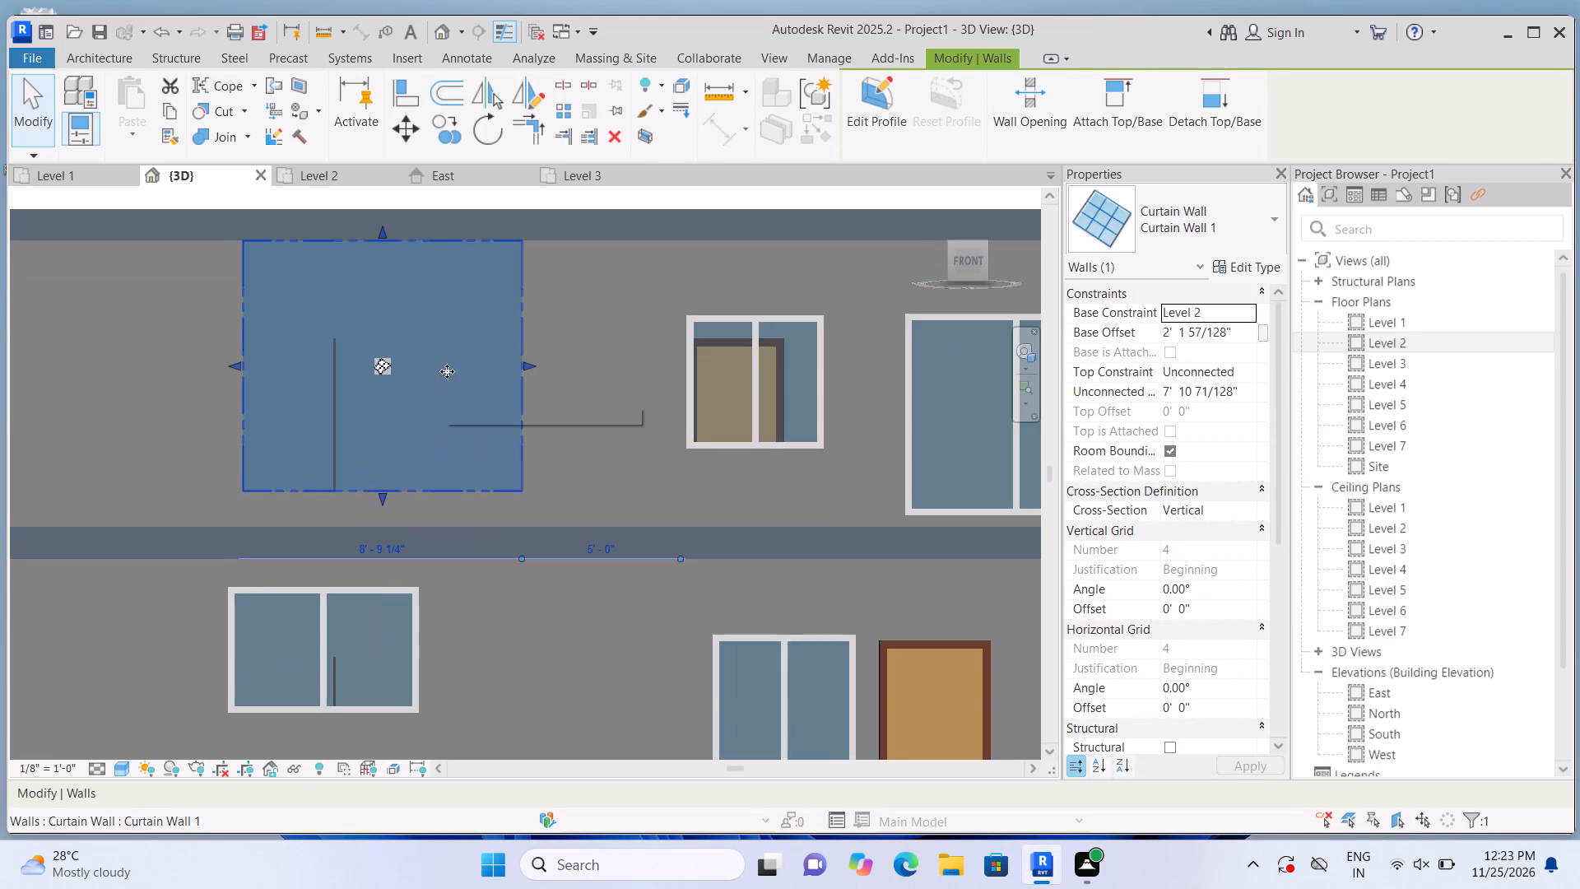
scroll(449, 361, down, 1)
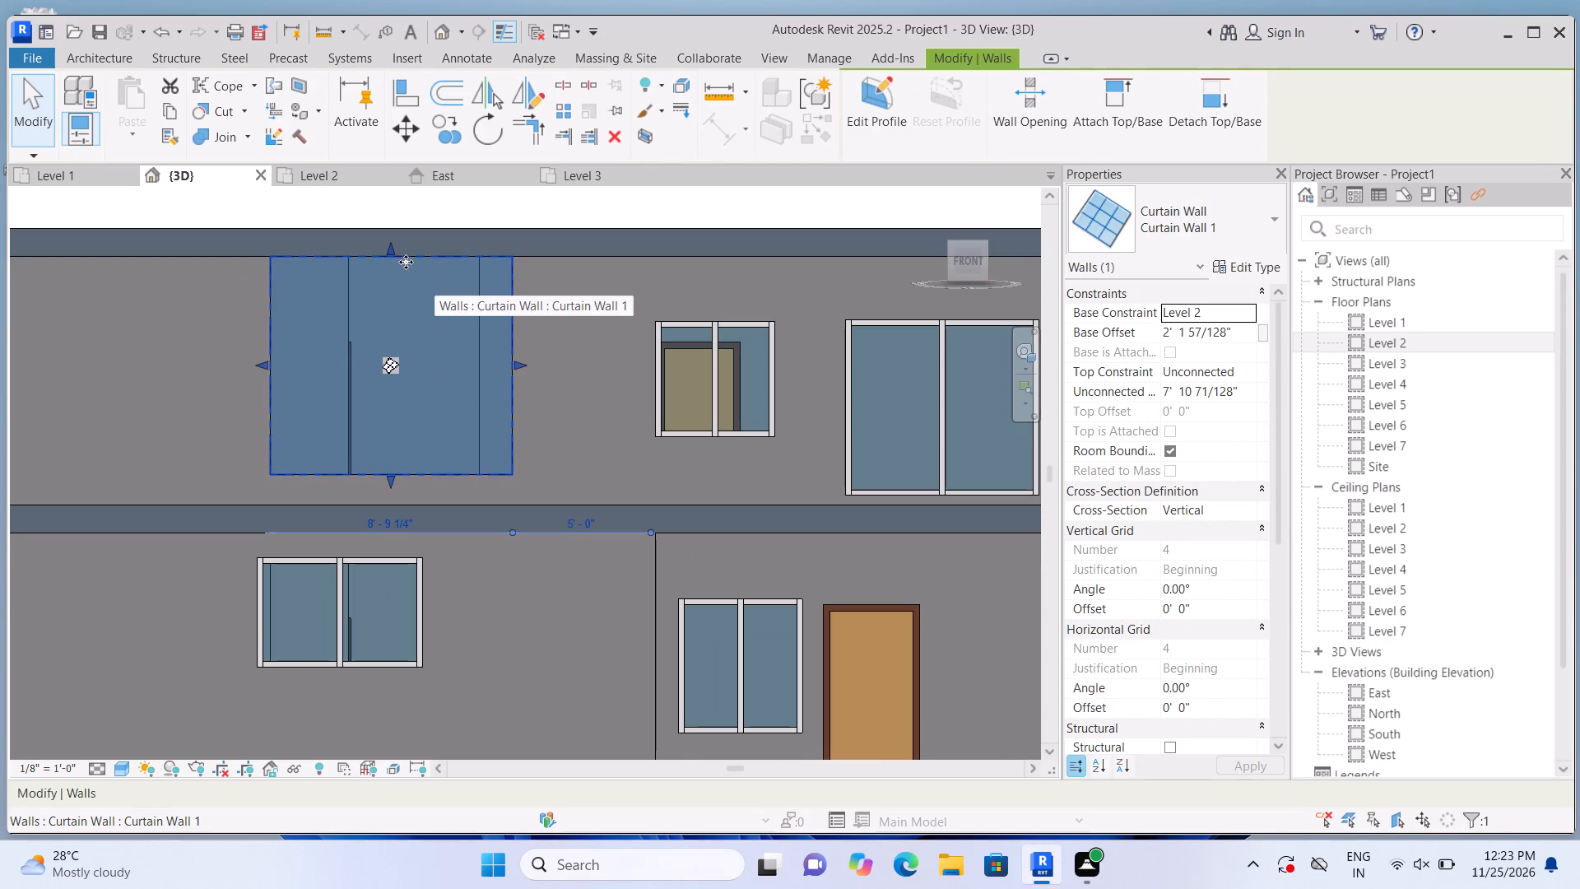
drag(387, 244, 387, 286)
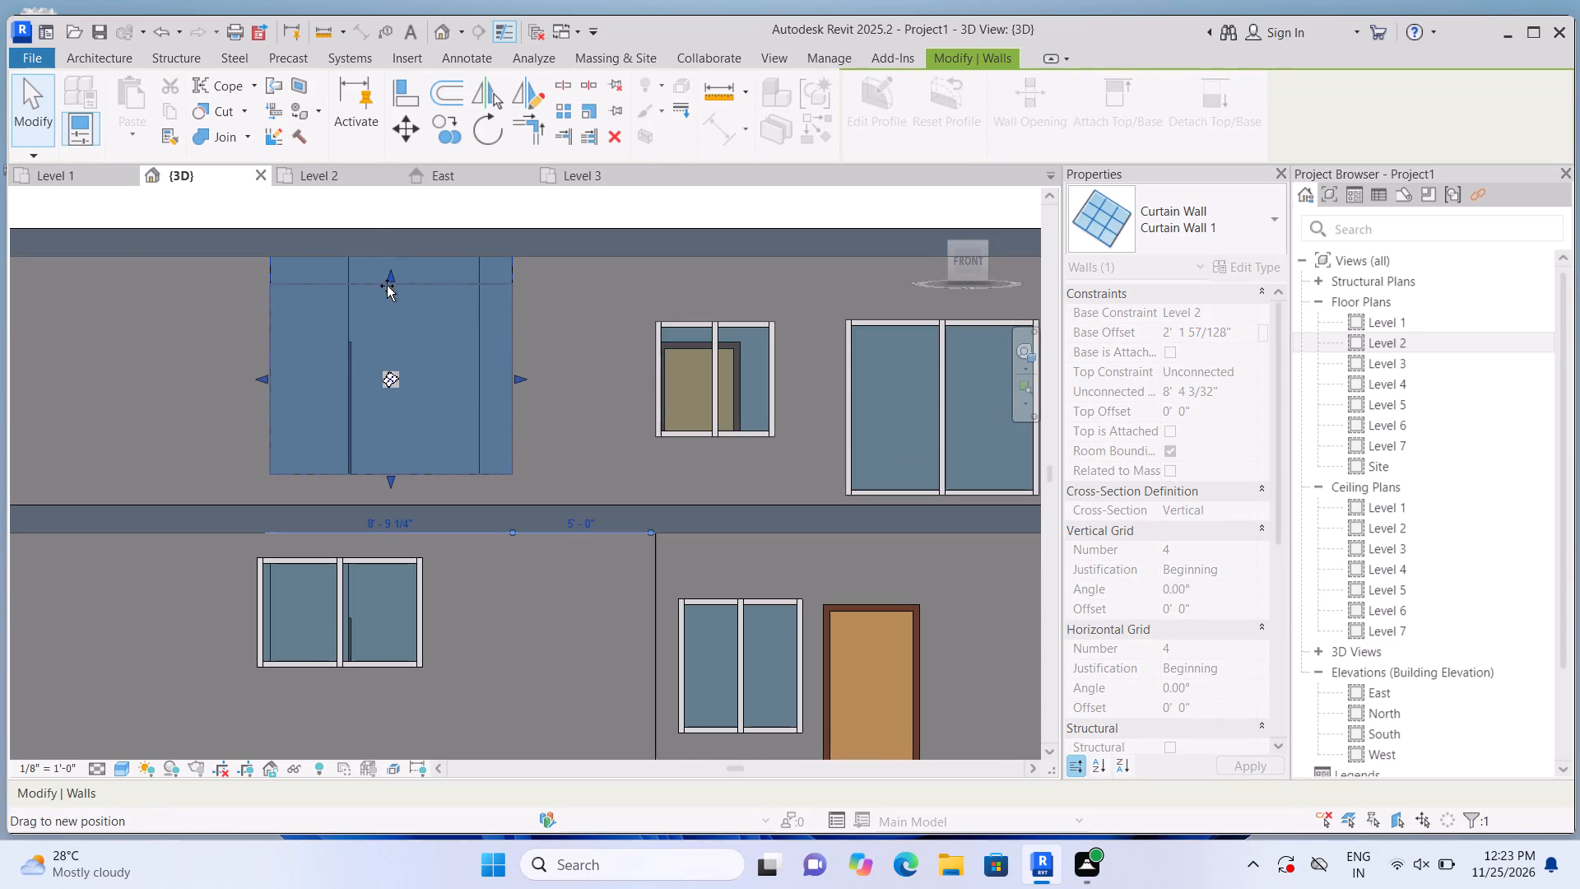
drag(387, 286, 387, 323)
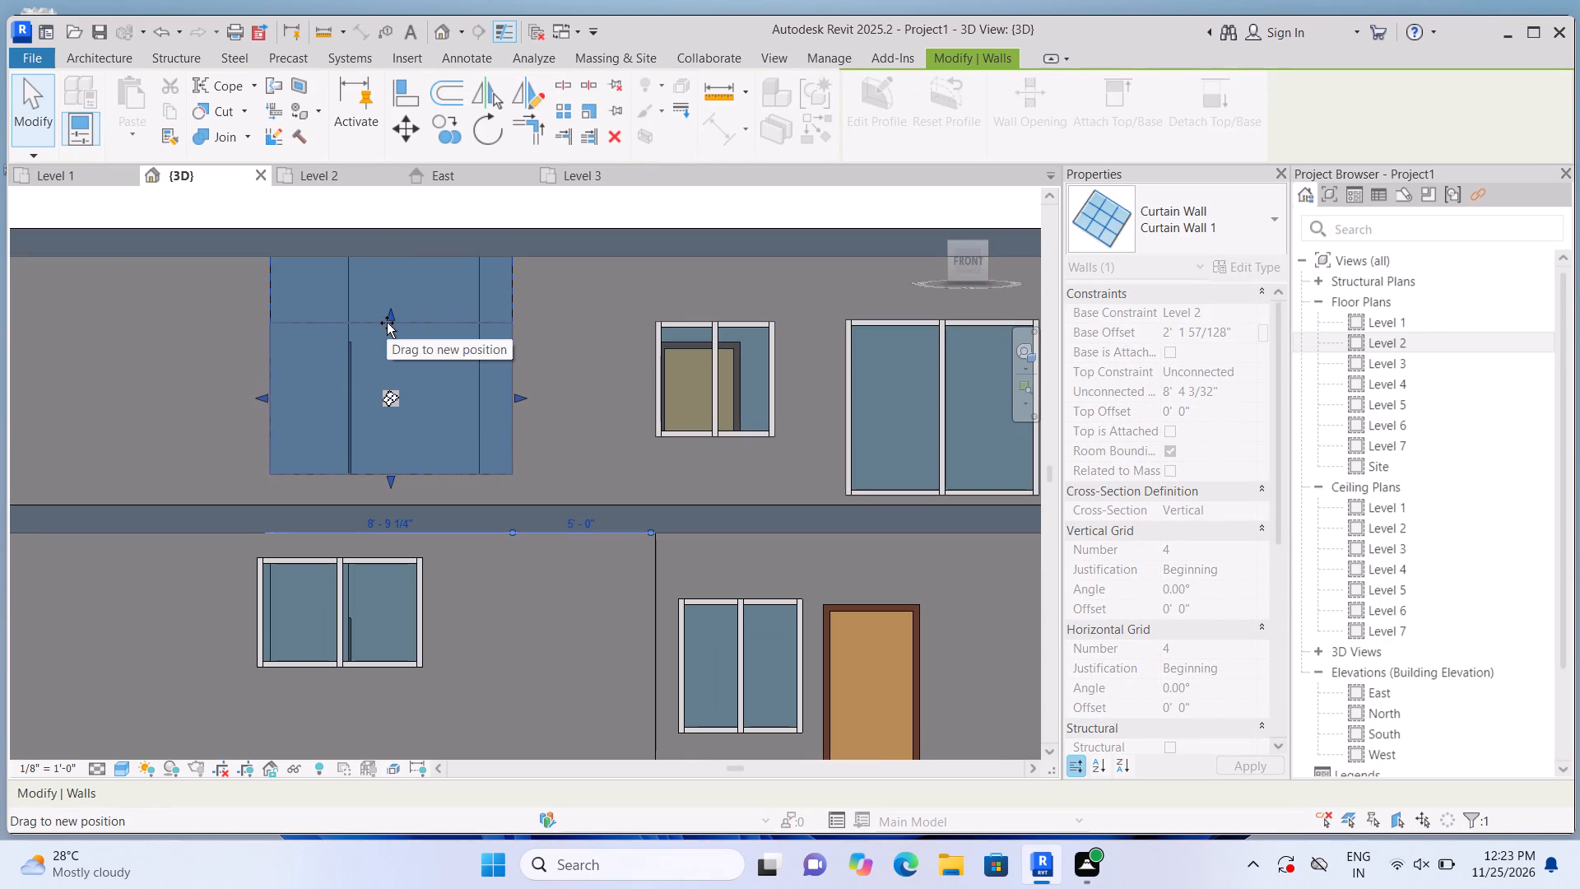
drag(387, 323, 389, 328)
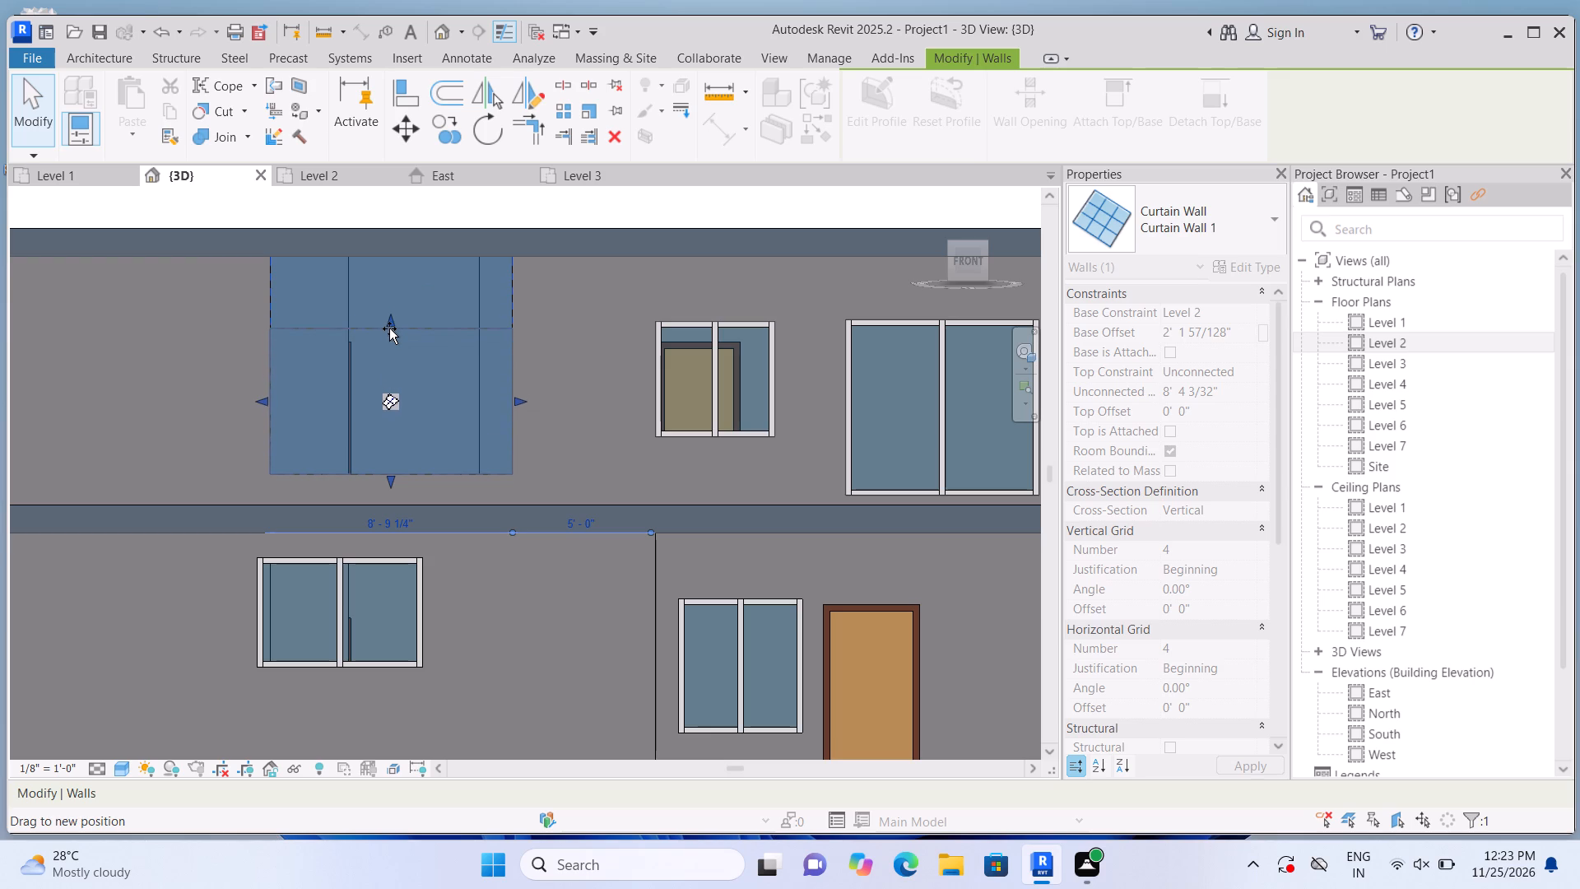
drag(389, 328, 389, 324)
click(389, 322)
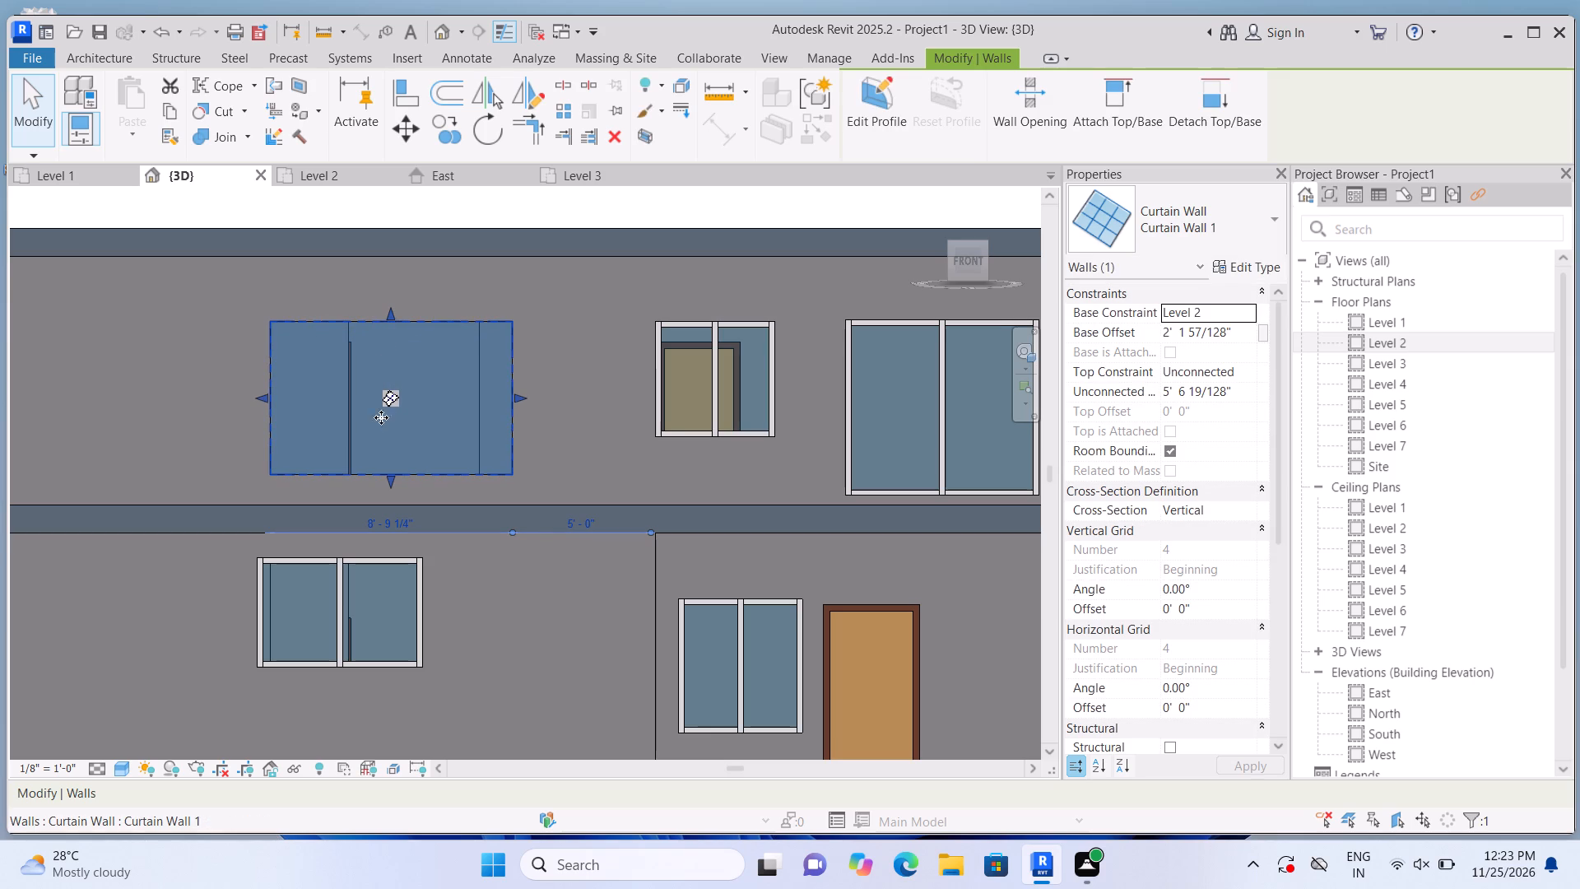
Lower the base of the wide west-end curtain wall to about 1'-4 1/2" above Level 2.
drag(391, 477, 391, 495)
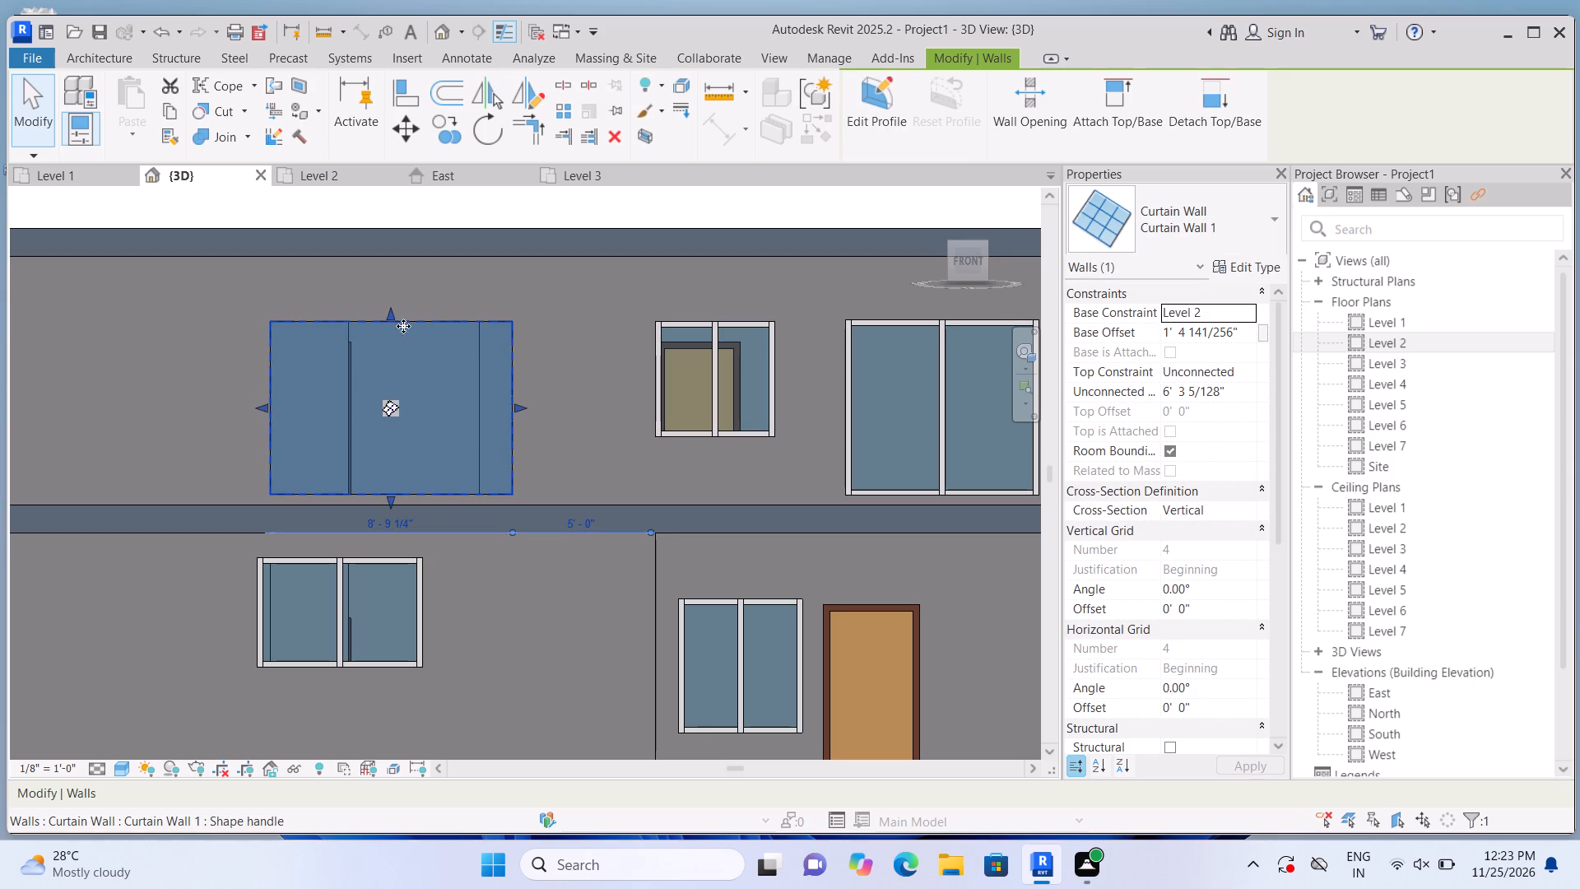
Raise the top of the wide west-end Level 2 curtain wall to make it about 6'-10 3/16" high.
click(388, 312)
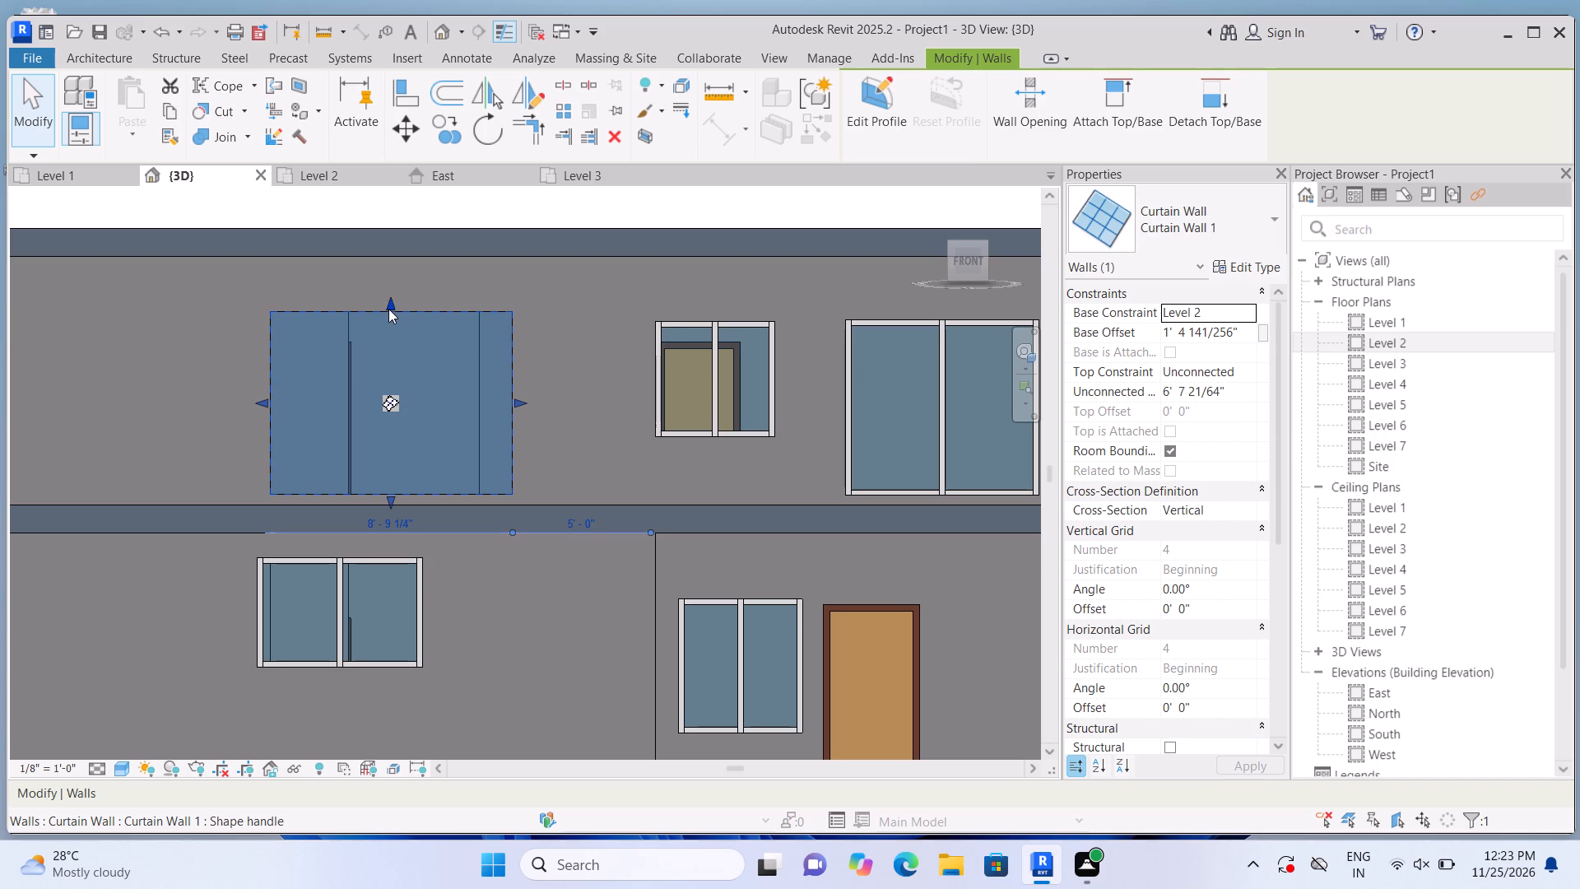
click(388, 305)
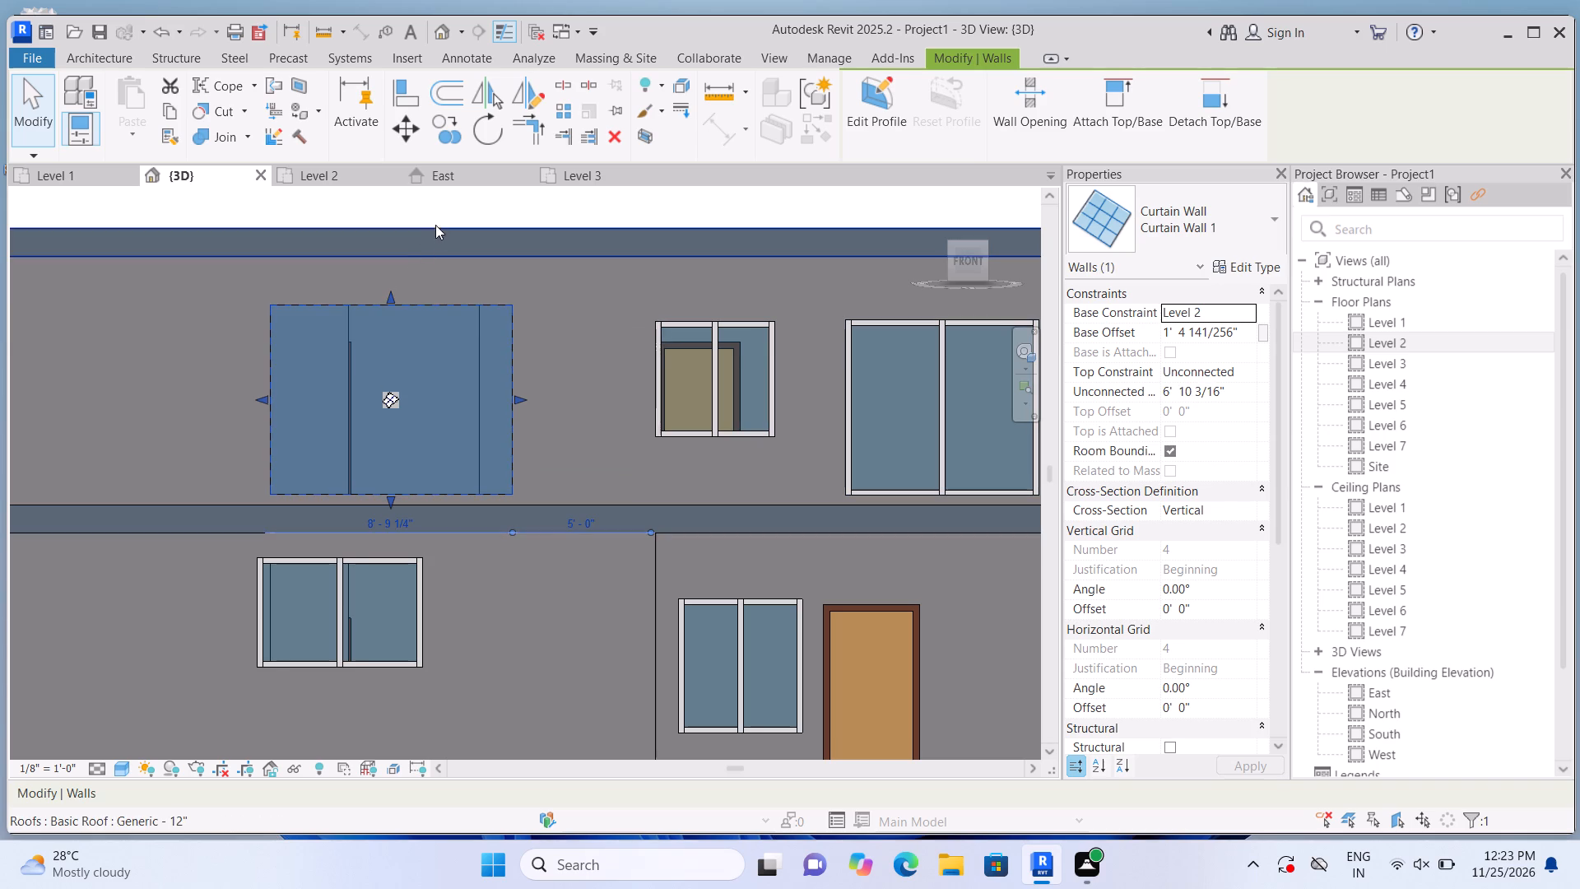
click(438, 212)
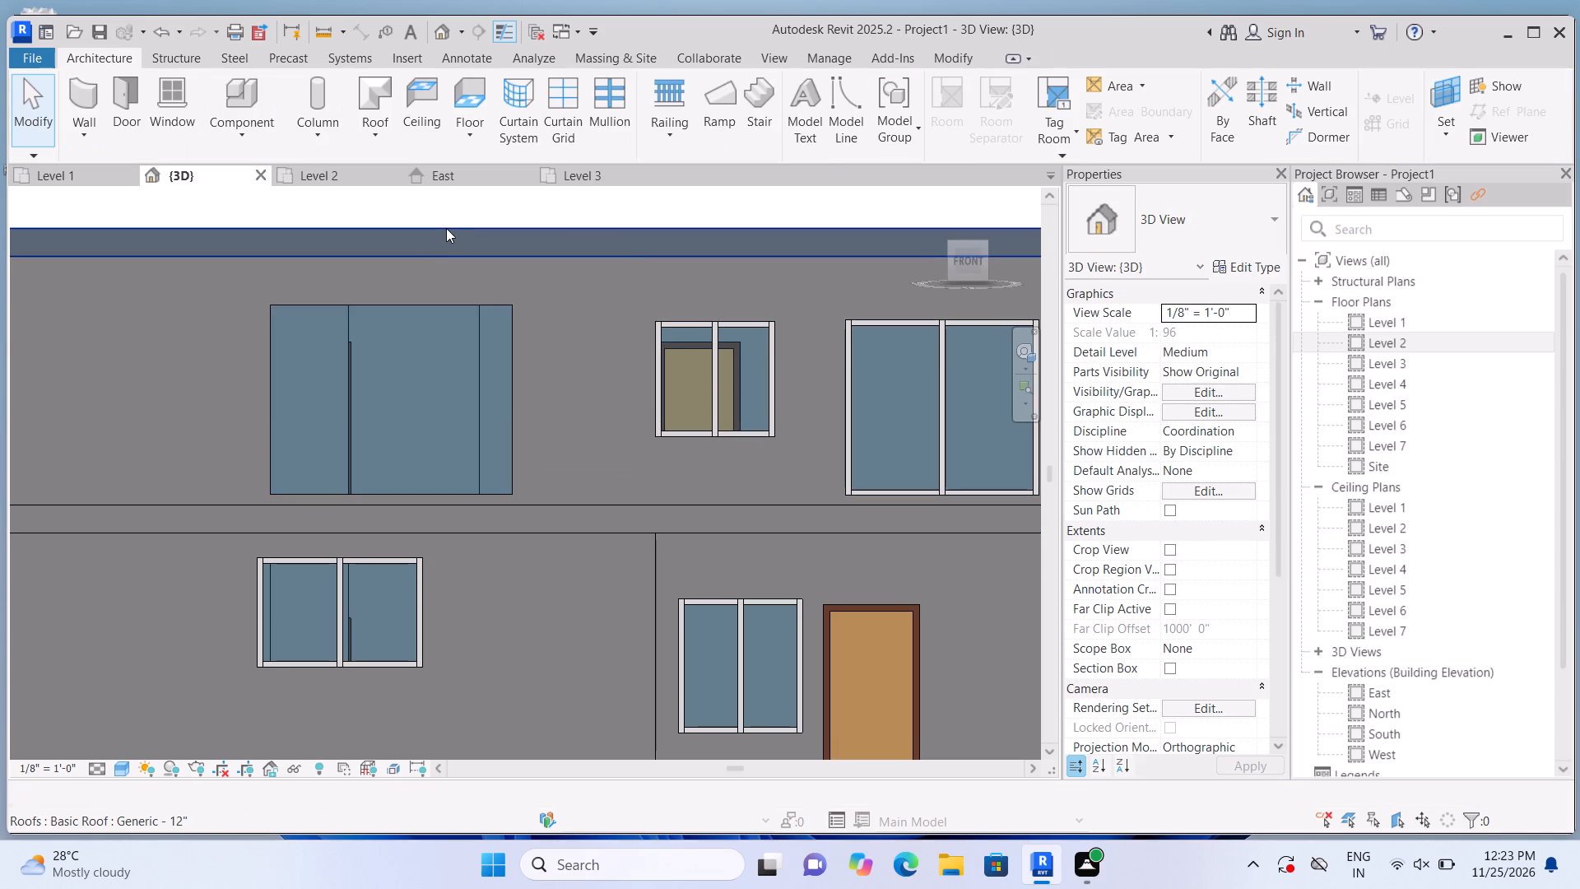
Move the west side of the wide west-end Level 2 curtain wall inward to make it 8'-6" wide.
scroll(394, 304, down, 1)
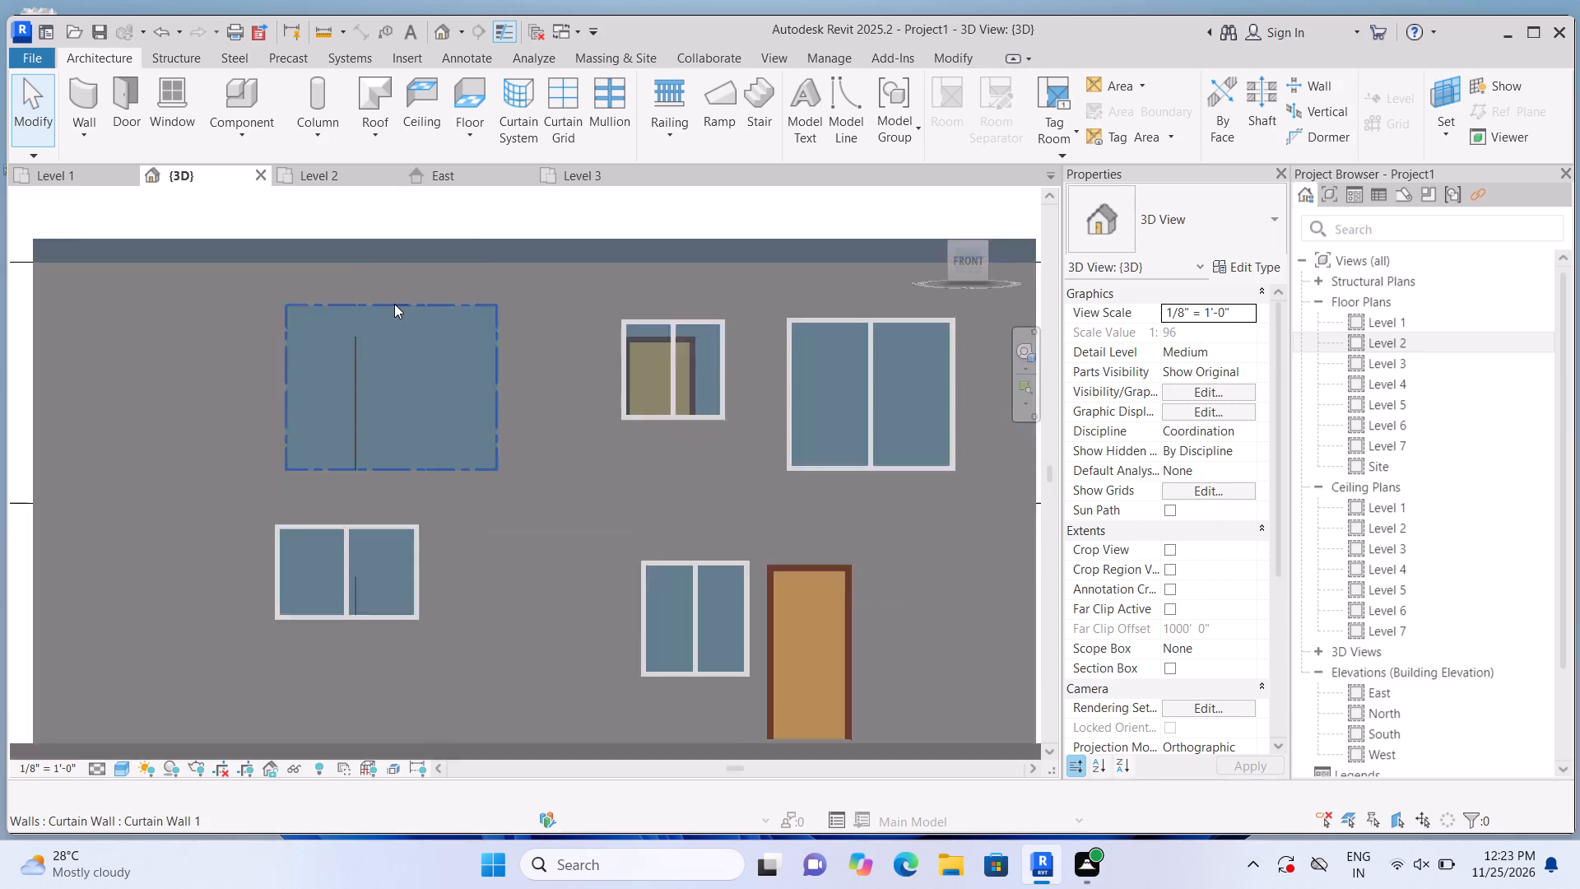
scroll(394, 304, down, 1)
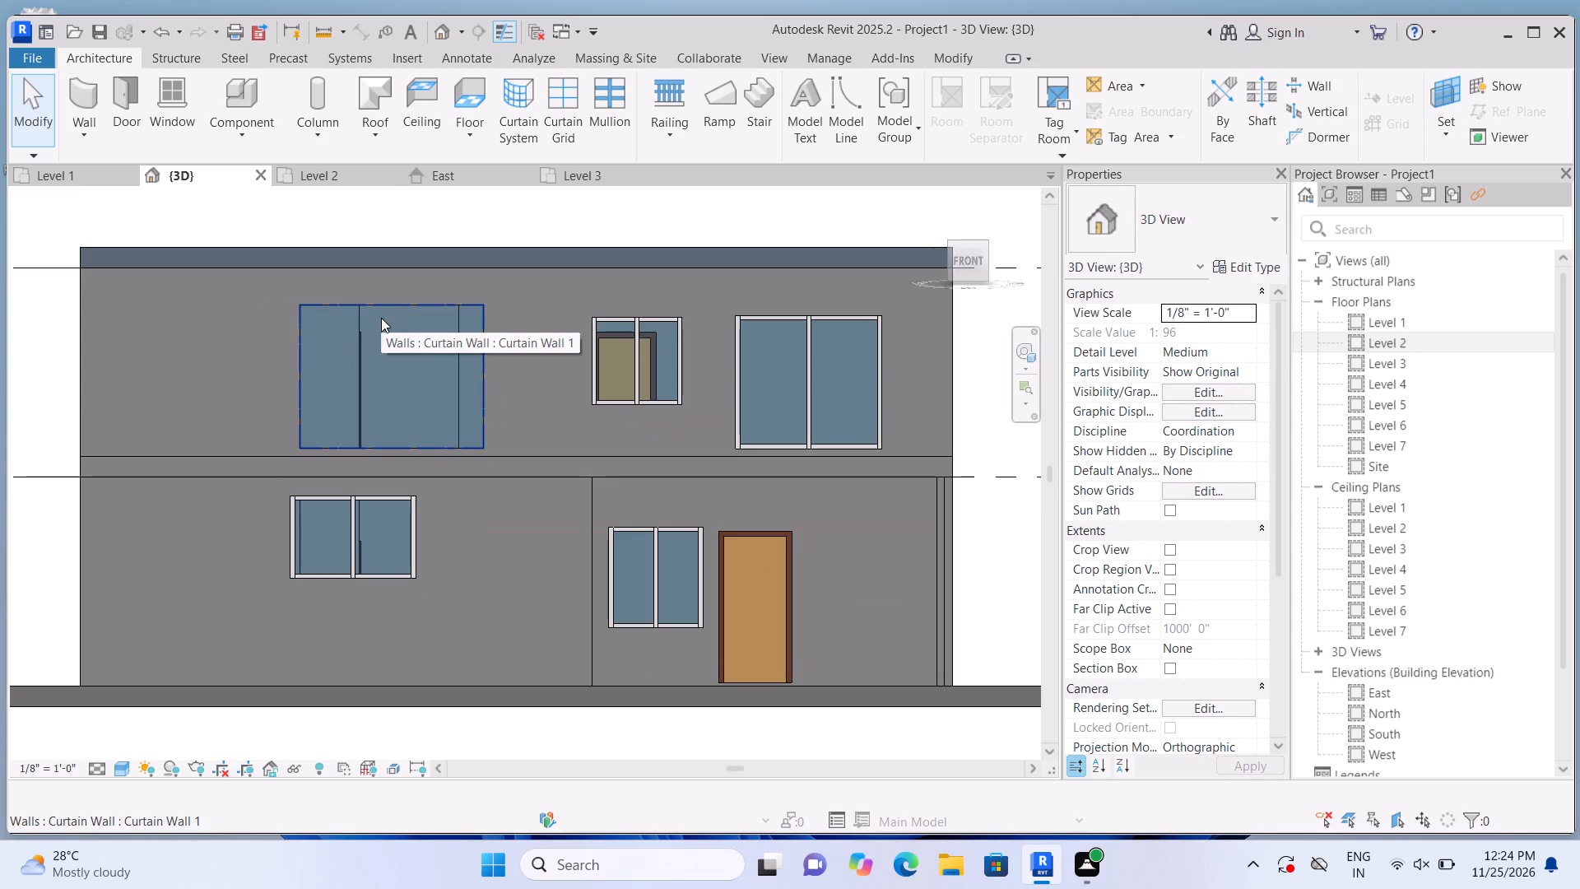
click(381, 318)
scroll(359, 333, up, 1)
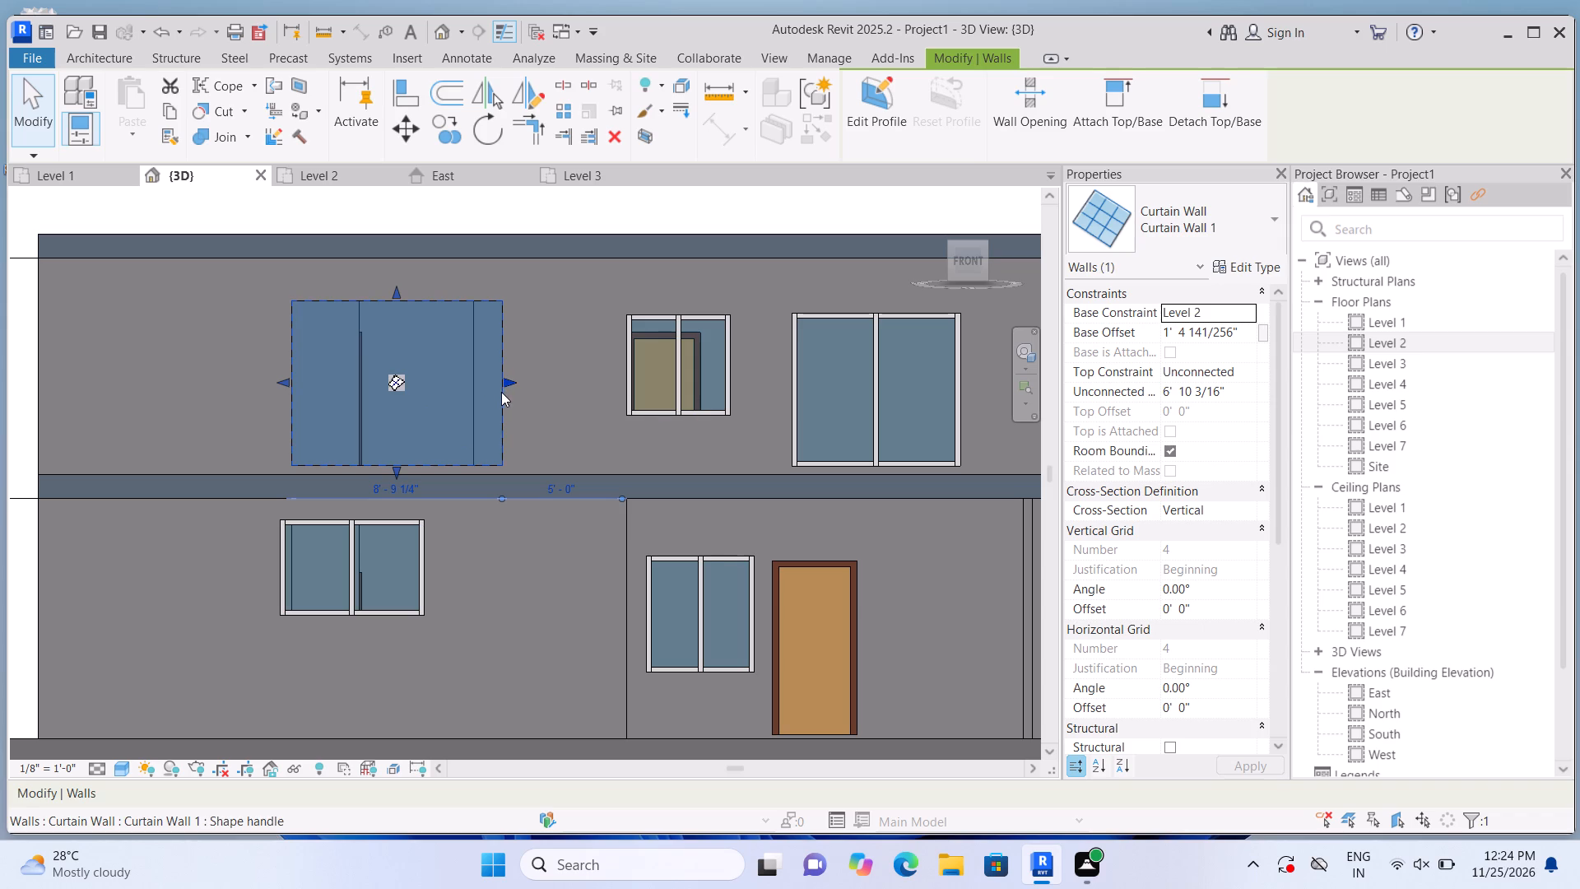
drag(284, 379, 295, 384)
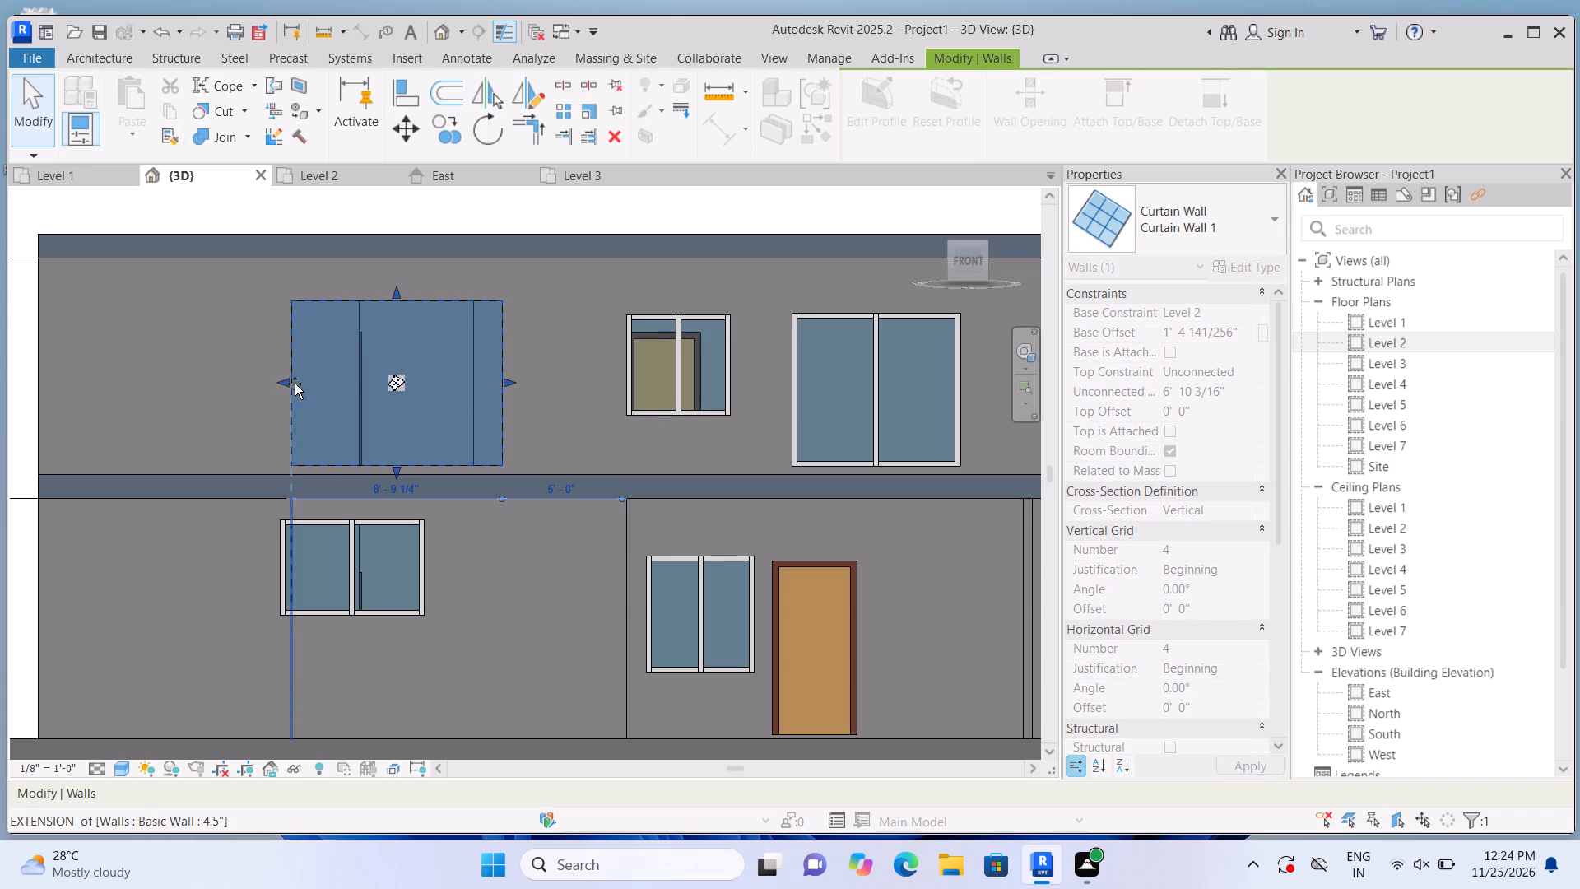
drag(295, 384, 304, 390)
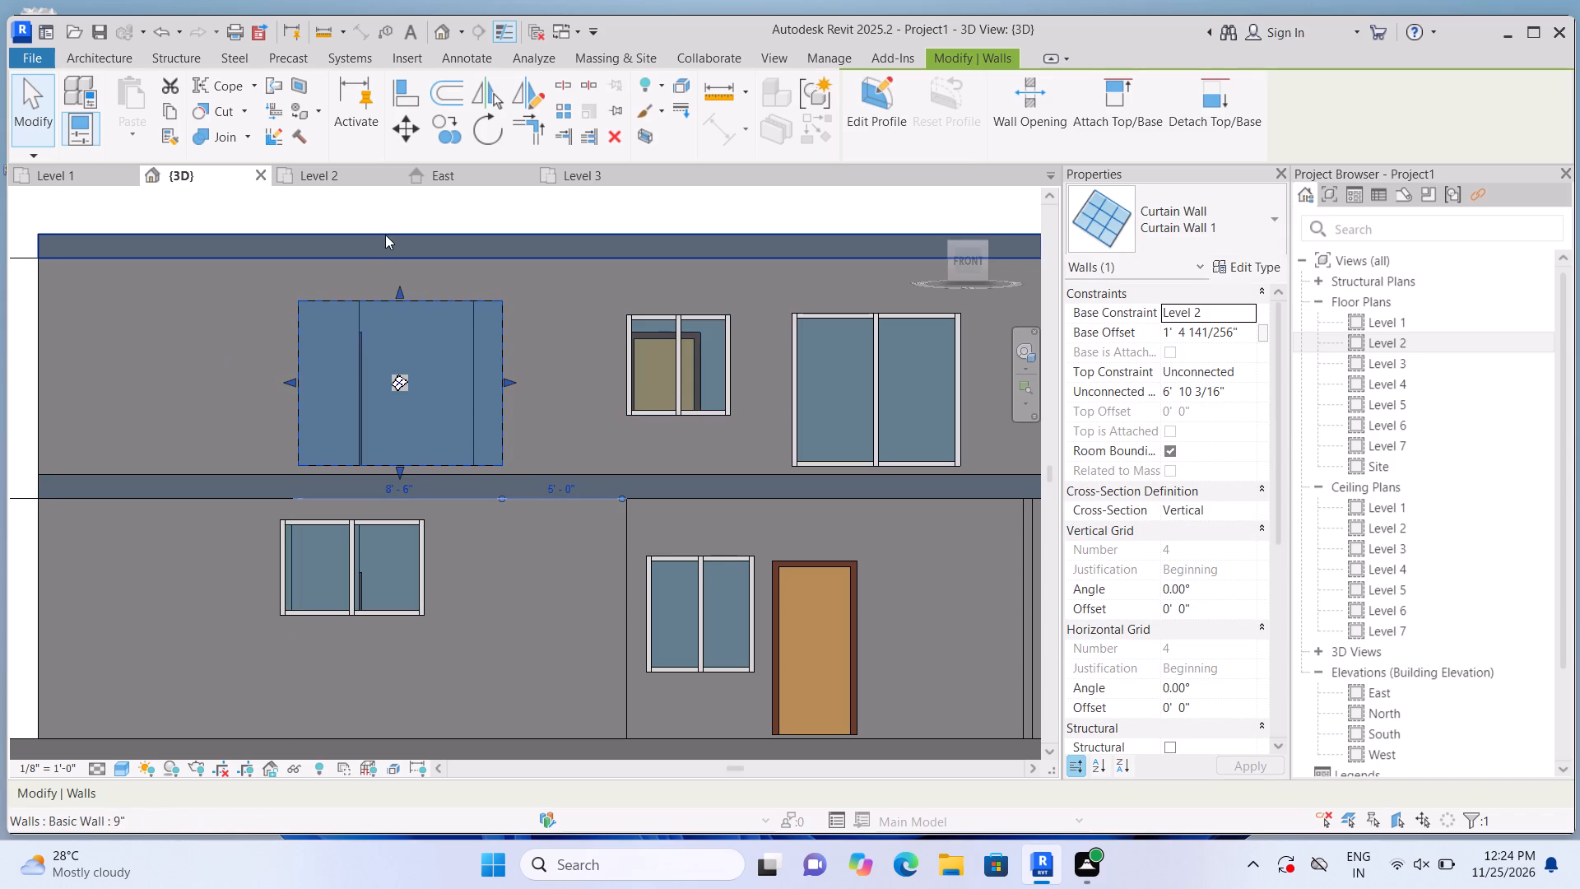
click(388, 196)
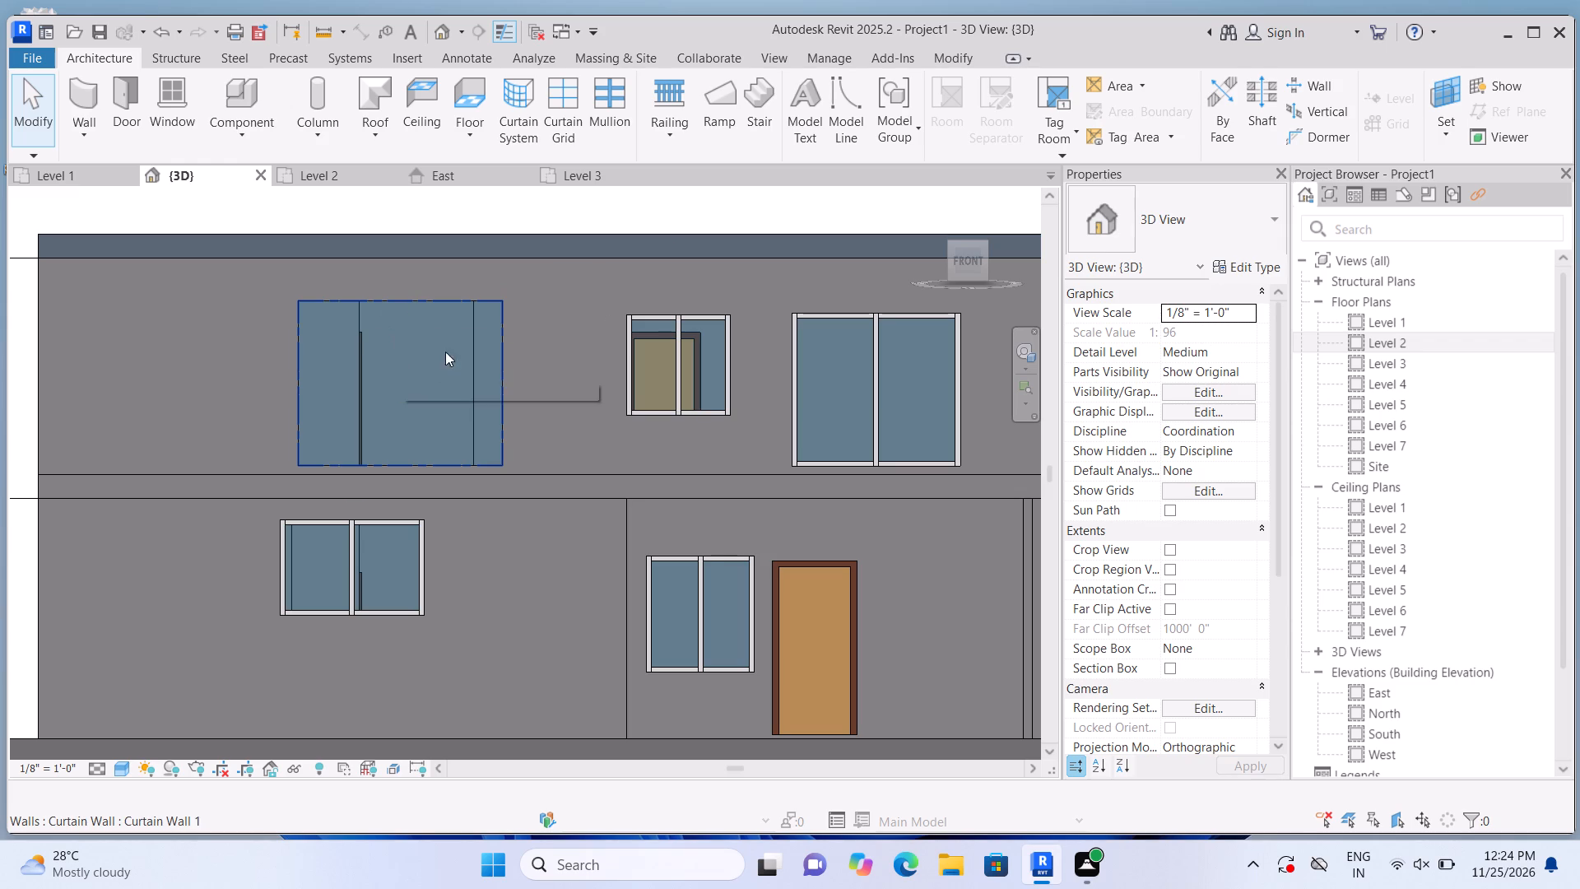
Place a vertical curtain grid line in the middle of the wide west-end Level 2 curtain wall, 4'-3" from each side.
click(572, 127)
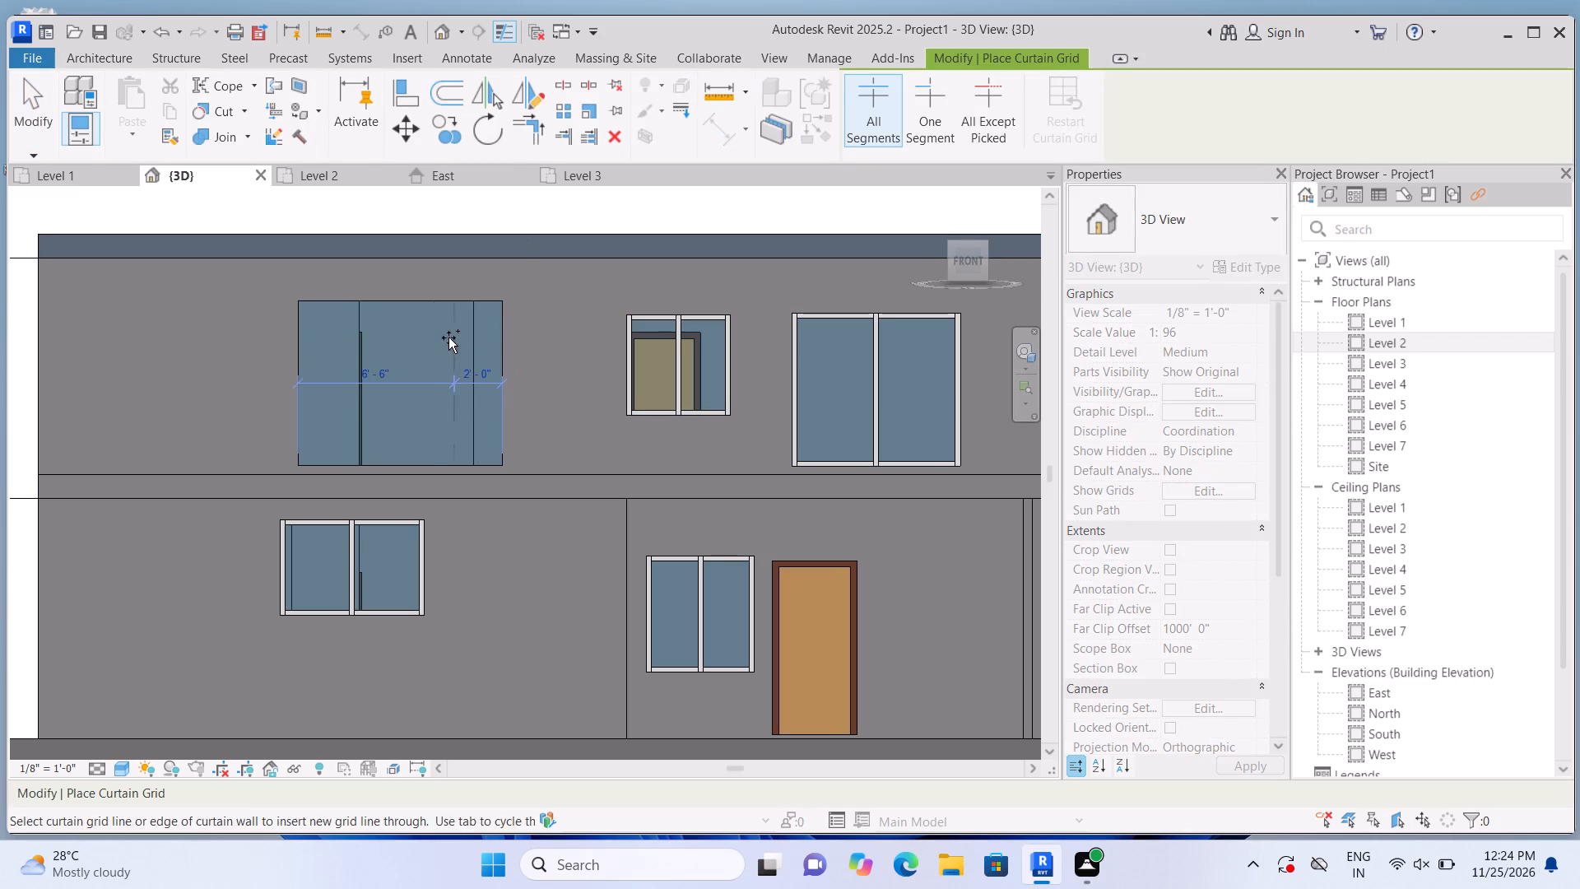
click(393, 333)
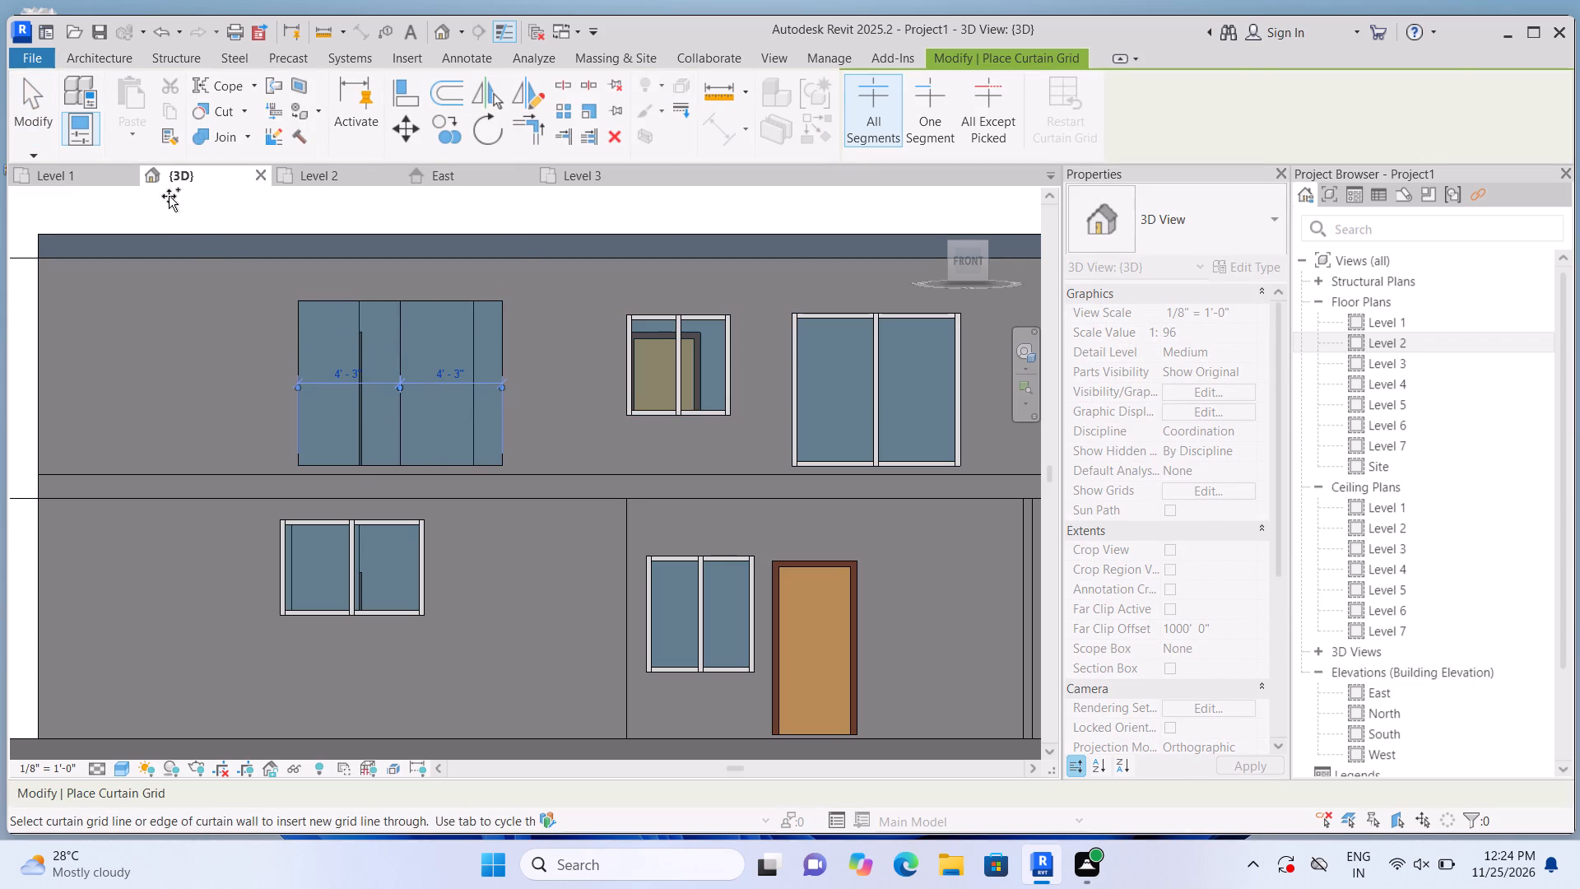
Add 2.5" x 5" rectangular mullions to the centre grid line and all four edges of the wide west-end Level 2 curtain wall.
click(131, 54)
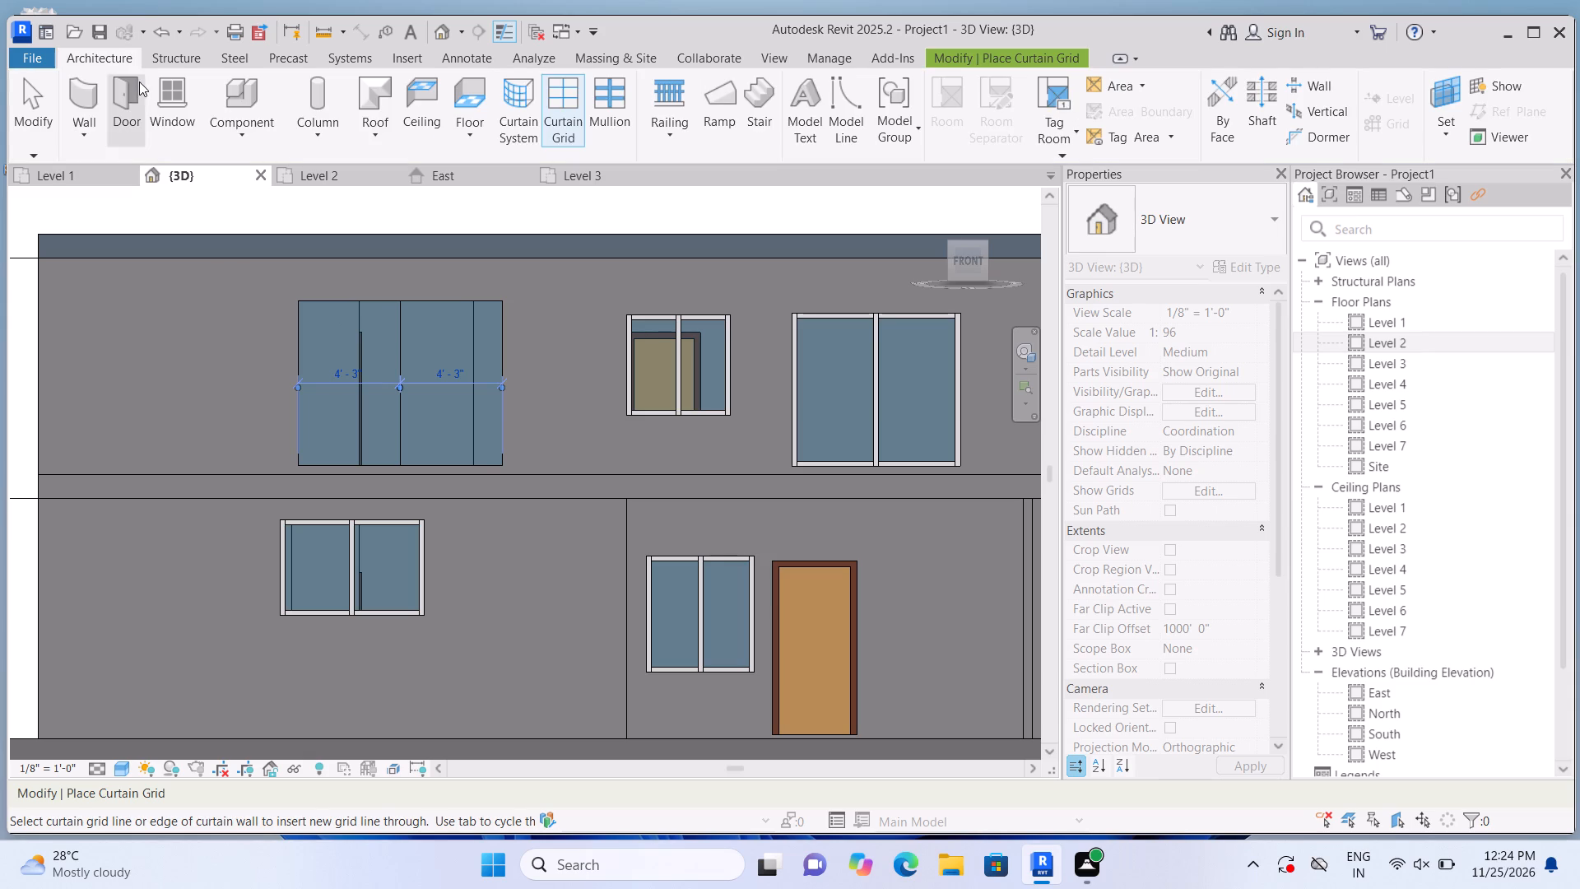
click(610, 113)
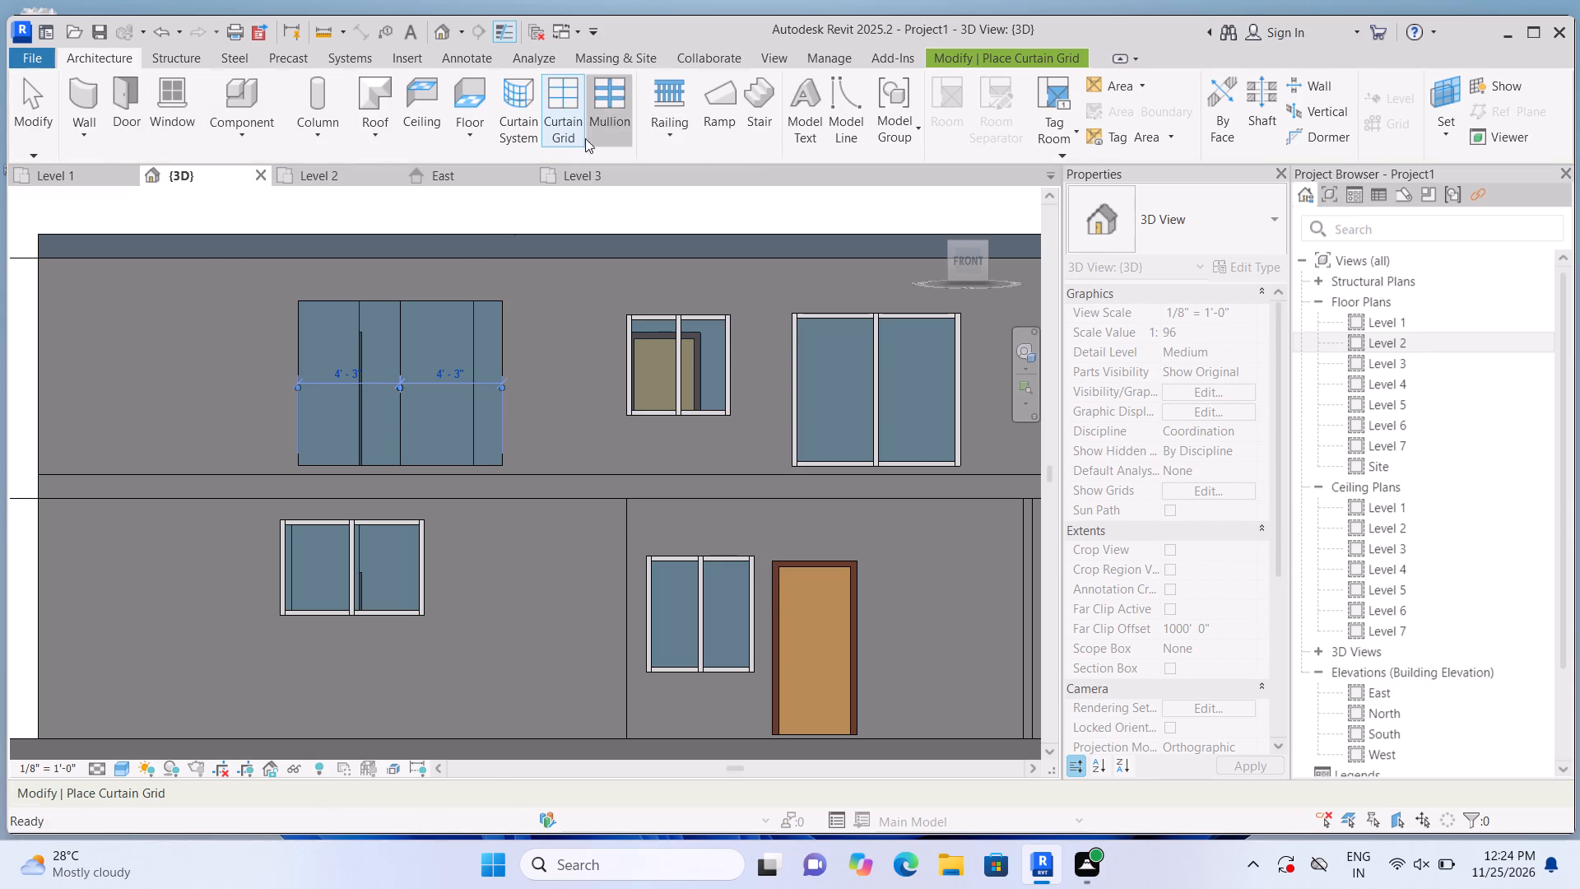
click(409, 380)
click(422, 300)
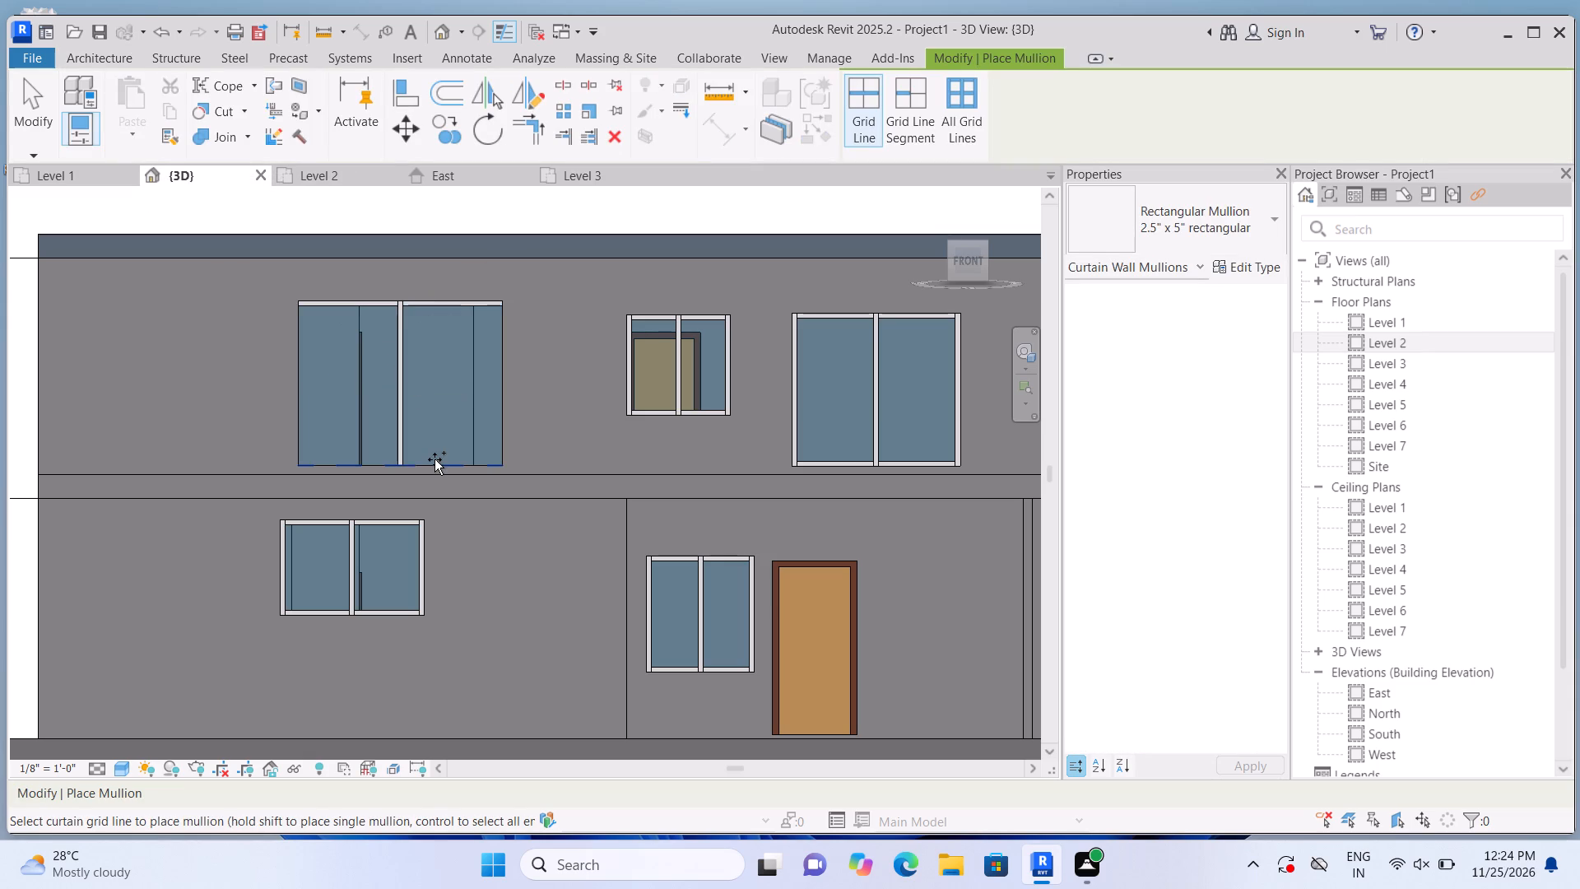
click(434, 459)
click(495, 421)
click(291, 401)
scroll(340, 358, down, 2)
key(Escape)
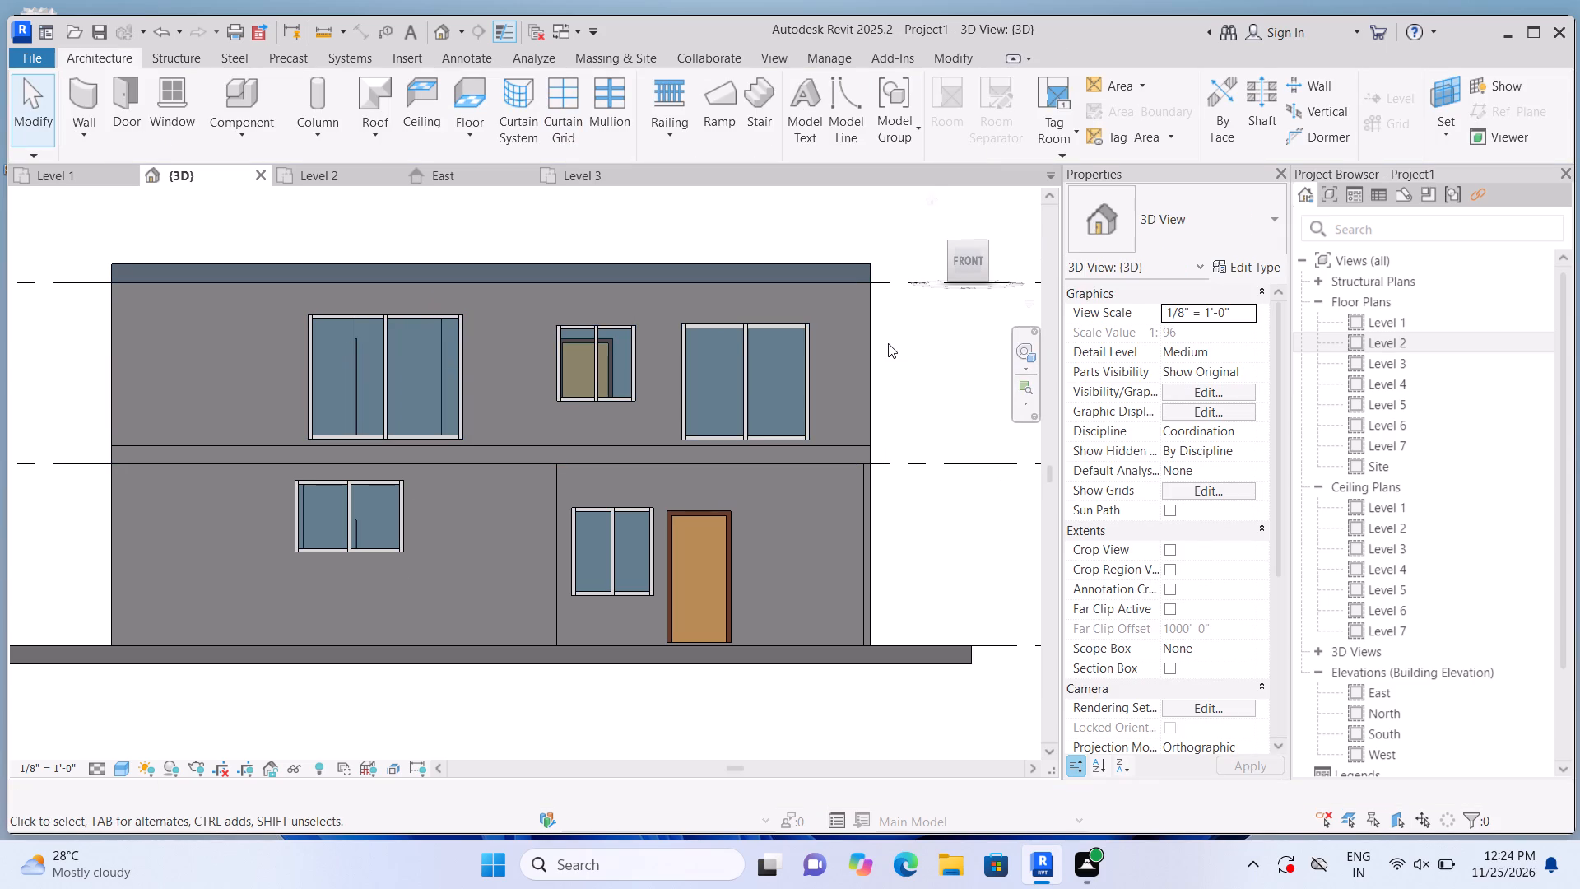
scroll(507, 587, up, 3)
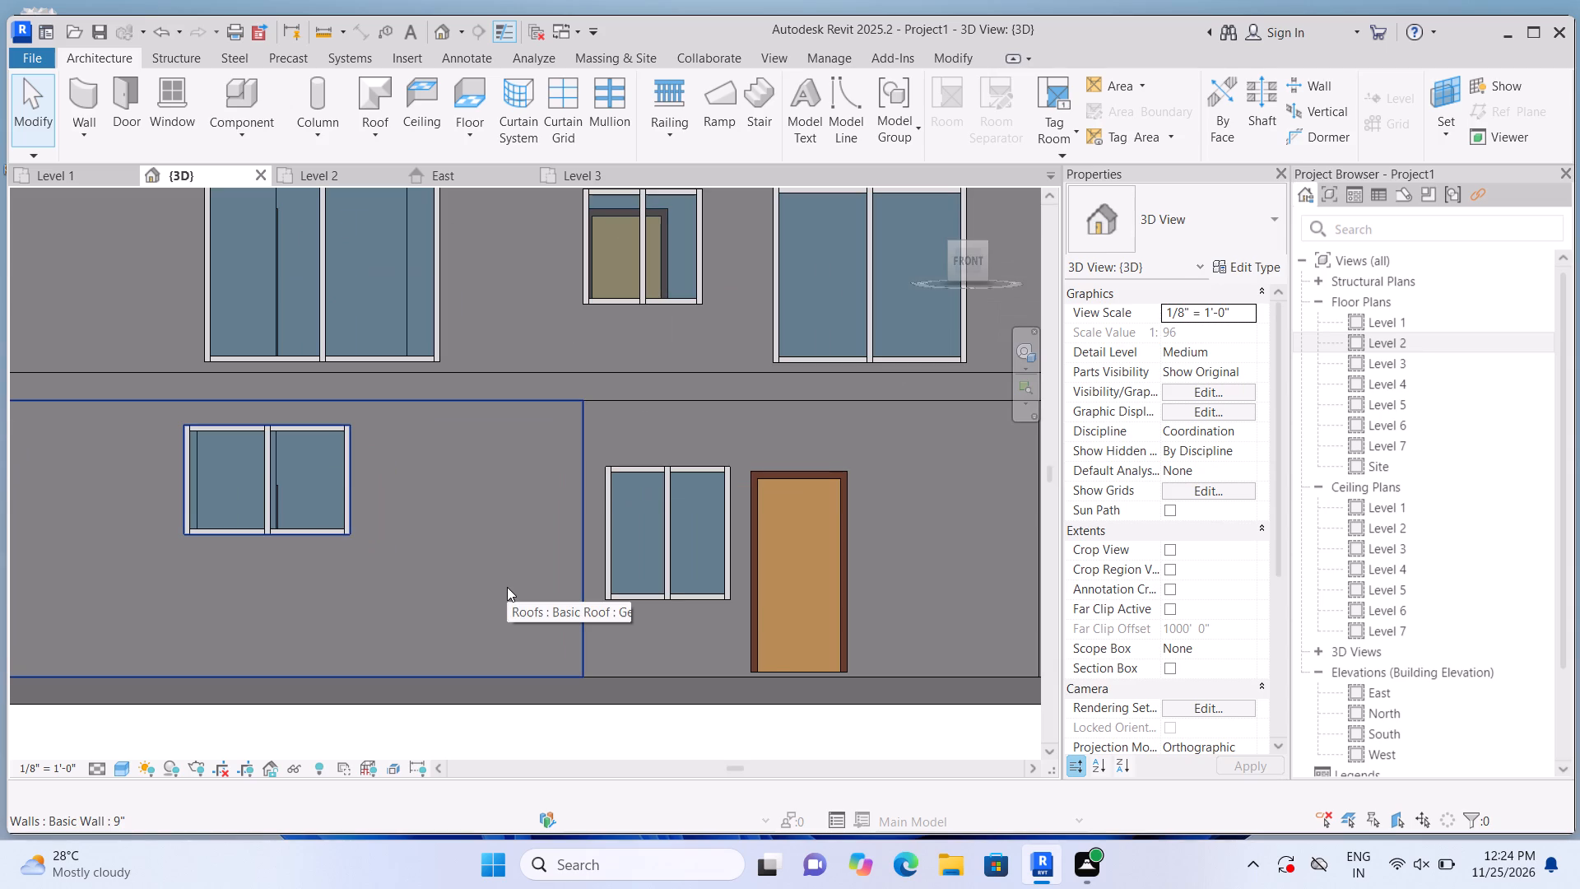
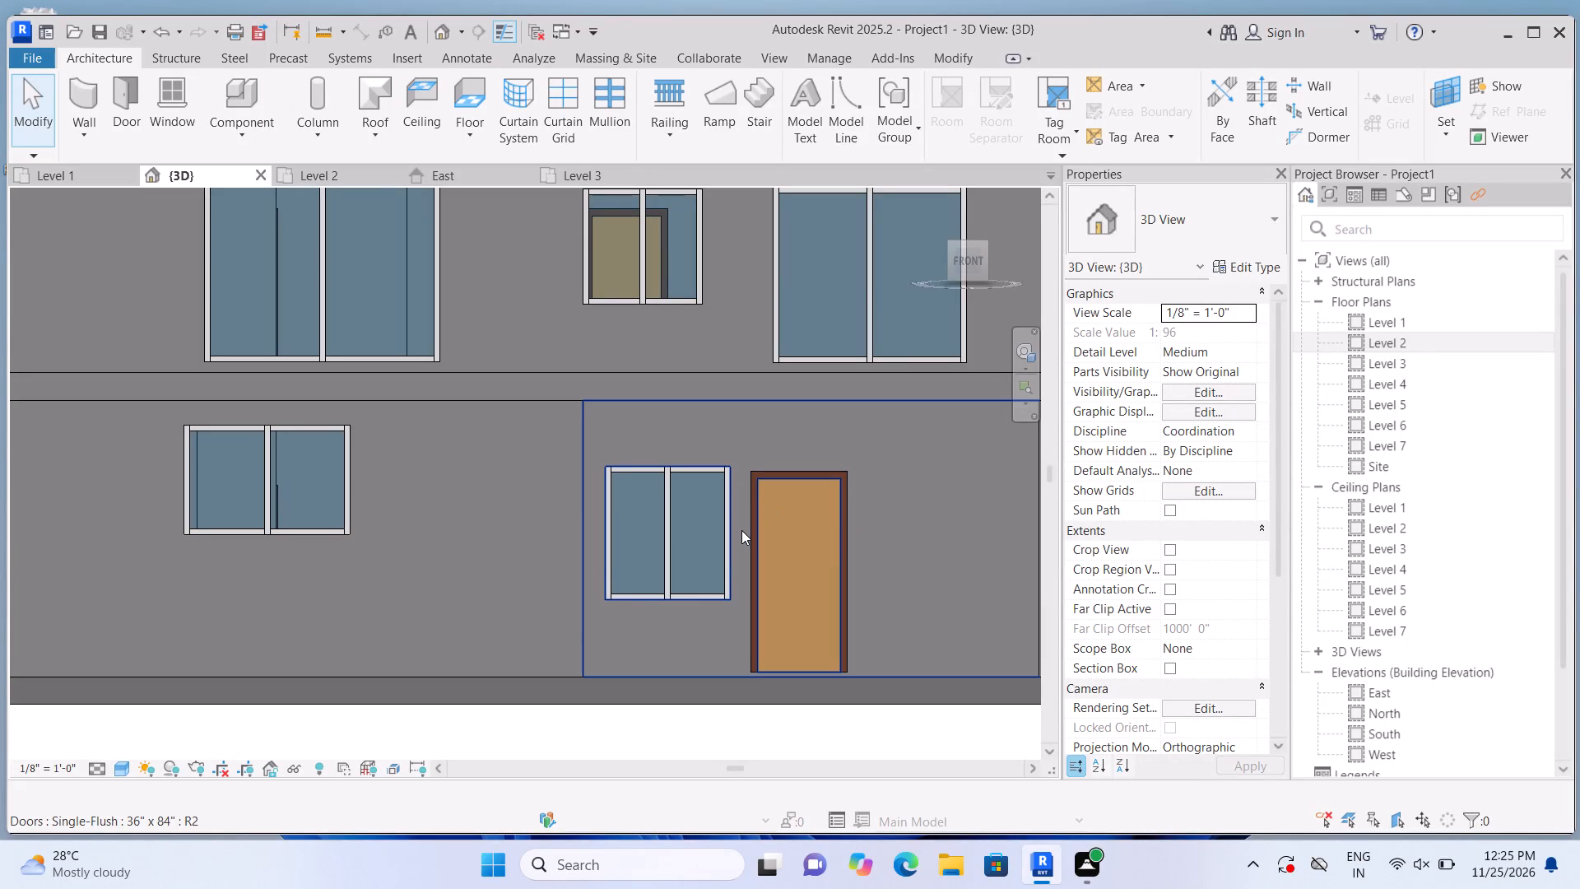
Open the Level 3 floor plan.
scroll(718, 564, down, 4)
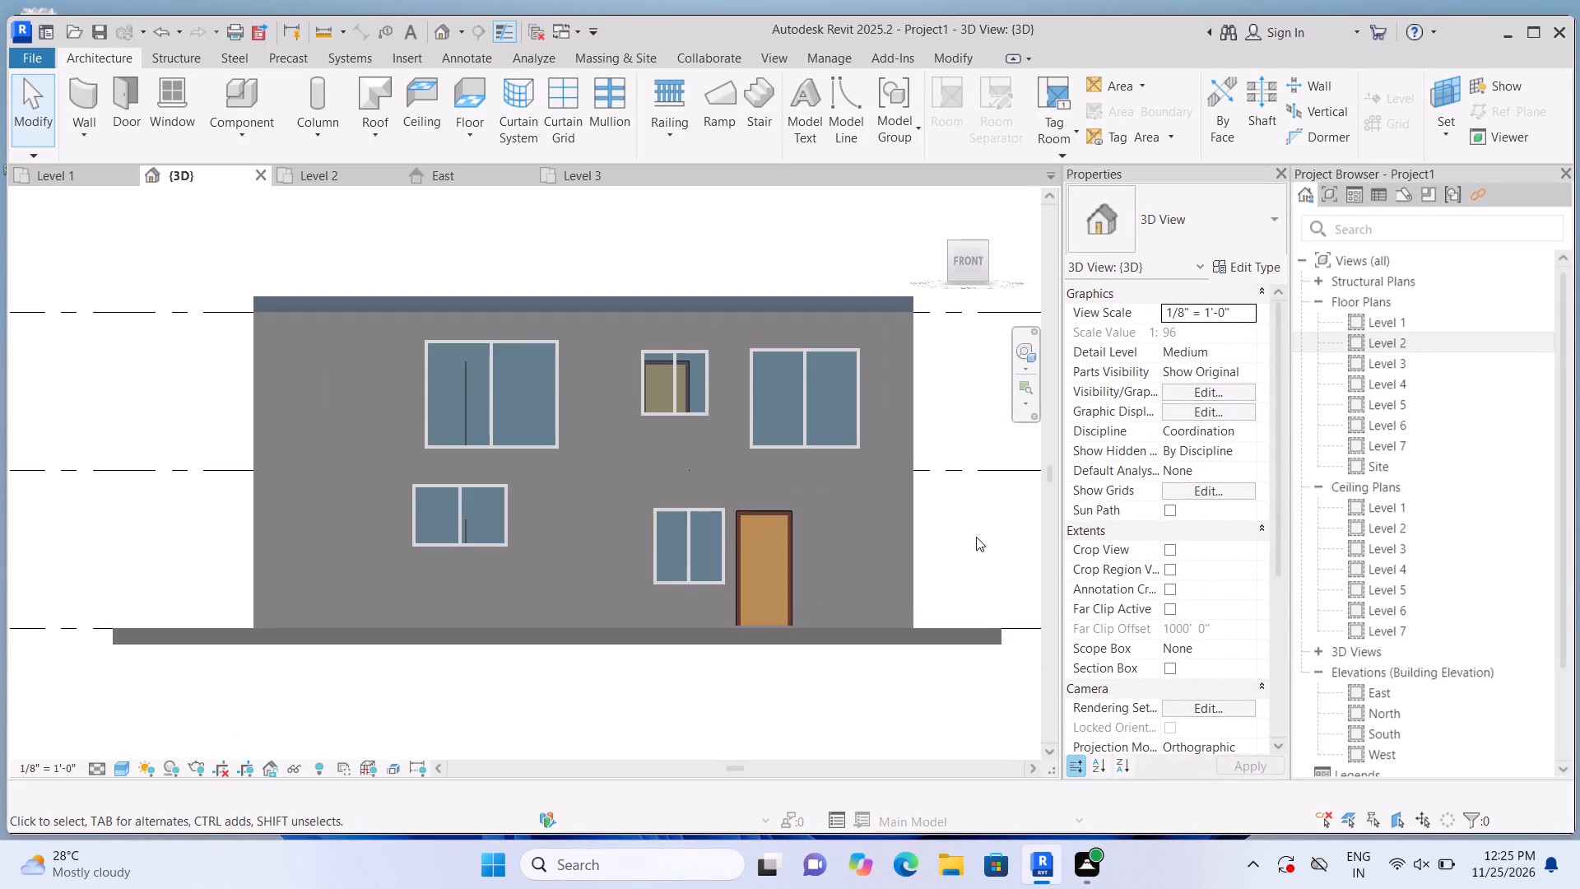
scroll(976, 537, up, 1)
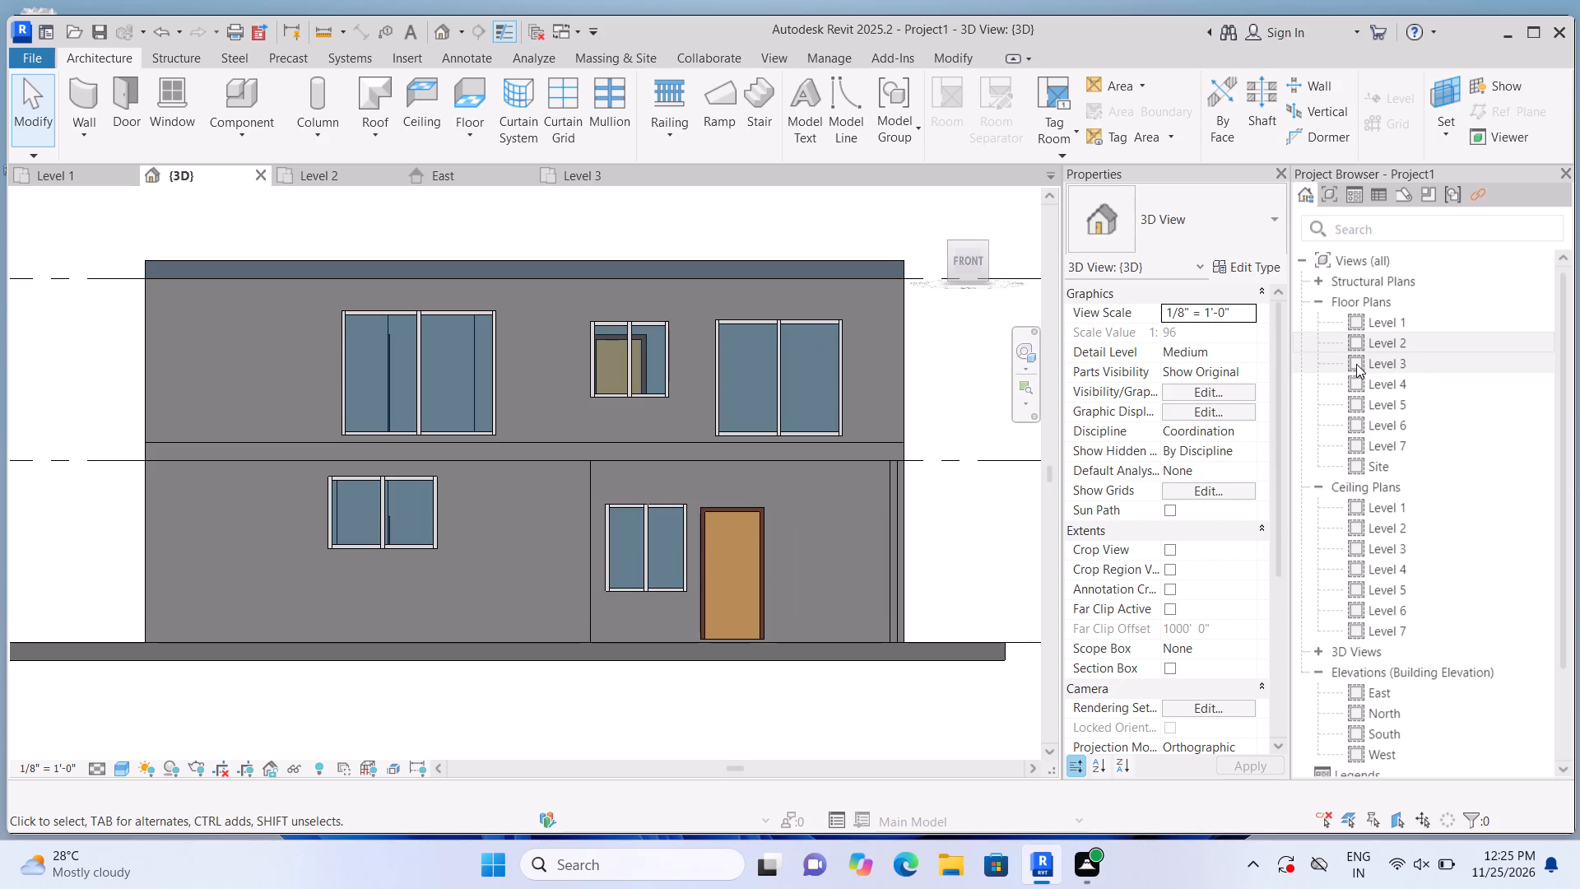
double_click(1356, 364)
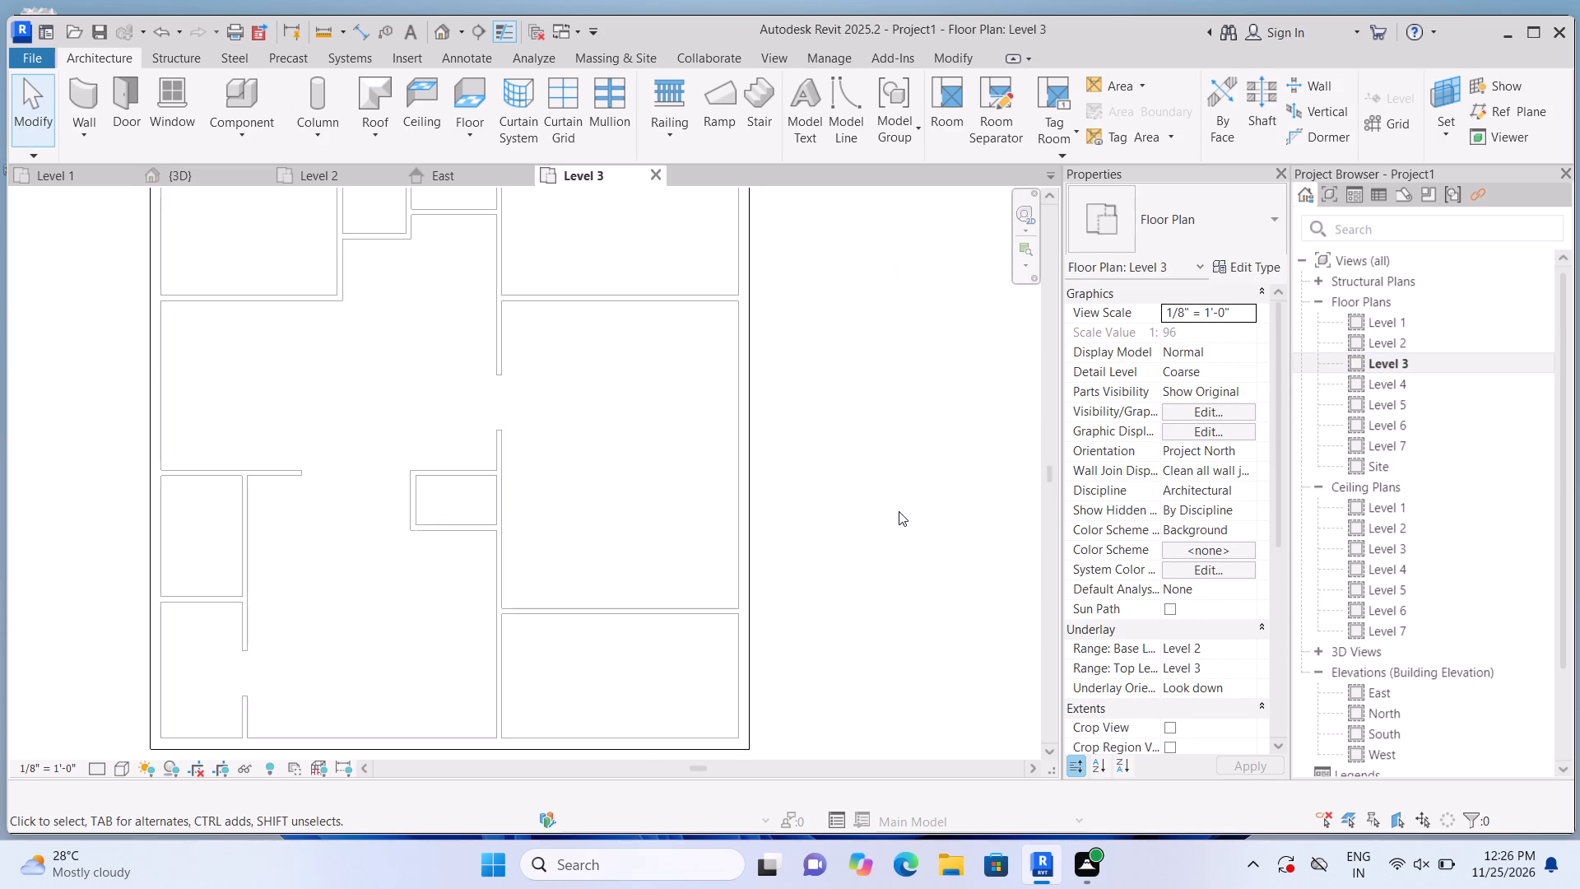
Begin drawing a Level 3 exterior wall with the 9" Basic Wall type at the building's north-west corner, following the wall centreline below.
scroll(899, 511, down, 4)
middle_drag(748, 361, 760, 449)
scroll(640, 454, up, 3)
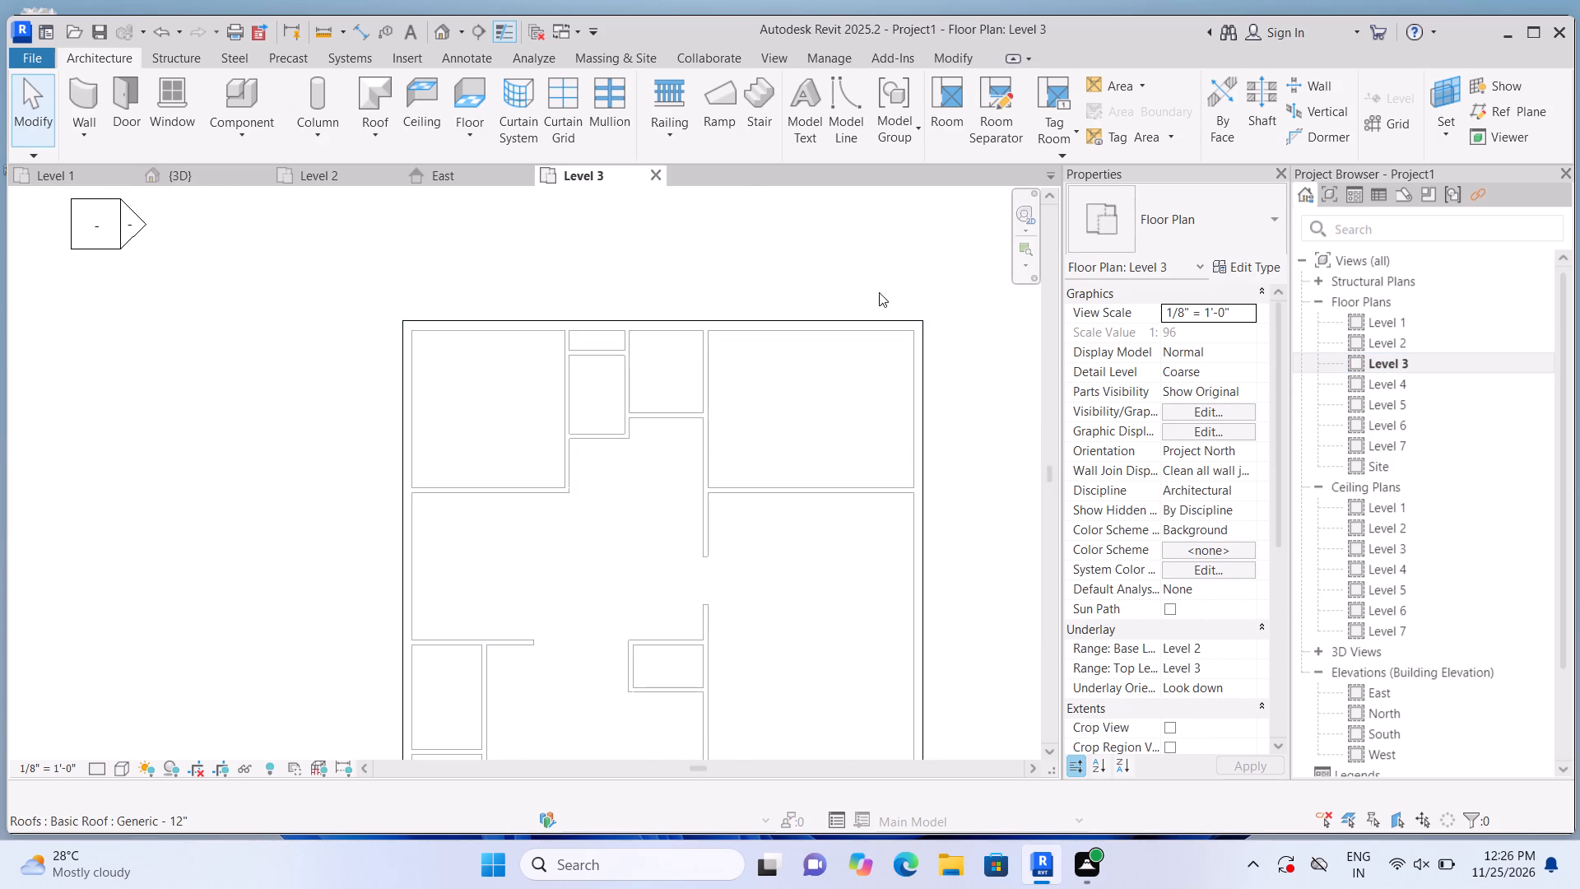
scroll(481, 451, up, 2)
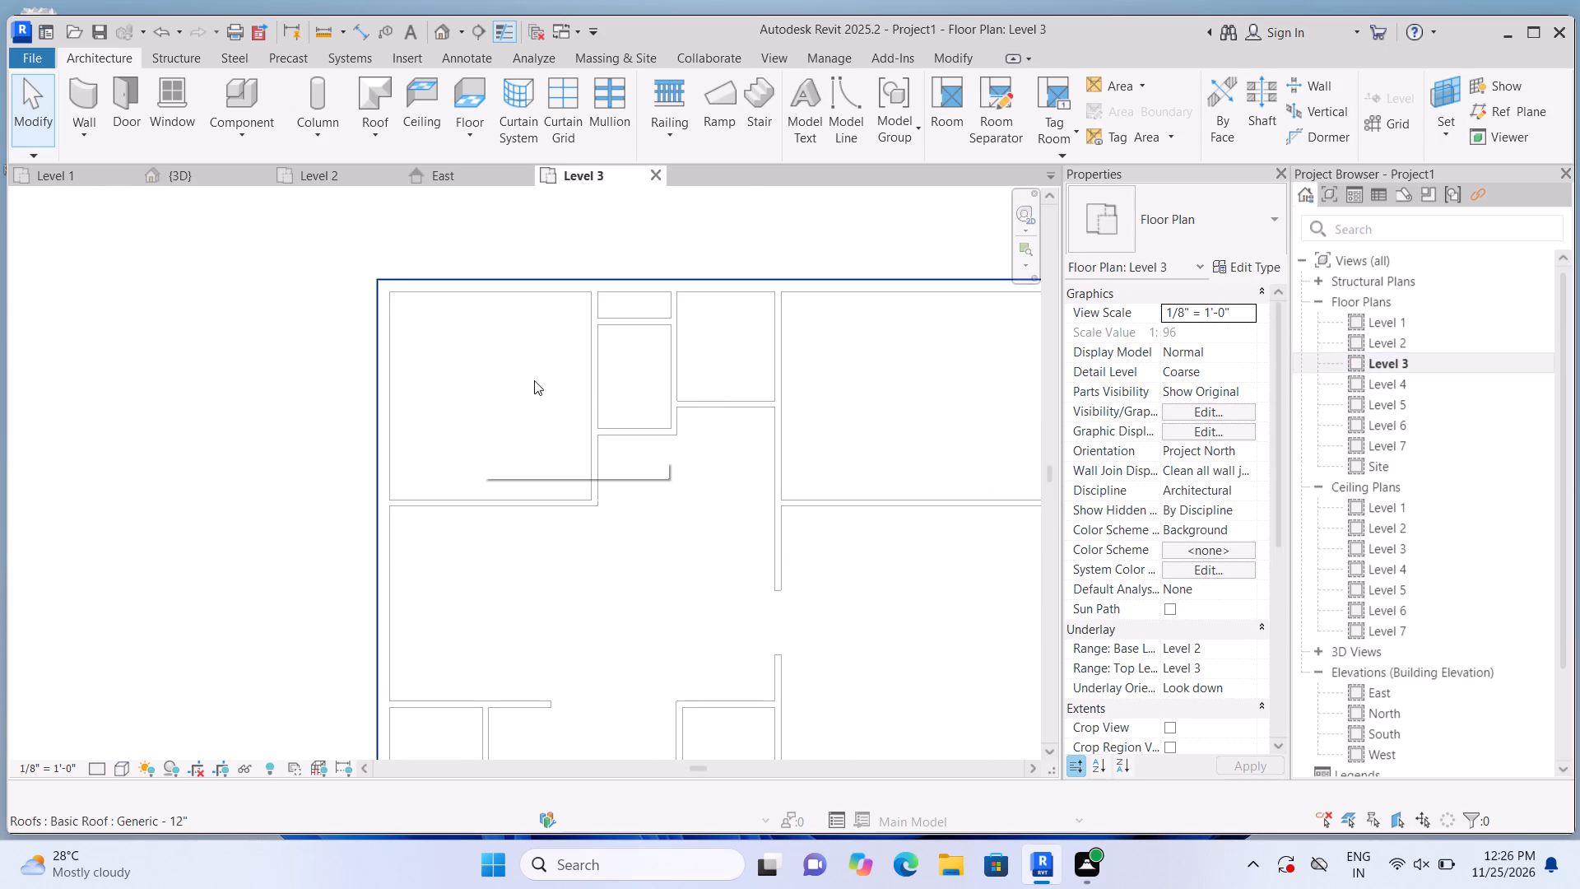
scroll(433, 333, up, 2)
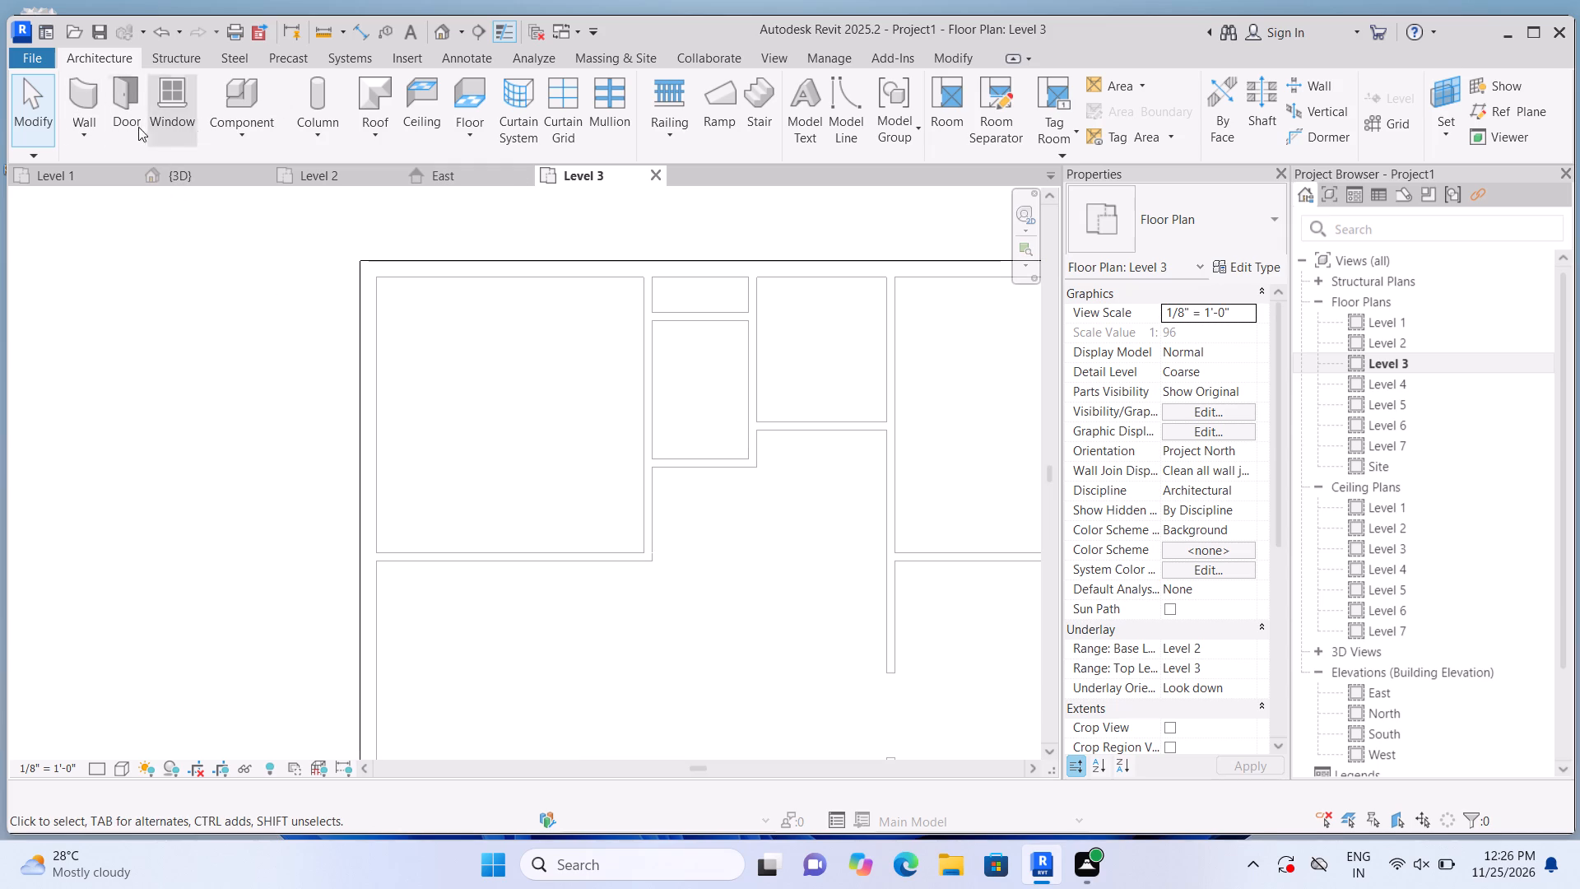
click(72, 103)
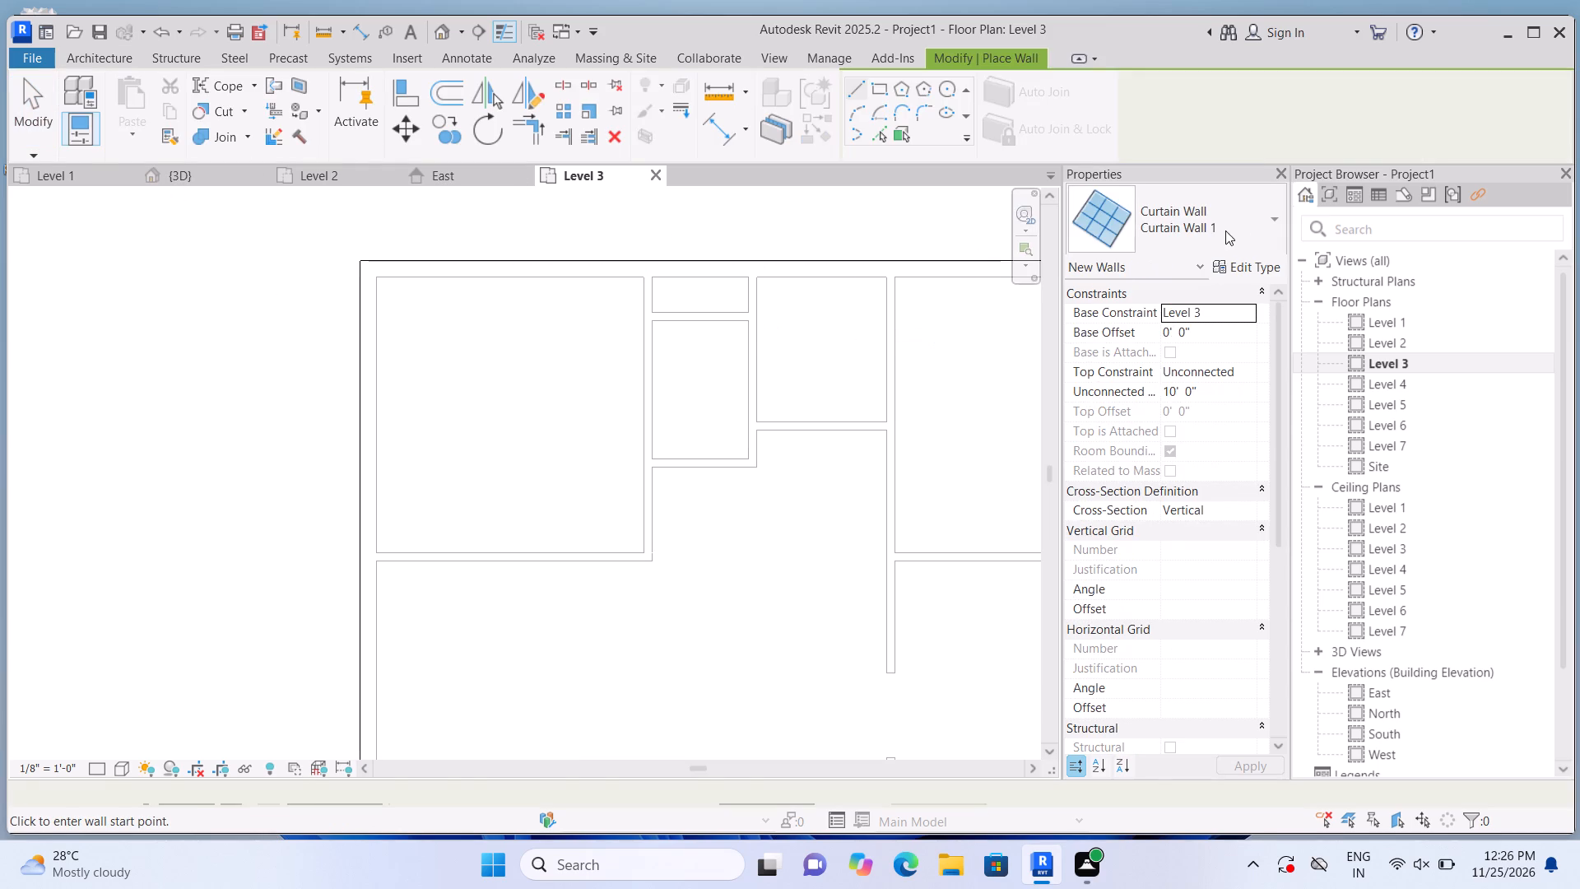
click(1256, 216)
scroll(1201, 426, up, 11)
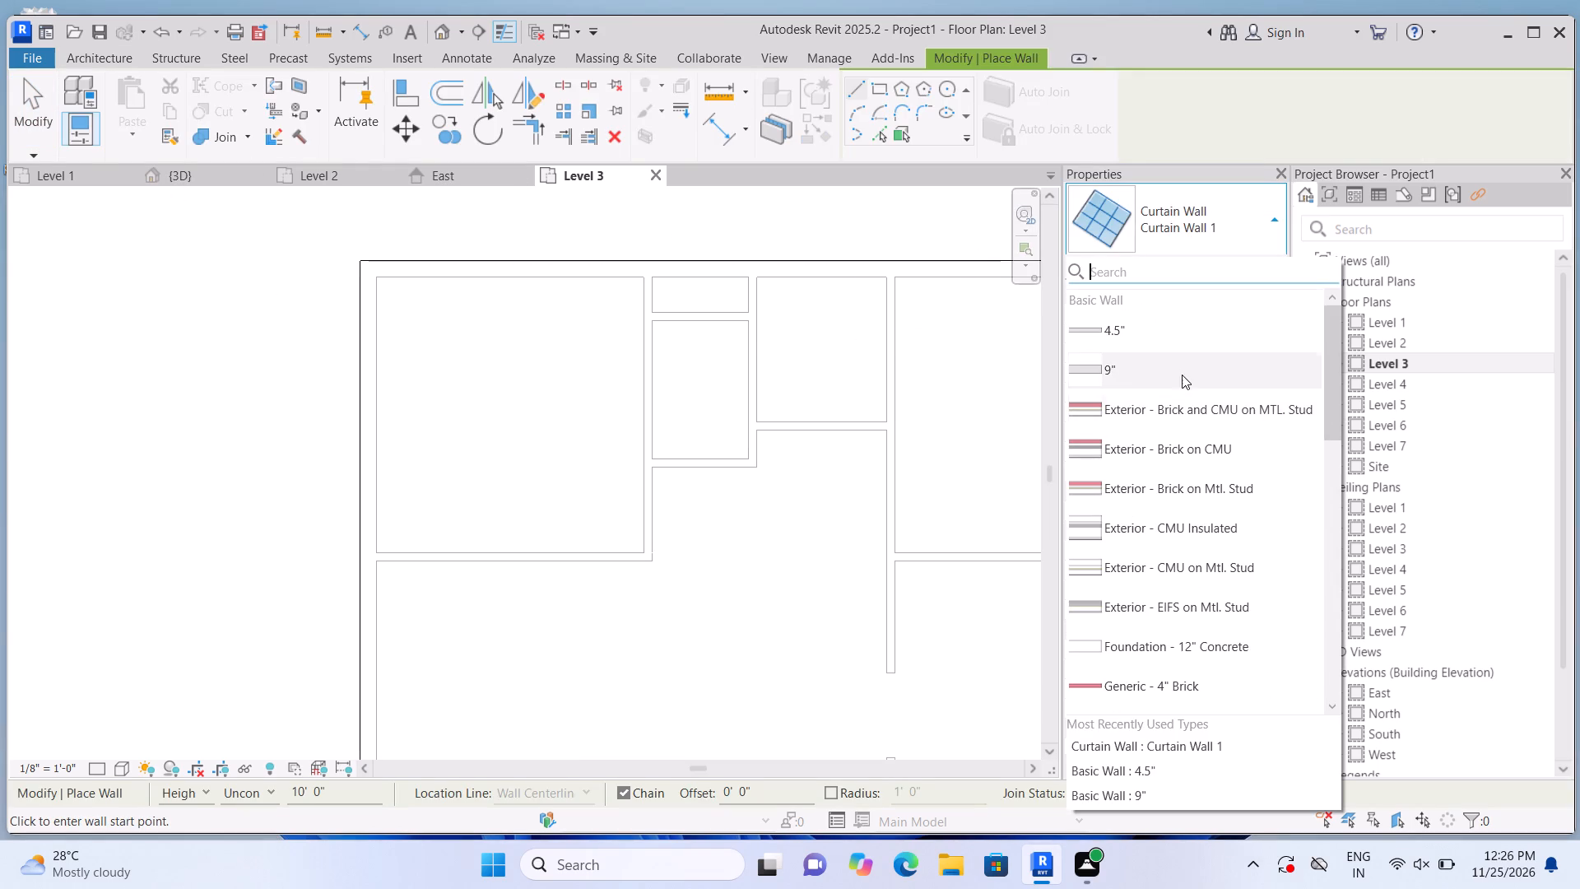
click(1181, 369)
scroll(337, 241, up, 4)
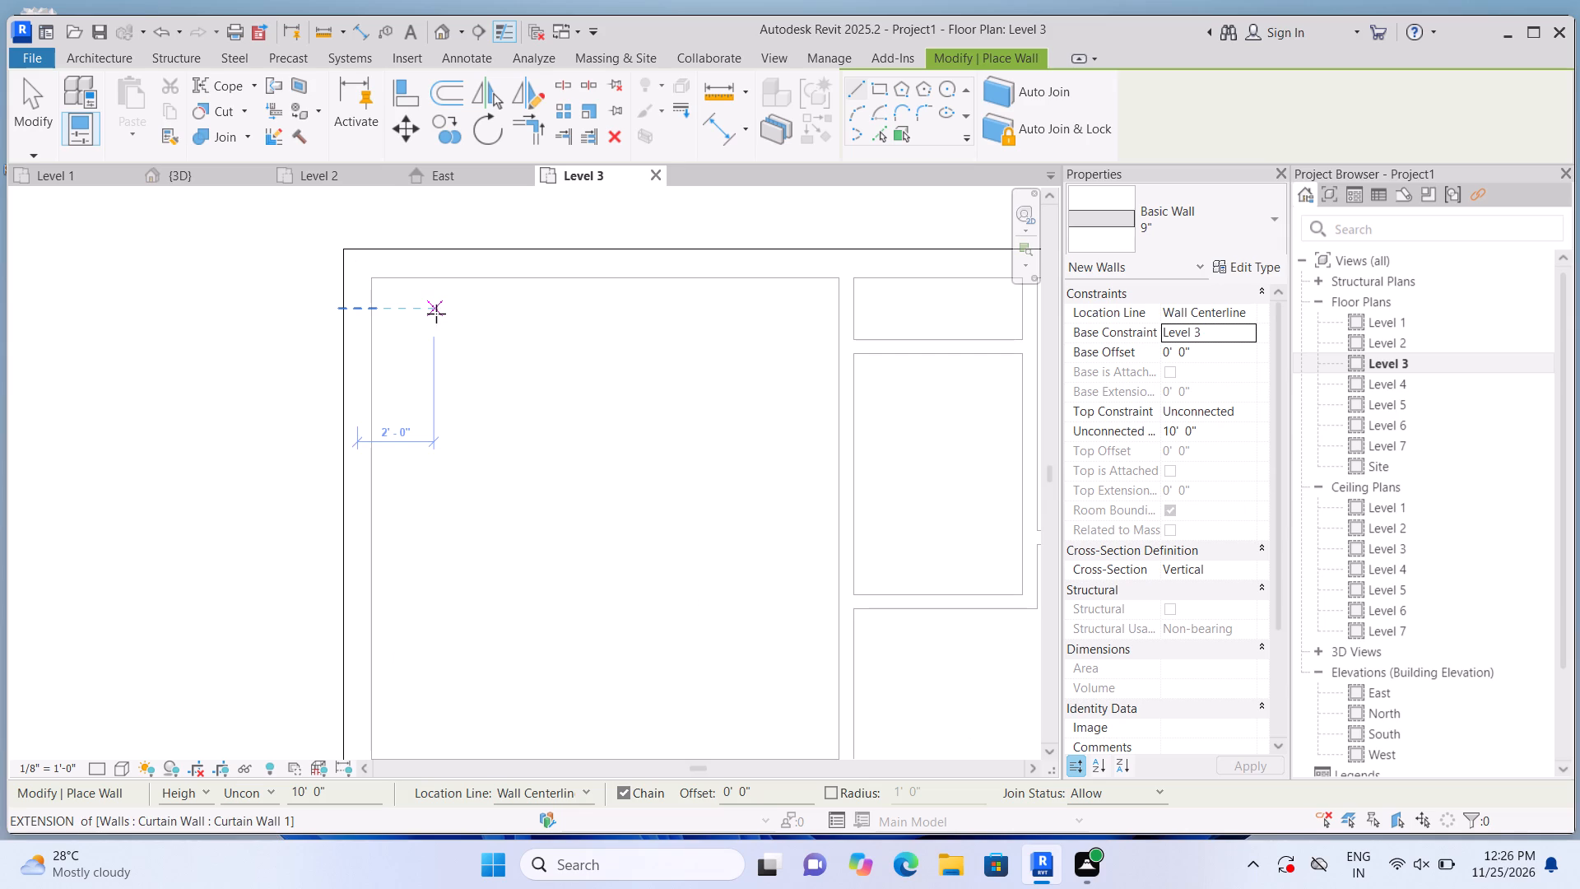
scroll(433, 317, up, 1)
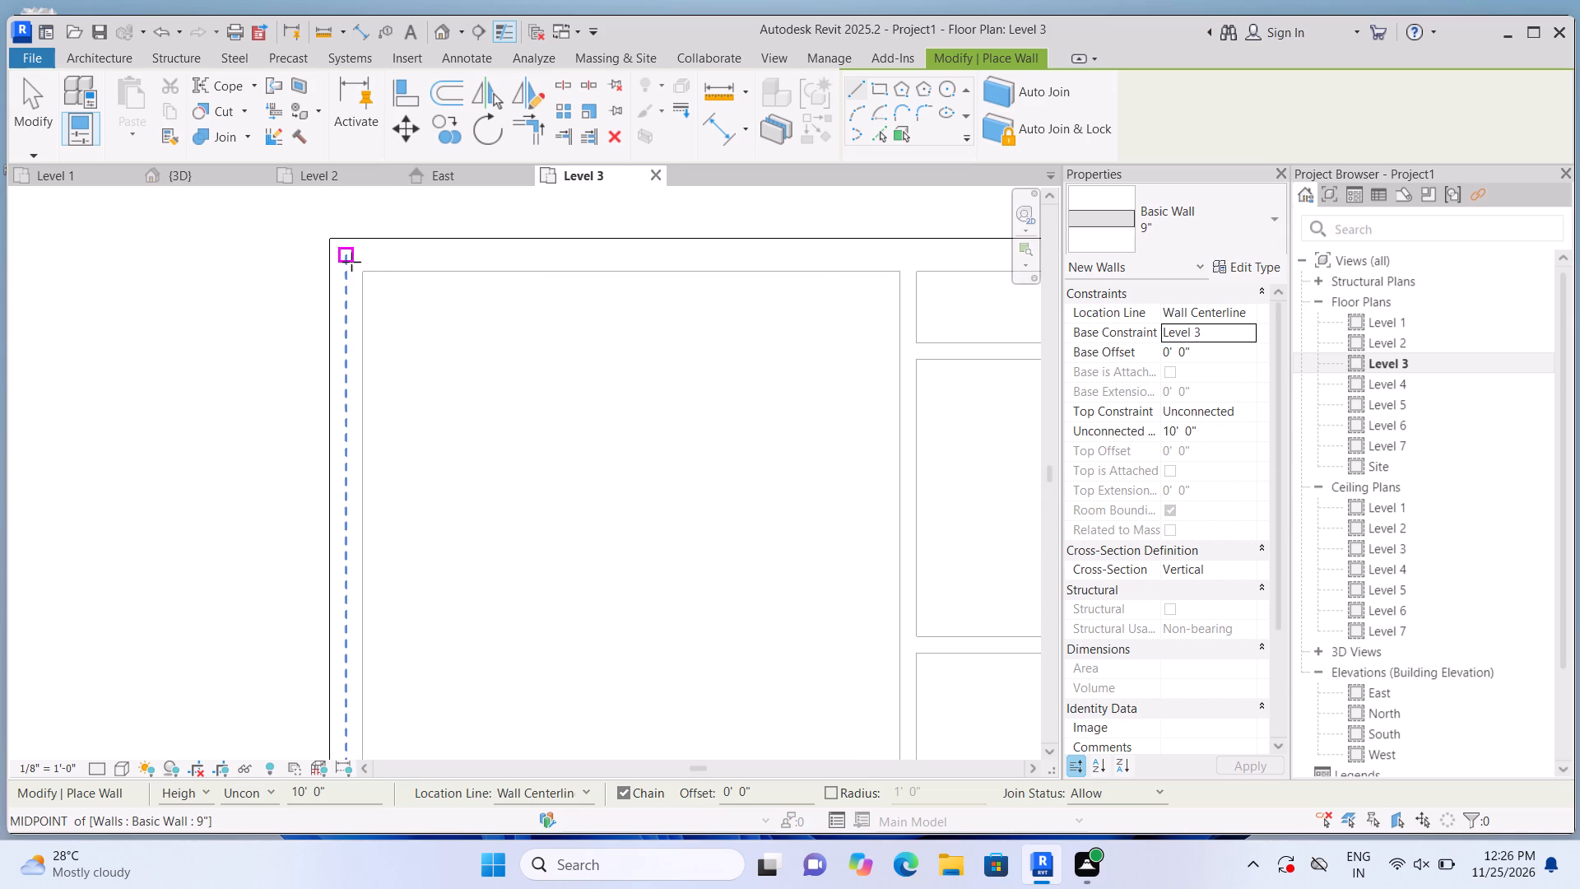
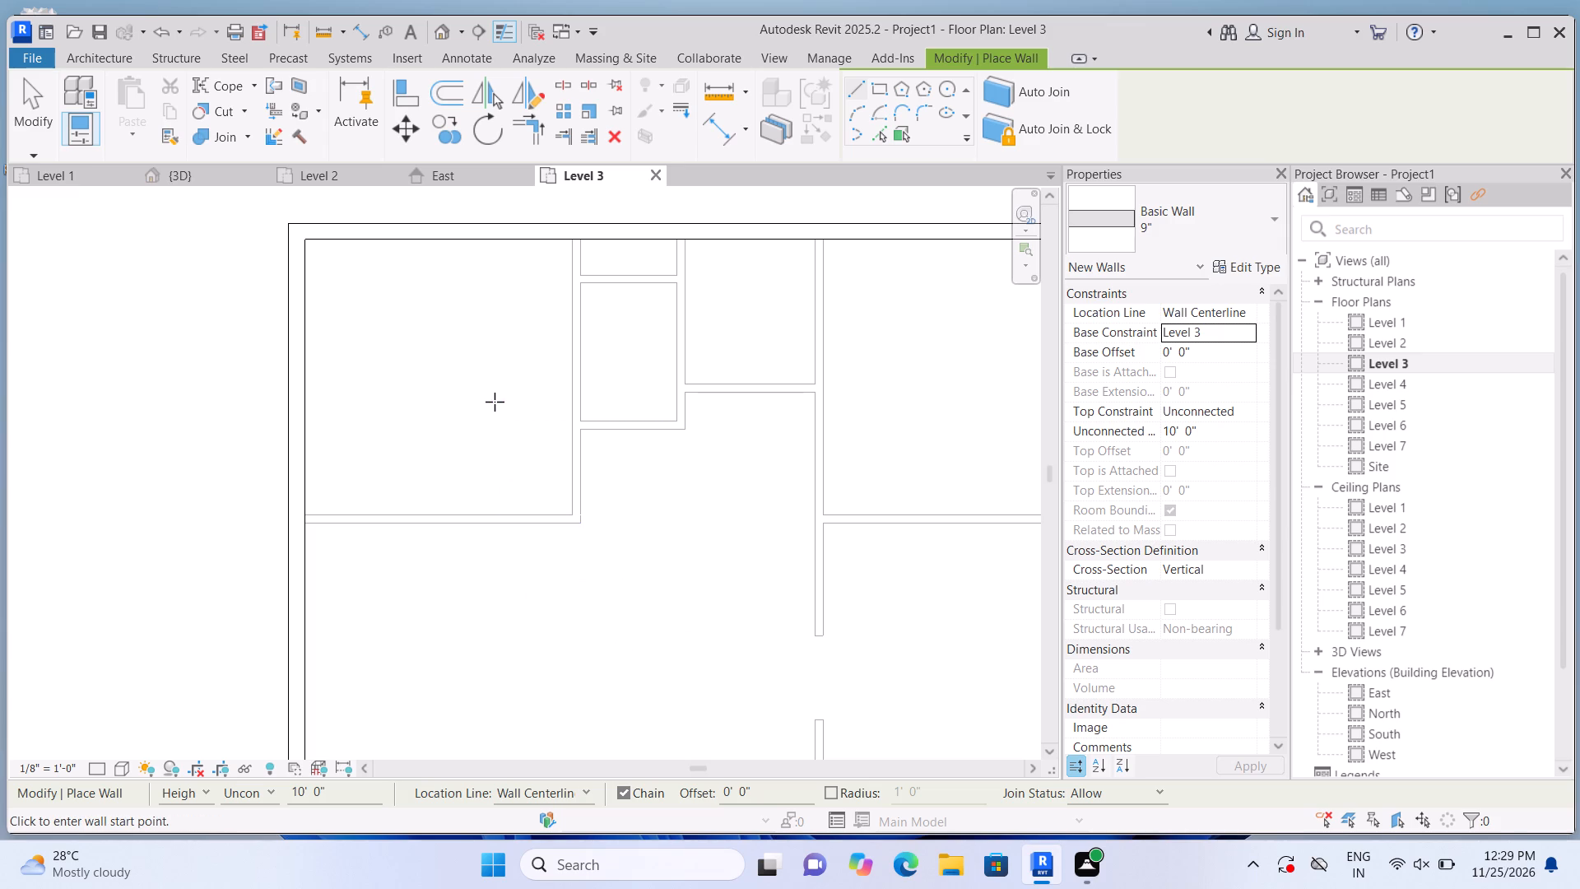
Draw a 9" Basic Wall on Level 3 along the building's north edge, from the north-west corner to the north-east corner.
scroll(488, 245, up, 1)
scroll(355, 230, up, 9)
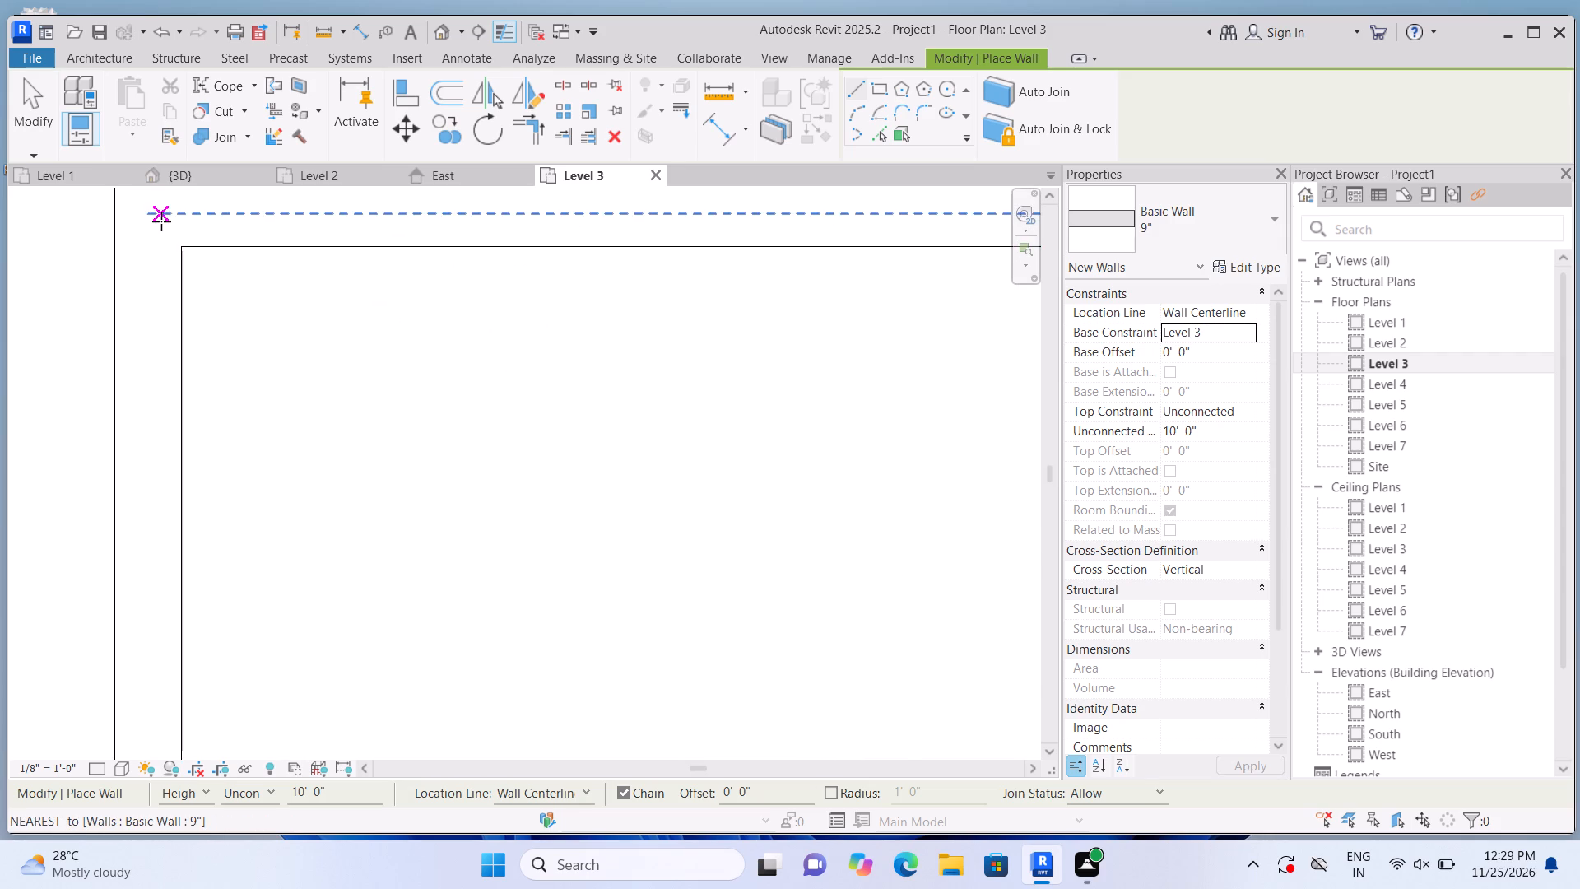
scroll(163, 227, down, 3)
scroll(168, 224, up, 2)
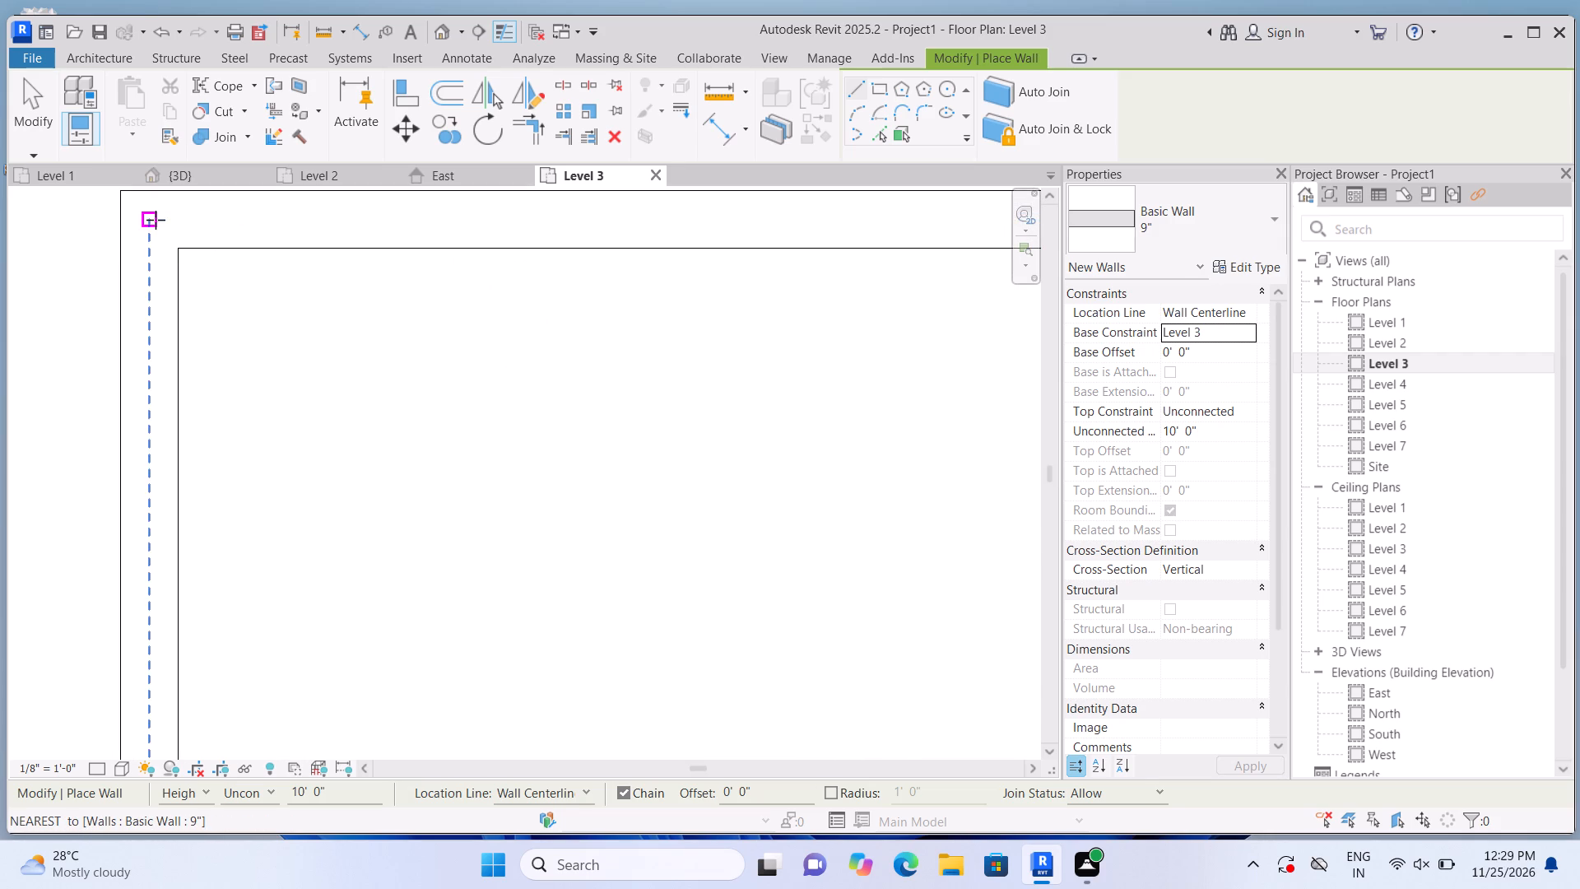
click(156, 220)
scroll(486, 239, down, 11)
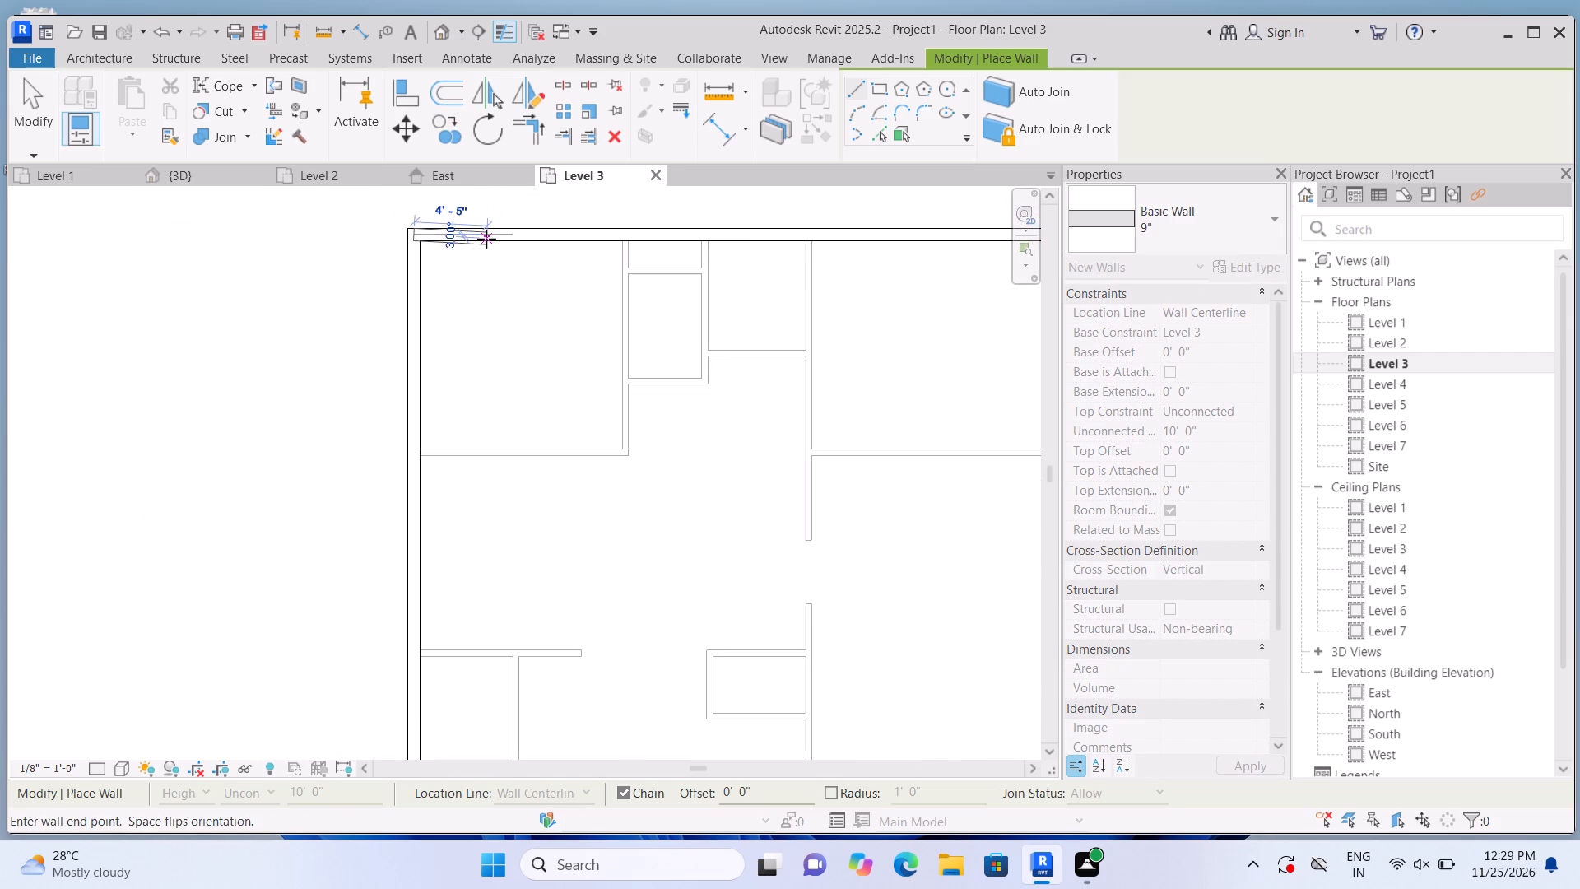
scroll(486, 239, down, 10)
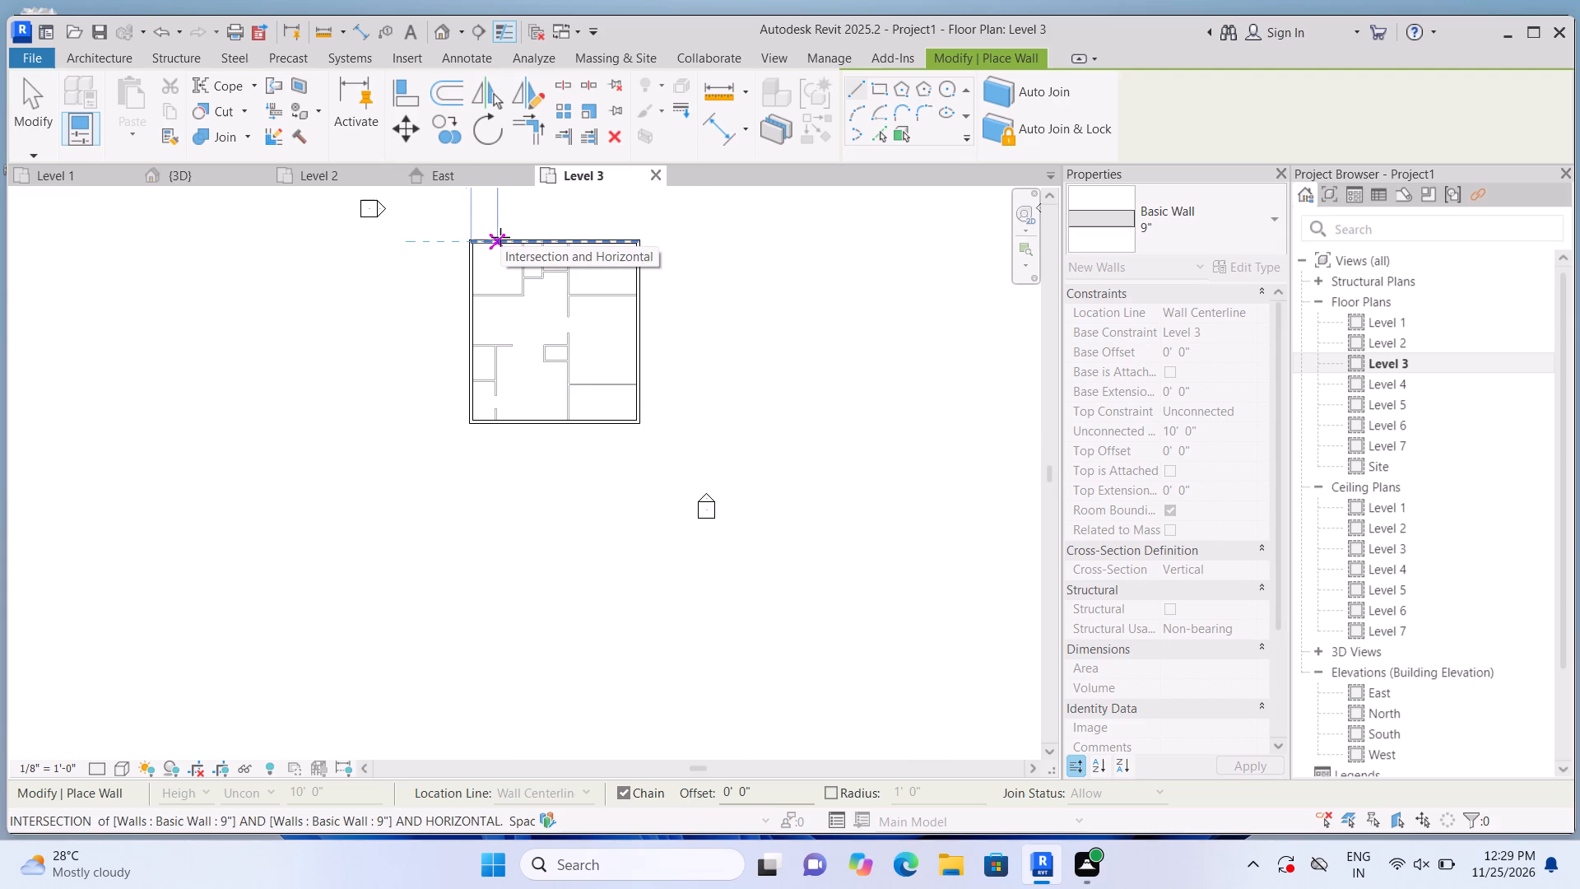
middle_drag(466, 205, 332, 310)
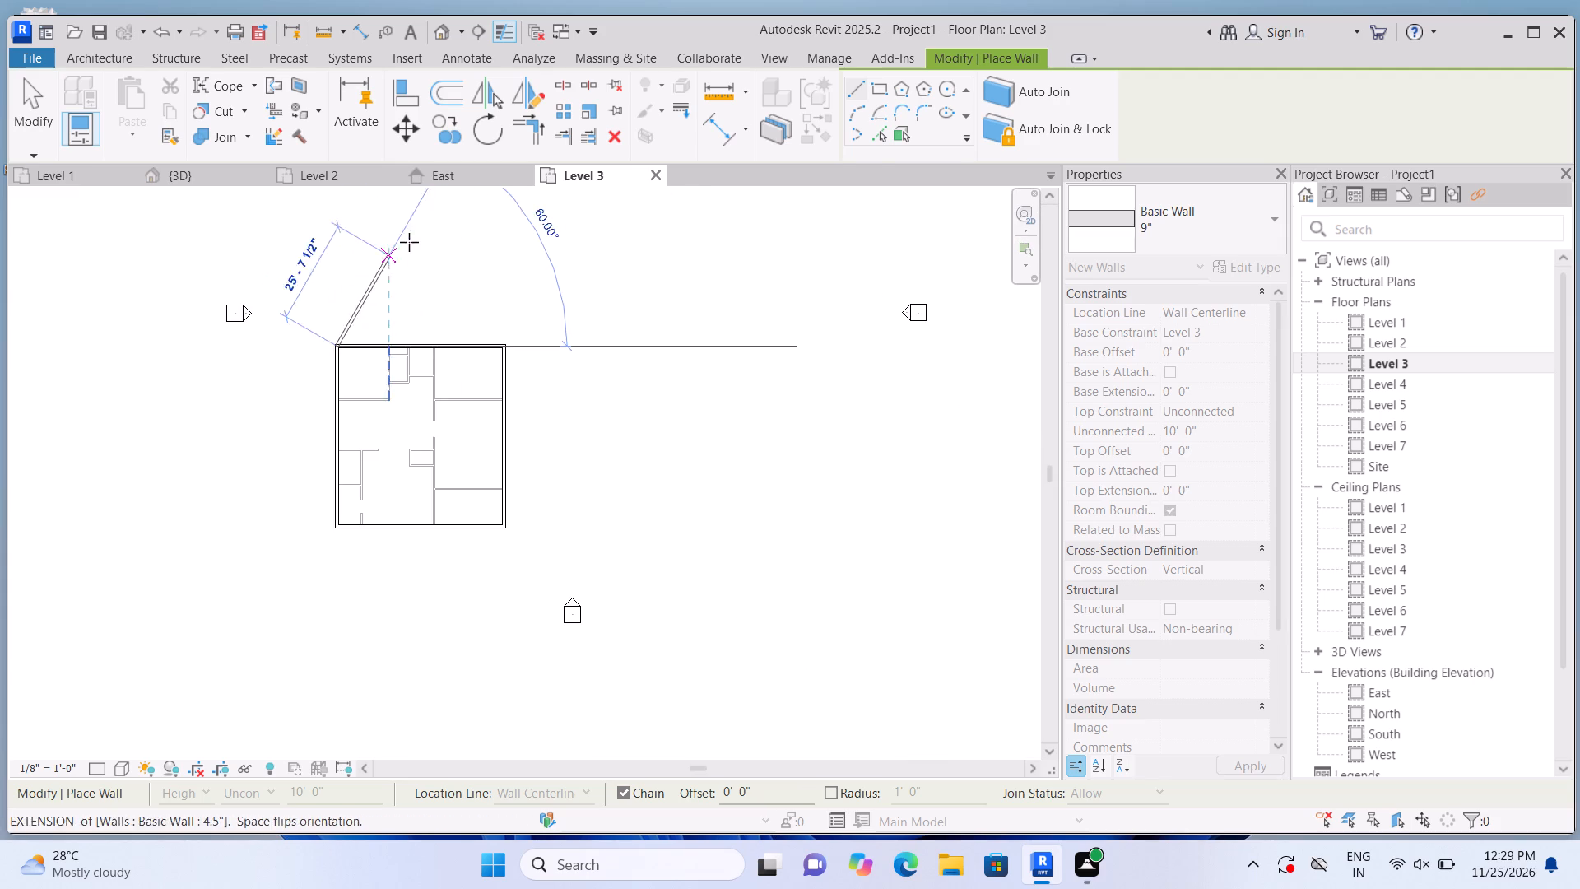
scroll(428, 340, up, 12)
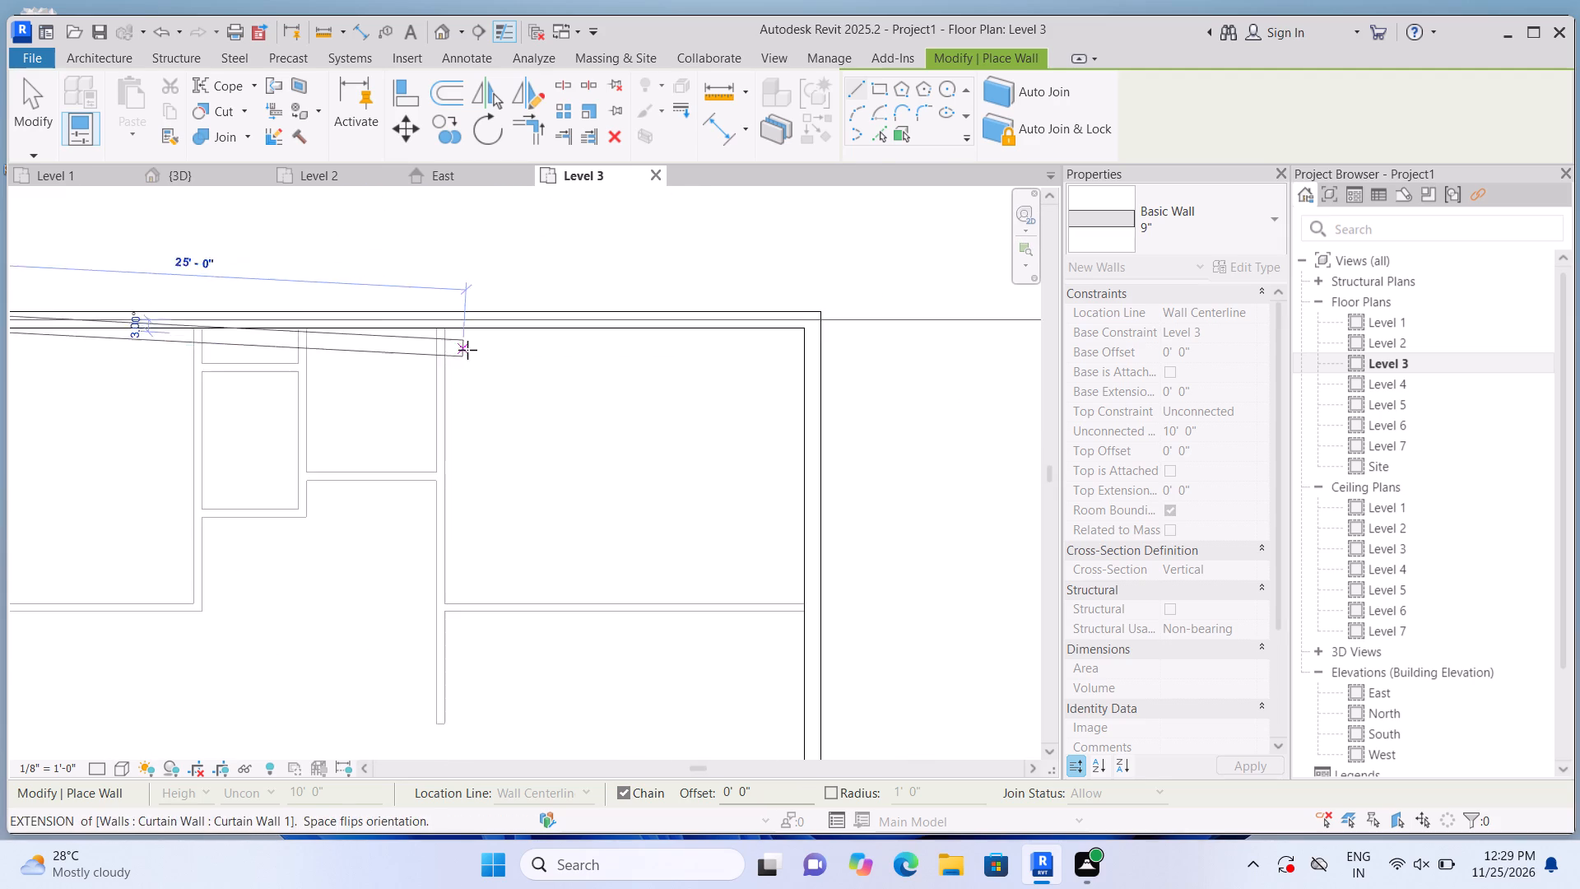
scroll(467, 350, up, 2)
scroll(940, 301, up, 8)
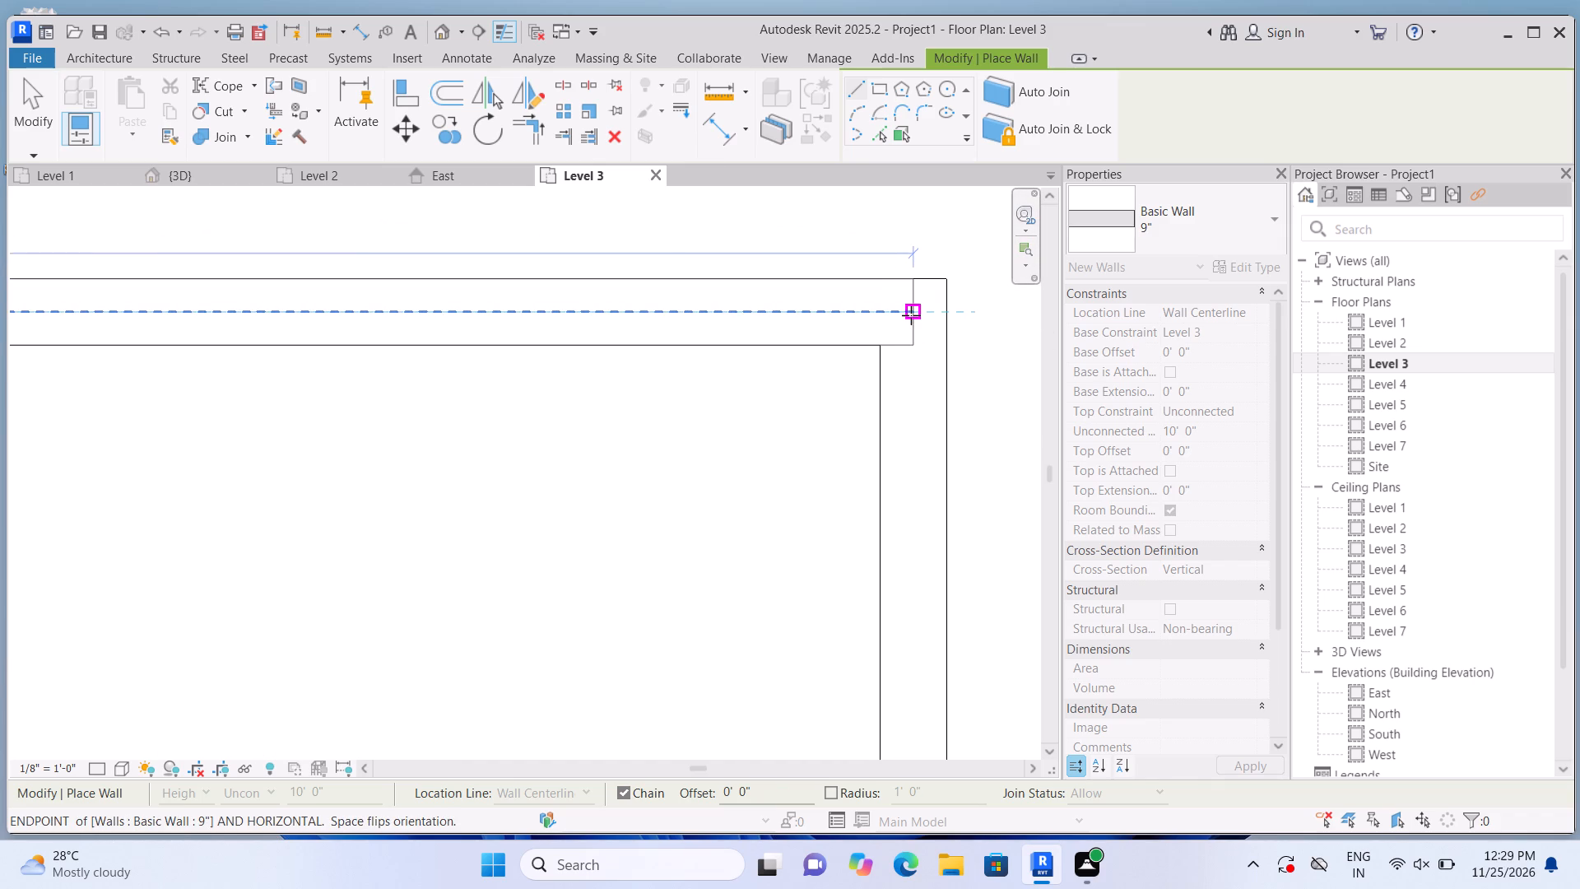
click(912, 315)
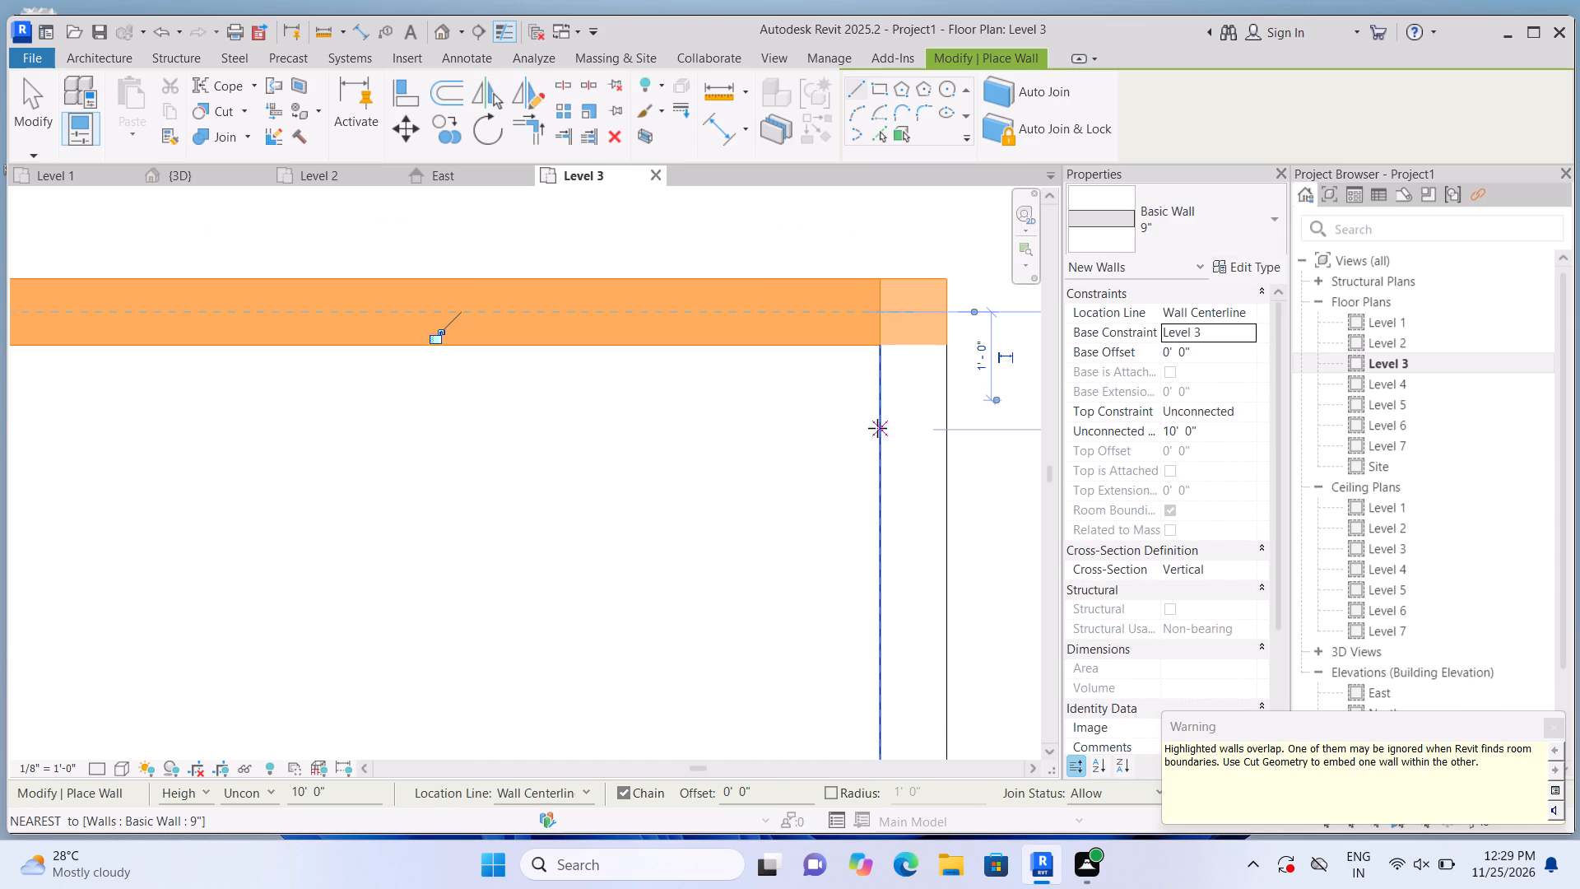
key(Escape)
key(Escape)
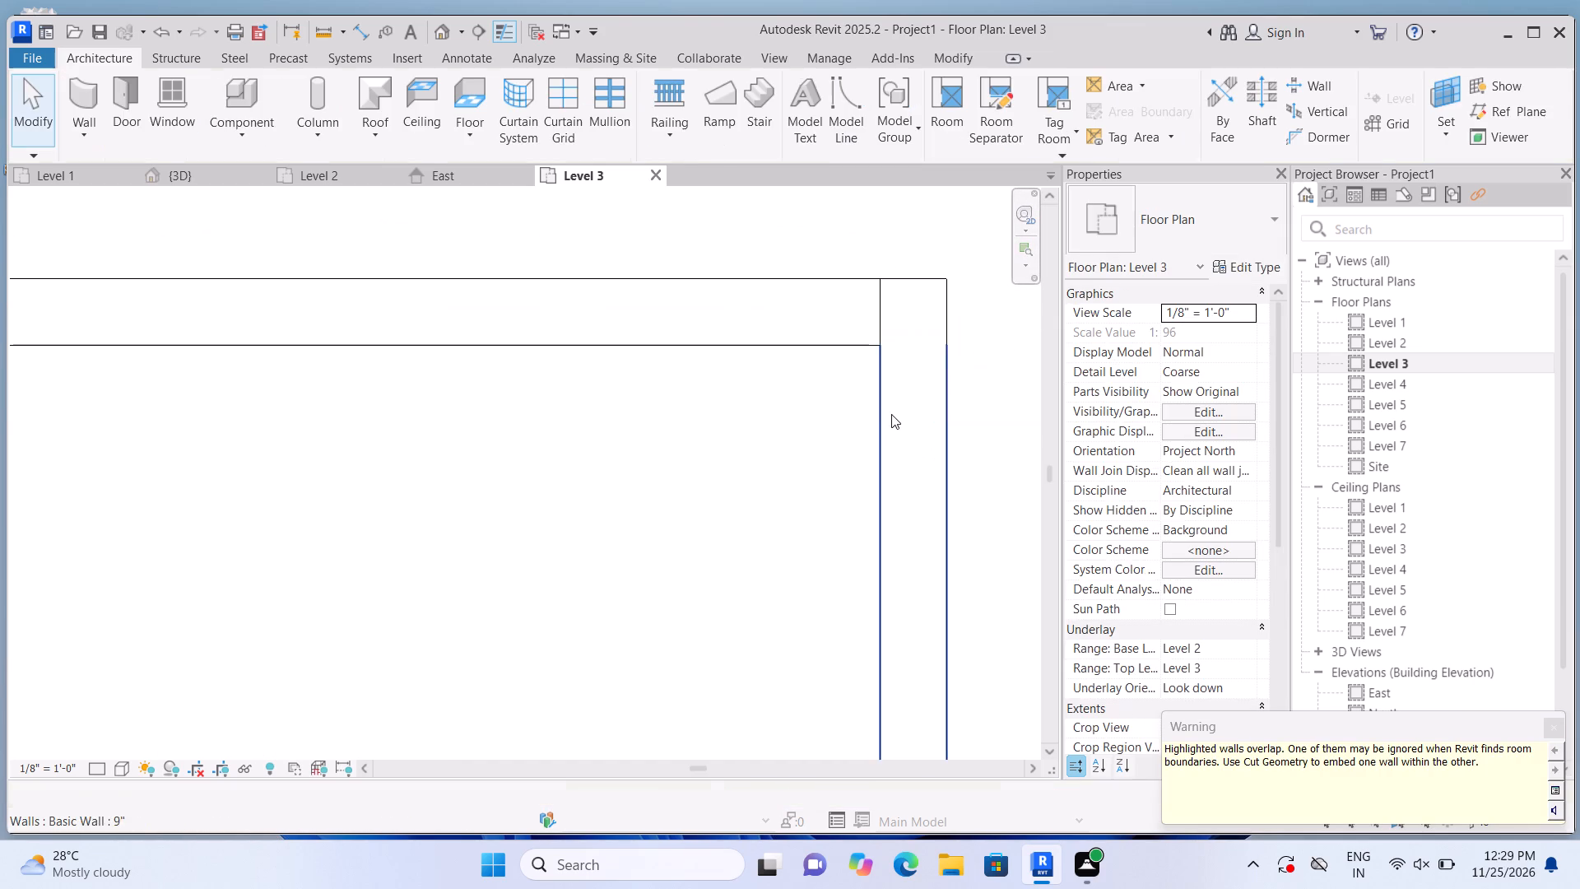
Examine the Level 3 plan and compare it with the Level 2 floor plan, ending back on Level 3.
scroll(821, 388, down, 7)
middle_drag(636, 447, 828, 437)
scroll(839, 430, down, 6)
middle_drag(838, 486, 816, 439)
scroll(816, 439, up, 1)
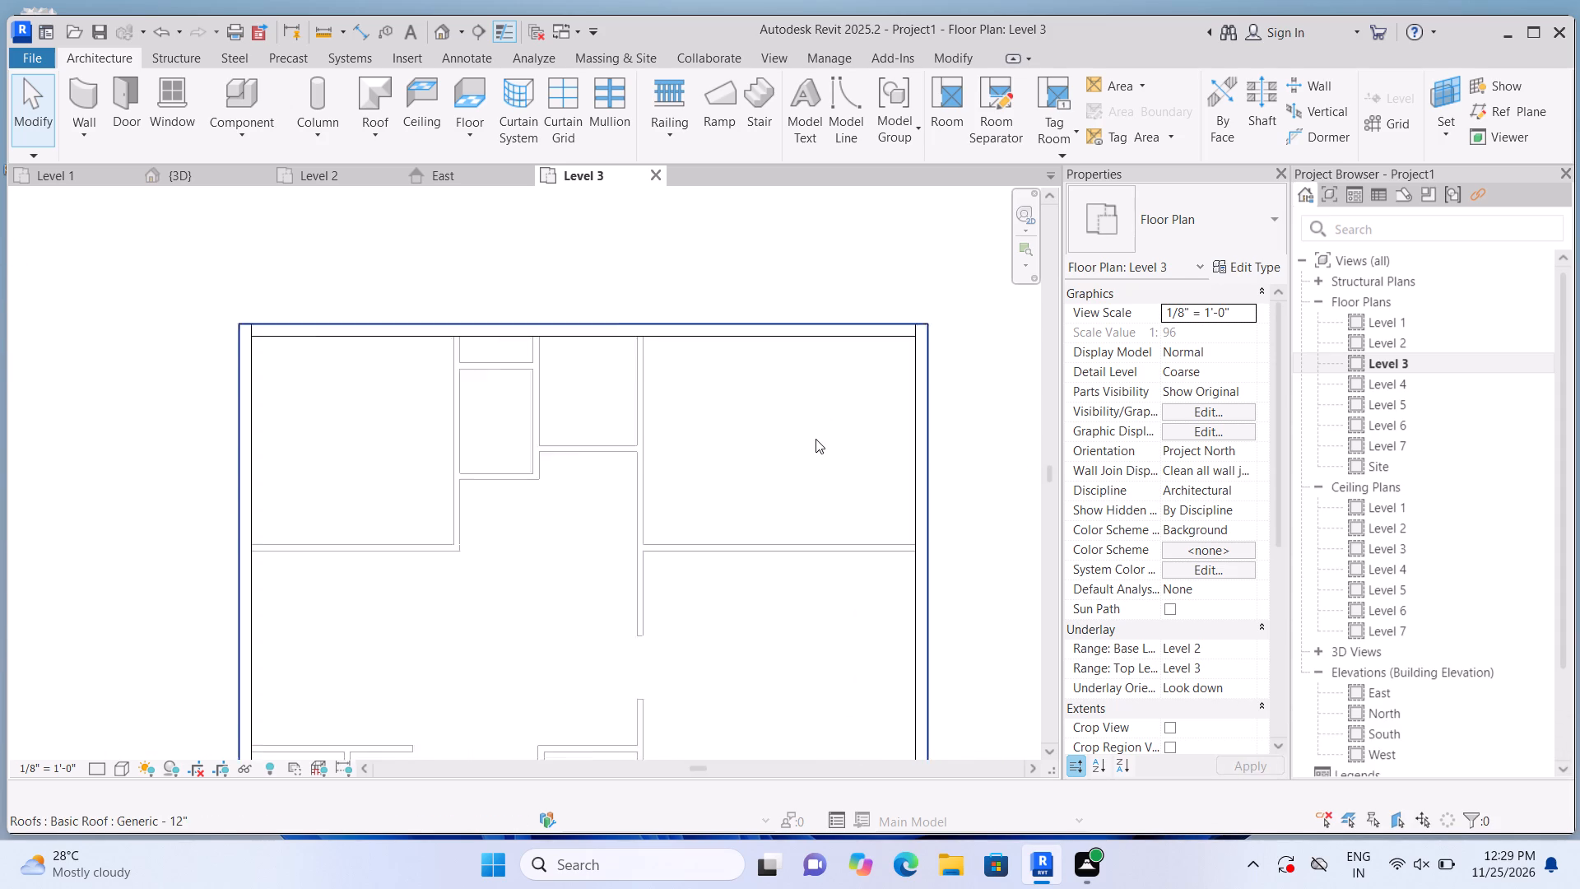
scroll(816, 439, up, 1)
double_click(1387, 345)
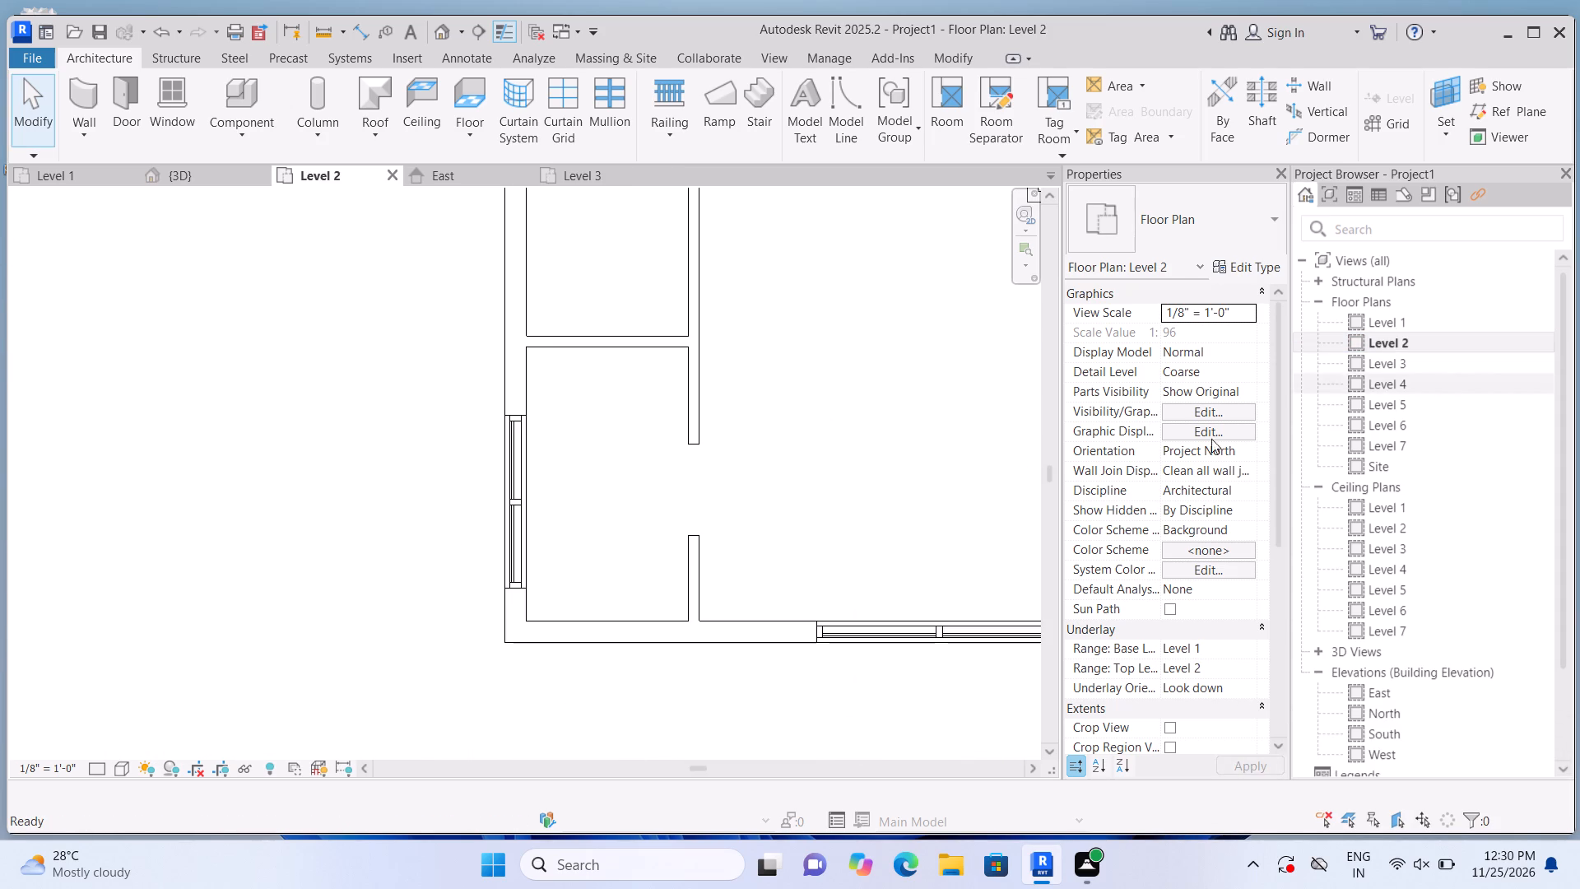
scroll(871, 490, down, 3)
middle_drag(862, 486, 579, 585)
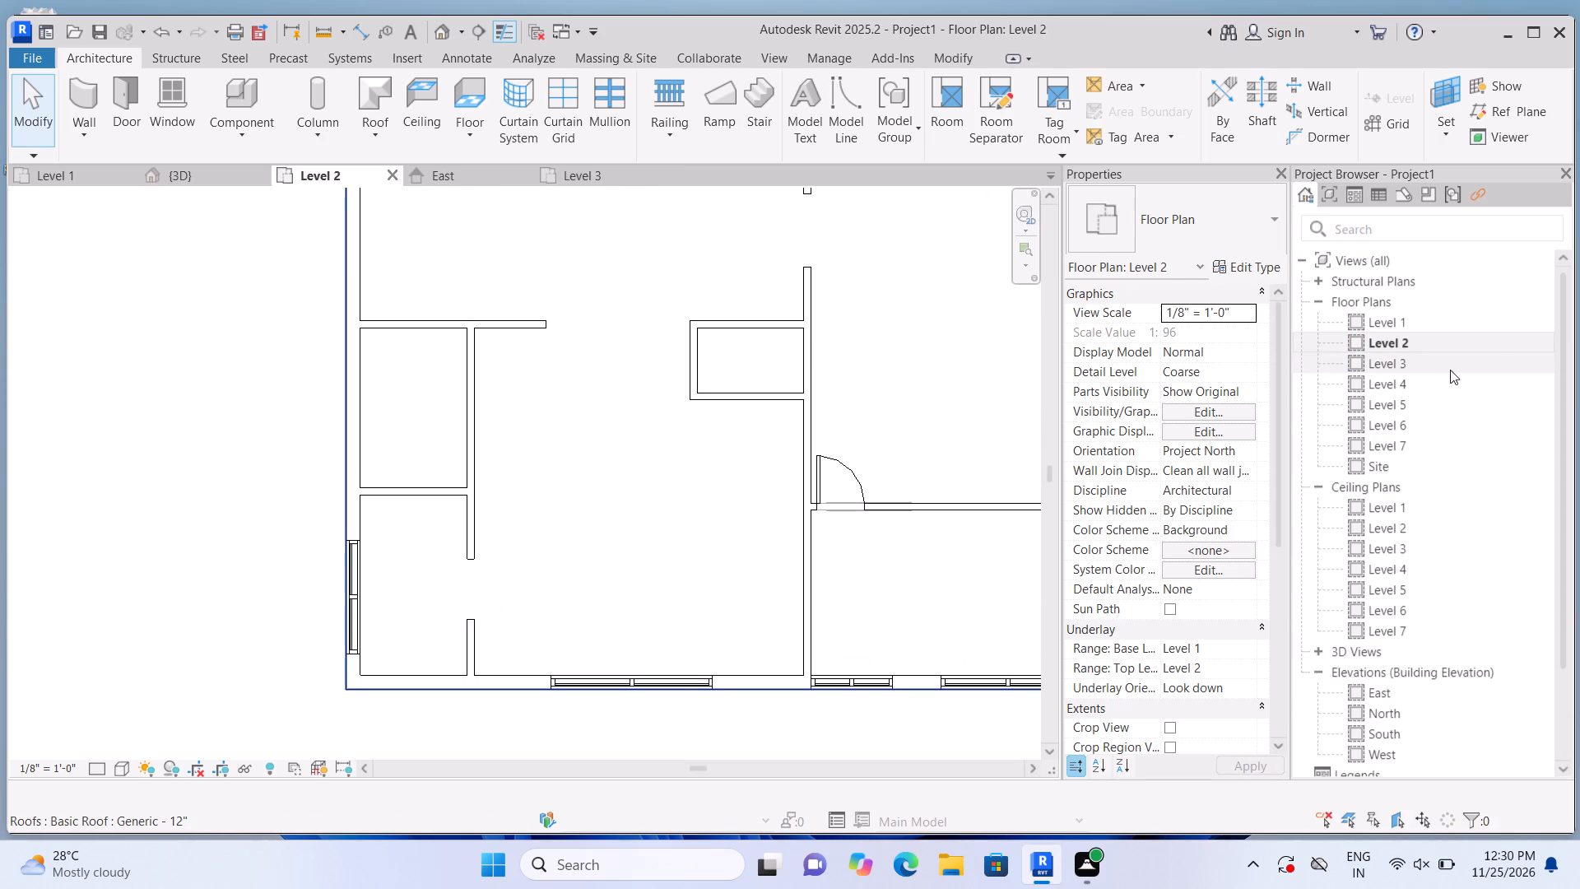
double_click(1448, 368)
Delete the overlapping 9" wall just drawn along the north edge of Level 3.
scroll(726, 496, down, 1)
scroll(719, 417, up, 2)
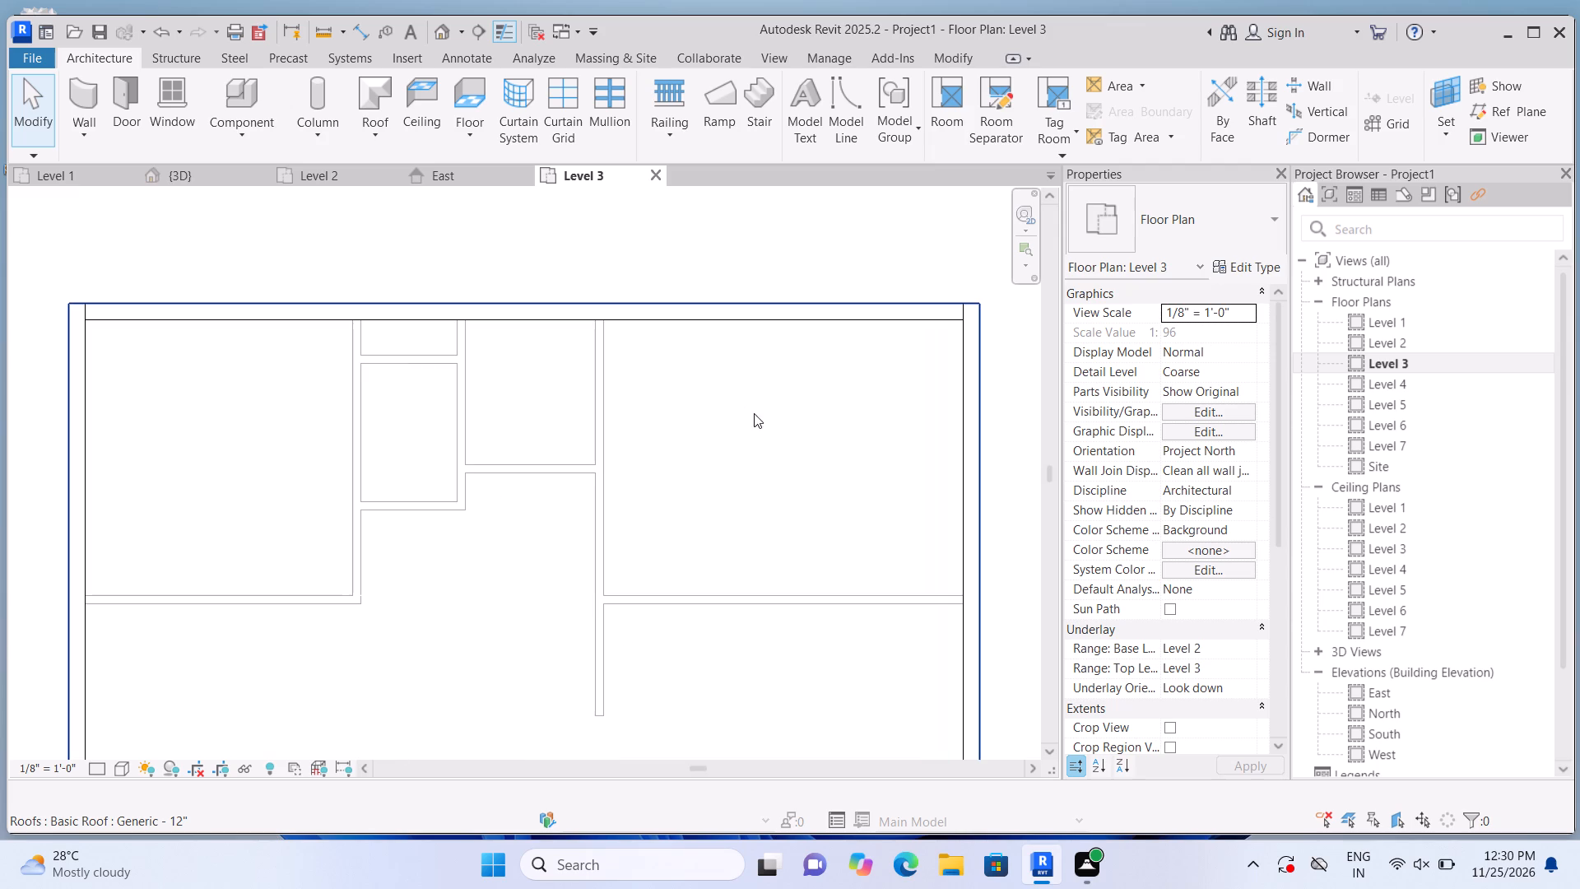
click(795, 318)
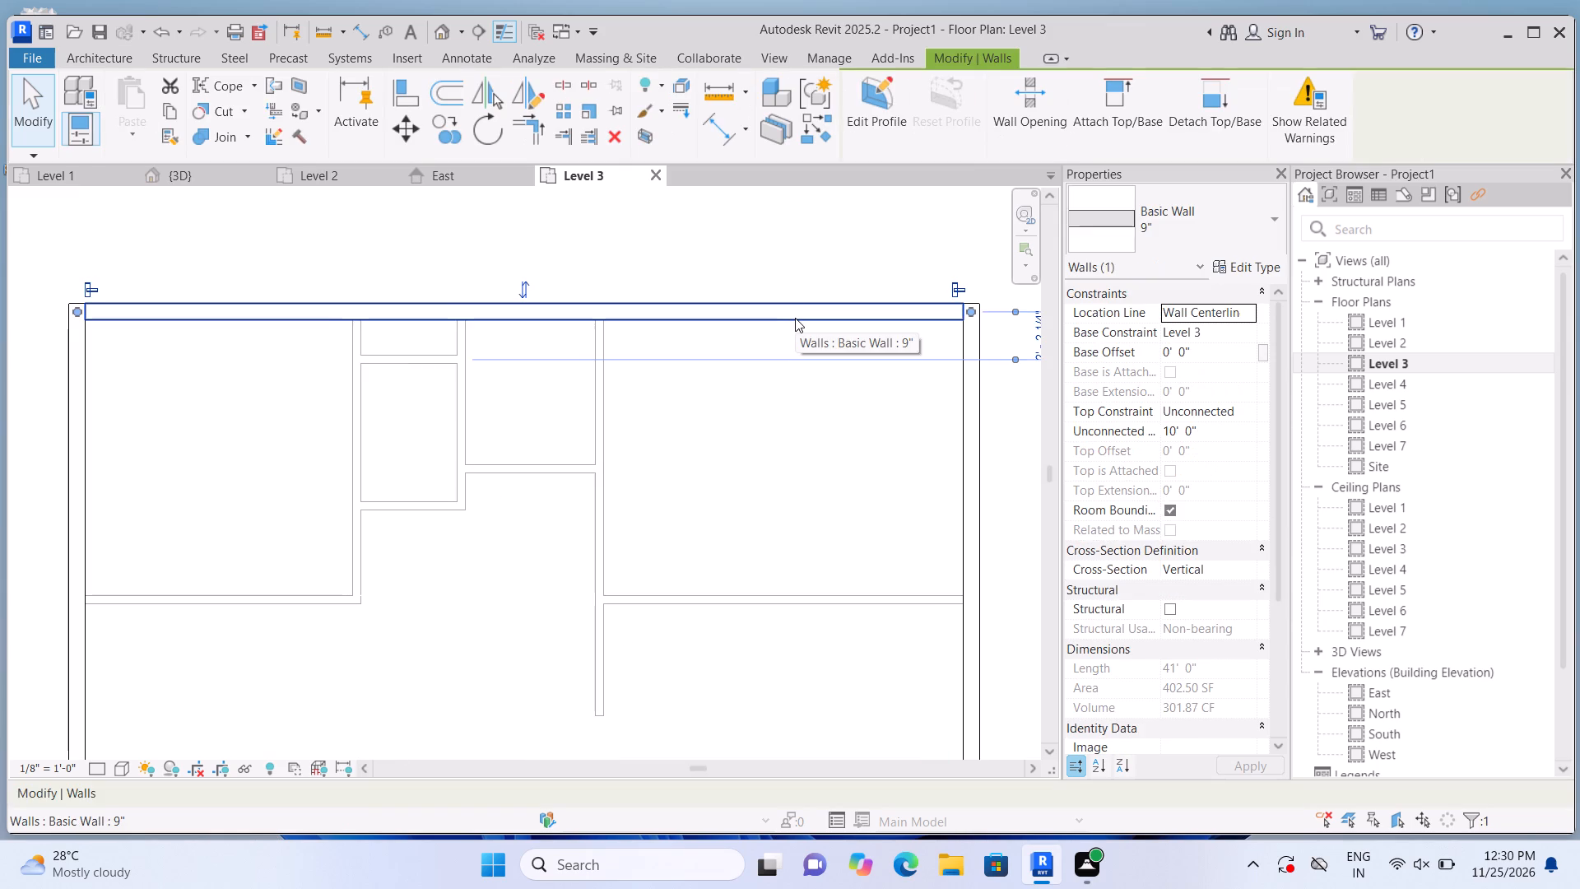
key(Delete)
Draw a 4.5" Basic Wall, about 12'-5" long, east from the west exterior wall along the north-west room's south partition below.
scroll(797, 318, down, 4)
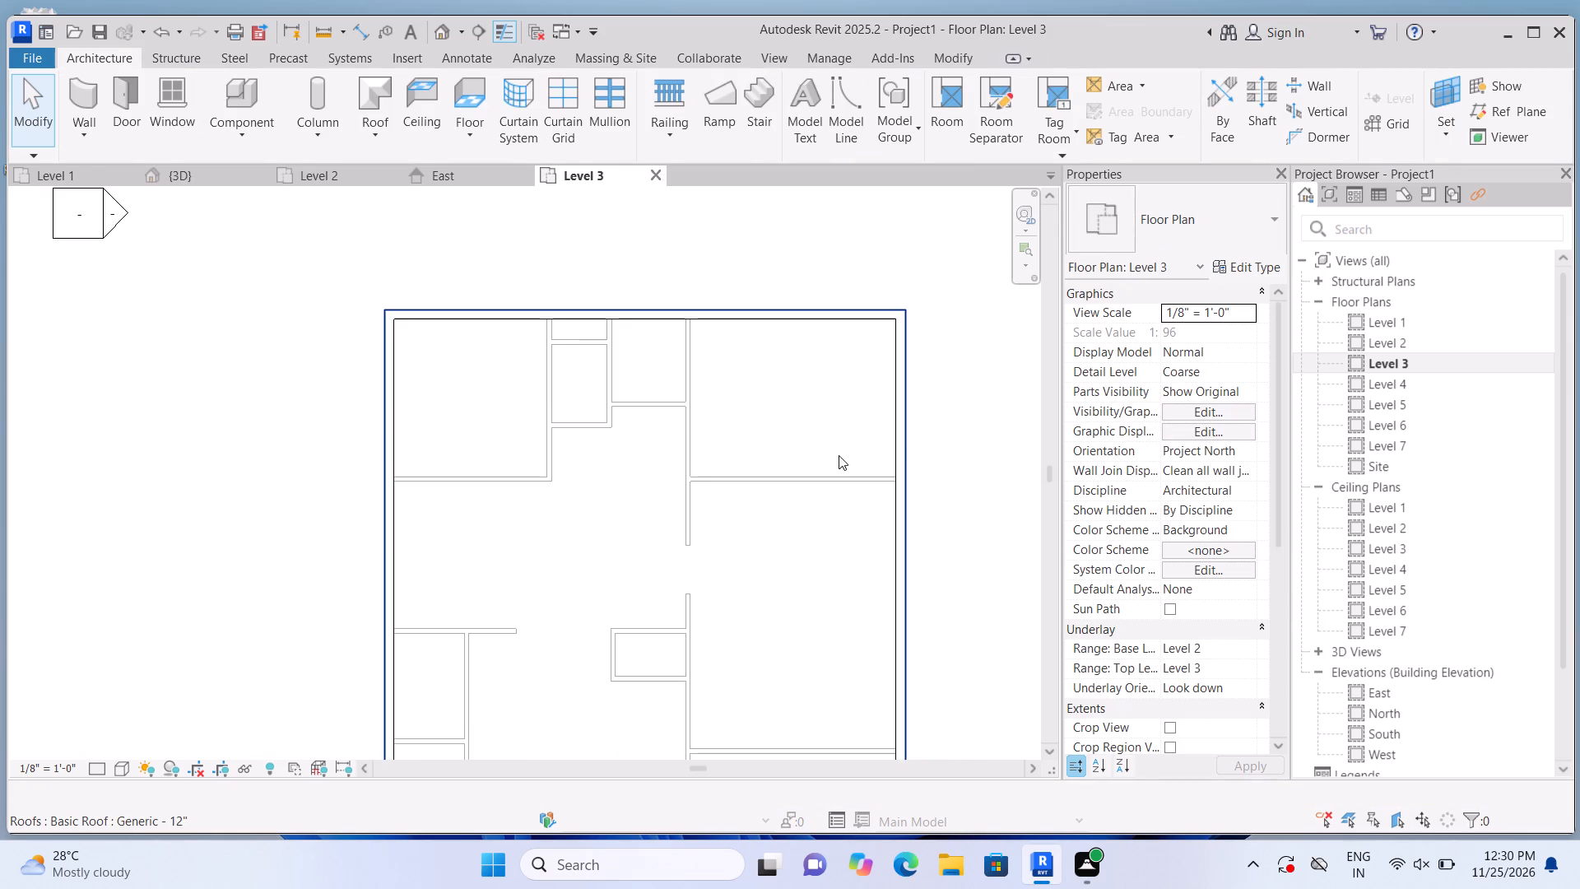
middle_drag(821, 412, 821, 337)
middle_drag(810, 351, 904, 490)
scroll(762, 513, up, 4)
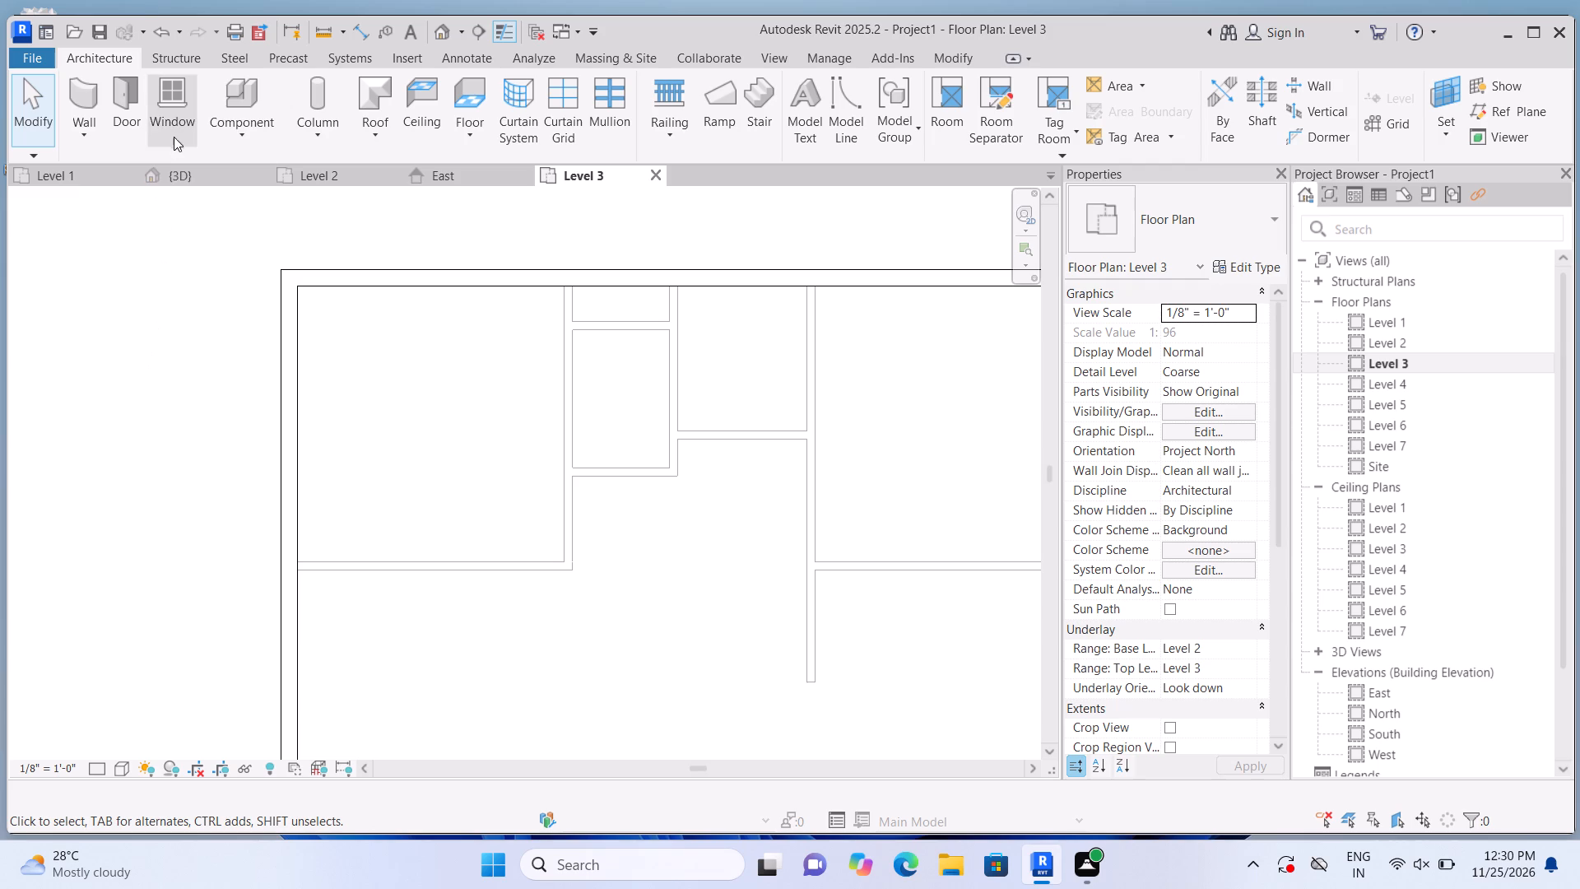
click(81, 97)
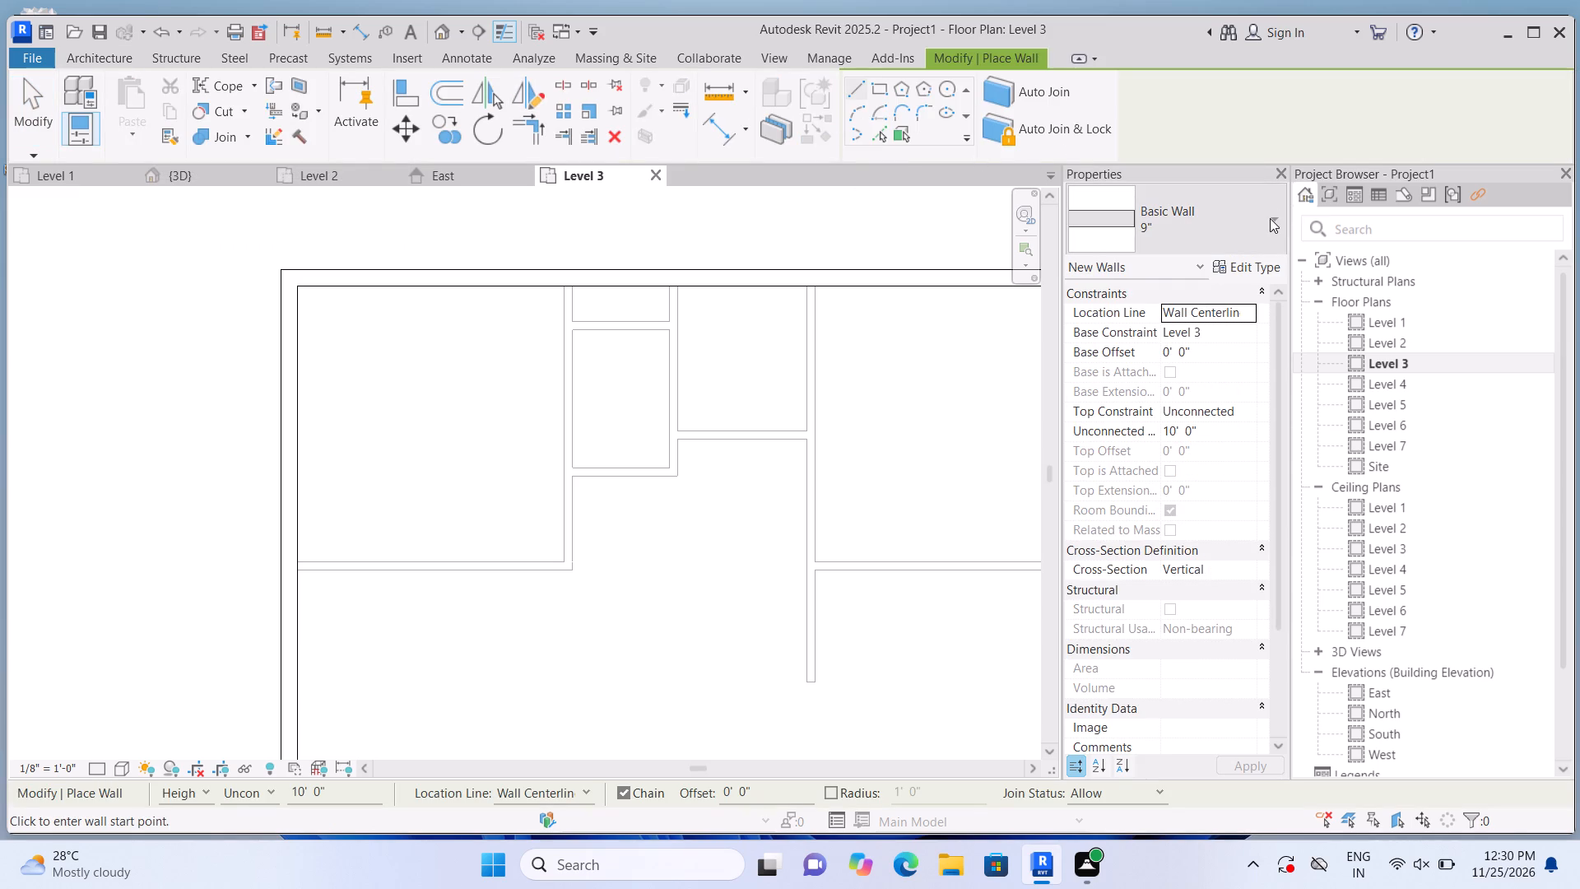
click(1270, 218)
scroll(1215, 399, up, 7)
click(1207, 332)
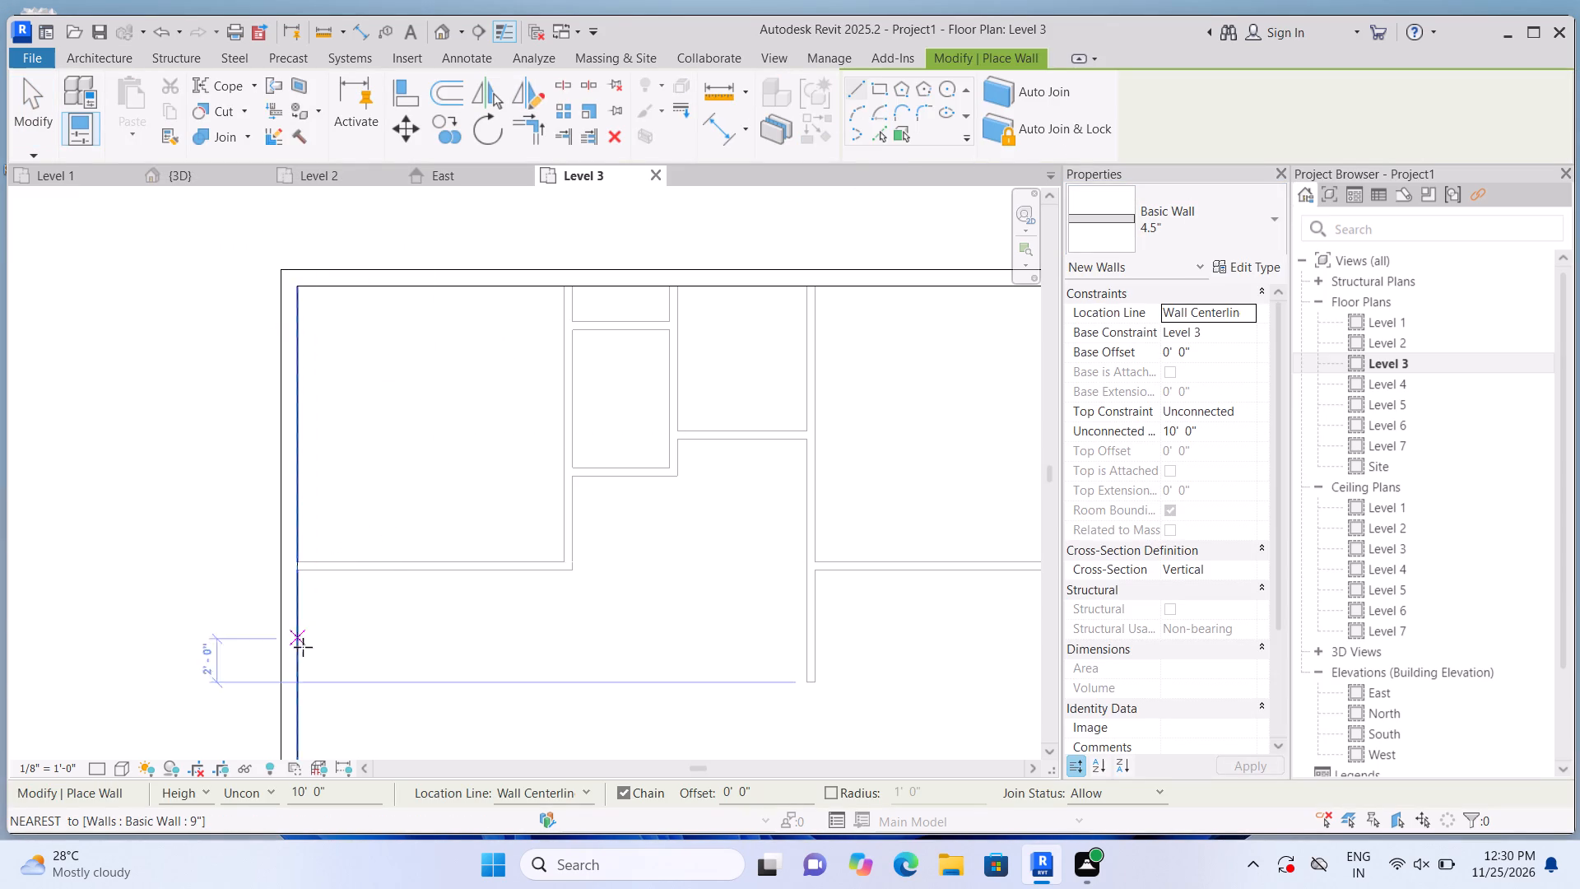
scroll(301, 645, up, 1)
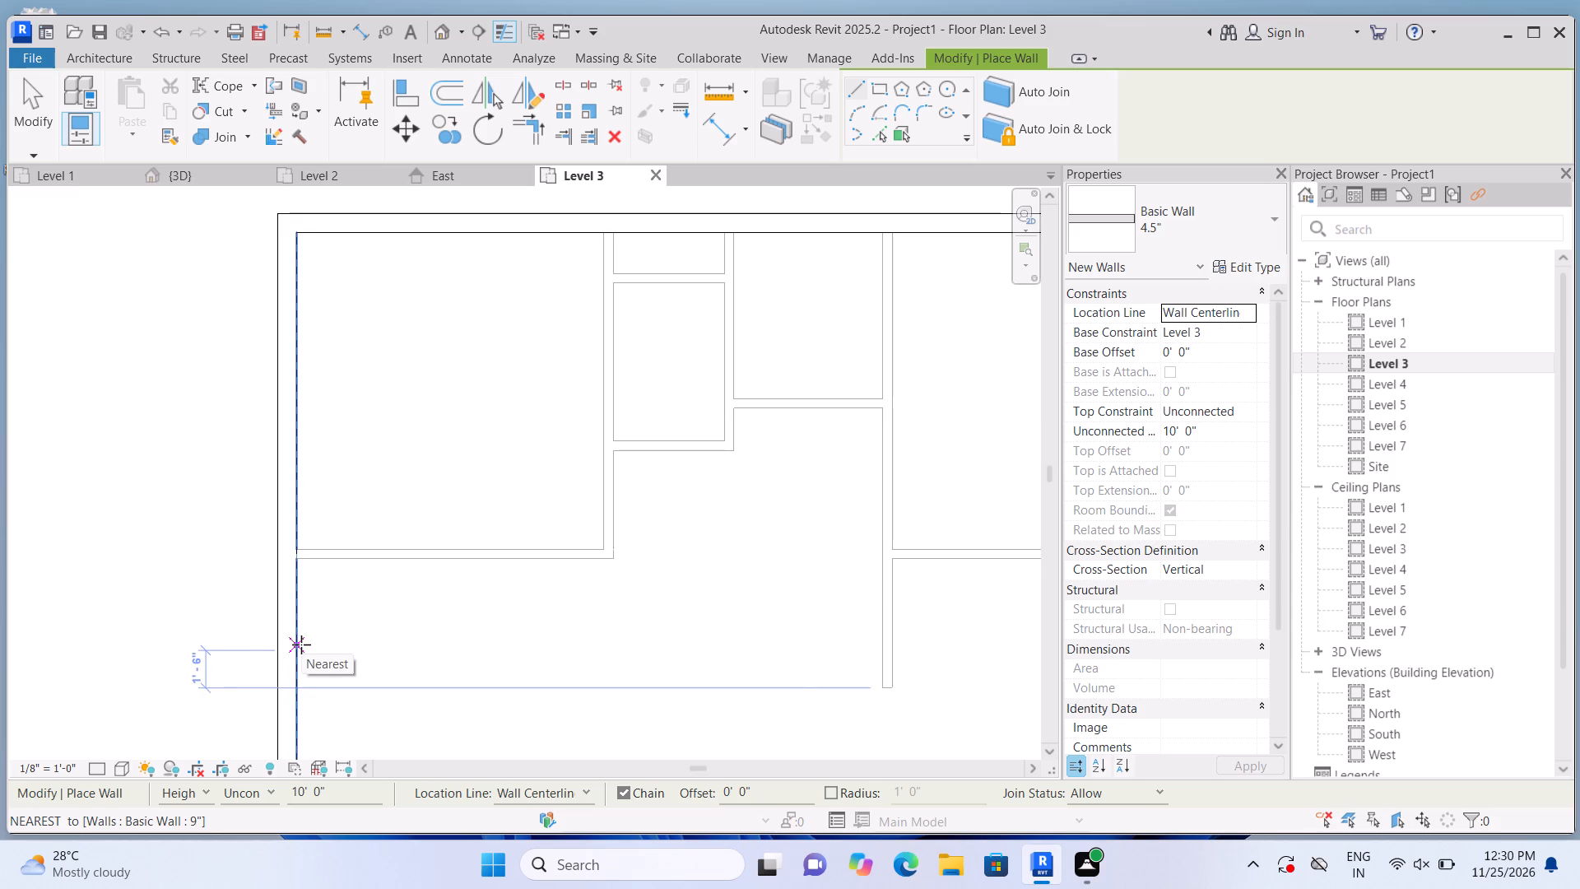
scroll(304, 642, down, 4)
scroll(327, 614, up, 8)
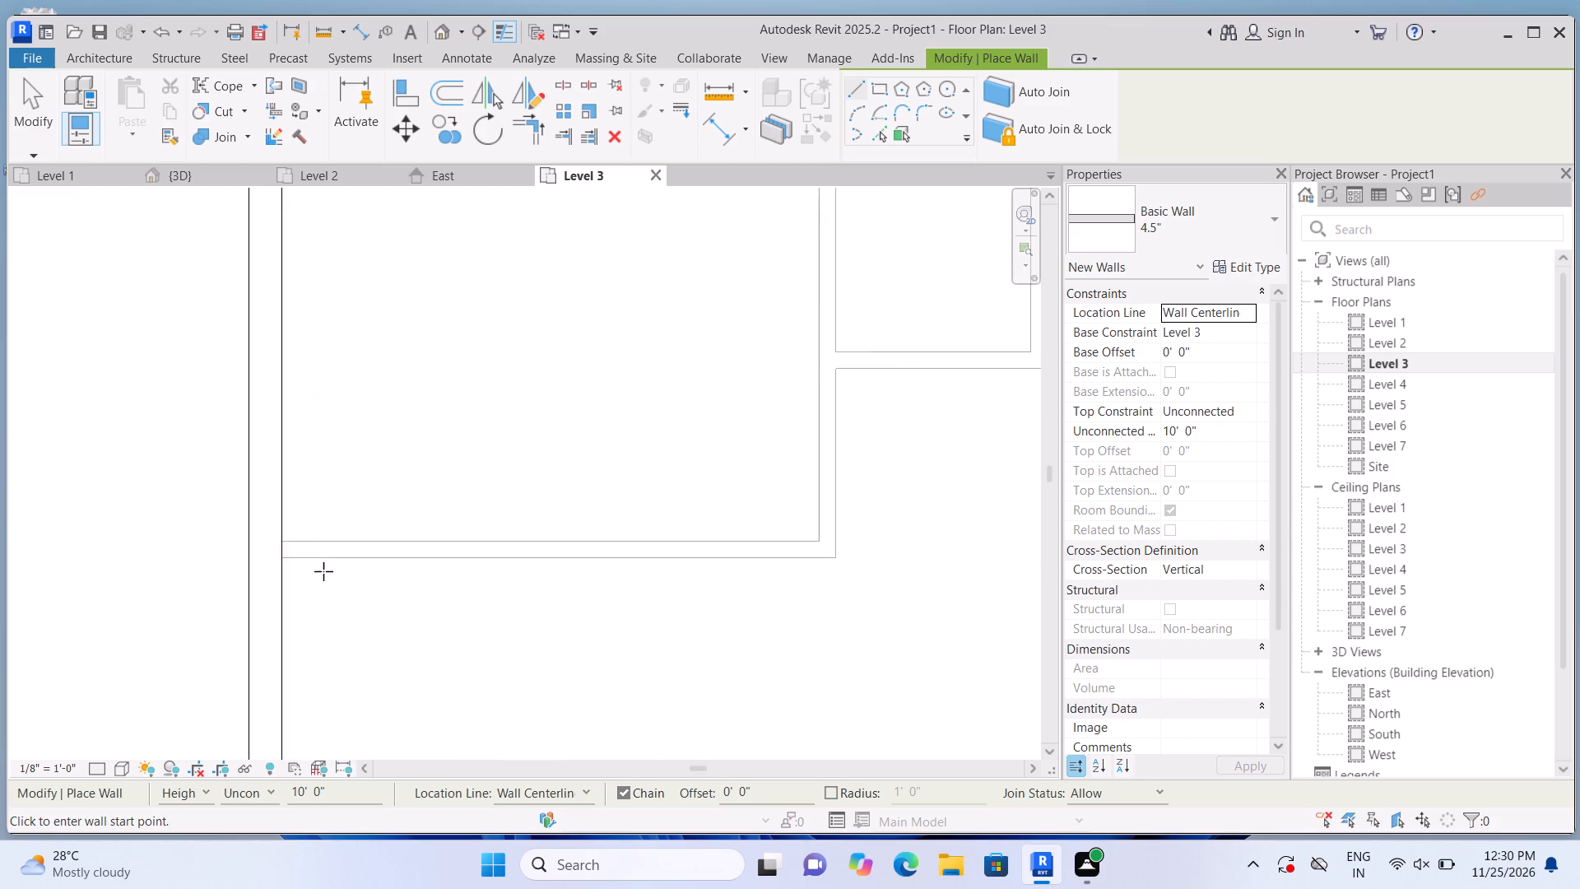
scroll(323, 571, up, 7)
click(243, 533)
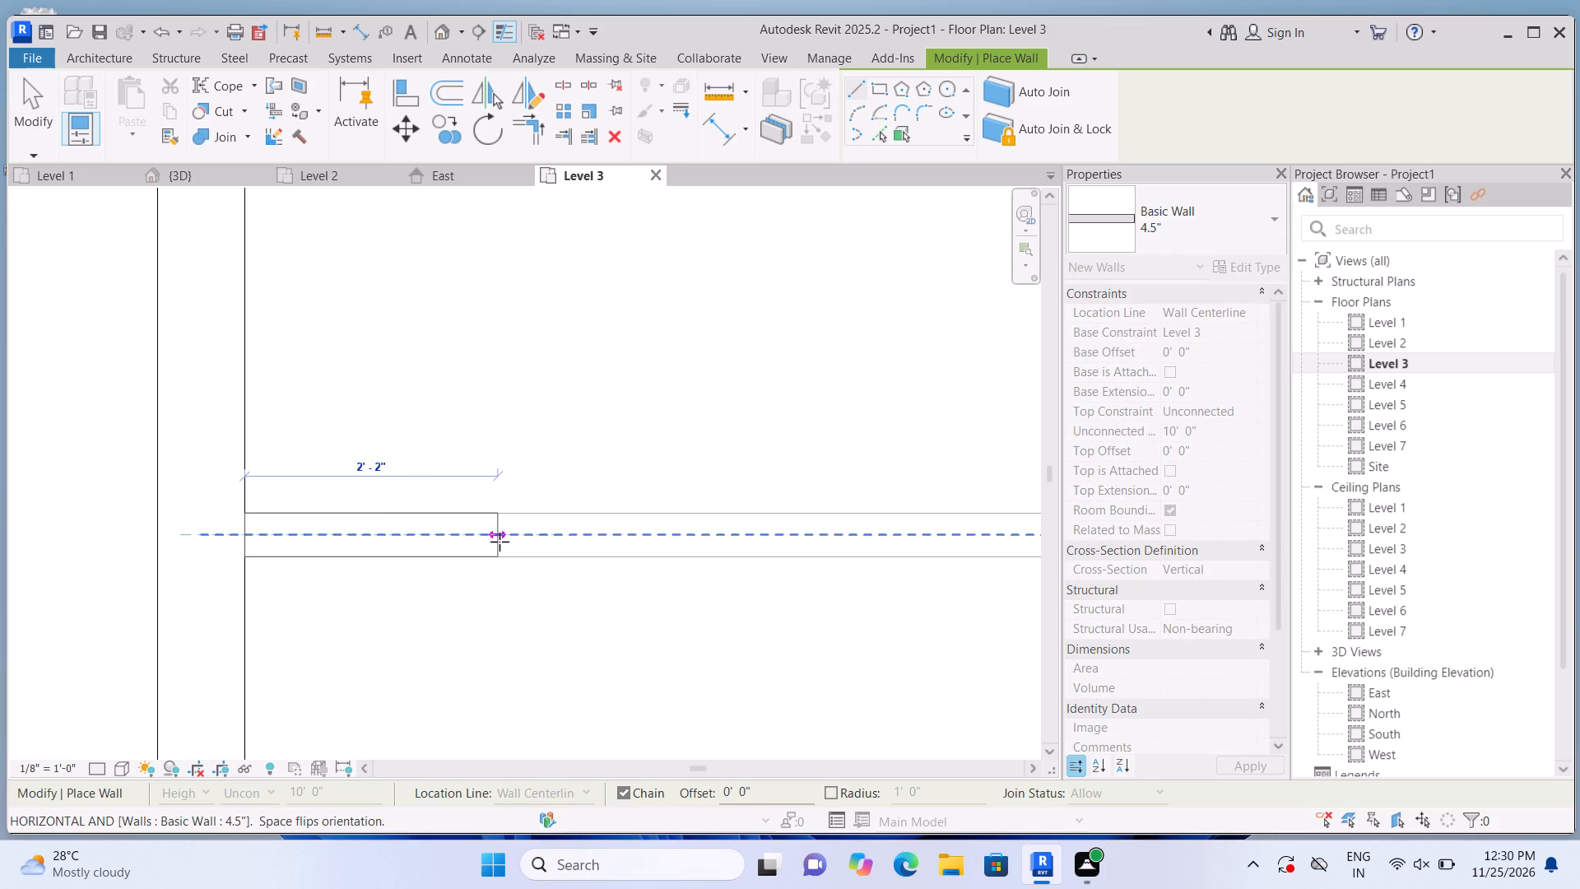
scroll(500, 542, down, 10)
scroll(825, 553, up, 6)
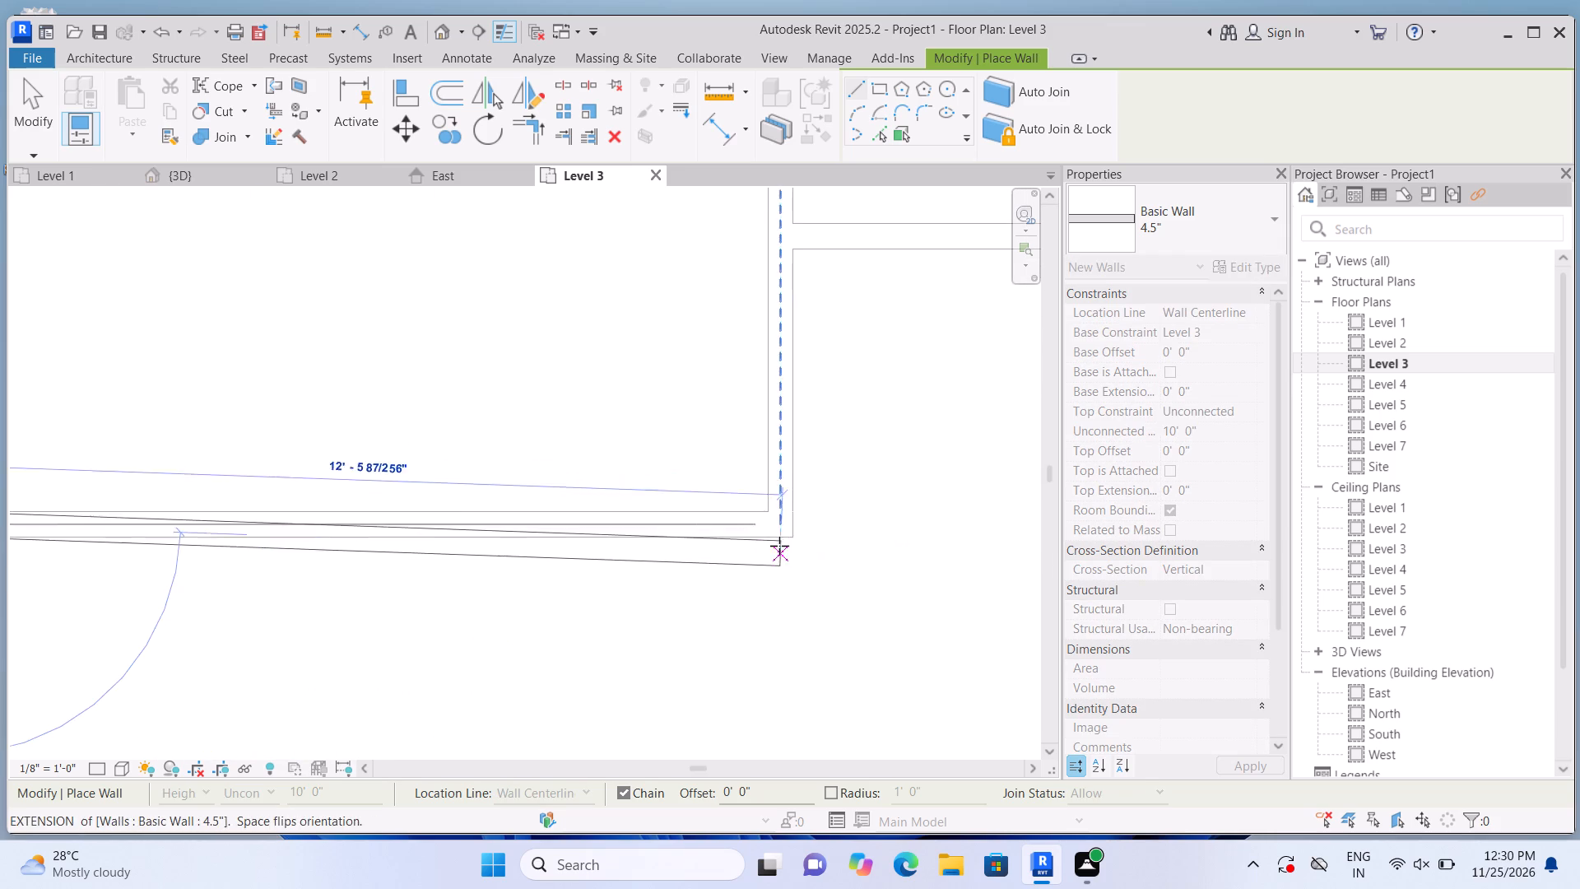
scroll(779, 546, up, 9)
click(819, 514)
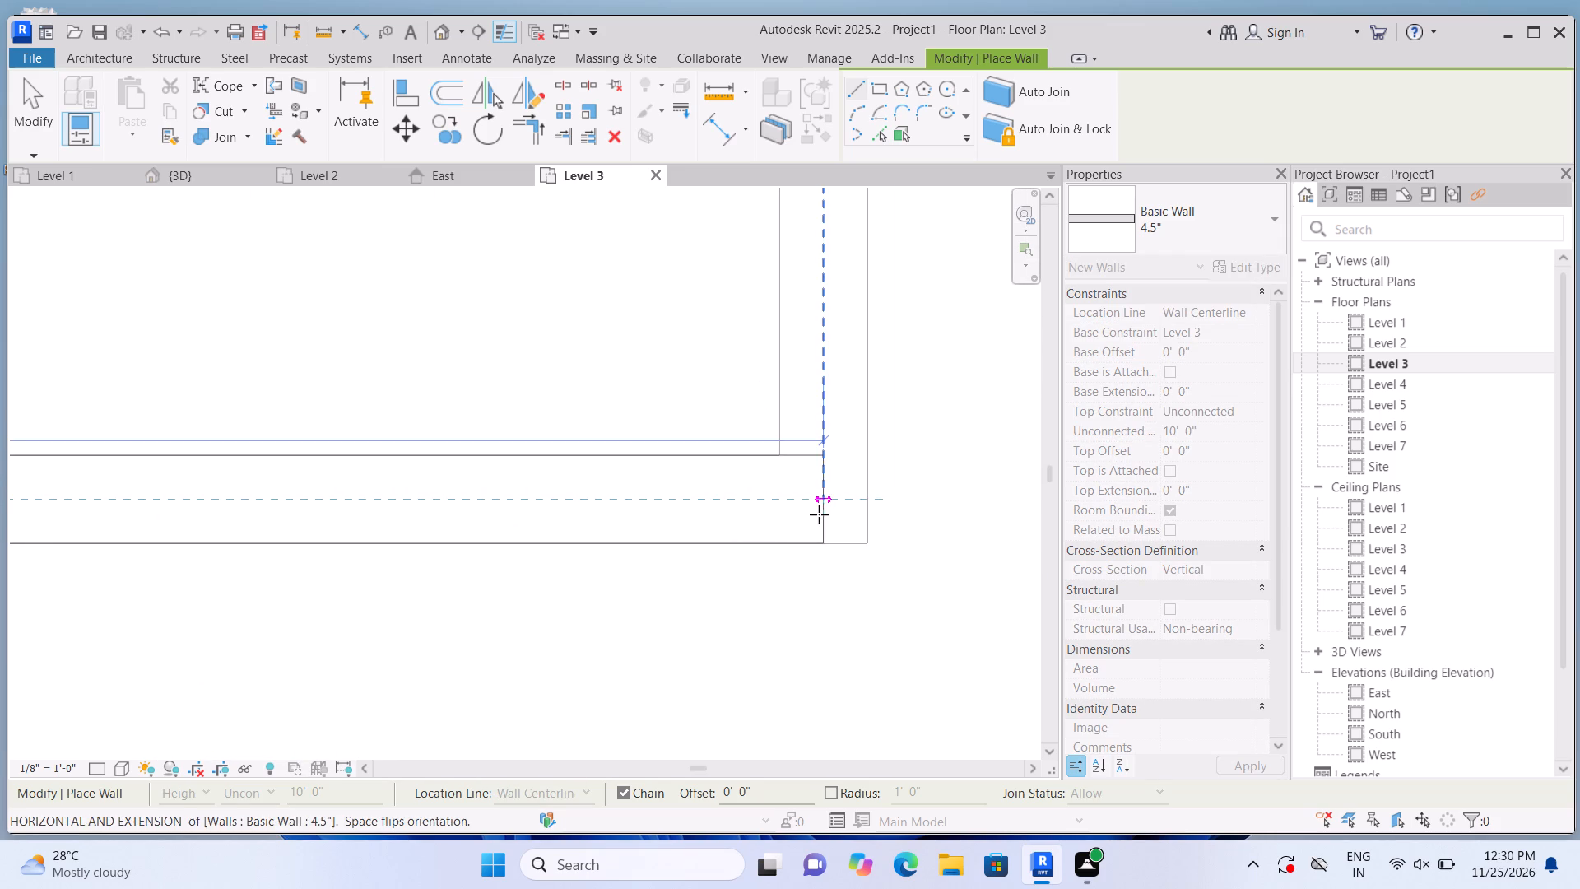
Continue the 4.5" wall north along the north-west room's east partition to the north exterior wall, and end the chain.
scroll(789, 374, down, 1)
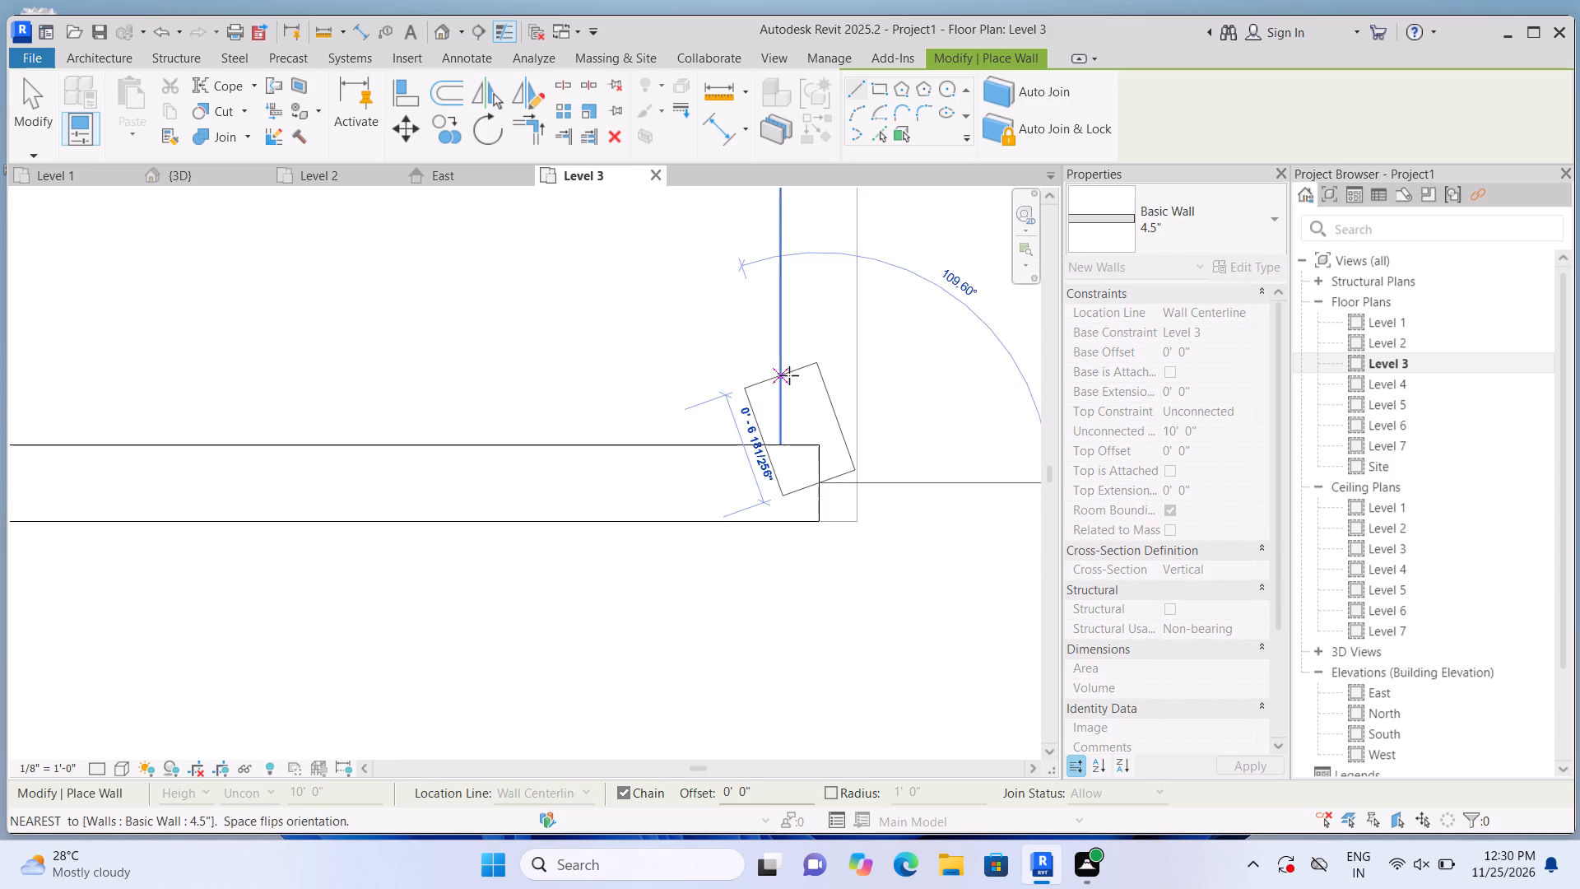
scroll(787, 383, down, 2)
middle_drag(828, 286, 800, 677)
scroll(788, 658, down, 7)
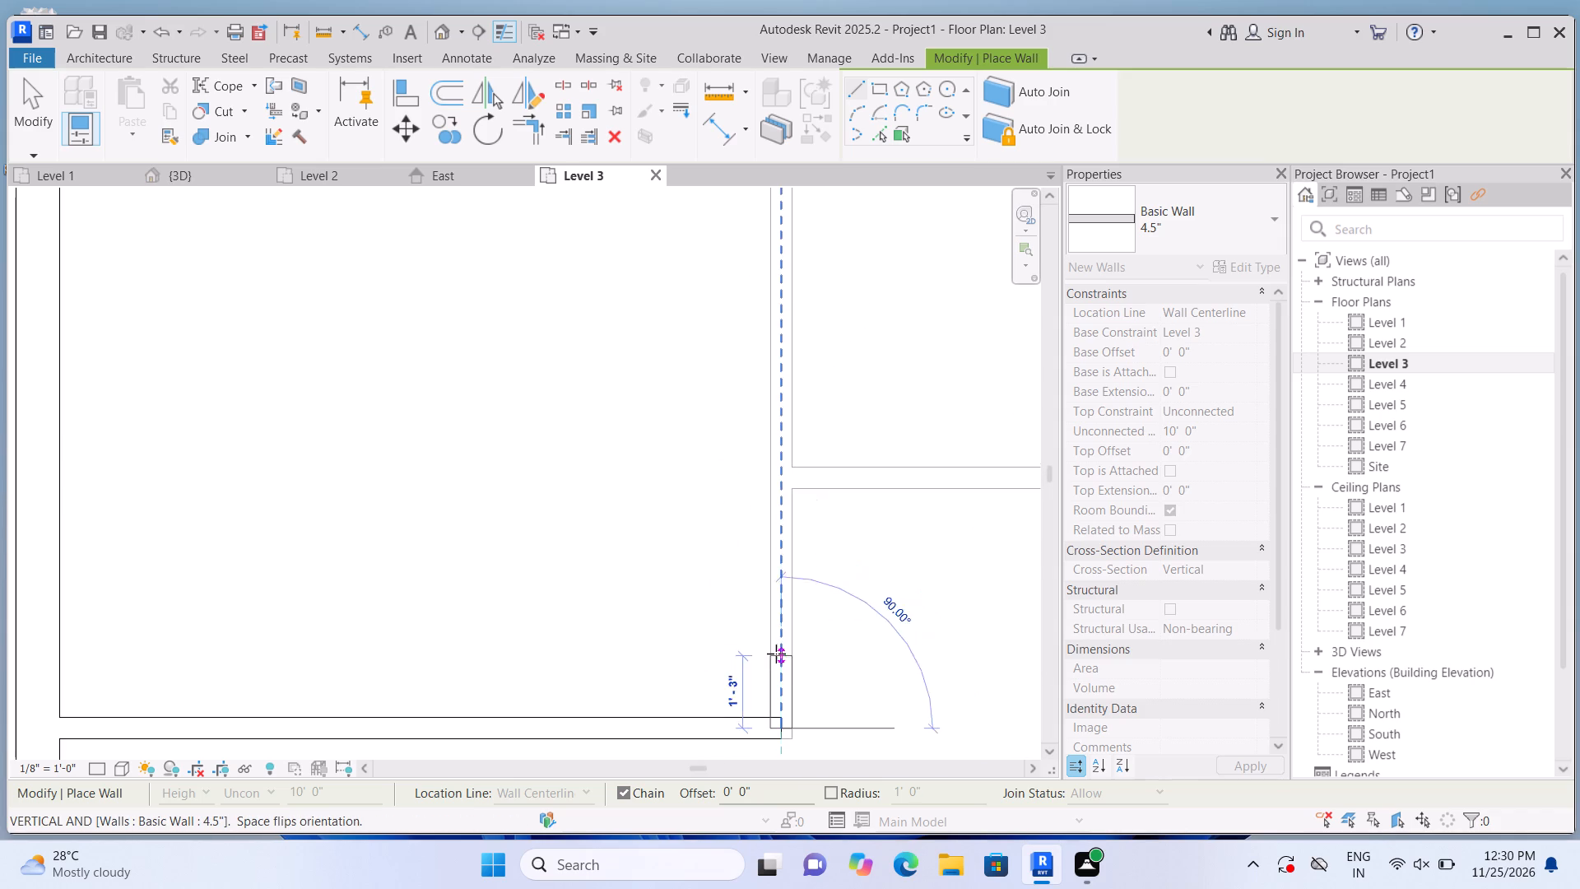
scroll(776, 653, down, 4)
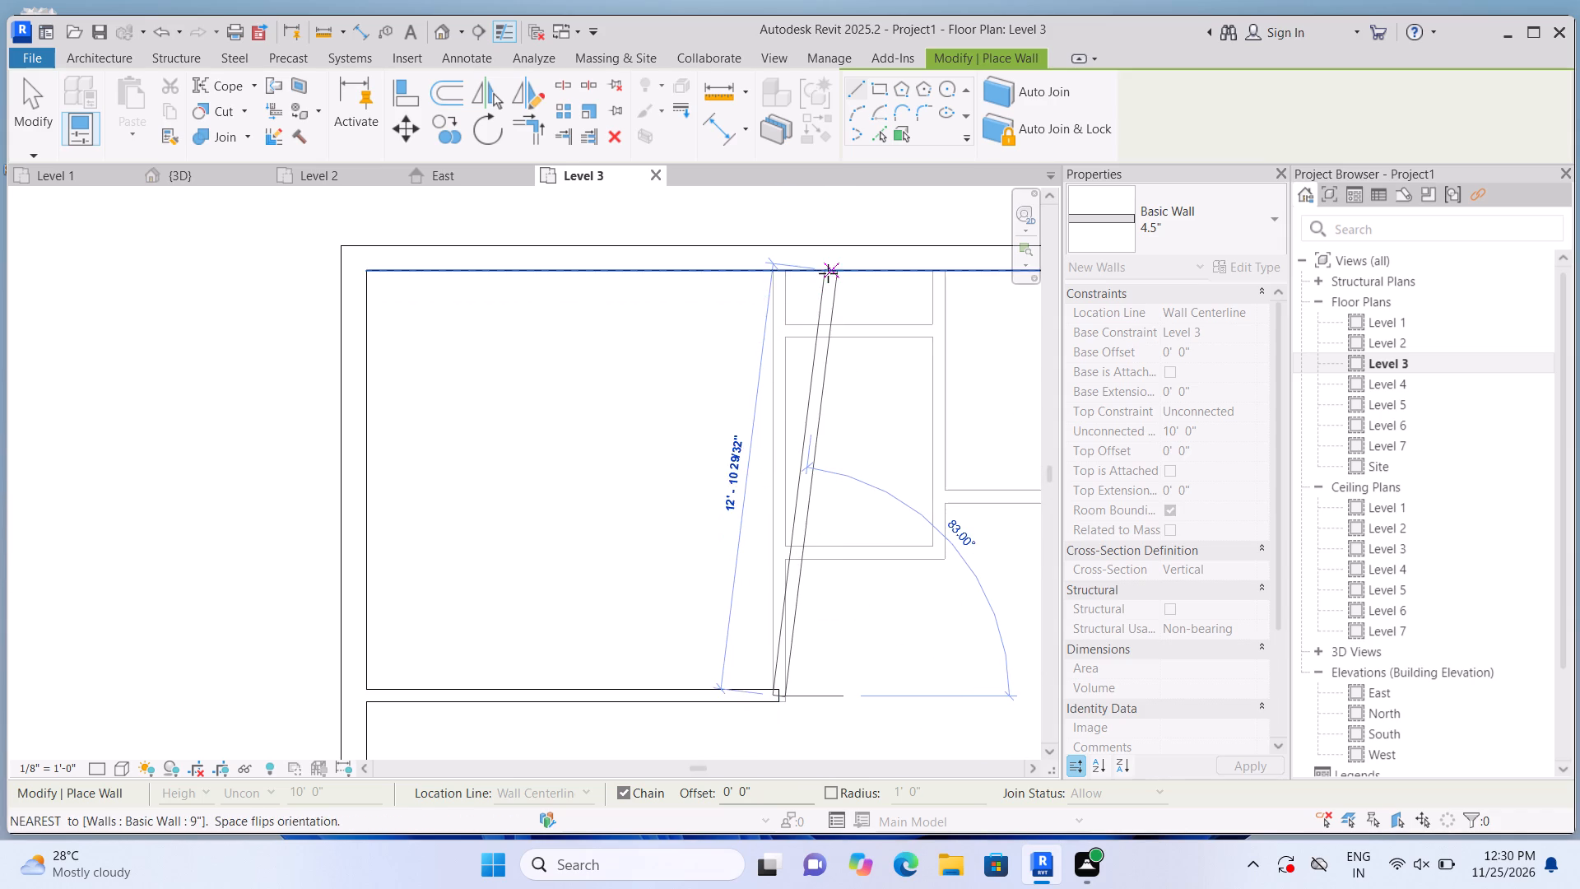
scroll(776, 273, up, 12)
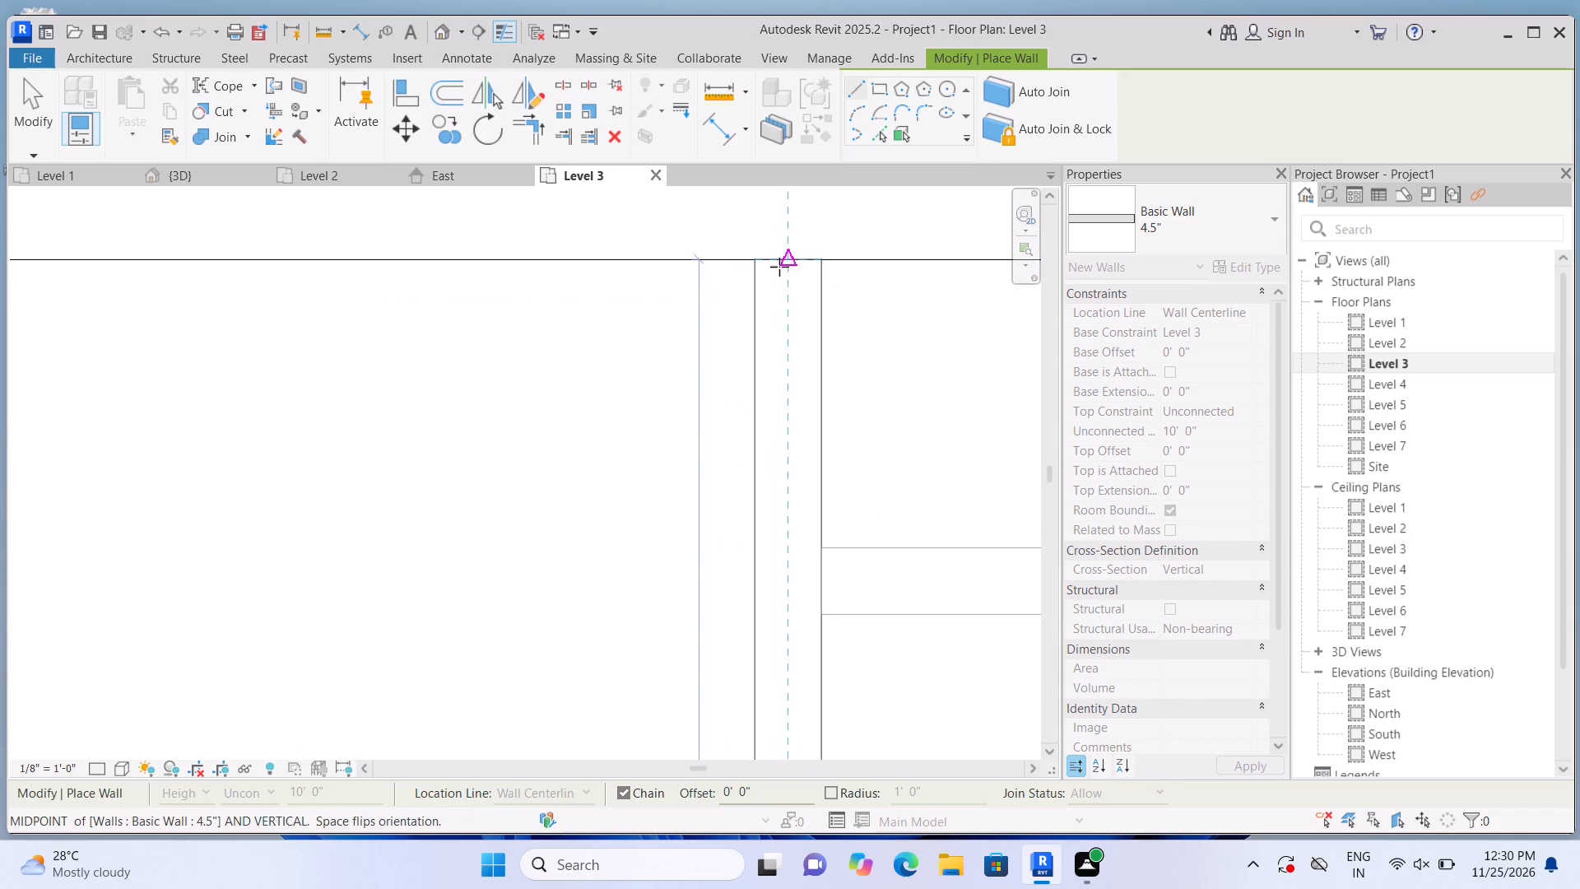
click(781, 254)
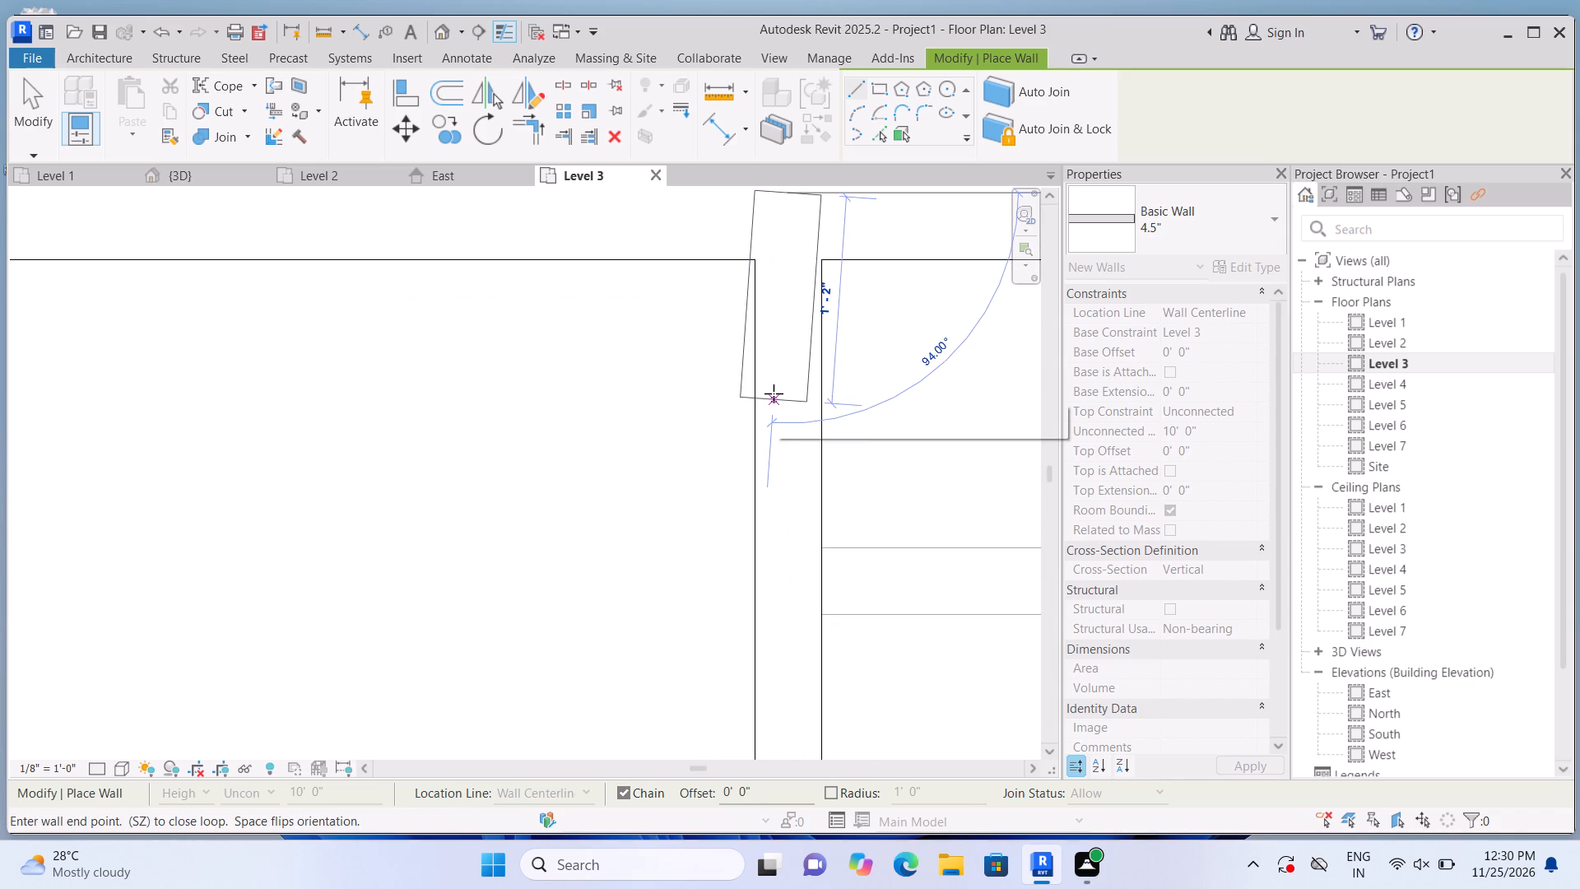
key(Escape)
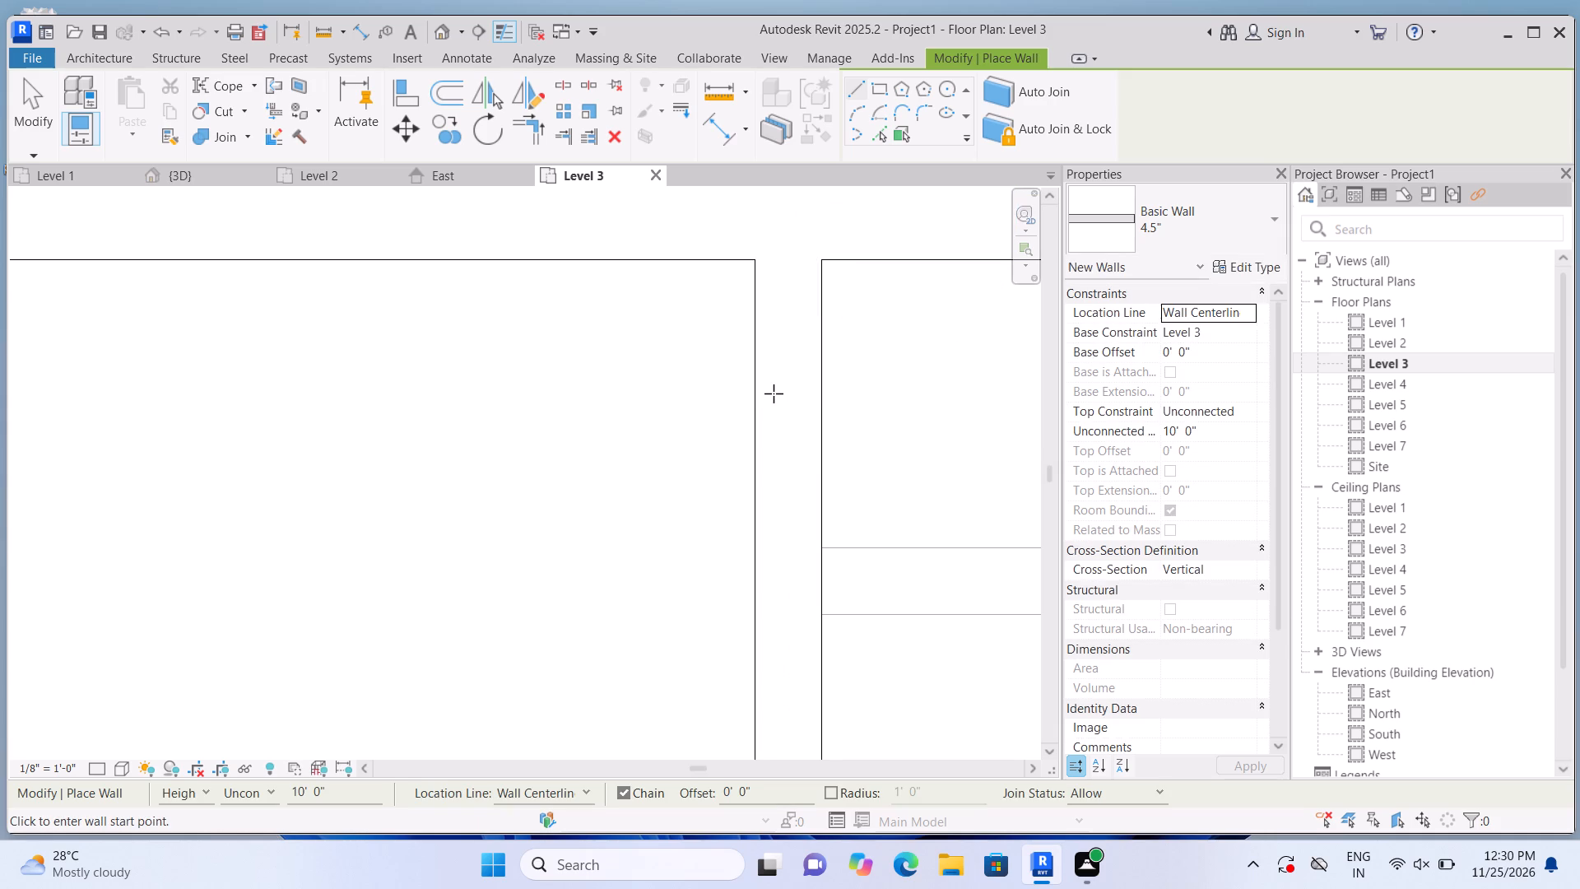
Draw a 4.5" wall east from the north-west room's east partition, following the short underlay partition's centreline to the parallel partition.
scroll(774, 393, down, 9)
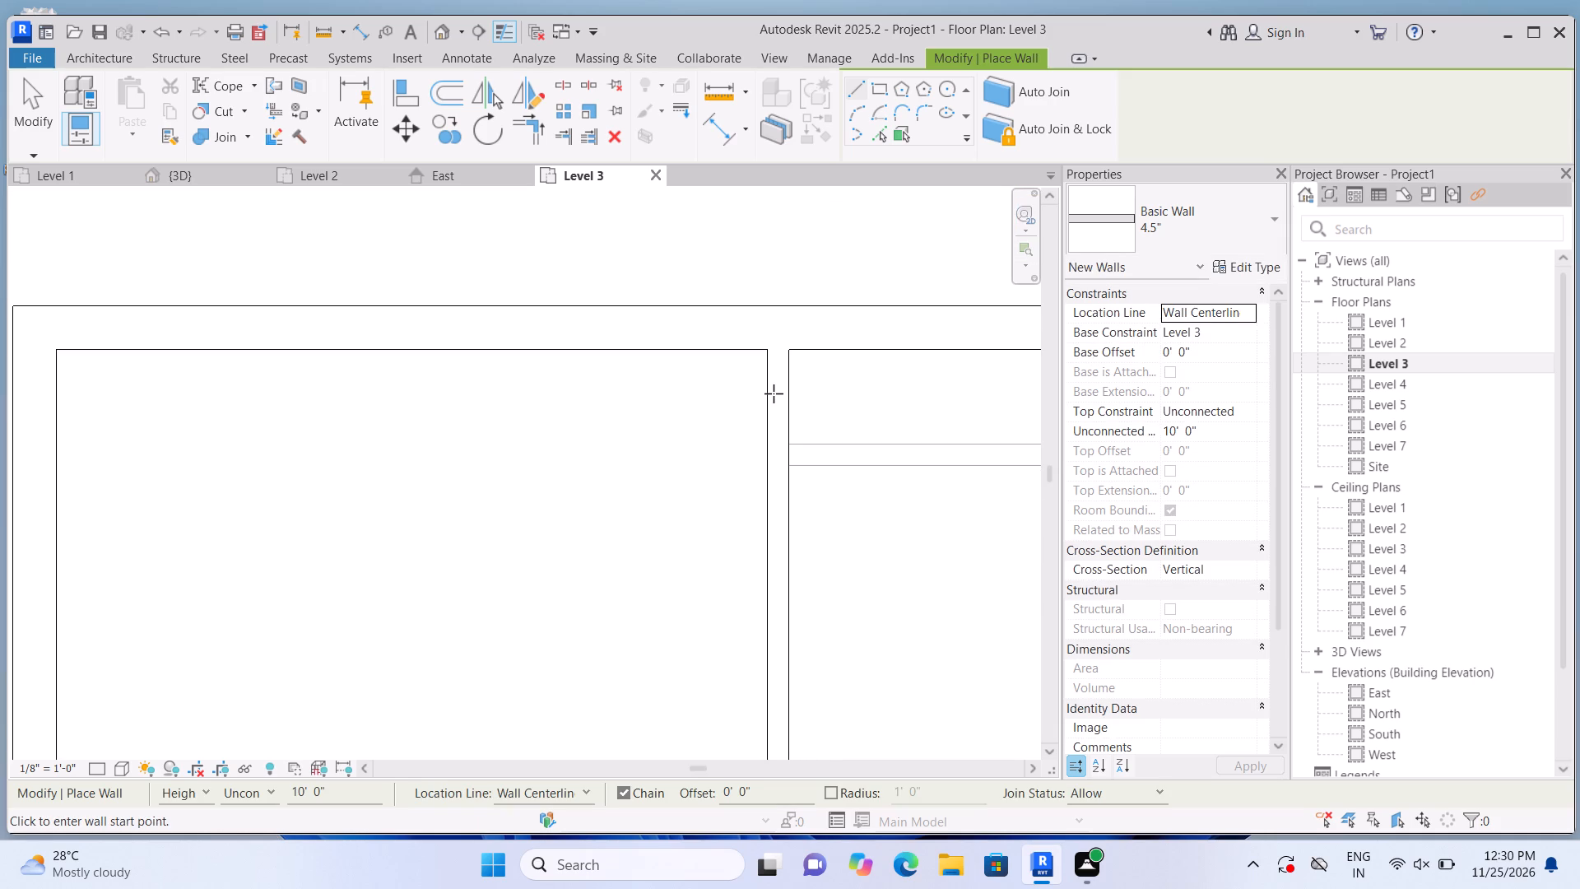
scroll(774, 393, down, 2)
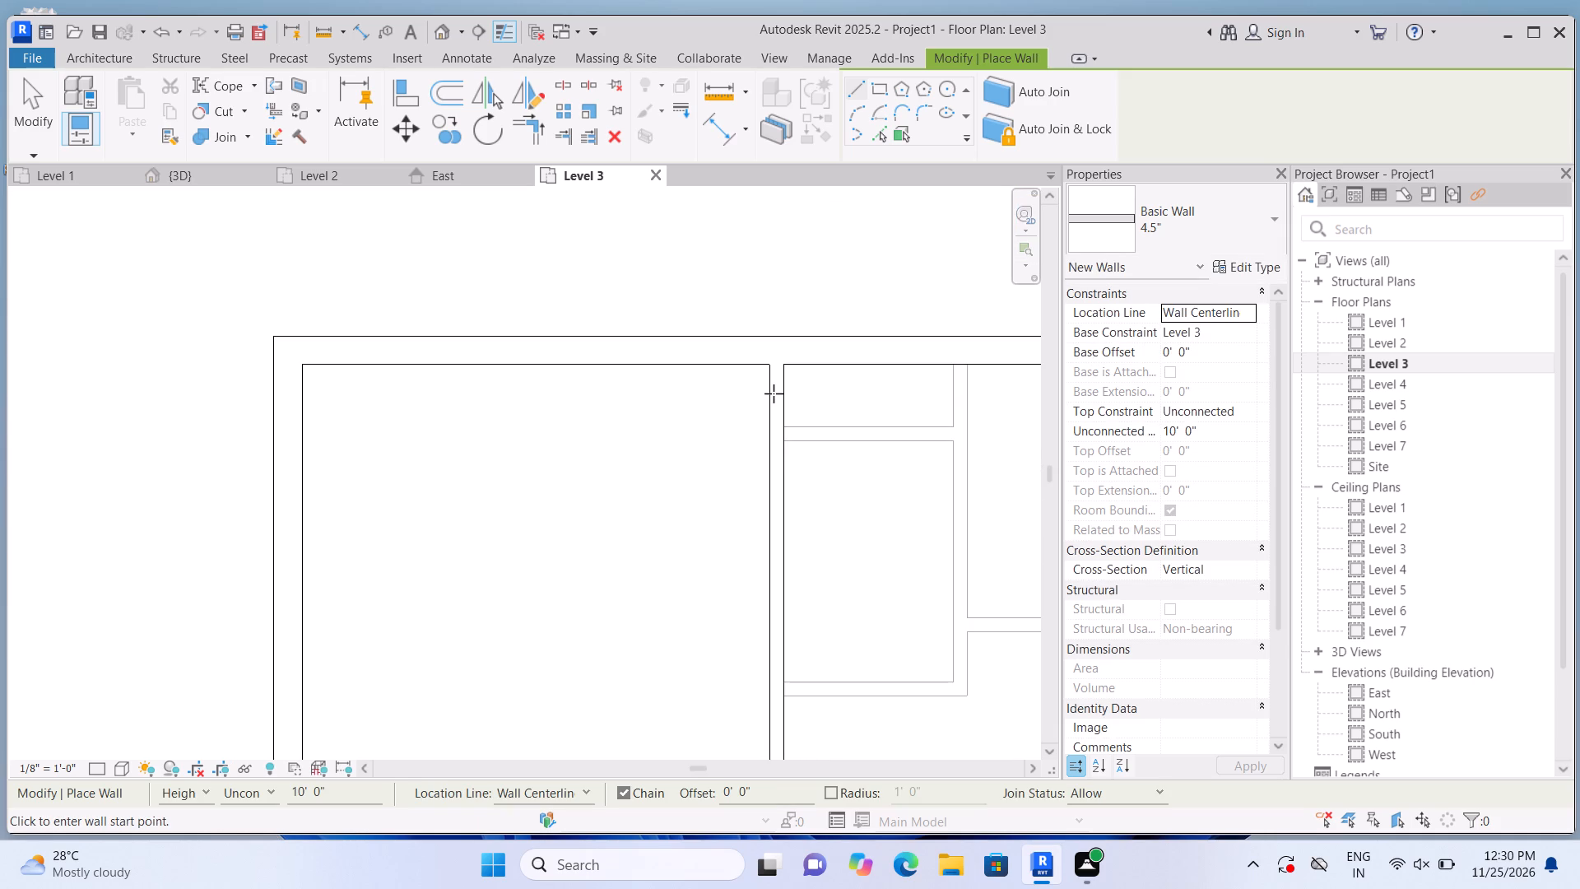
middle_drag(842, 459, 732, 459)
scroll(726, 444, up, 5)
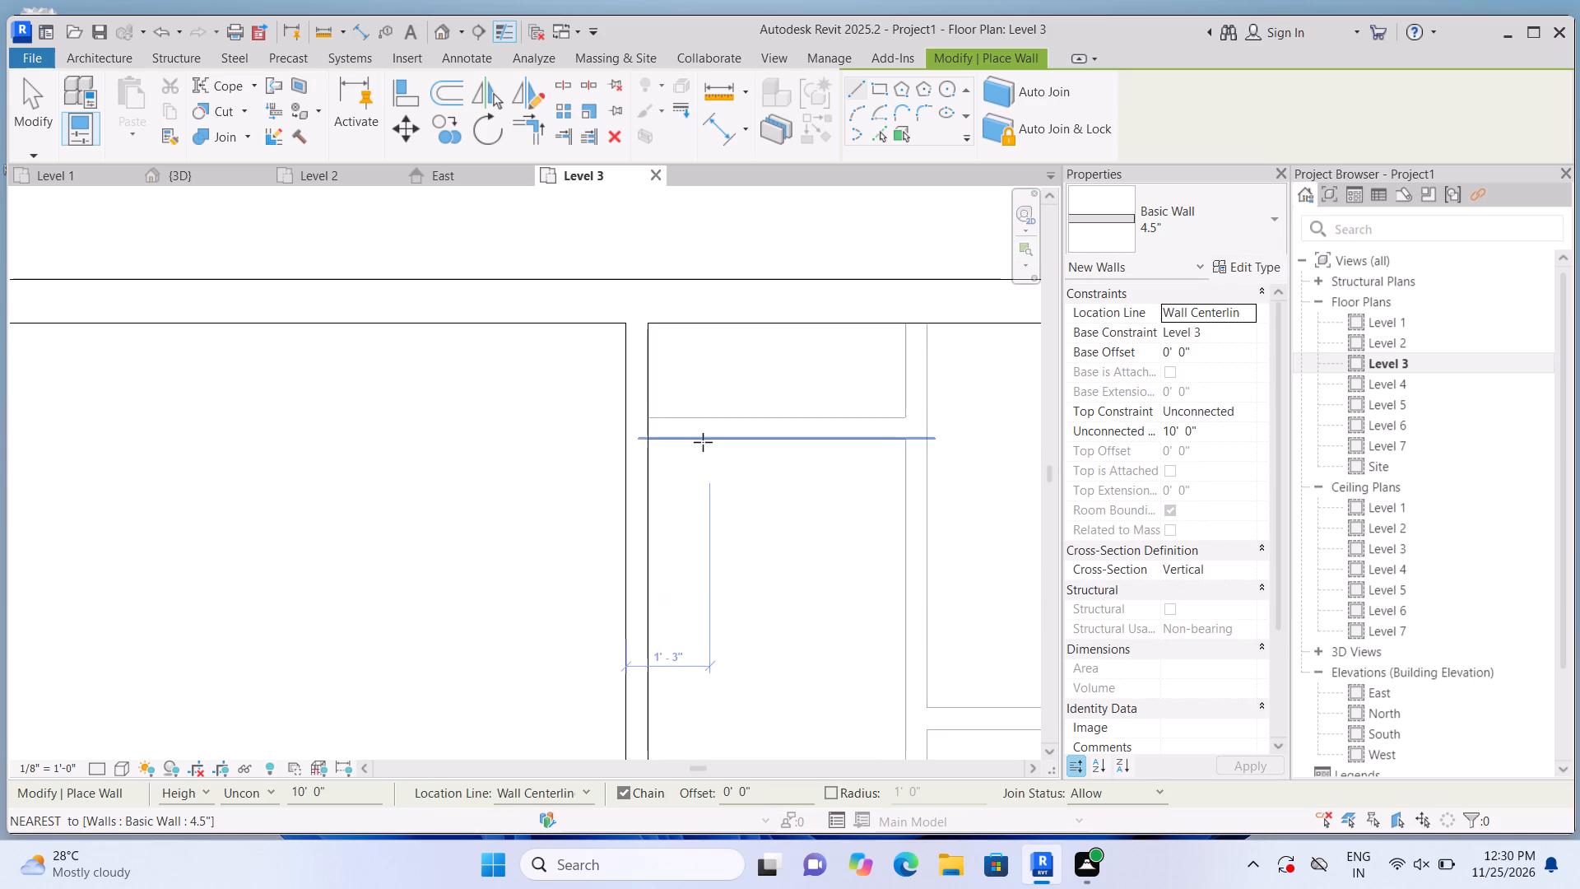
scroll(703, 442, up, 6)
click(558, 412)
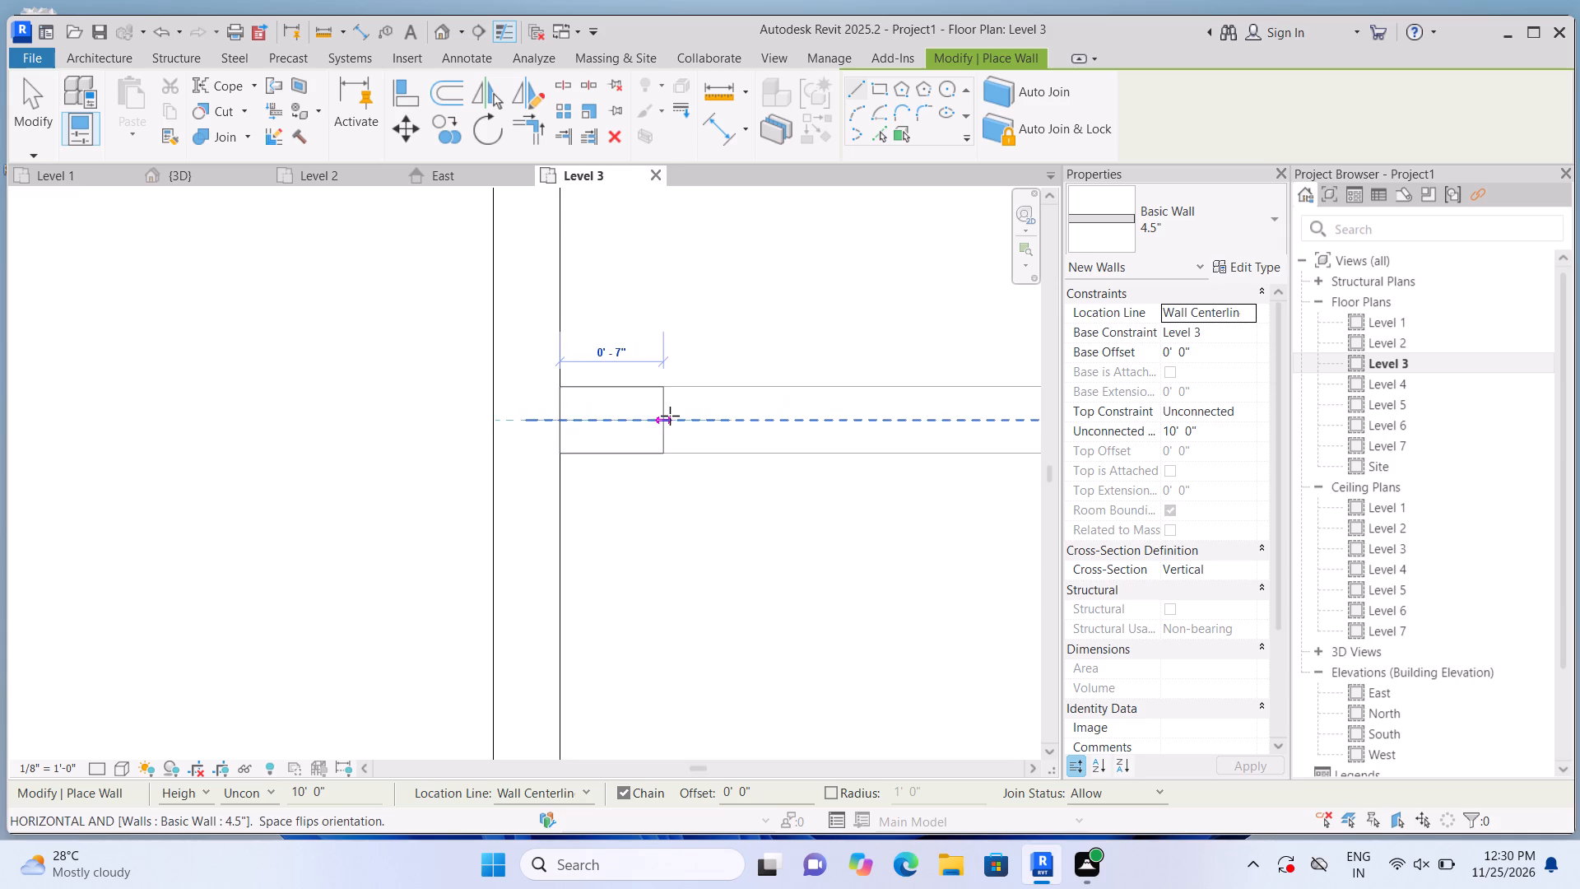
scroll(670, 416, down, 11)
scroll(776, 416, up, 10)
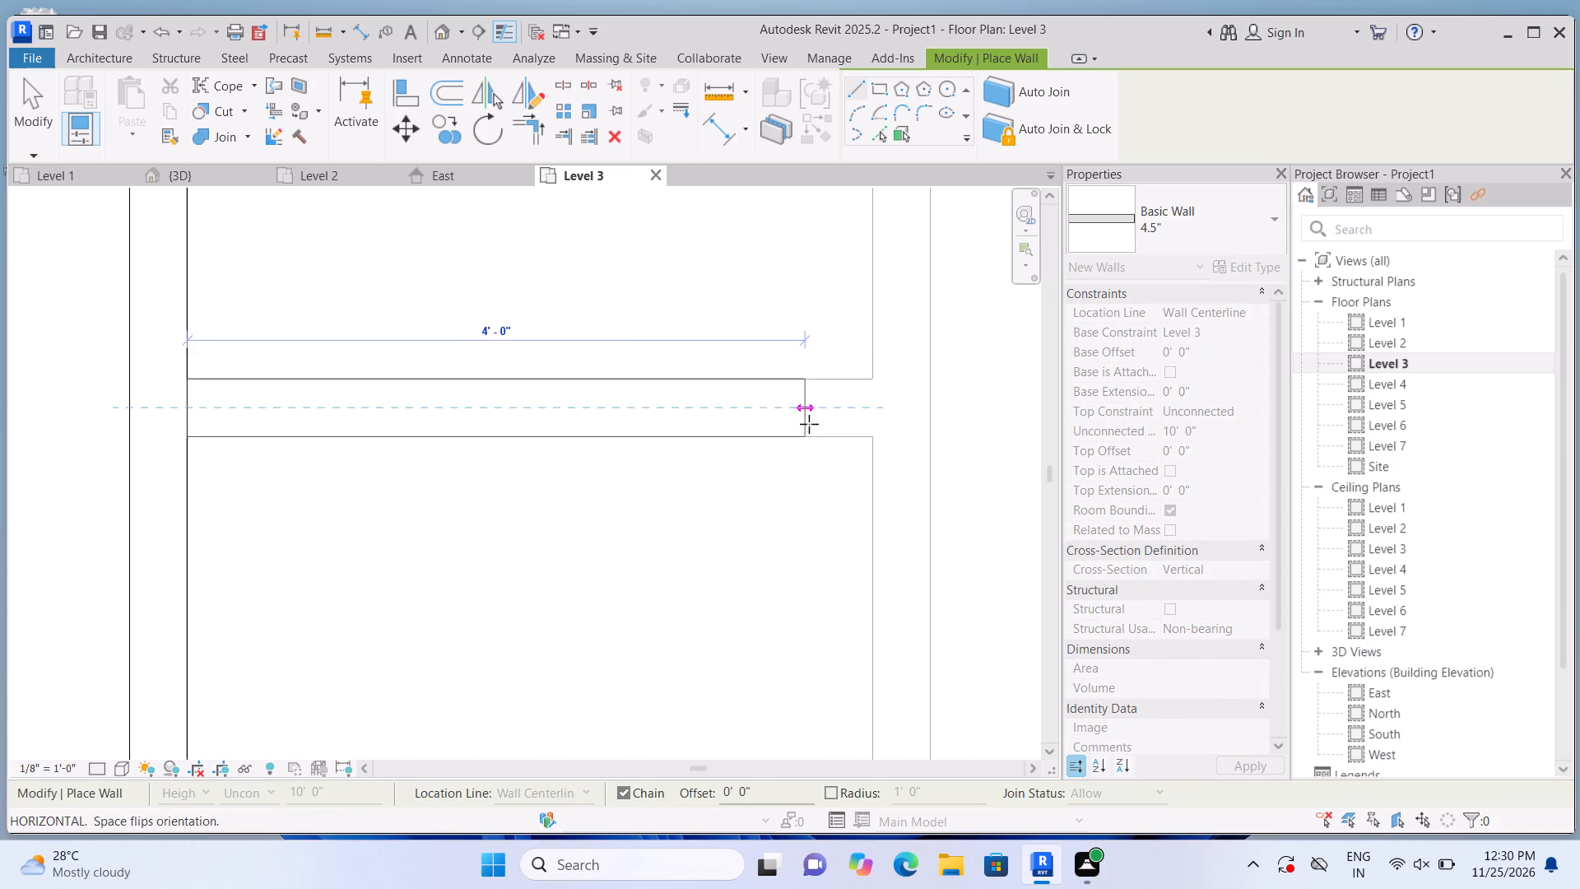
click(900, 409)
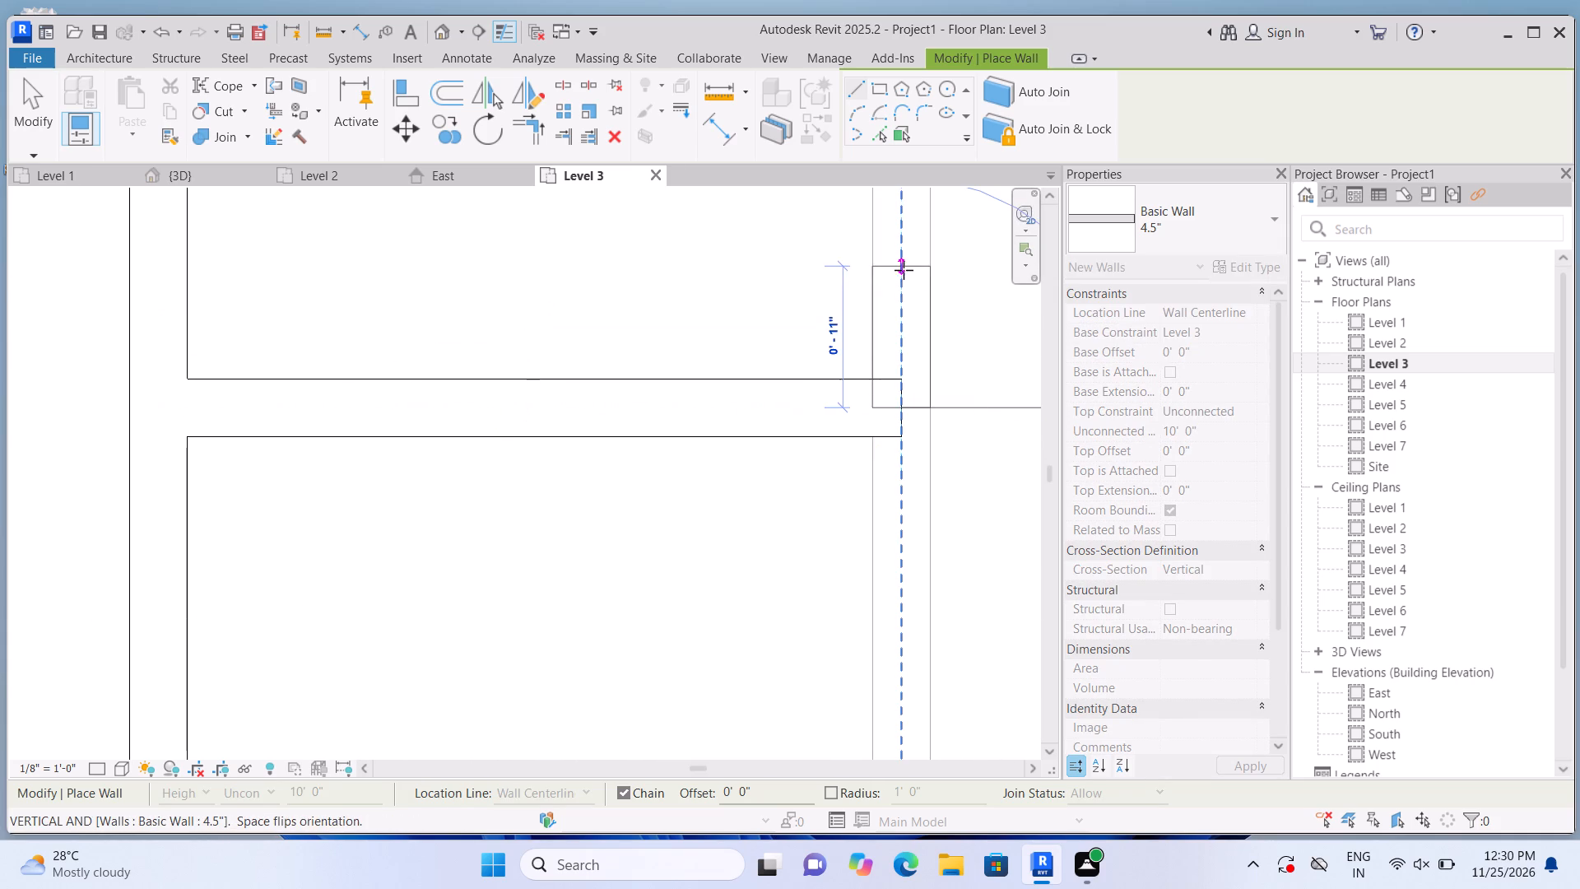
Continue the 4.5" wall about 1'-11" north from the short partition's east end to the north exterior wall, and end the chain.
middle_drag(901, 272, 864, 534)
click(869, 370)
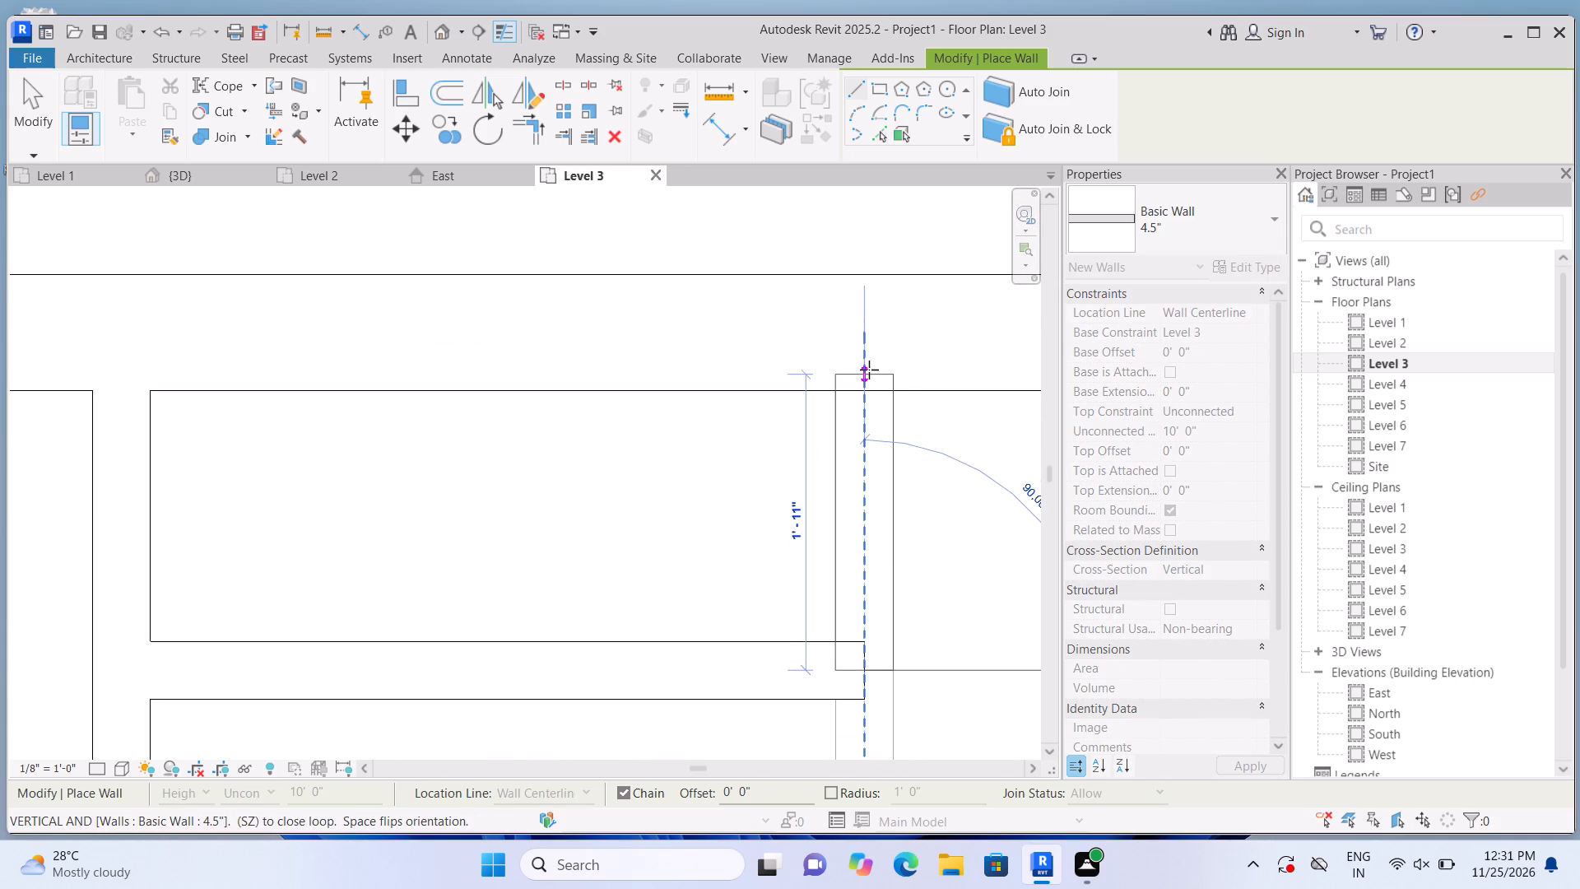
key(Escape)
Draw a 4.5" wall south from the short partition's east end, following the underlay partition to its corner with the east-west partition.
scroll(840, 363, down, 10)
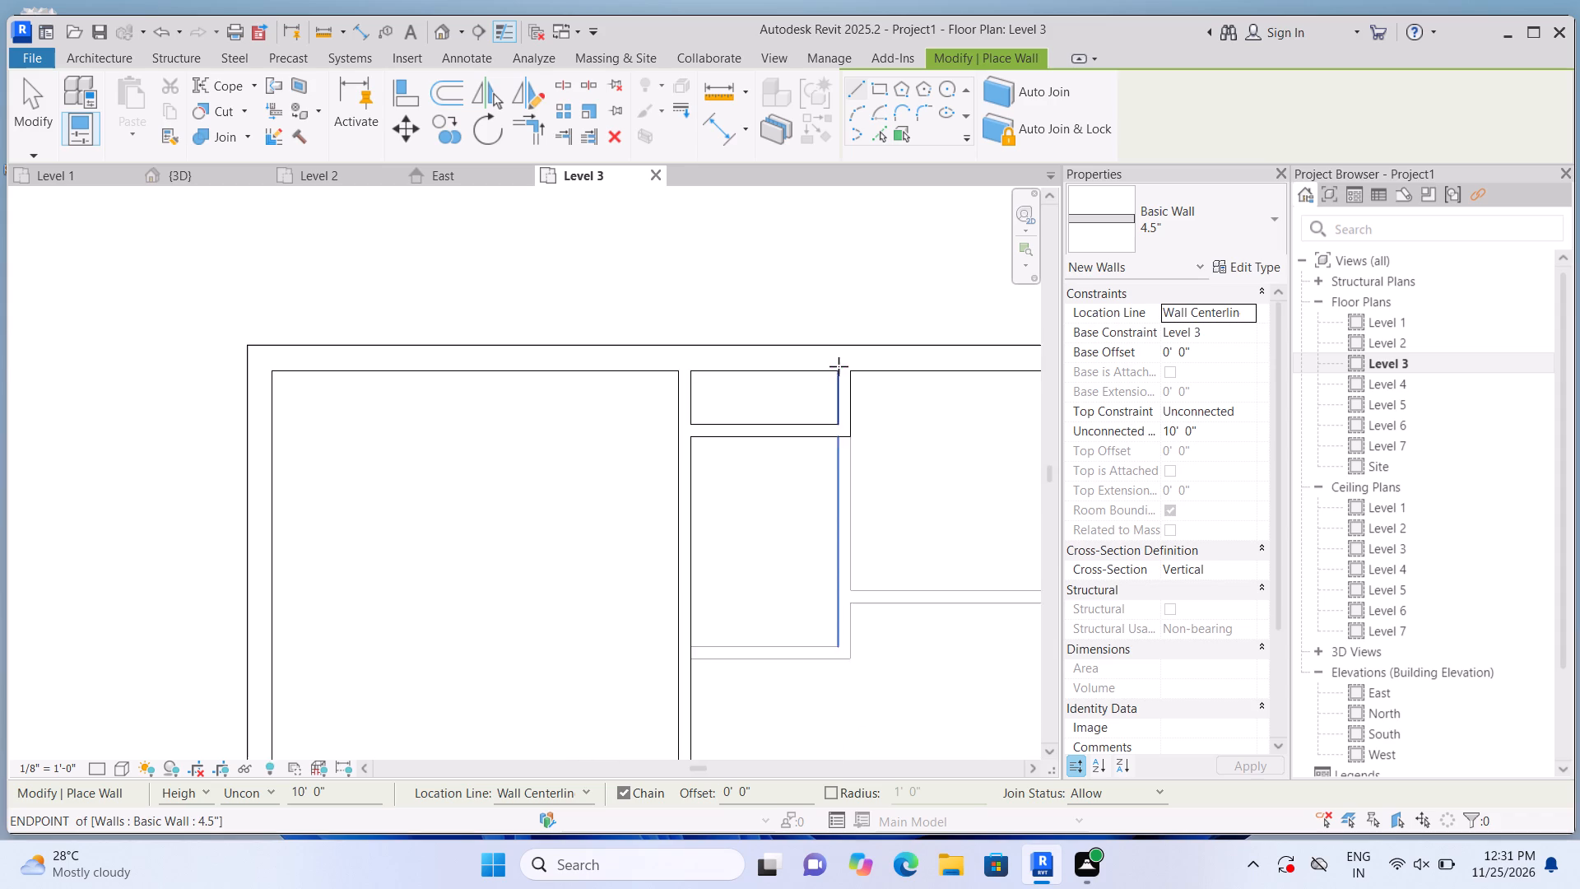
scroll(839, 366, down, 4)
scroll(857, 454, up, 14)
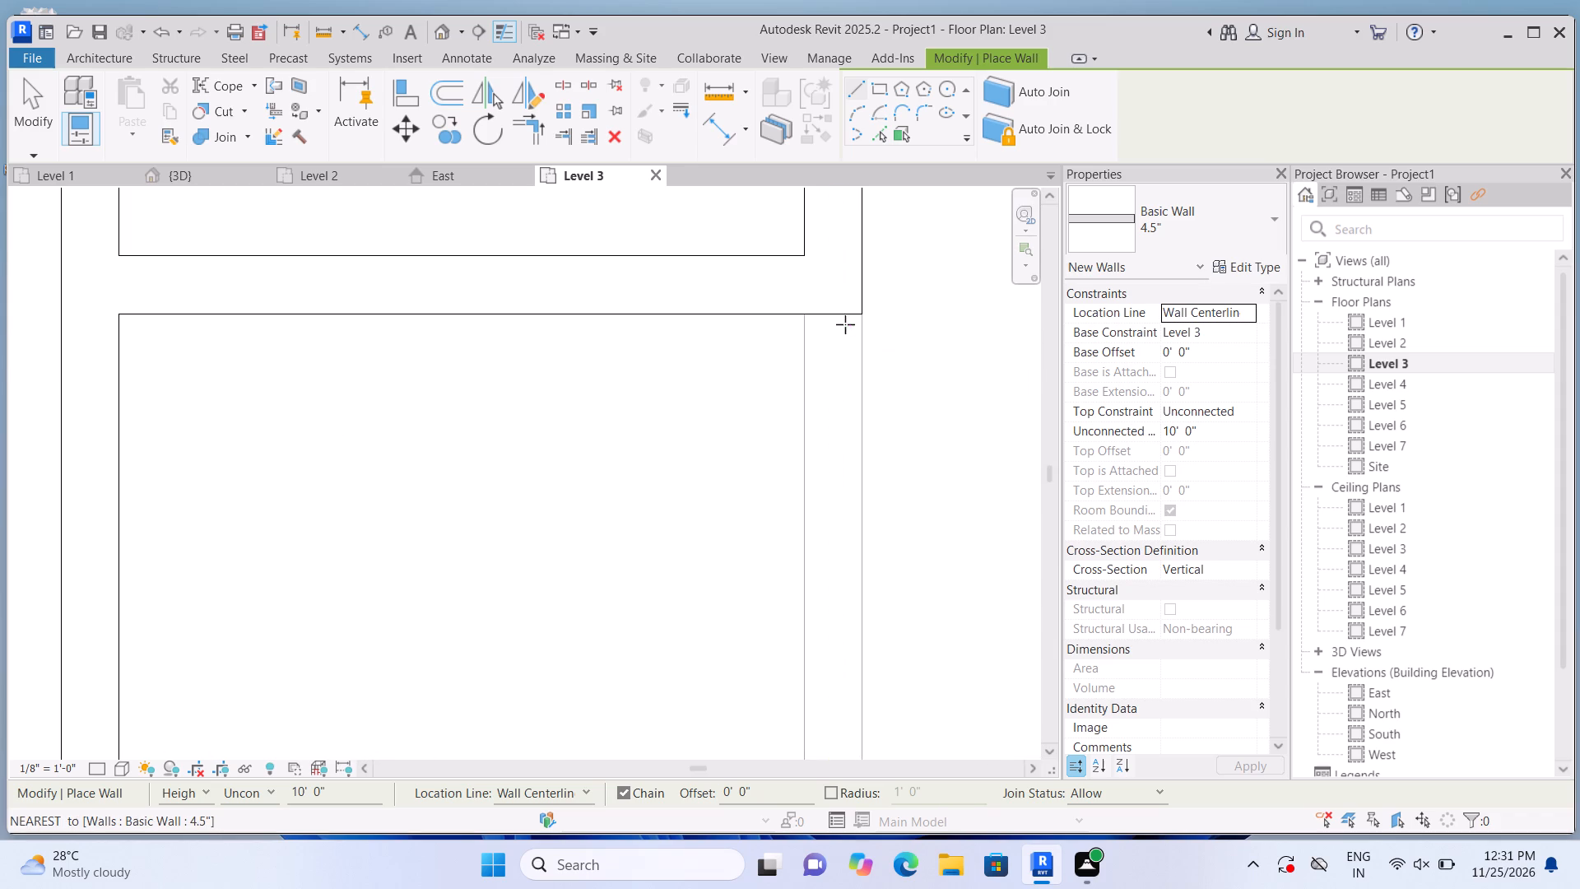
click(837, 313)
scroll(832, 425, down, 10)
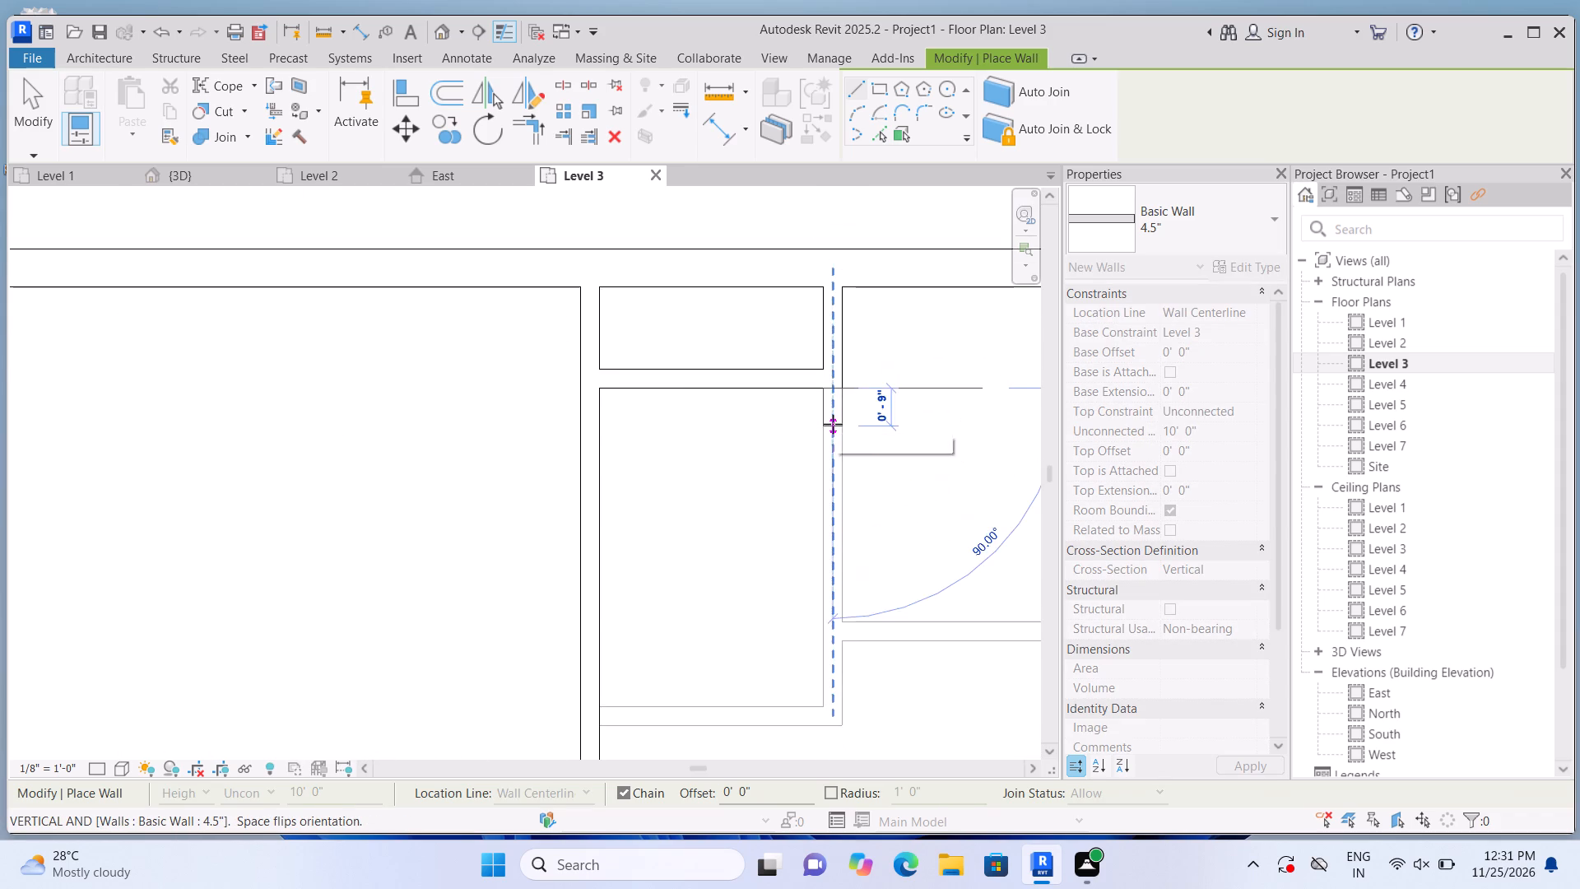
scroll(833, 424, down, 1)
scroll(820, 635, up, 14)
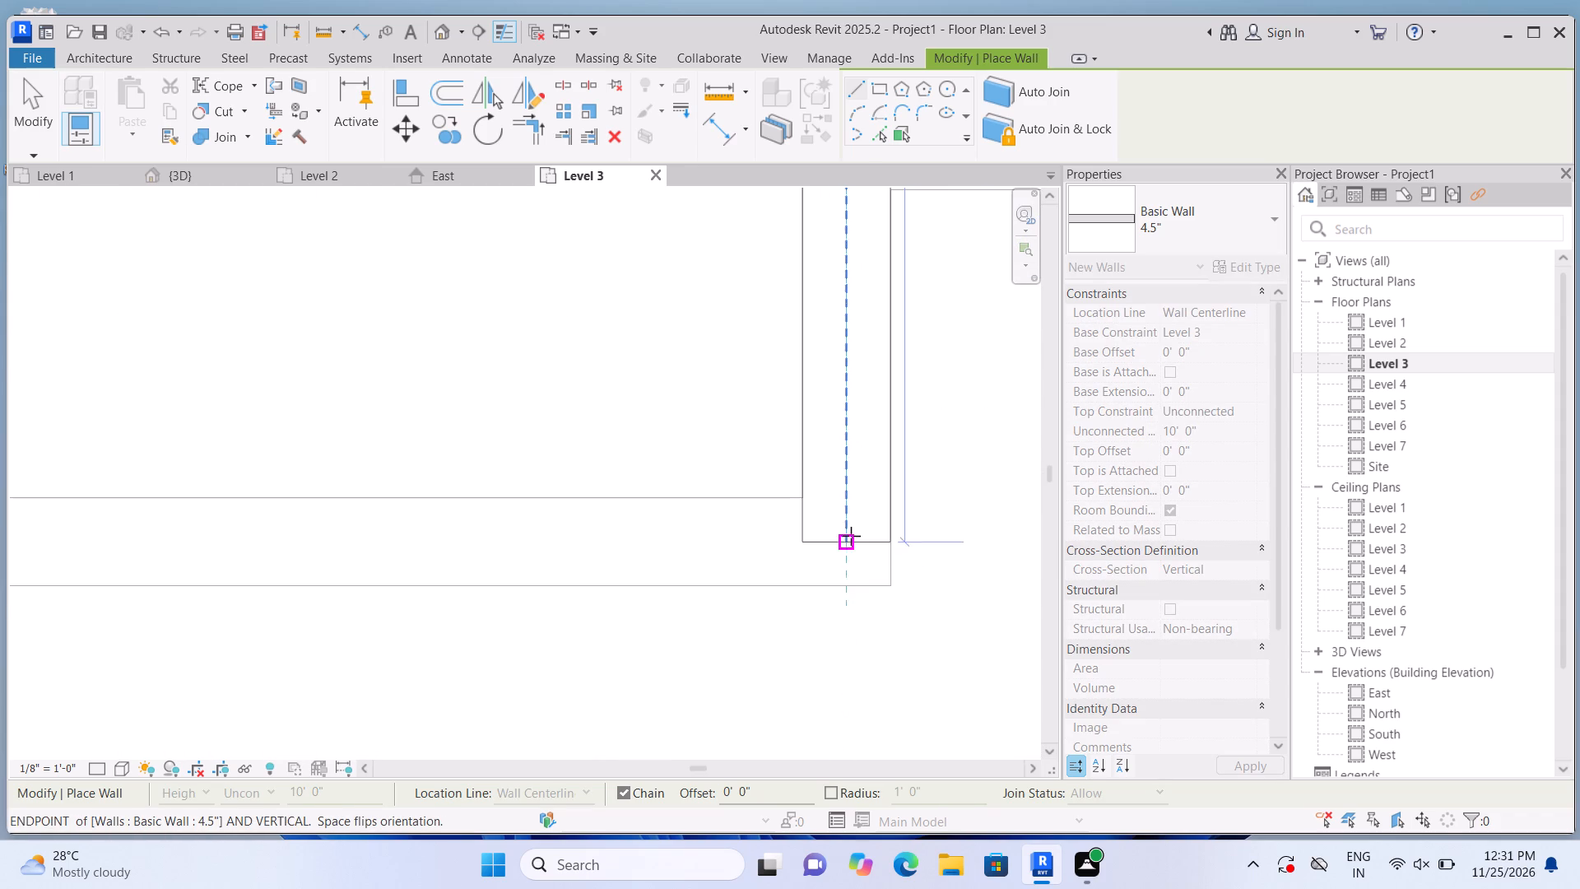
click(850, 533)
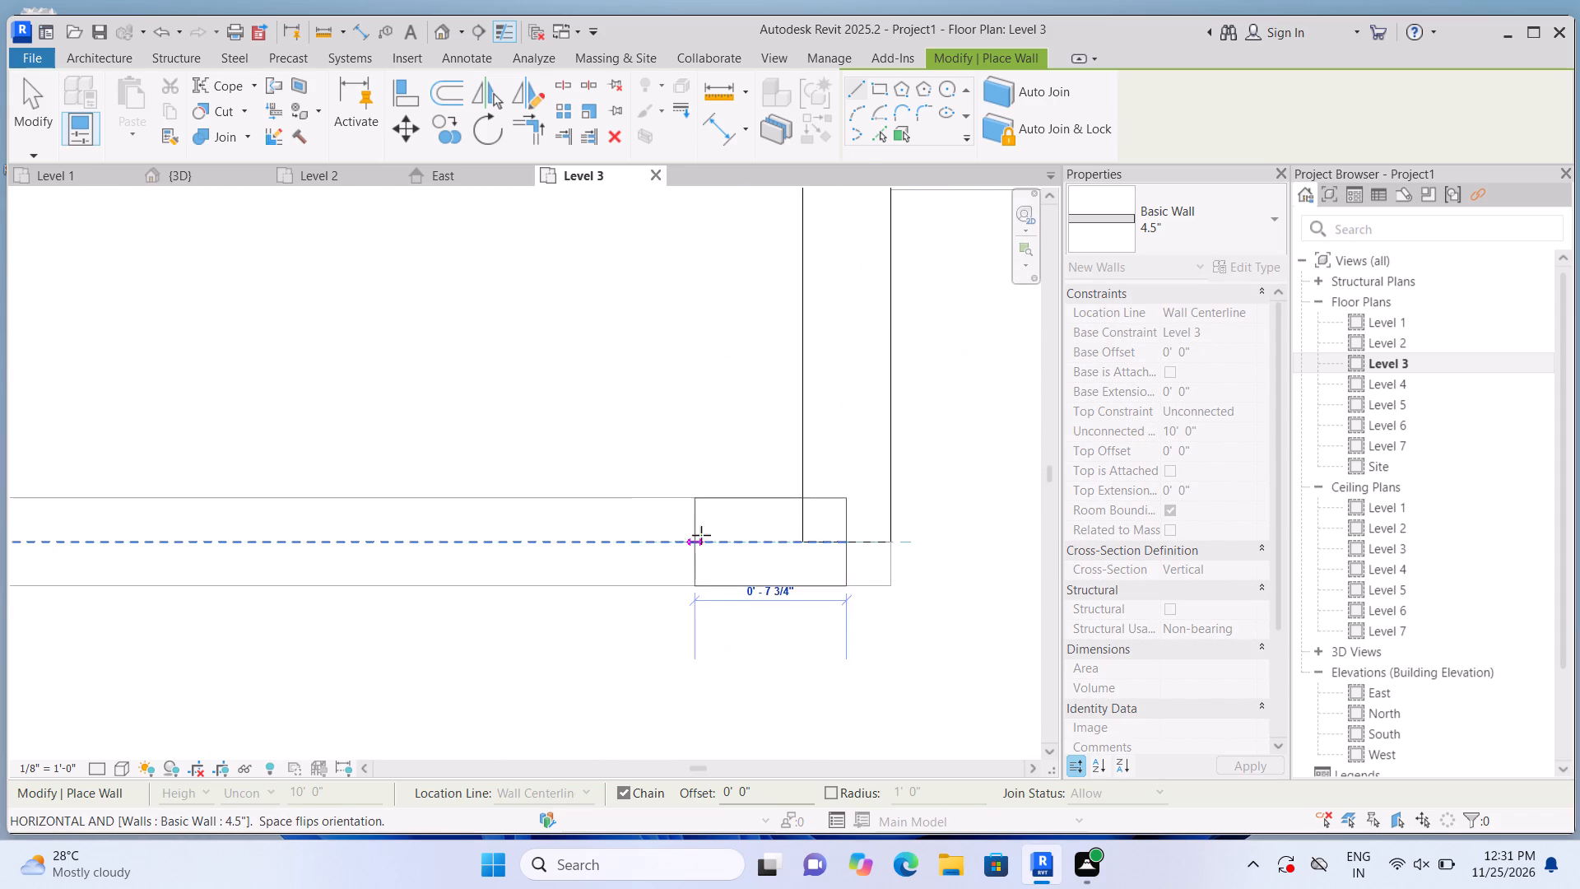
Continue the 4.5" wall about 4'-7 1/2" west to the north-west room's east partition, closing the small room, and end the chain.
scroll(705, 538, down, 6)
scroll(349, 544, up, 8)
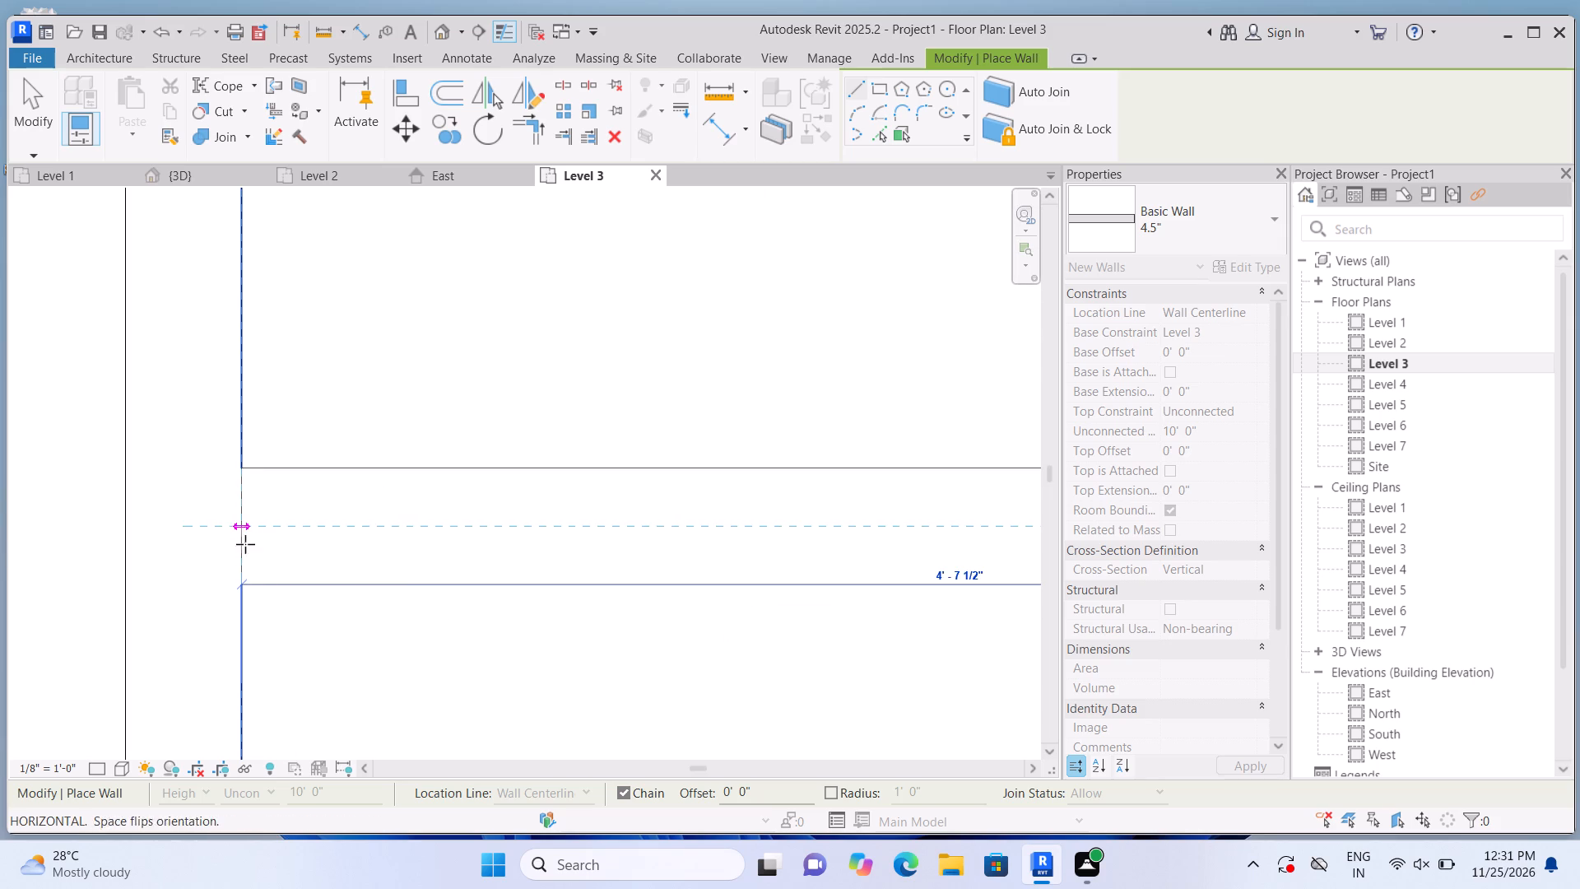
click(236, 538)
key(Escape)
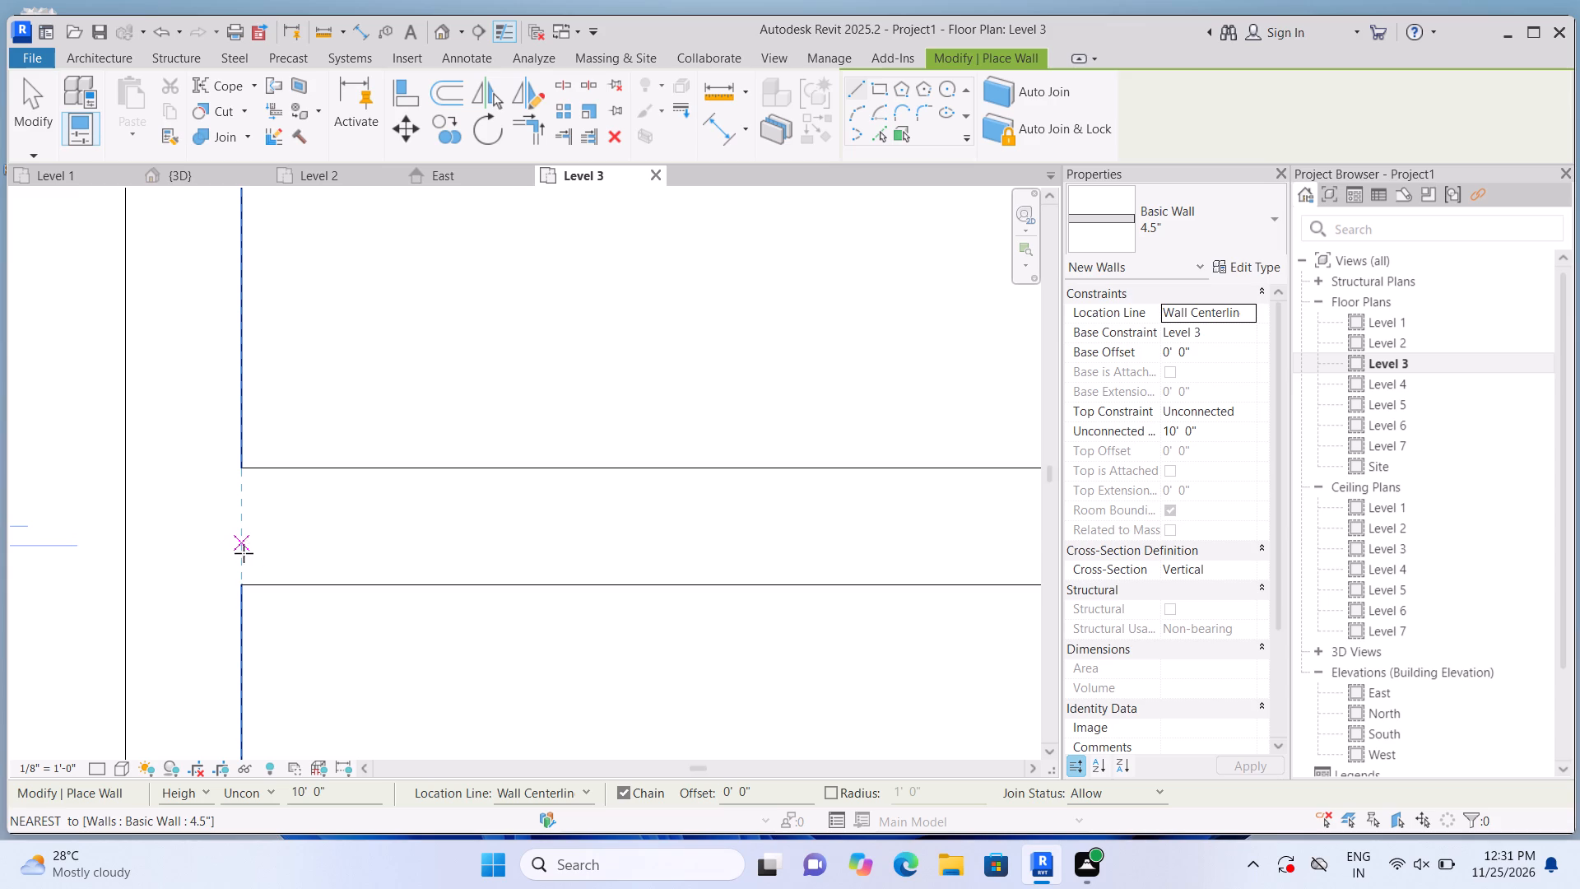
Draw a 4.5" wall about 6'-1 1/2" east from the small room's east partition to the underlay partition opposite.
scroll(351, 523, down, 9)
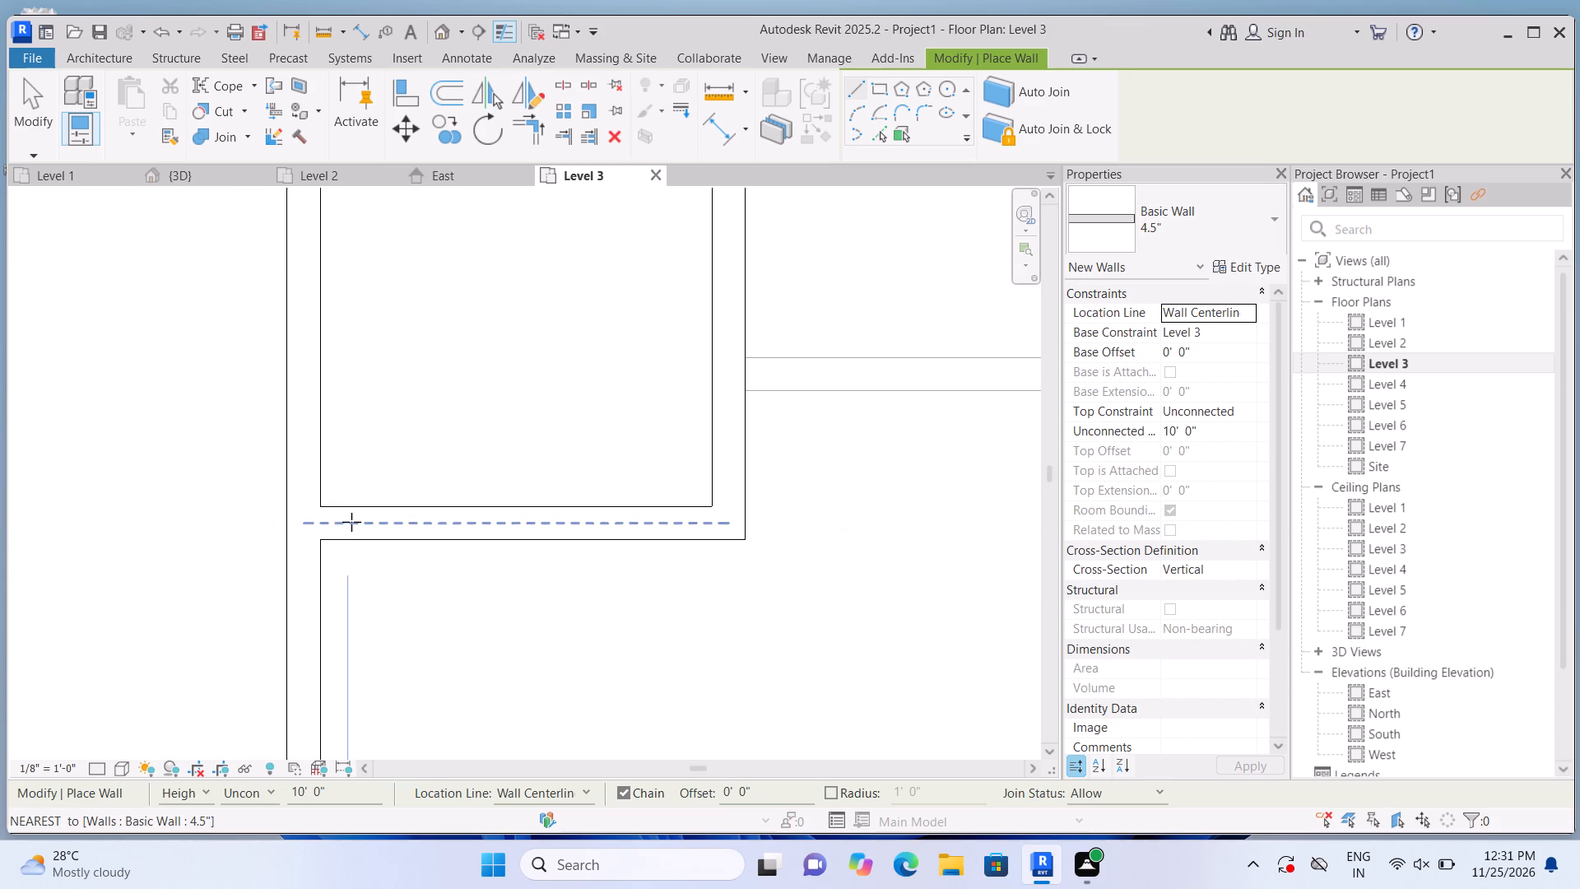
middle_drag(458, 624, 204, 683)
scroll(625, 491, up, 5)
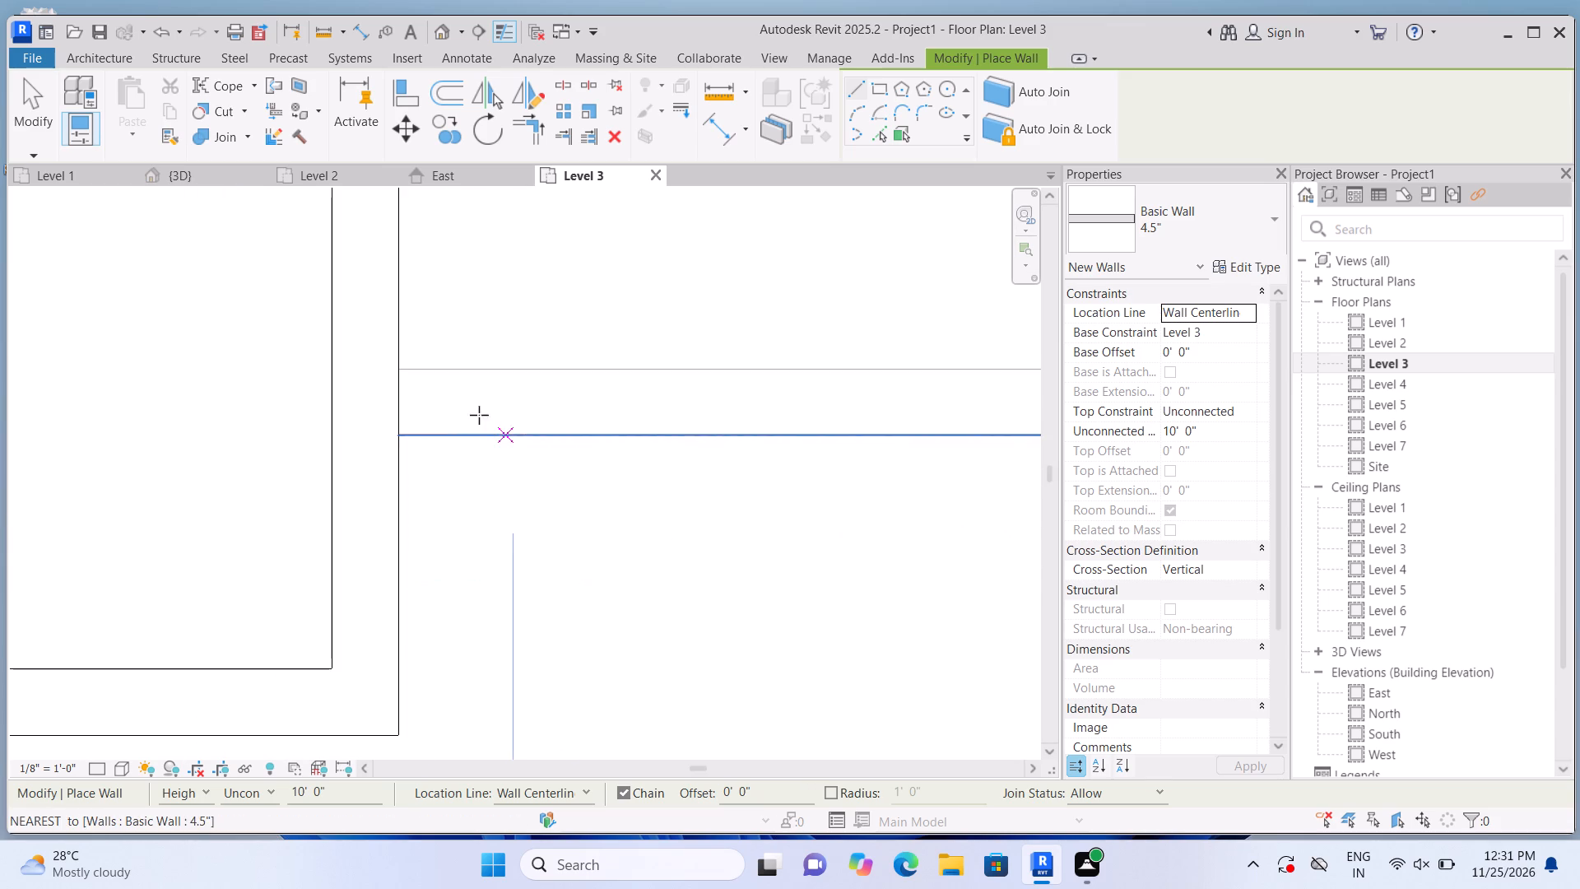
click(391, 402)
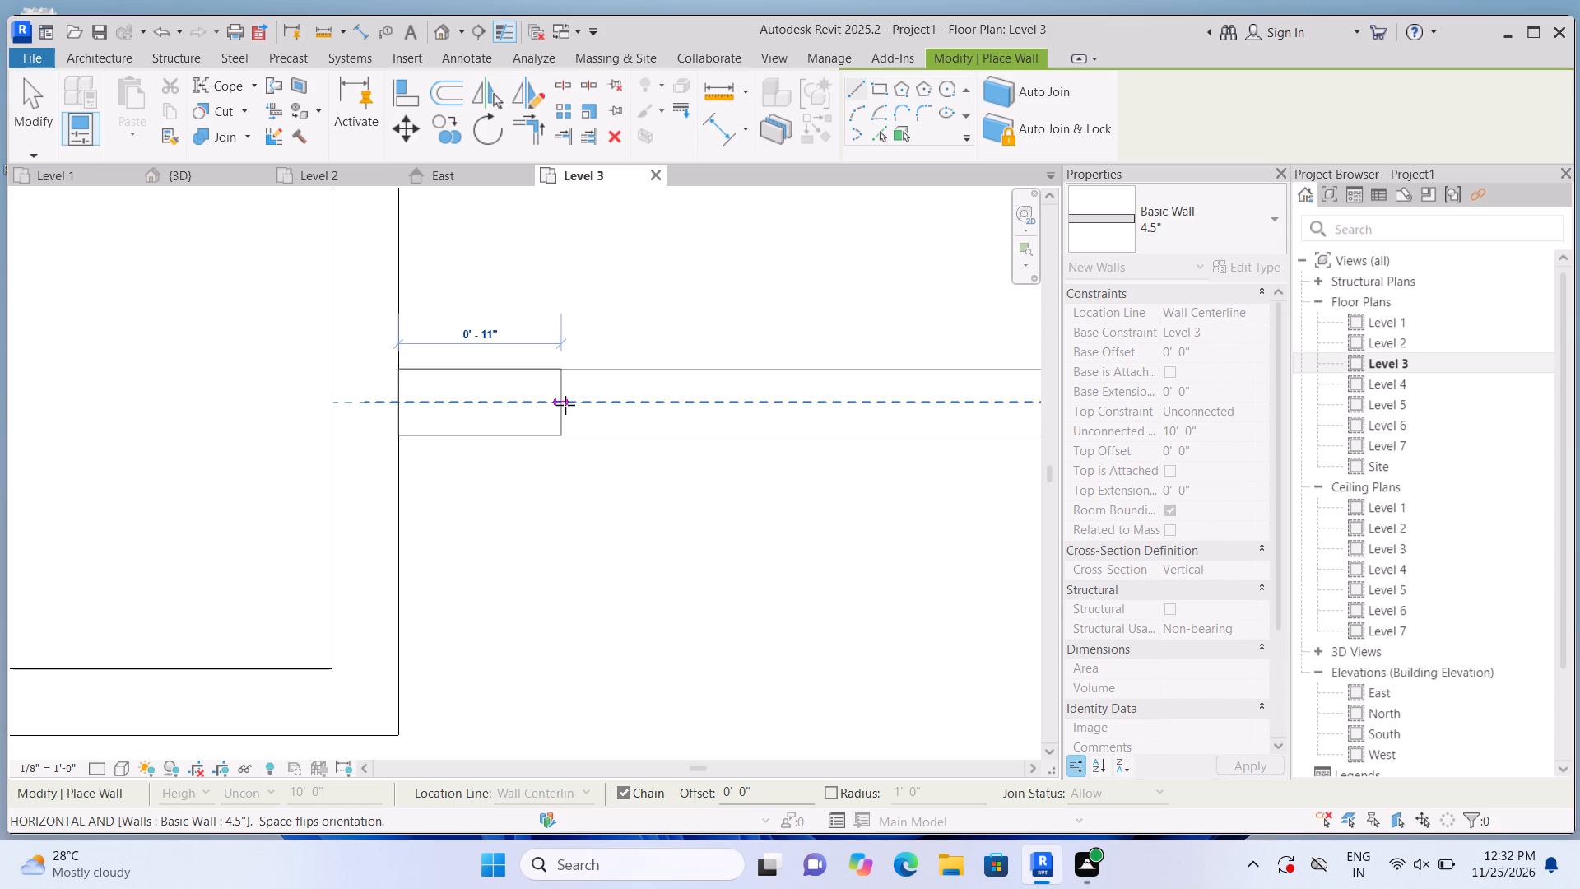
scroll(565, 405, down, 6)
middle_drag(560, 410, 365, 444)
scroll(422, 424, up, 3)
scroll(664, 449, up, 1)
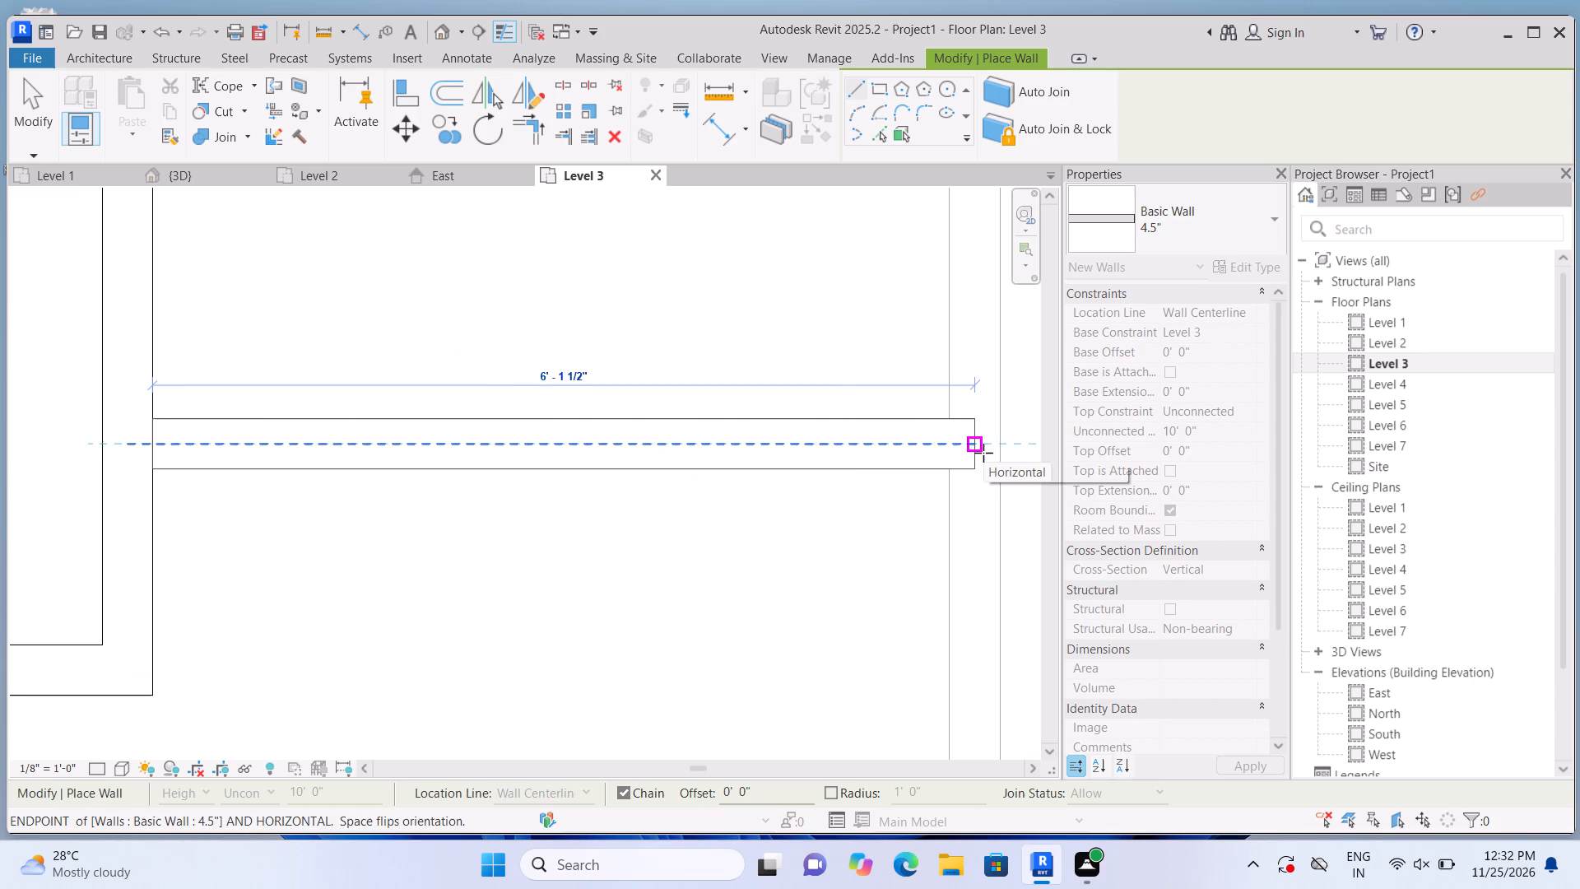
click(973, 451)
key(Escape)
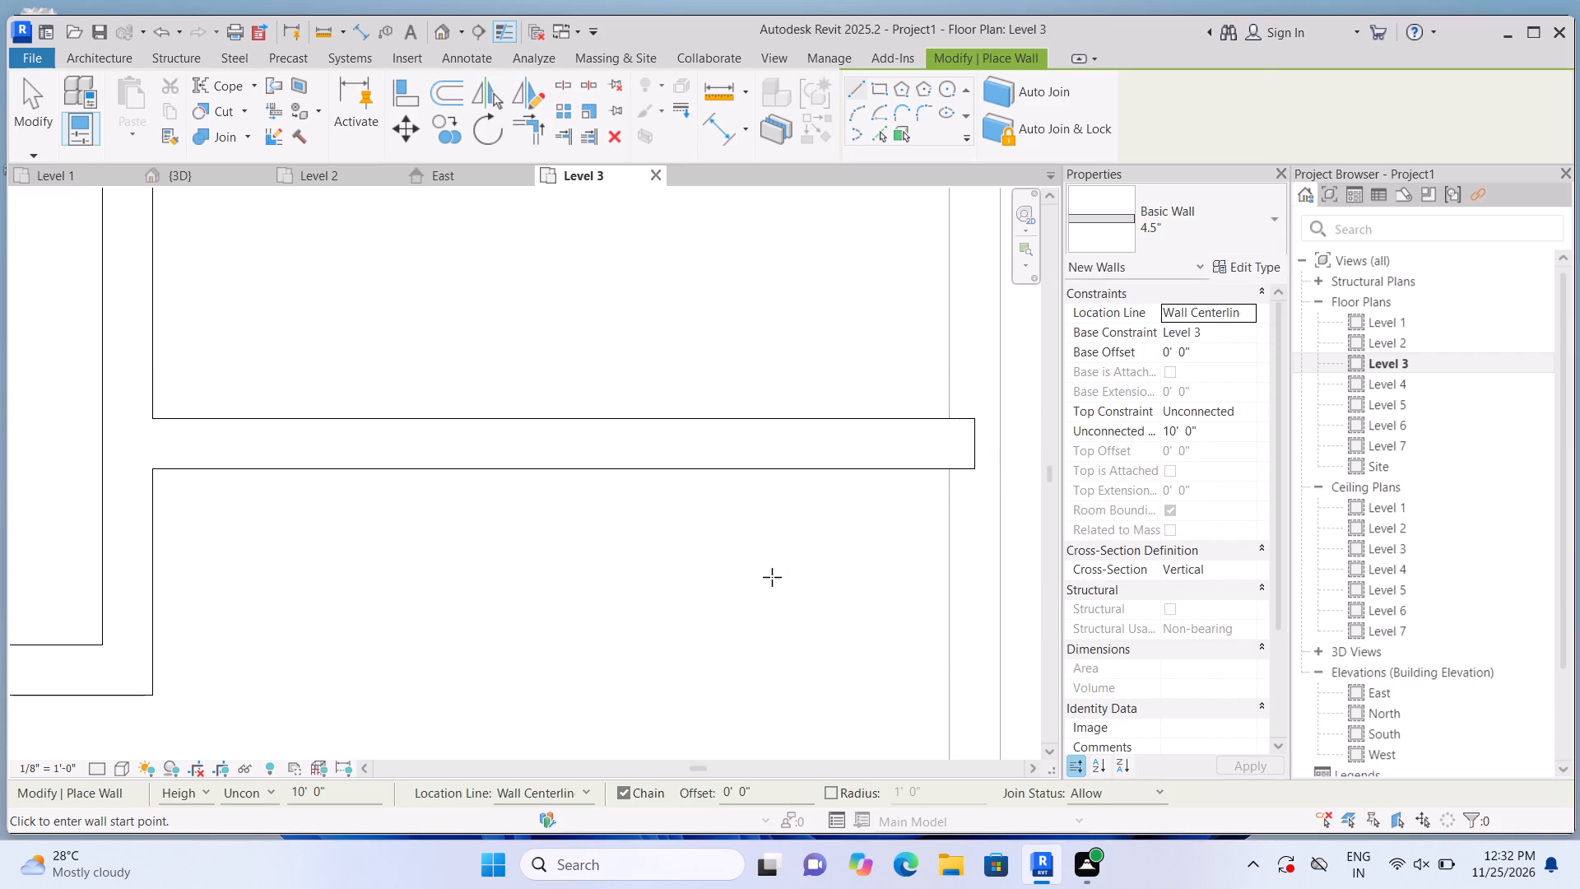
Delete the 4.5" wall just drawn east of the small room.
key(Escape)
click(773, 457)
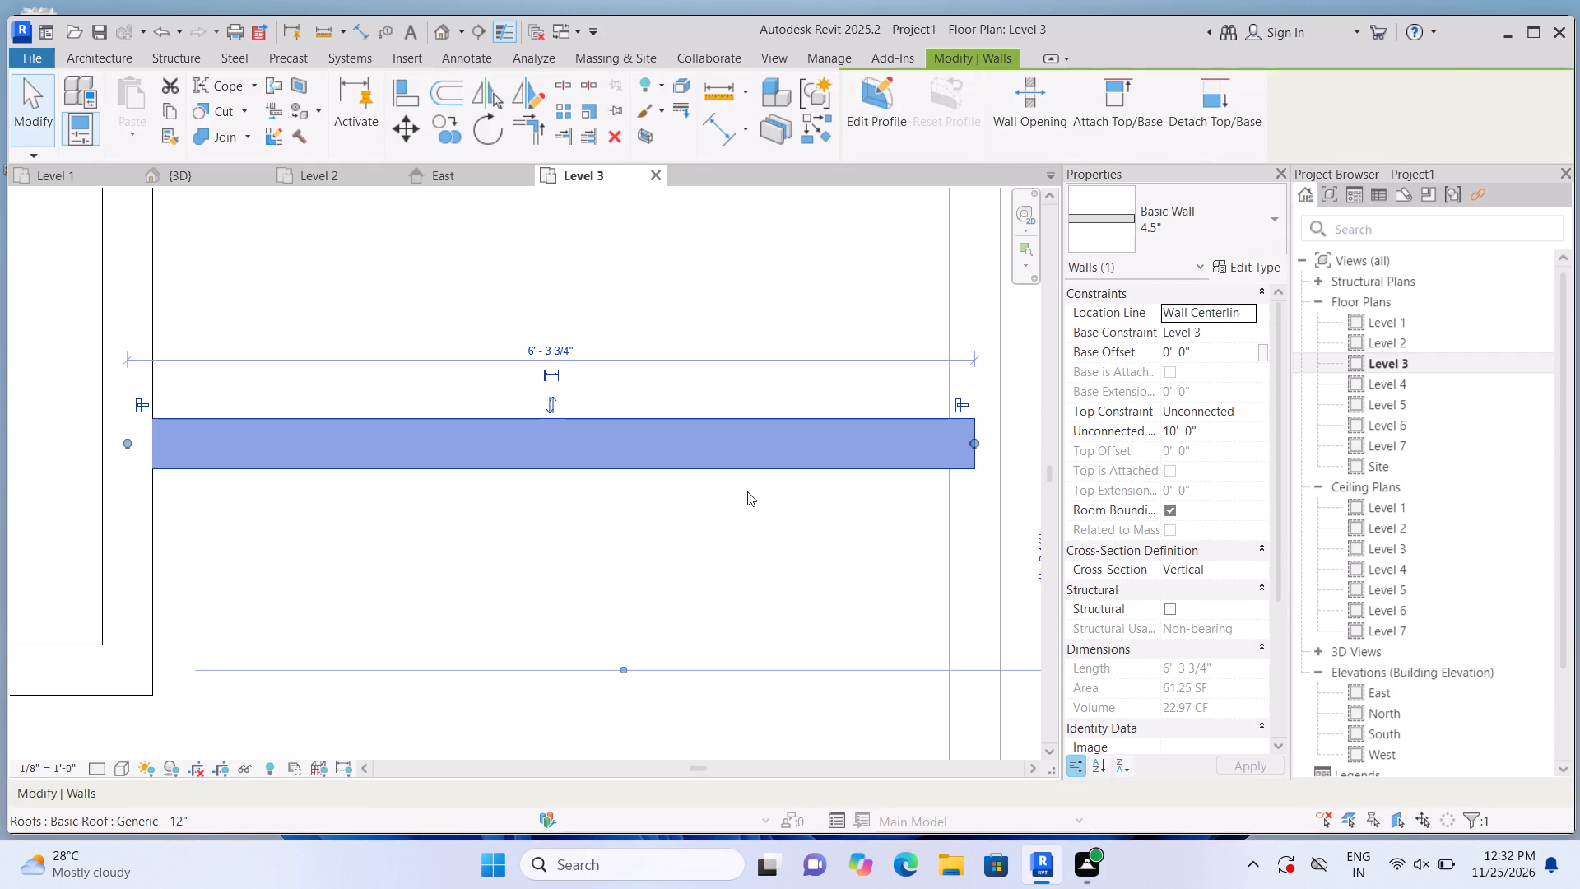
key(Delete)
Redraw the 4.5" wall east from the small room's east partition along the underlay to the centreline of the next north-south partition.
scroll(732, 504, down, 9)
middle_drag(726, 537, 664, 645)
scroll(720, 558, down, 1)
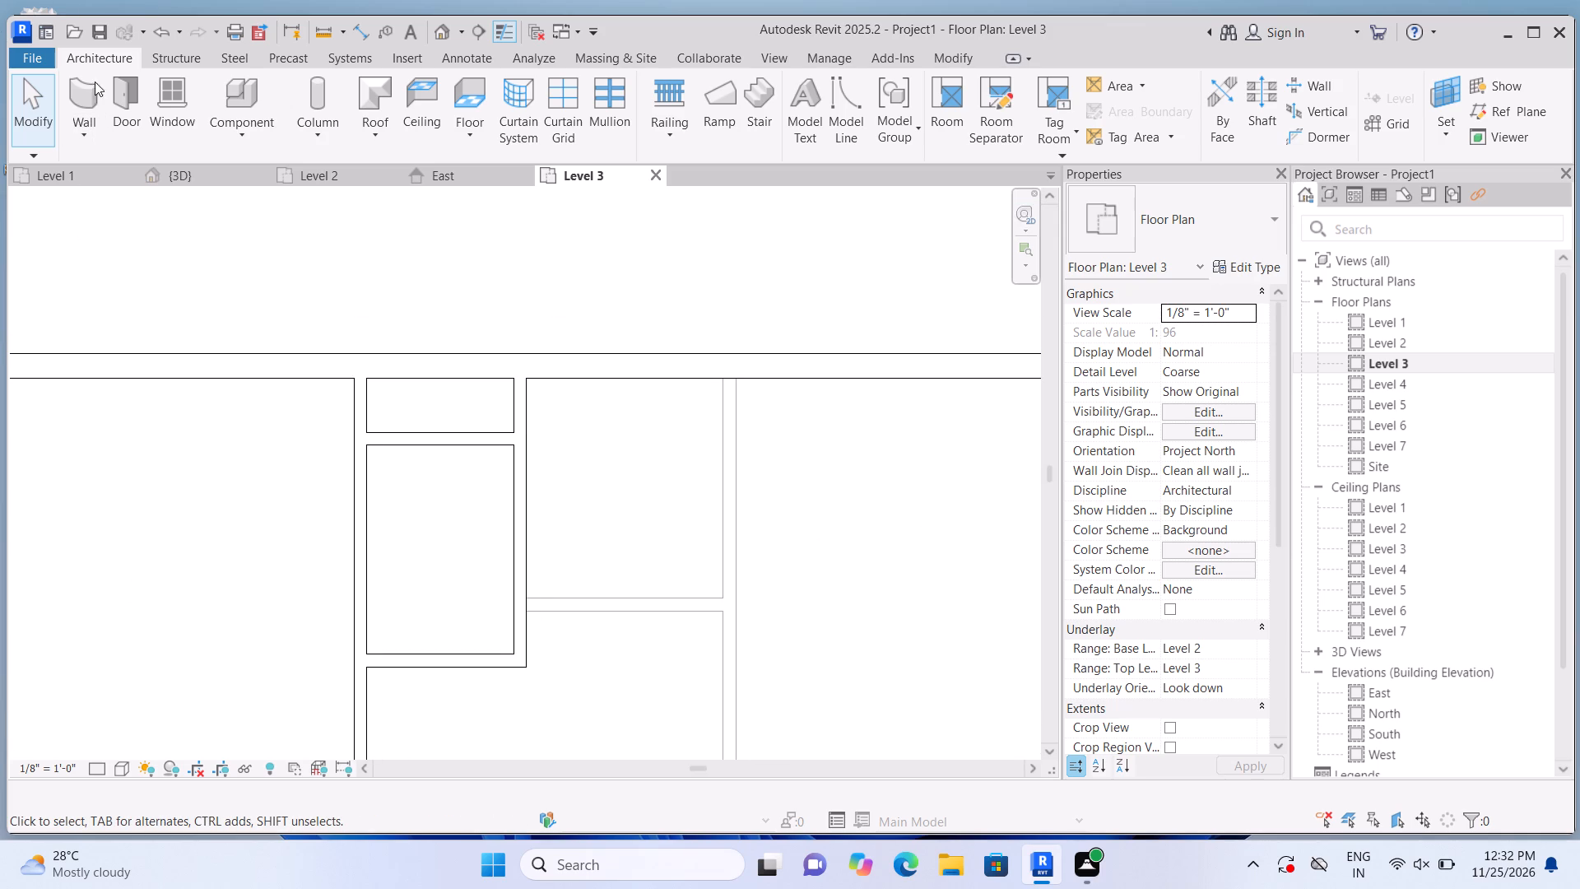
click(90, 72)
click(82, 87)
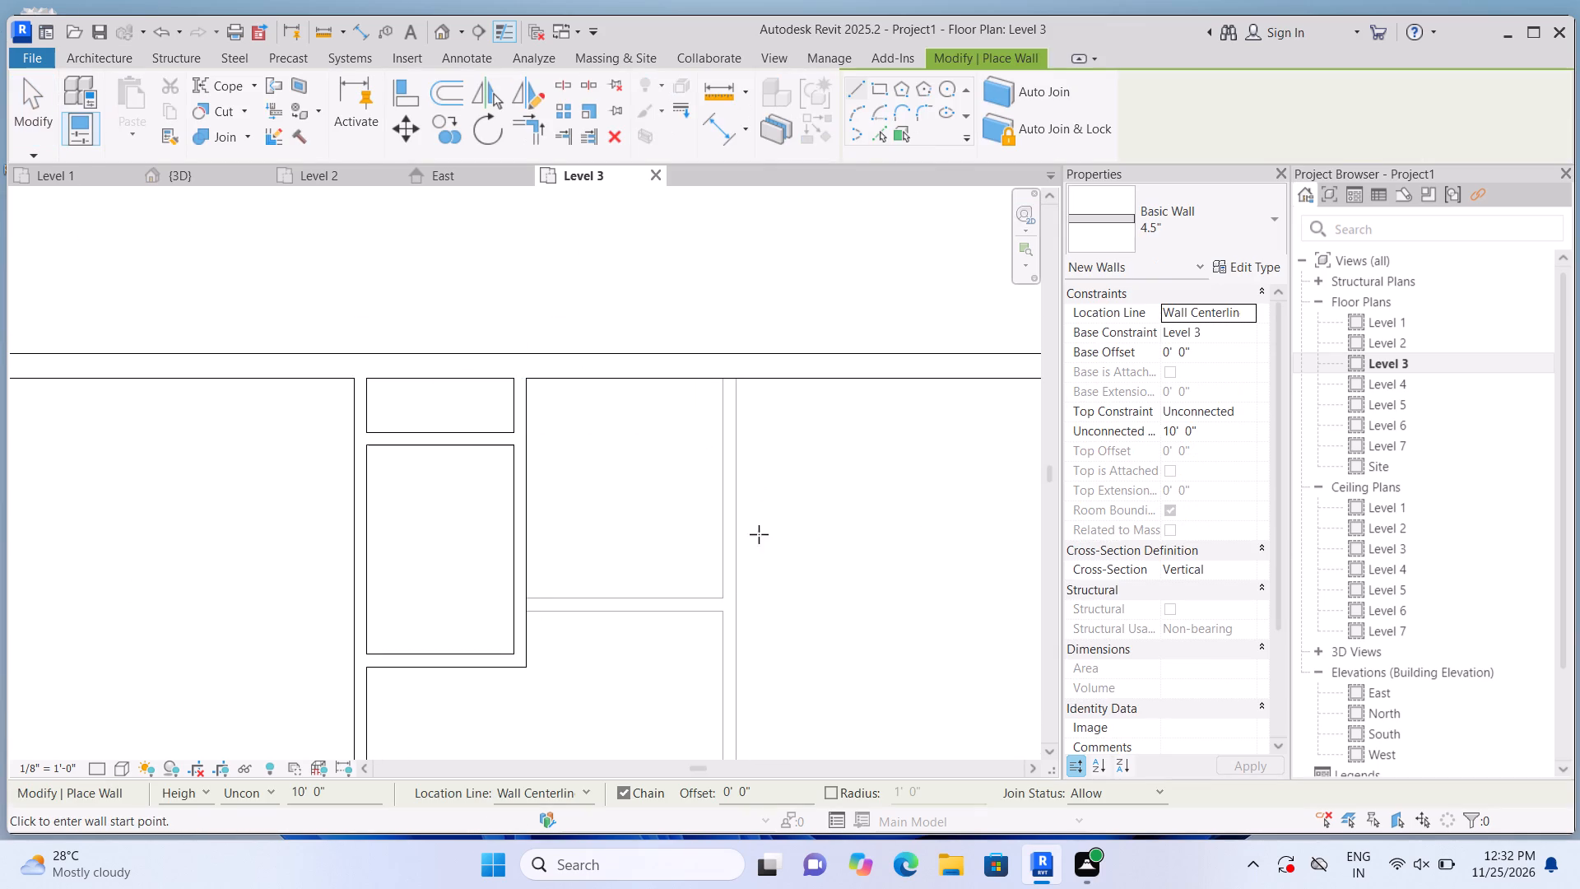
scroll(617, 614, up, 9)
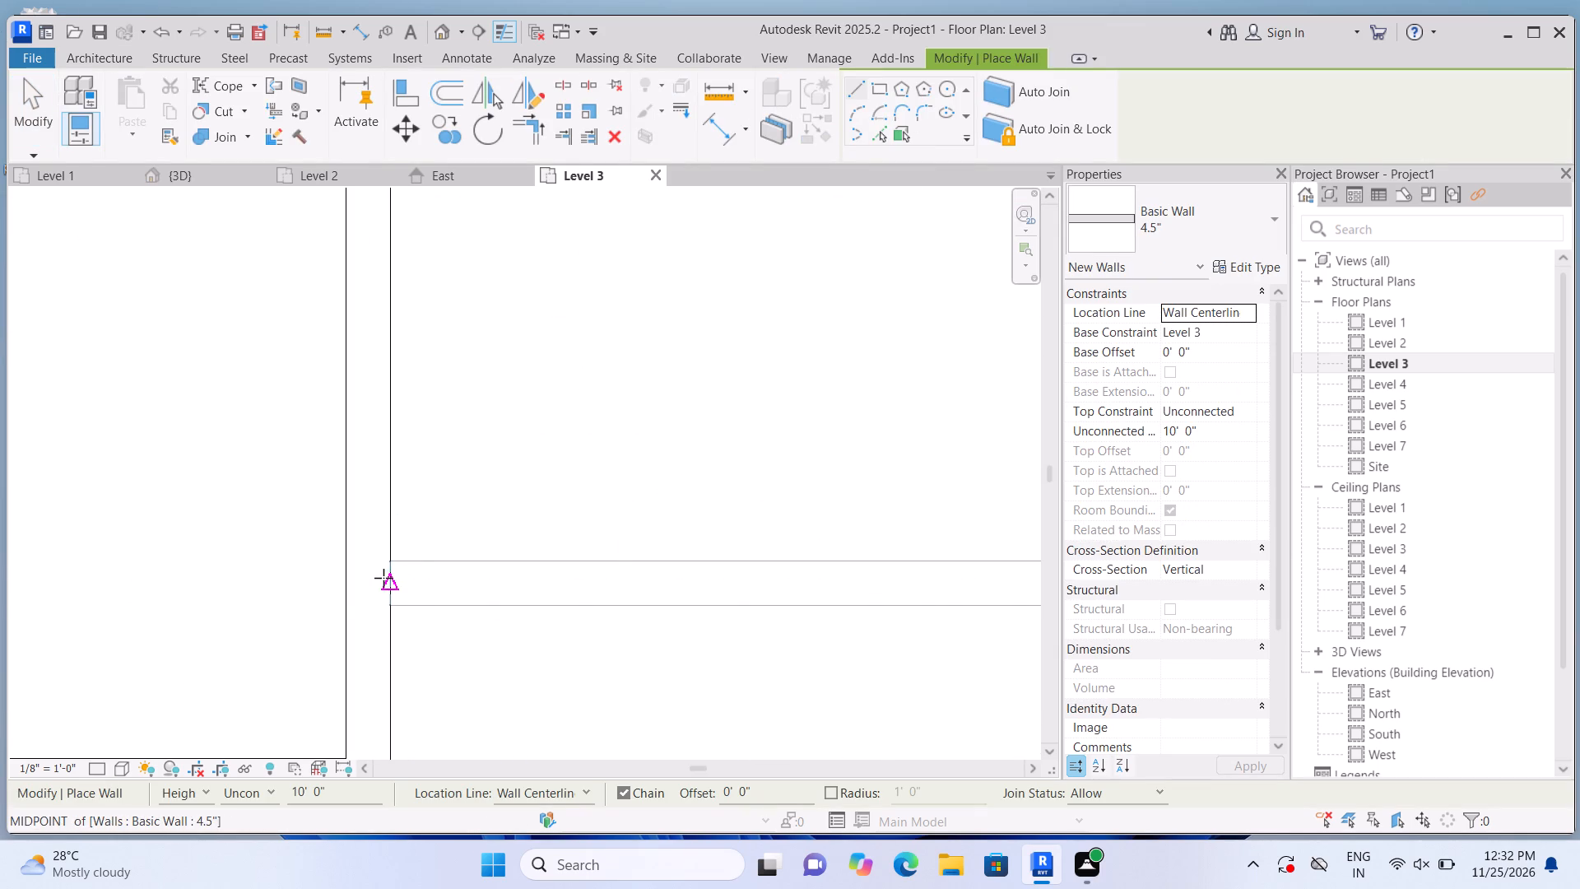
click(383, 578)
scroll(673, 580, down, 6)
scroll(896, 563, up, 2)
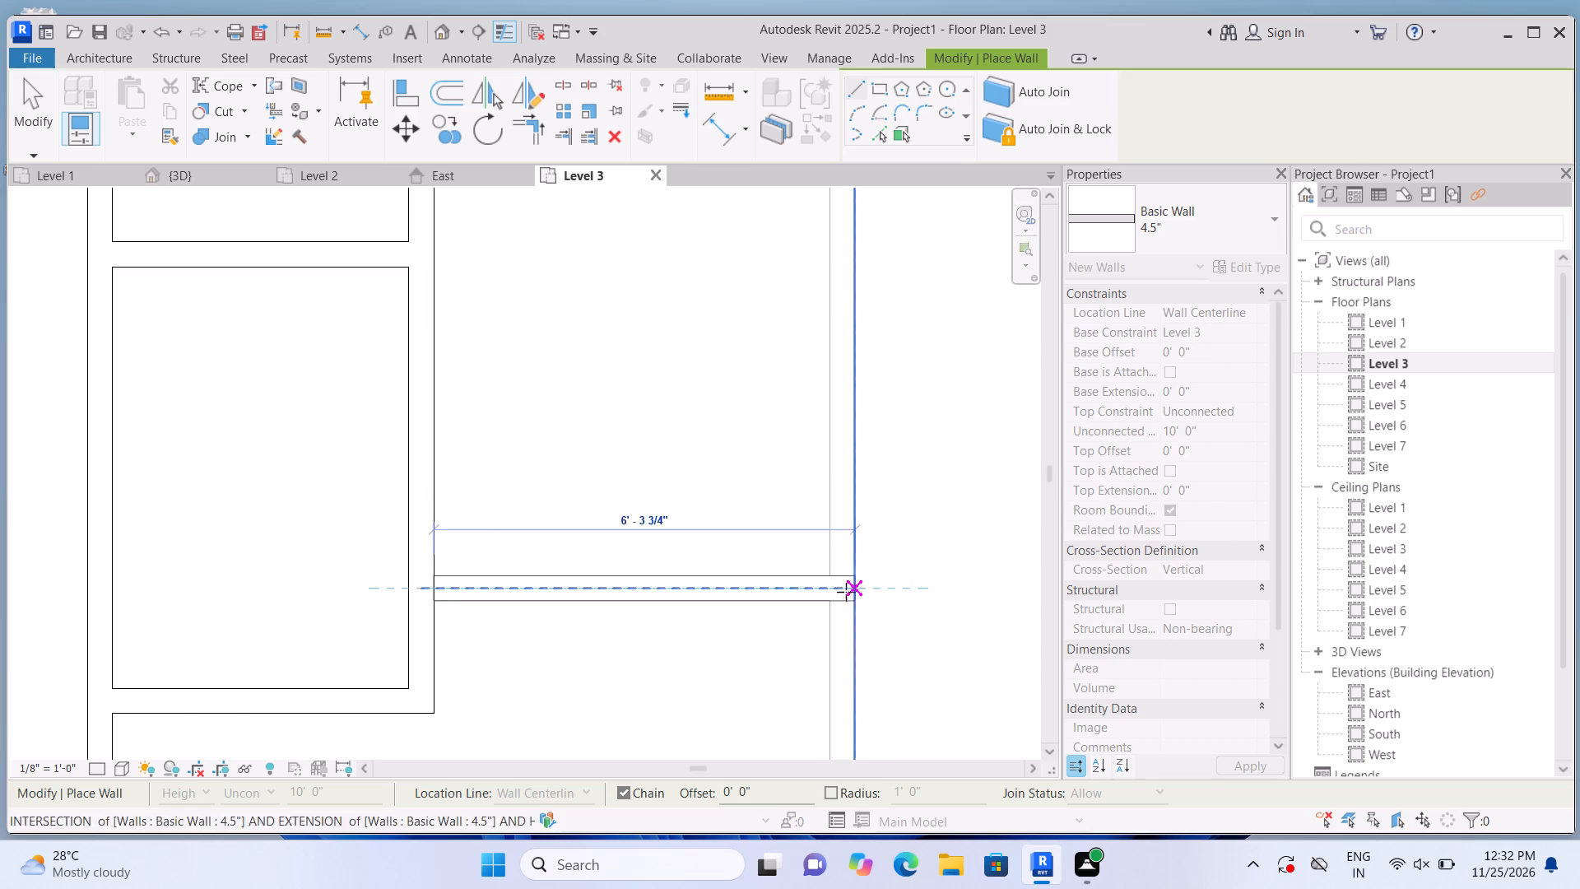
scroll(832, 593, up, 2)
click(841, 599)
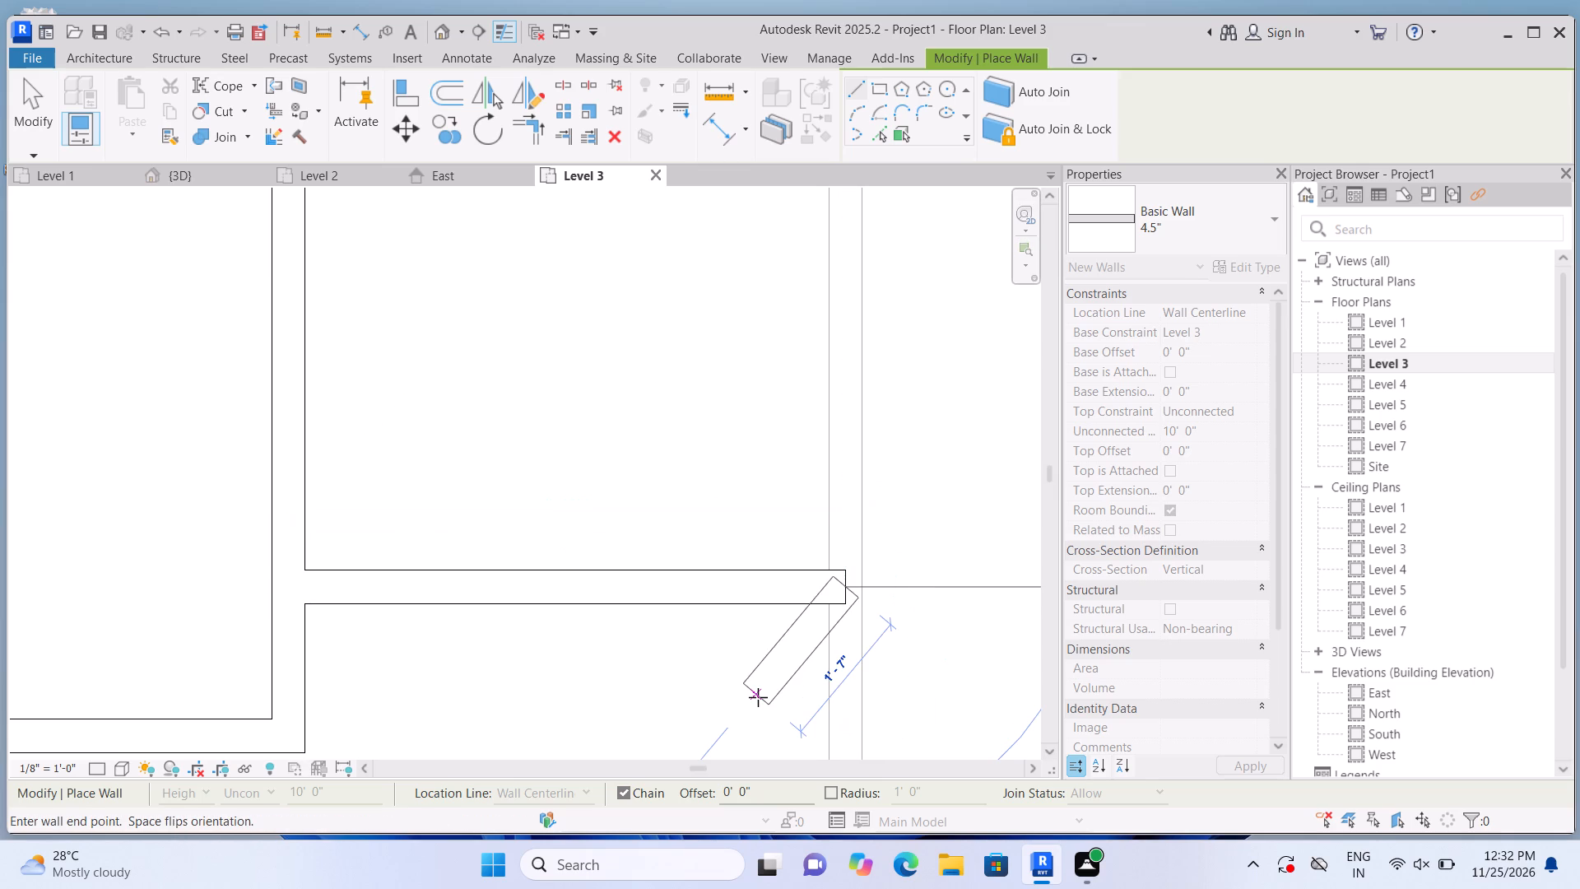
key(Escape)
Draw a 4.5" wall south from the north exterior wall along the long central underlay partition to its free end at the opening.
scroll(774, 588, down, 6)
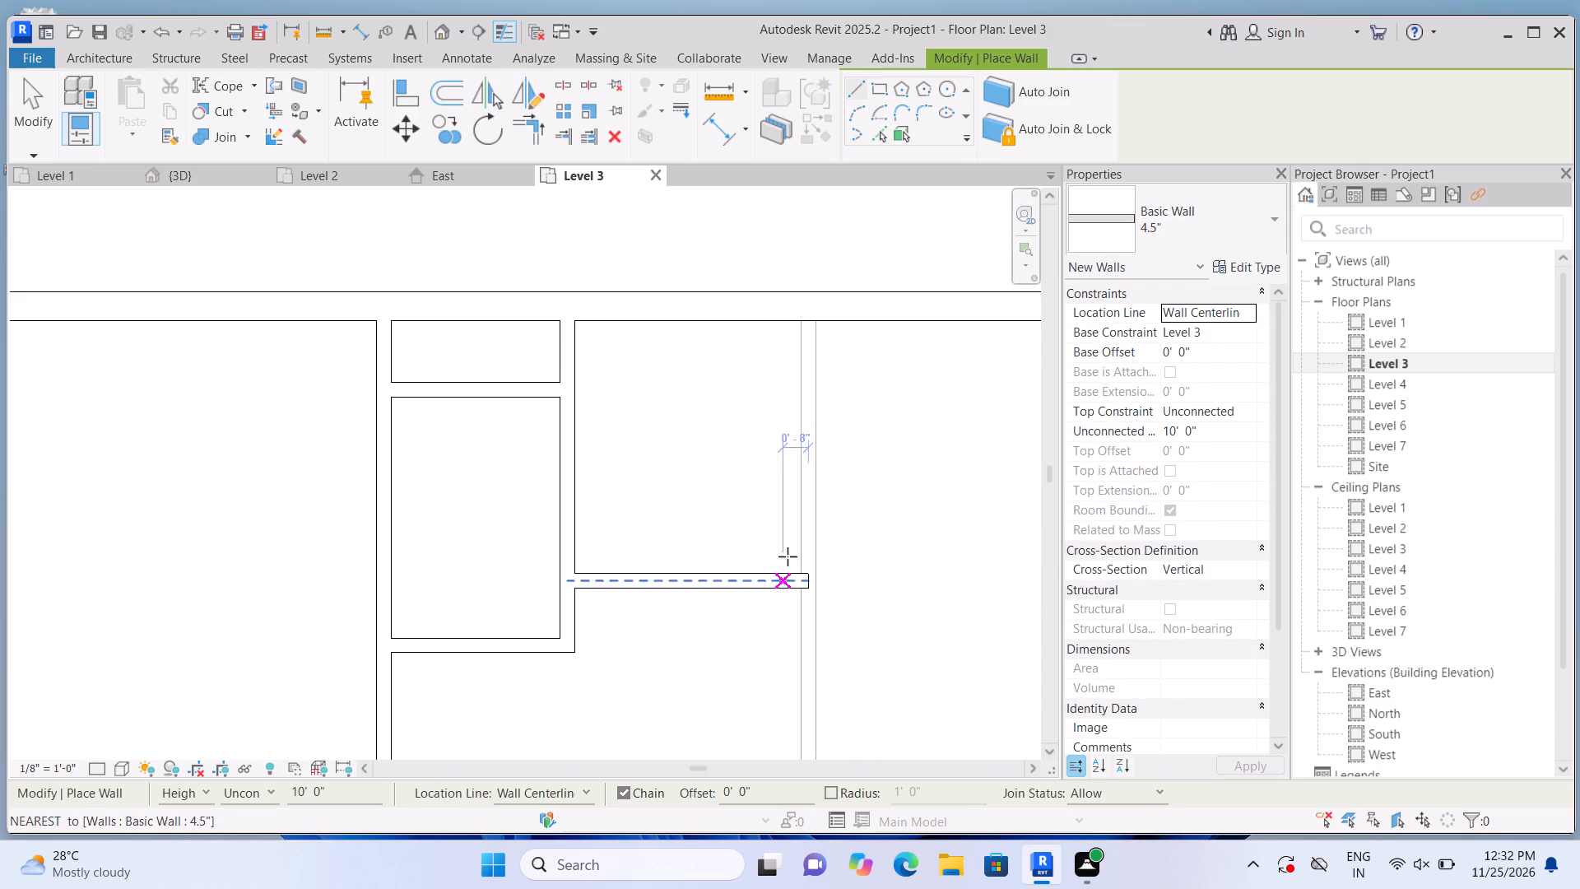
scroll(835, 384, up, 5)
click(791, 268)
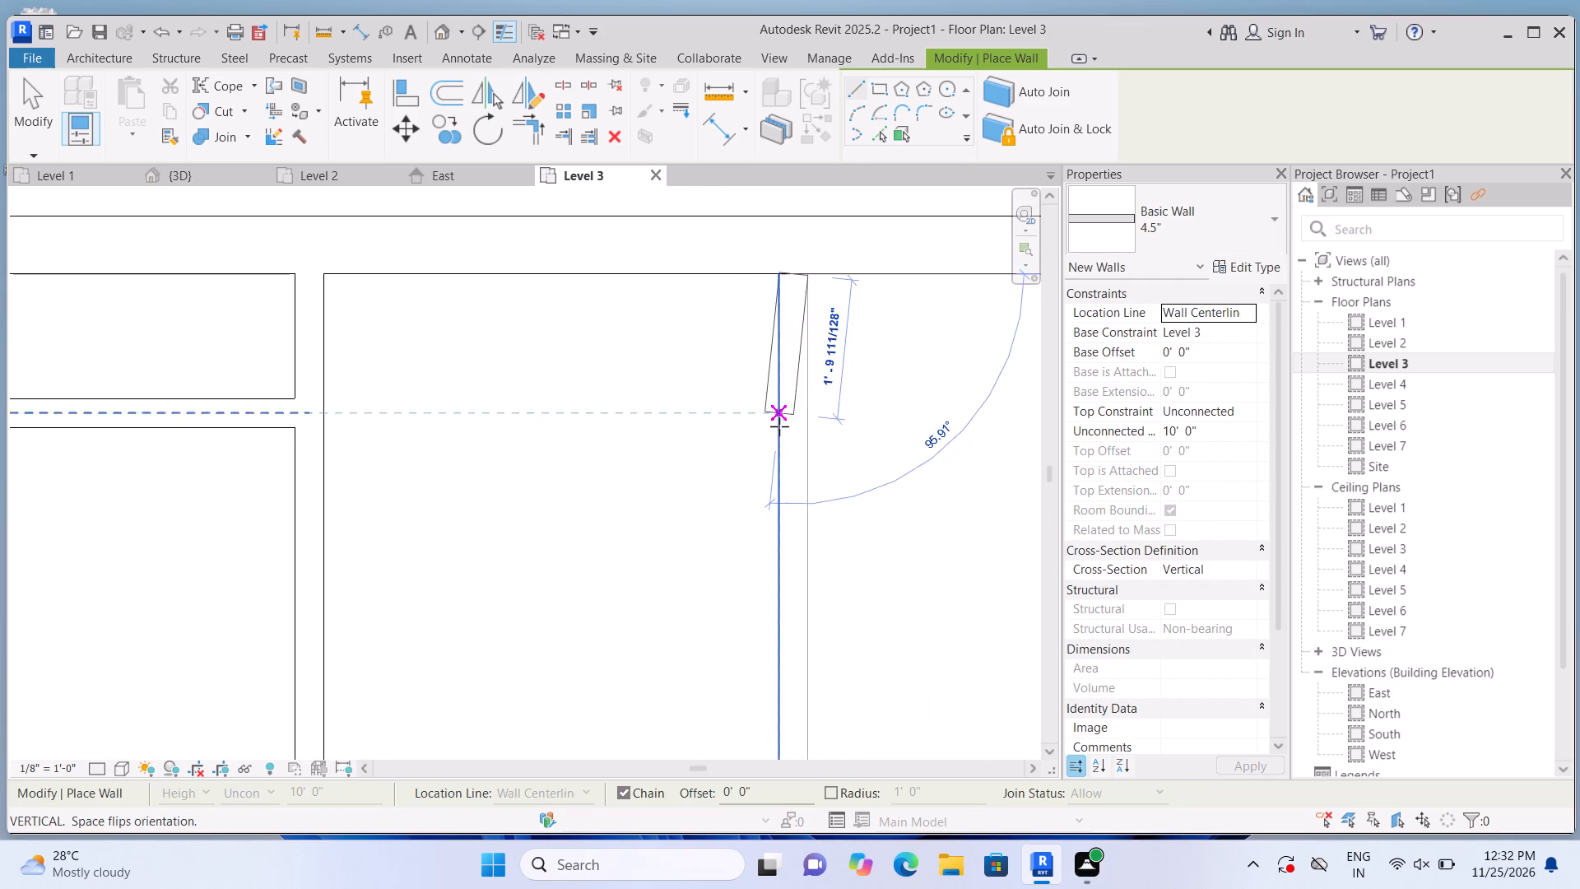
scroll(777, 430, down, 8)
scroll(771, 551, down, 3)
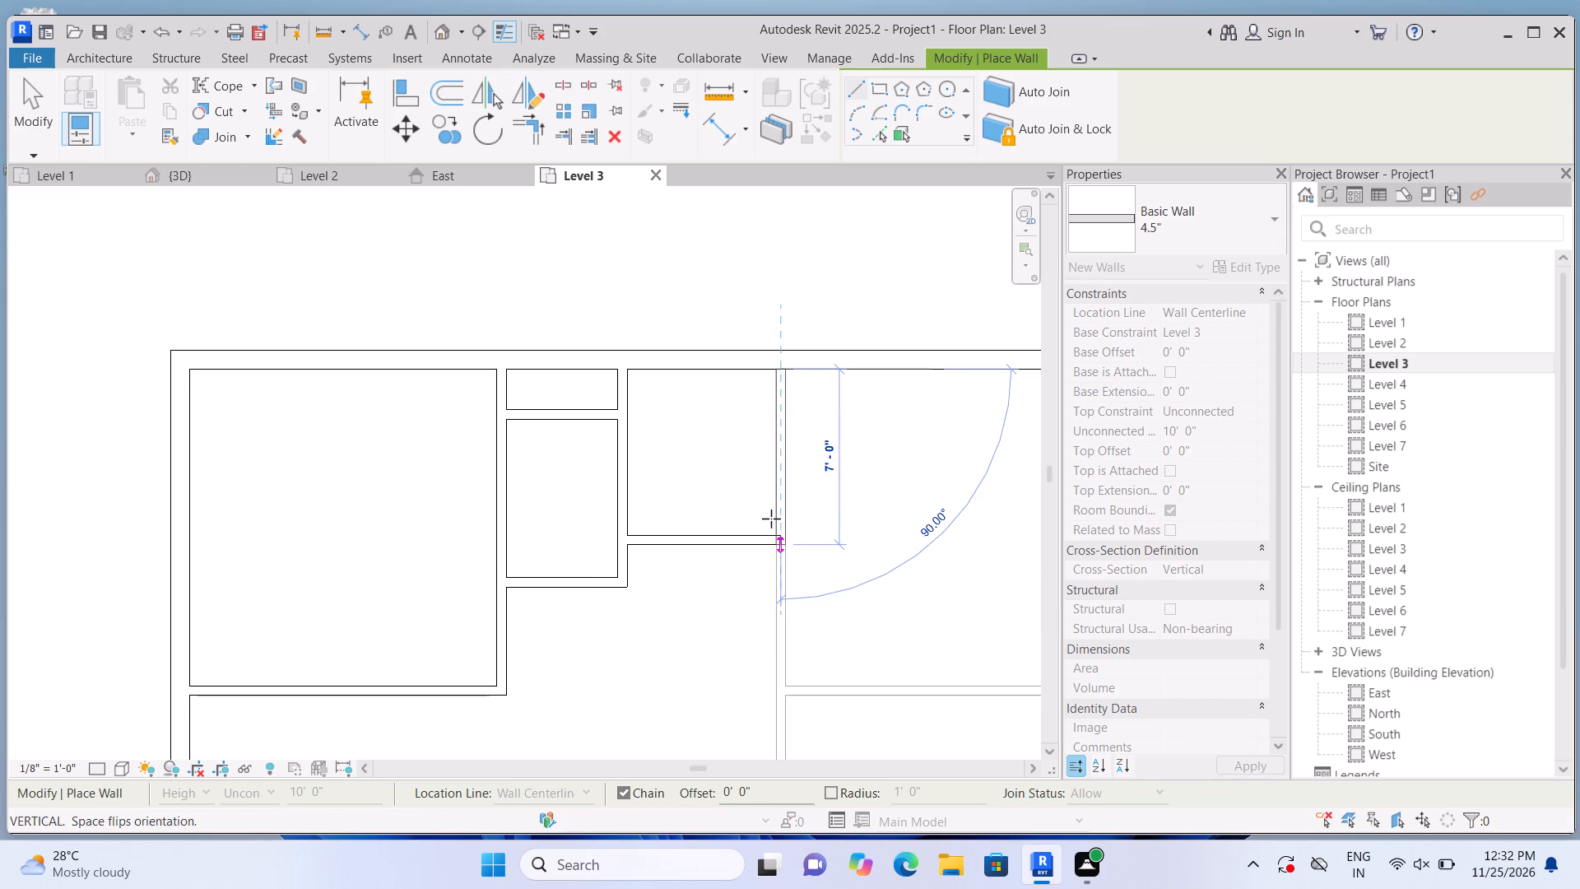
scroll(776, 649, up, 5)
middle_drag(788, 679, 774, 600)
scroll(760, 623, up, 7)
middle_drag(776, 561, 777, 492)
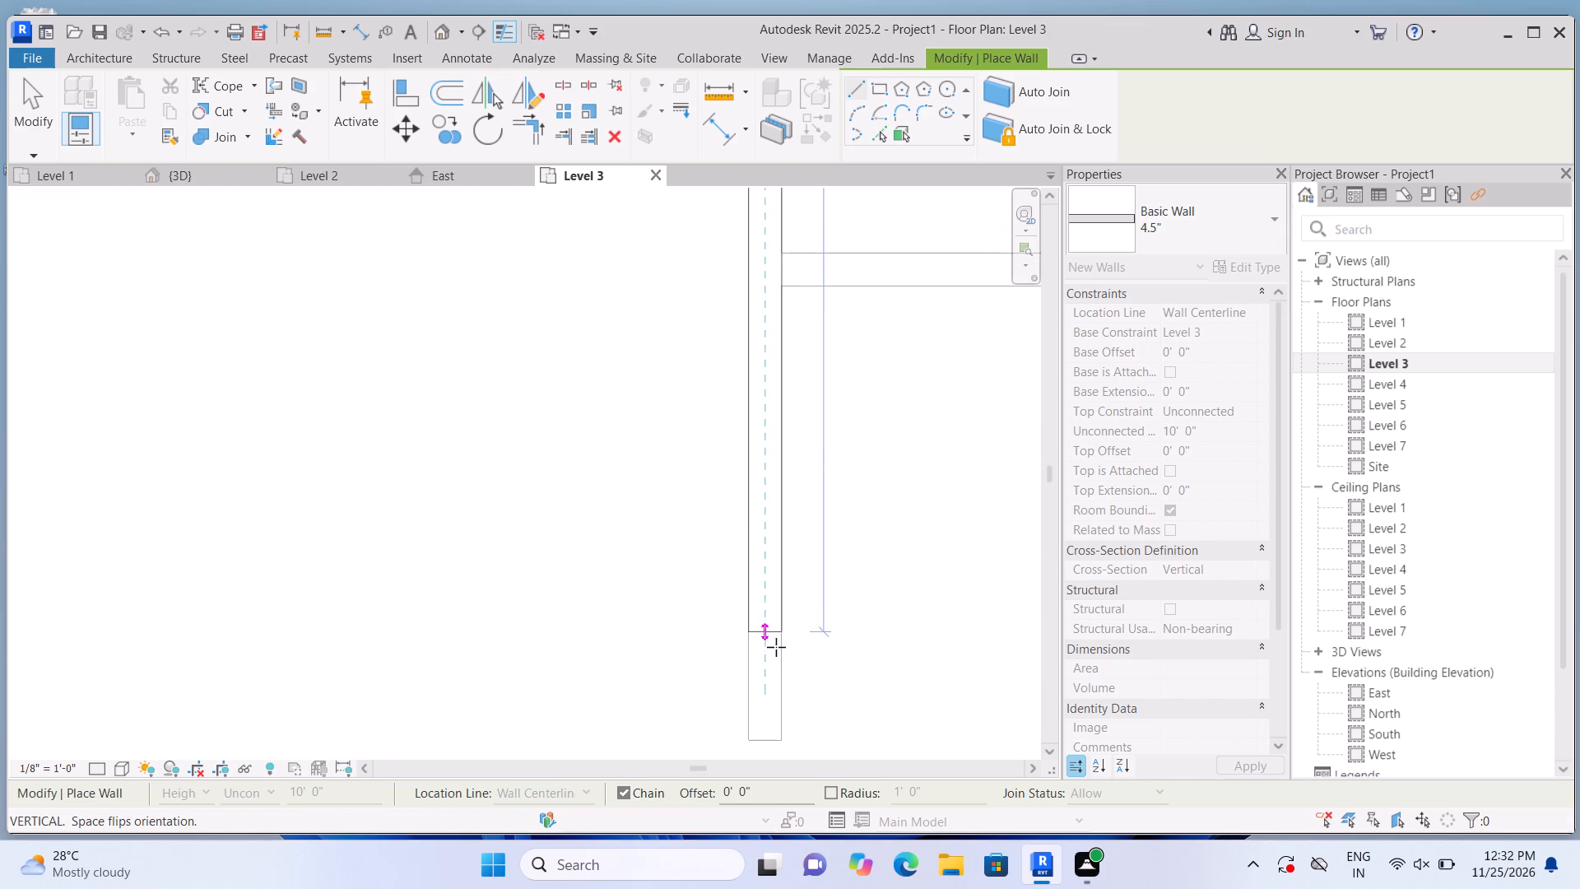
scroll(776, 663, down, 1)
click(774, 726)
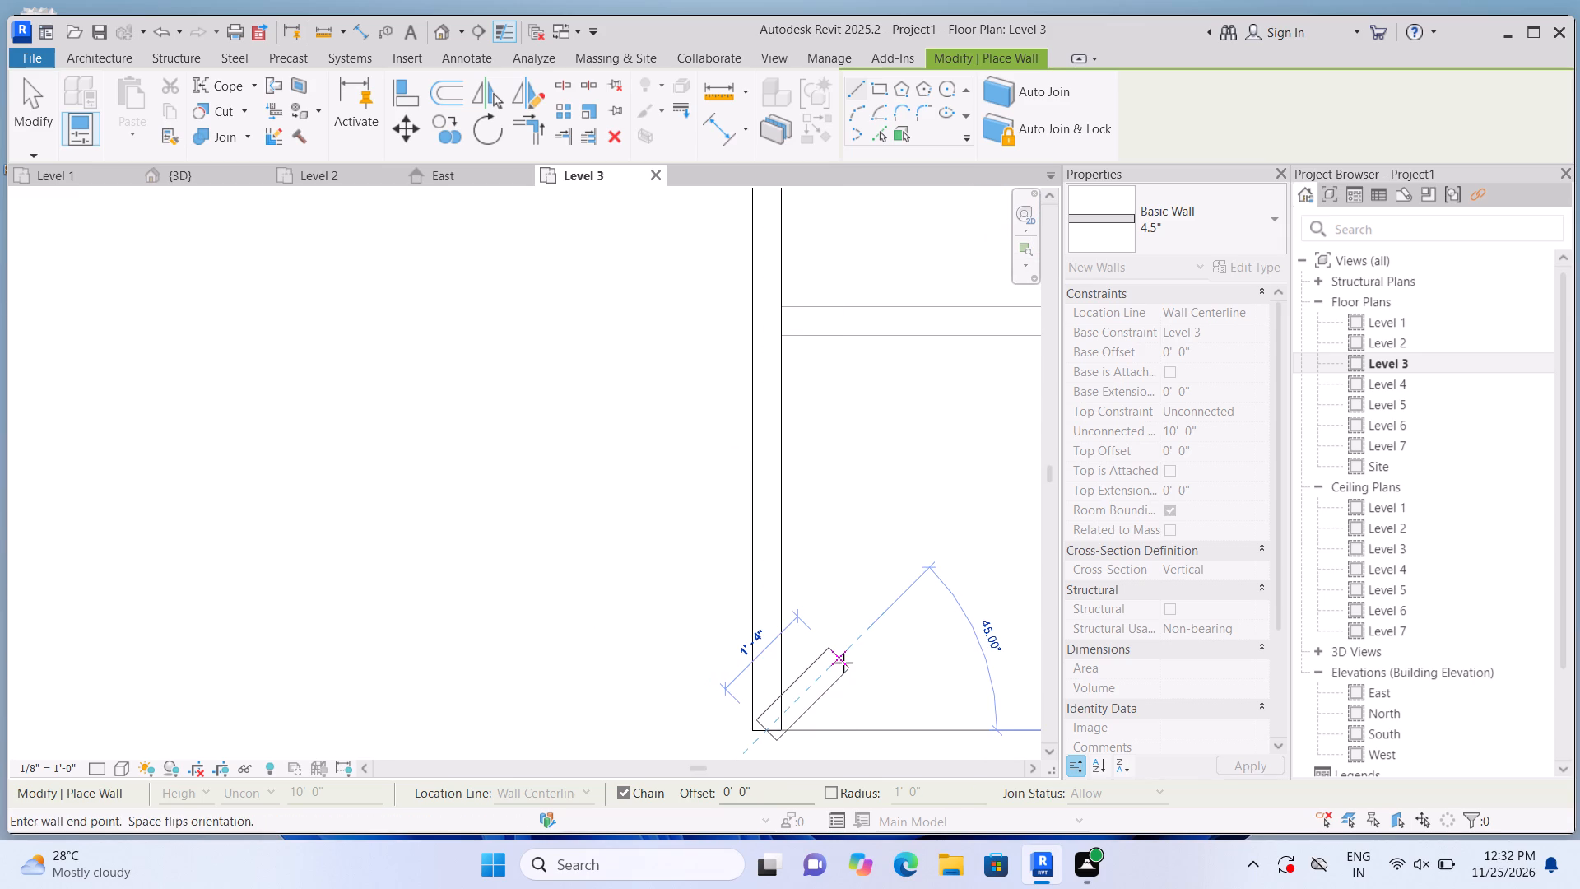
key(Escape)
Draw a 4.5" wall east from the long central partition along the north-east room's south underlay partition to the east exterior wall.
scroll(764, 617, down, 3)
middle_drag(839, 538, 625, 625)
scroll(630, 600, up, 1)
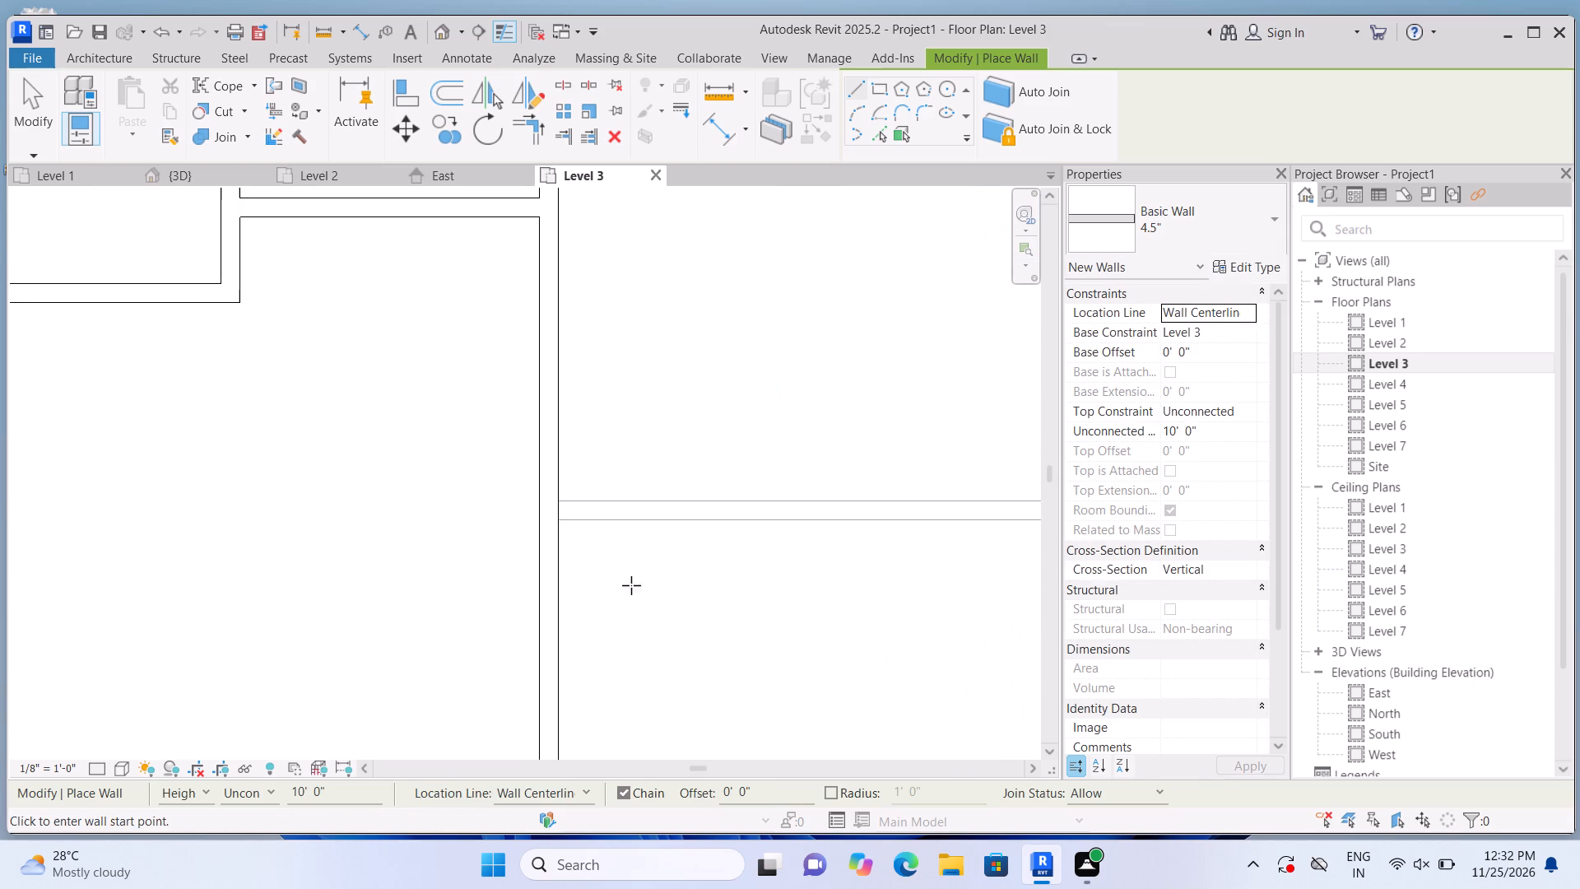
scroll(631, 585, up, 2)
scroll(540, 492, up, 3)
click(515, 468)
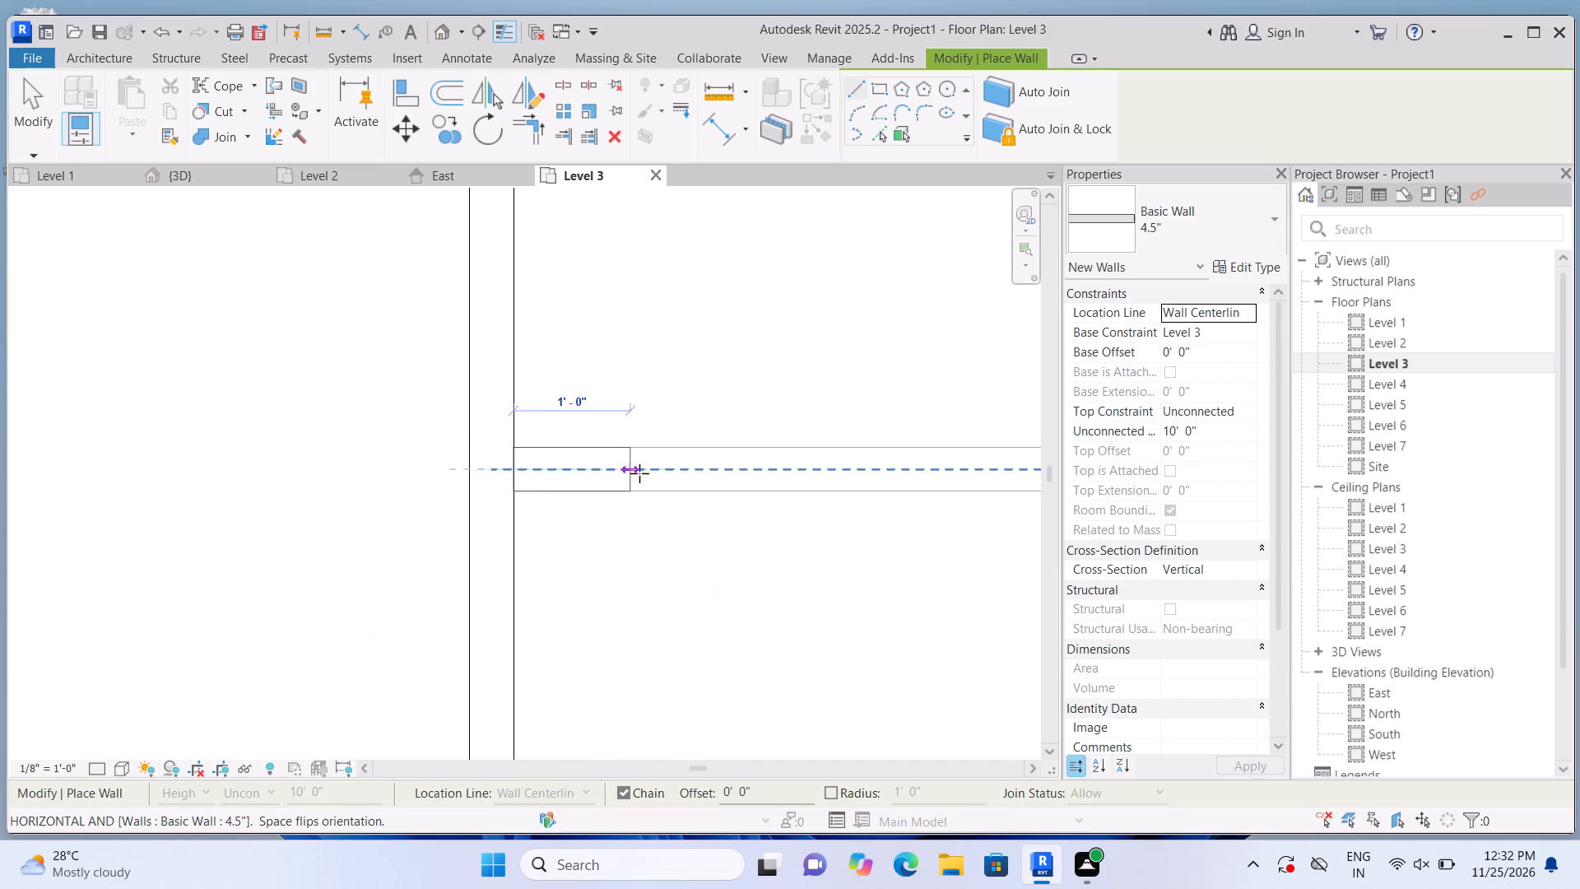
scroll(639, 477, down, 12)
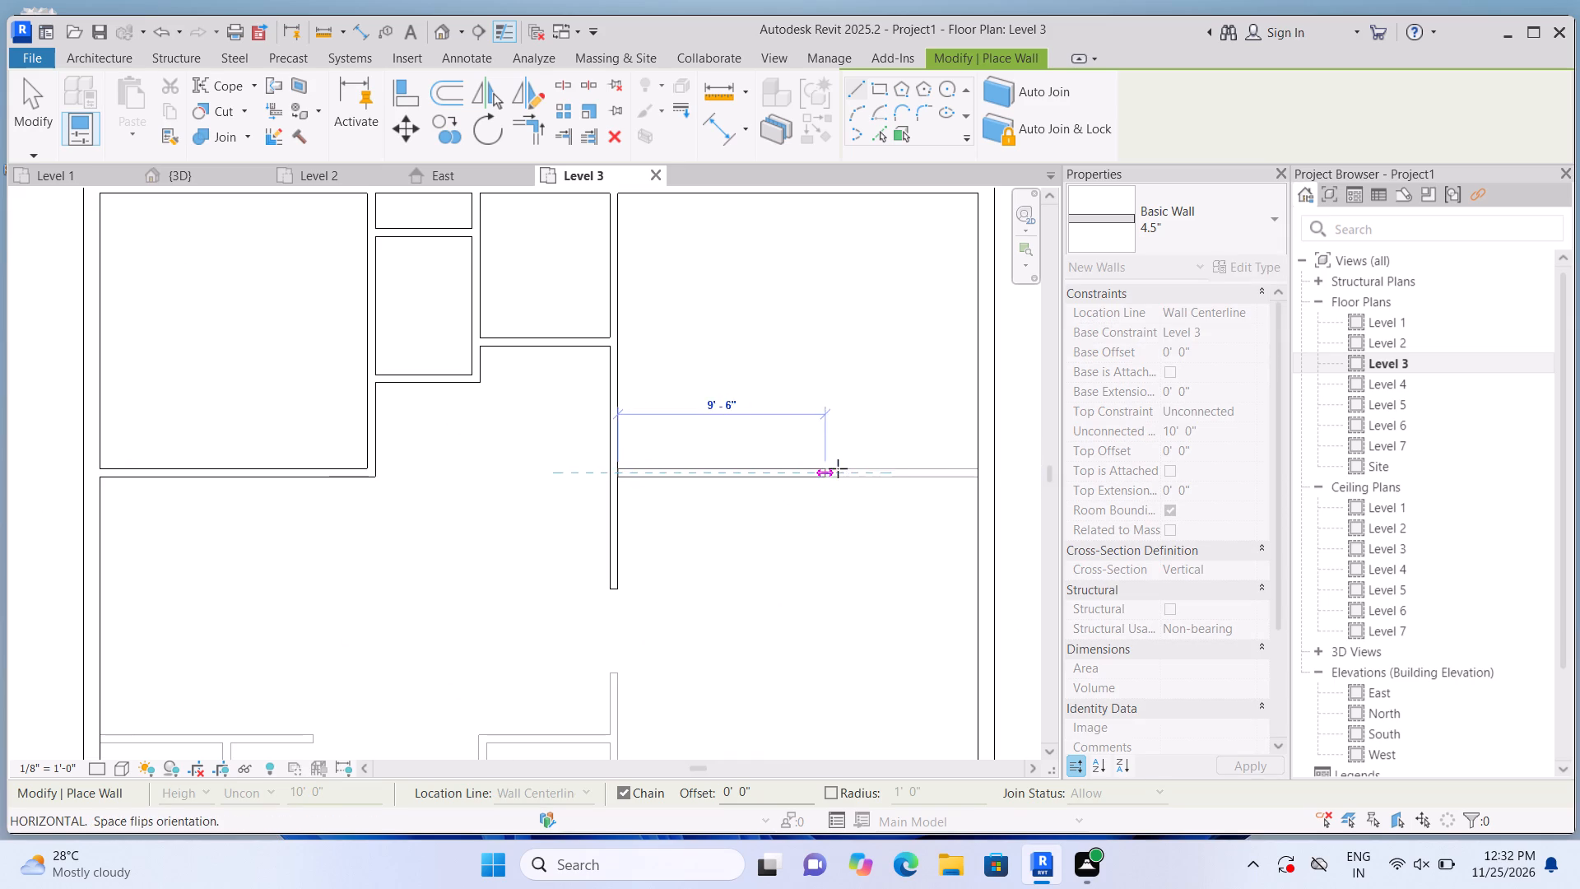
scroll(982, 471, up, 9)
click(984, 471)
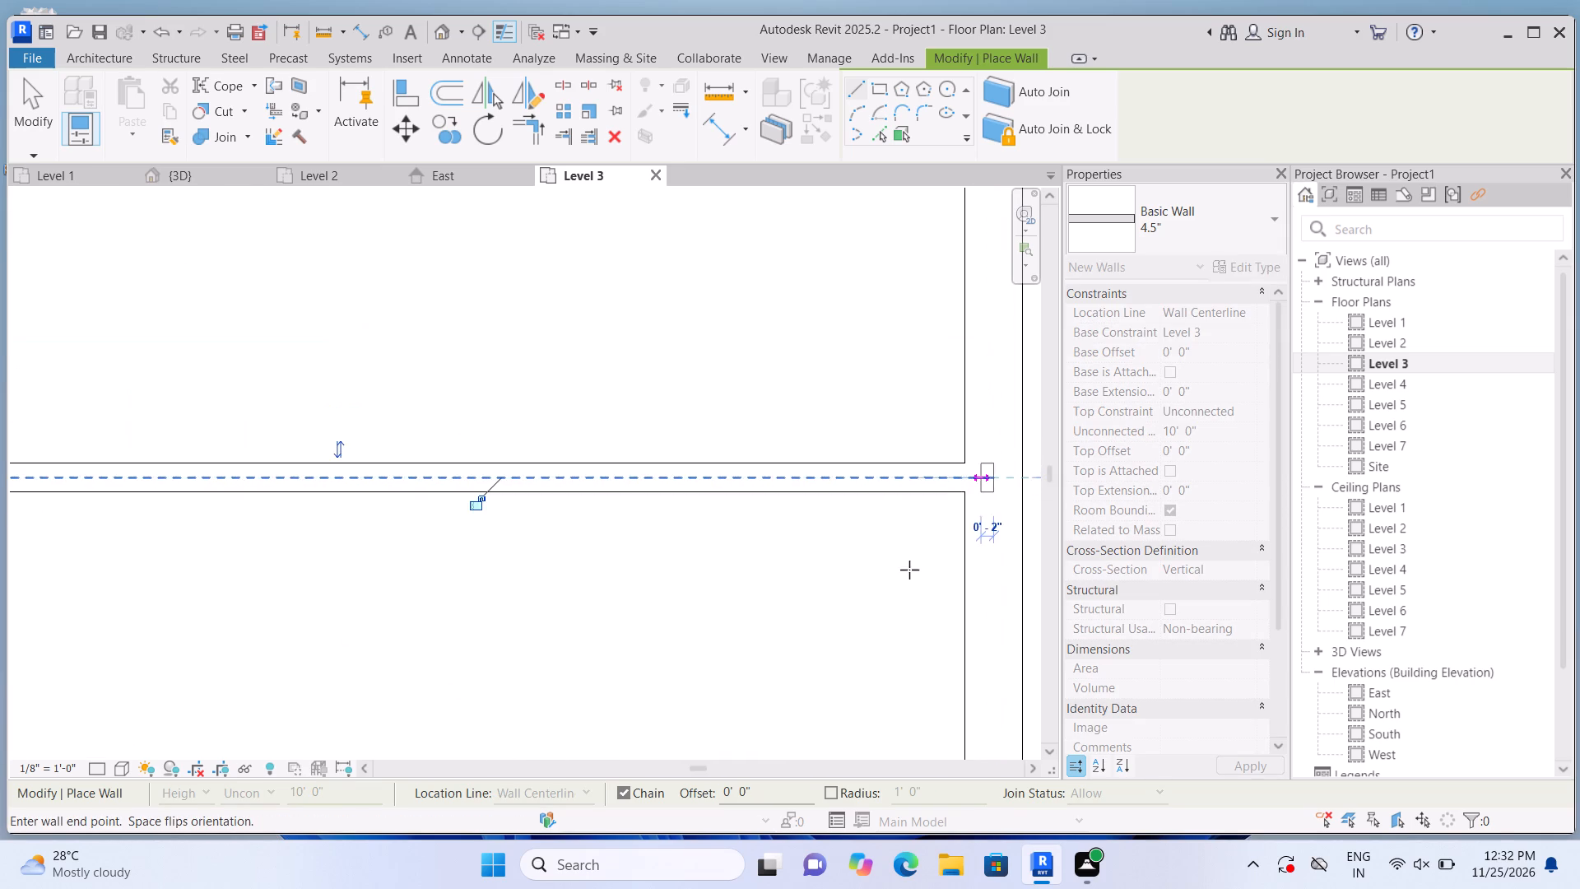
key(Escape)
Draw a 4.5" wall north from the south exterior wall along the southern central underlay partition to its free end at the opening.
scroll(870, 530, down, 8)
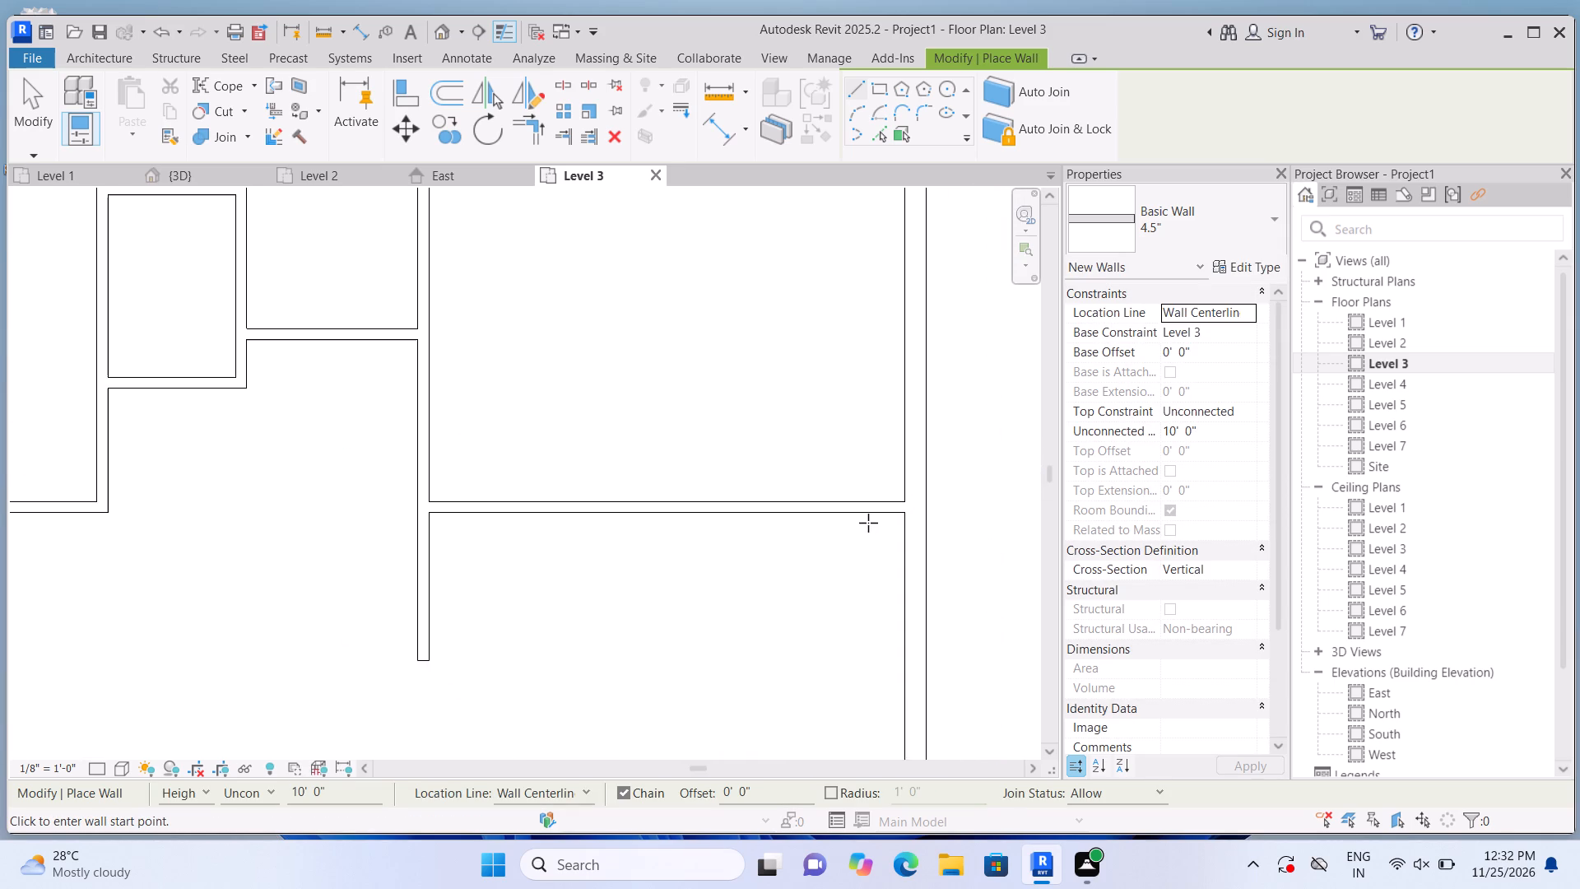
scroll(868, 523, down, 5)
middle_drag(617, 649, 595, 405)
scroll(794, 556, up, 4)
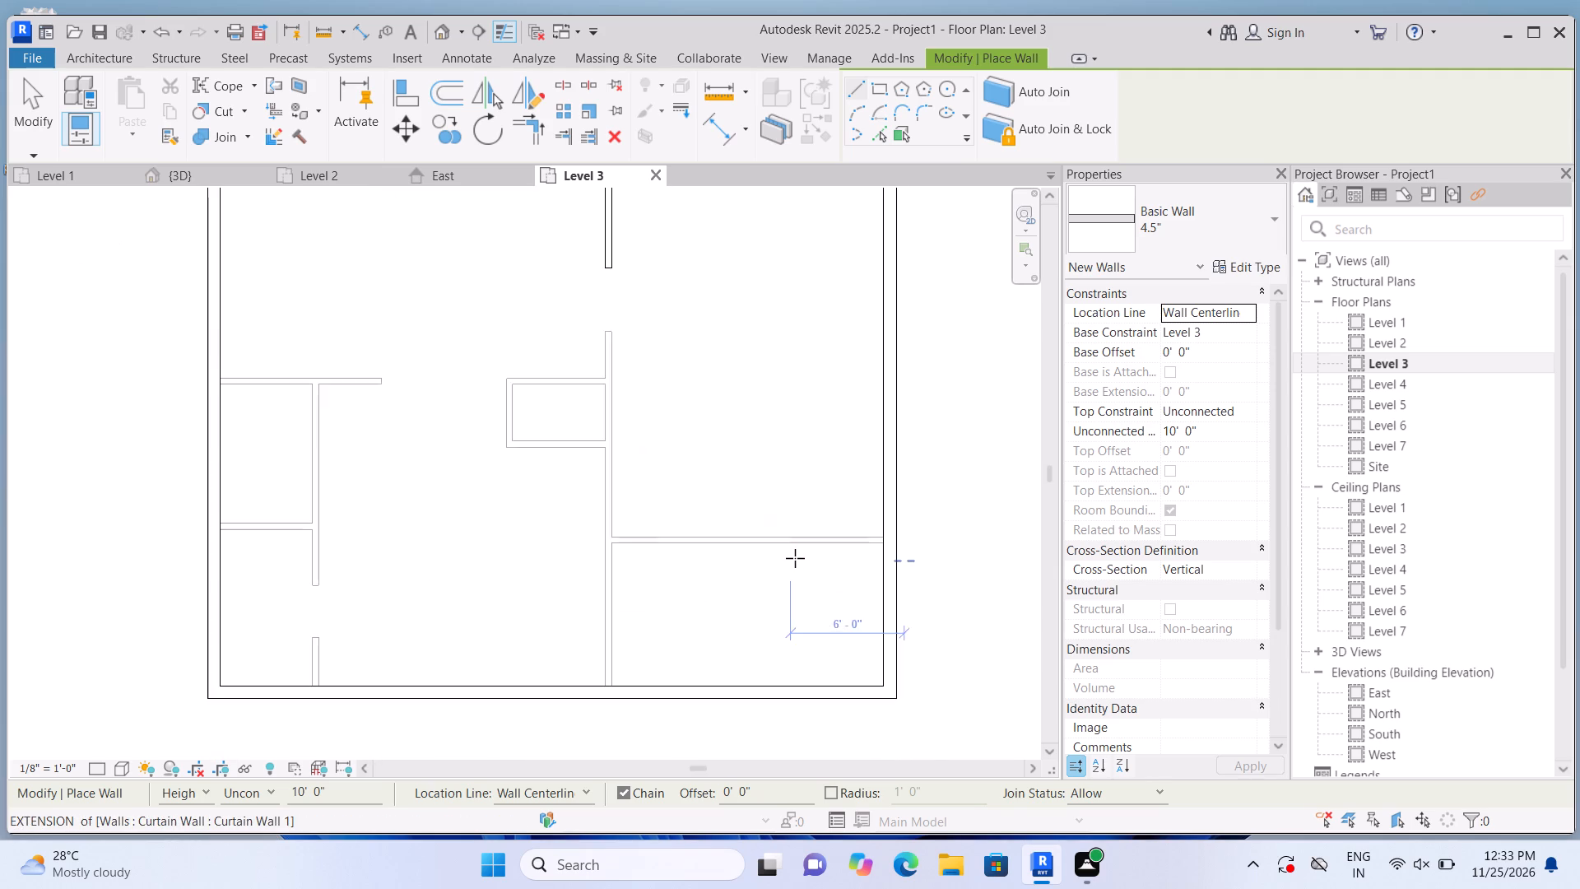
scroll(795, 558, up, 2)
middle_drag(493, 647, 569, 478)
scroll(538, 529, up, 6)
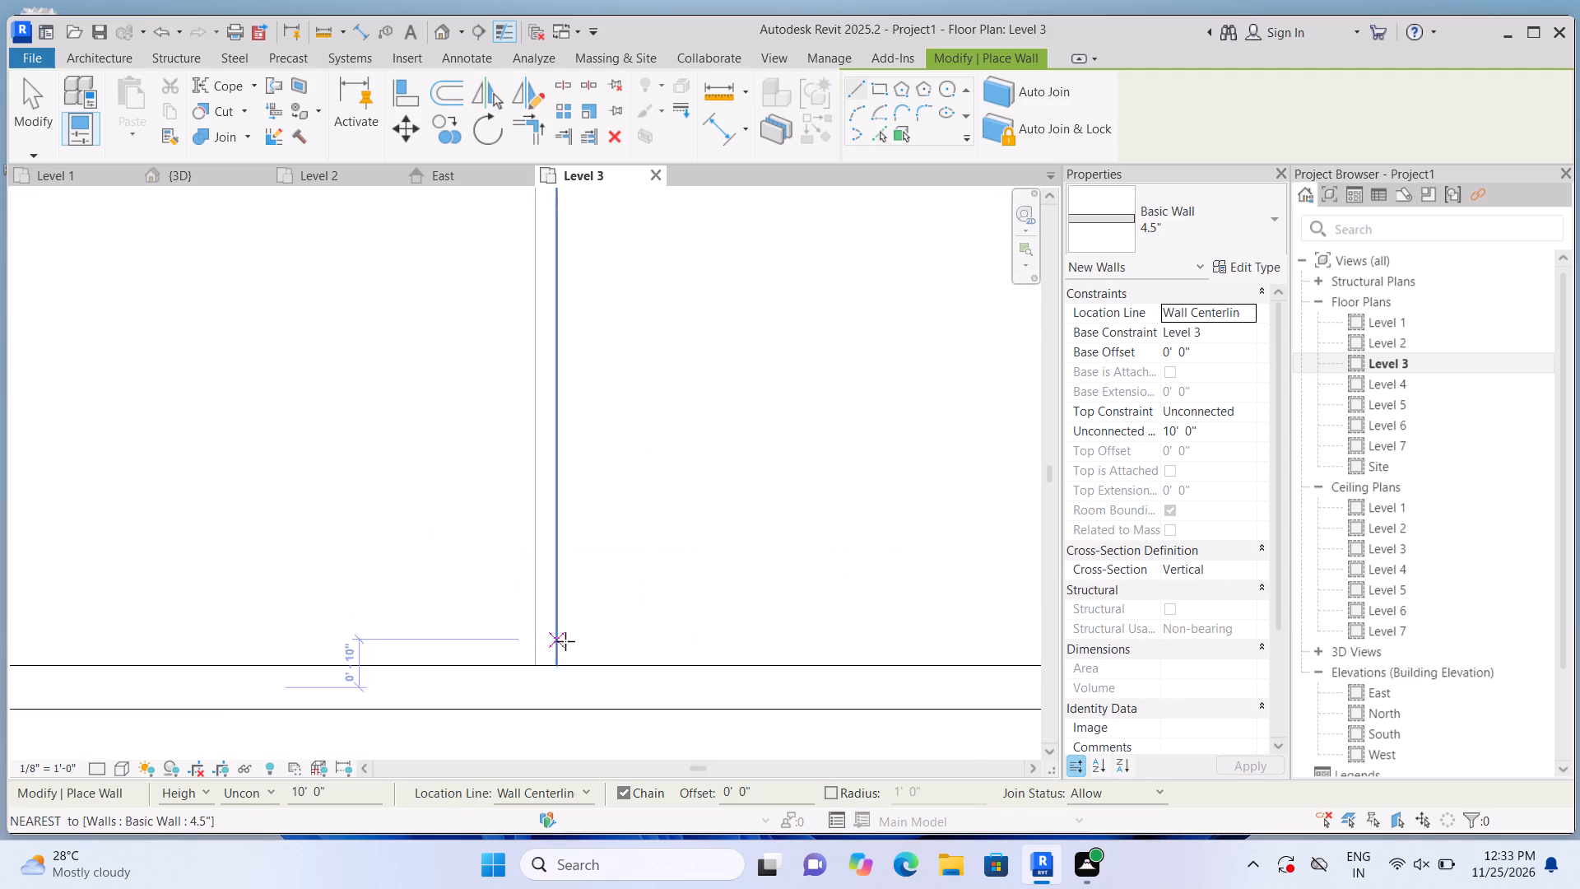
click(542, 673)
scroll(549, 489, down, 4)
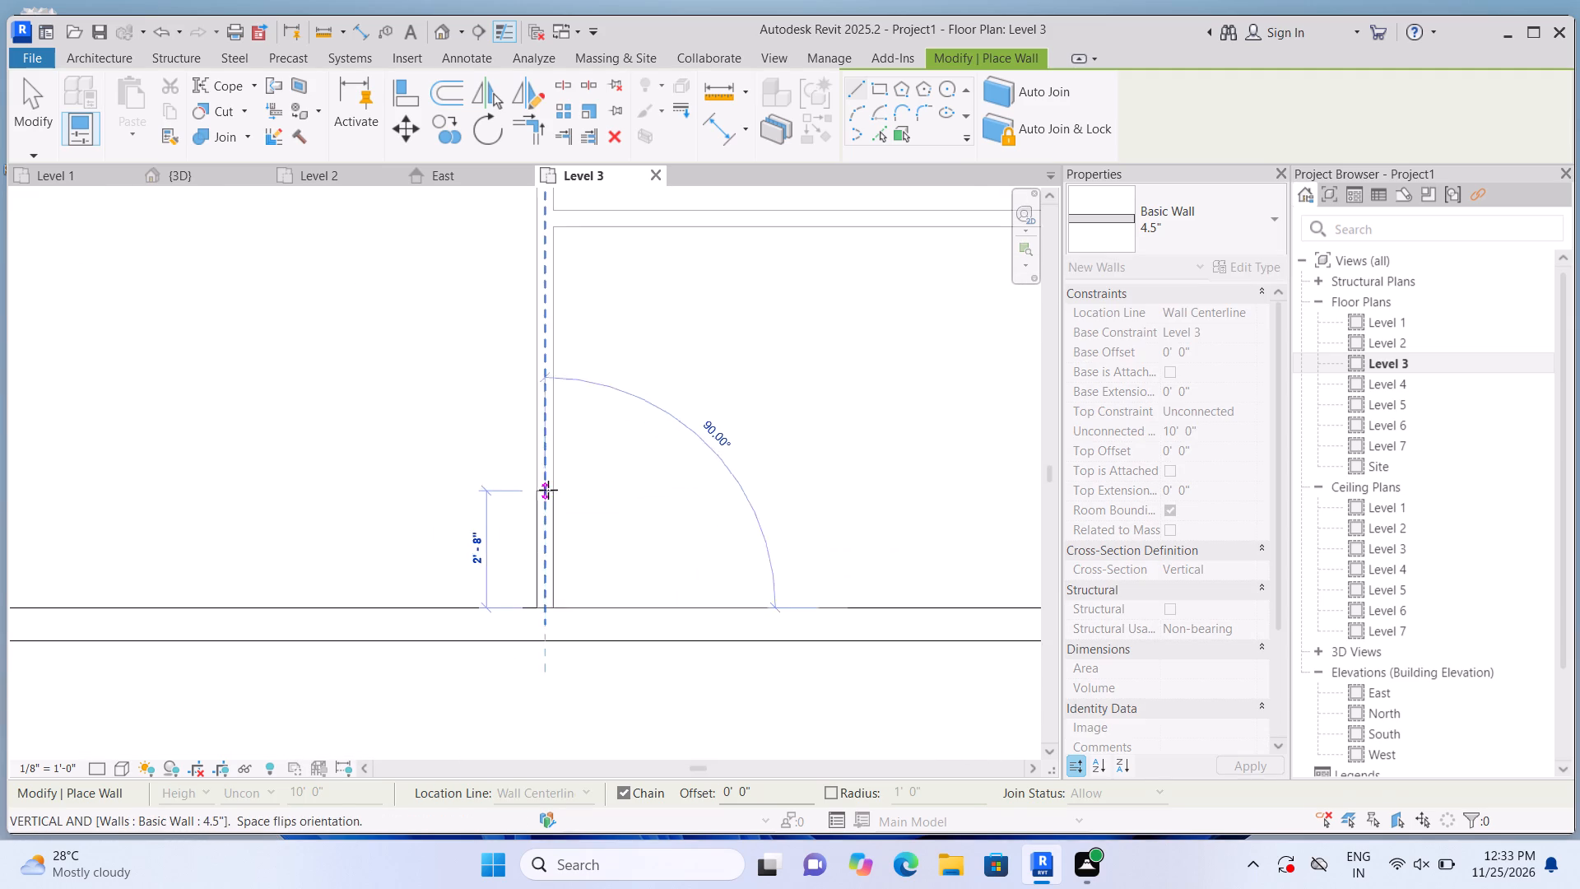
scroll(548, 490, down, 2)
middle_drag(561, 441, 565, 731)
scroll(533, 528, up, 2)
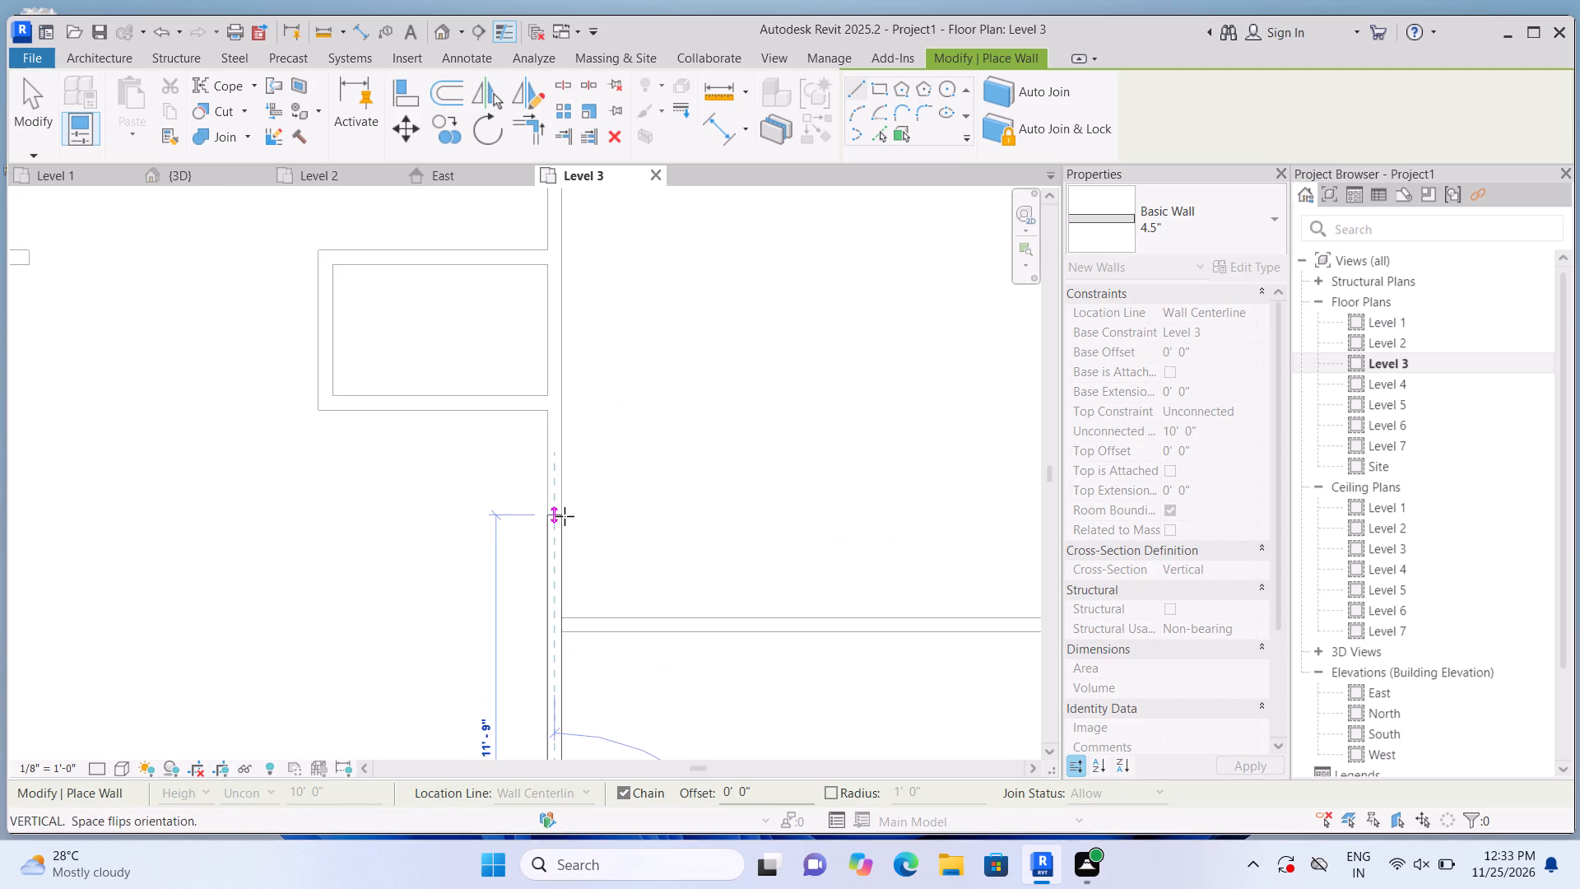
middle_drag(565, 516, 573, 739)
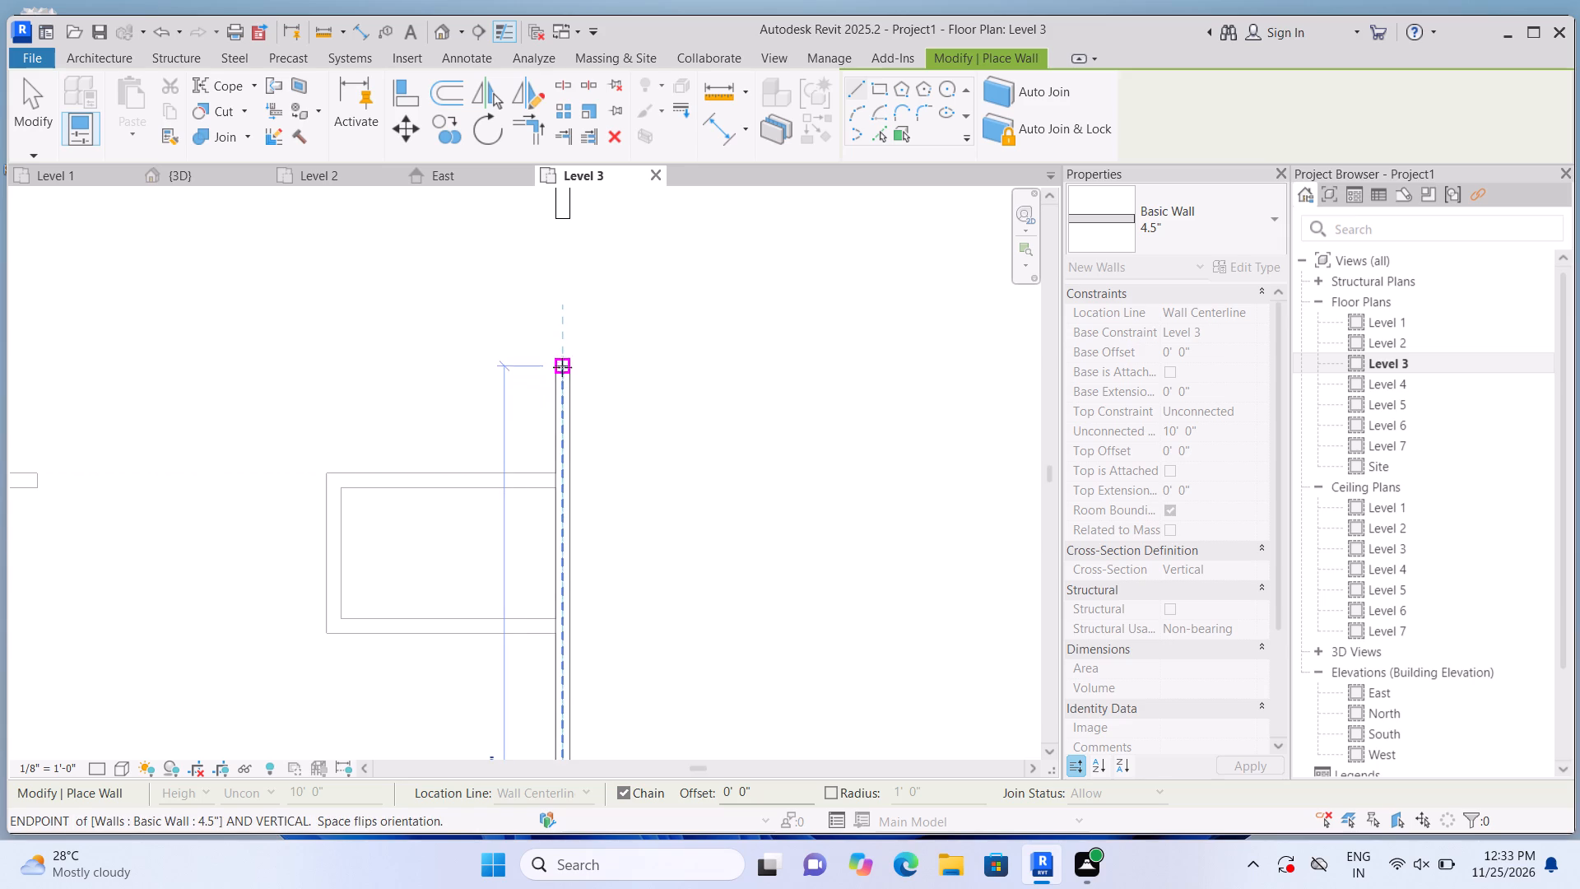
click(564, 363)
key(Escape)
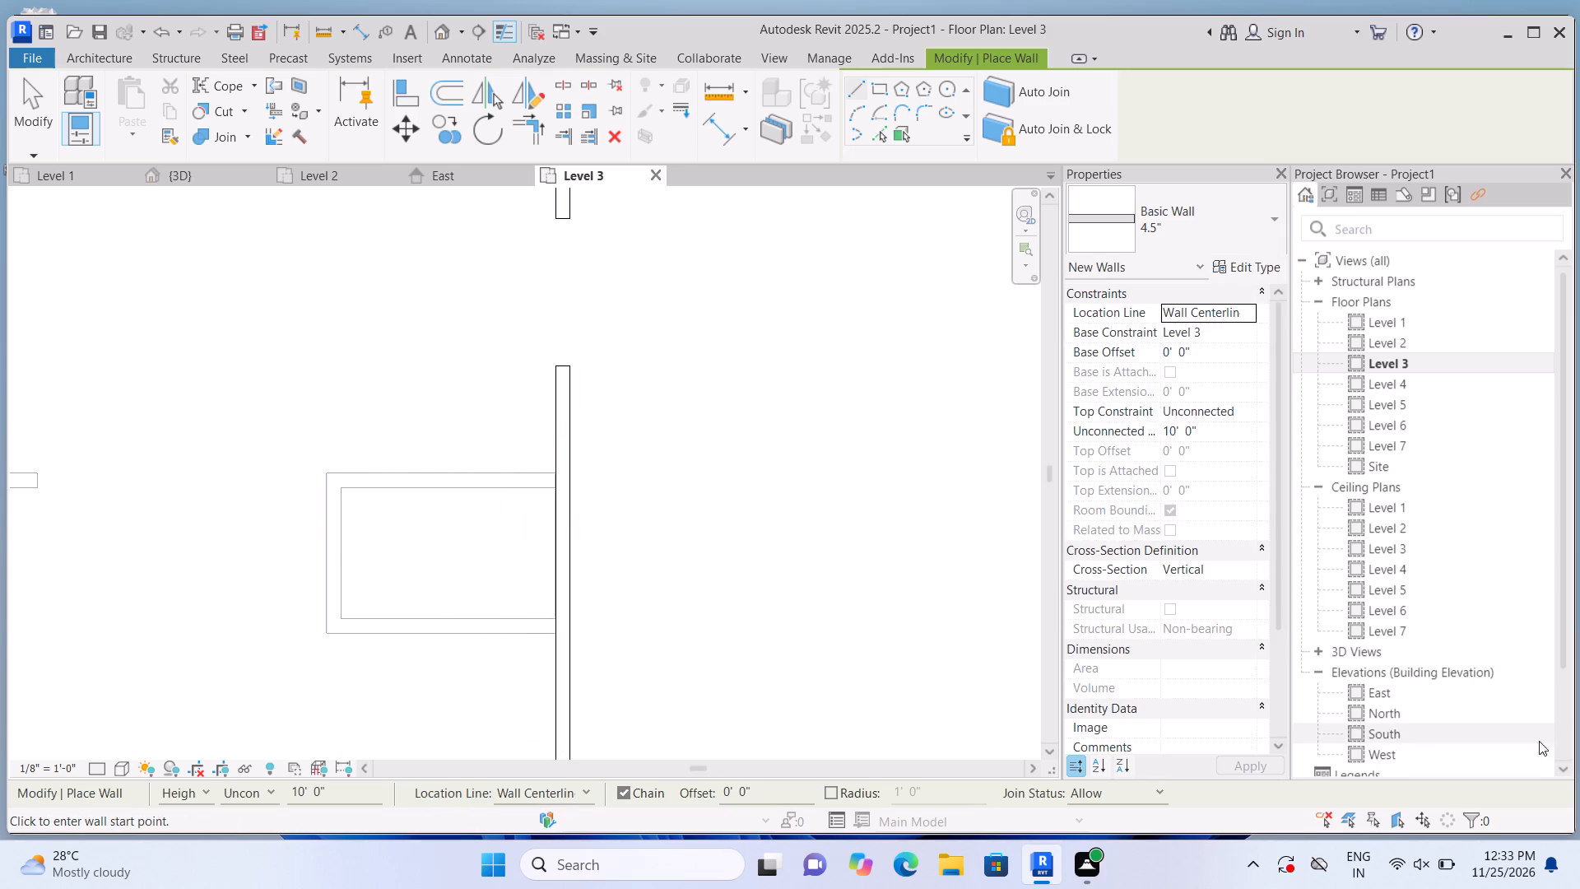
Draw a 4.5" wall about 6'-0" long east along the small central room's north underlay partition to the southern central partition.
scroll(1418, 737, up, 1)
scroll(1227, 704, up, 1)
scroll(342, 484, up, 4)
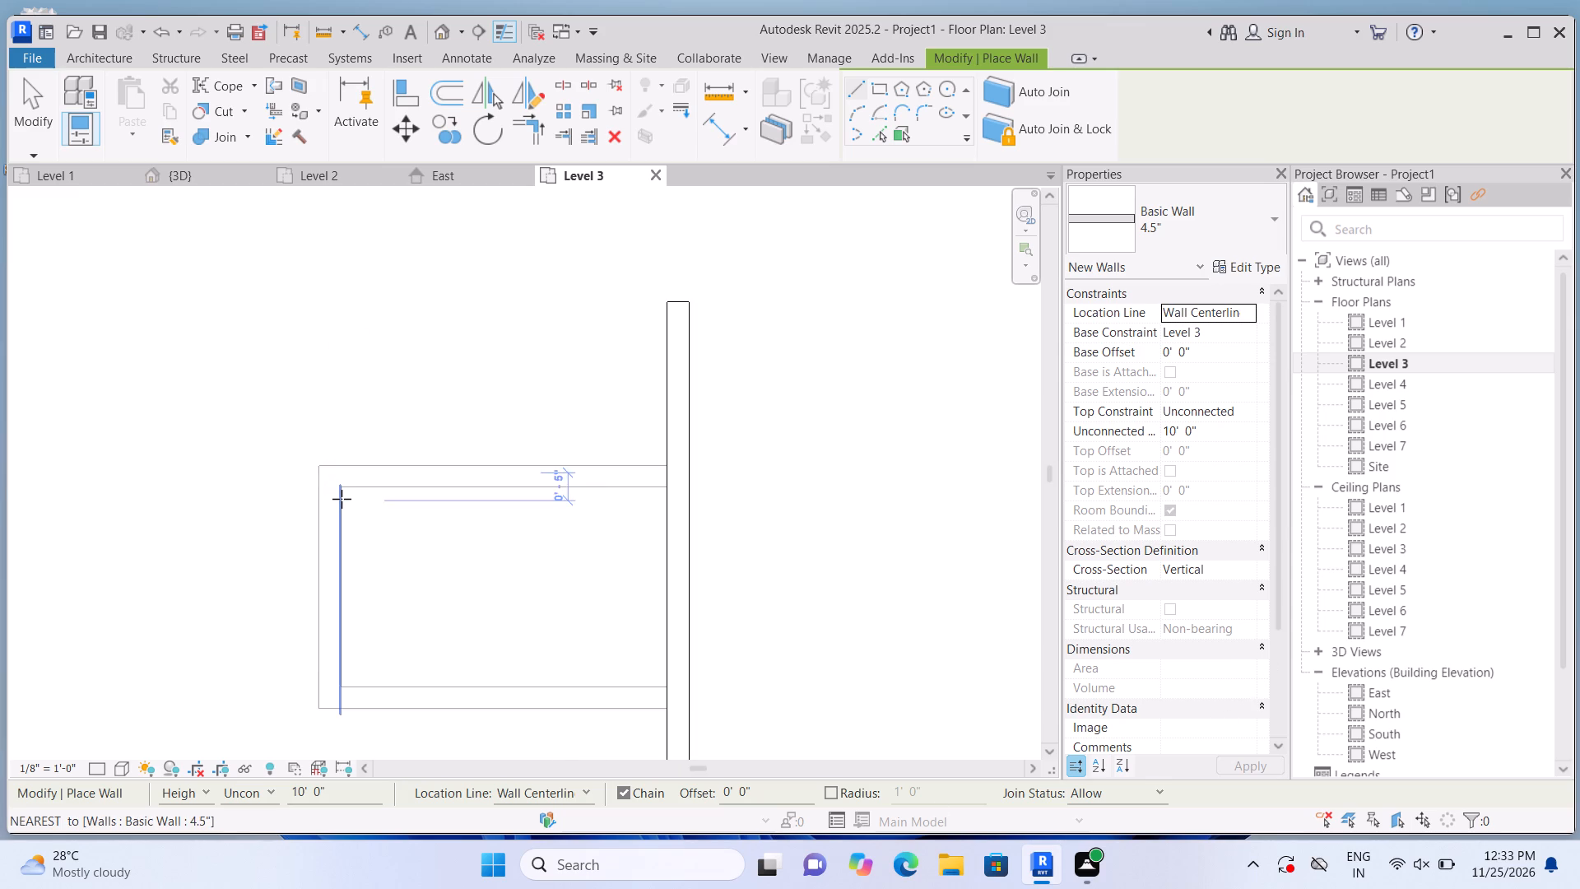
scroll(342, 499, up, 8)
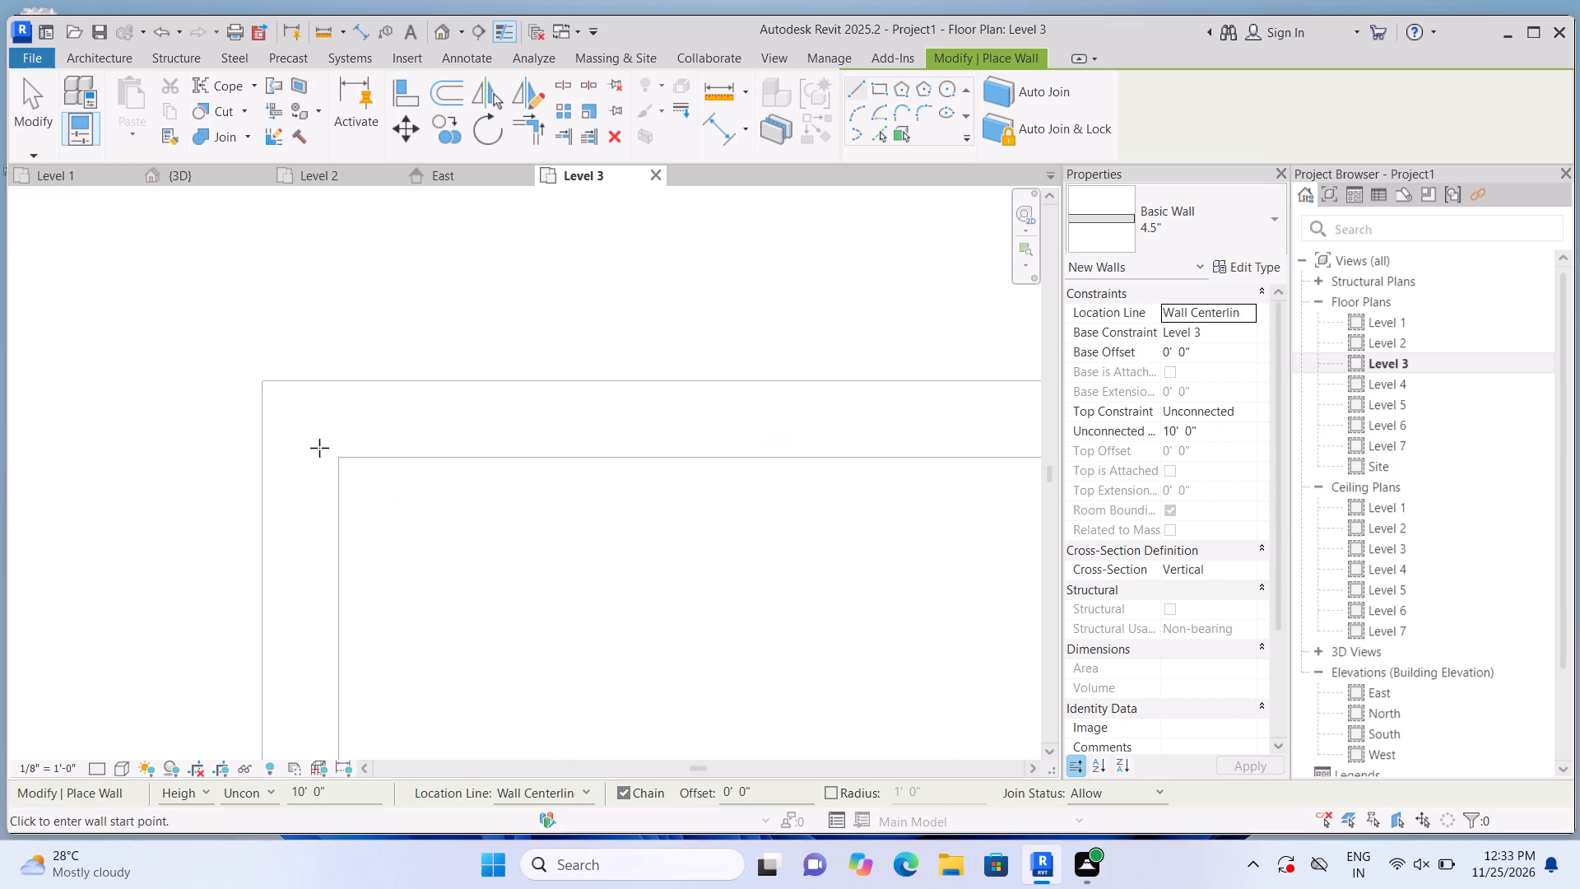
click(304, 417)
scroll(528, 412, down, 7)
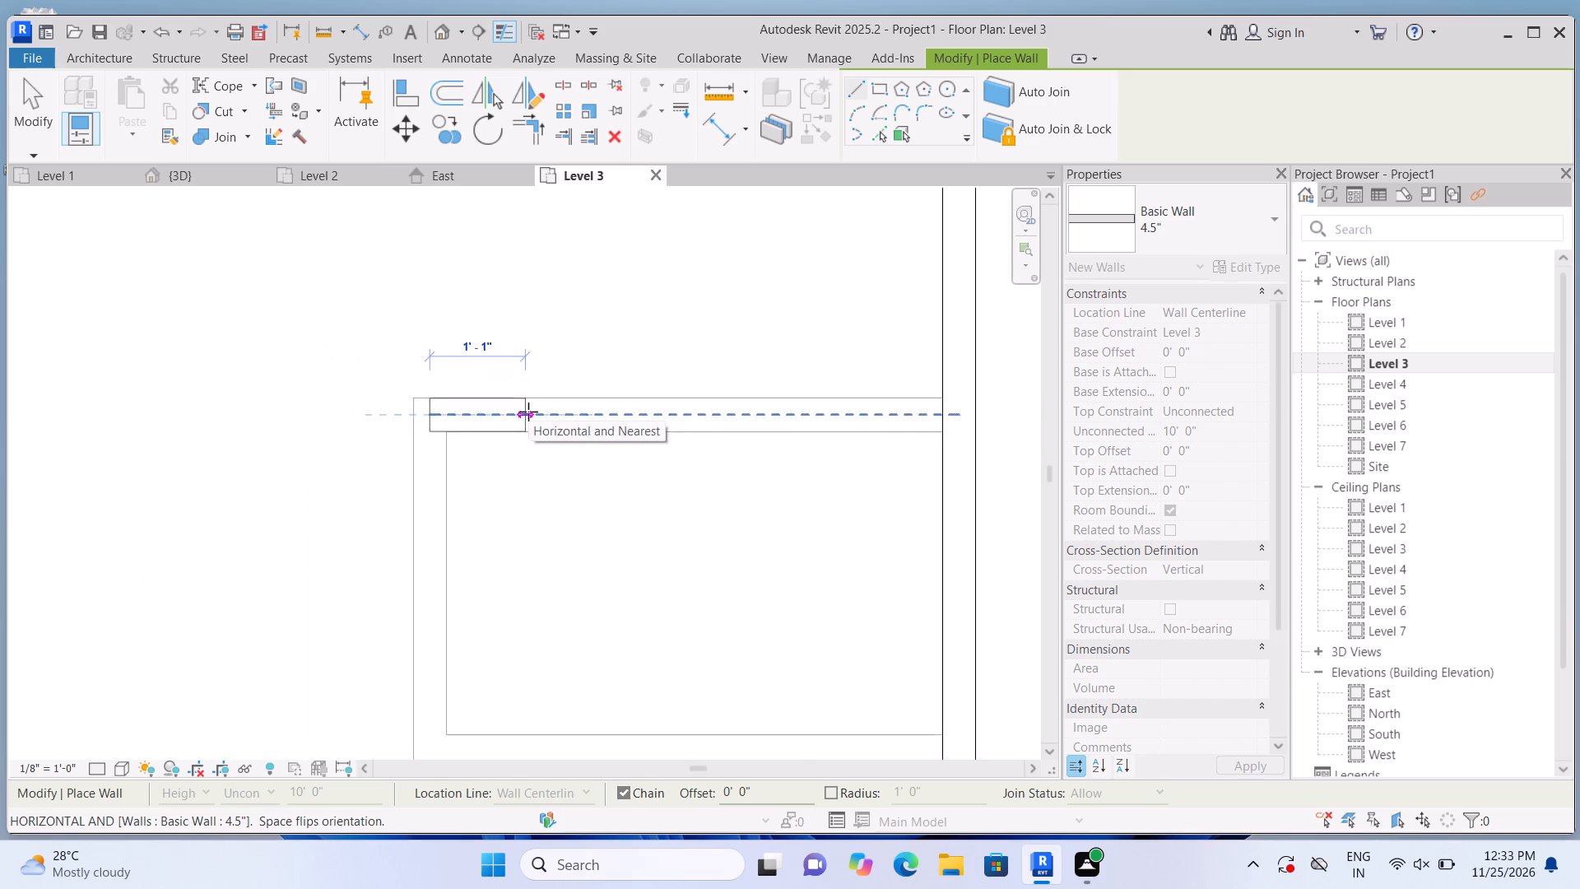
scroll(528, 412, down, 2)
scroll(788, 412, up, 6)
click(825, 408)
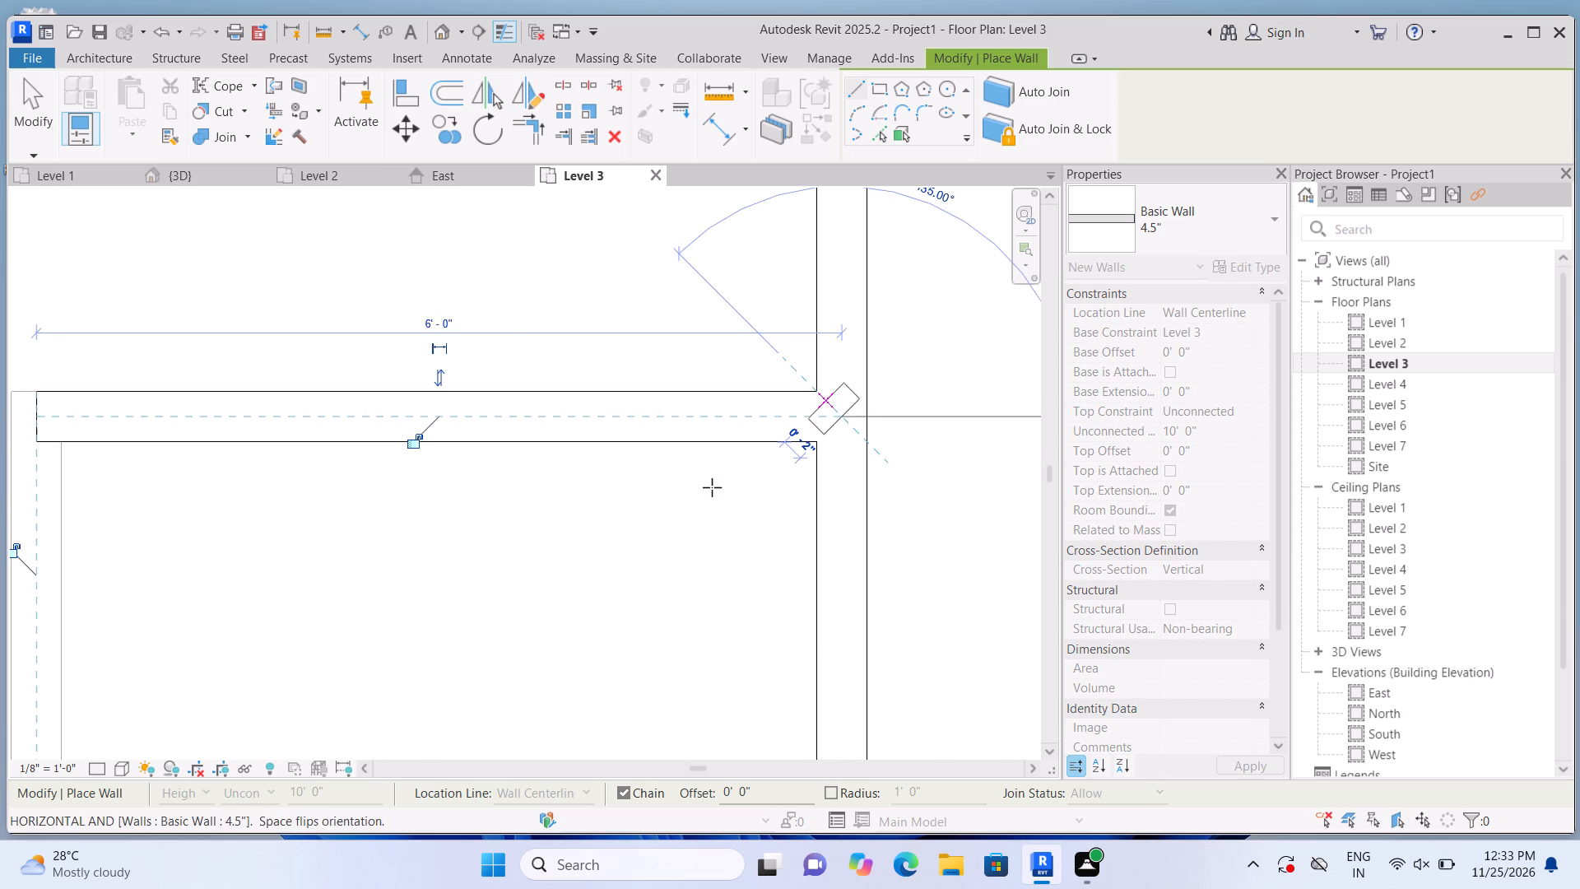
key(Escape)
Draw a 4.5" wall about 3'-9 3/4" south from the north wall's west end along the small central room's west underlay partition.
scroll(608, 515, down, 6)
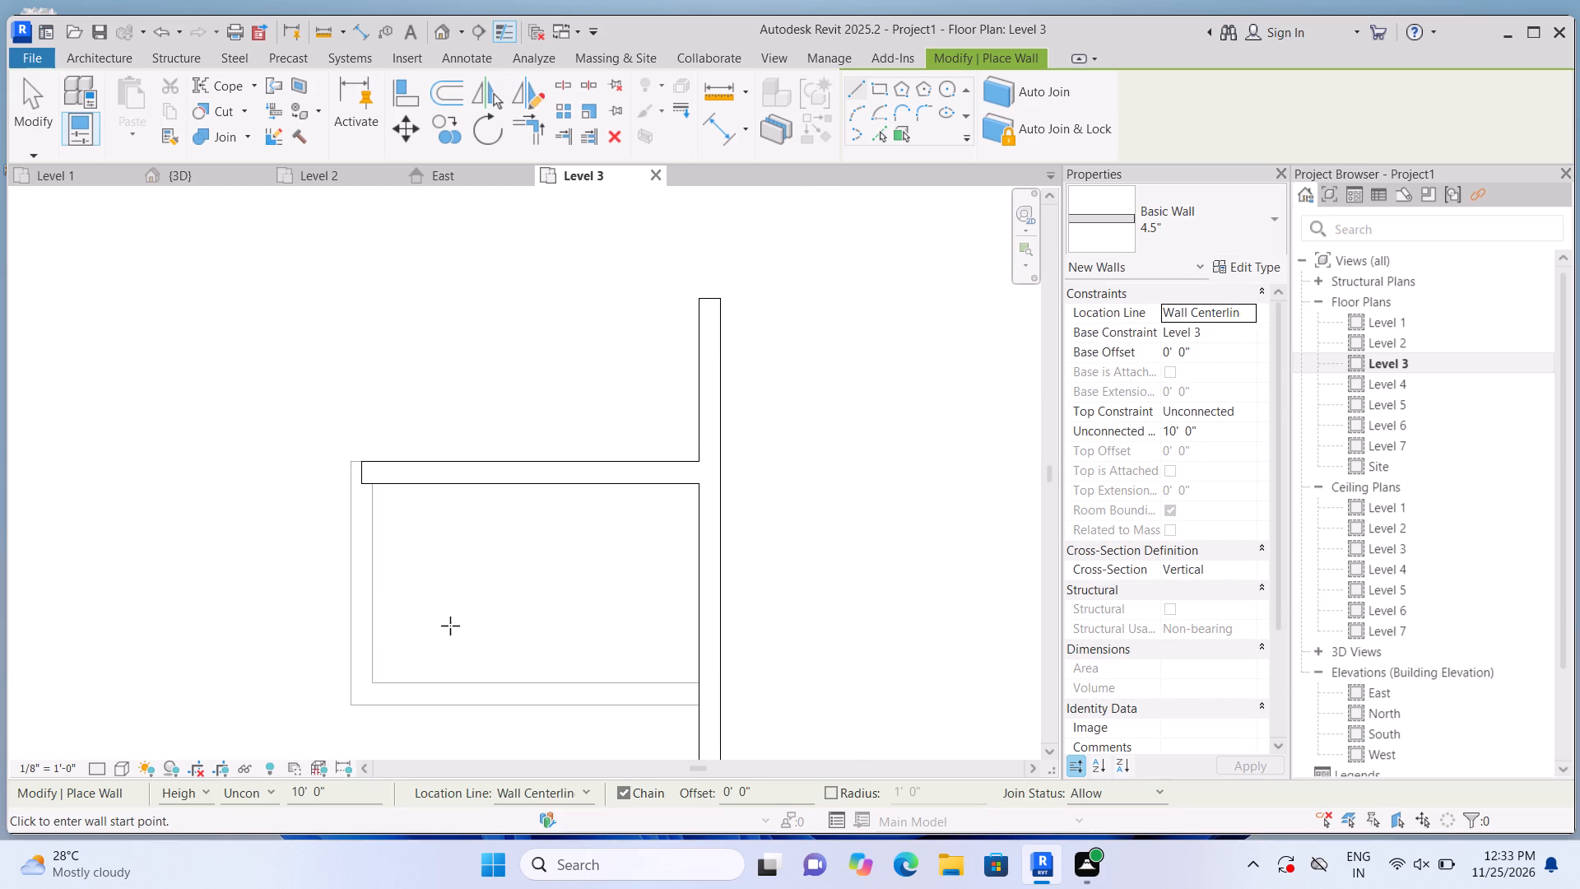
middle_drag(427, 620, 424, 440)
scroll(290, 305, up, 8)
click(451, 259)
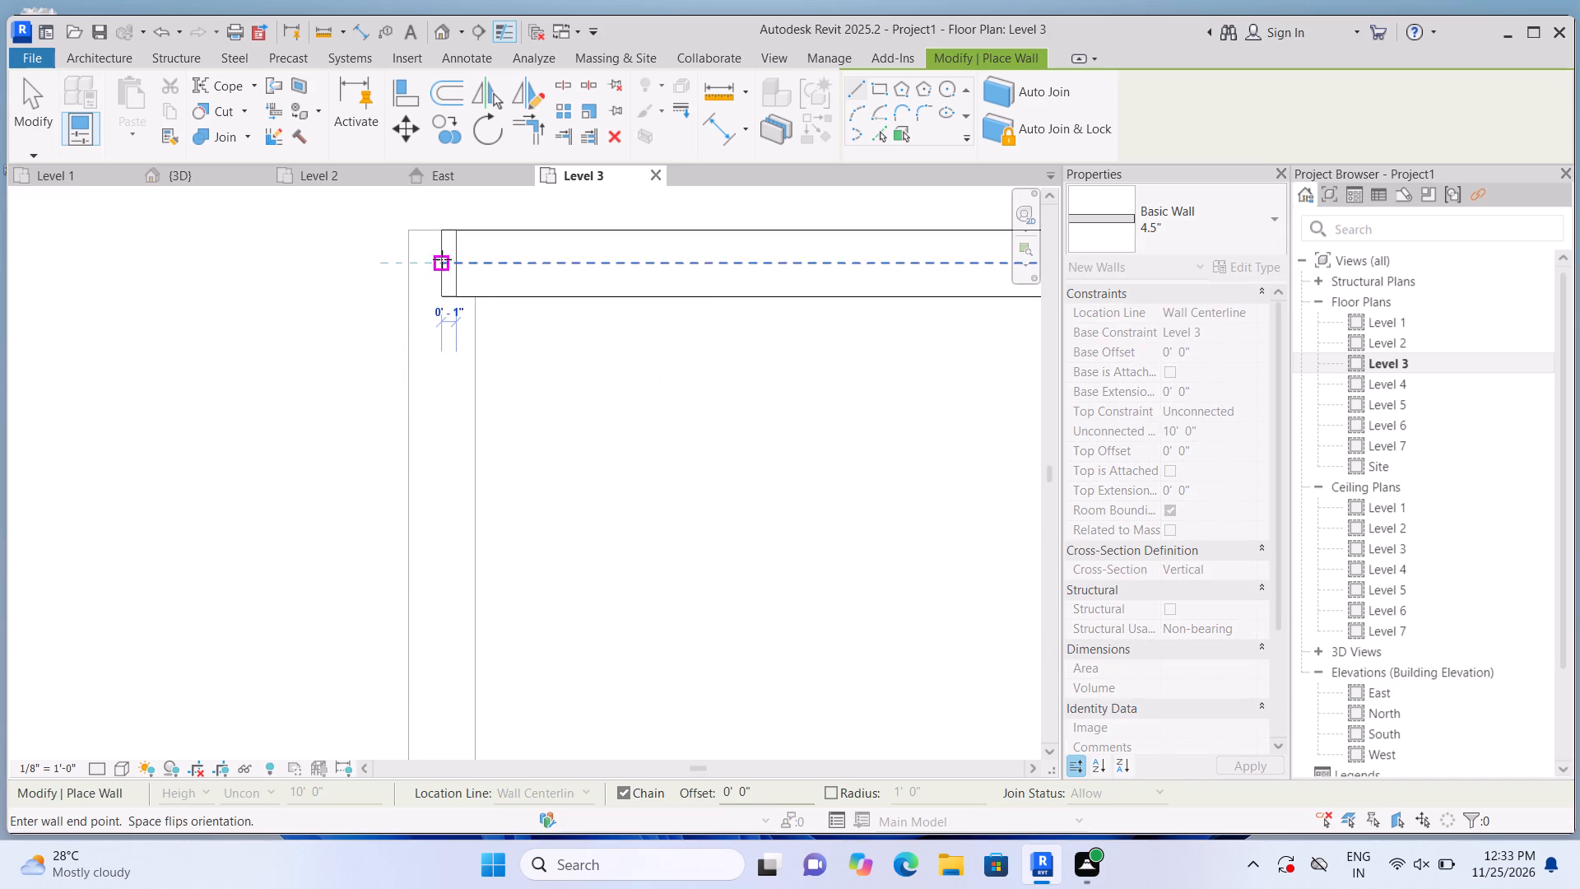
key(Escape)
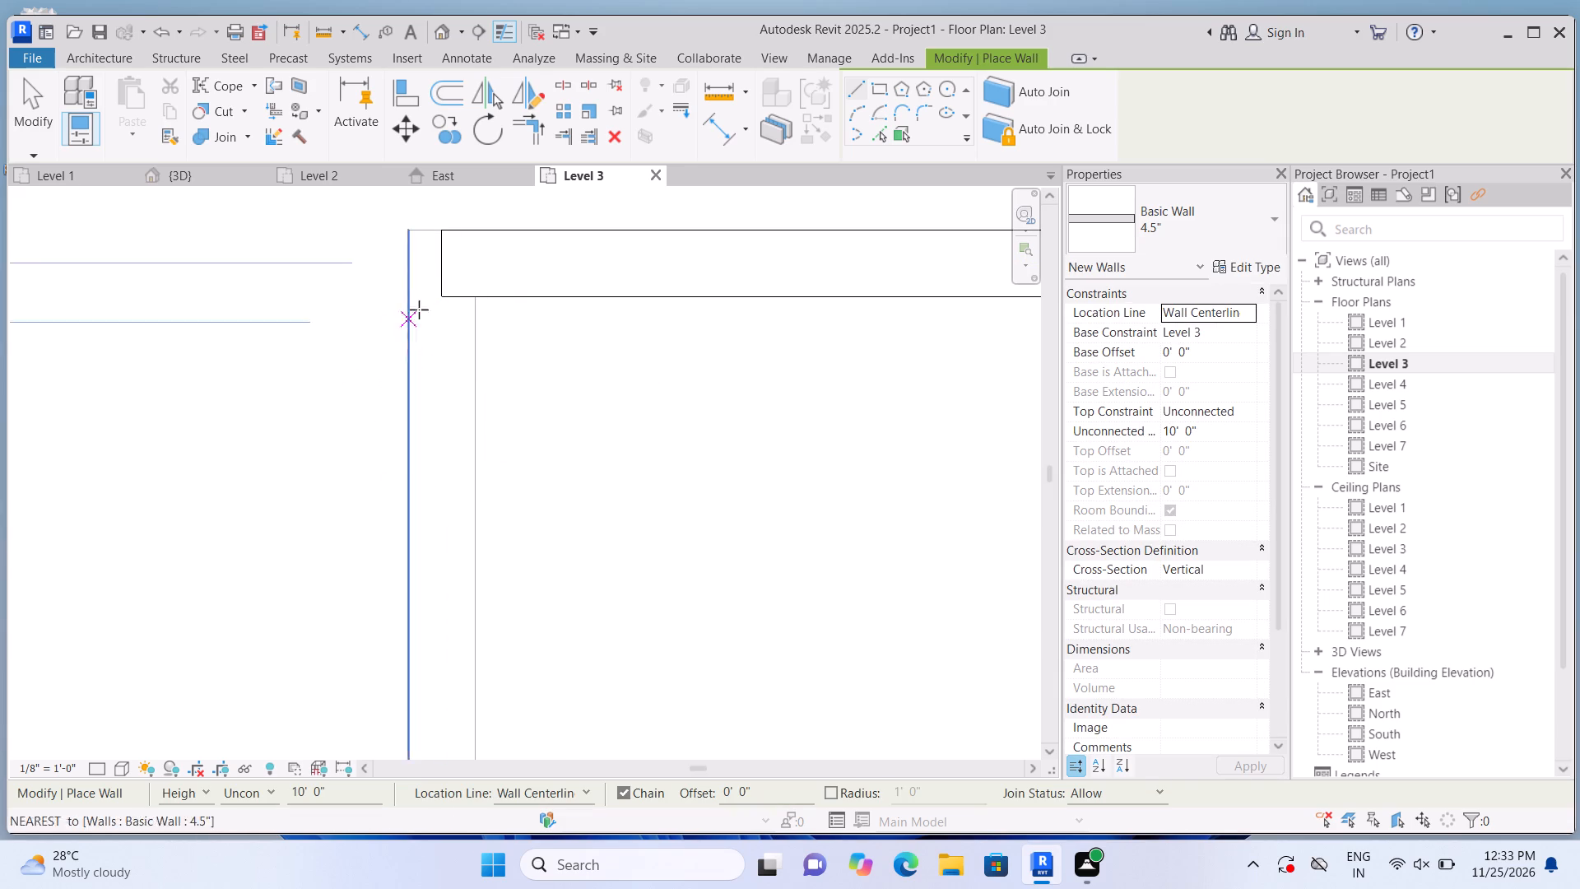
click(445, 262)
scroll(444, 388, down, 8)
scroll(445, 505, up, 8)
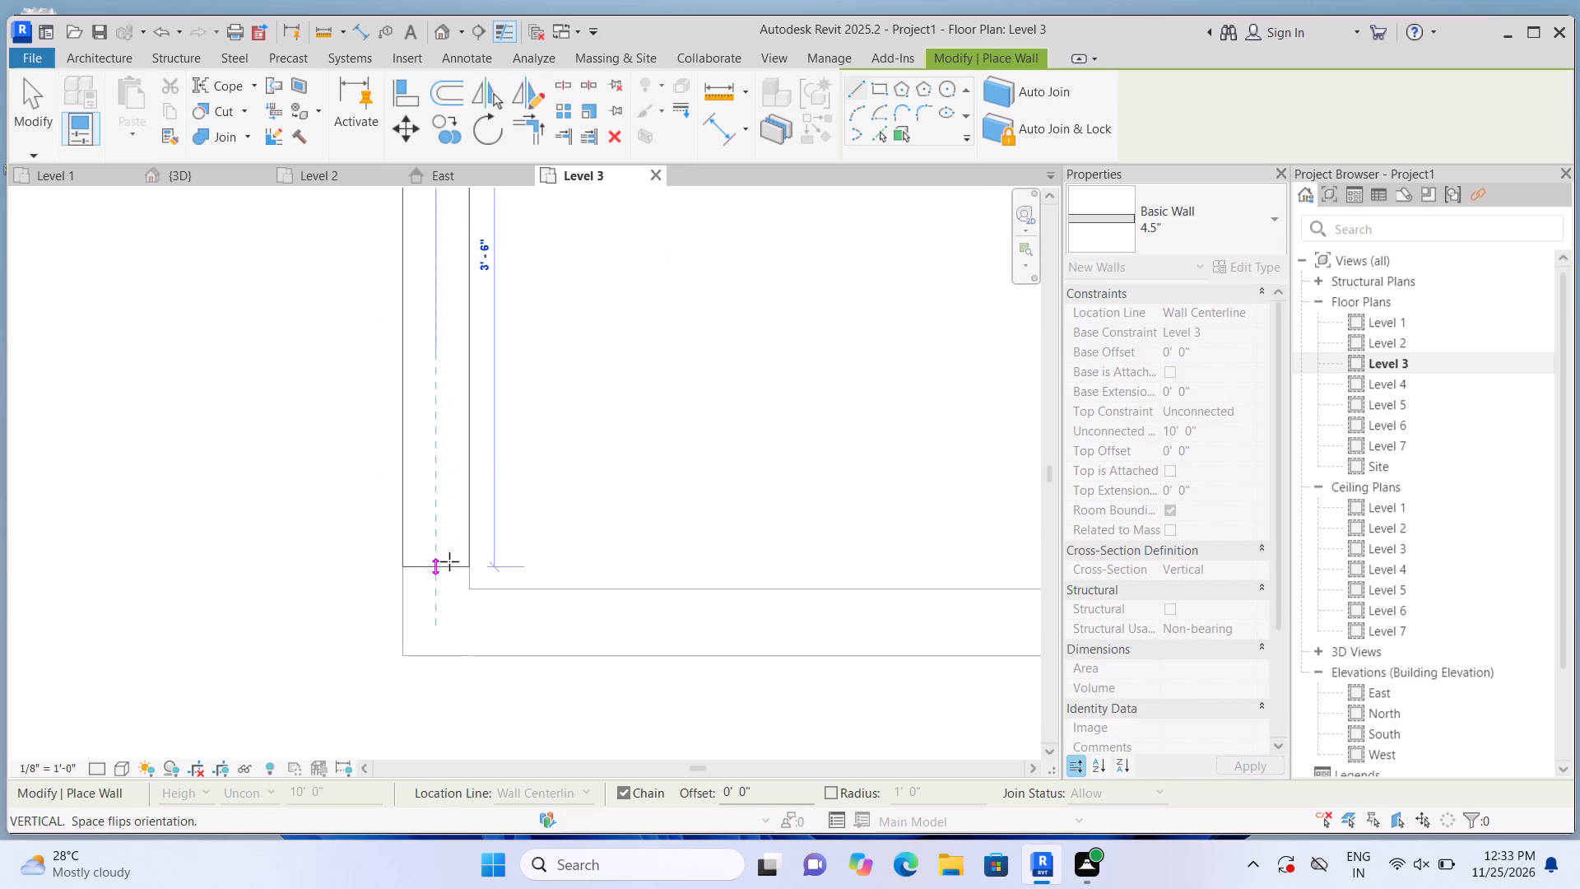
middle_drag(461, 545, 450, 514)
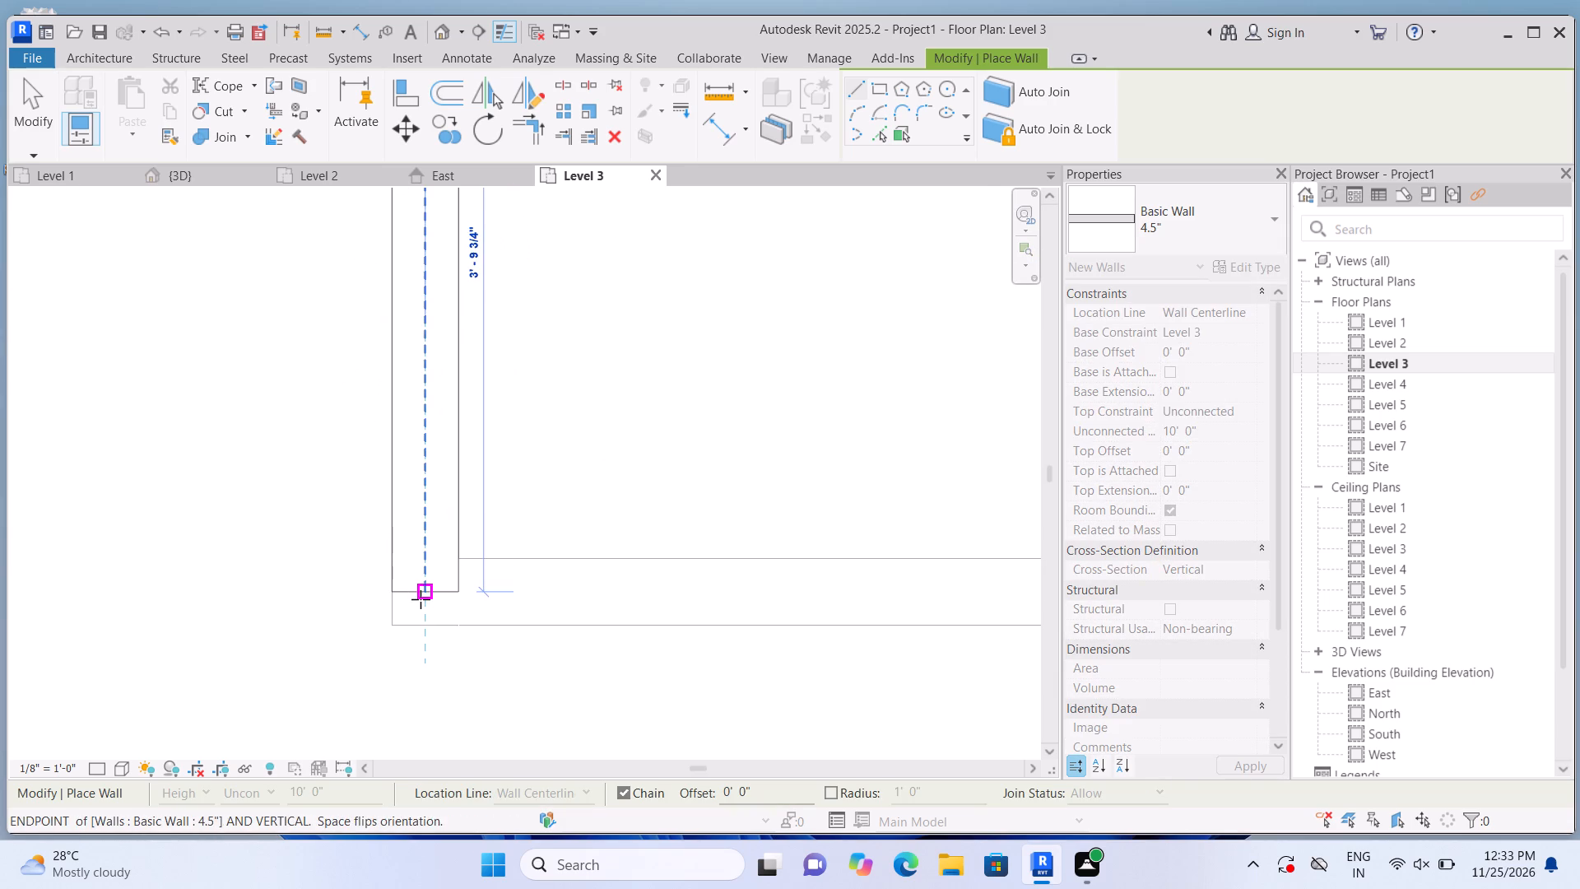
click(421, 599)
Continue the 4.5" wall east along the small central room's south underlay partition to the southern central partition, closing the room.
scroll(601, 584, down, 8)
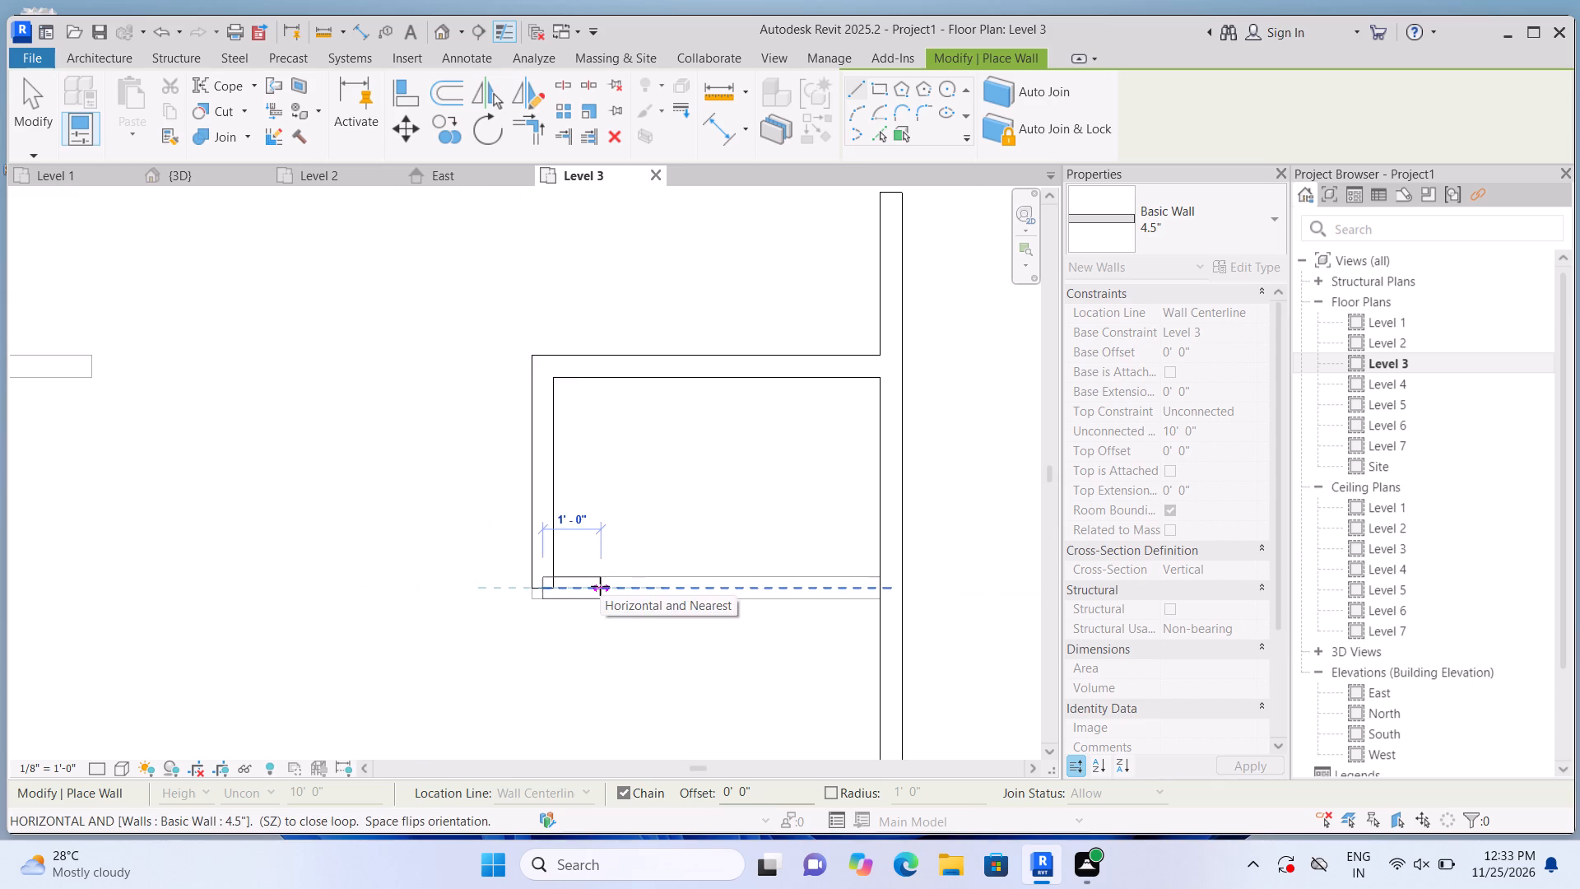
scroll(600, 586, down, 4)
scroll(717, 592, up, 3)
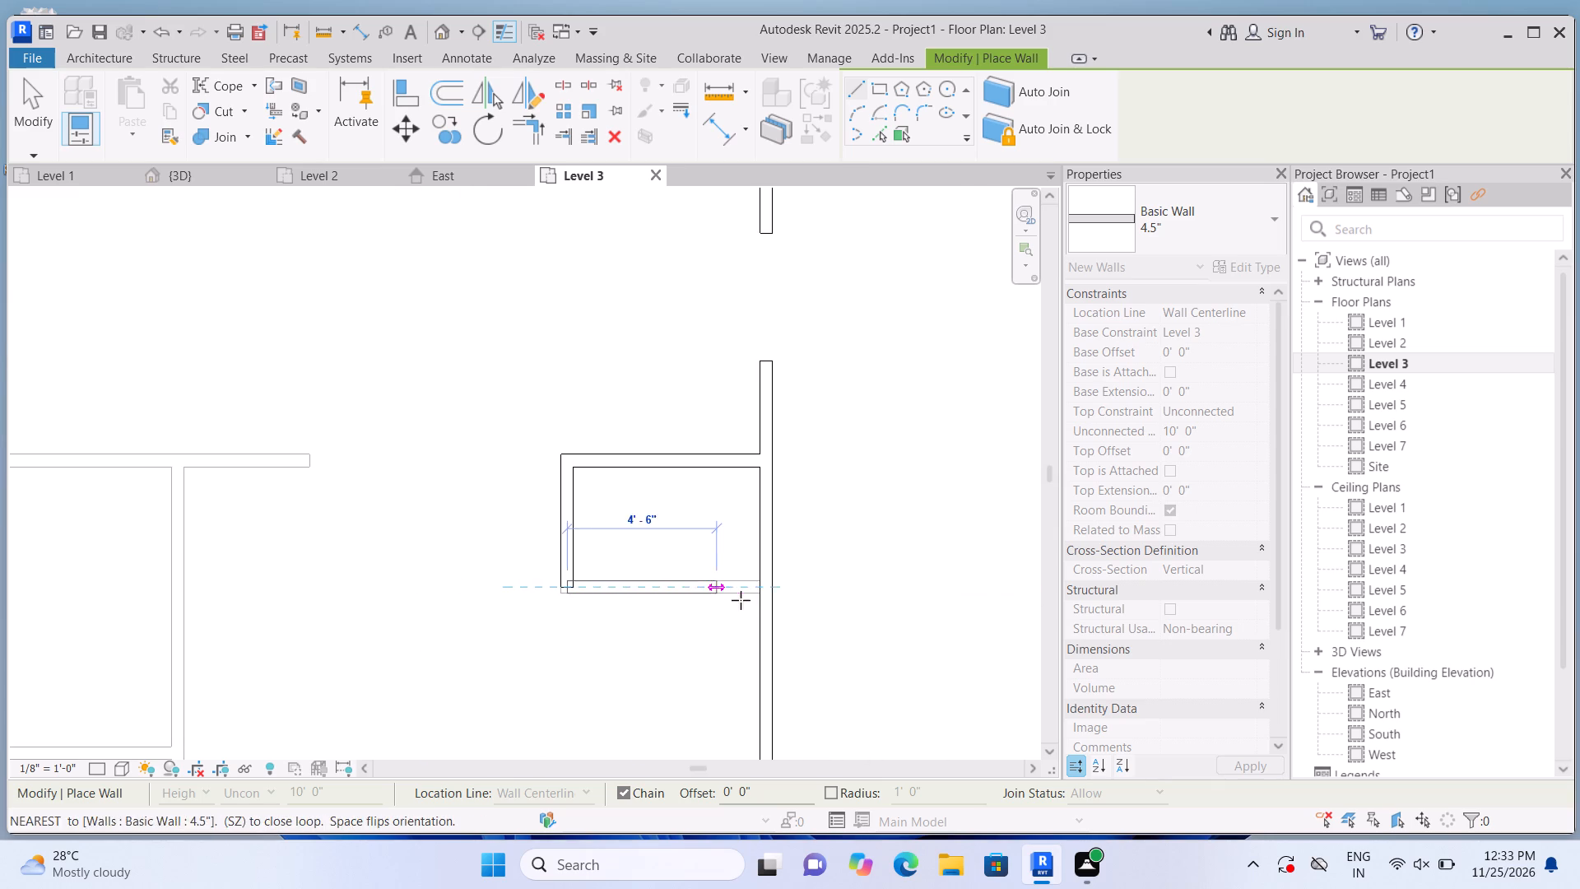
scroll(741, 600, up, 6)
click(846, 554)
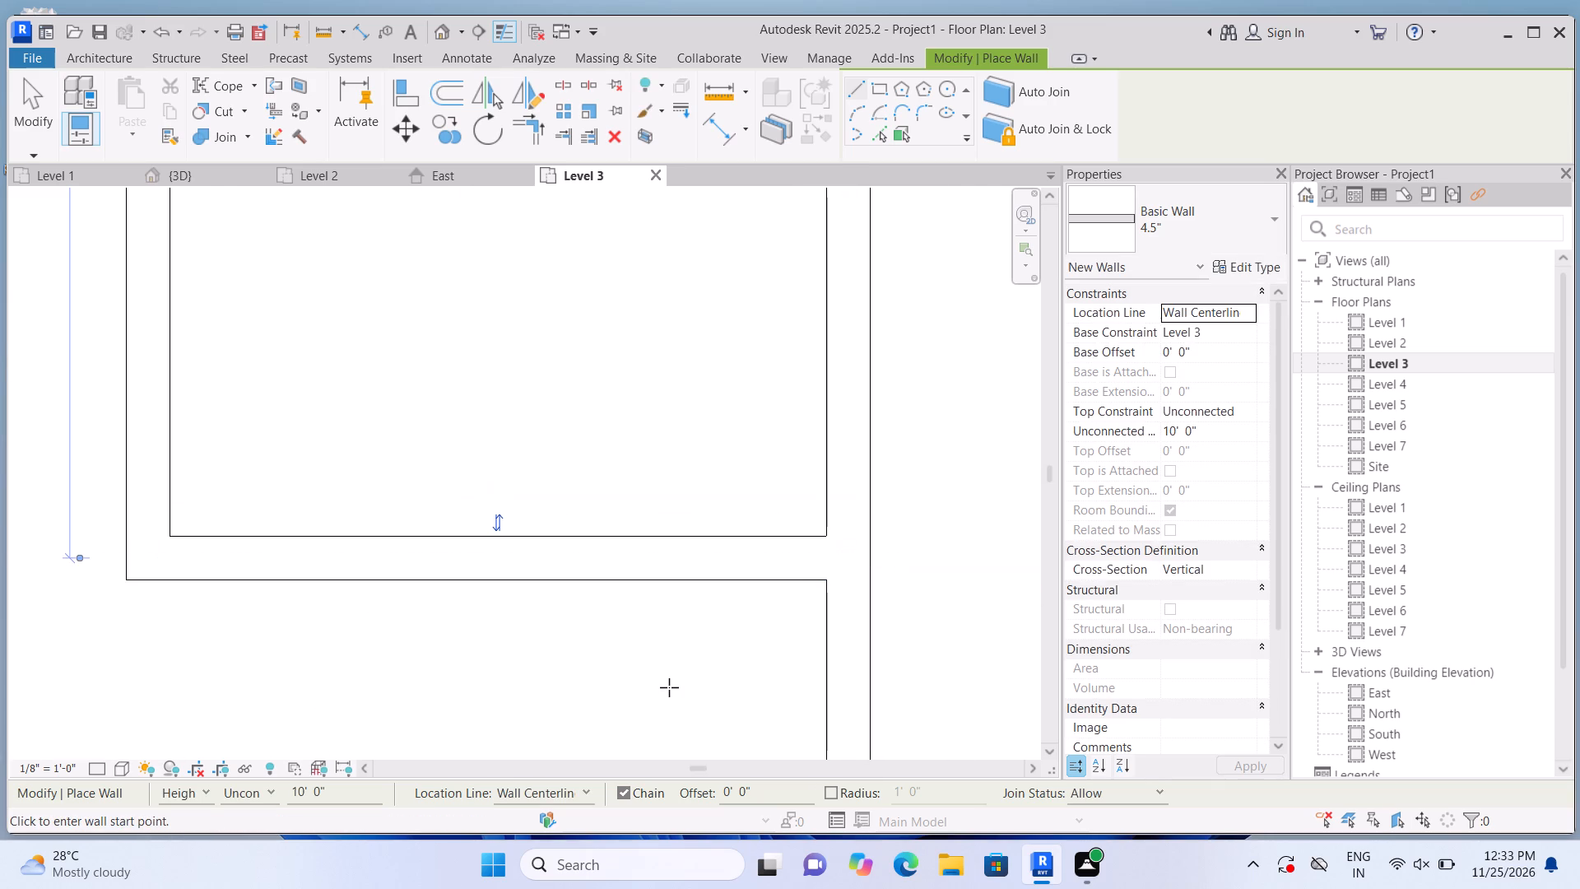
Draw a 4.5" wall about 9'-10" east from the west exterior wall along the south-west rooms' north underlay partition to its free end.
scroll(720, 650, down, 12)
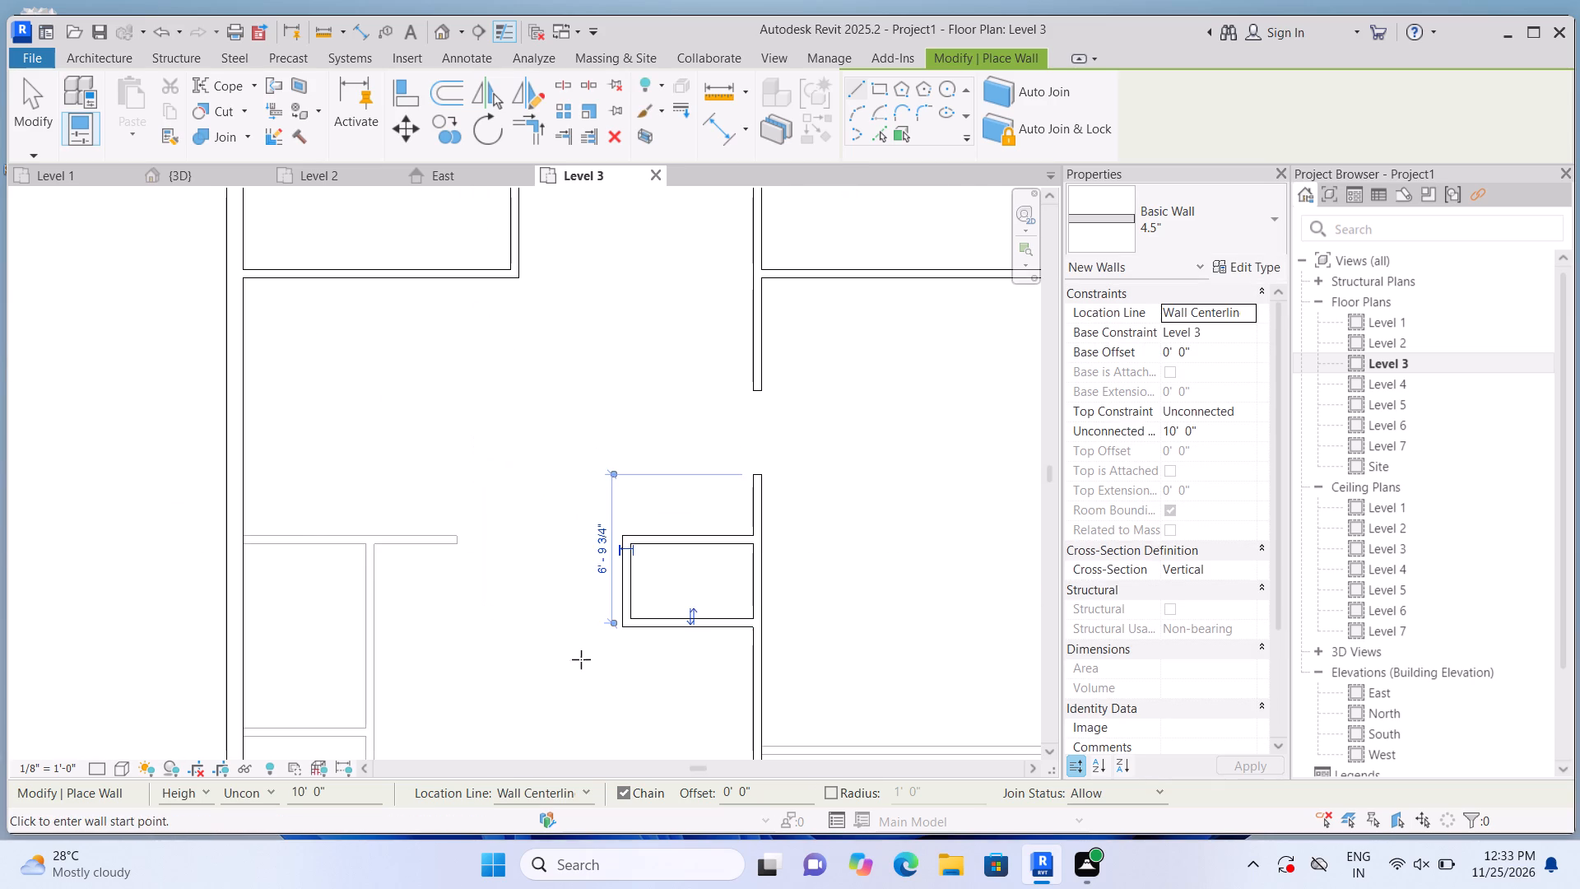
scroll(282, 529, up, 15)
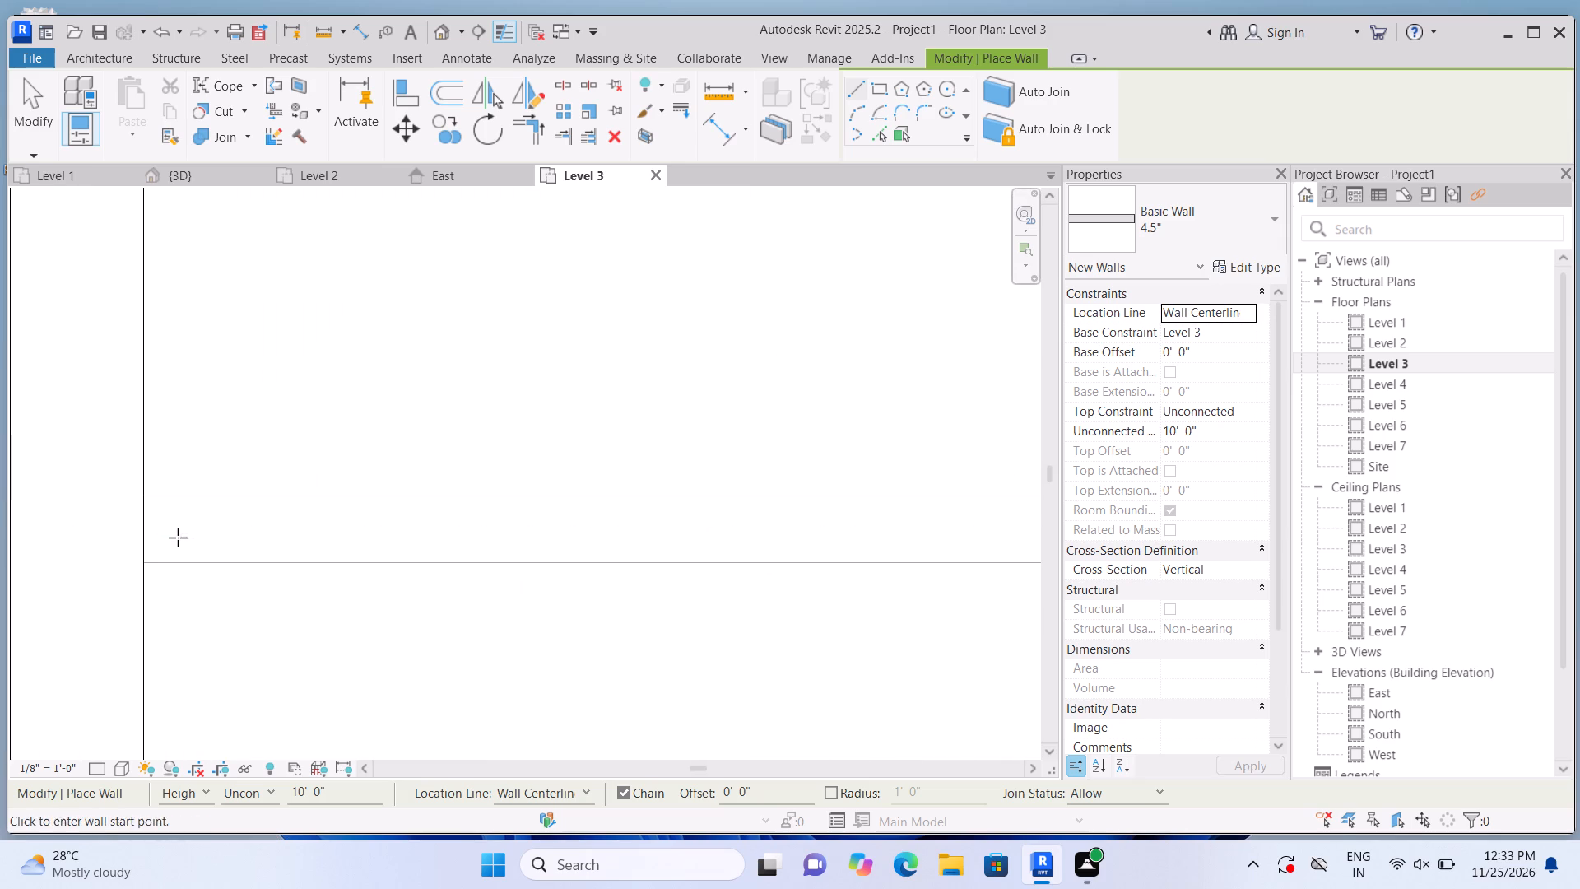
click(142, 524)
scroll(321, 531, down, 9)
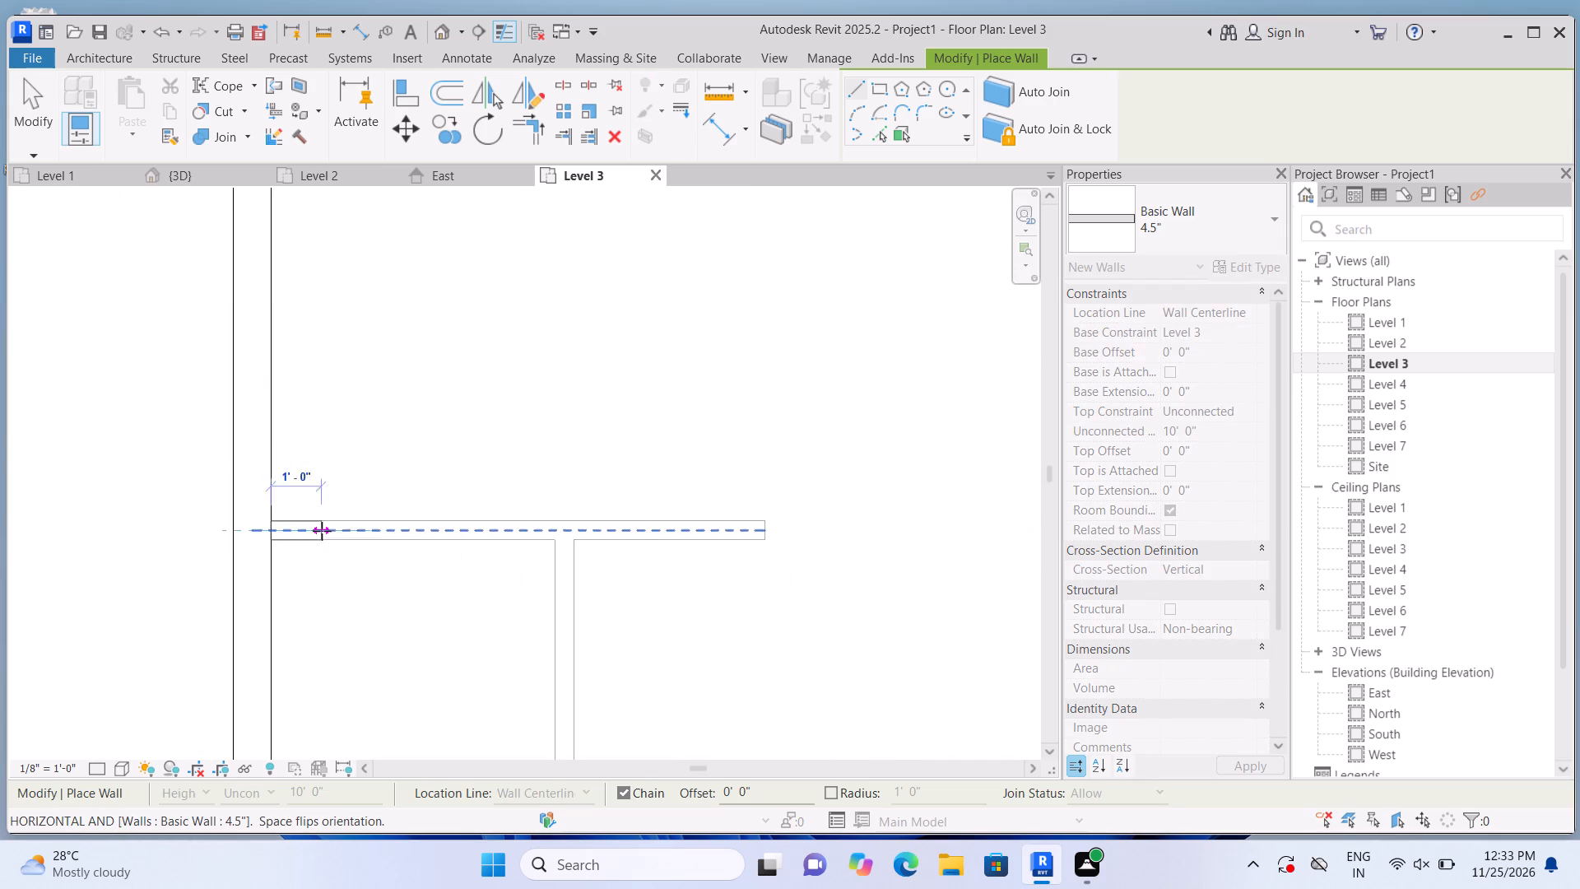
scroll(742, 513, up, 7)
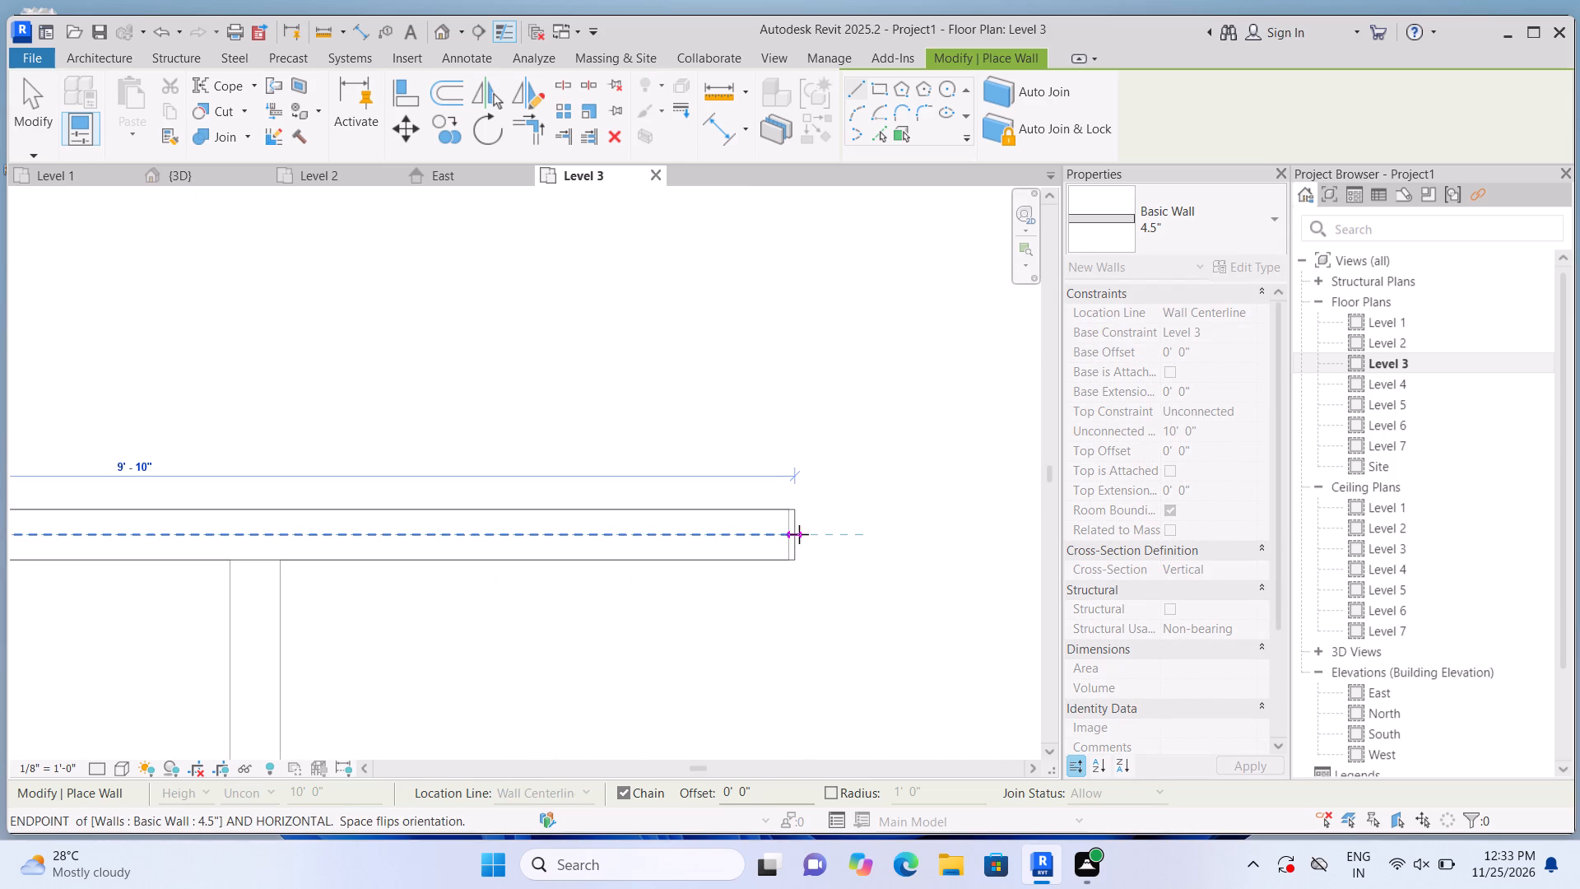
click(793, 534)
key(Escape)
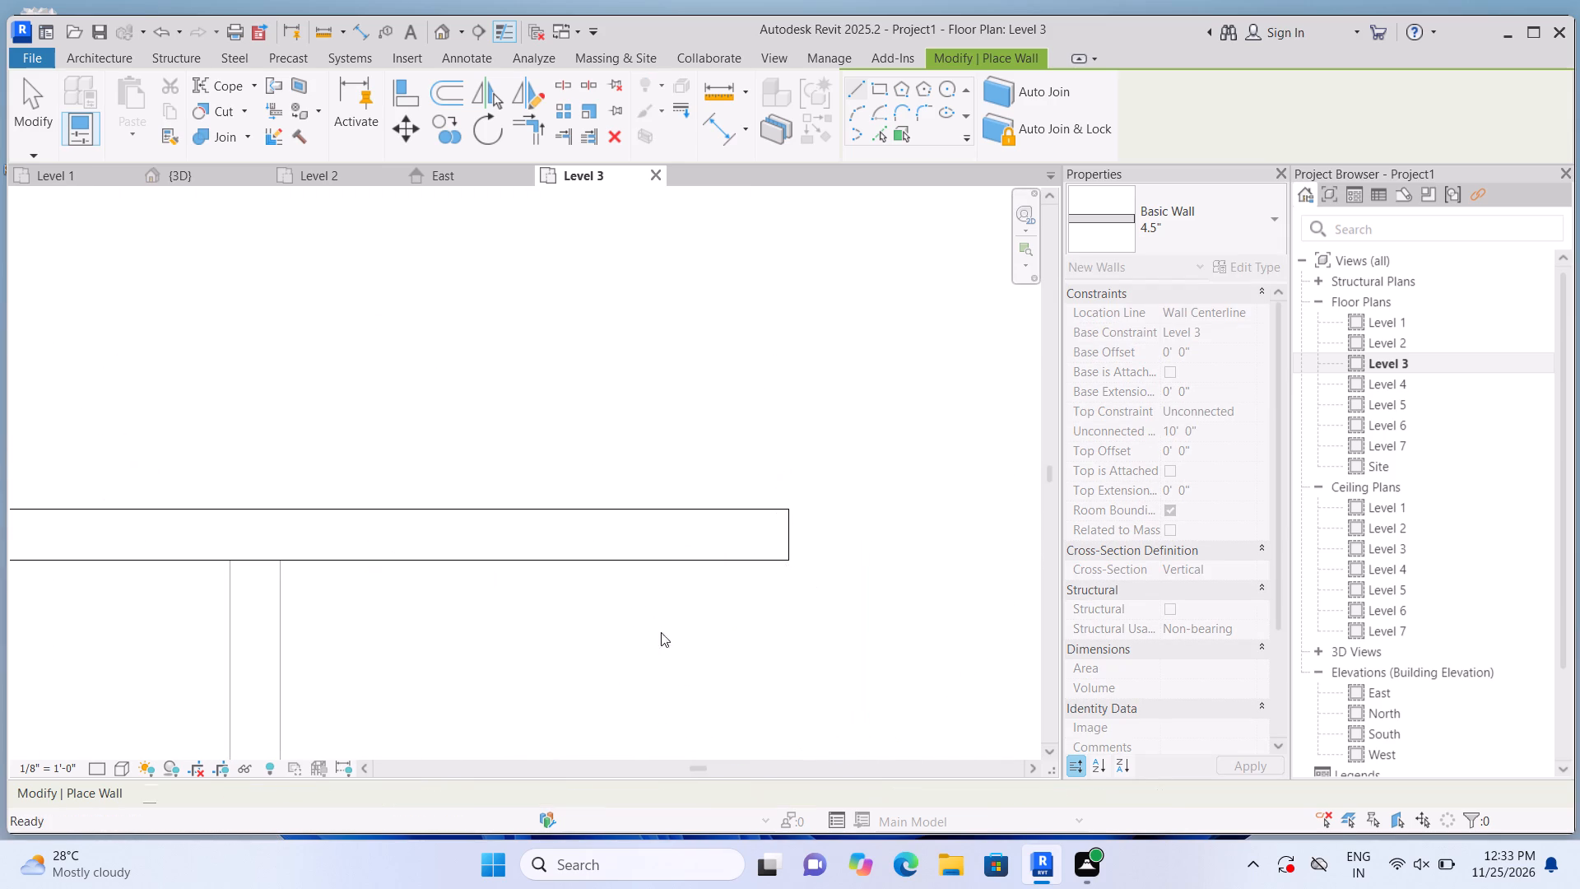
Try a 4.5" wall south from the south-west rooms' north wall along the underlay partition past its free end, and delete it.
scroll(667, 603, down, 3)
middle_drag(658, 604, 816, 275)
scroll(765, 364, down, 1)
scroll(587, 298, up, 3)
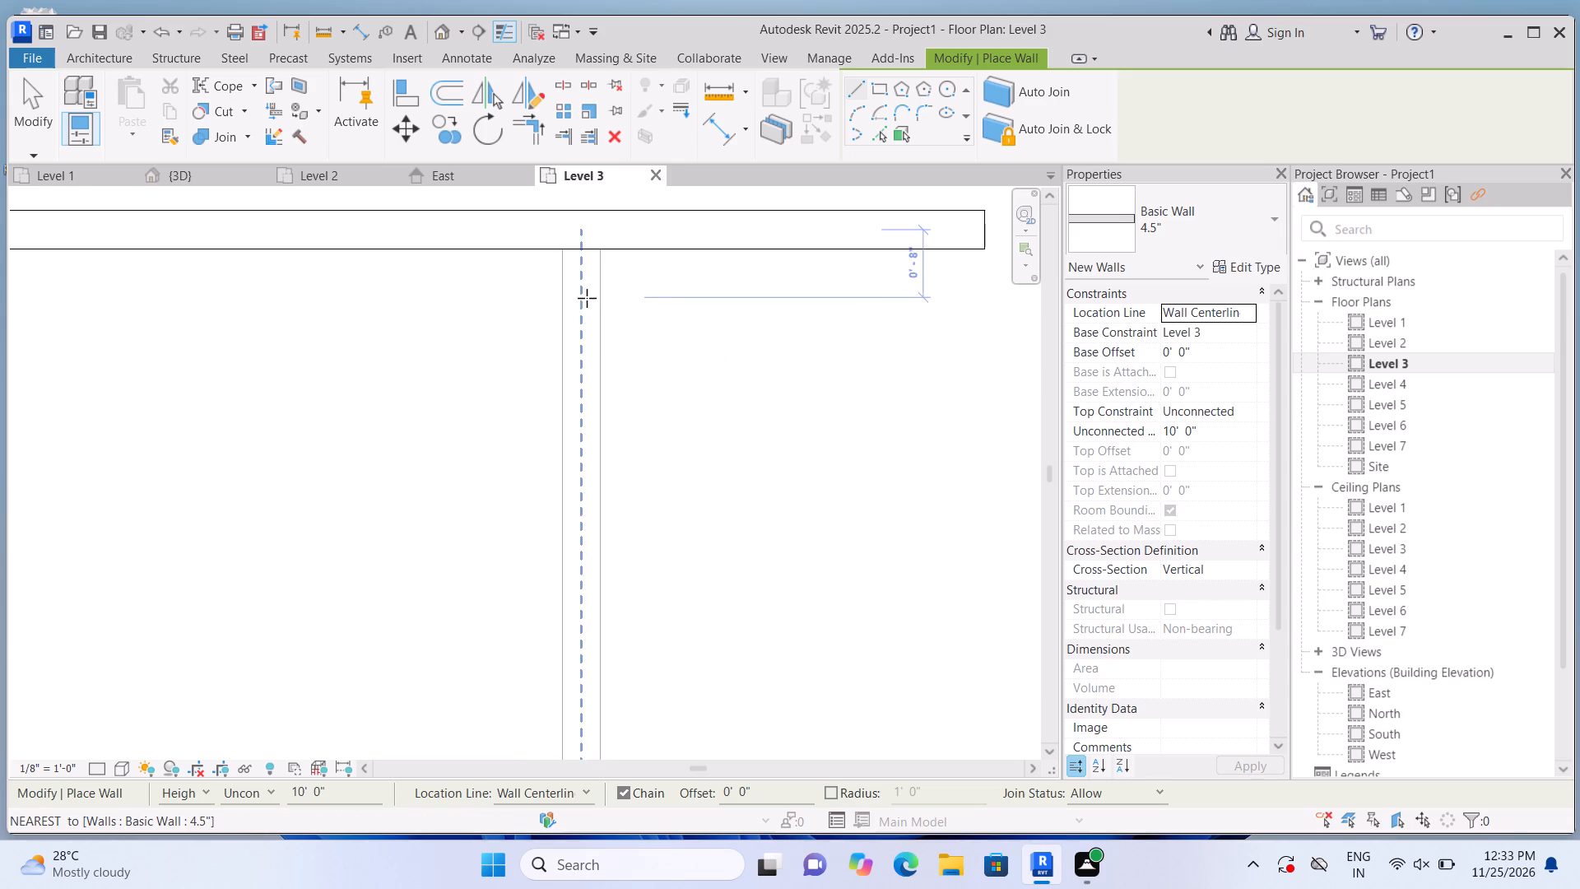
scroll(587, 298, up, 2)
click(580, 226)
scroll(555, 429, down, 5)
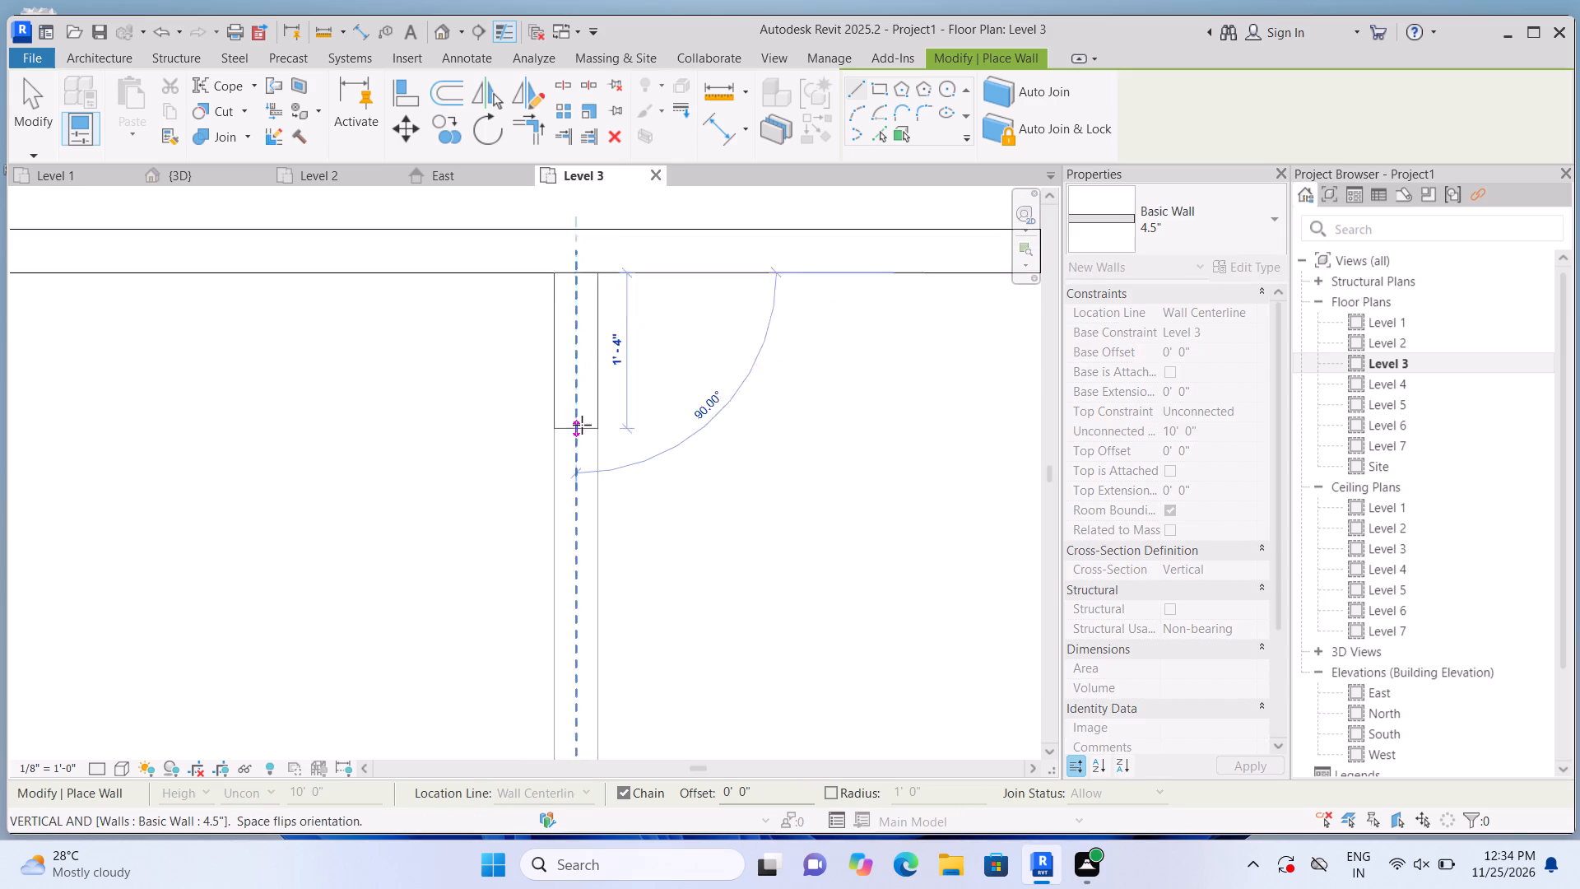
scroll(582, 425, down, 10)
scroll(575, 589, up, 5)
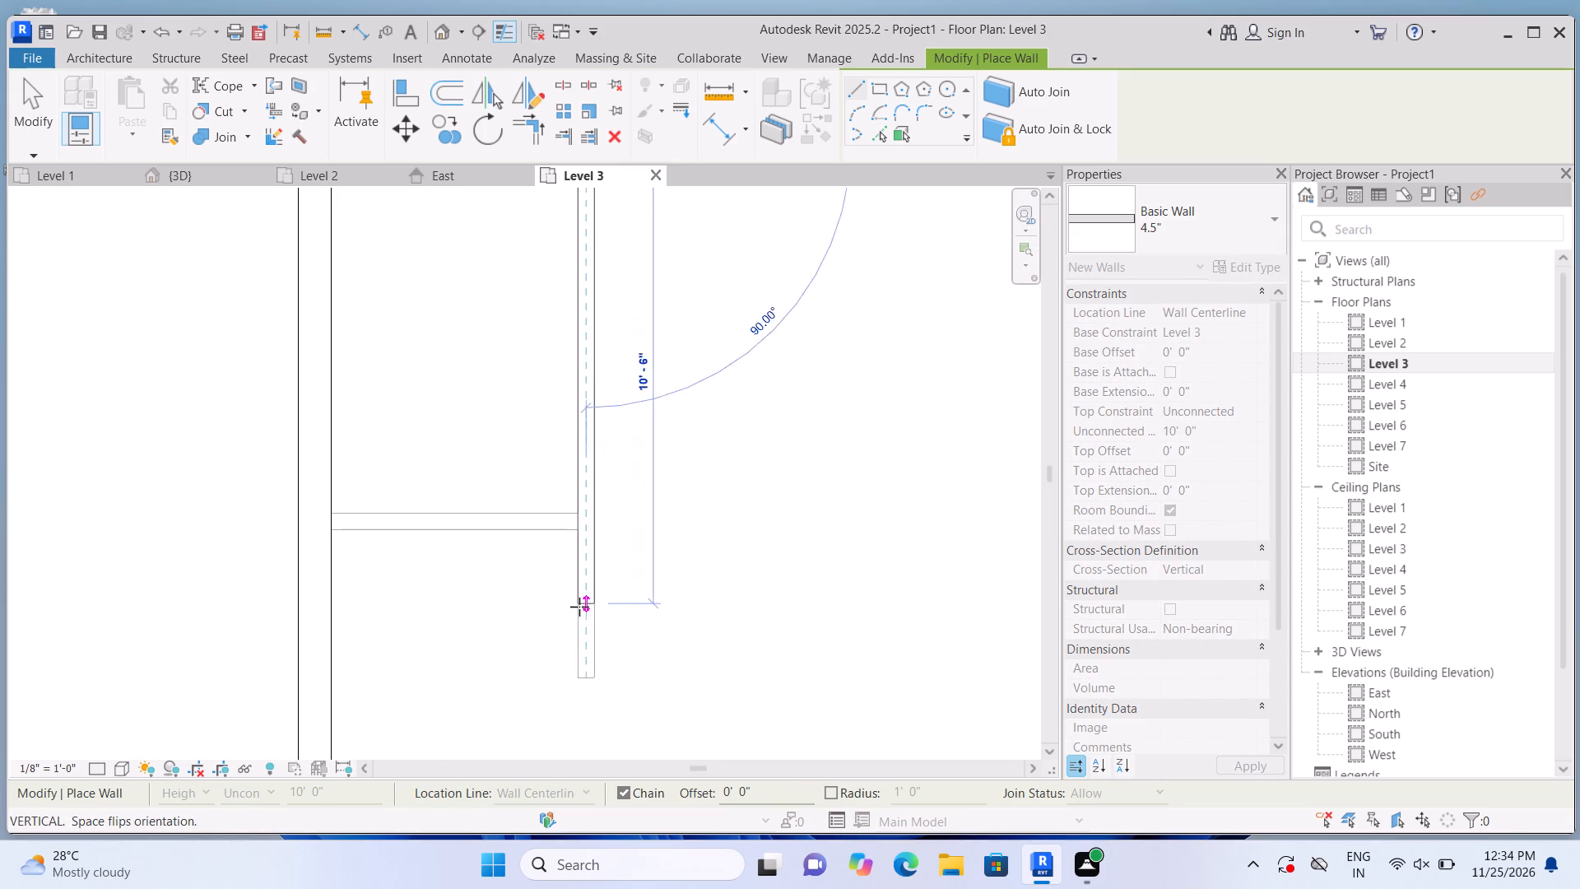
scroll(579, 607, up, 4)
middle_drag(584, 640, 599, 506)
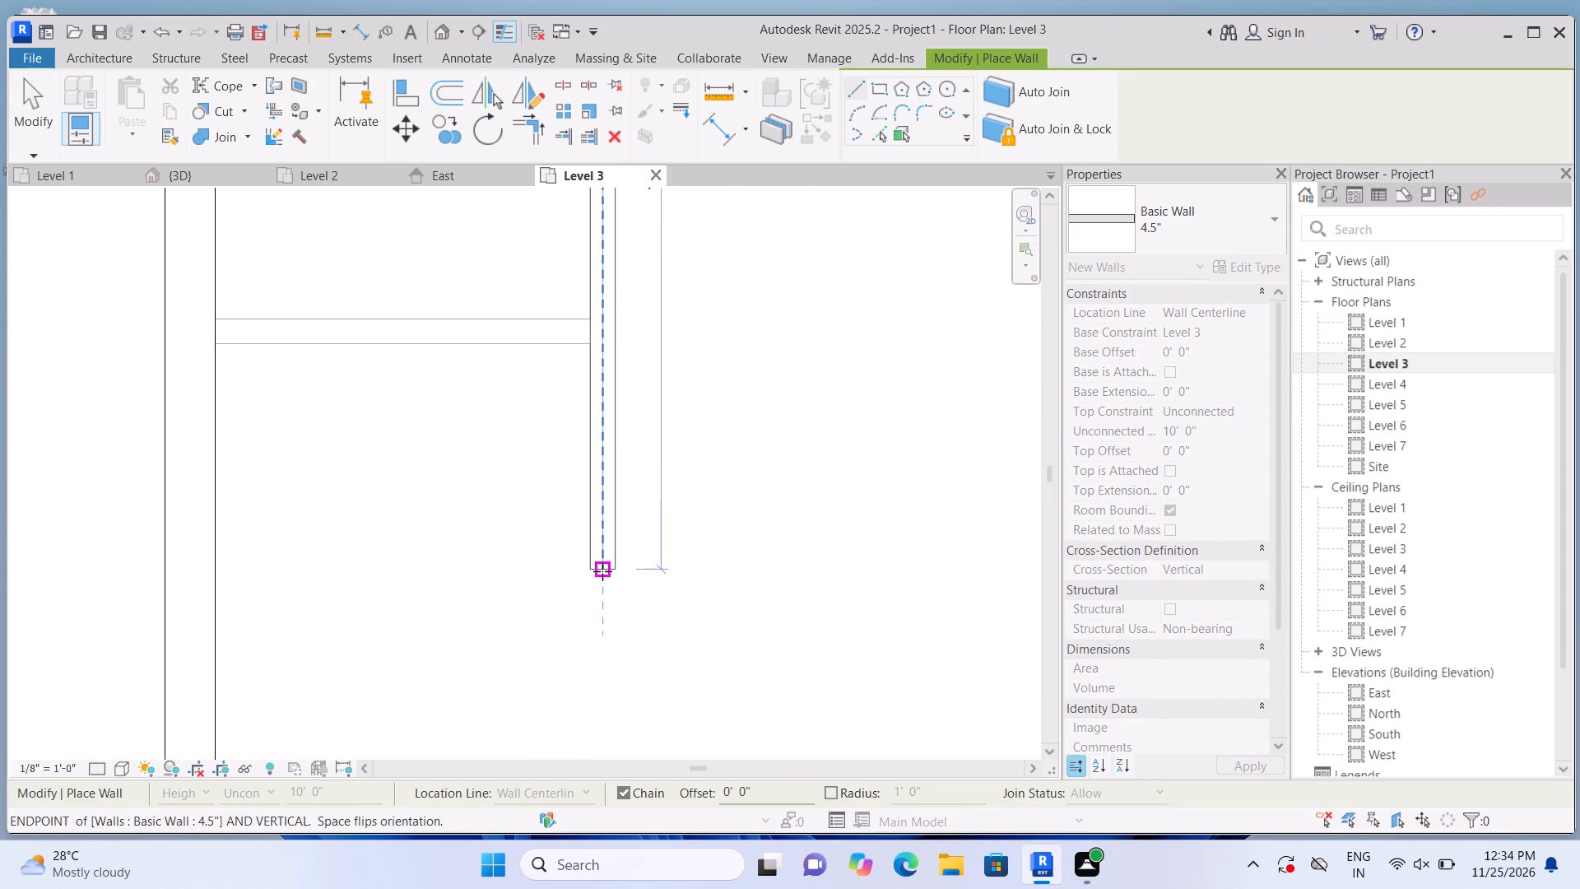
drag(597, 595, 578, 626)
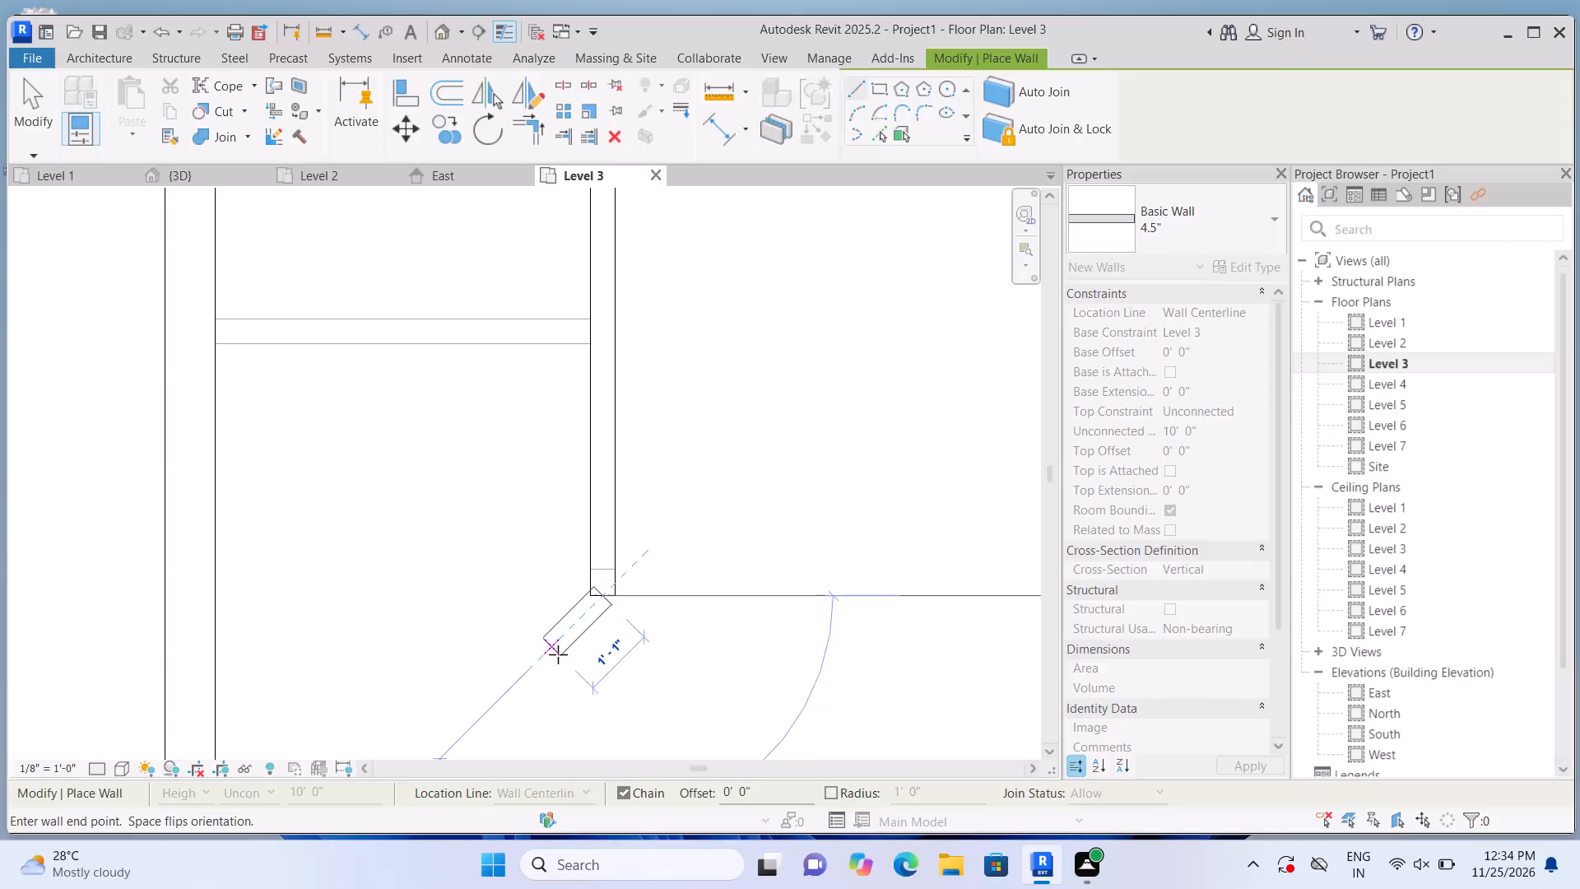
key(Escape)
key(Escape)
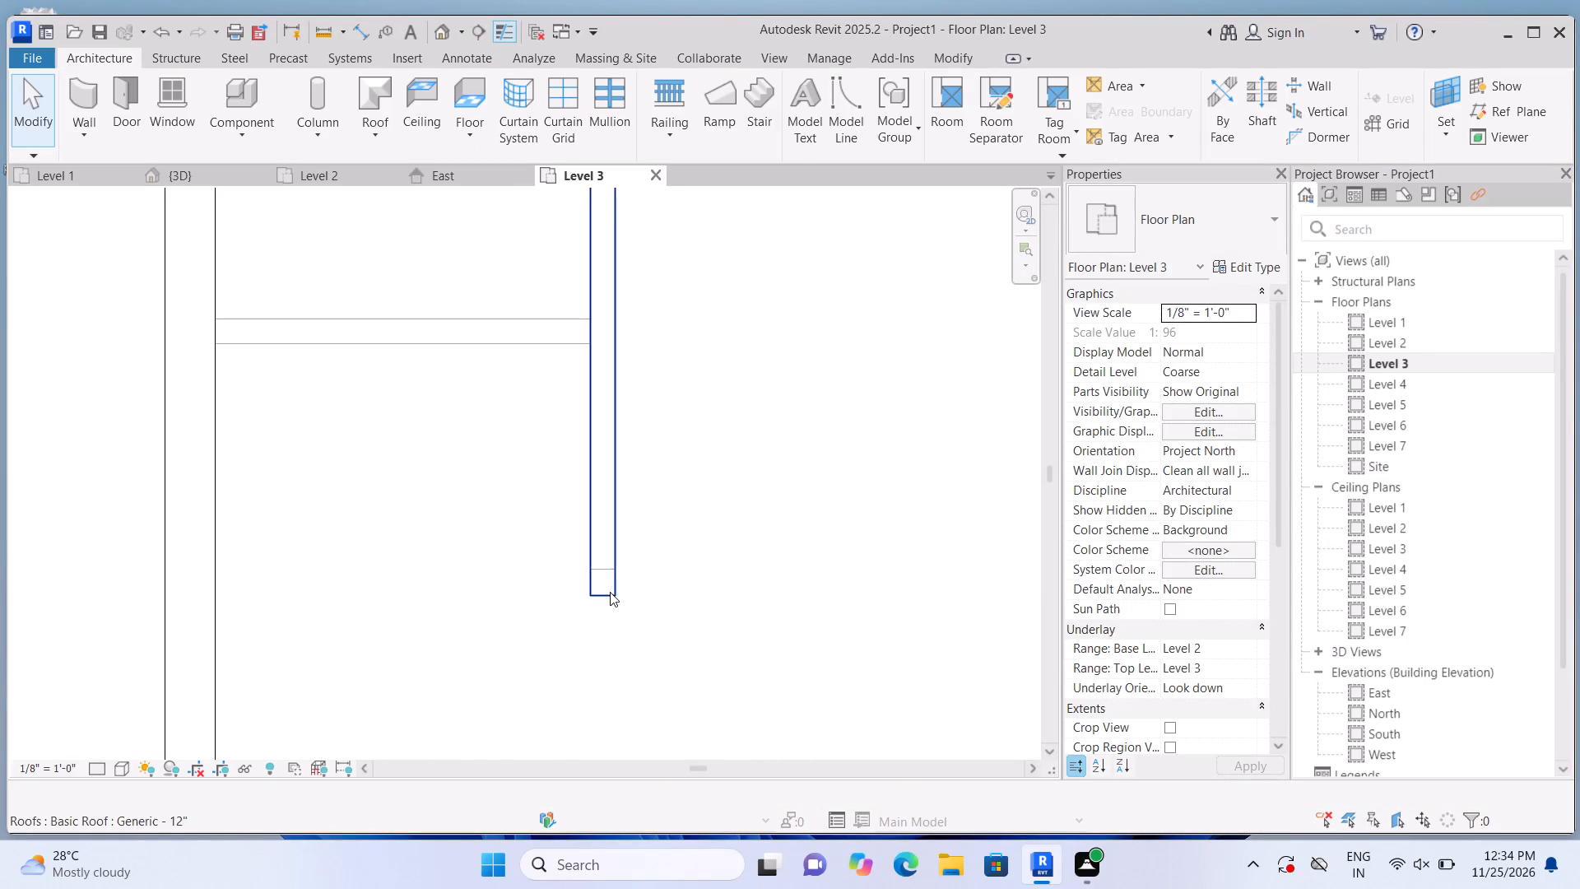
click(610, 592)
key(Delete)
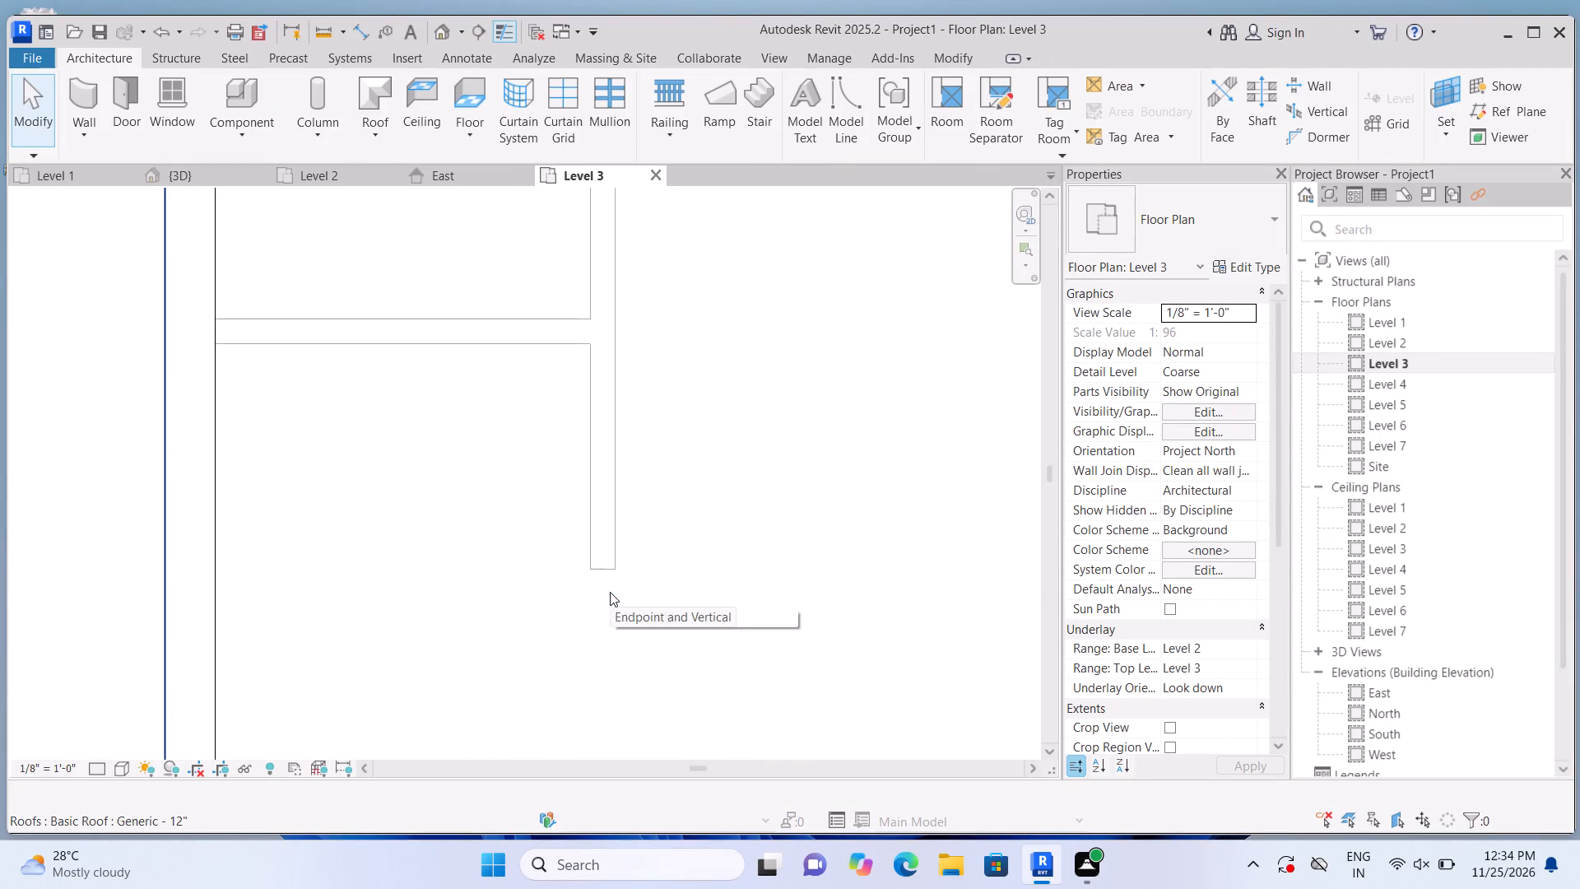
Redraw the 4.5" wall south from the south-west rooms' north wall along the underlay partition, ending exactly at its free end.
click(77, 102)
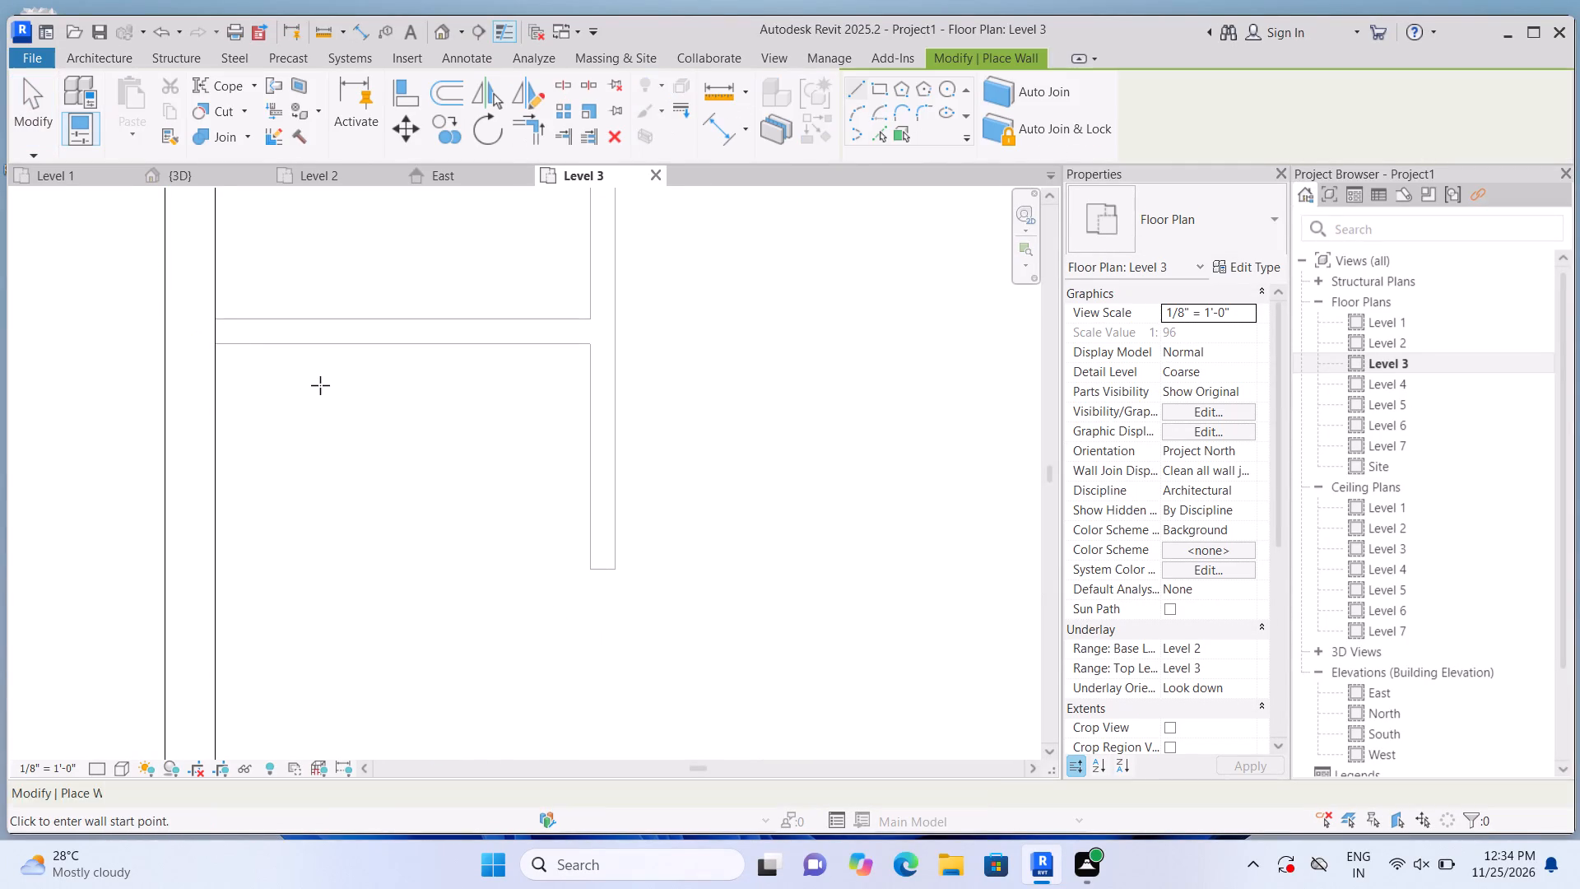
scroll(431, 617, down, 3)
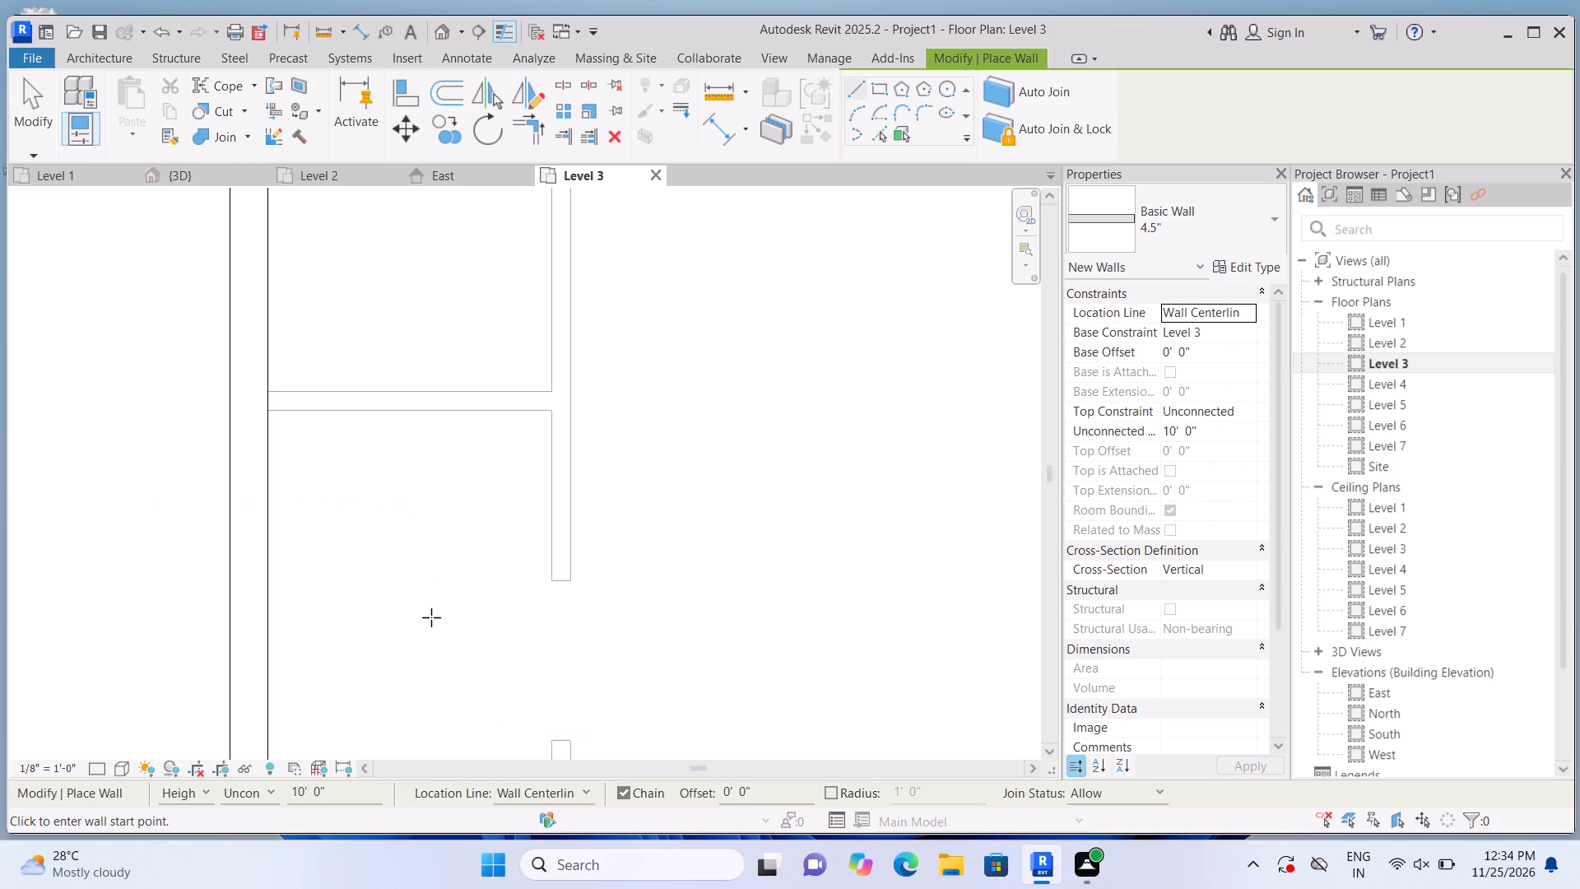
scroll(431, 618, down, 4)
scroll(494, 304, up, 7)
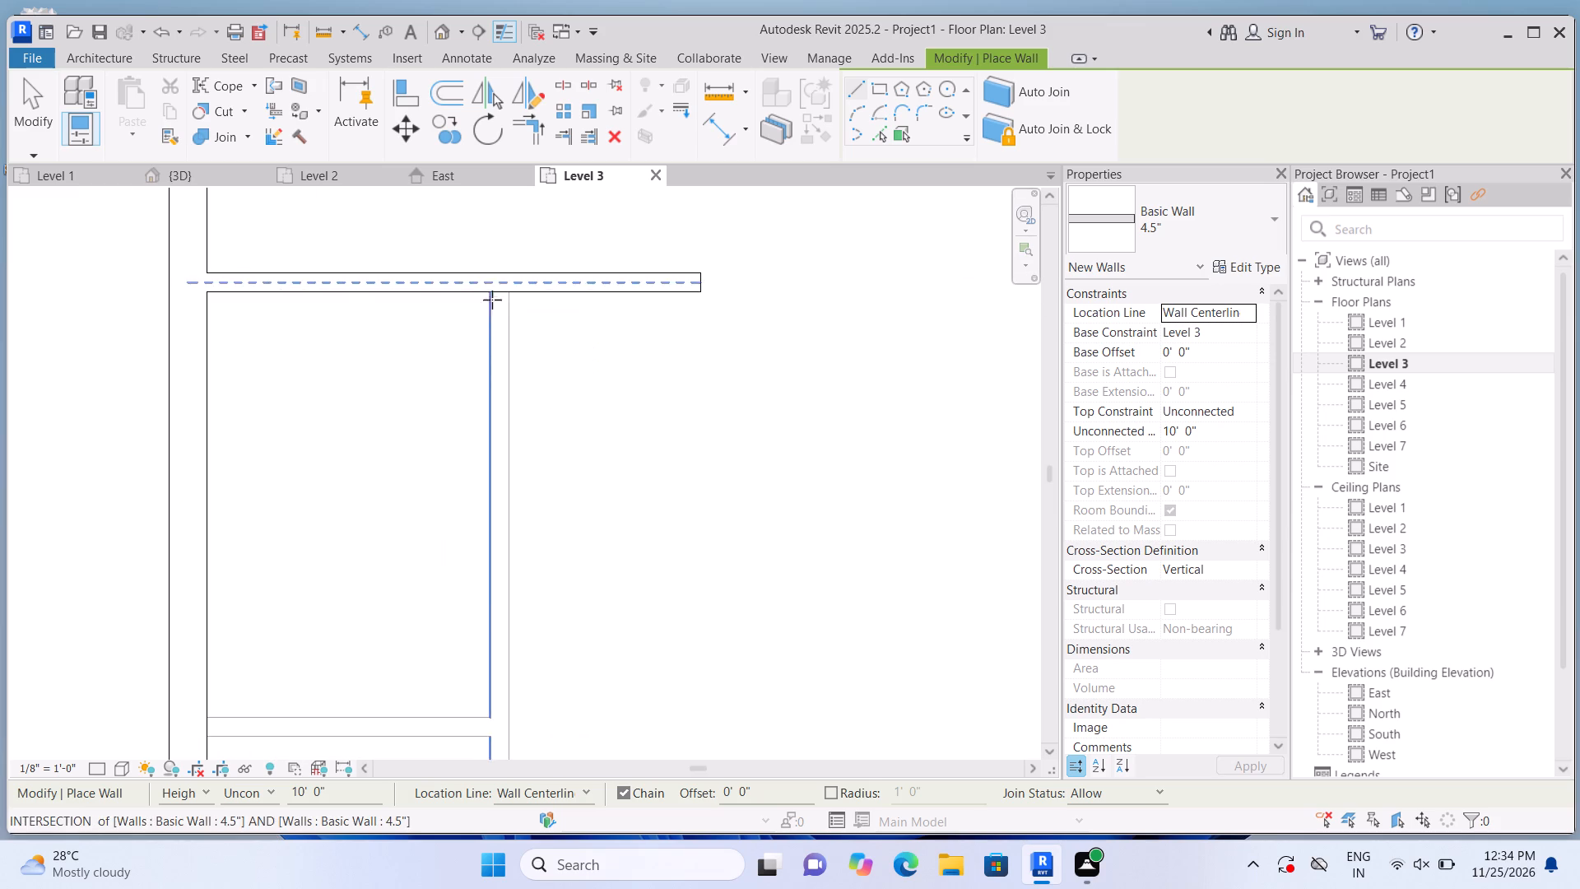
scroll(492, 300, up, 5)
click(505, 277)
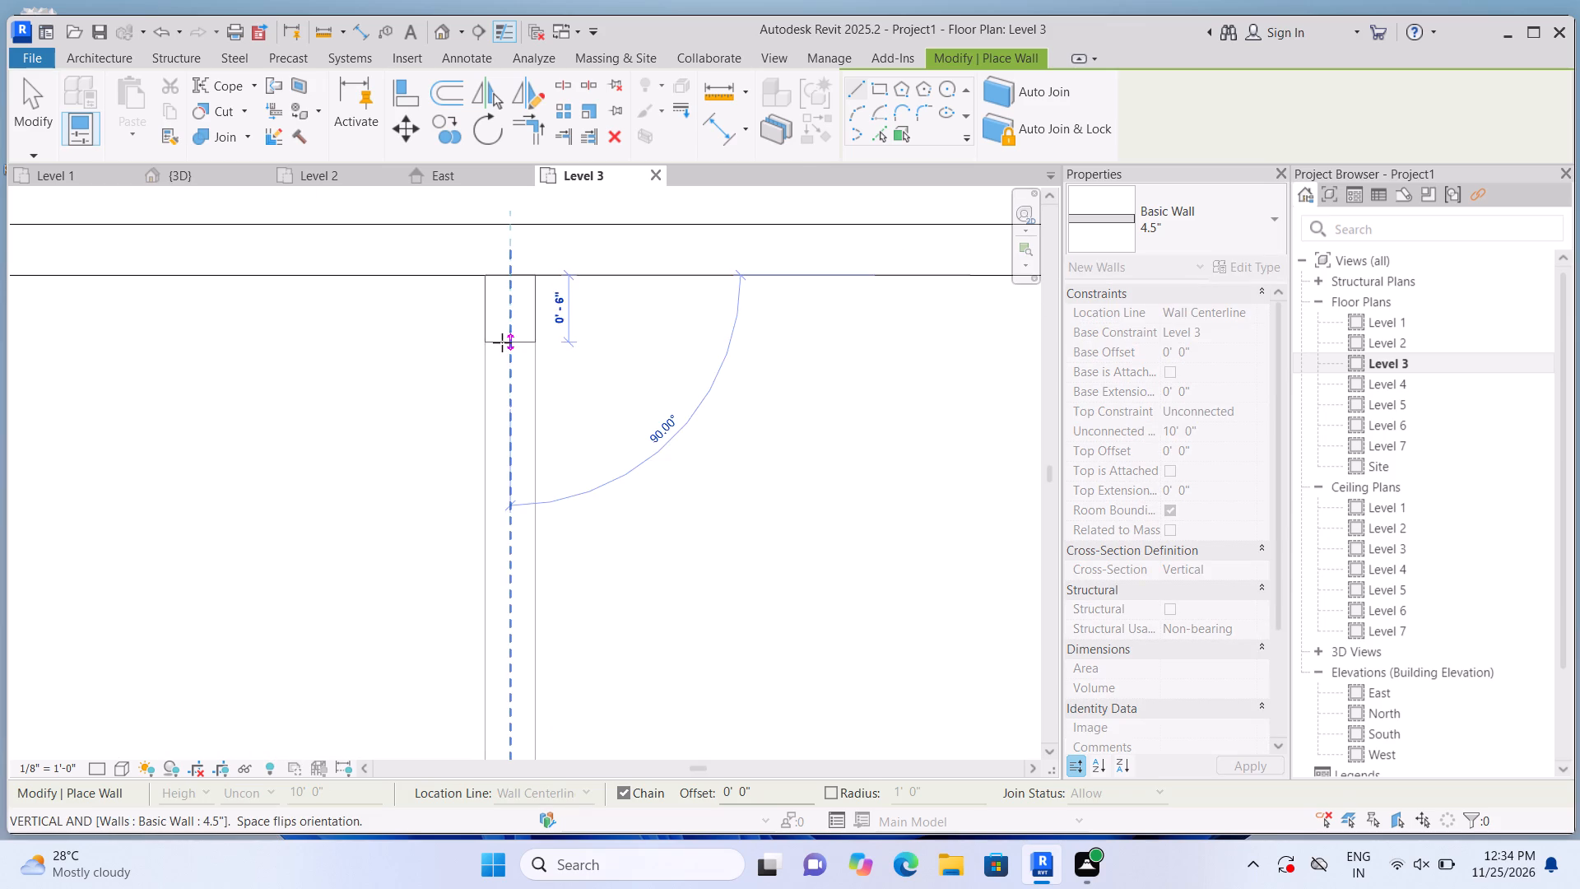
scroll(502, 342, down, 11)
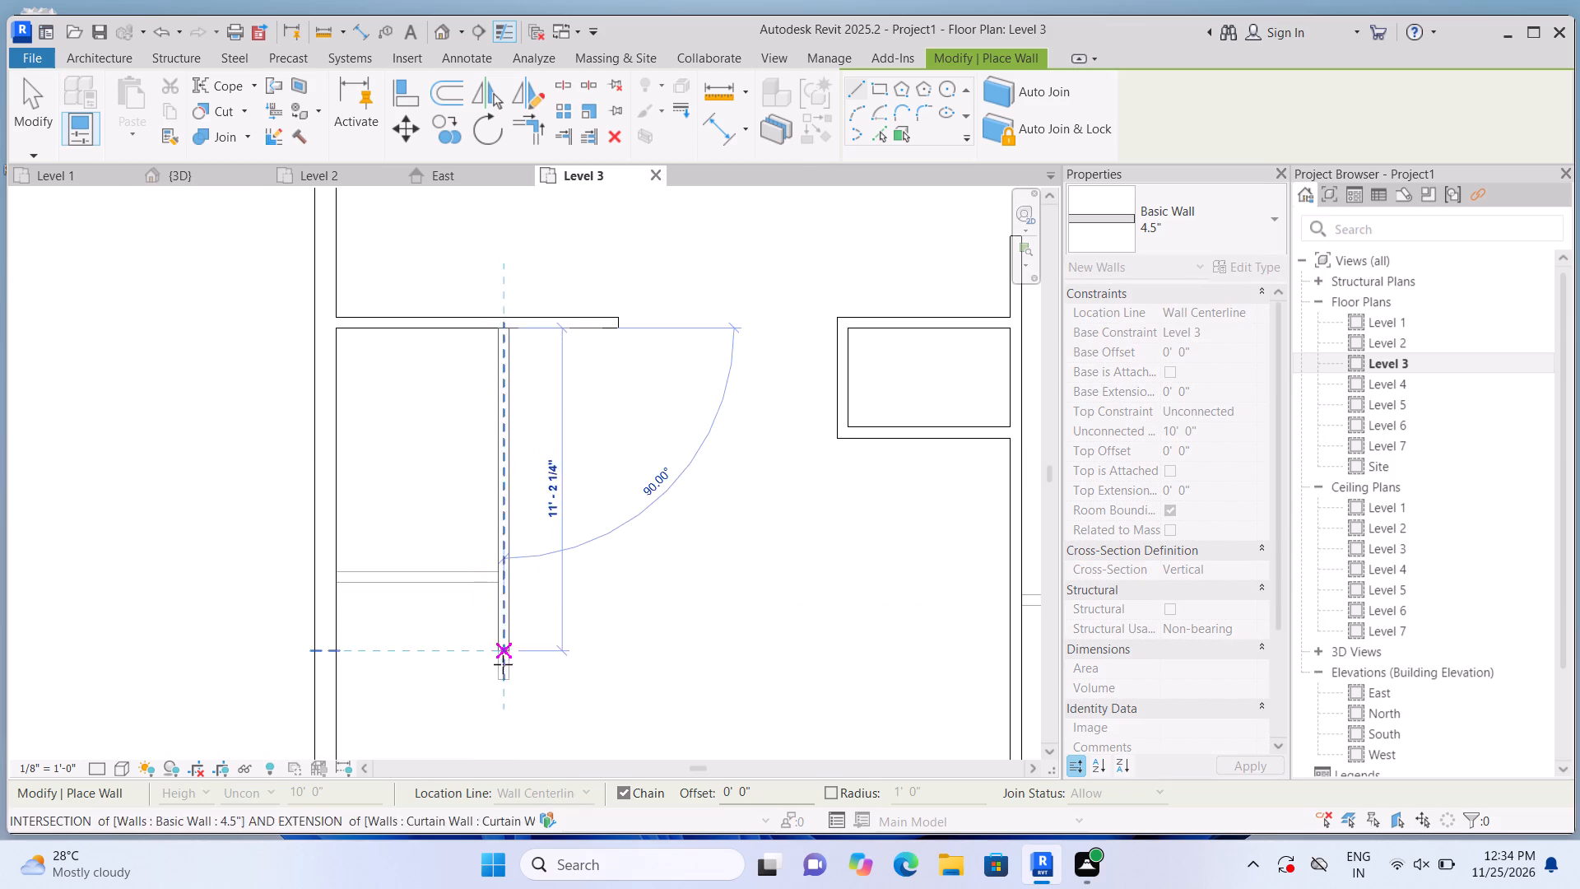
scroll(503, 667, up, 8)
click(505, 705)
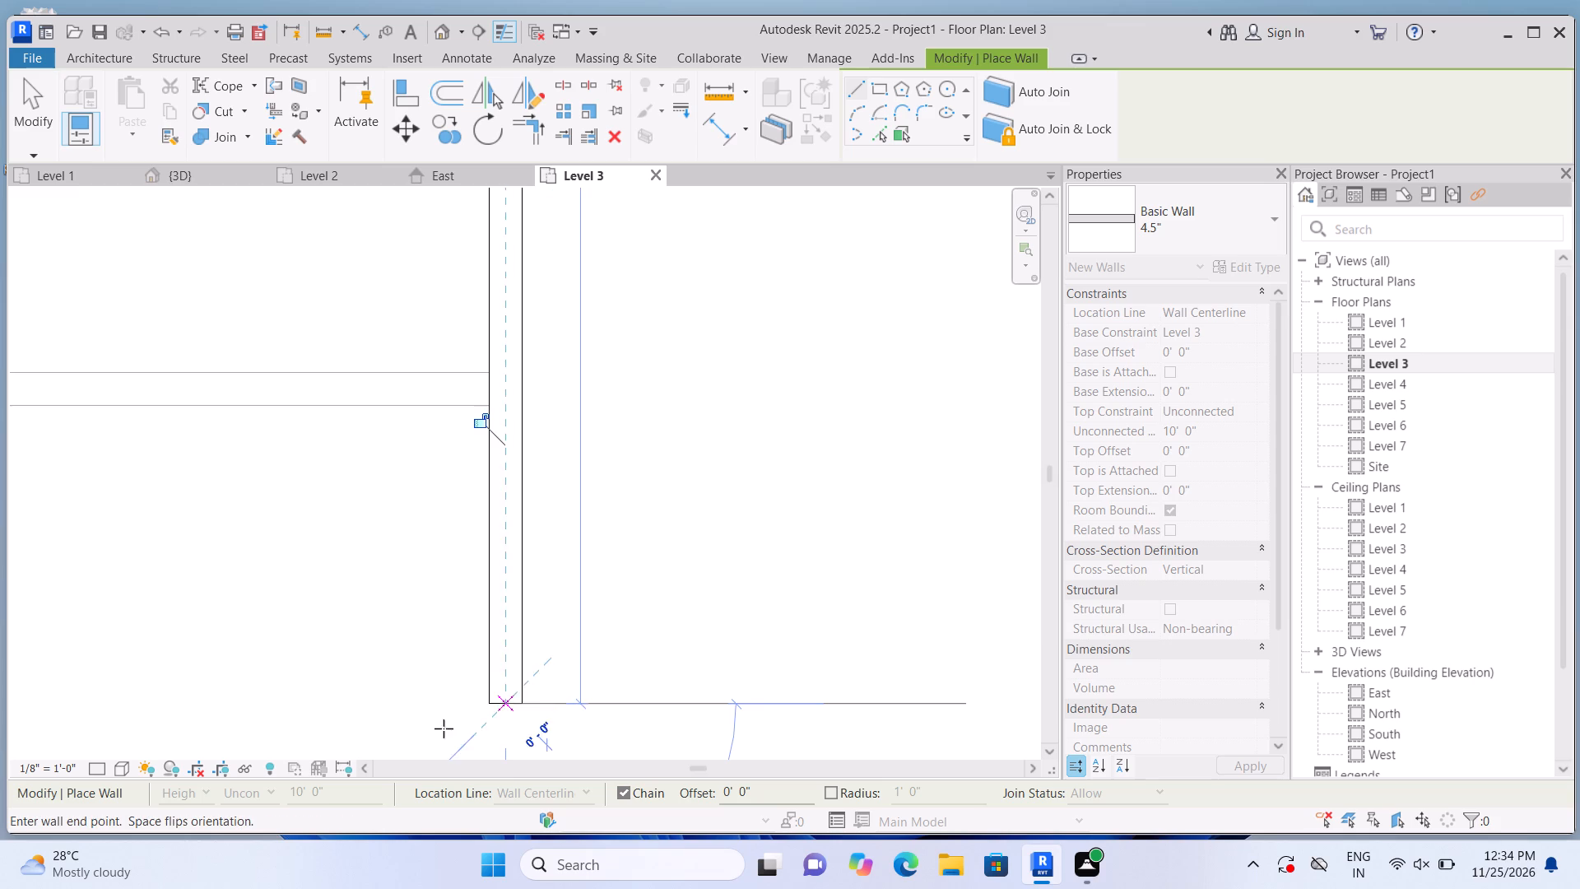
key(Escape)
Draw a 4.5" wall about 5'-7 1/2" east from the west exterior wall along the underlay cross partition to the new north-south wall.
scroll(414, 622, down, 4)
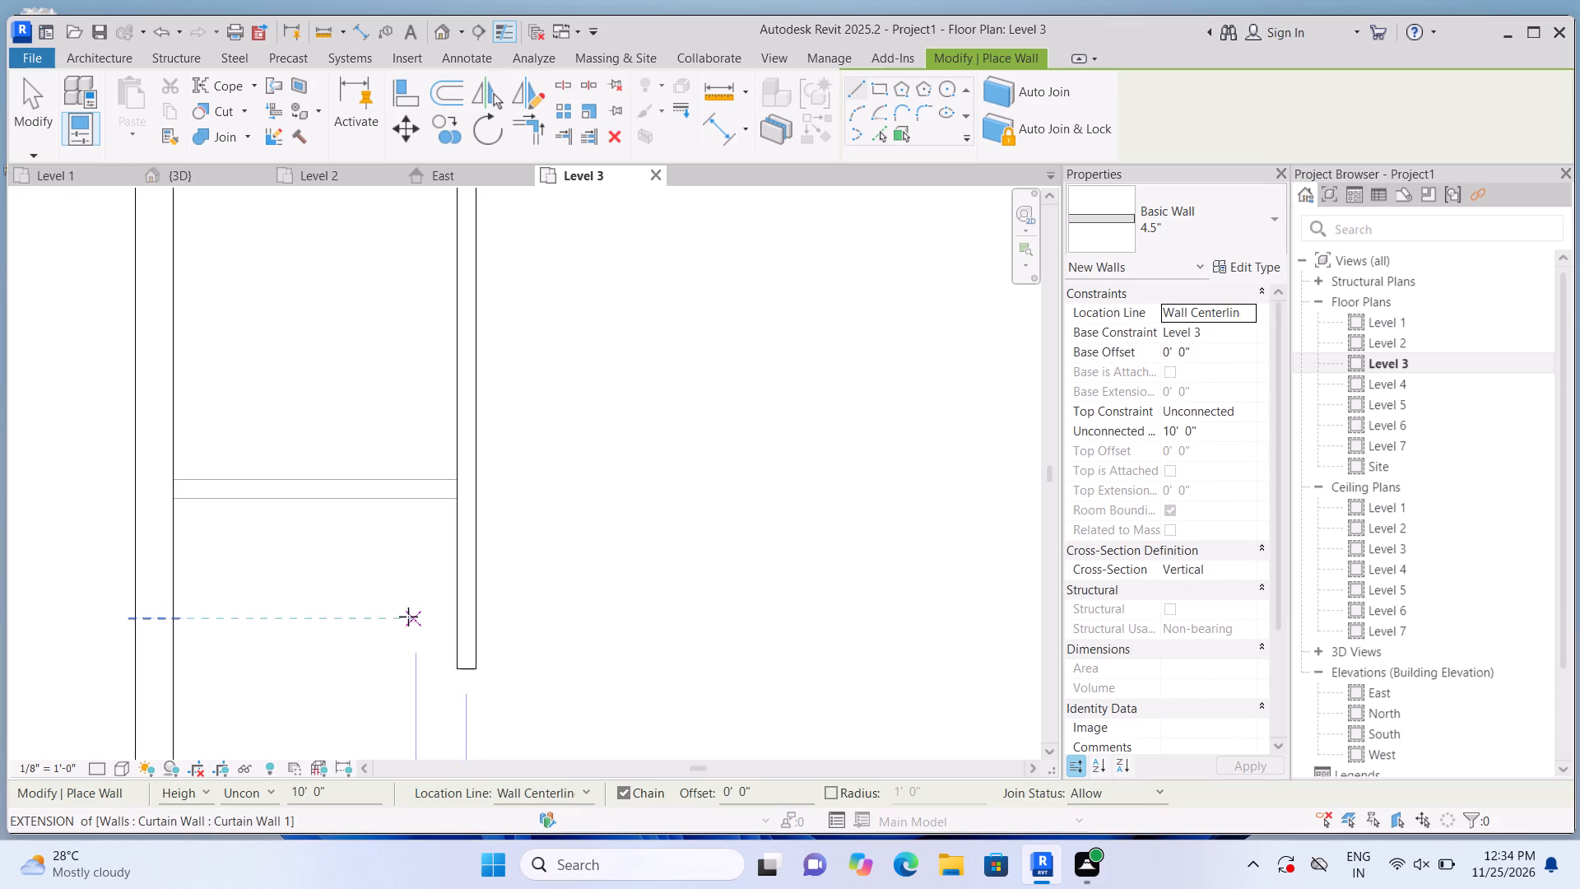
scroll(300, 523, up, 5)
click(108, 489)
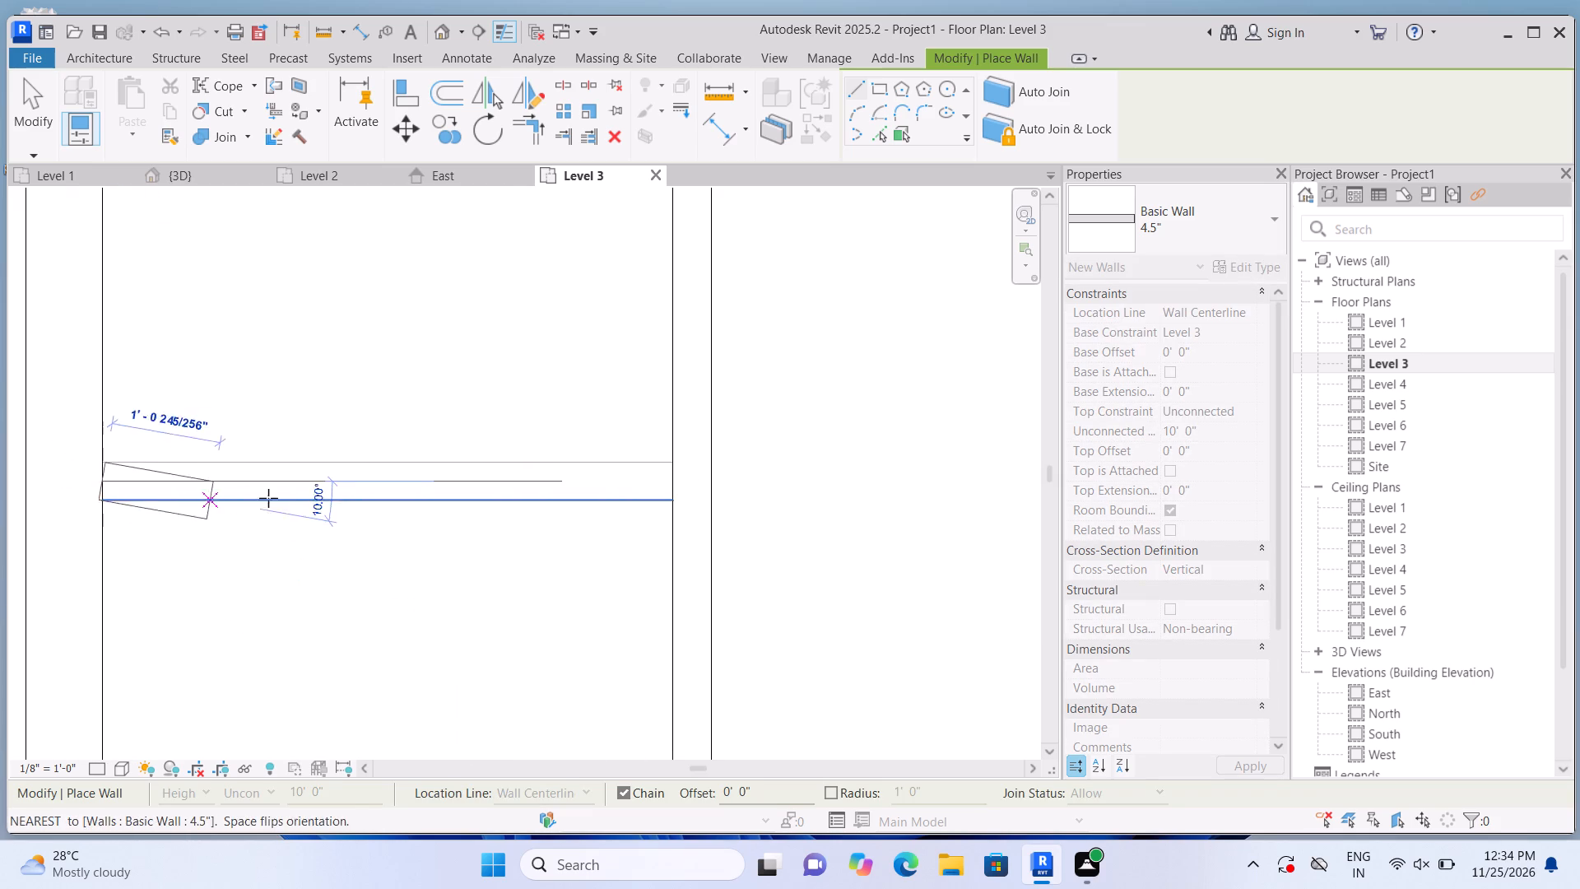
click(678, 480)
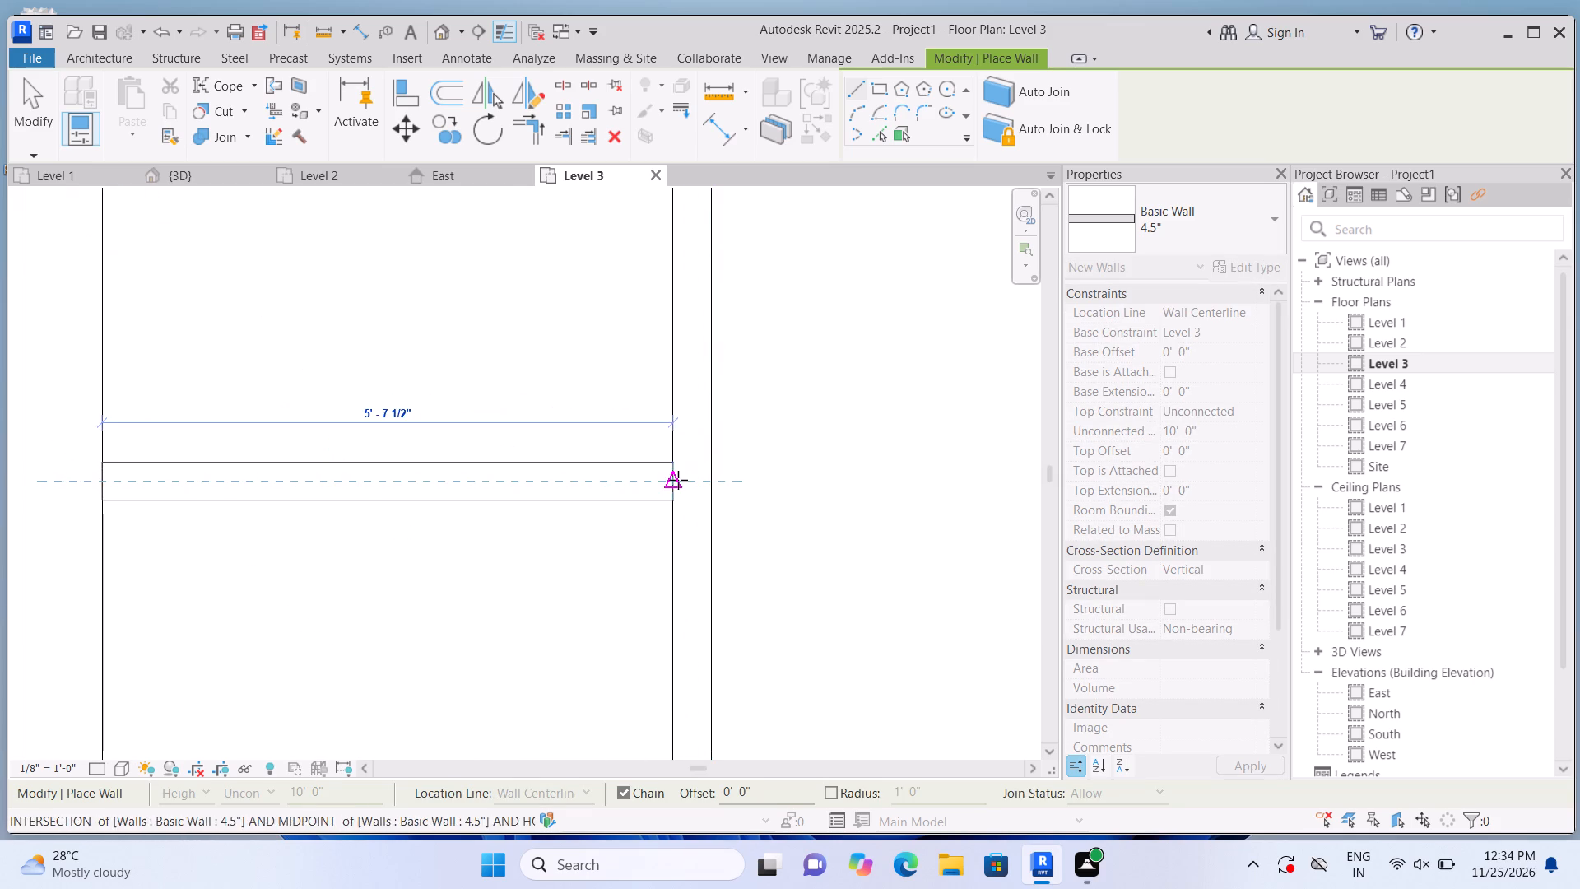
Draw a short 4.5" wall north from the south exterior wall along the south-west room's underlay stub, ending at its free end.
key(Escape)
scroll(500, 619, down, 7)
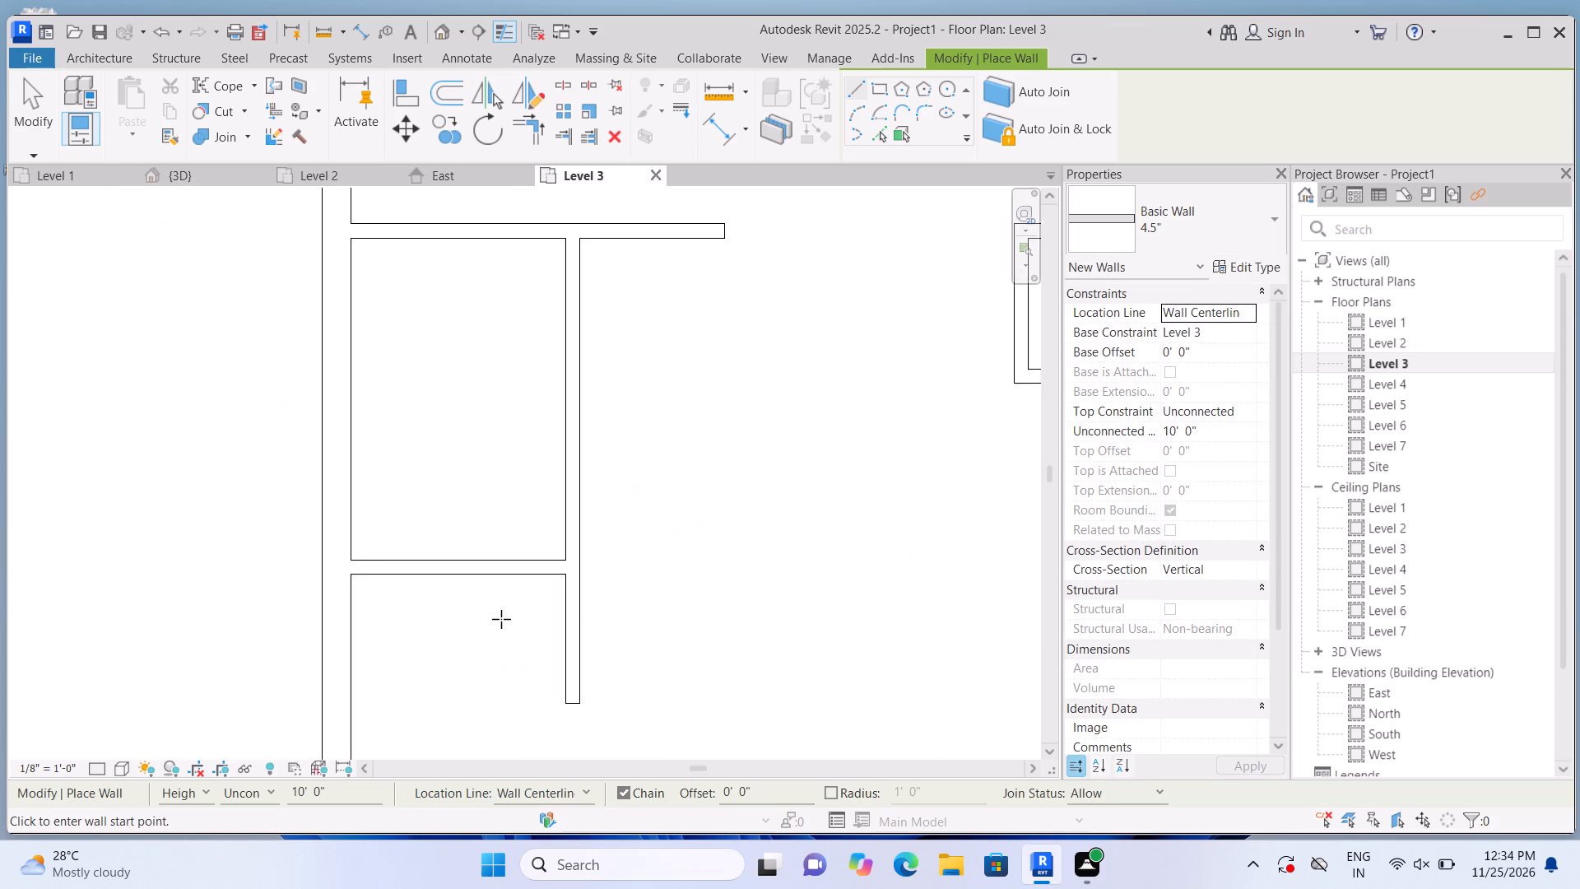
scroll(501, 619, down, 5)
middle_drag(490, 669, 476, 429)
scroll(487, 466, up, 2)
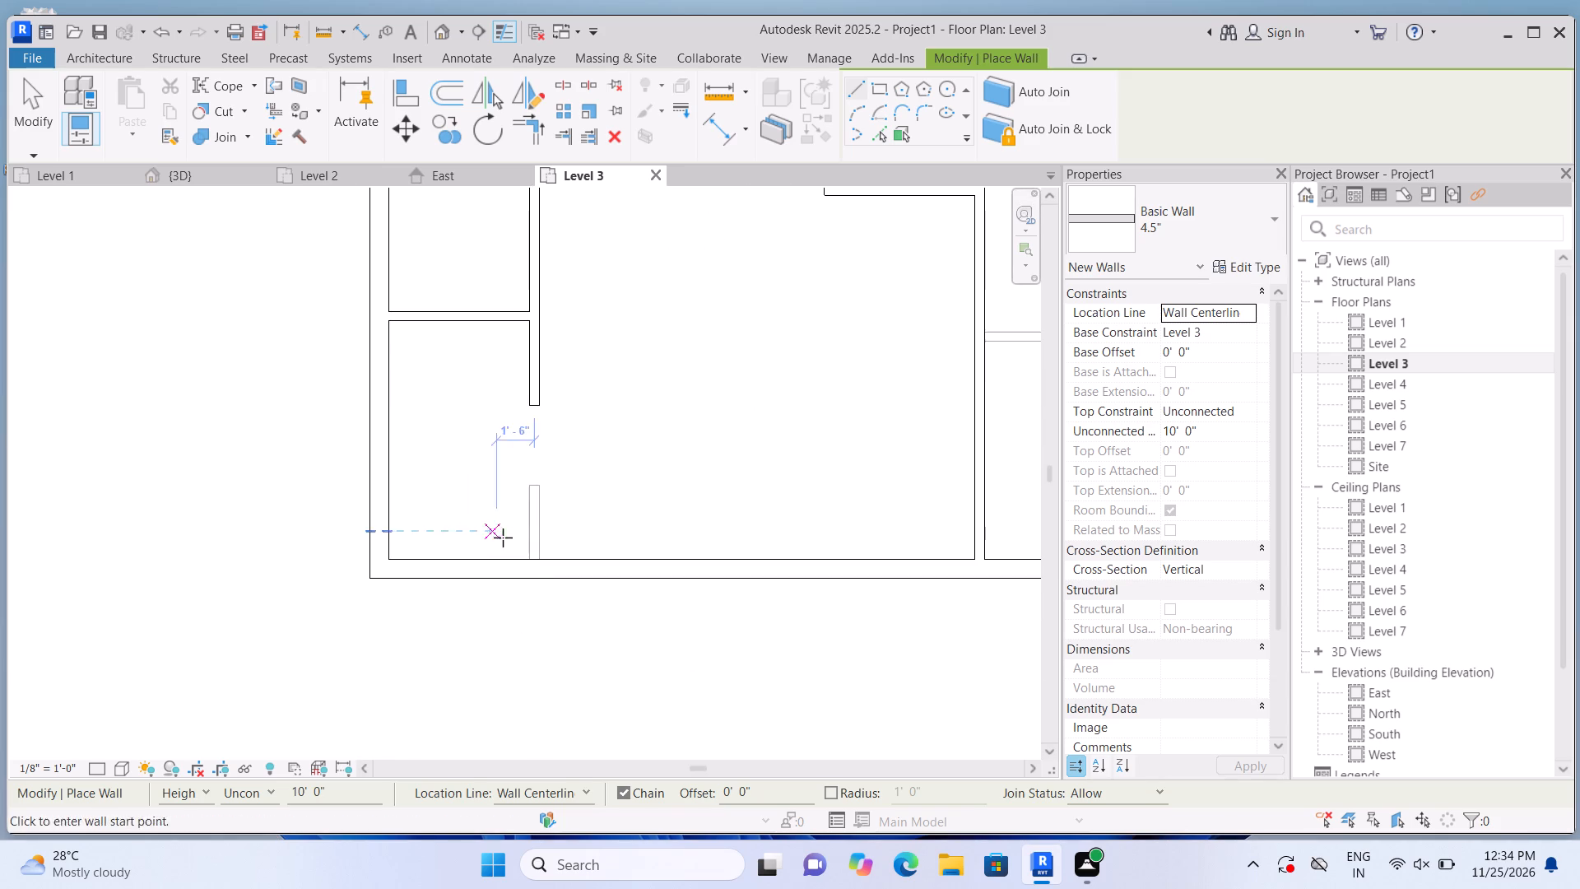
scroll(510, 538, up, 8)
middle_drag(544, 547, 550, 612)
scroll(546, 617, up, 3)
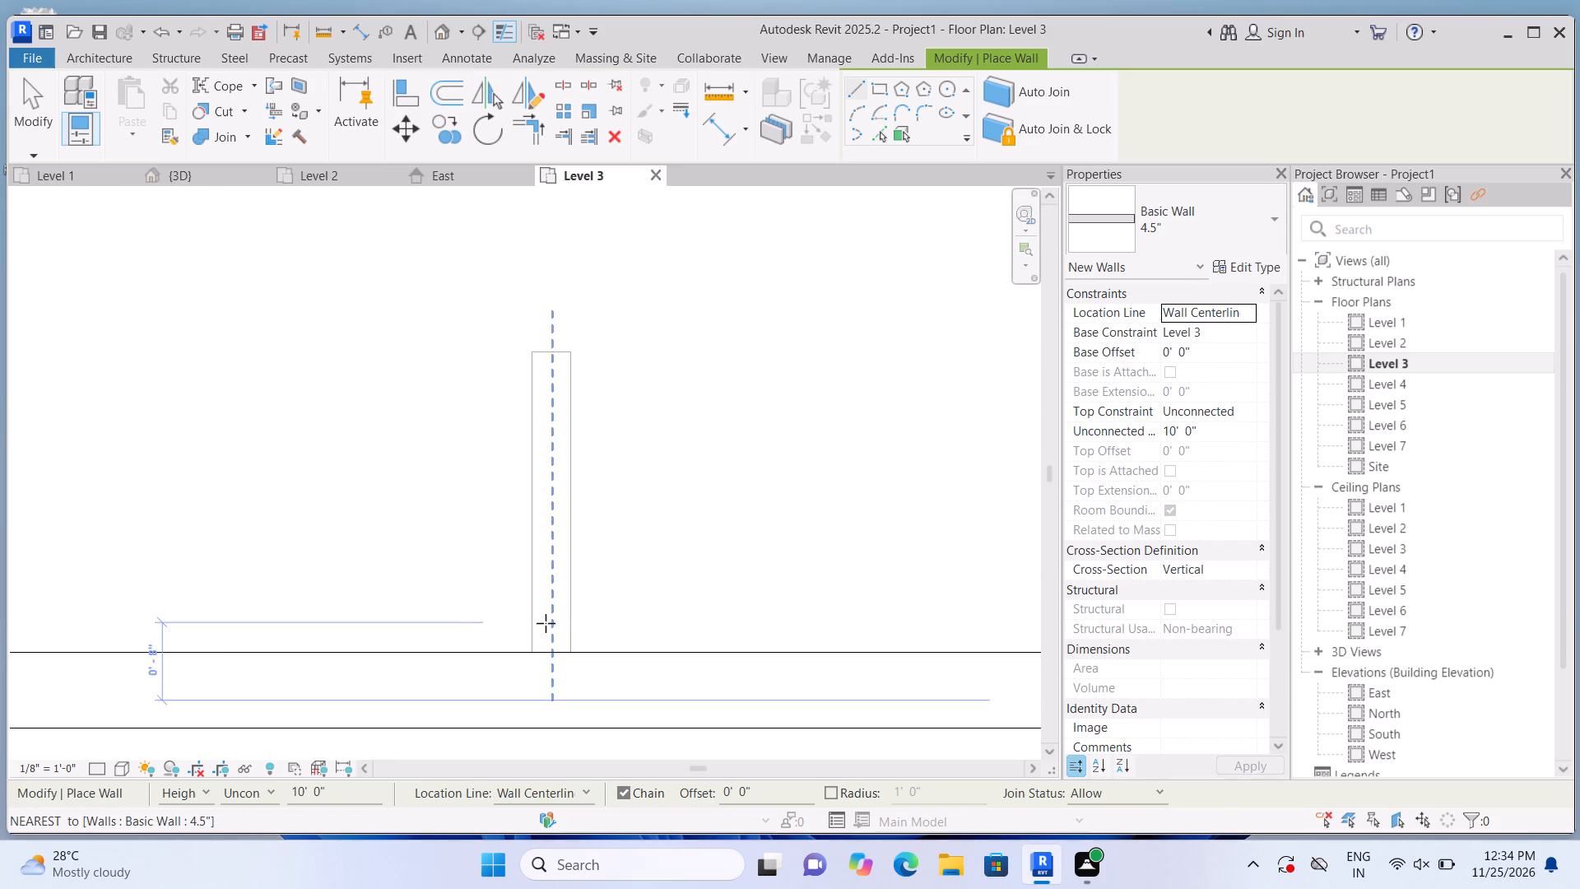
click(546, 656)
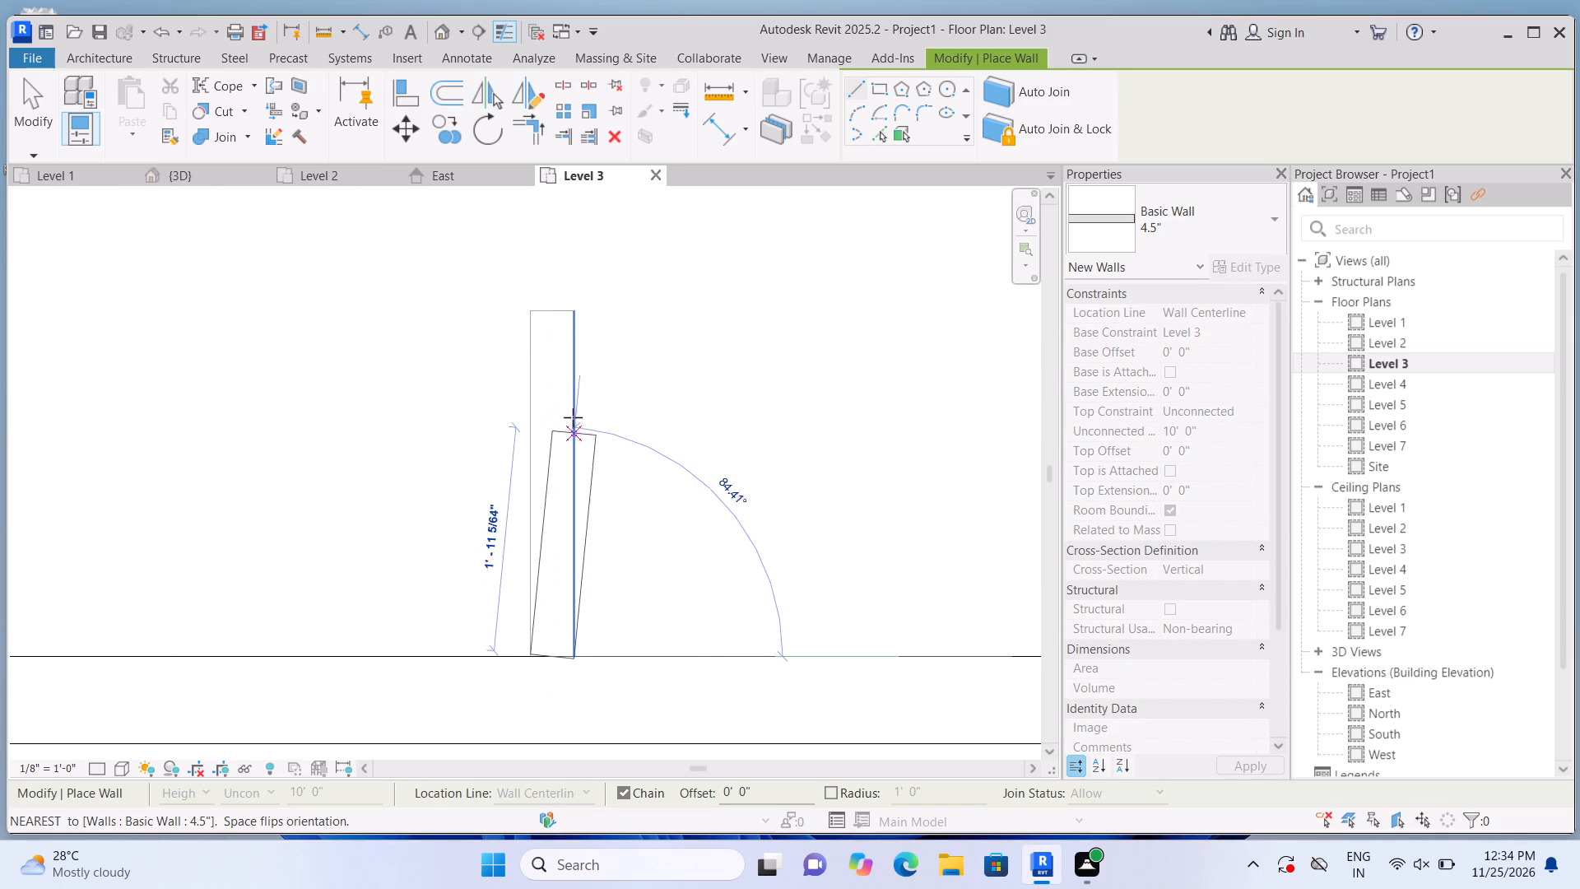
click(551, 310)
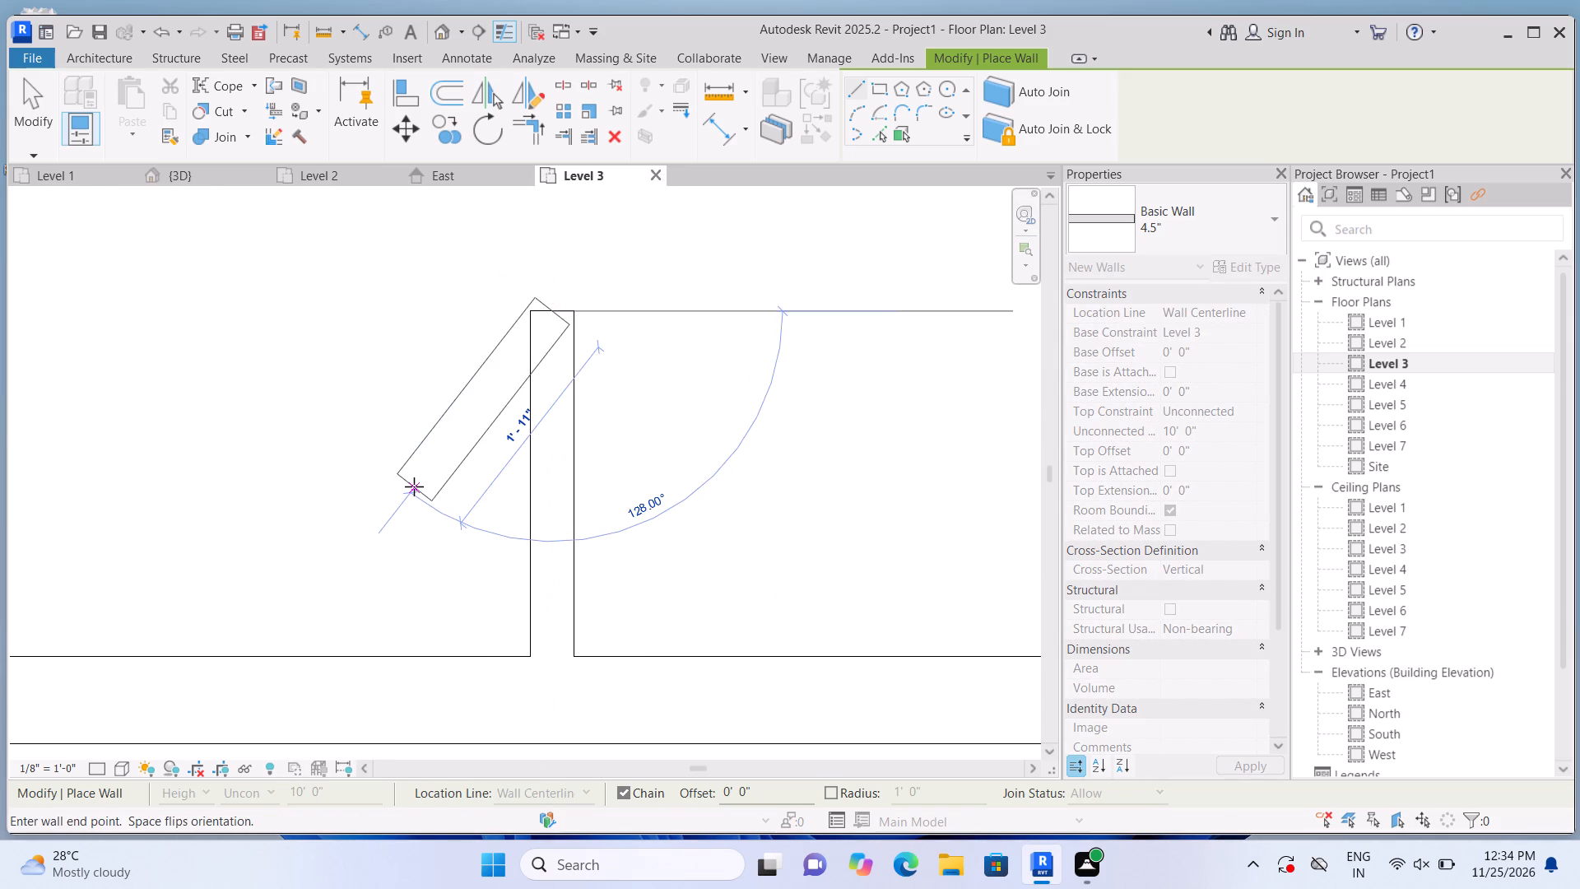
key(Escape)
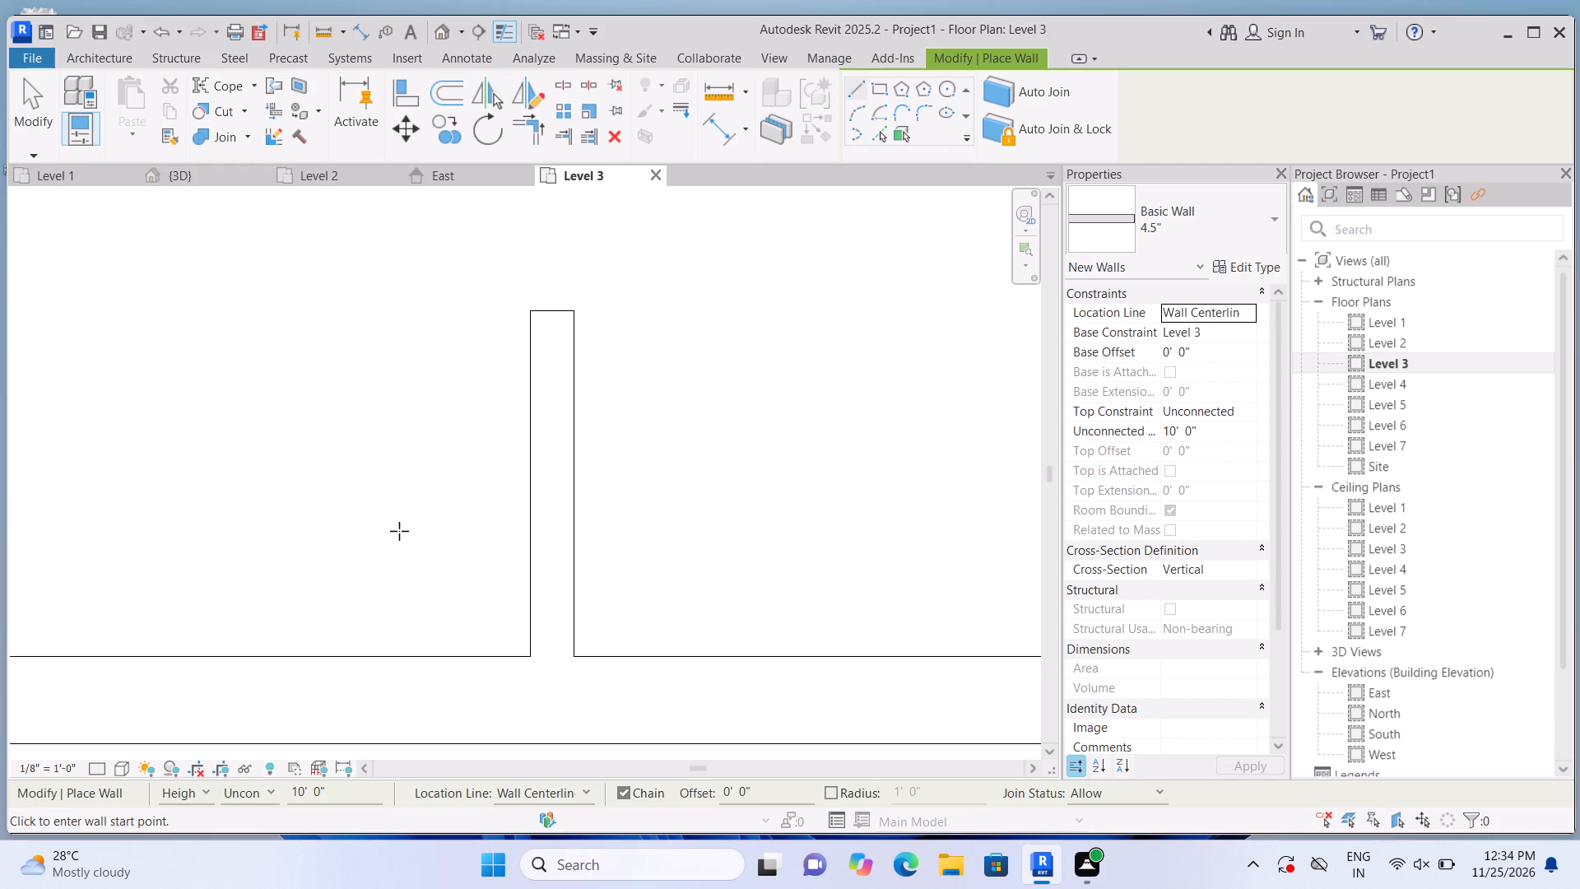
Draw a 4.5" wall about 16'-10 1/2" east from the long north-south partition to the east exterior wall along the south-east underlay partition.
scroll(496, 504, down, 7)
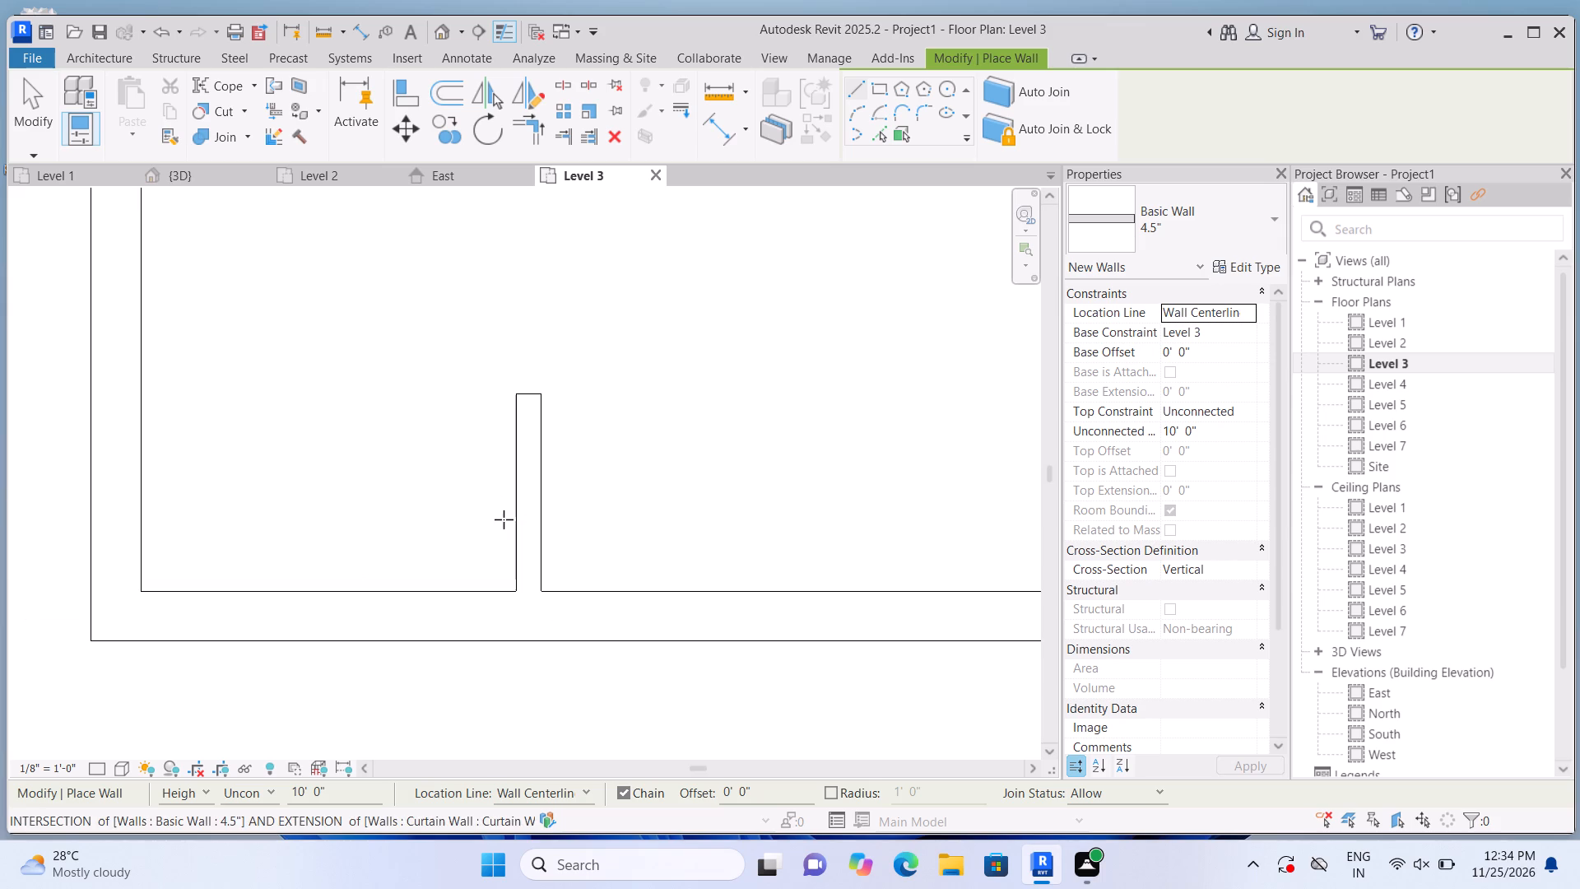
scroll(504, 519, down, 7)
scroll(706, 504, down, 6)
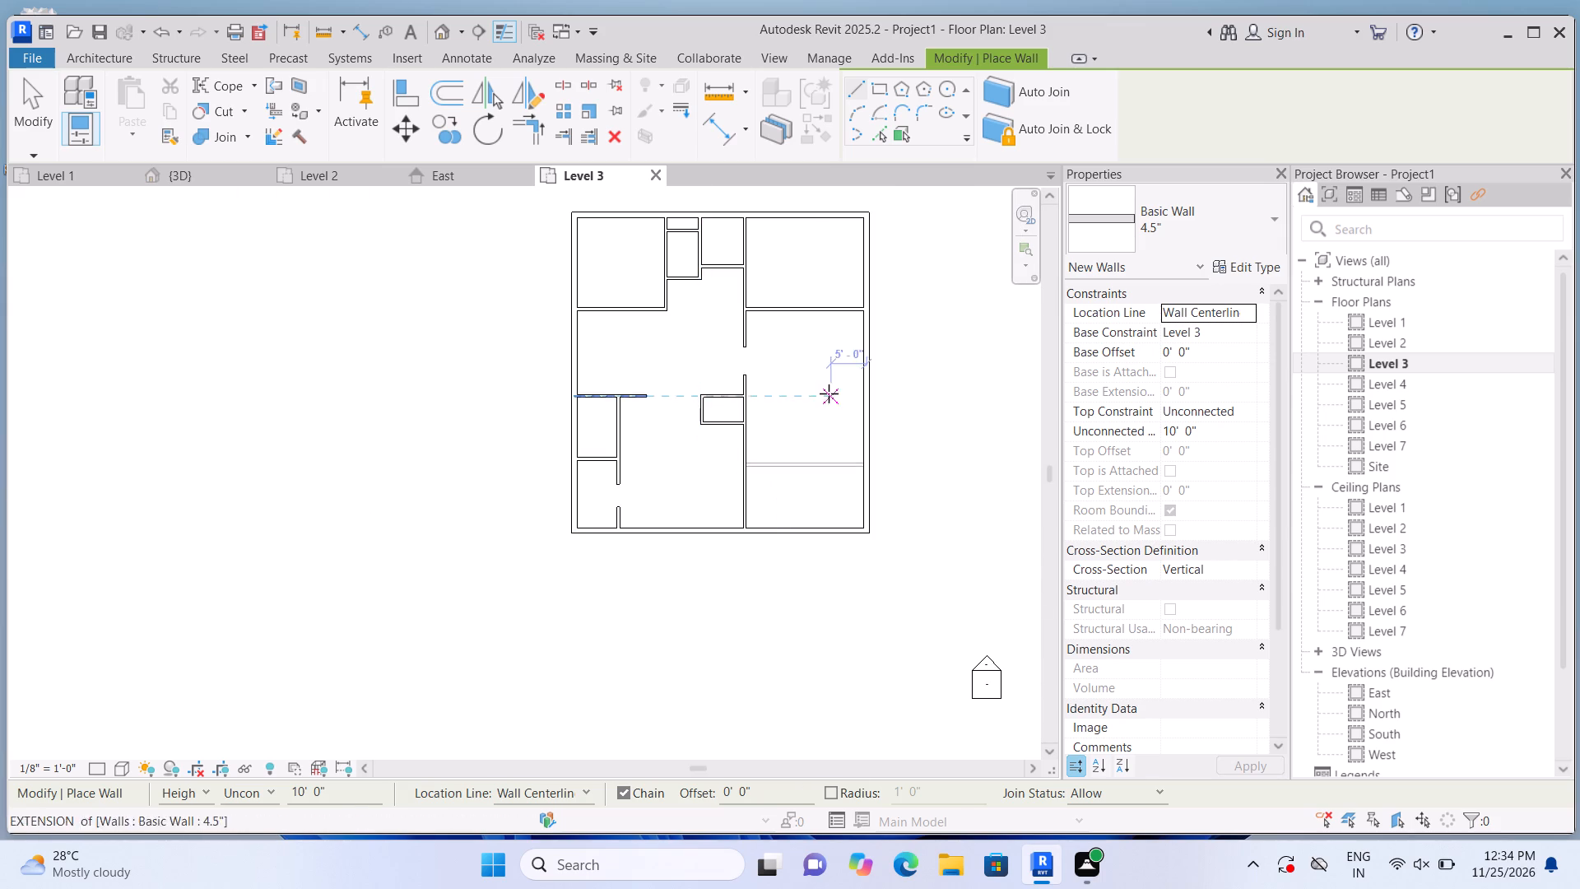
middle_drag(819, 402, 808, 467)
scroll(785, 508, up, 4)
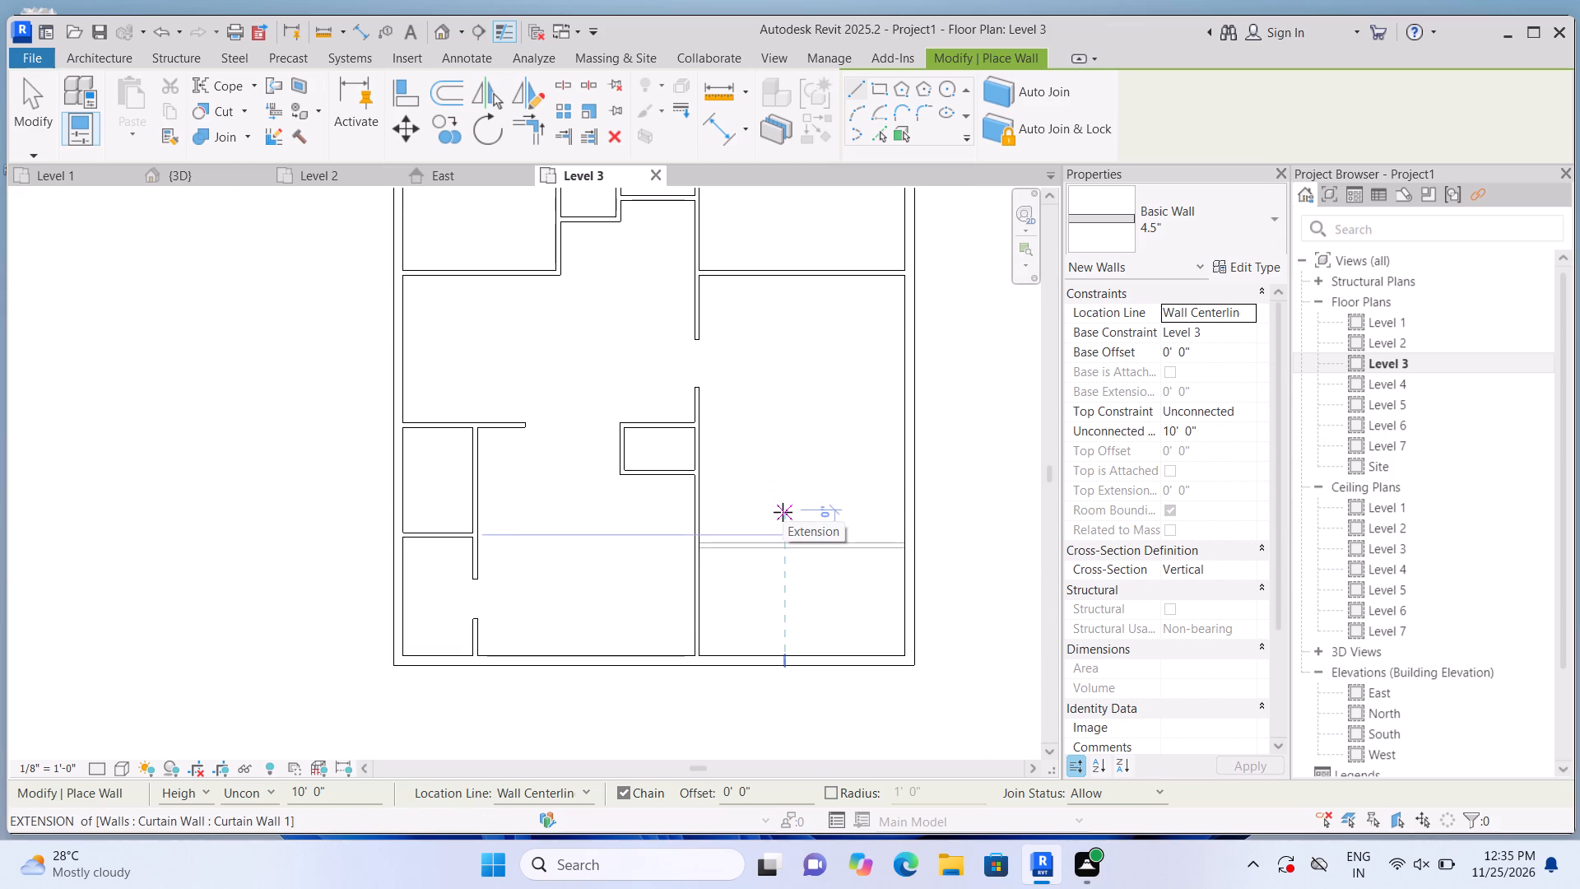
scroll(782, 556, up, 13)
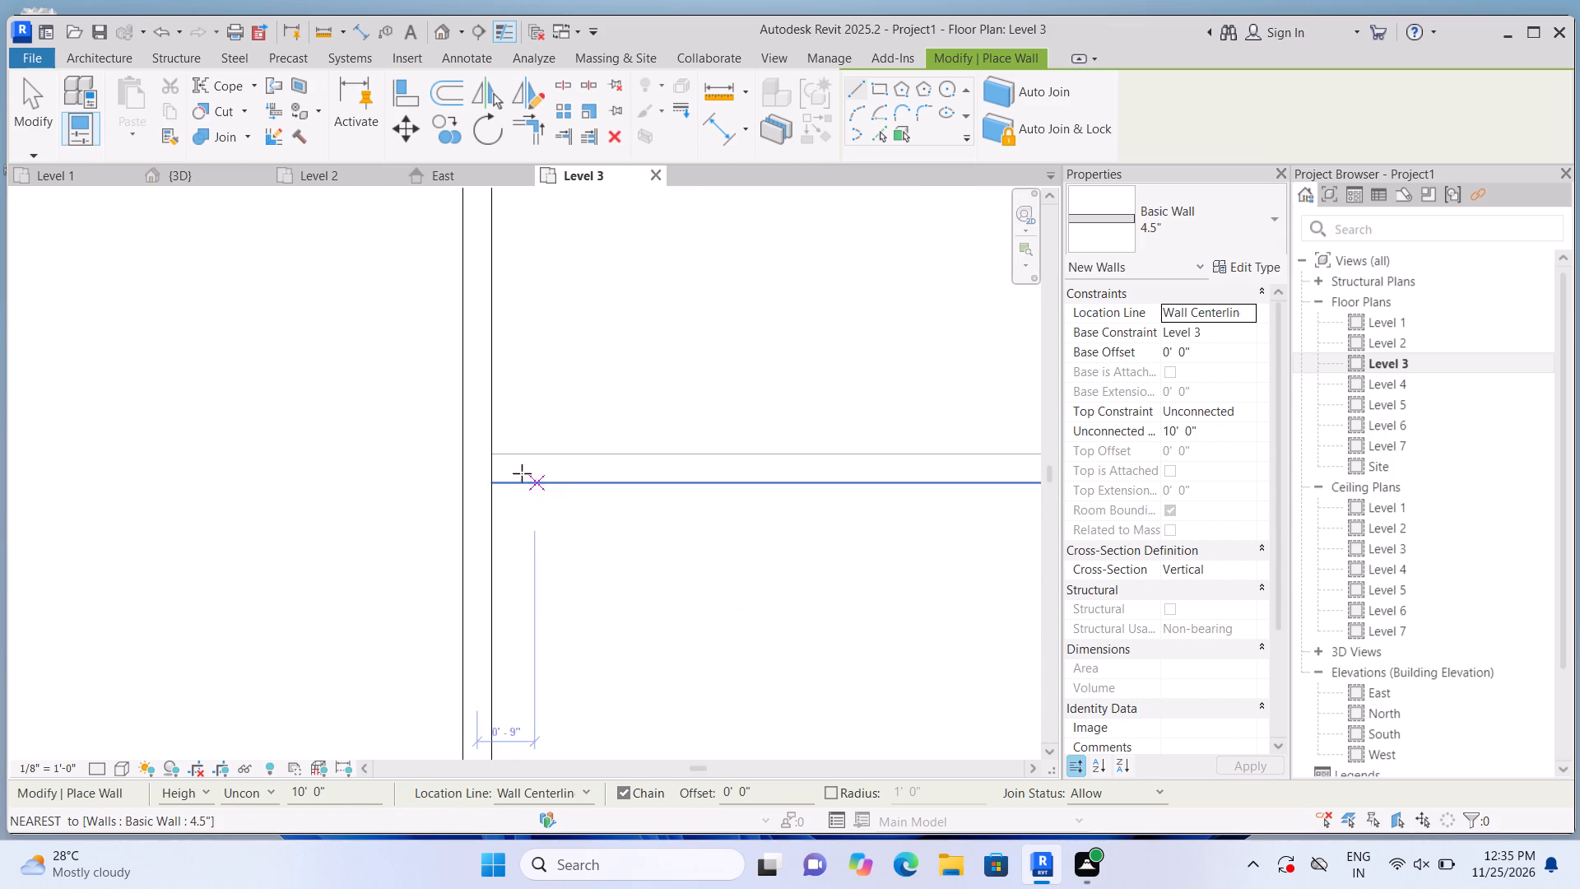
click(493, 464)
scroll(605, 478, down, 8)
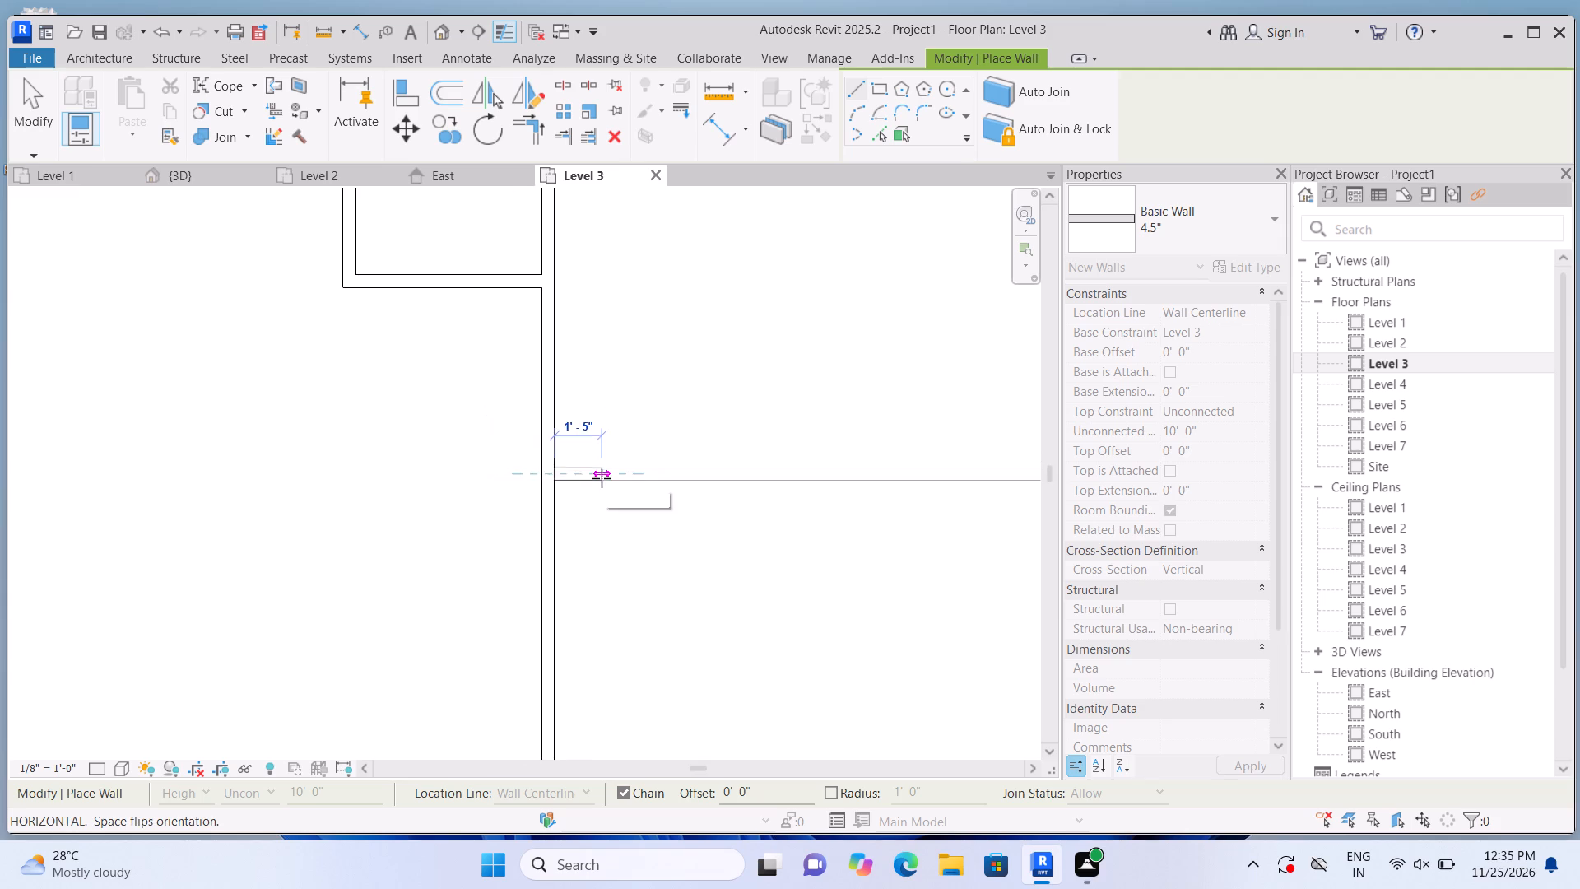
scroll(602, 478, down, 4)
scroll(879, 482, up, 9)
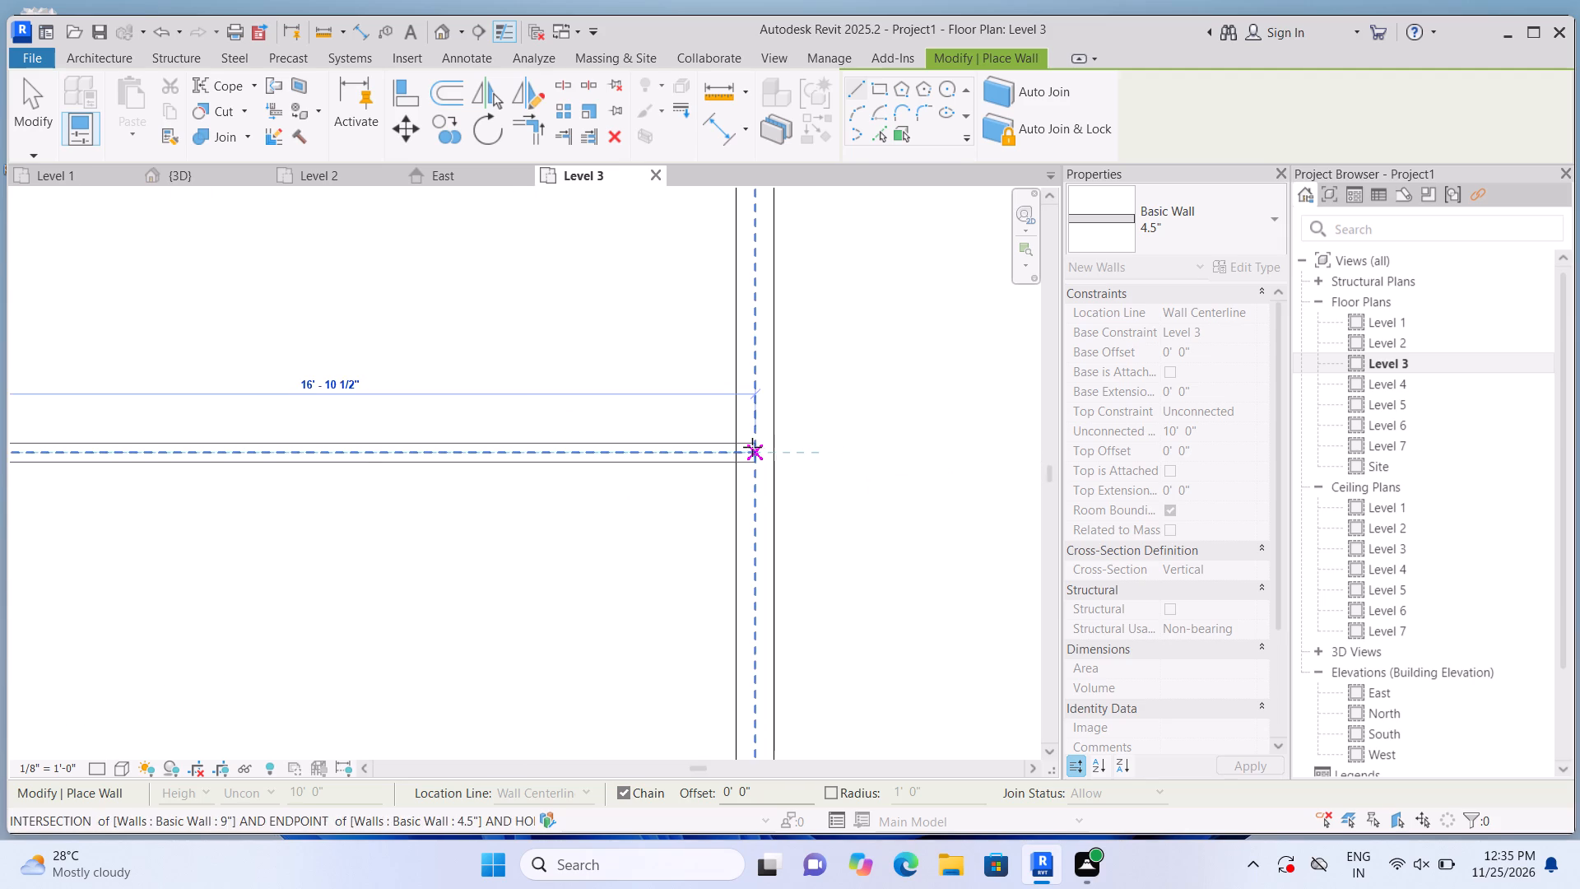
click(752, 447)
key(Escape)
scroll(813, 533, down, 5)
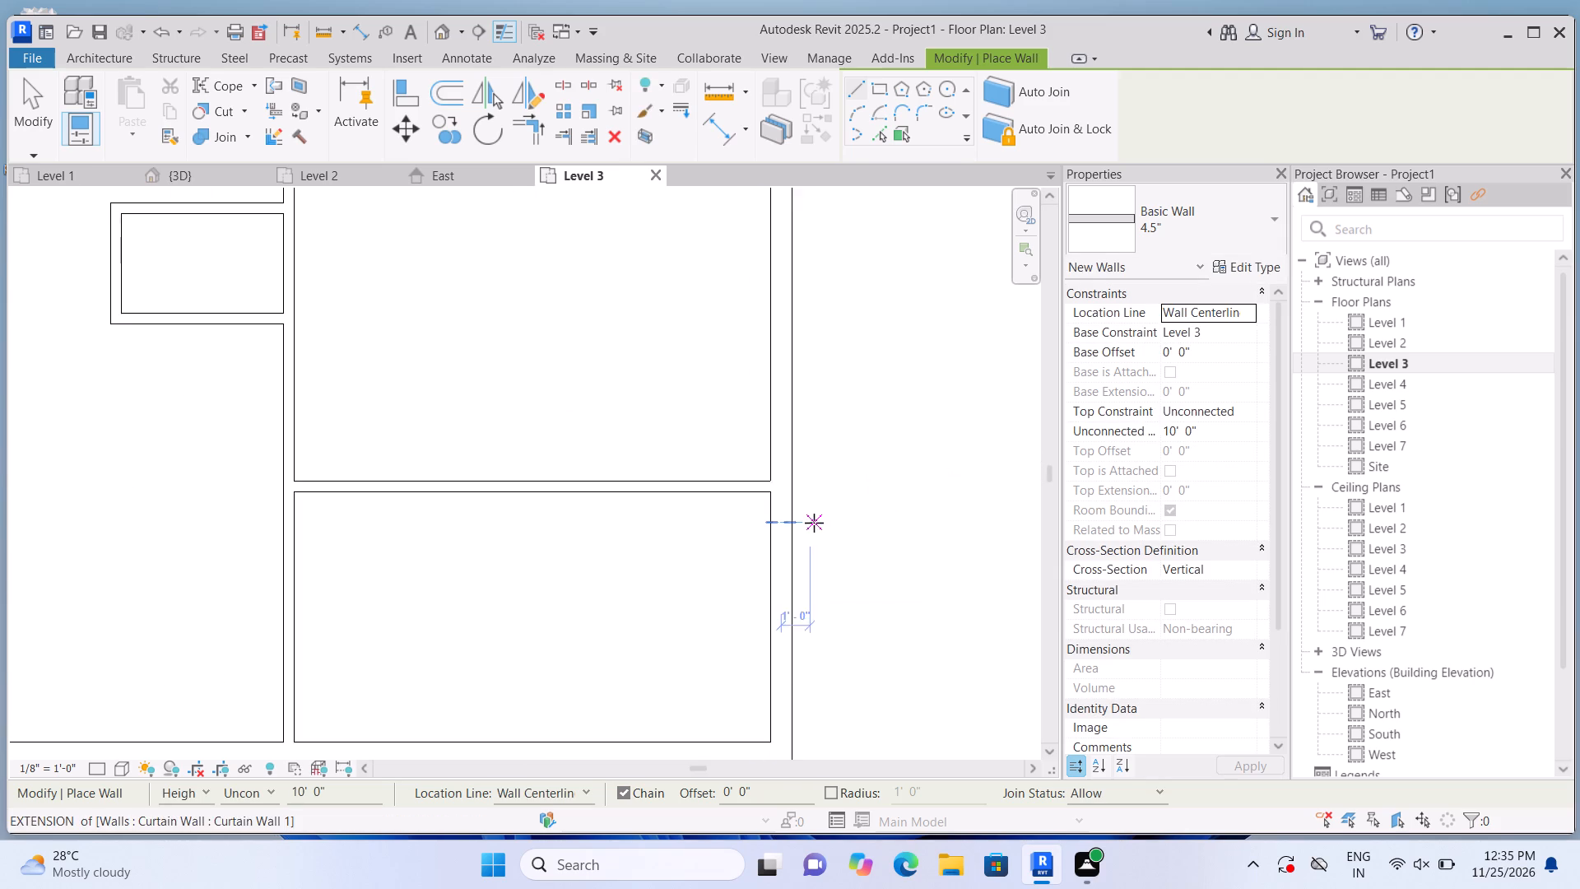
scroll(814, 523, down, 3)
key(Escape)
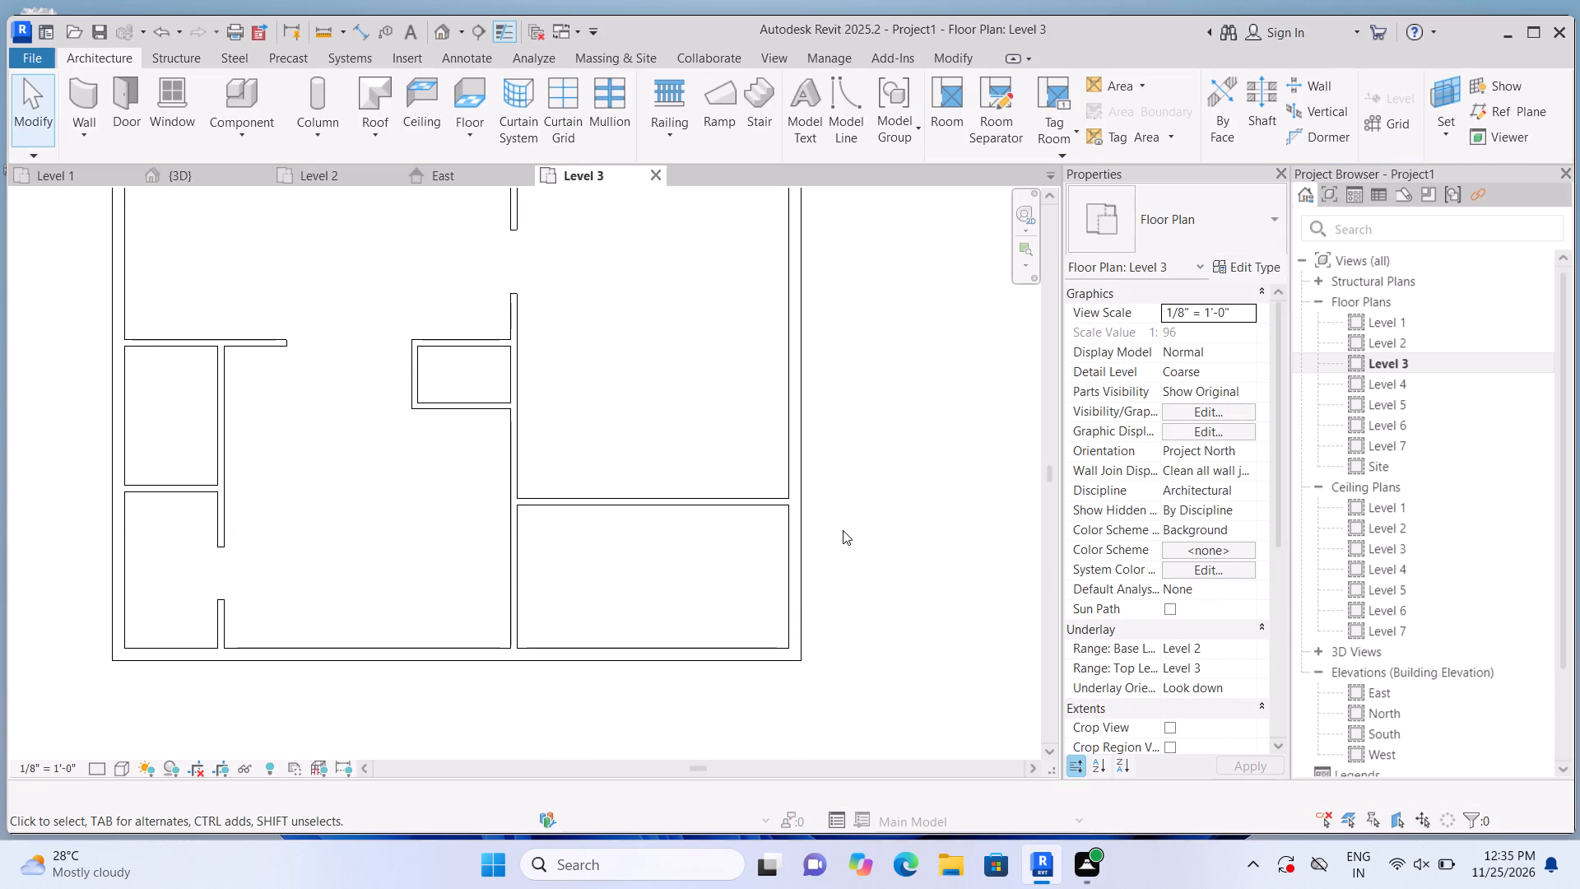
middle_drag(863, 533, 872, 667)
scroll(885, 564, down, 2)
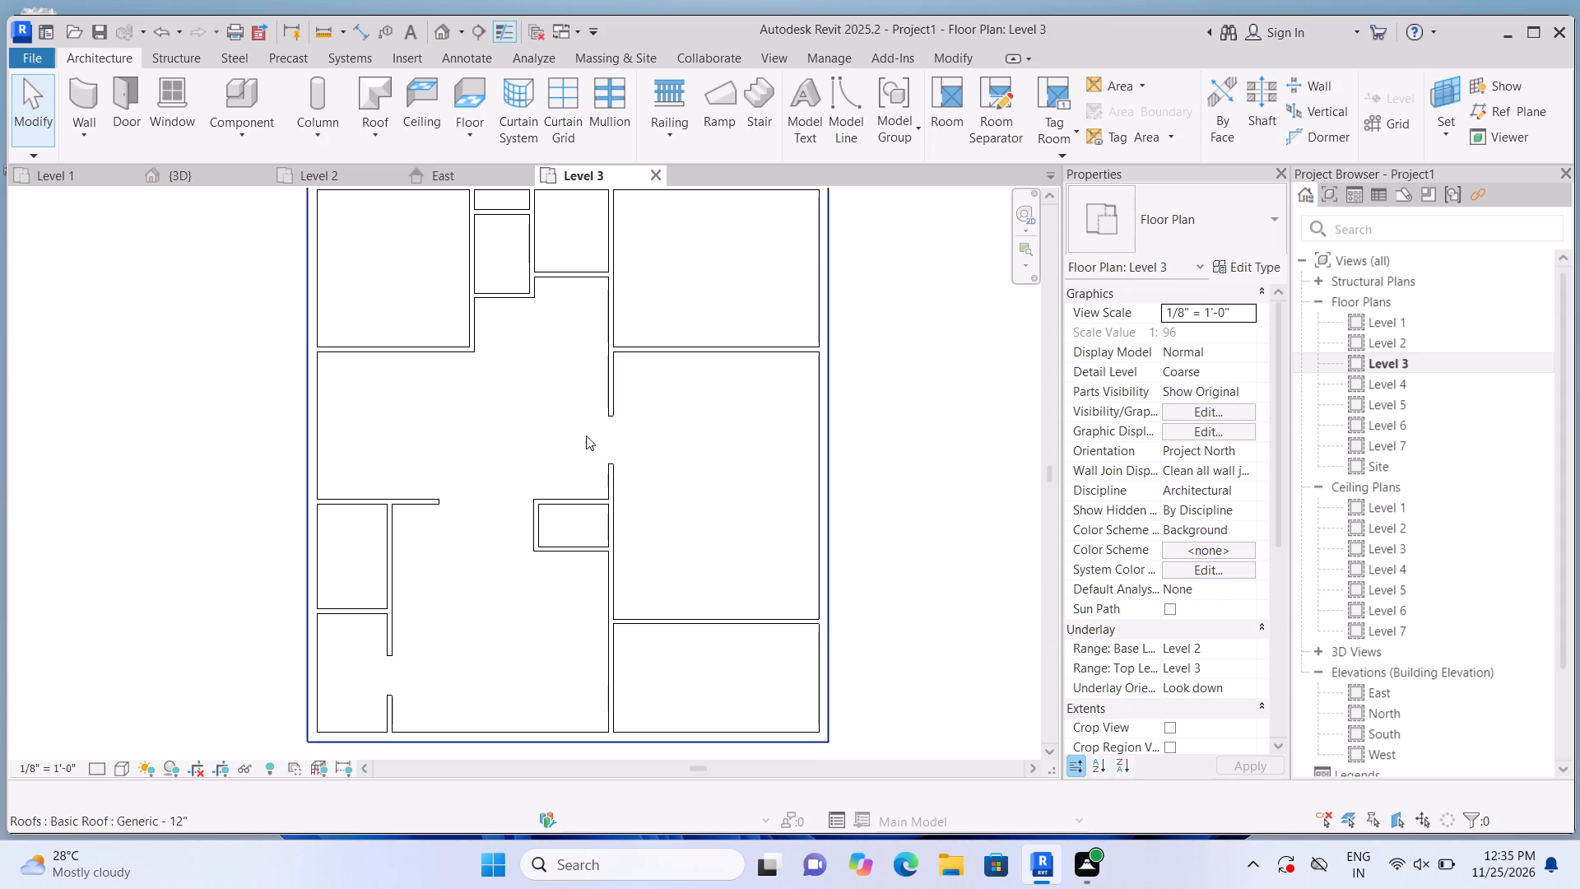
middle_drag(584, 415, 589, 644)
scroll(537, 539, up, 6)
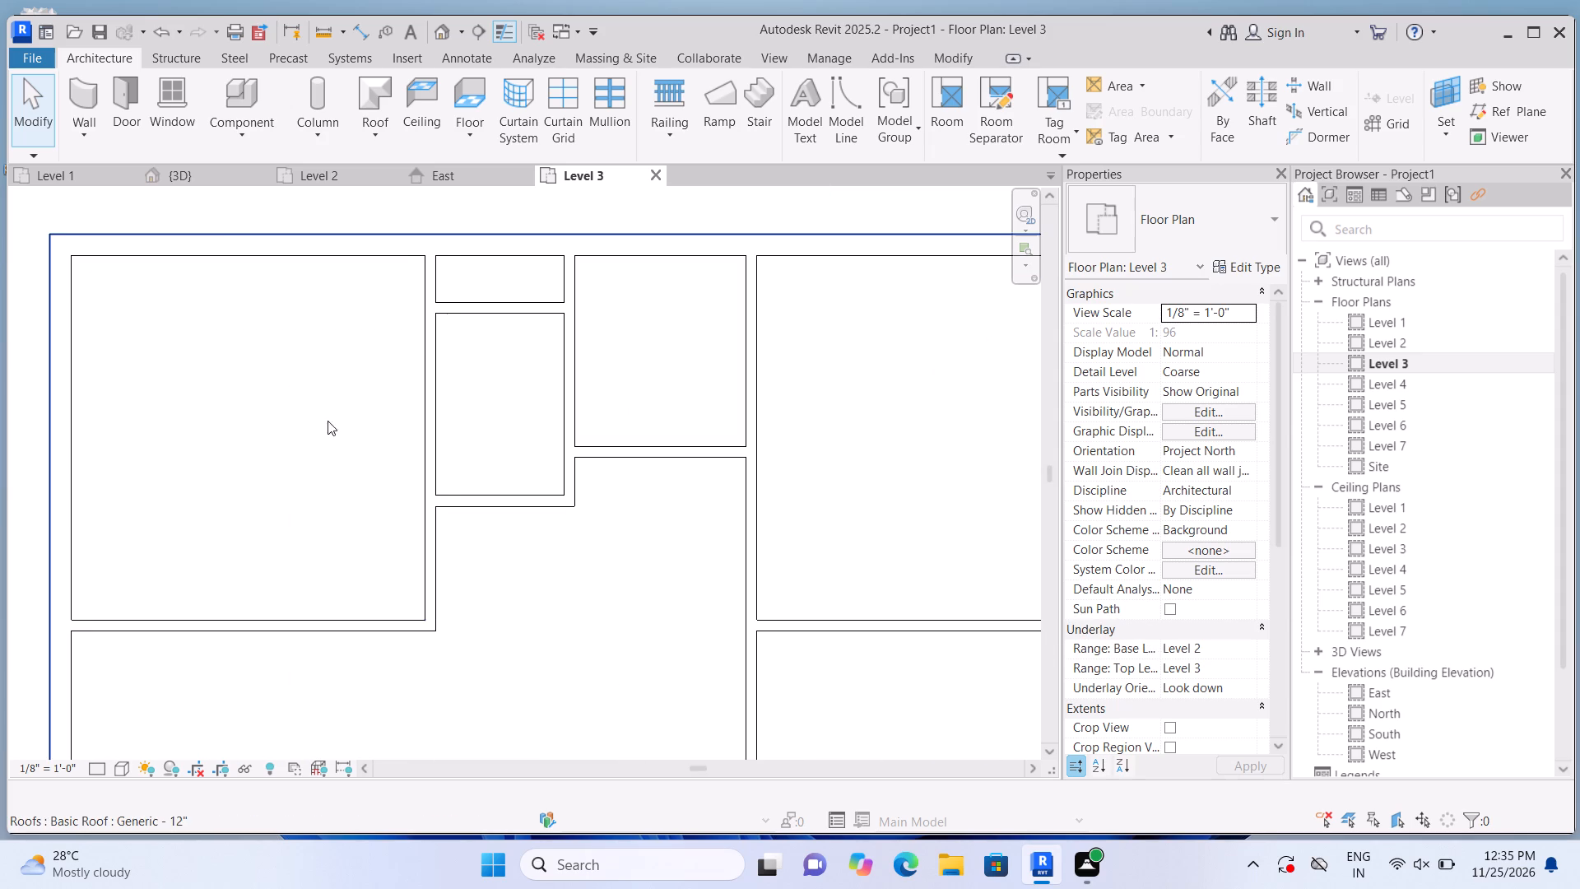
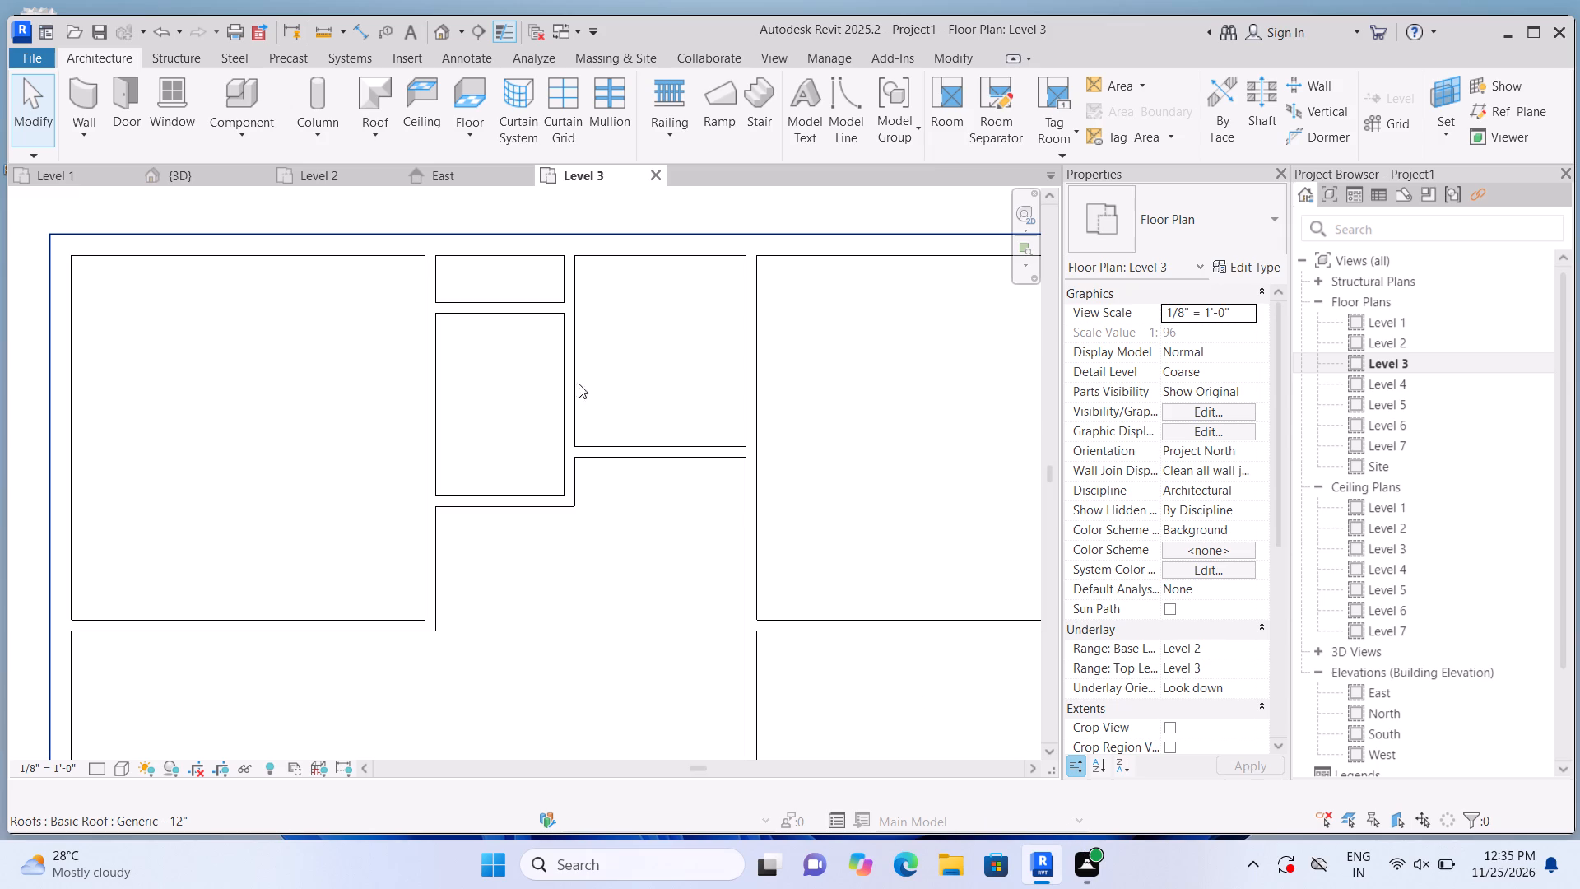
Place a 30" x 80" Single-Flush door in the north-west room's east wall, about 1'-10" from its south wall, hinged south and swinging into the room.
click(125, 101)
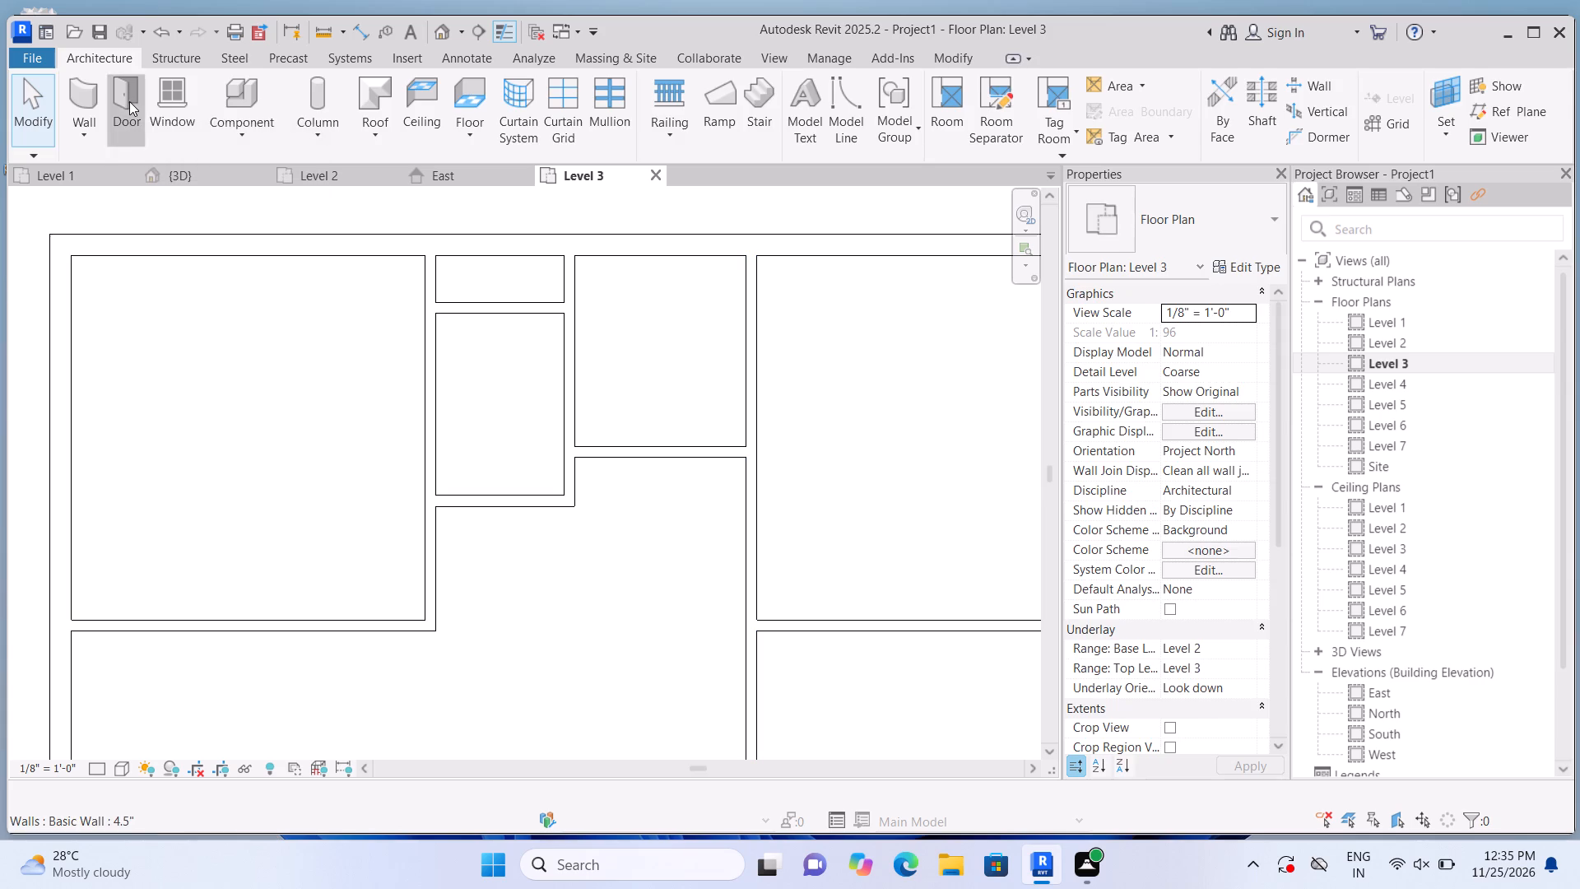
scroll(397, 620, up, 3)
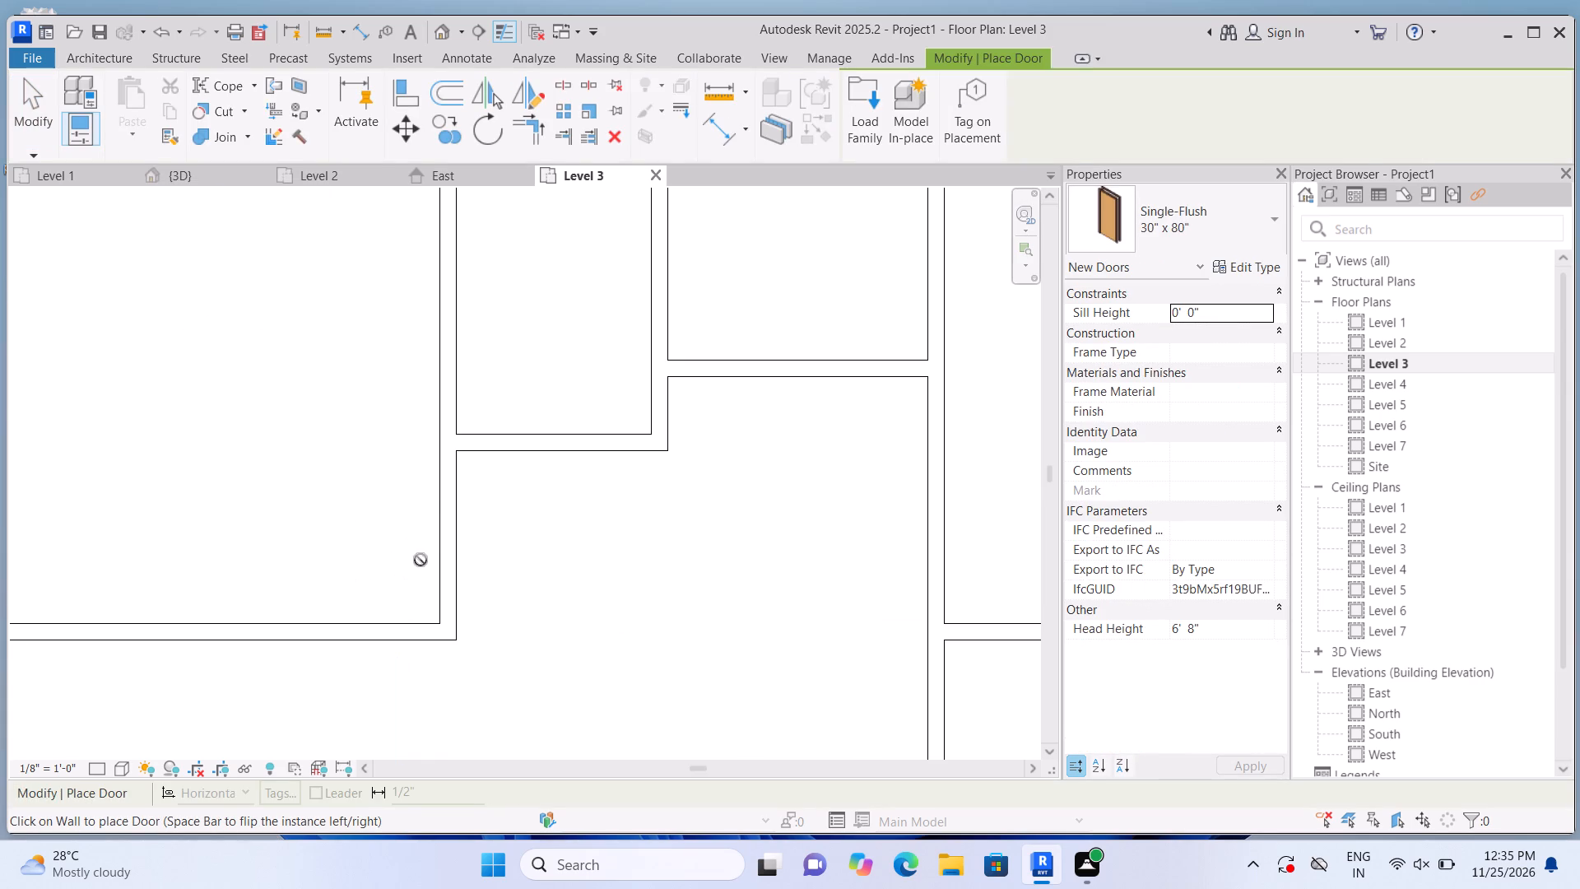
key(space)
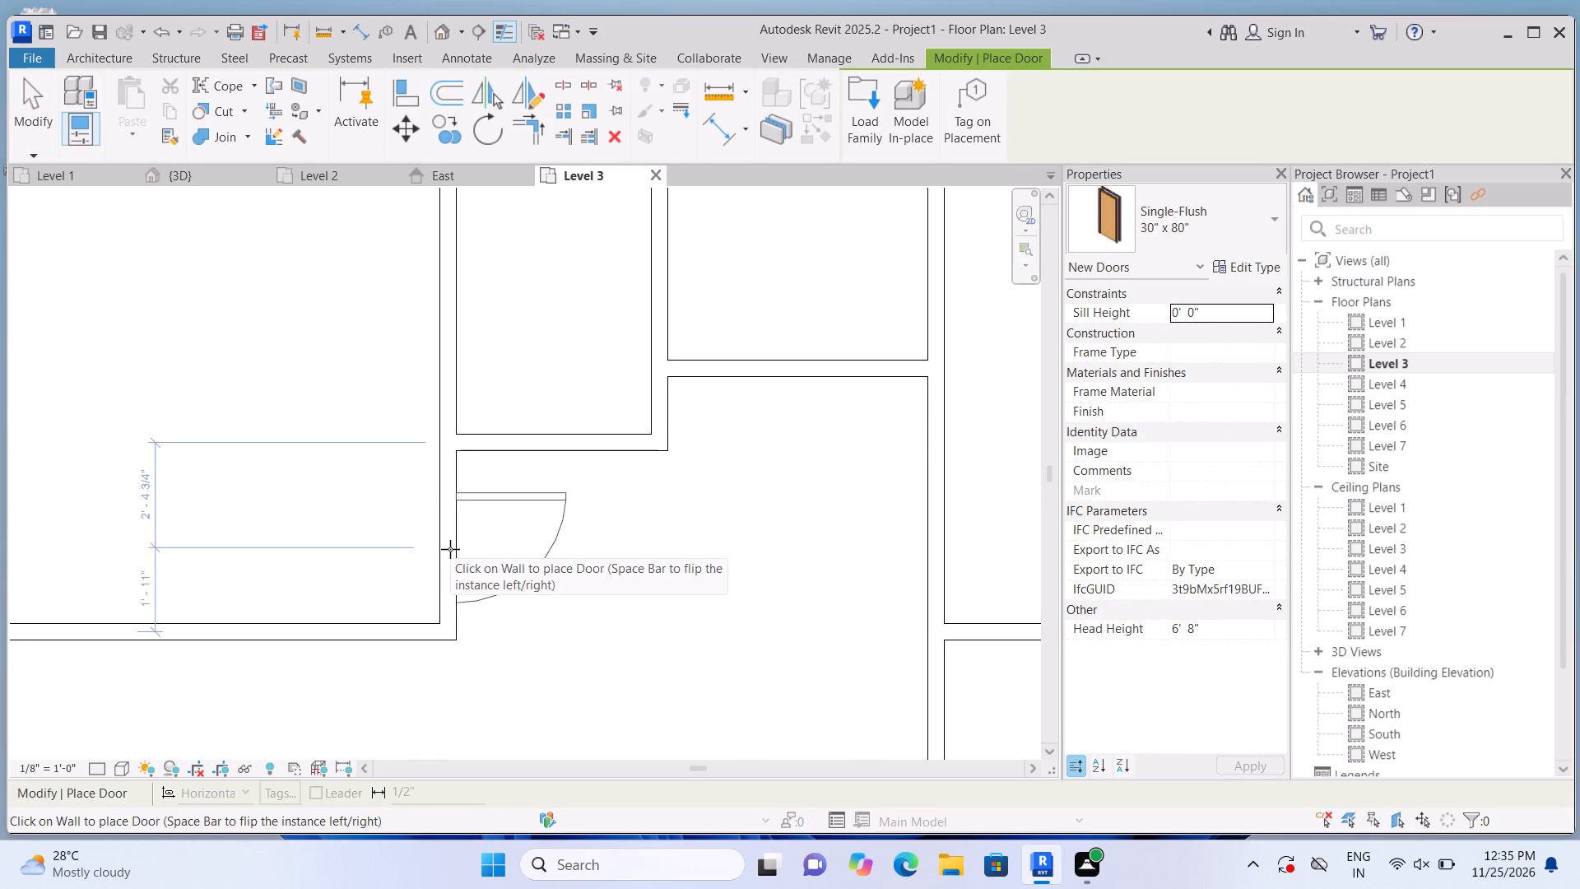
click(440, 552)
scroll(473, 549, down, 3)
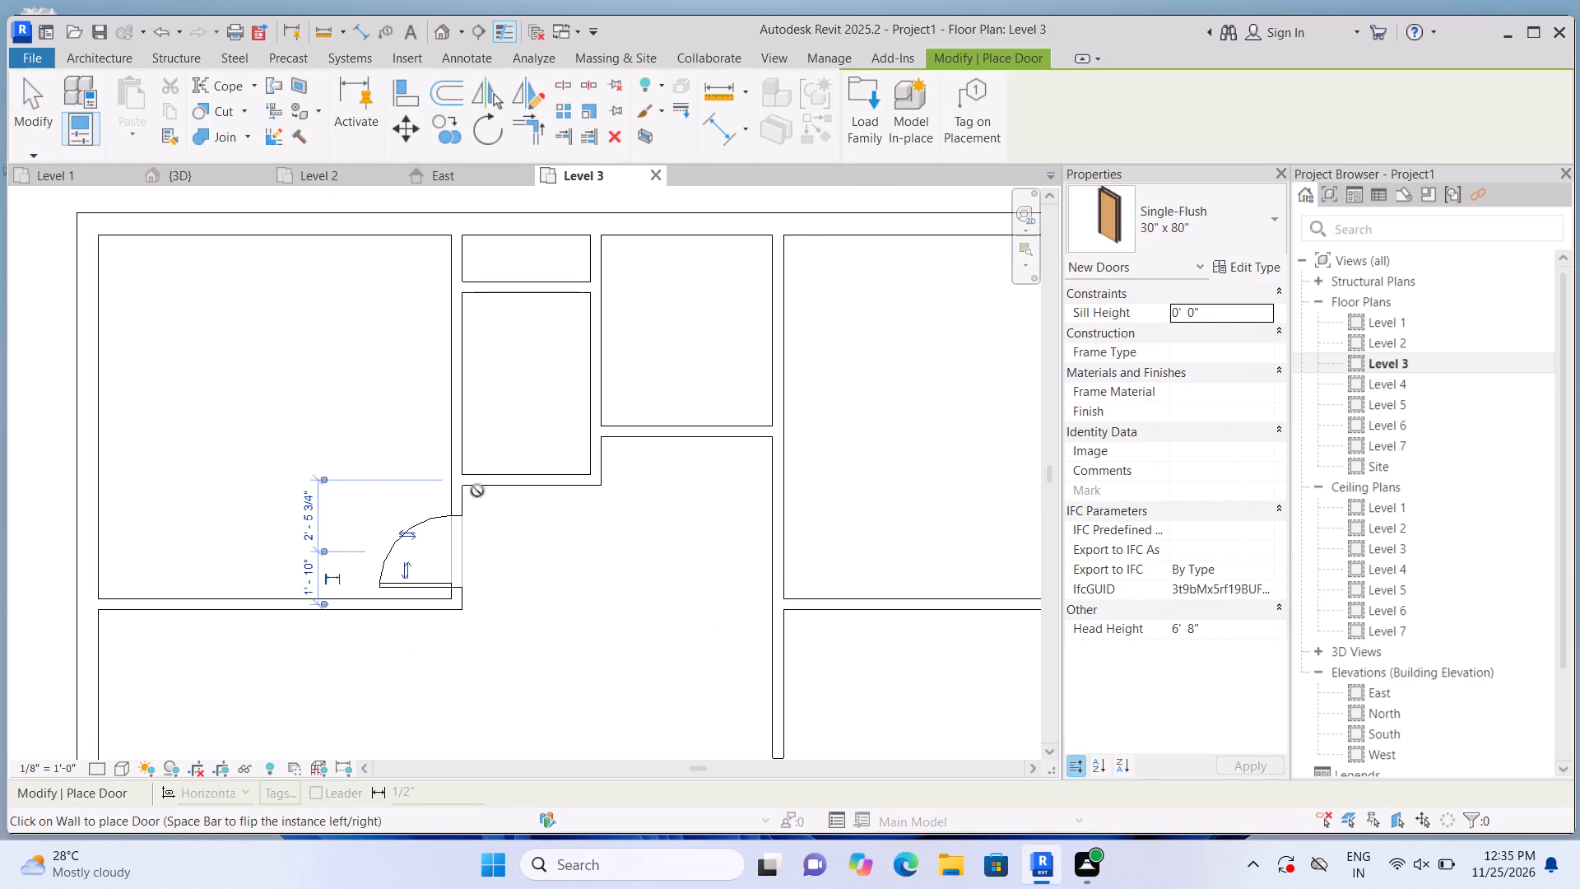
scroll(477, 343, up, 2)
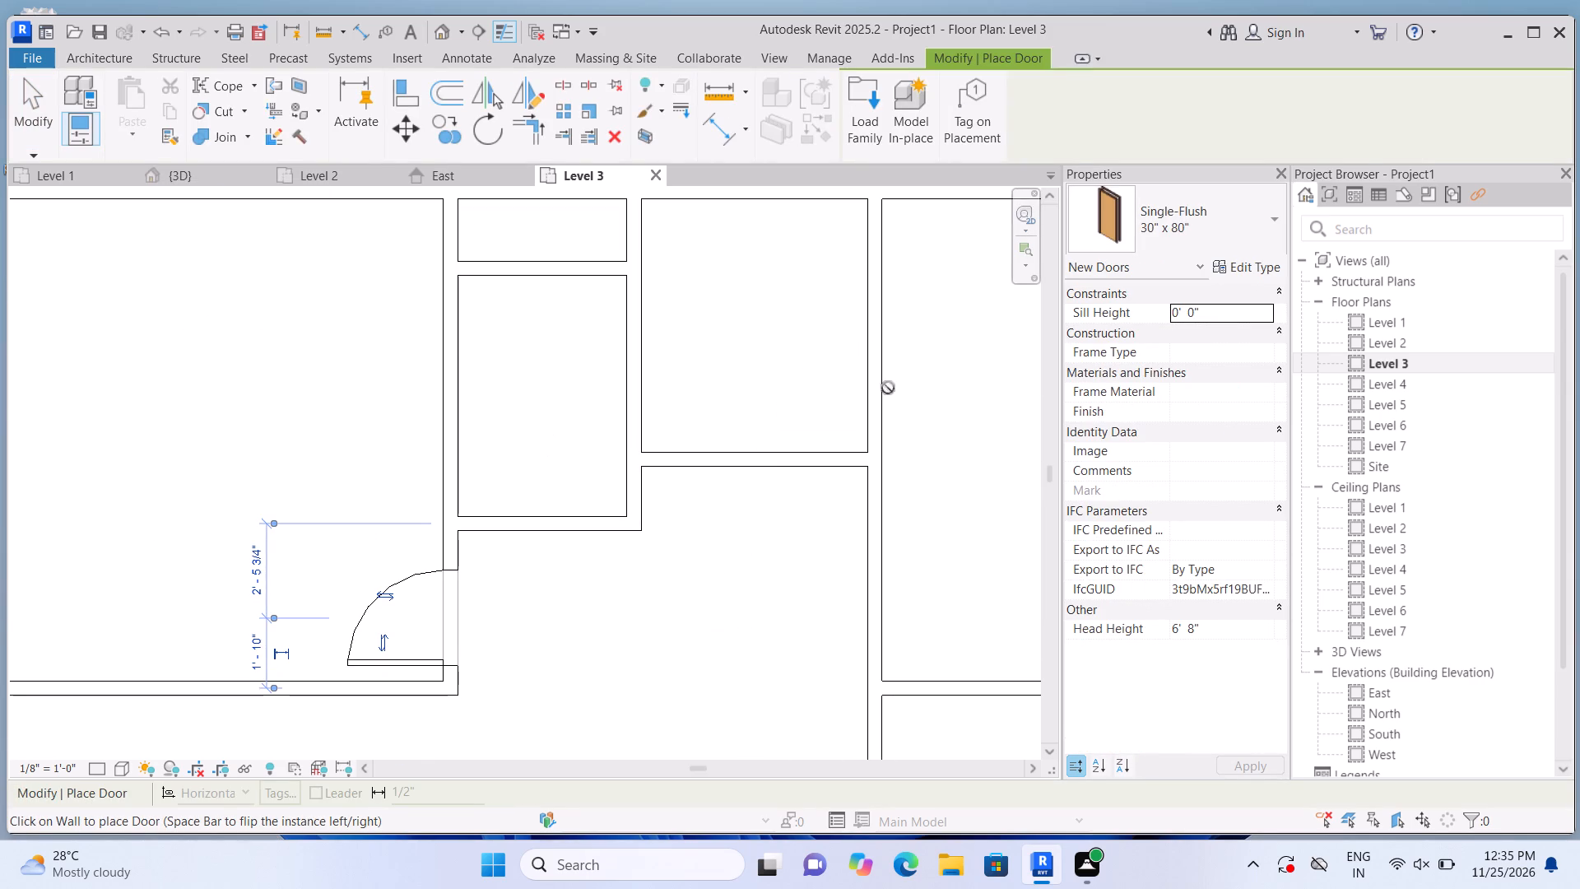
key(Escape)
Place a 30" x 80" Single-Flush door from the north-west room into the small adjoining room, hinged south near that room's south wall and swinging east.
scroll(483, 505, up, 5)
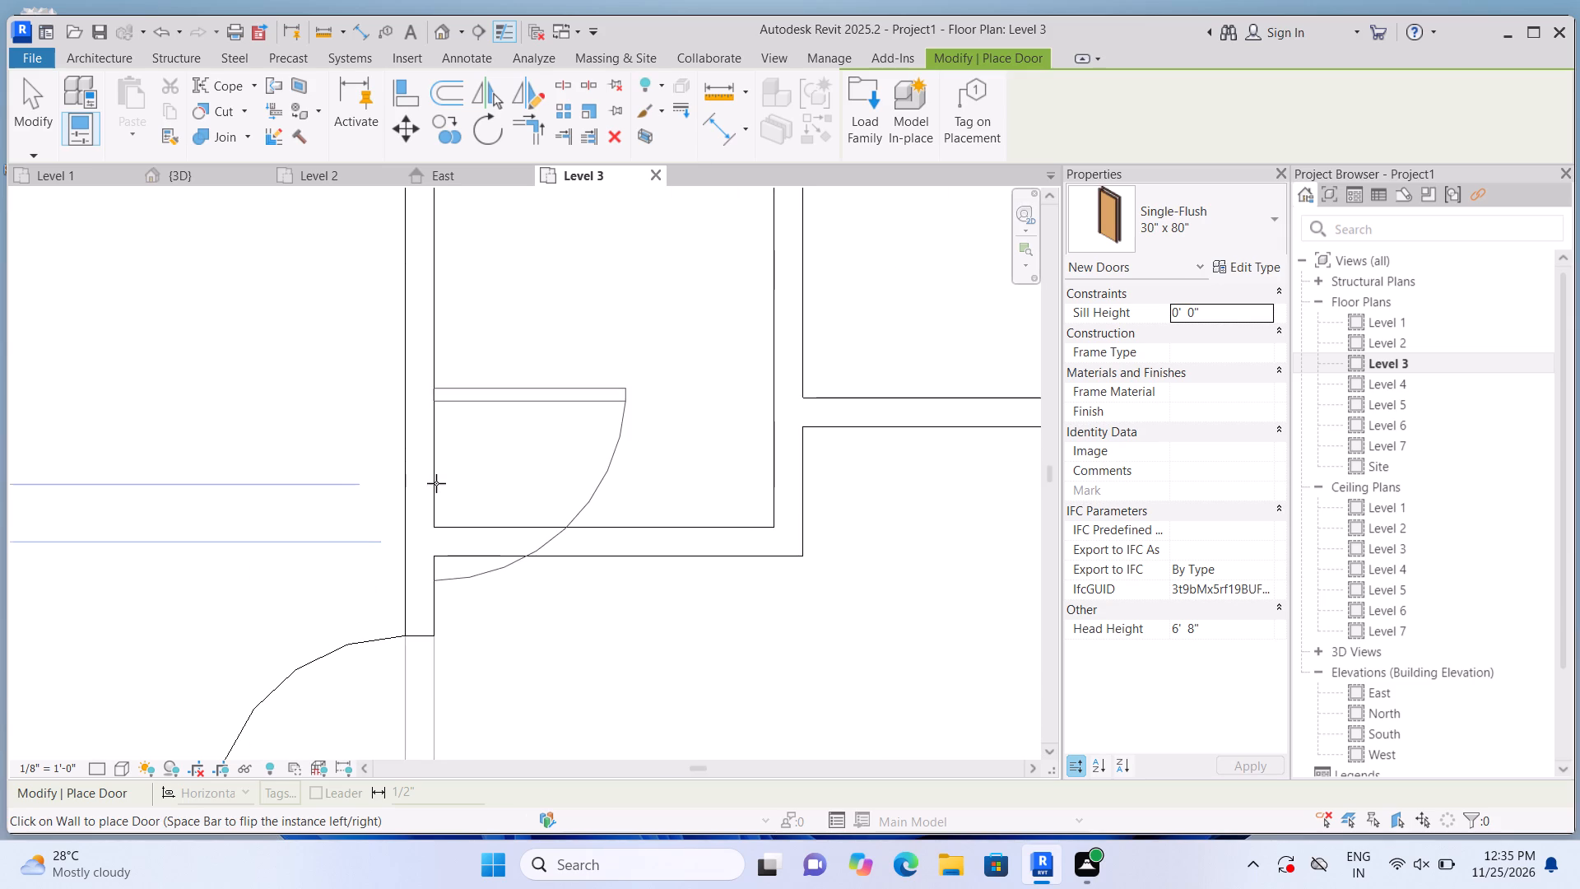
key(space)
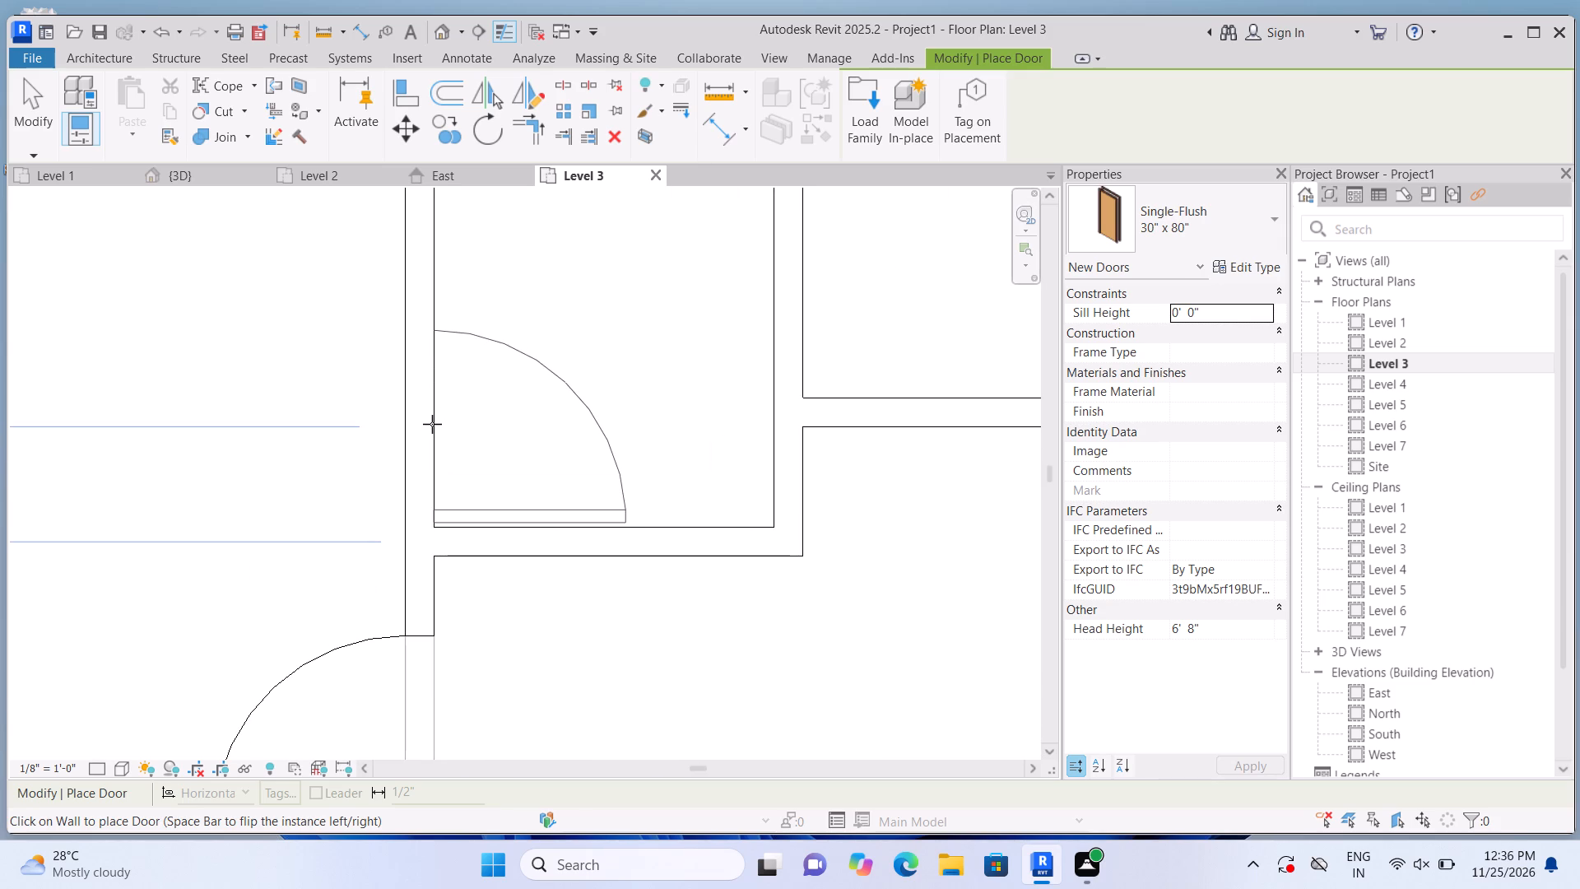
click(432, 420)
scroll(437, 425, down, 9)
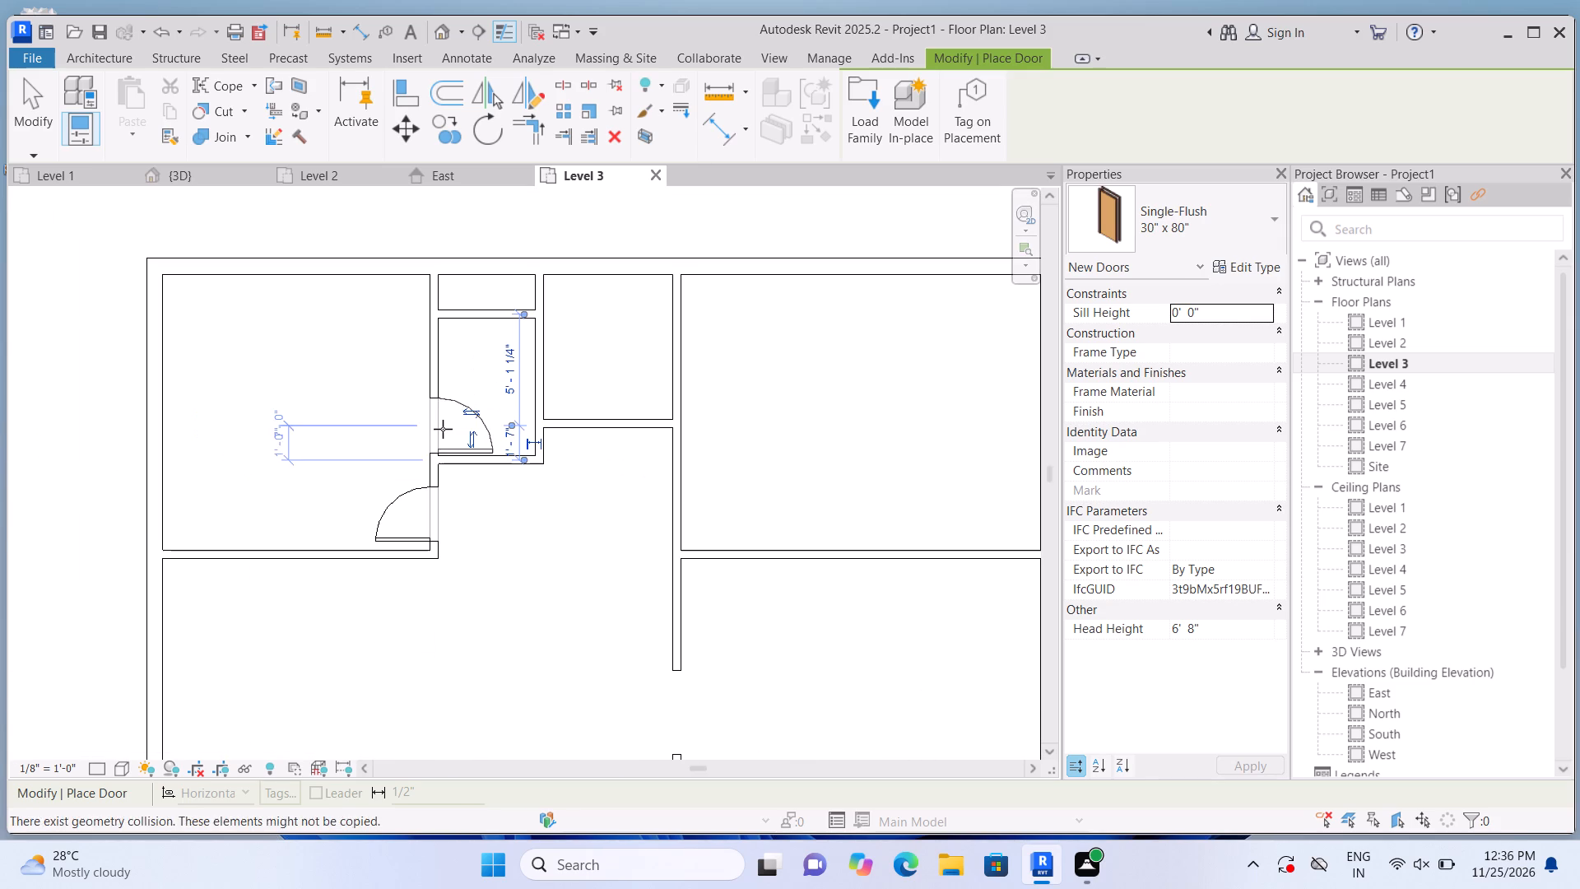
key(Escape)
Place a 30" x 80" Single-Flush door near the east end of the north-central room's south wall, hinged east and swinging into the room.
scroll(495, 495, up, 1)
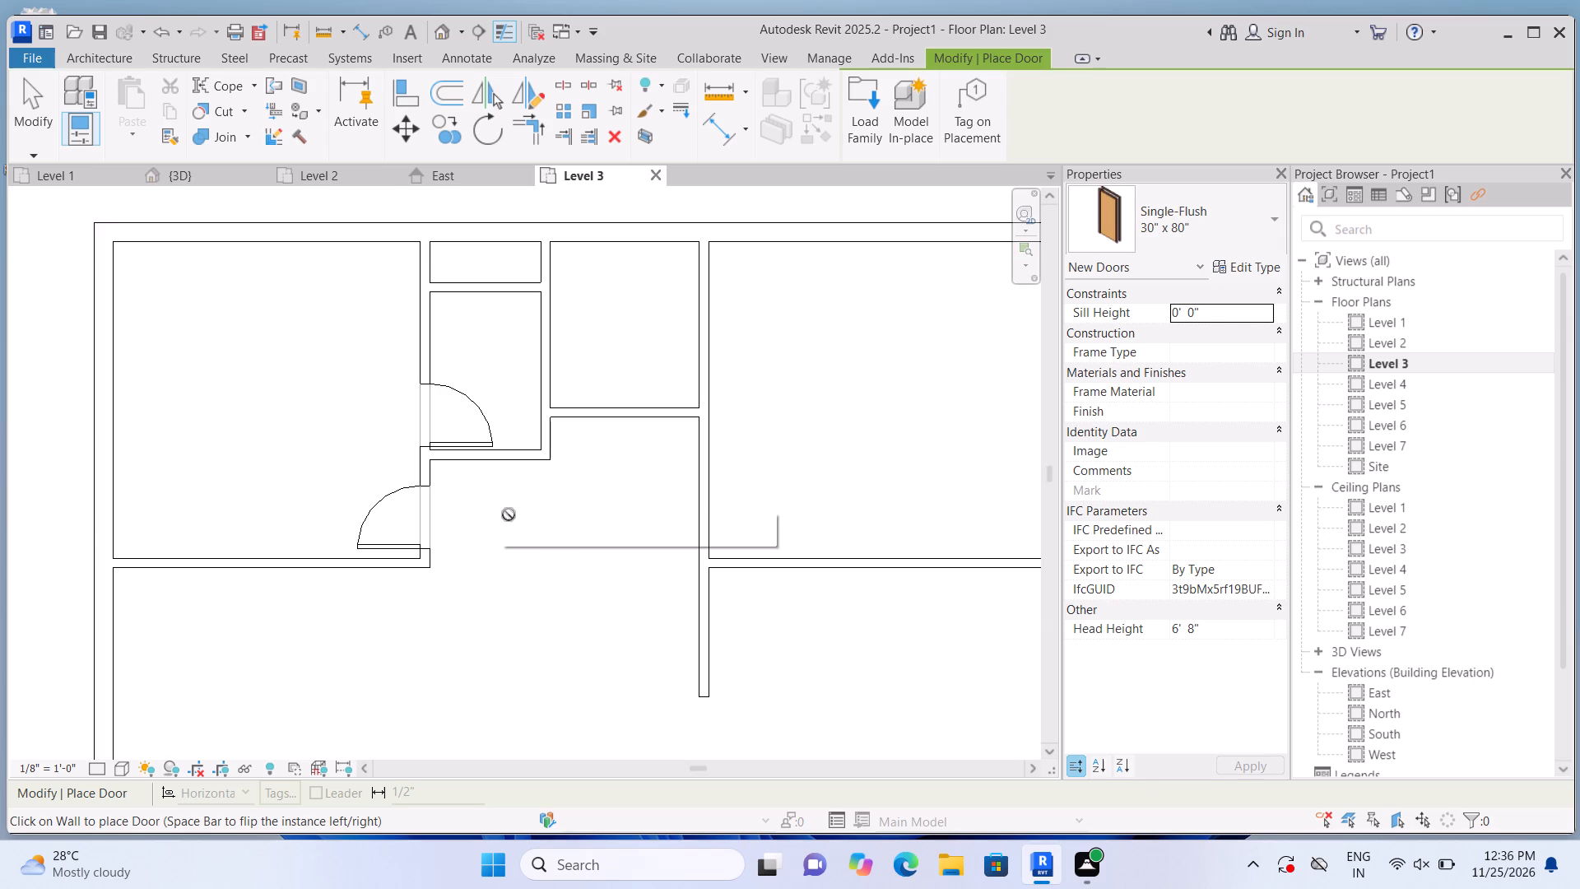
scroll(532, 516, up, 9)
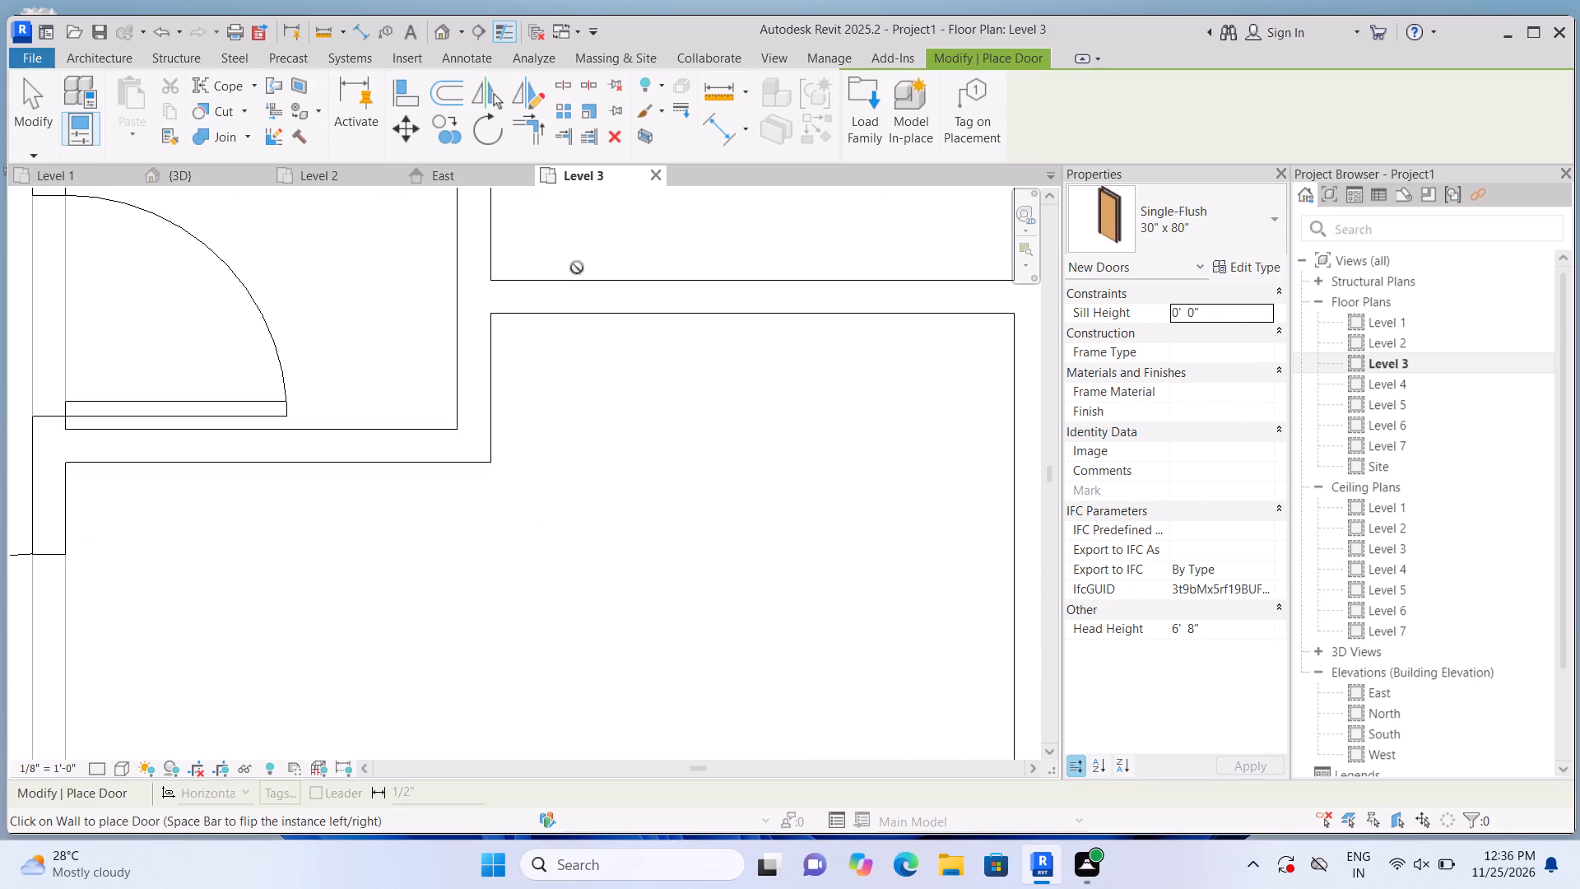
click(866, 286)
key(Escape)
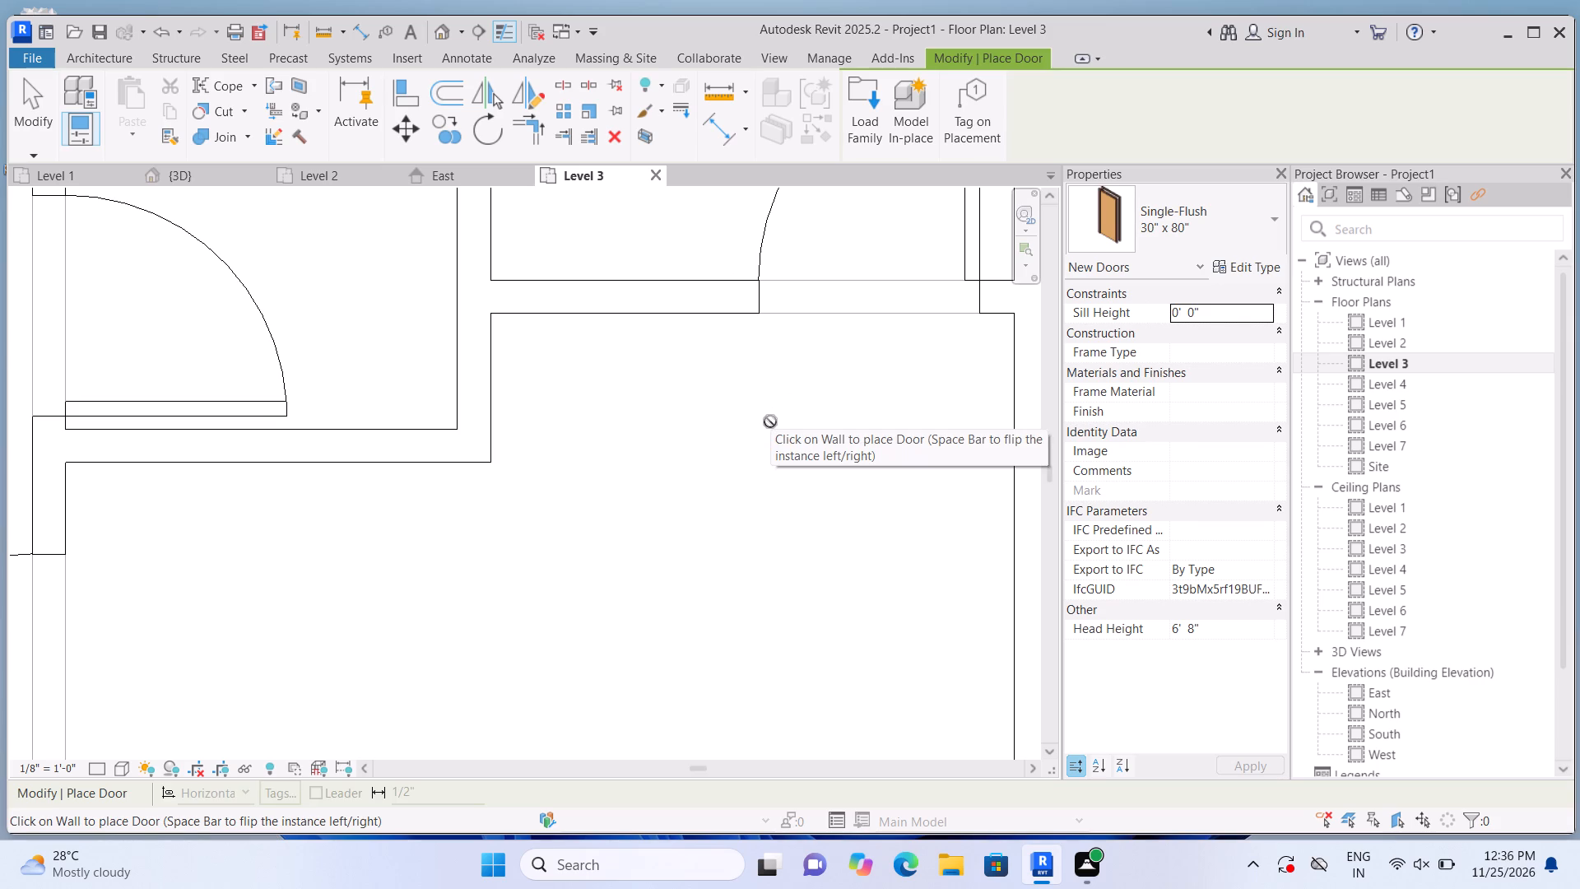
Place a 30" x 80" Single-Flush door in the north-east room's west wall, about 1'-7" from its south wall, hinged south and swinging into the room.
scroll(768, 429, down, 2)
middle_drag(722, 479, 603, 444)
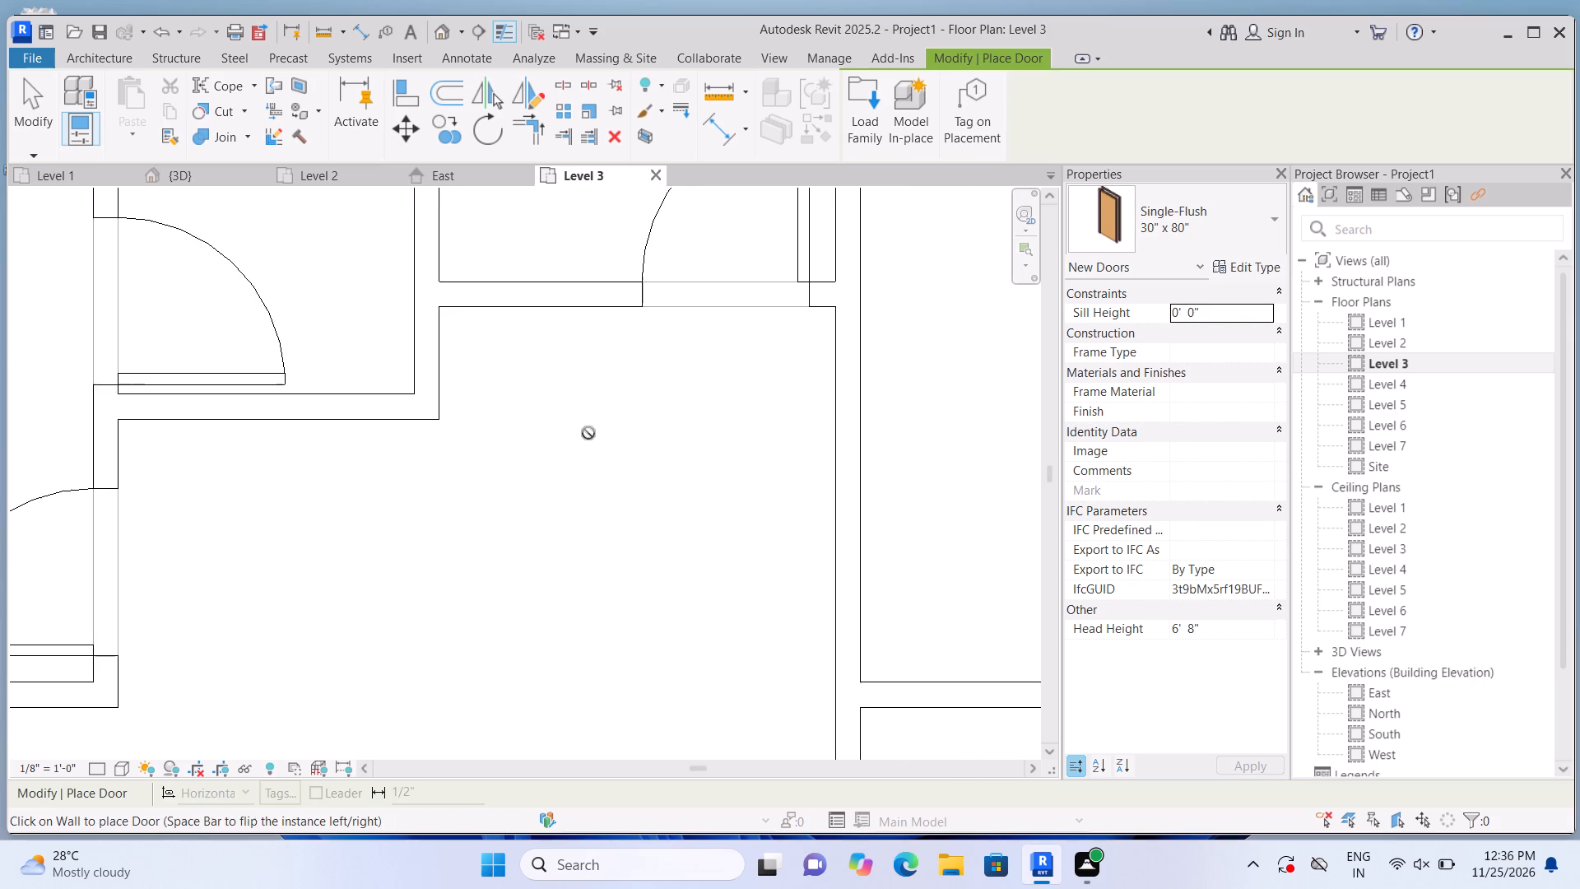
scroll(589, 426, down, 4)
scroll(686, 510, up, 6)
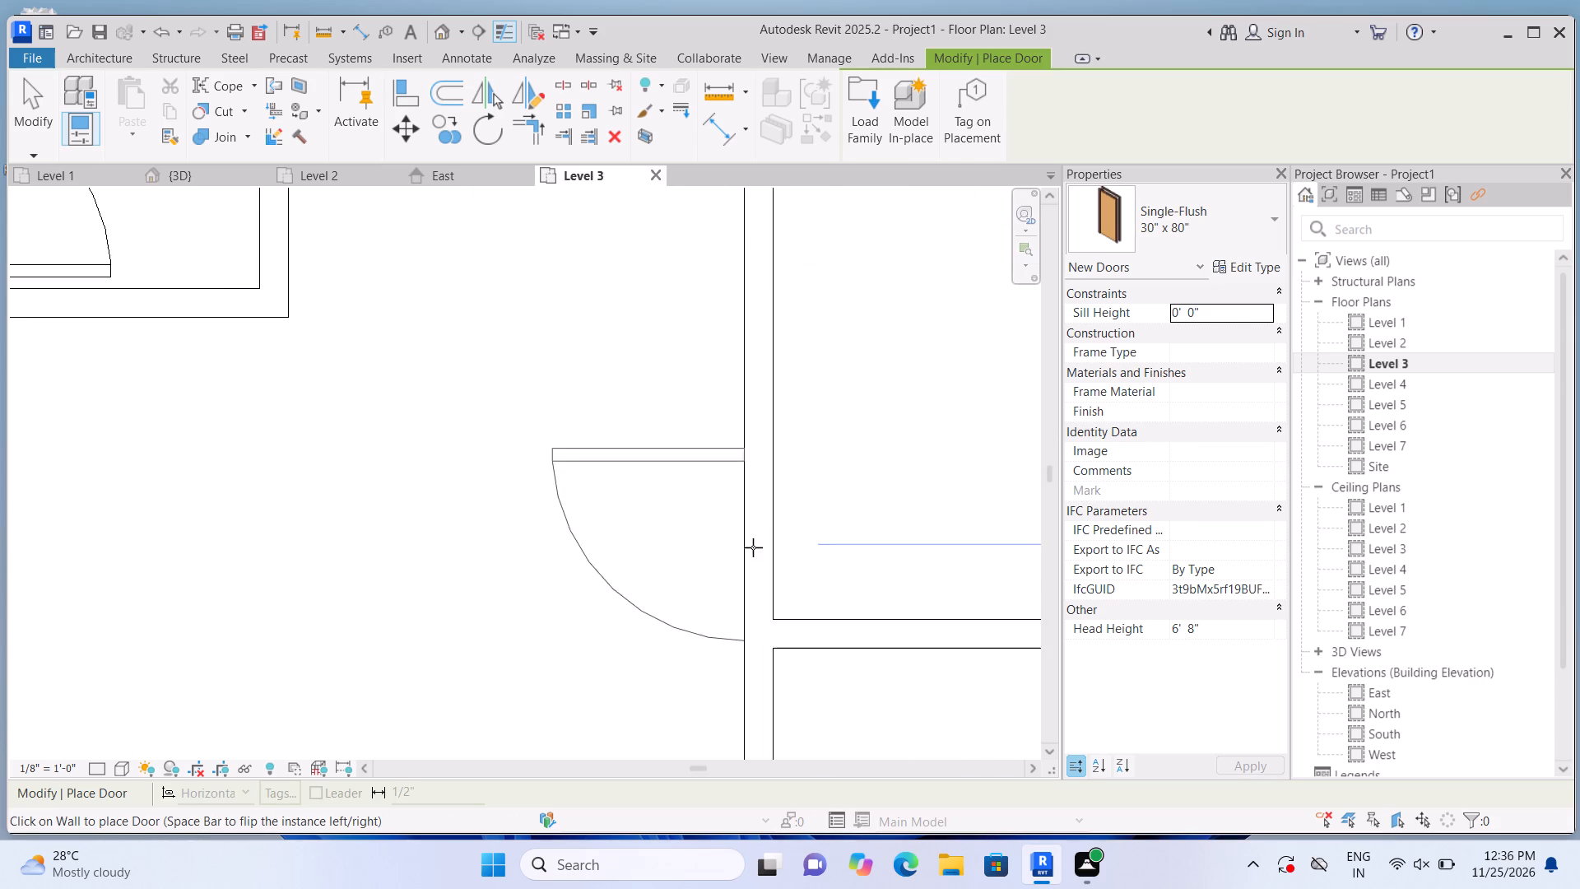
click(781, 505)
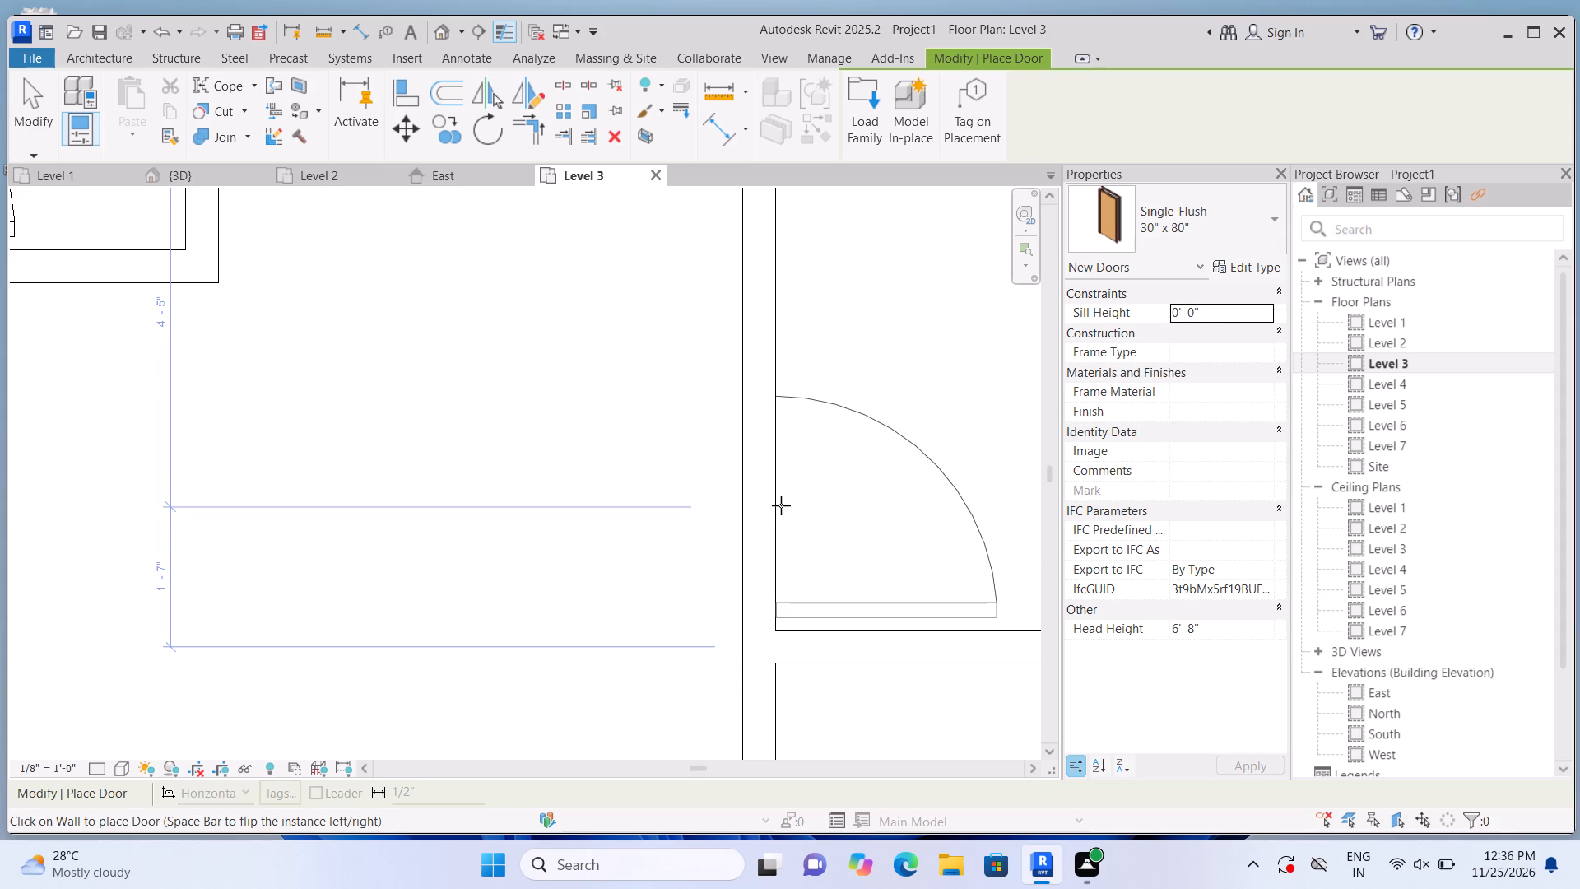
Place a 30" x 80" Single-Flush door near the west end of the wall between the two south-east rooms, hinged west and swinging north.
scroll(781, 505, down, 9)
middle_drag(685, 661, 668, 635)
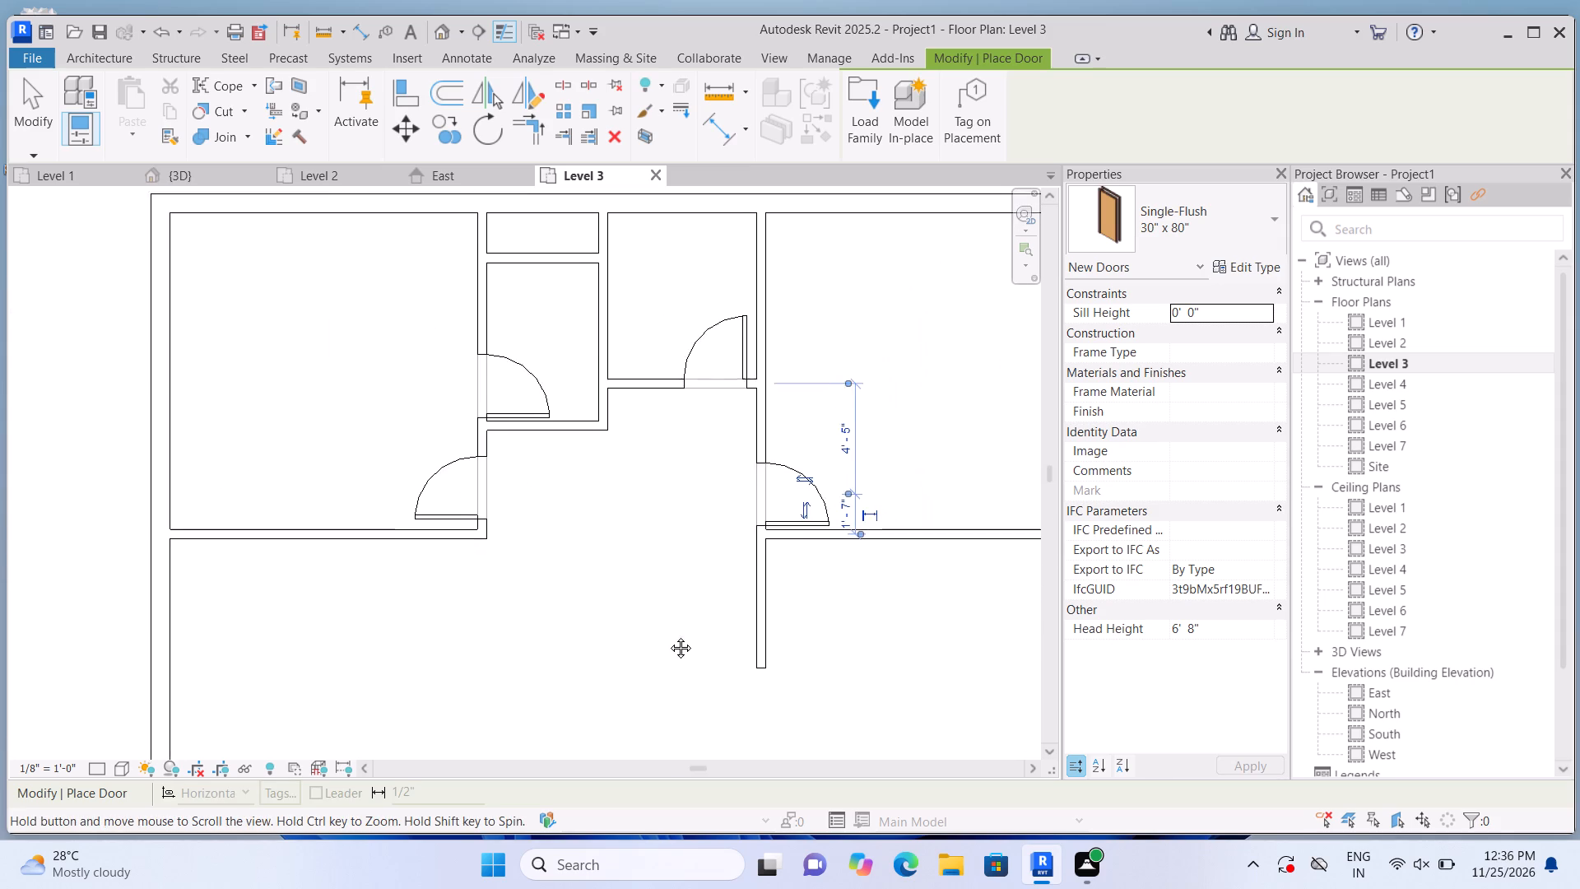
middle_drag(668, 635, 628, 358)
middle_drag(559, 452, 558, 442)
scroll(559, 423, down, 5)
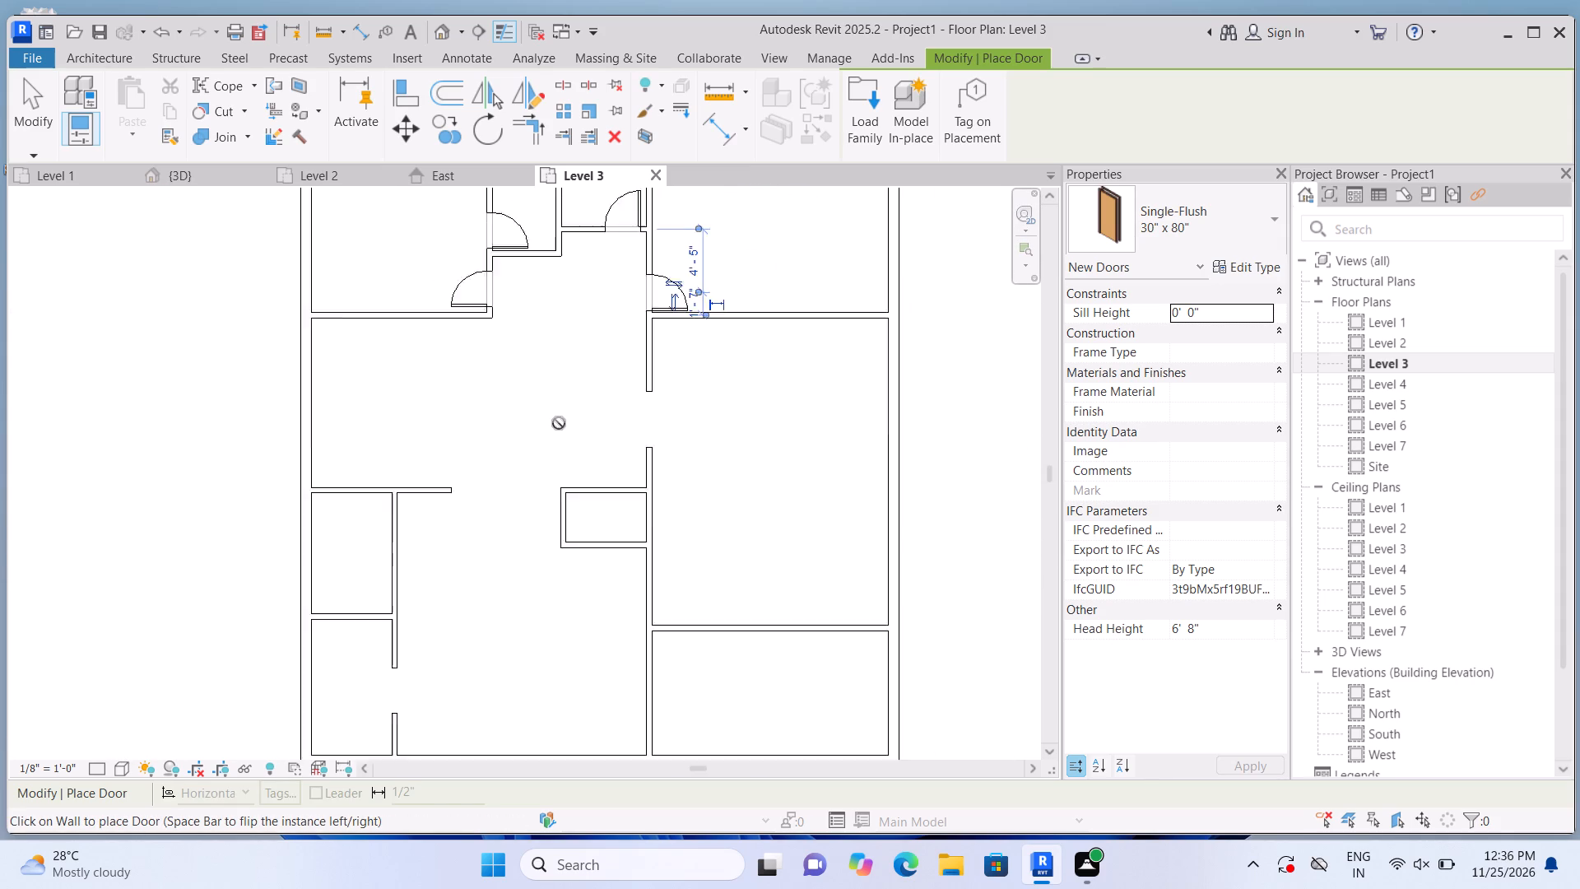
scroll(559, 423, down, 2)
scroll(571, 468, up, 8)
scroll(715, 621, up, 1)
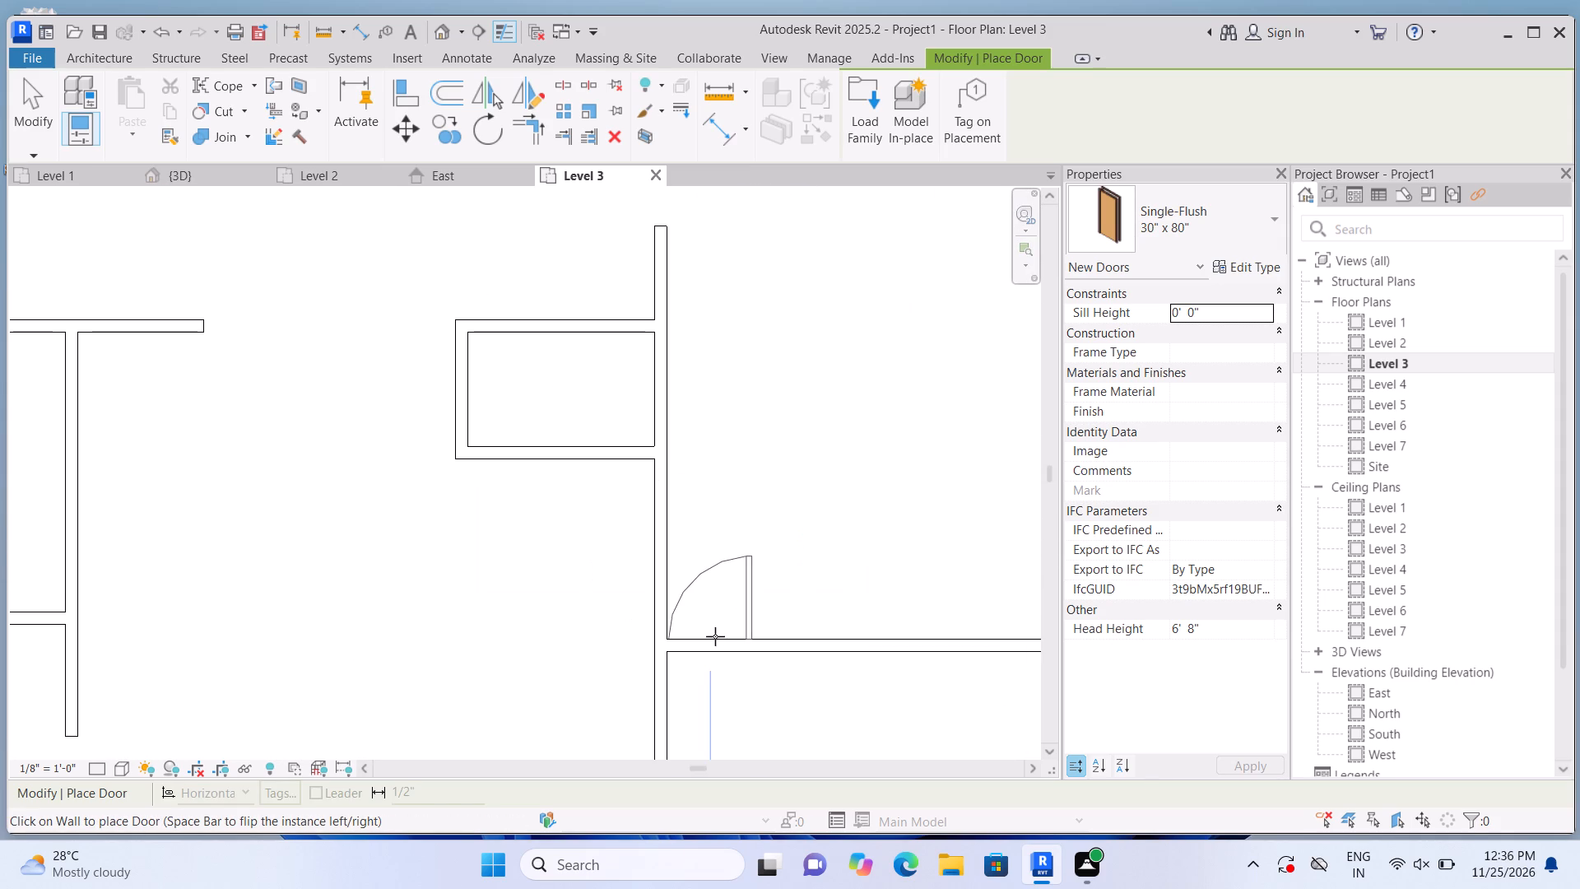
key(space)
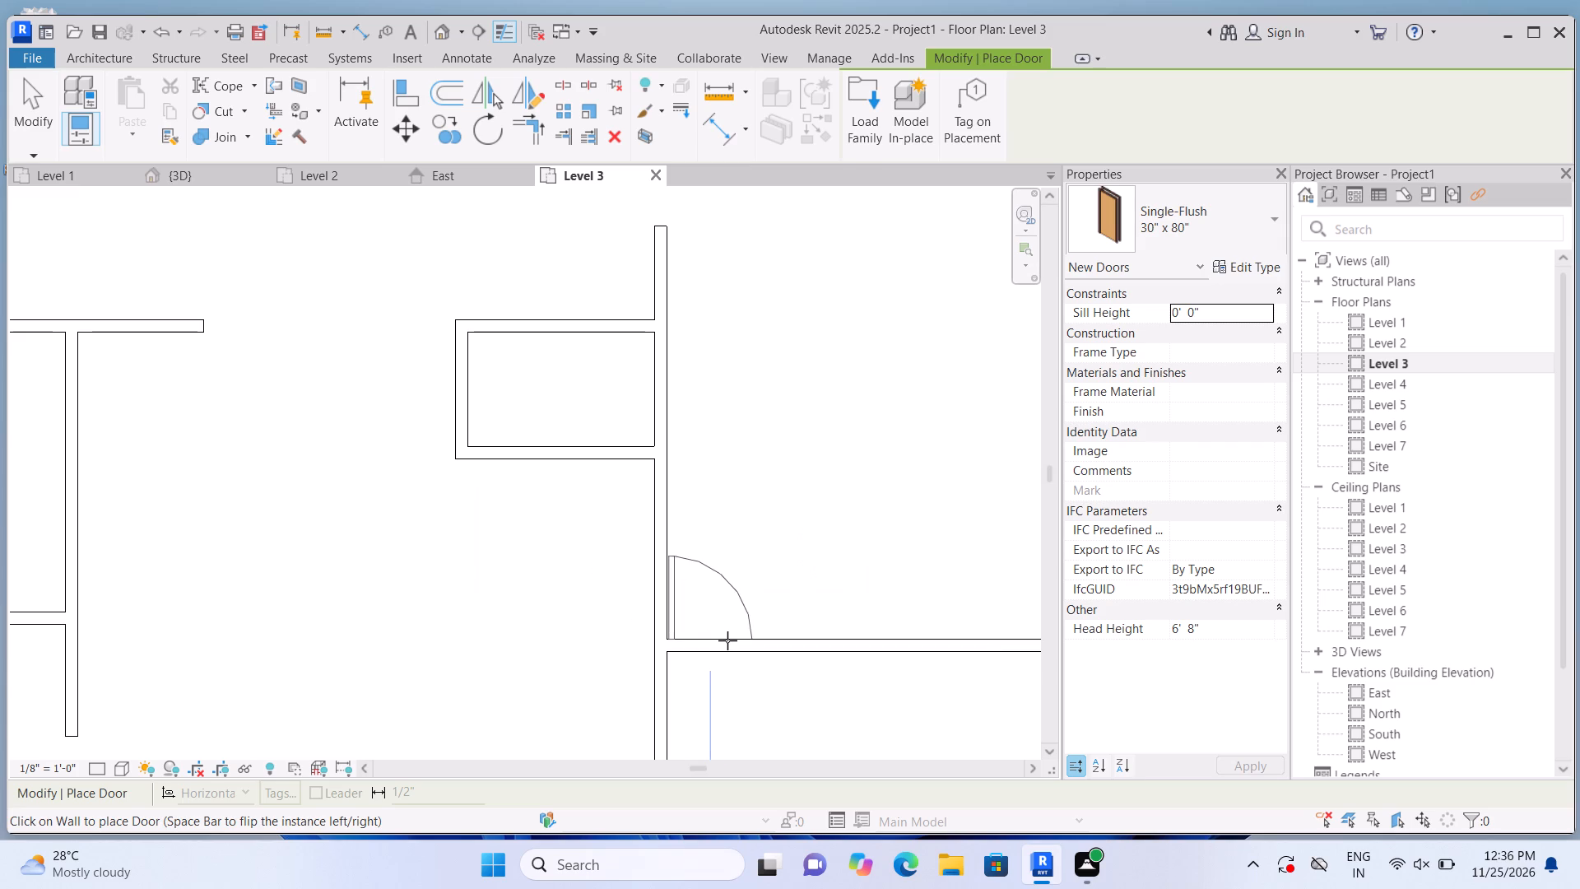
click(732, 640)
key(Escape)
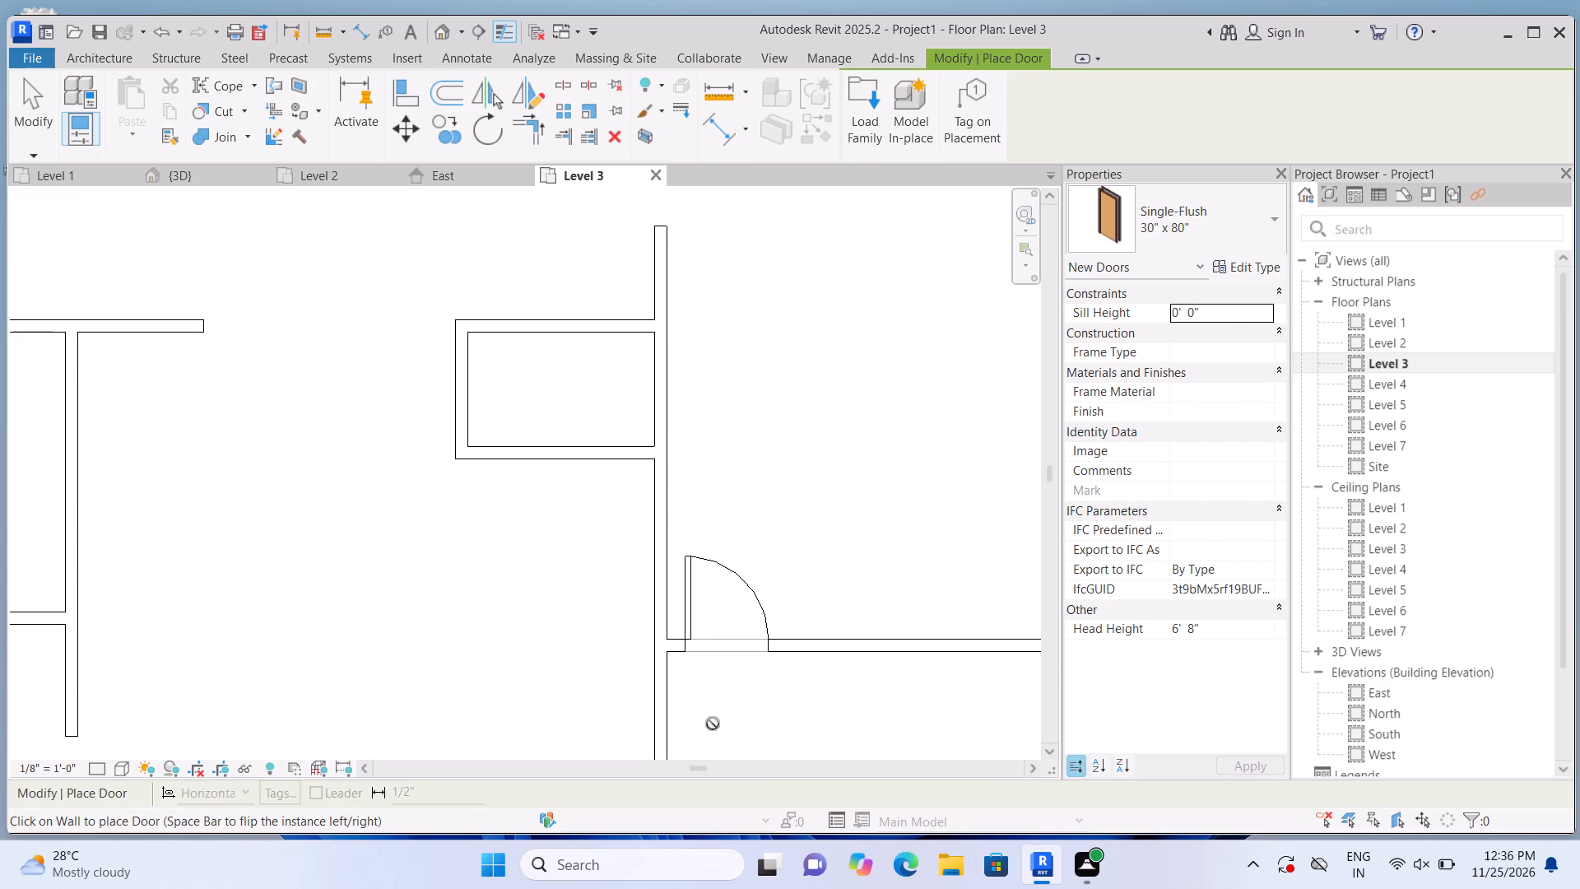
key(Escape)
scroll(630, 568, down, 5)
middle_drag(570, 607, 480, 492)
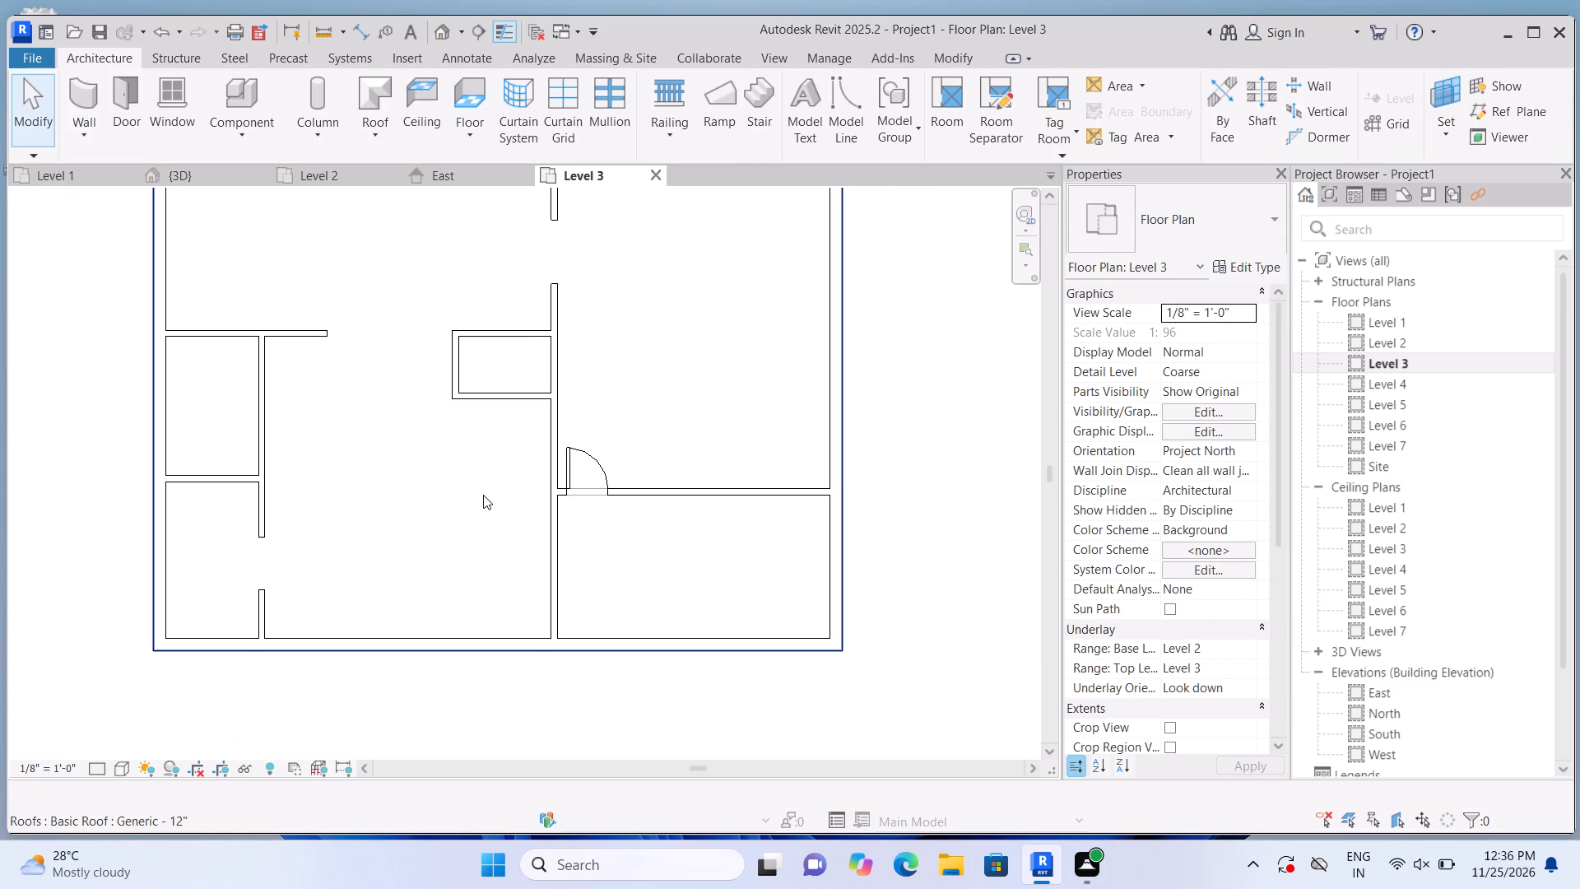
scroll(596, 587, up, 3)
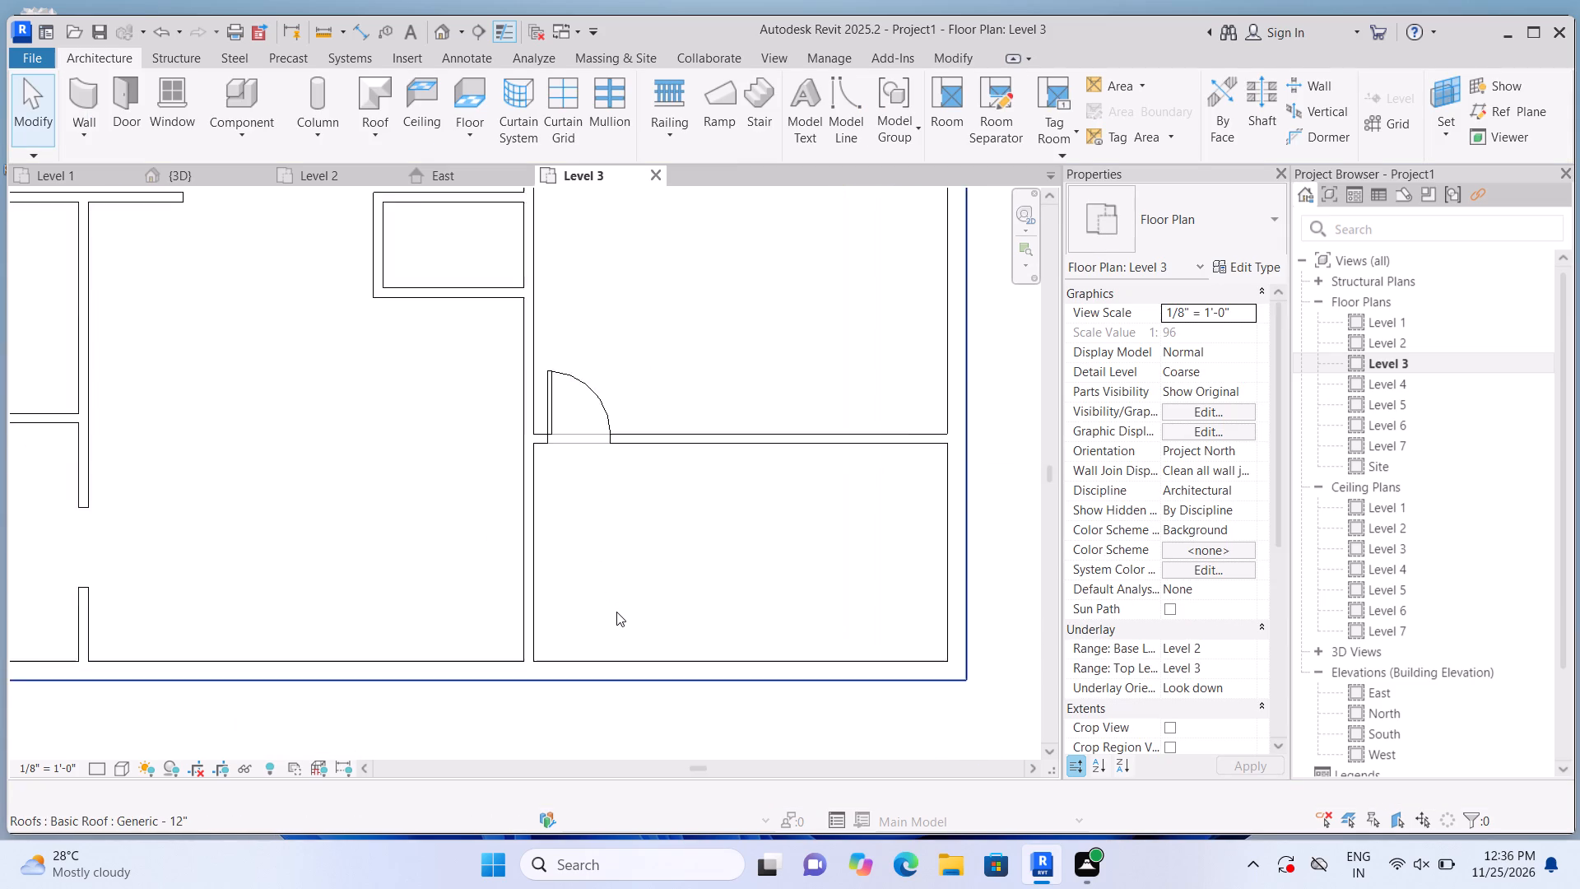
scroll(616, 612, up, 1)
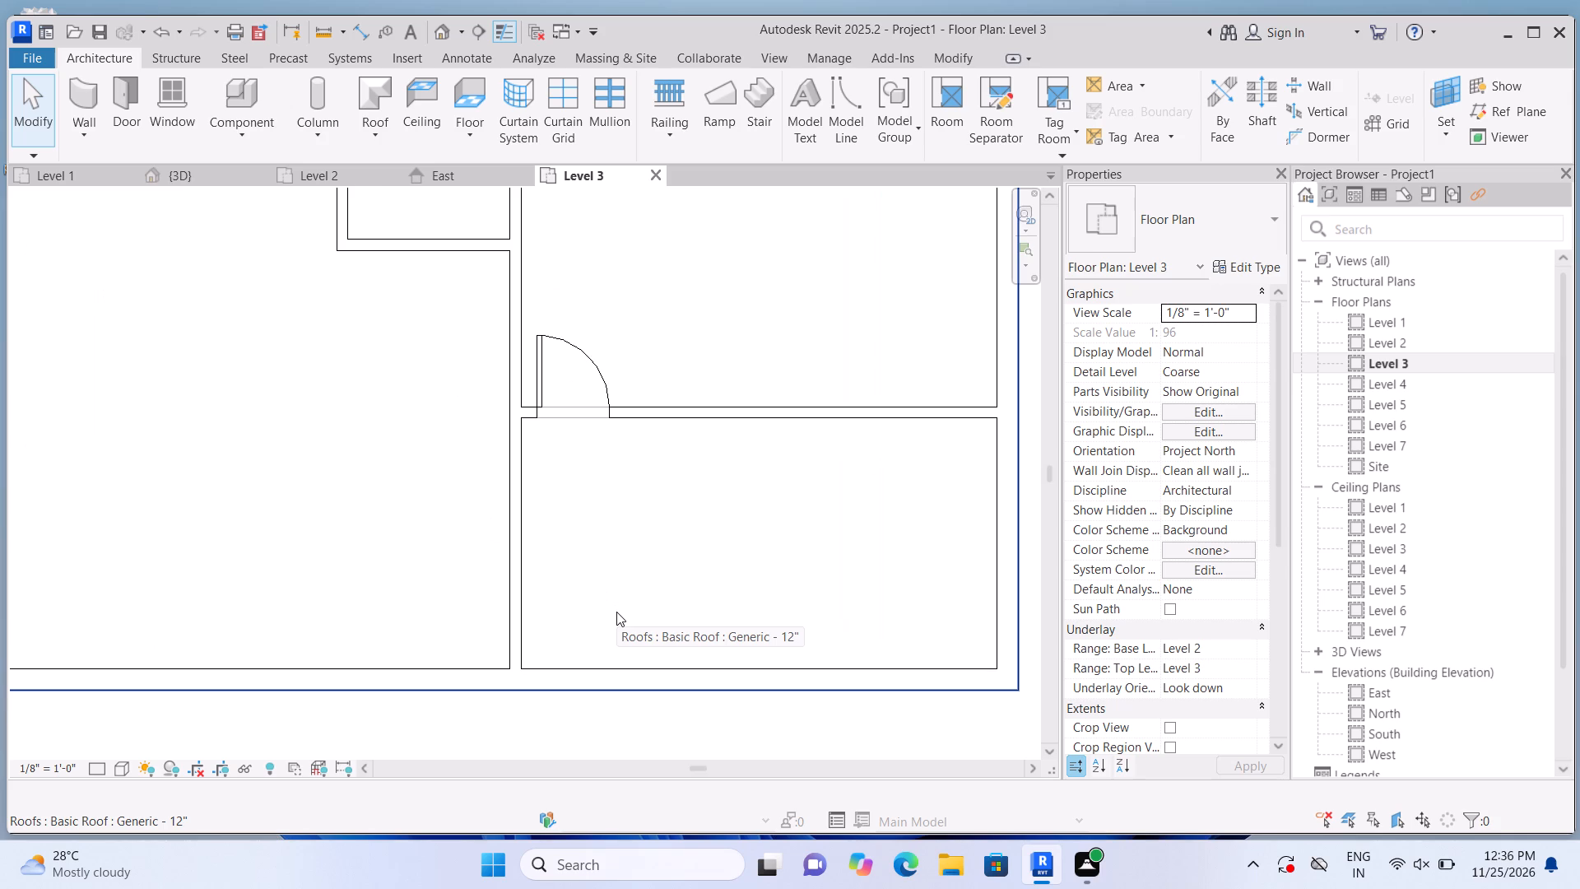
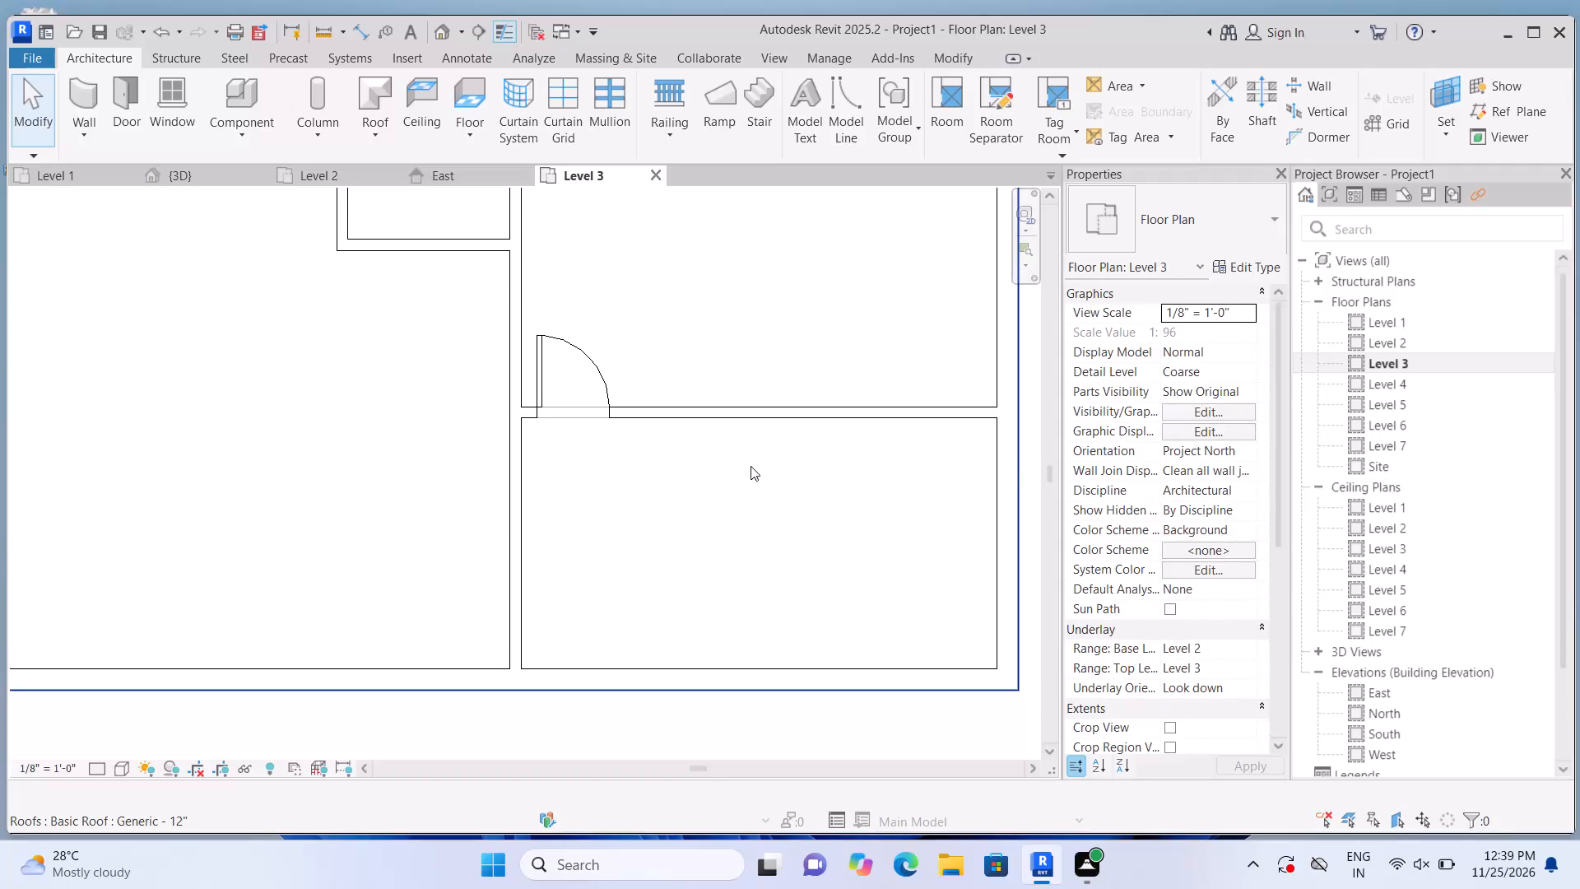
Embed an 8'-0" Curtain Wall 1 in the south-central room's exterior wall, 7'-0" from its west partition, and cut the 9" wall around it.
scroll(745, 471, down, 8)
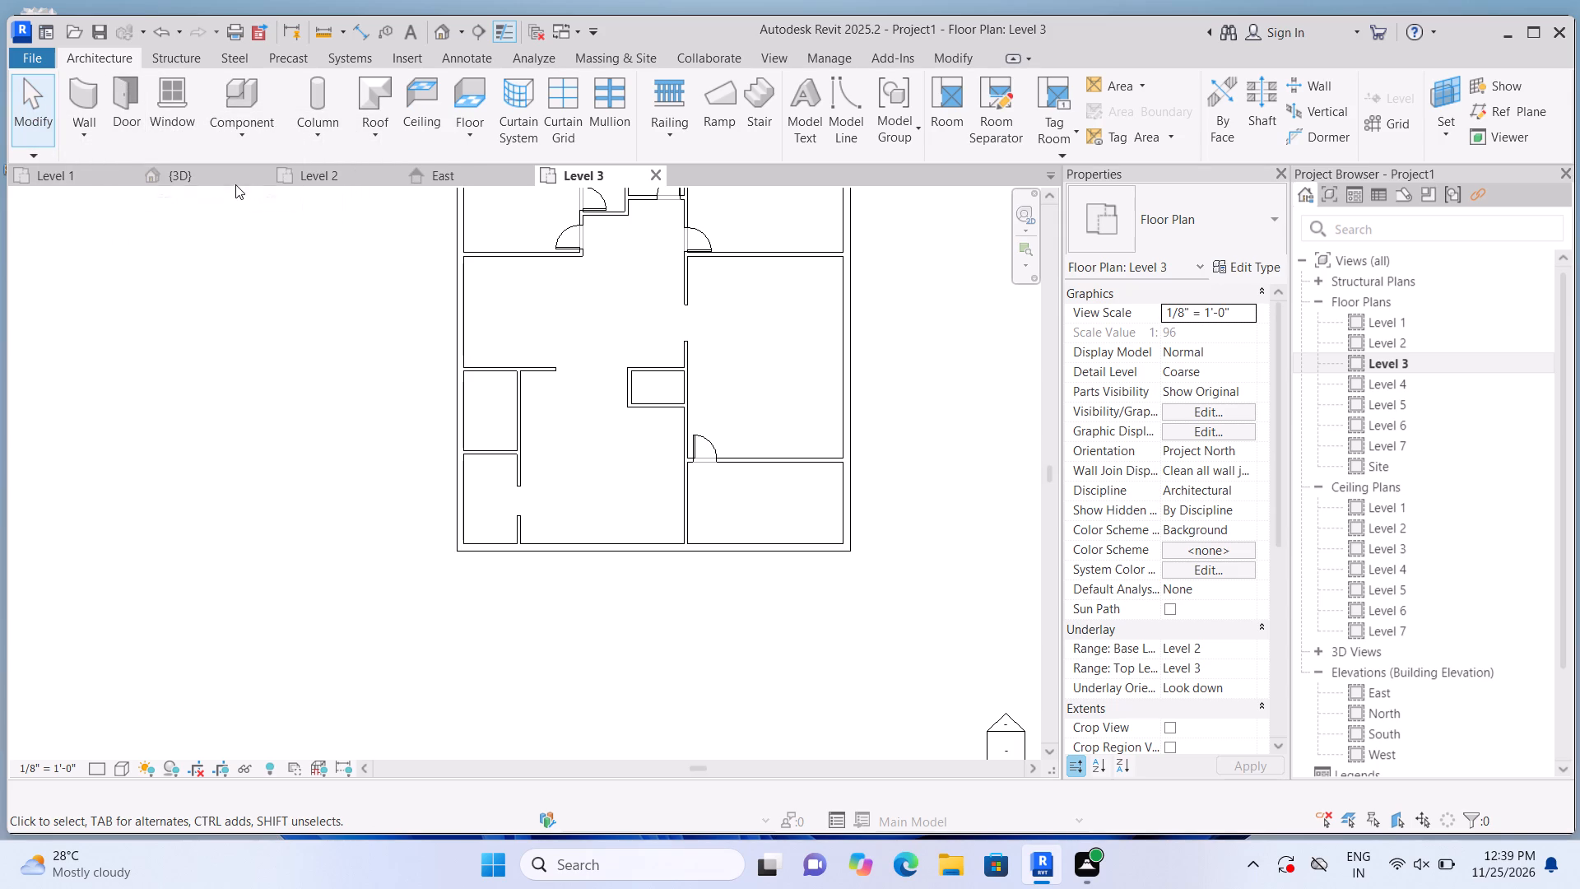
click(80, 100)
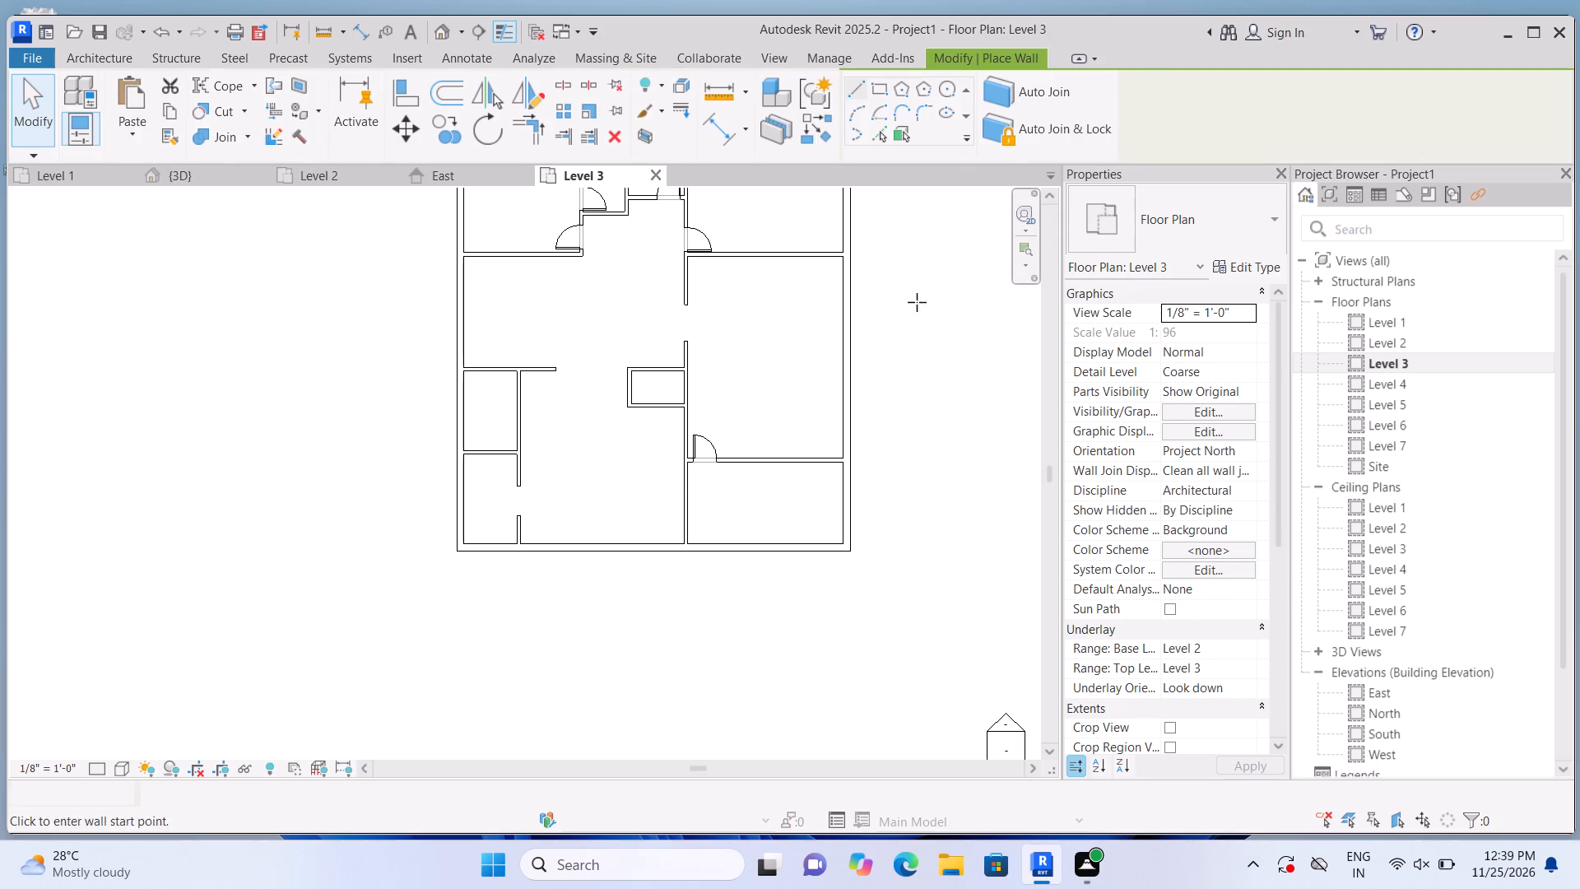
click(1264, 228)
scroll(1234, 383, down, 7)
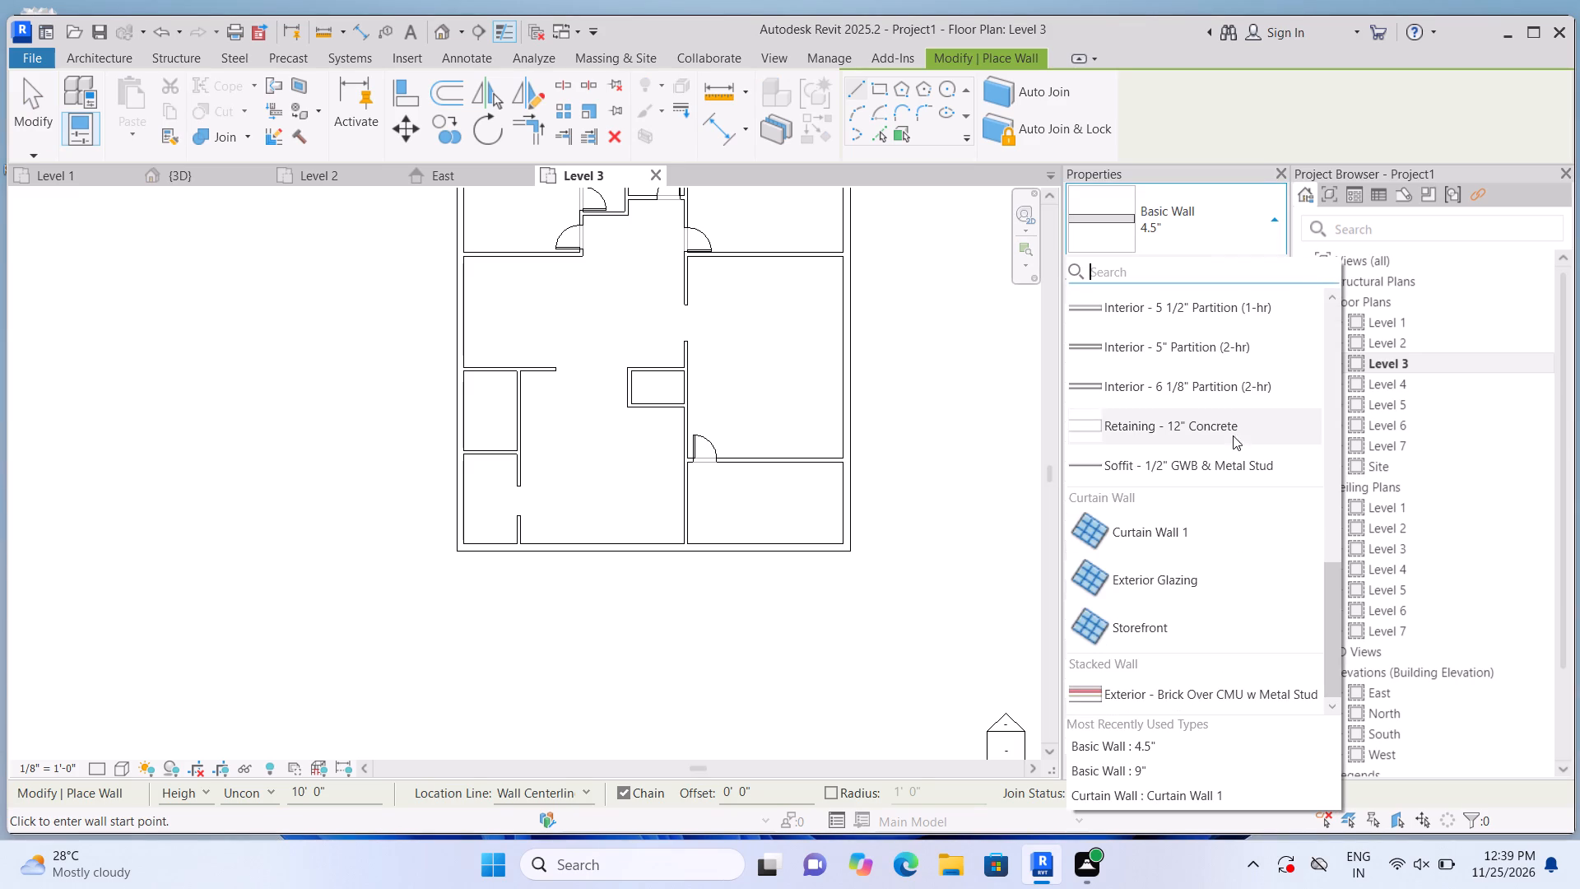
click(1222, 523)
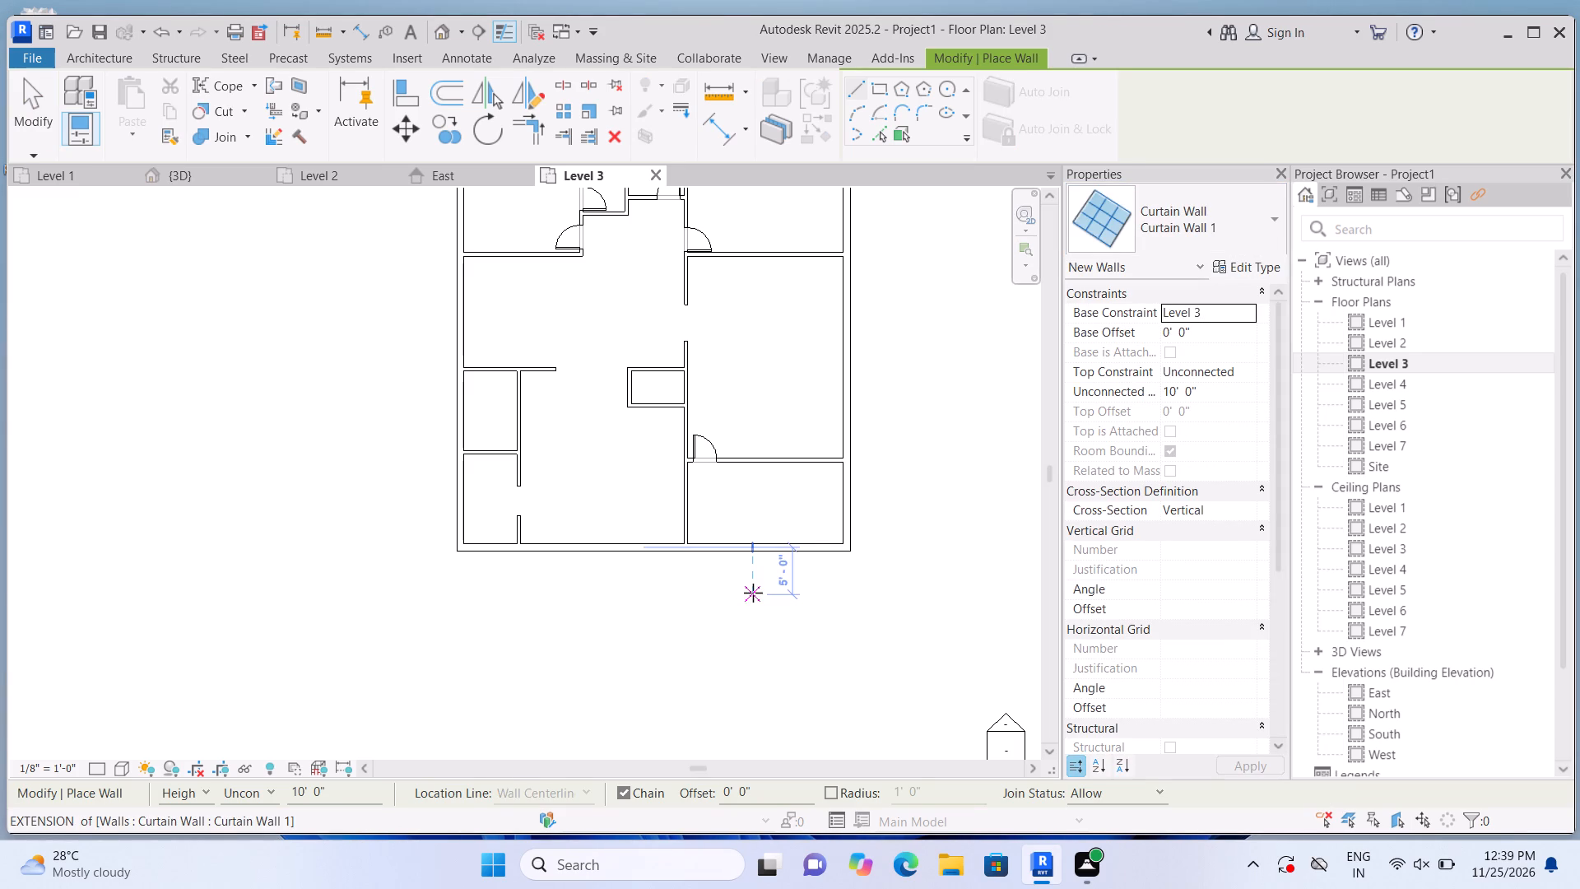
scroll(723, 588, up, 5)
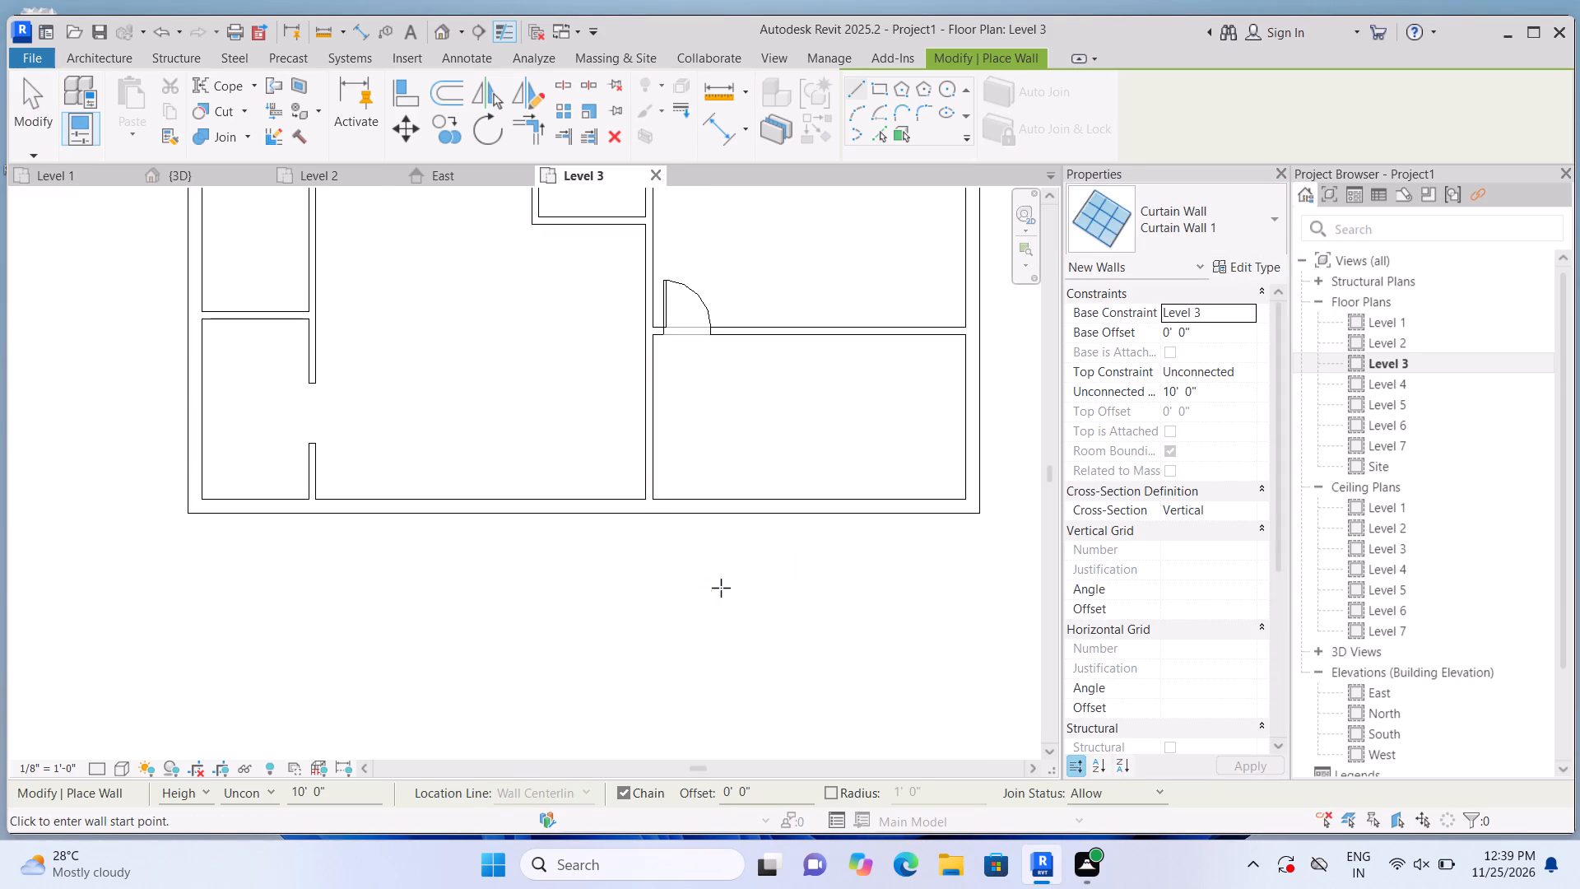
scroll(684, 550, up, 4)
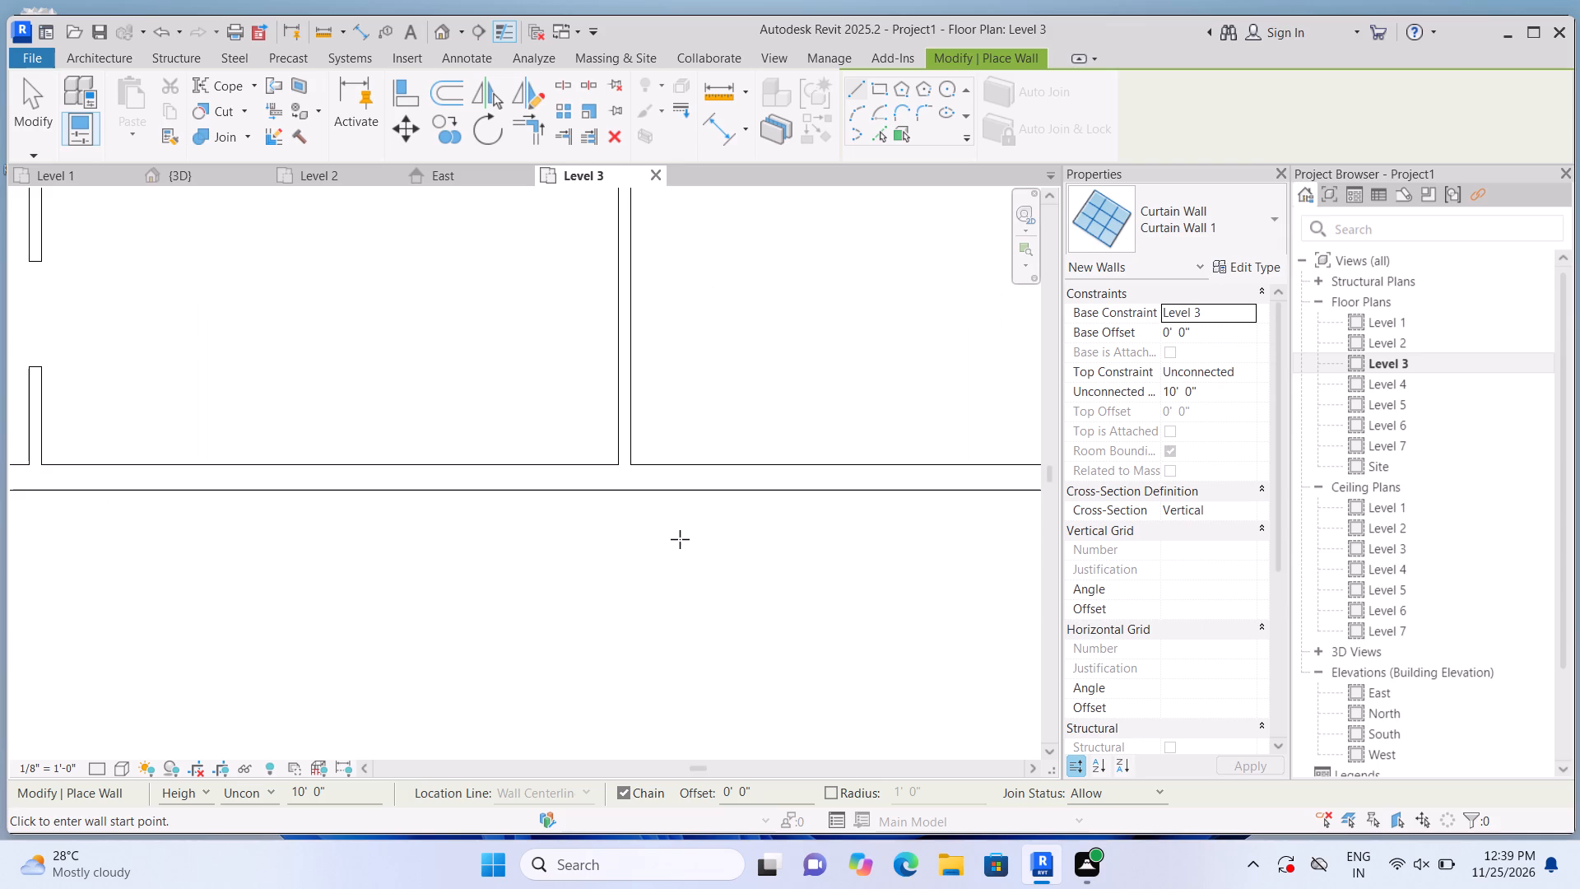
scroll(622, 563, down, 2)
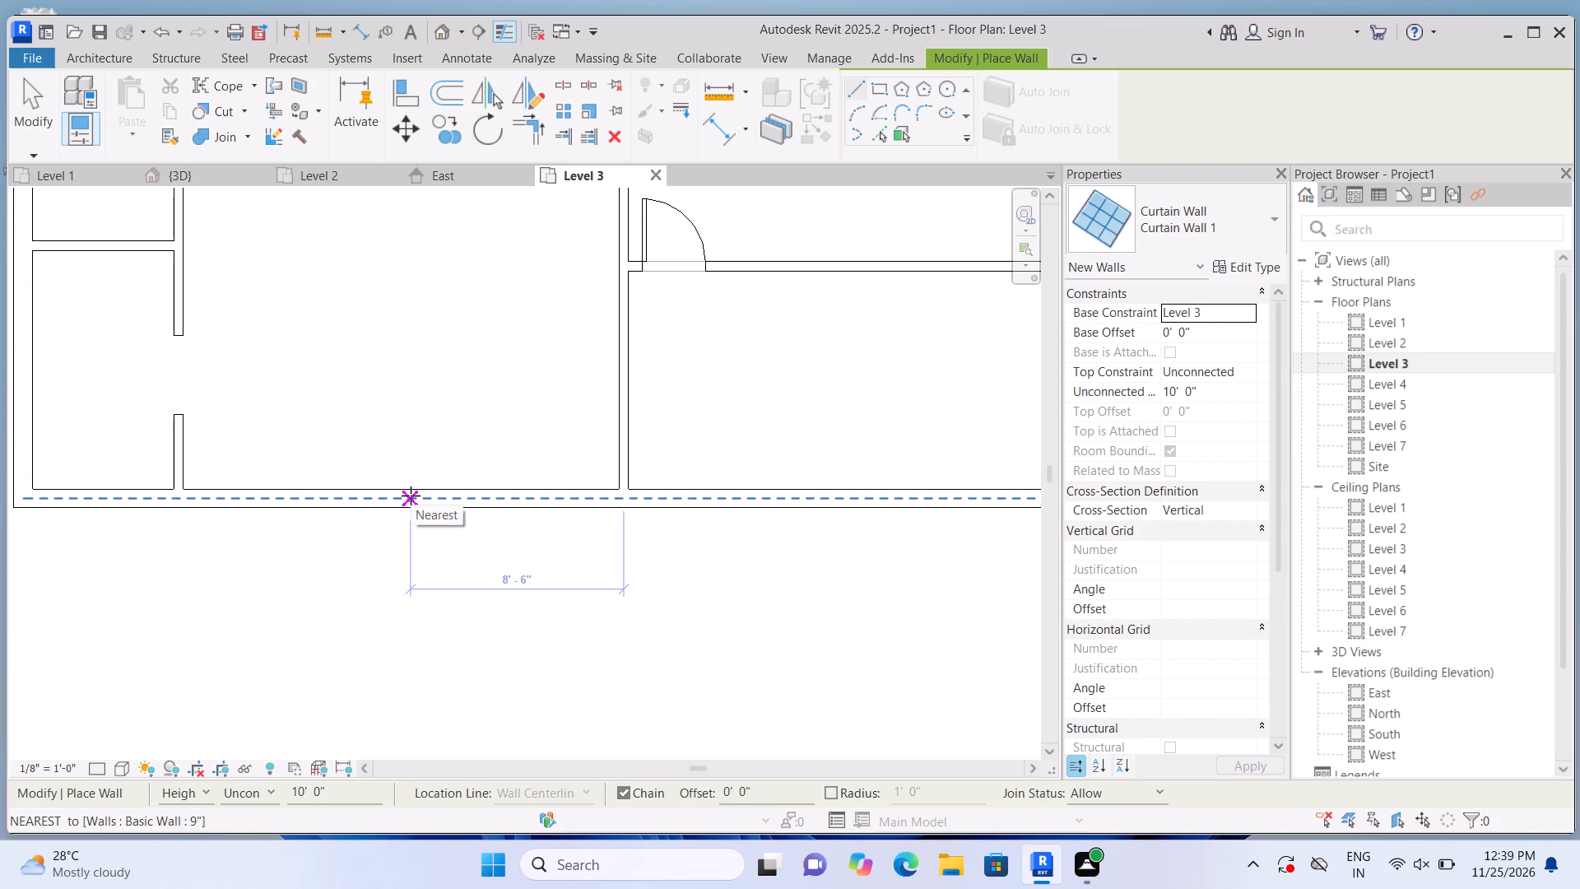
click(356, 494)
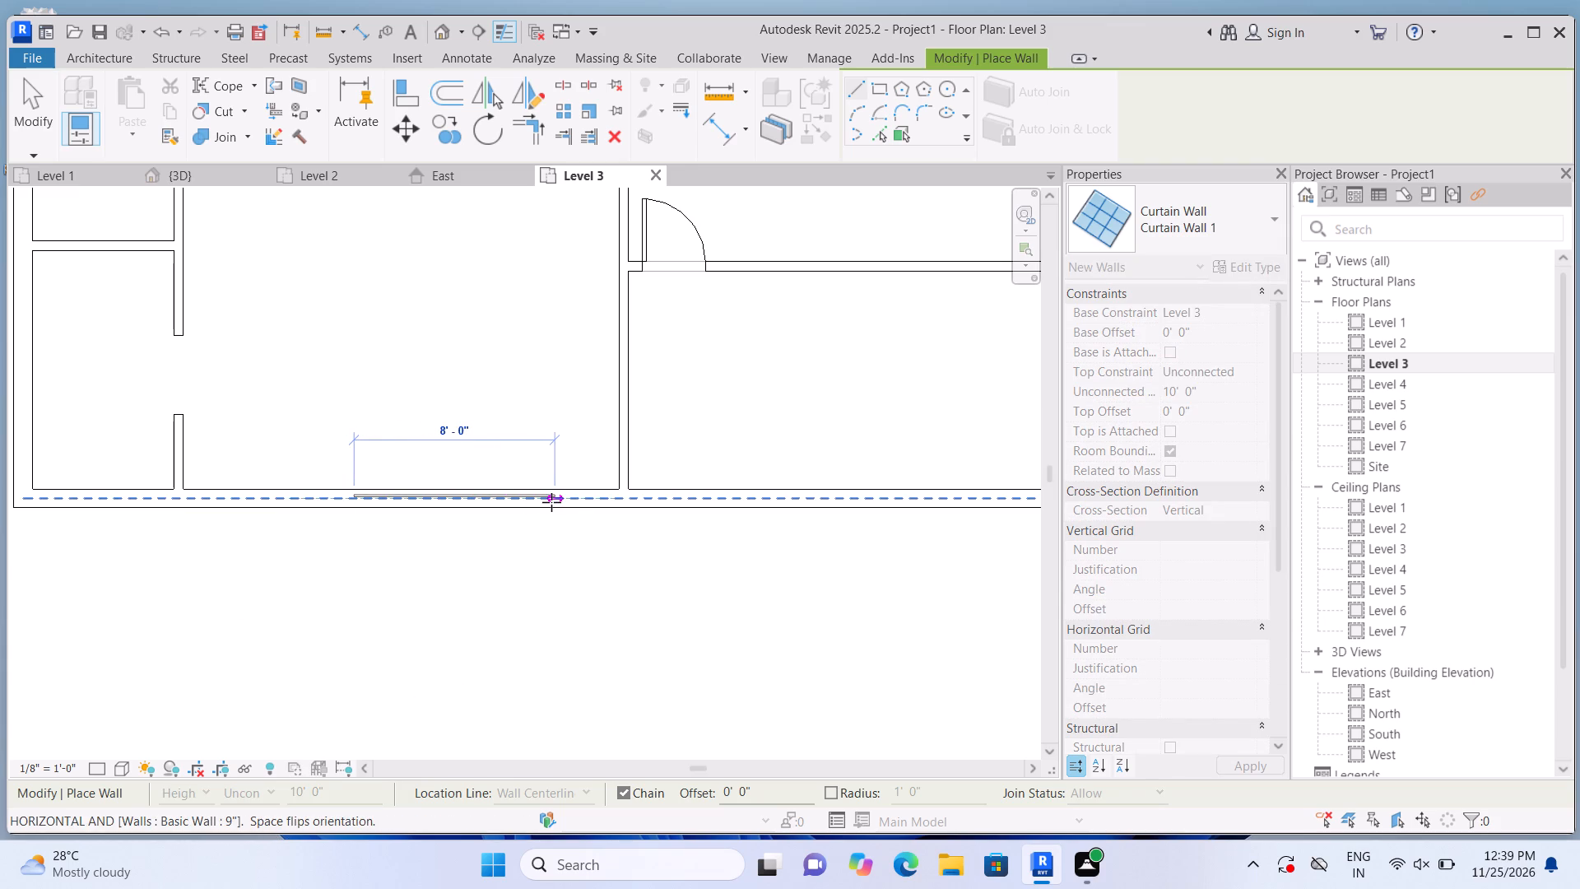
click(553, 502)
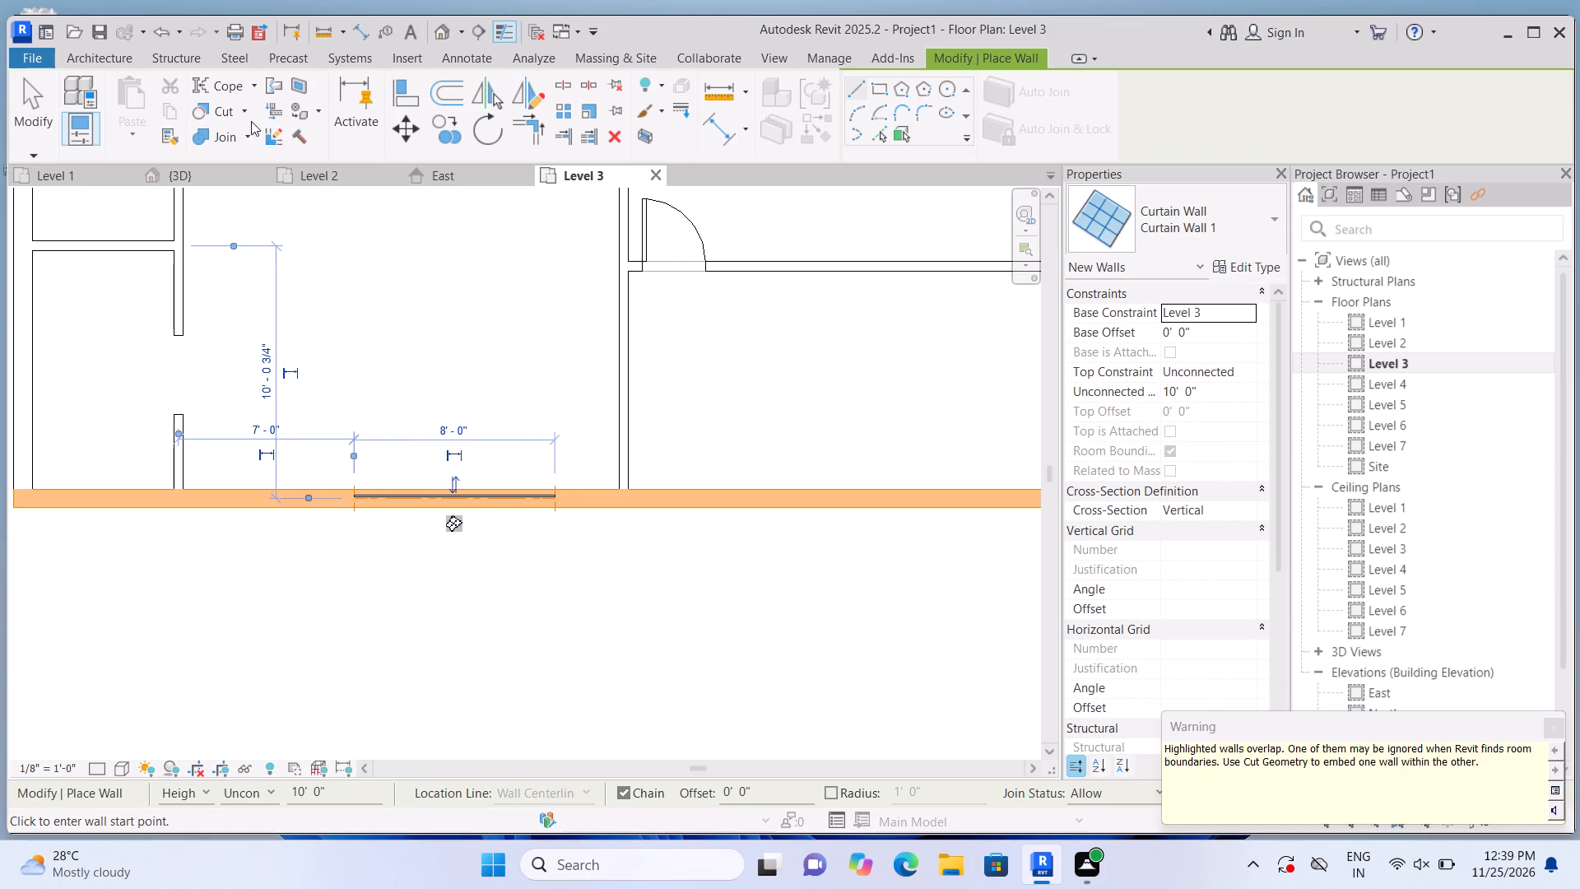
click(245, 106)
click(252, 150)
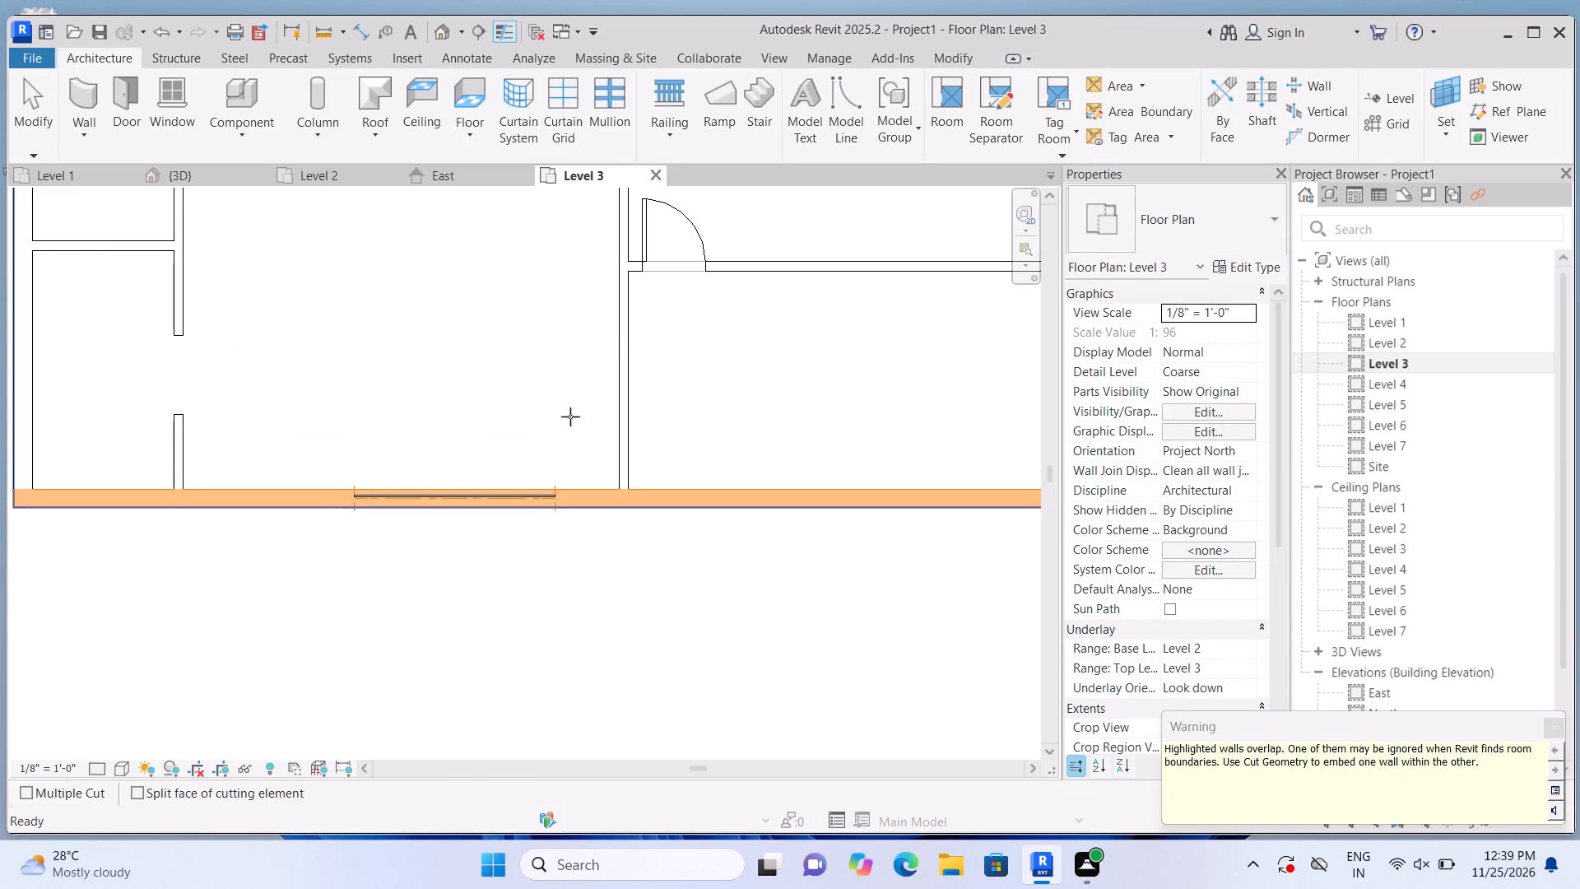
click(592, 511)
click(513, 496)
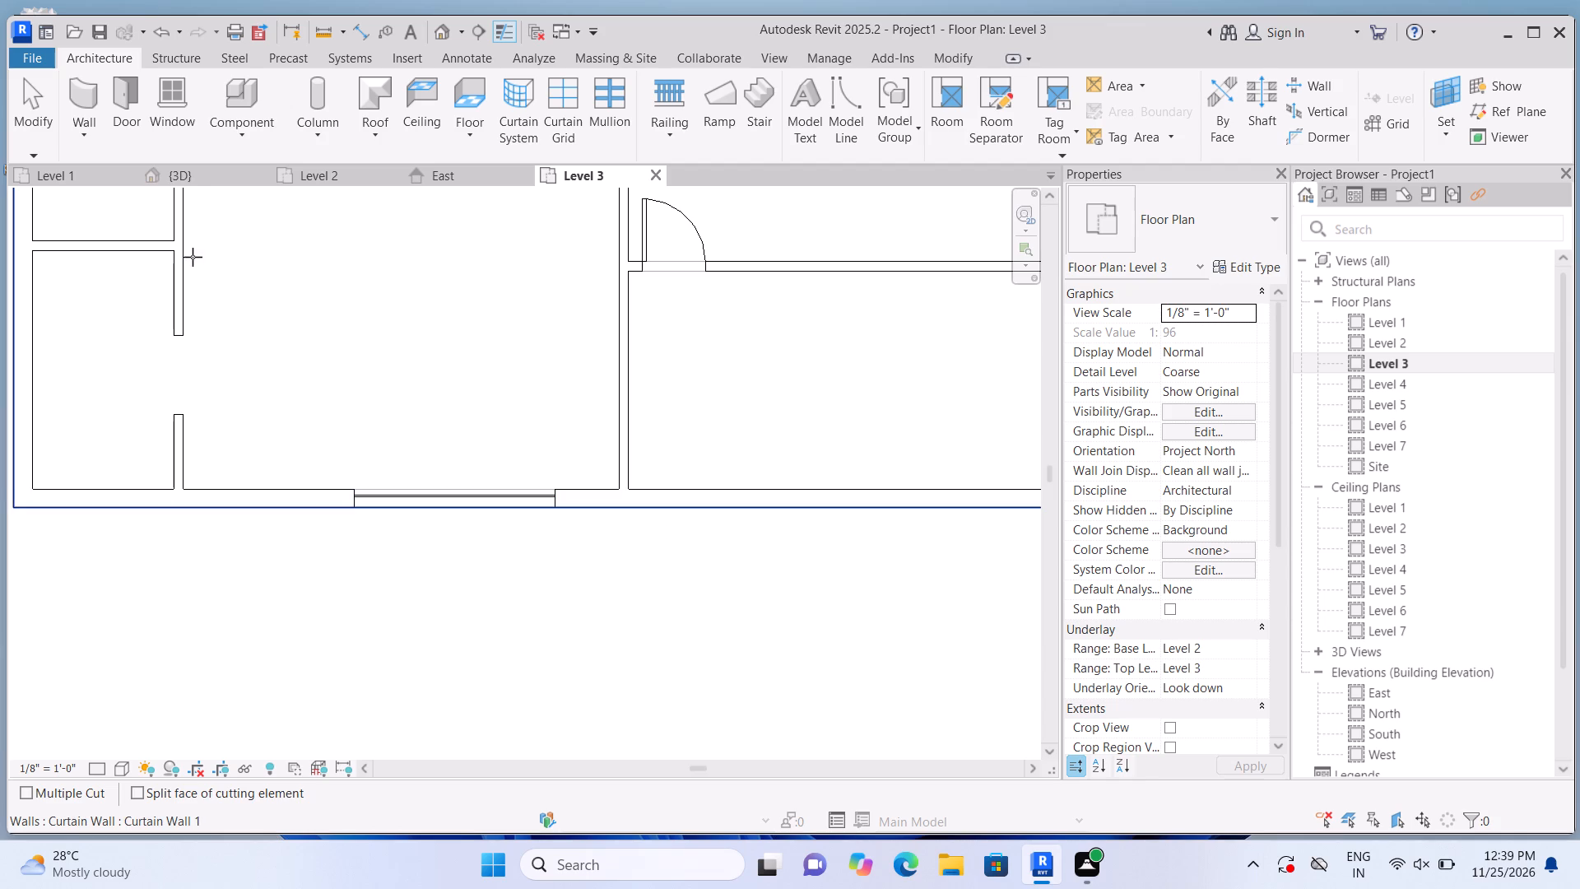
Embed a 4'-6" Curtain Wall 1 in the south-east room's south wall, 3'-6" from its west partition, and cut the 9" wall around it.
click(79, 80)
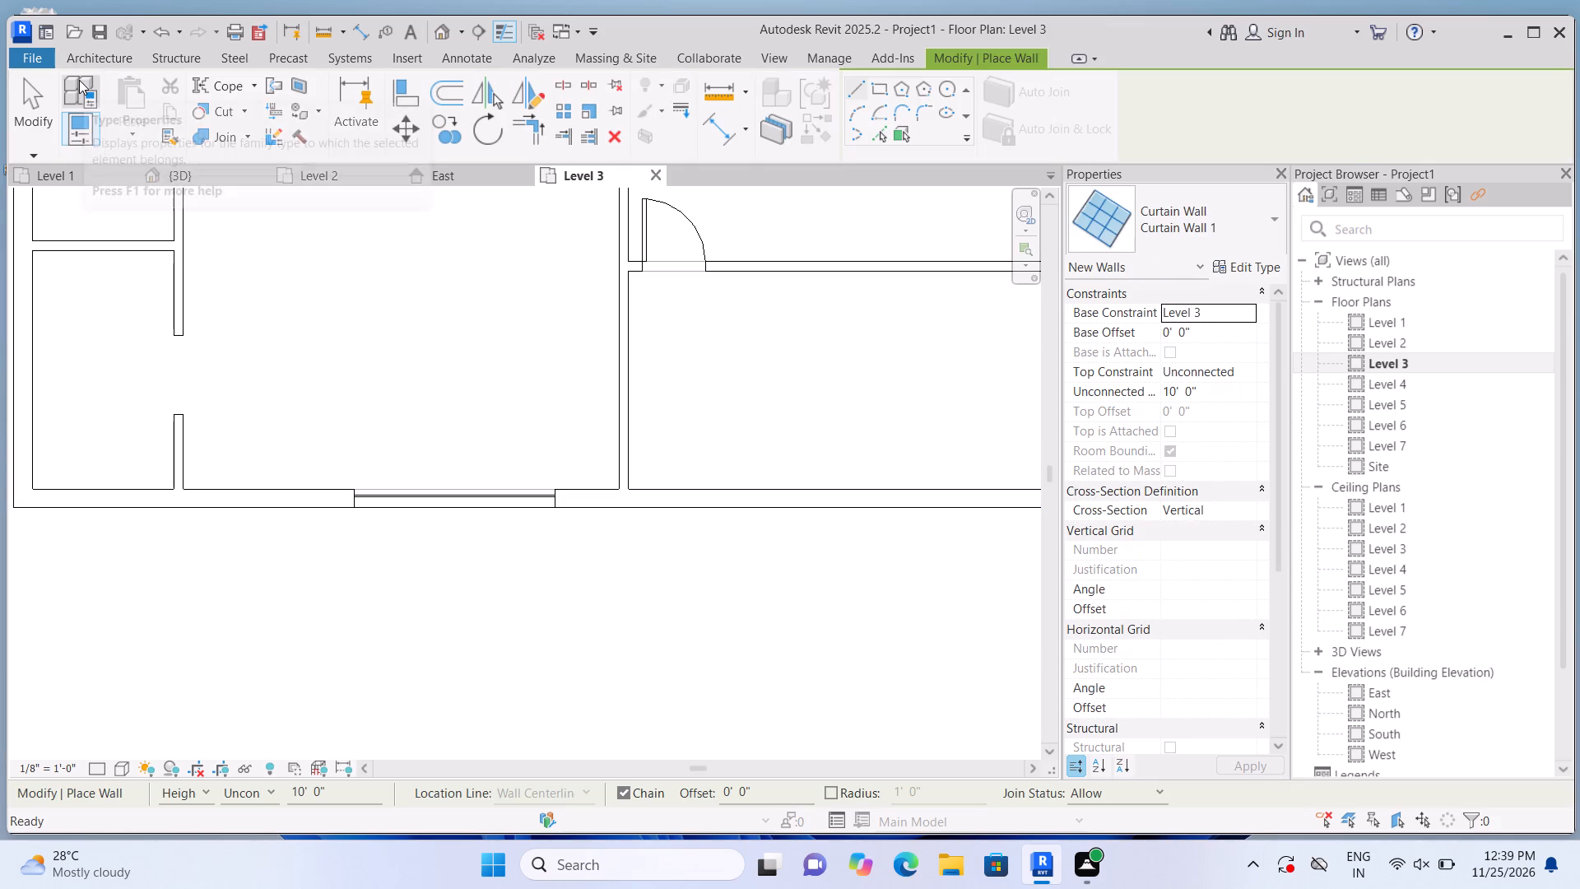
click(708, 498)
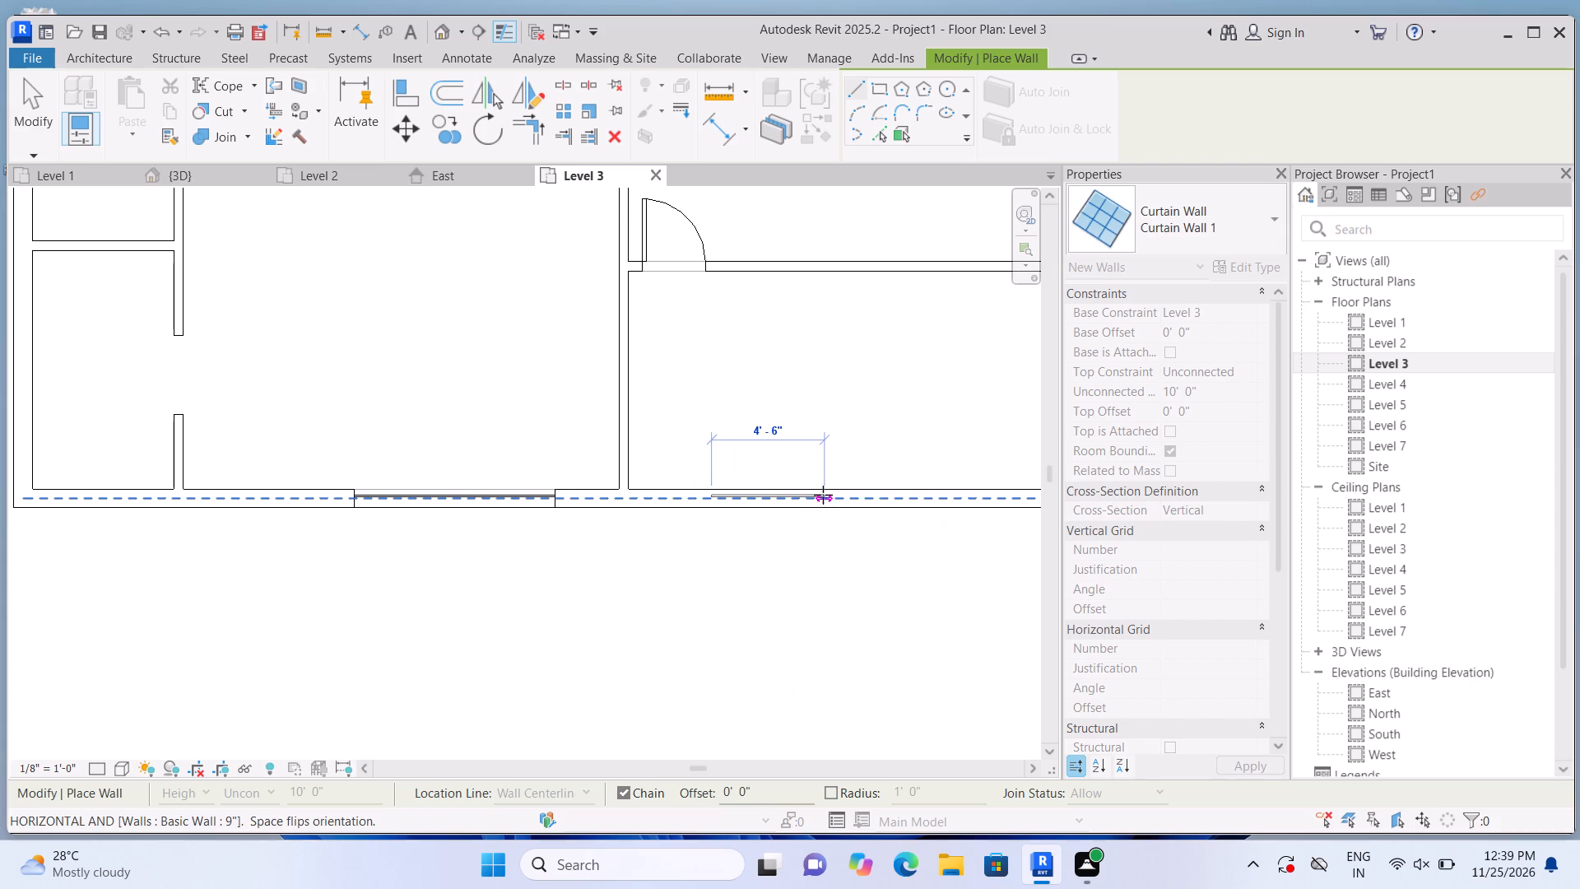
click(830, 495)
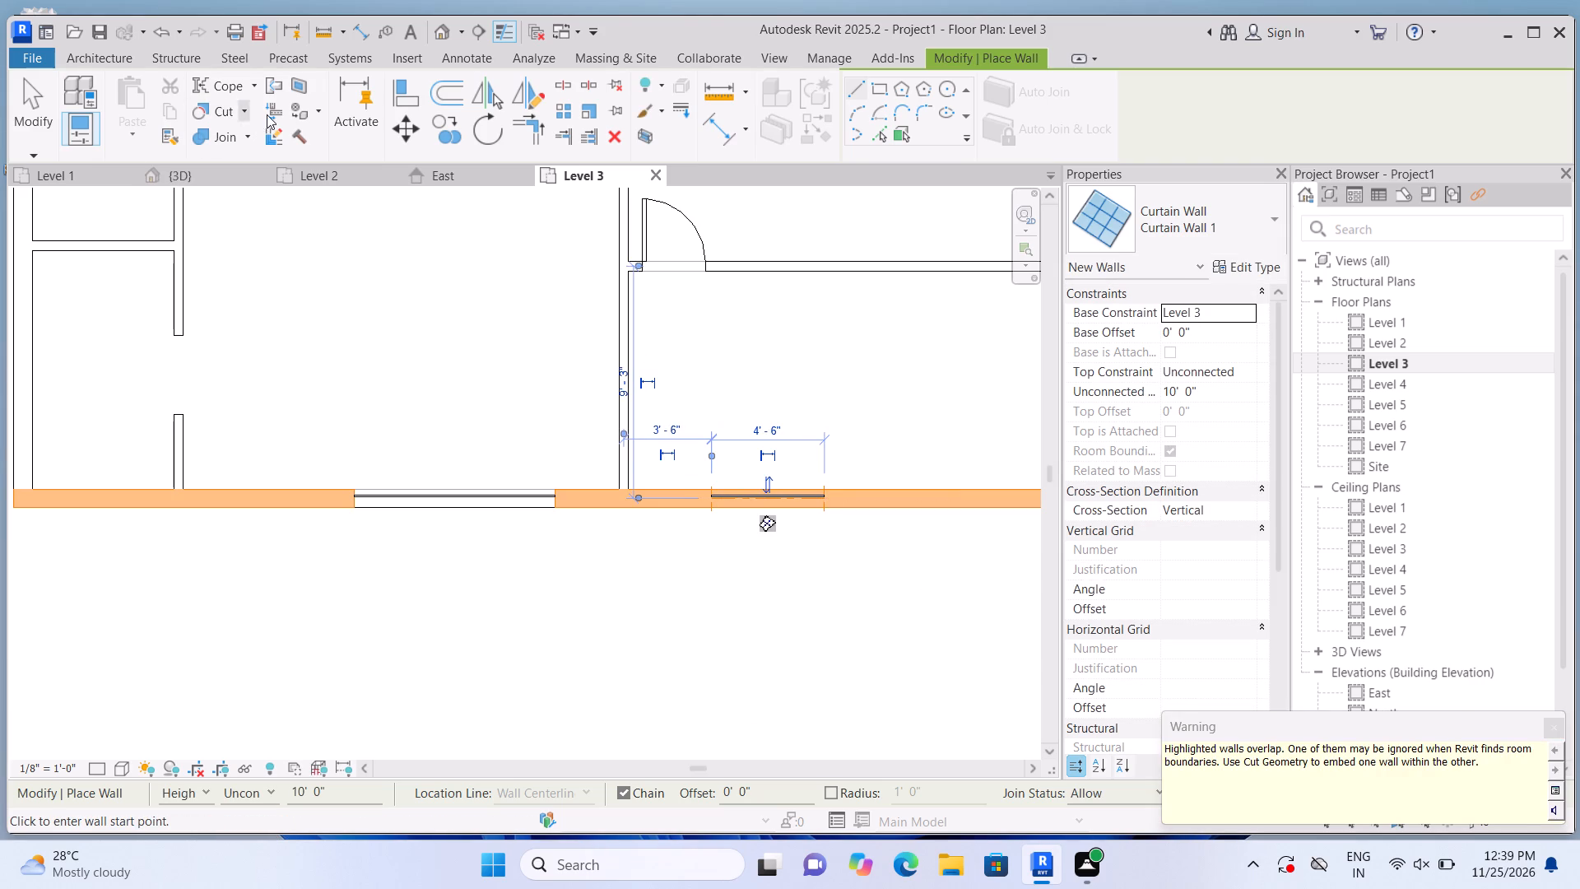
click(244, 108)
click(249, 144)
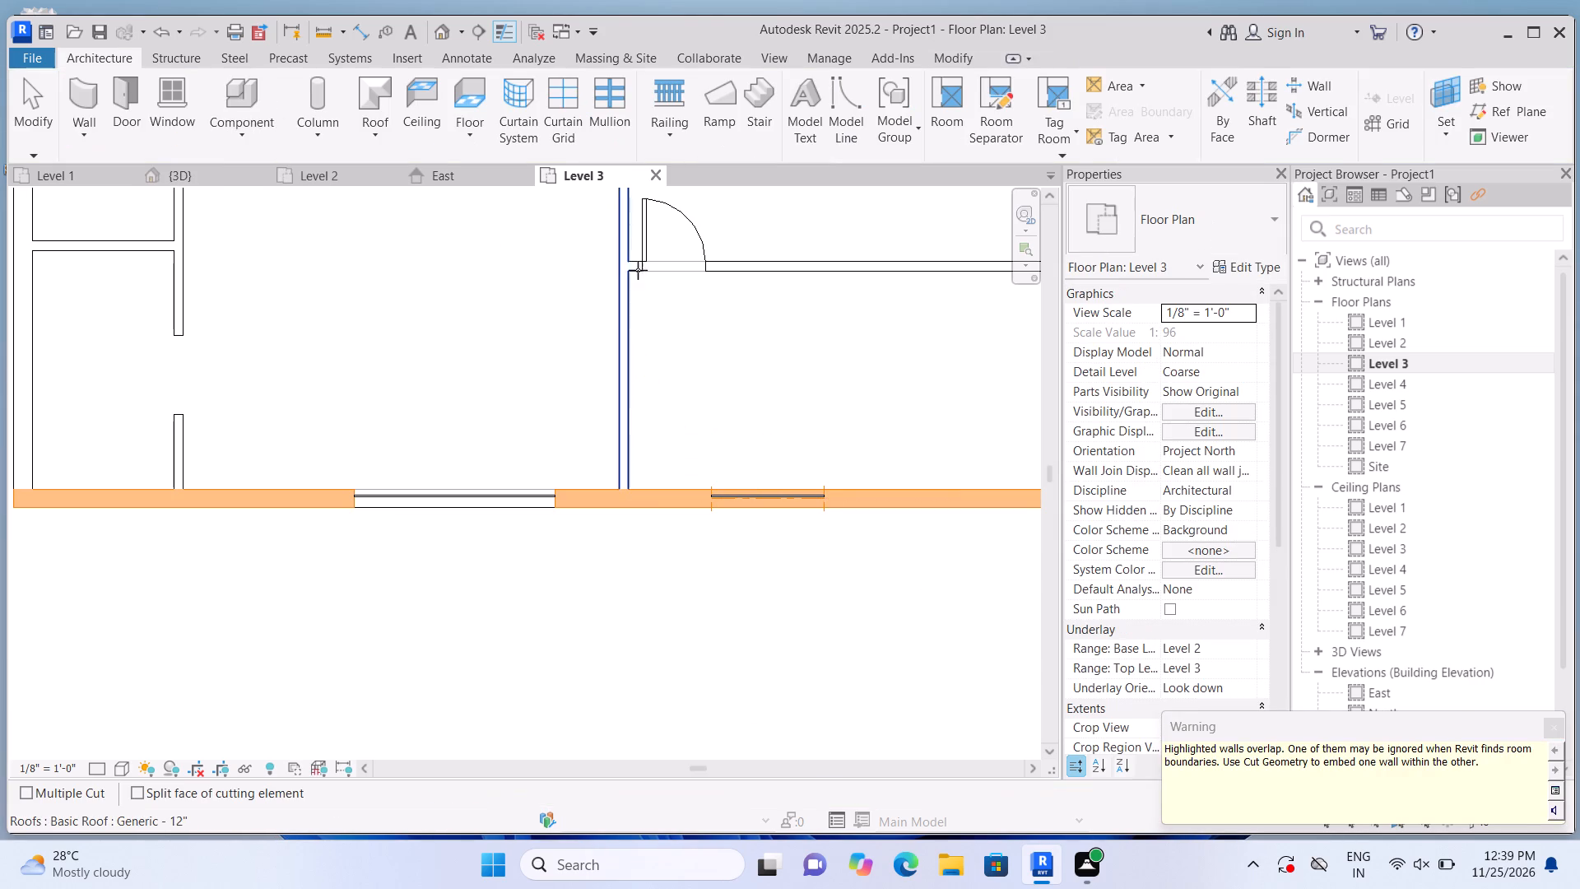
click(887, 502)
click(759, 495)
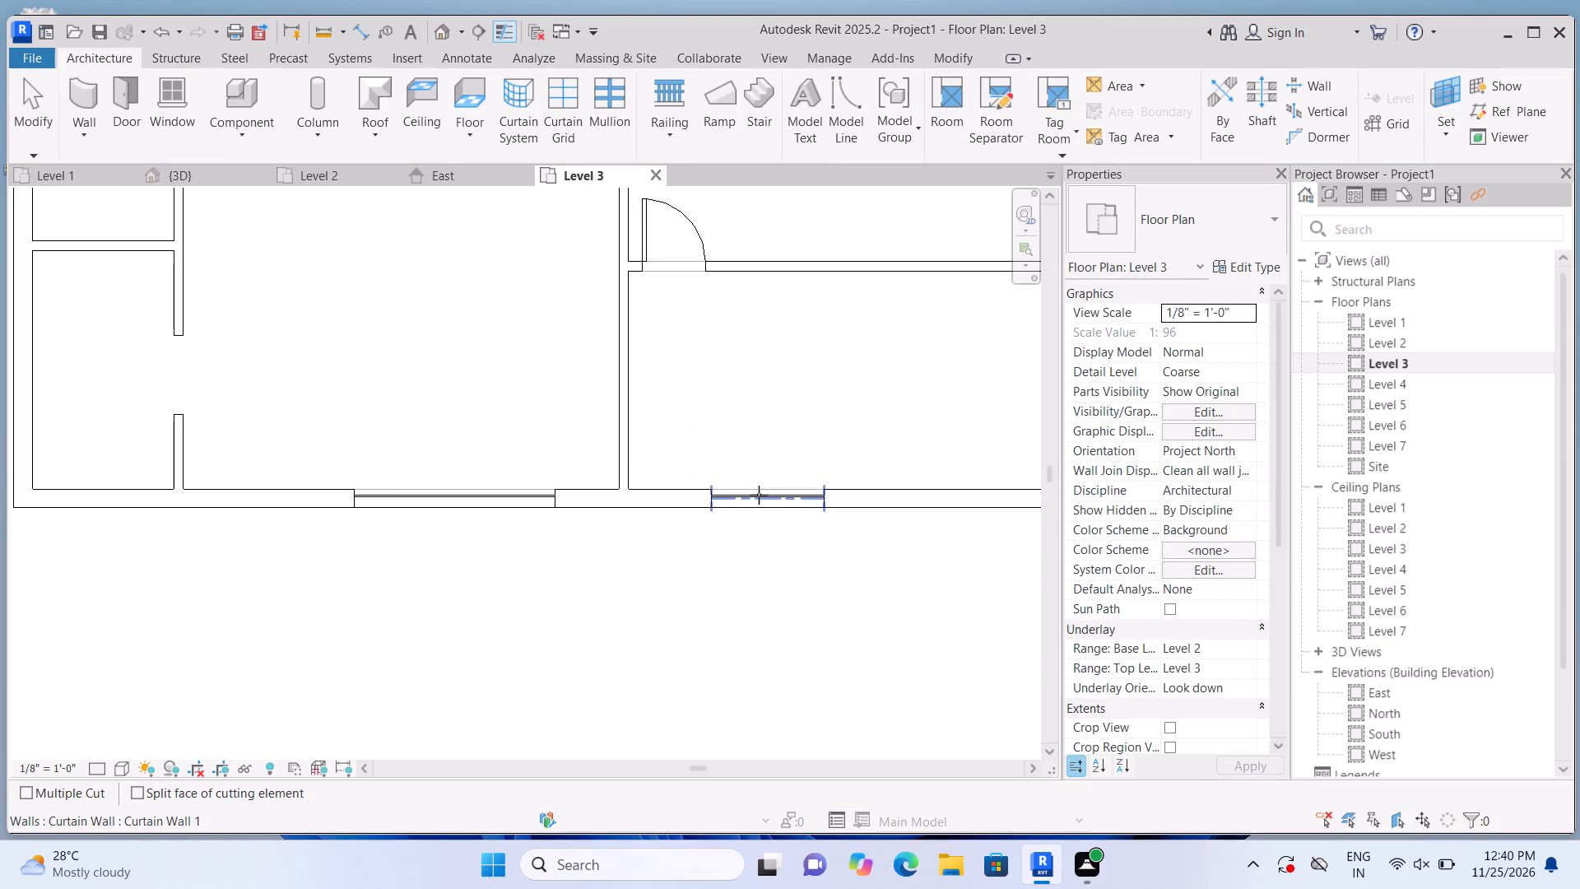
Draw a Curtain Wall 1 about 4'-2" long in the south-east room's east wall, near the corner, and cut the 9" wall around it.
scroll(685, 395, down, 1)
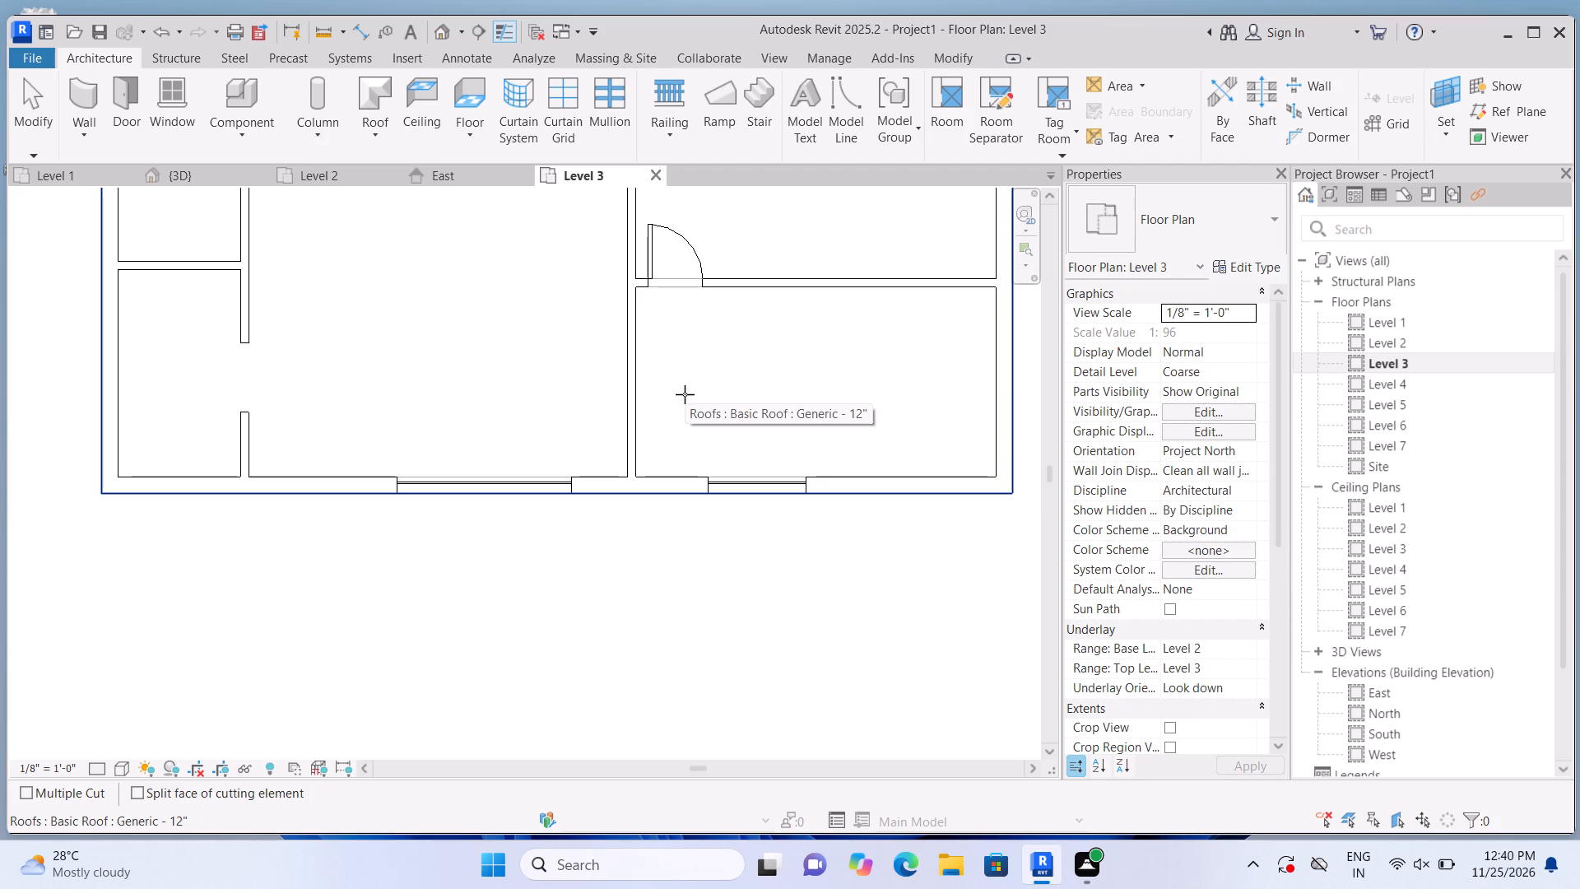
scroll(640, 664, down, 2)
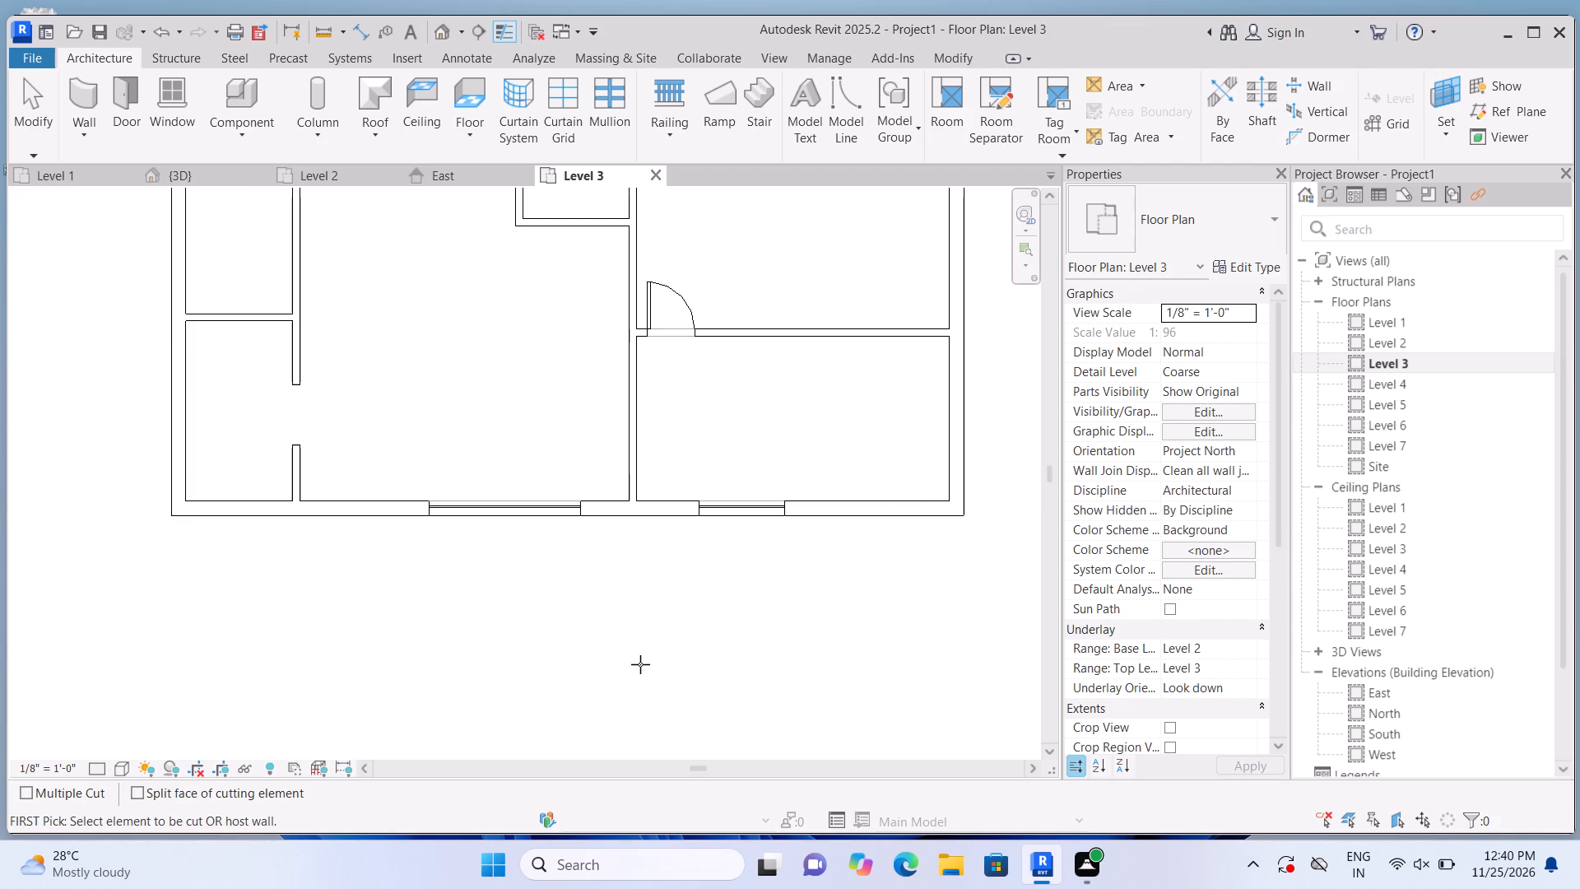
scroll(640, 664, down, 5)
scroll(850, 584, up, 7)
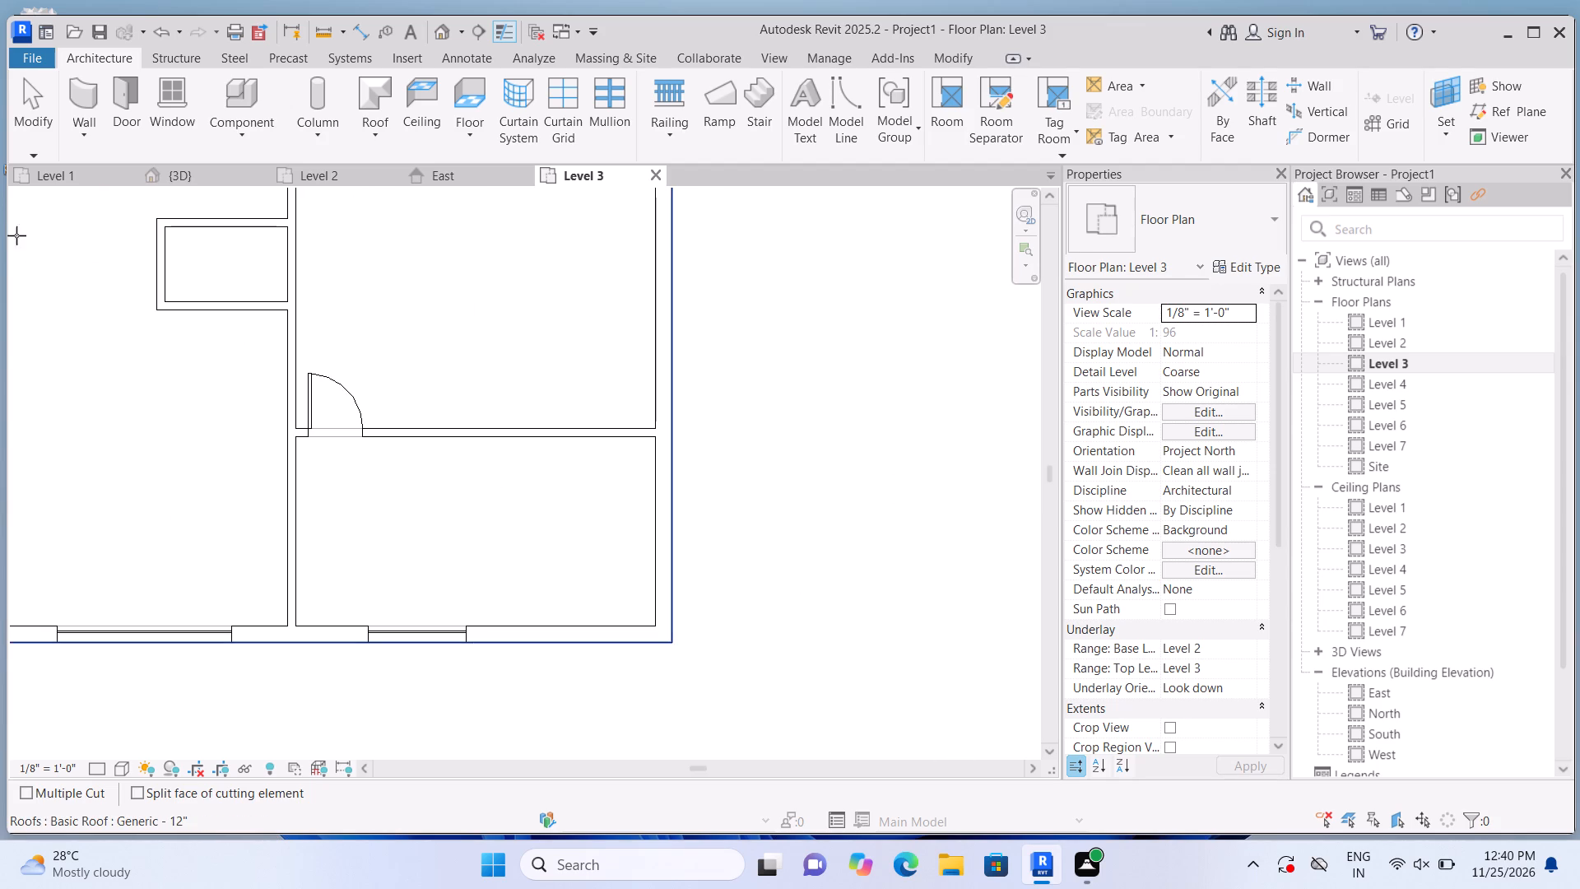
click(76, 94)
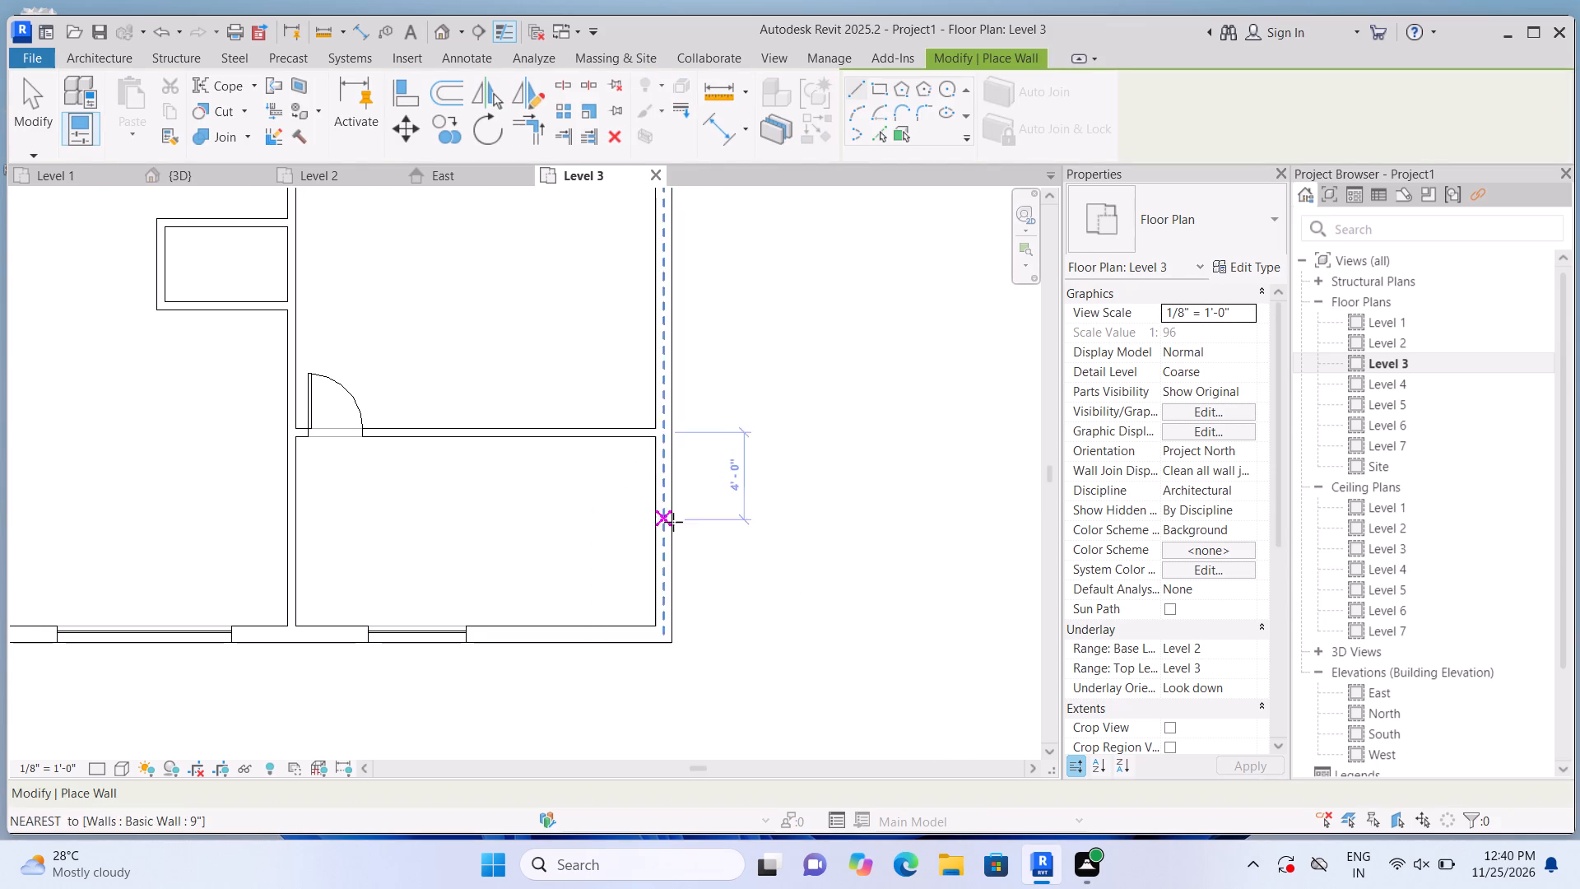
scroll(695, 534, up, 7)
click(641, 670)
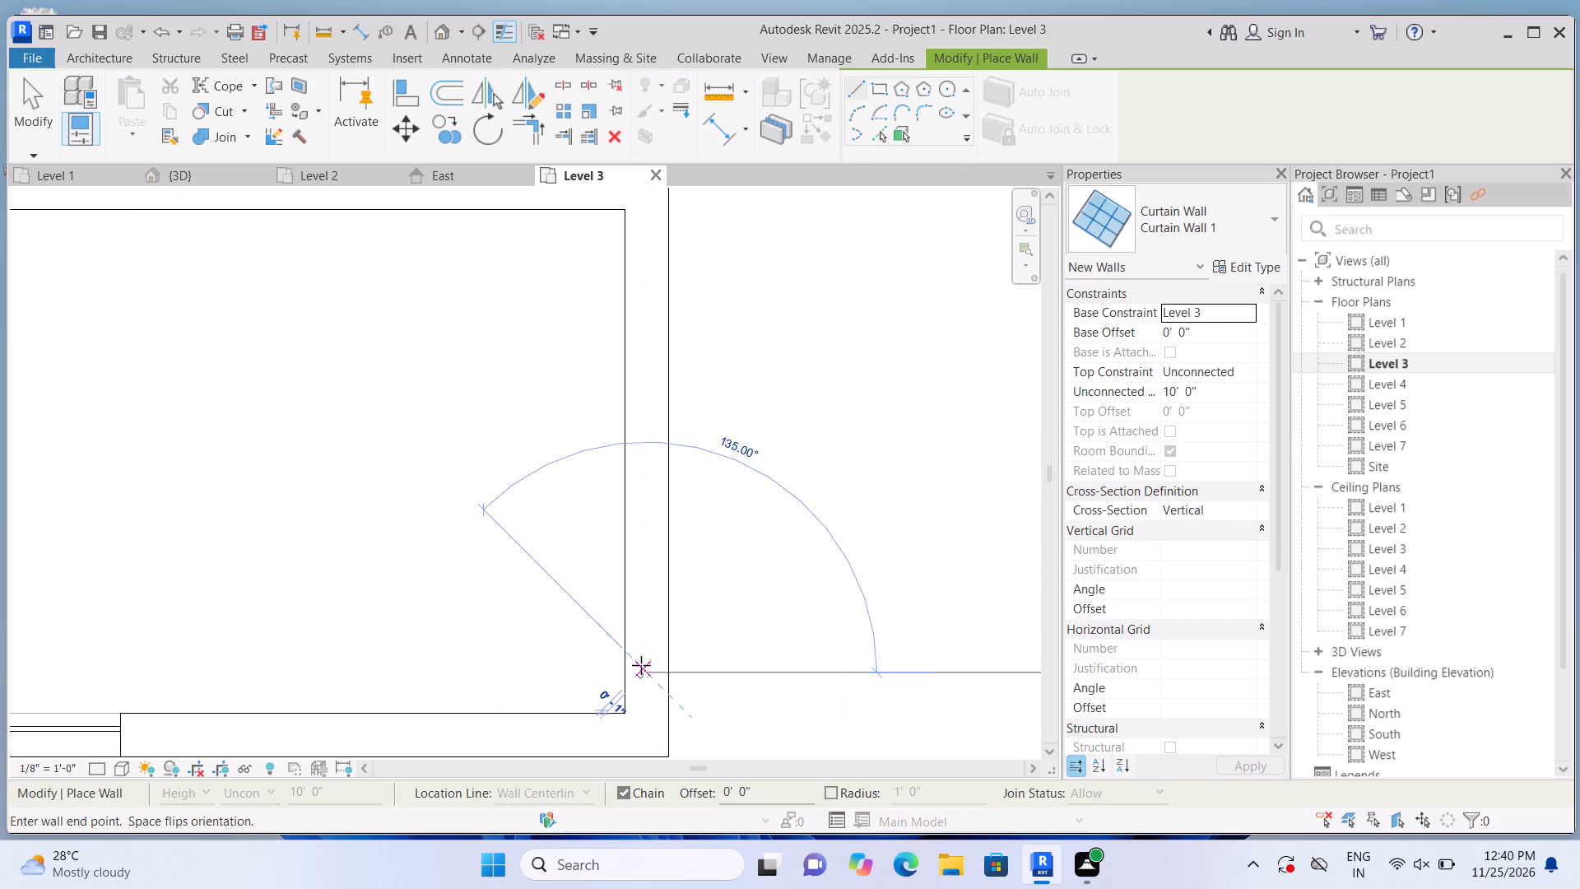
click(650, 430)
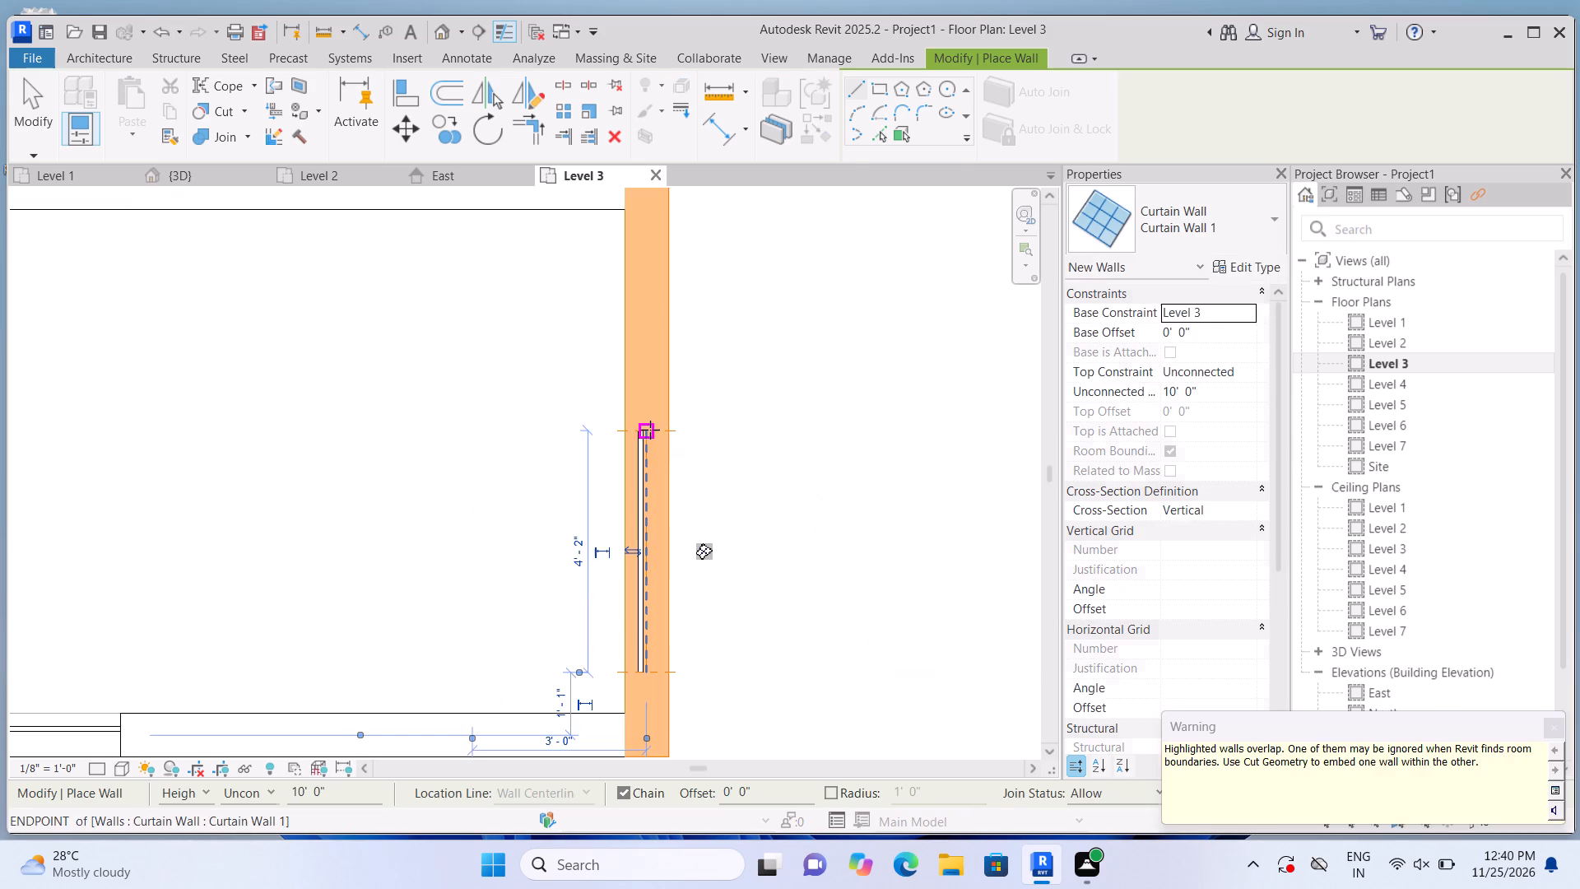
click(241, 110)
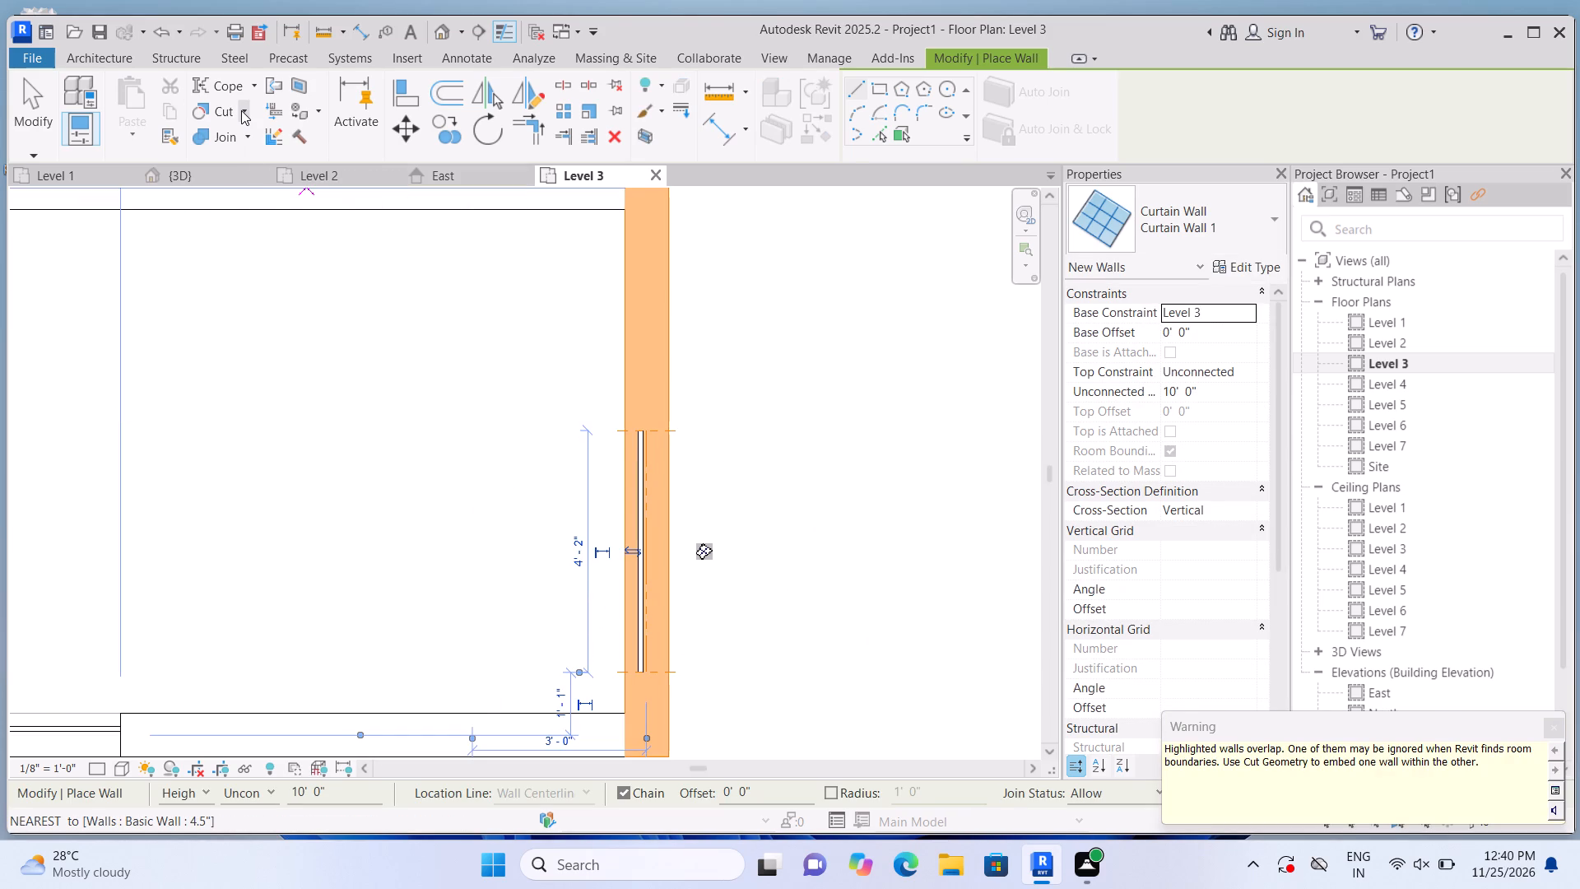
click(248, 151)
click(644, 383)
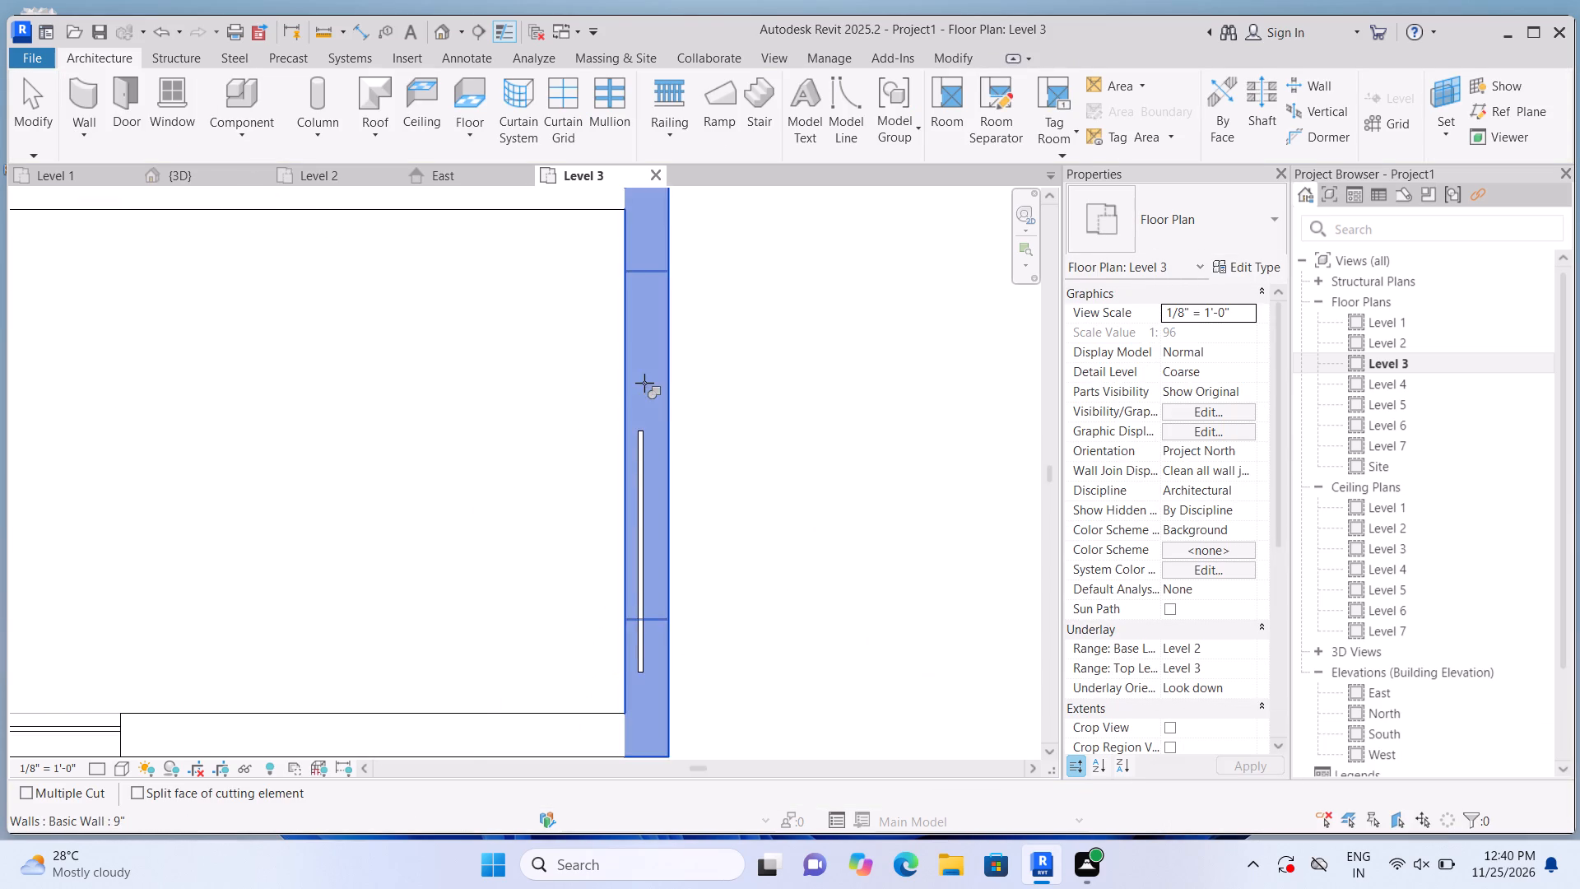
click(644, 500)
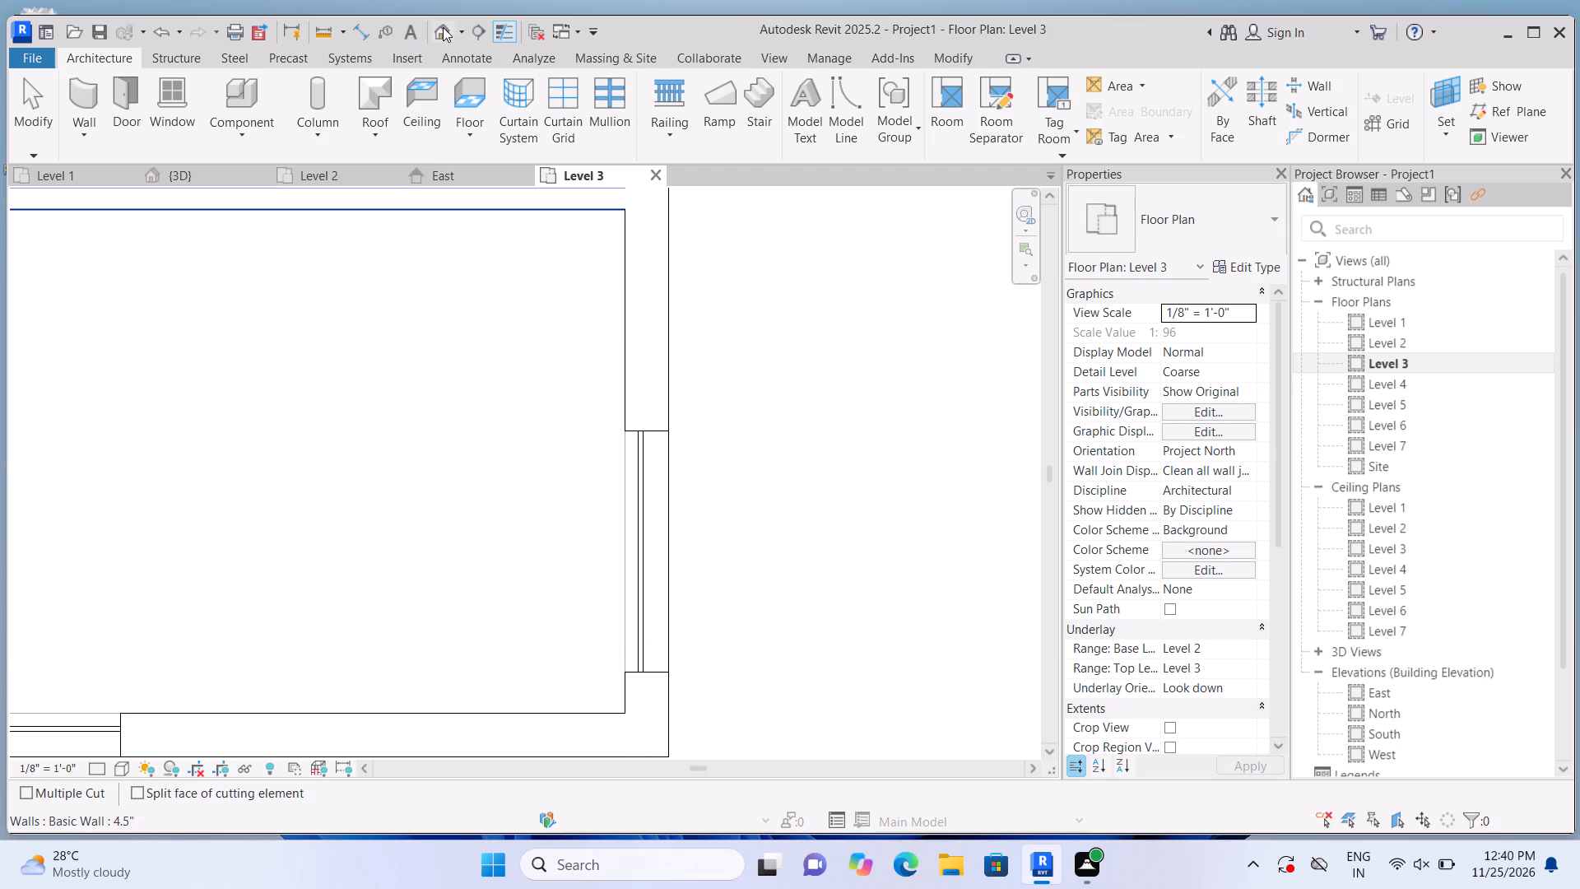
Examine the new Level 3 curtain walls on the south and east facades in the 3D view.
click(443, 27)
scroll(496, 328, down, 3)
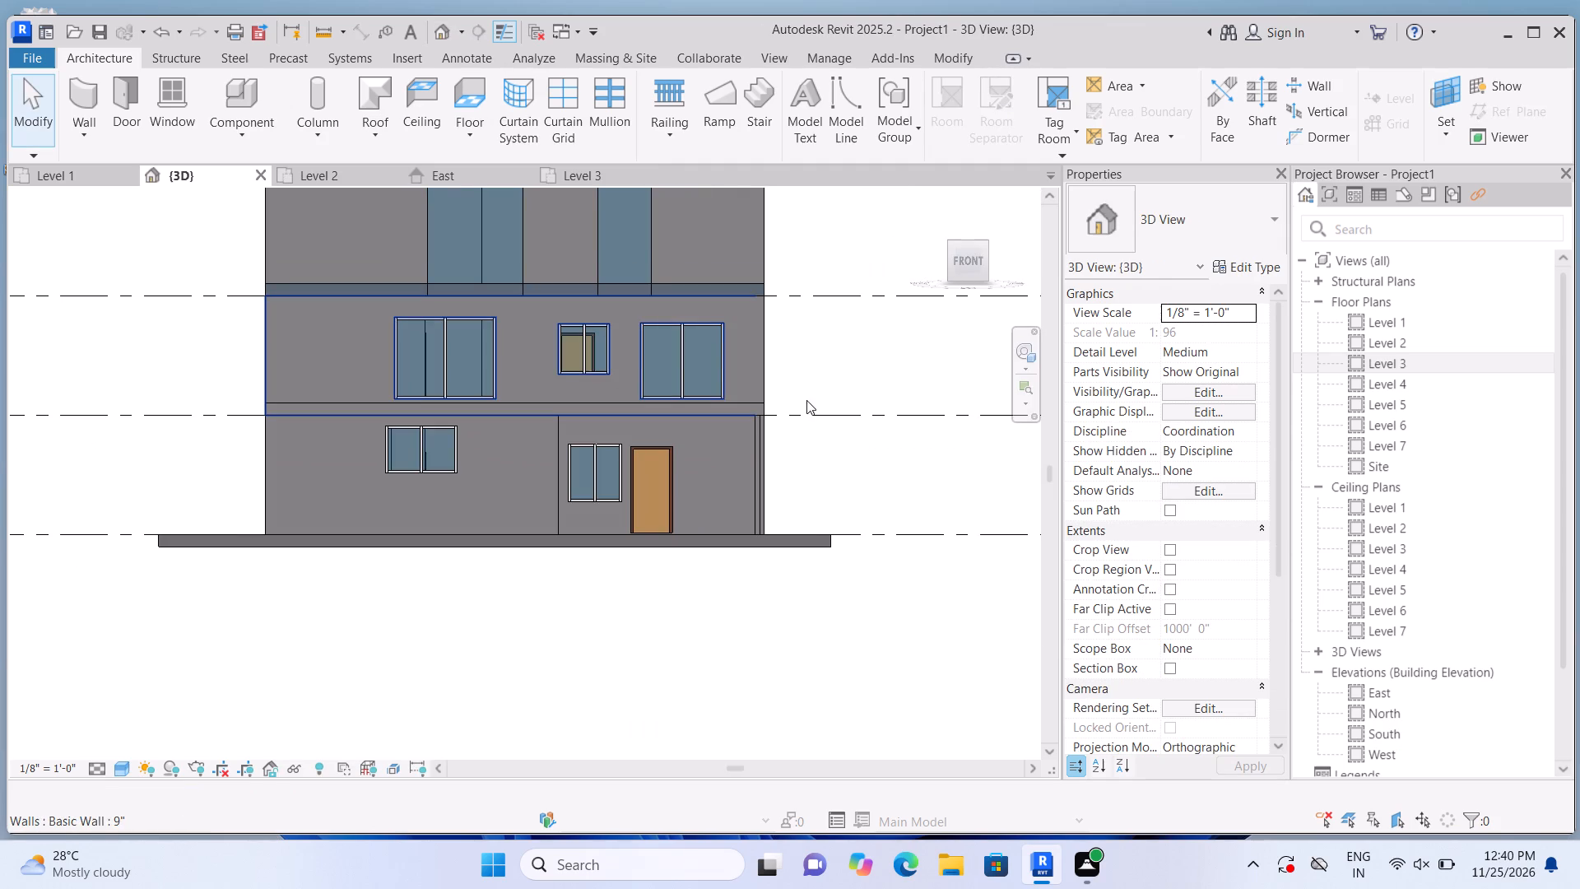
middle_drag(801, 395, 651, 423)
shift+middle_drag(651, 423, 849, 378)
shift+middle_drag(833, 395, 829, 400)
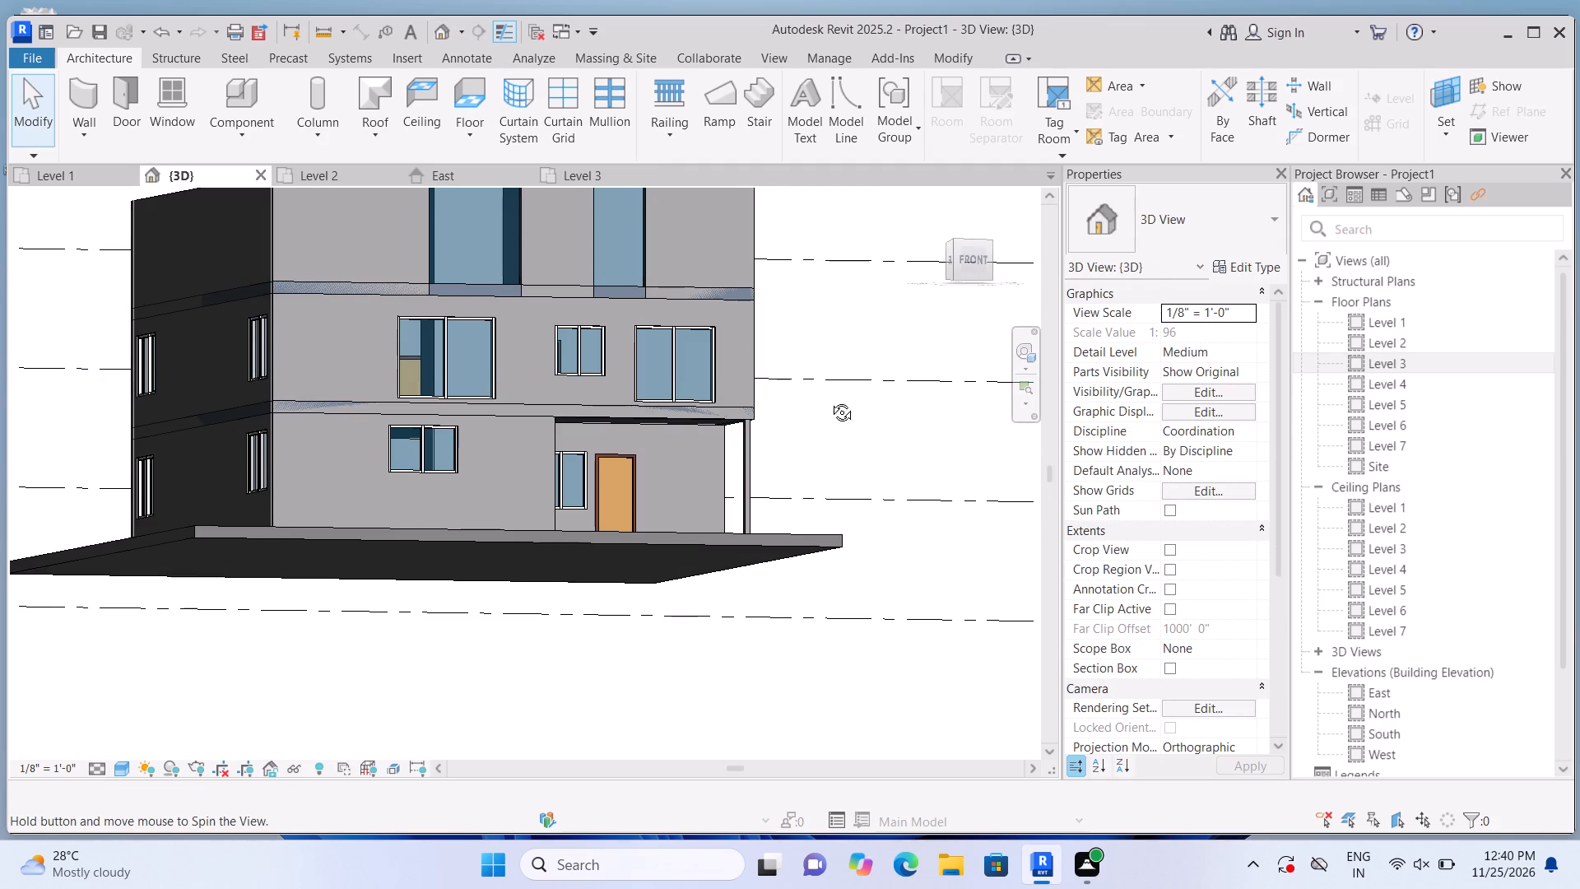
shift+middle_drag(829, 400, 675, 455)
middle_drag(731, 482, 648, 602)
scroll(667, 613, up, 1)
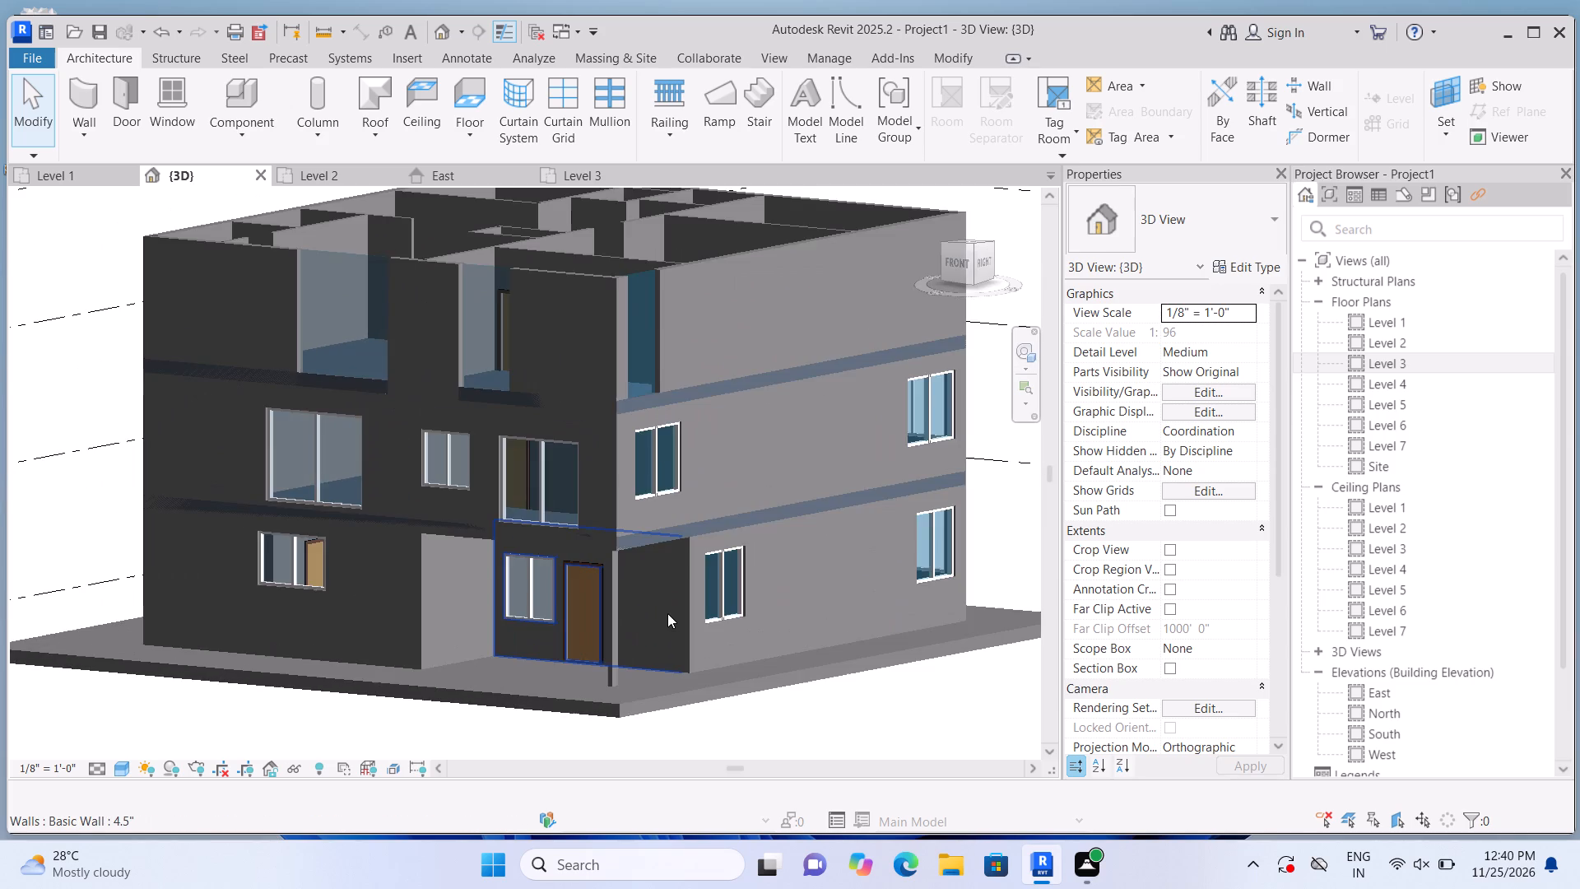
scroll(733, 644, up, 1)
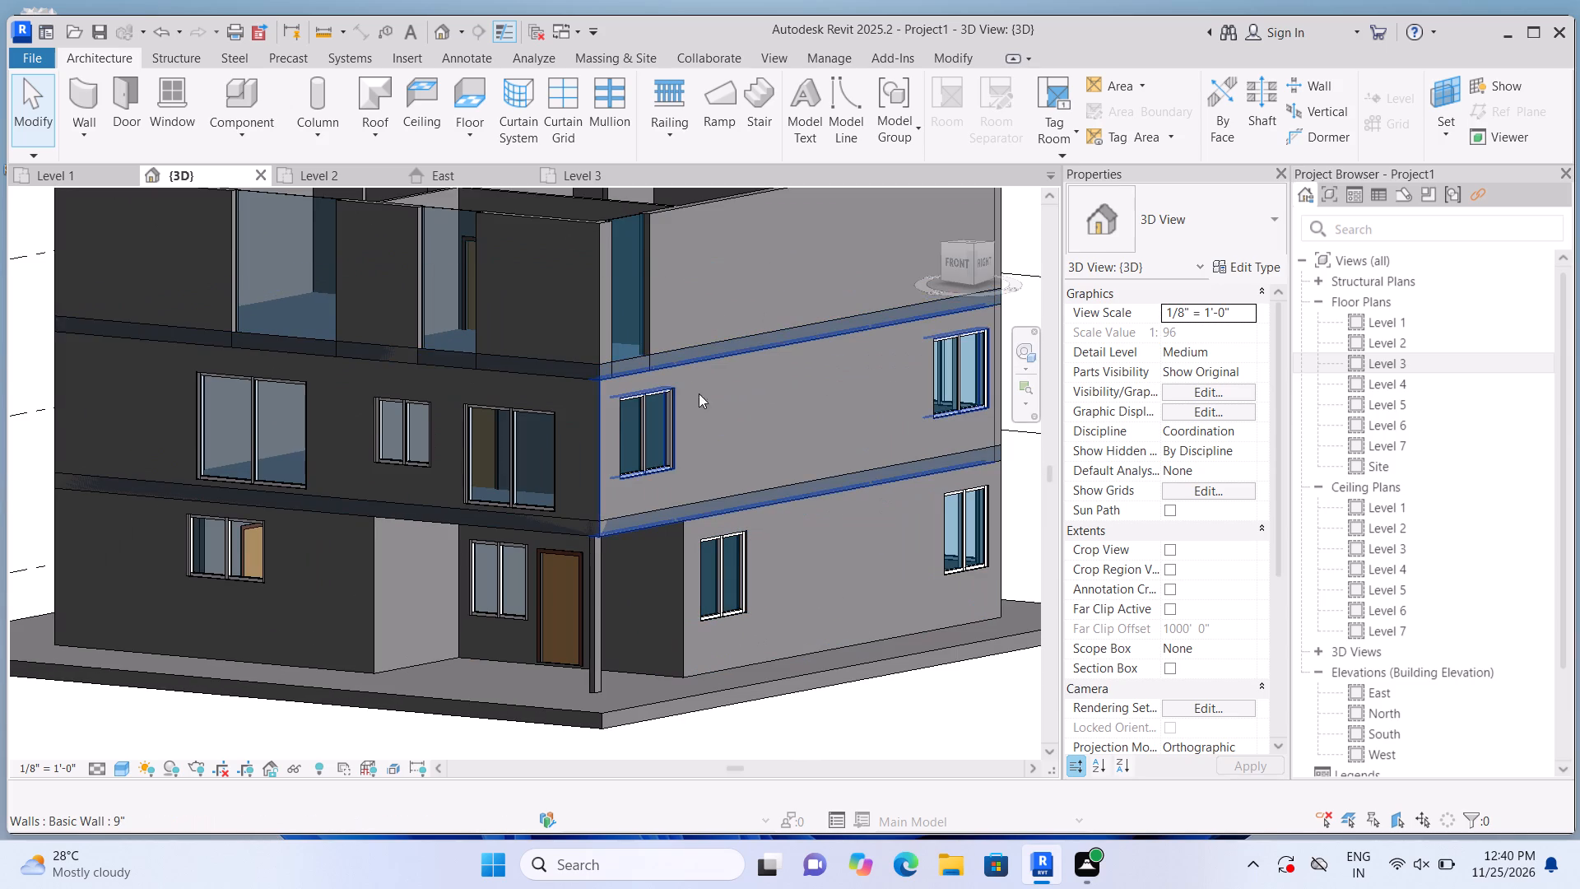
scroll(712, 410, up, 1)
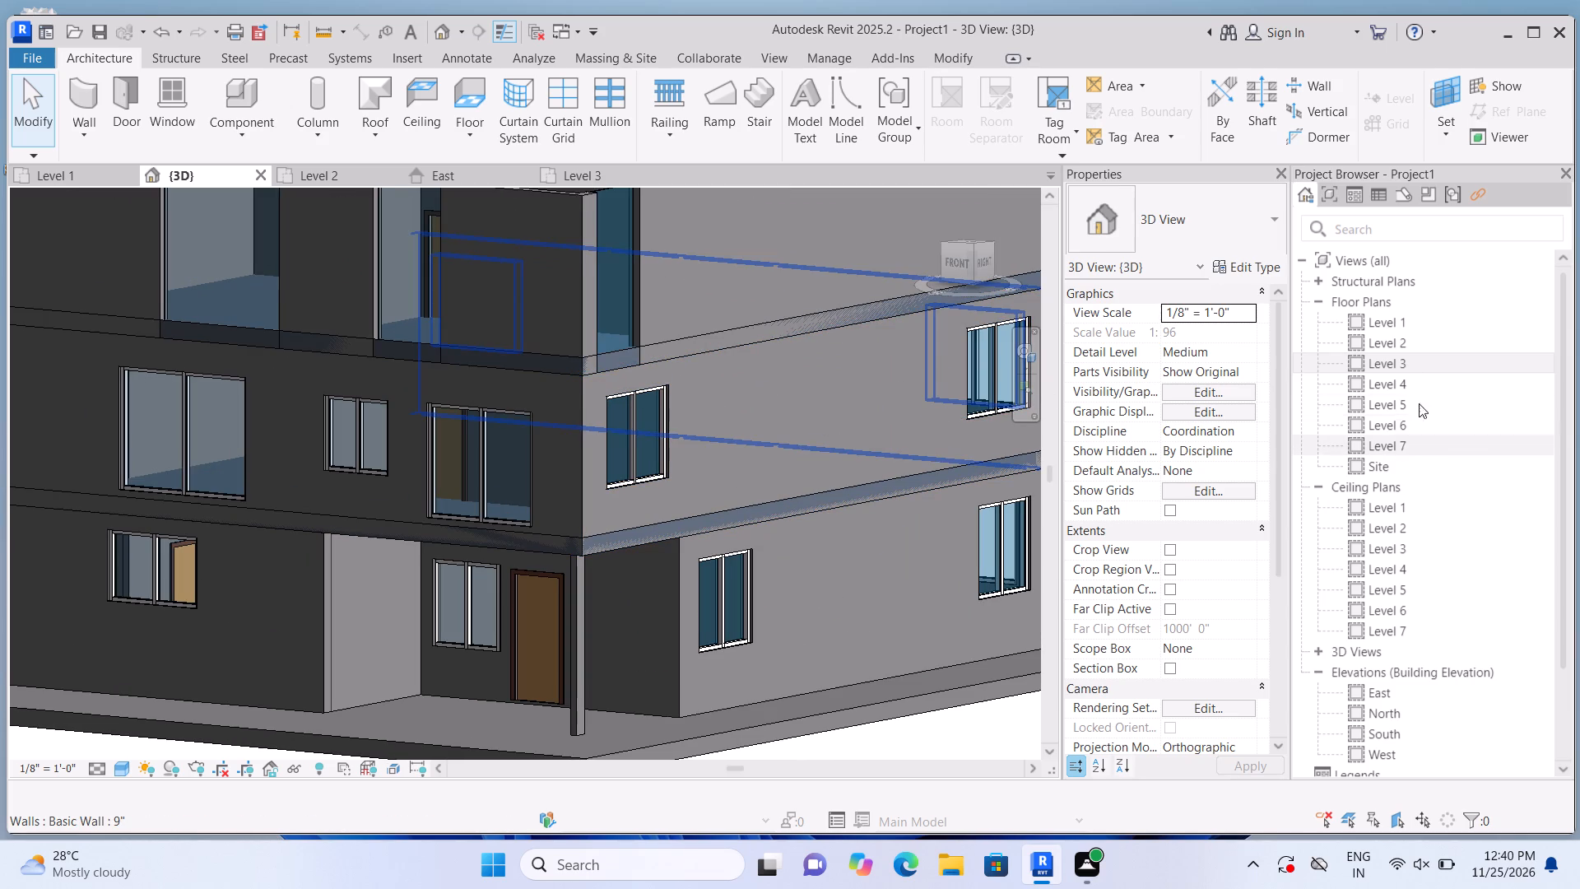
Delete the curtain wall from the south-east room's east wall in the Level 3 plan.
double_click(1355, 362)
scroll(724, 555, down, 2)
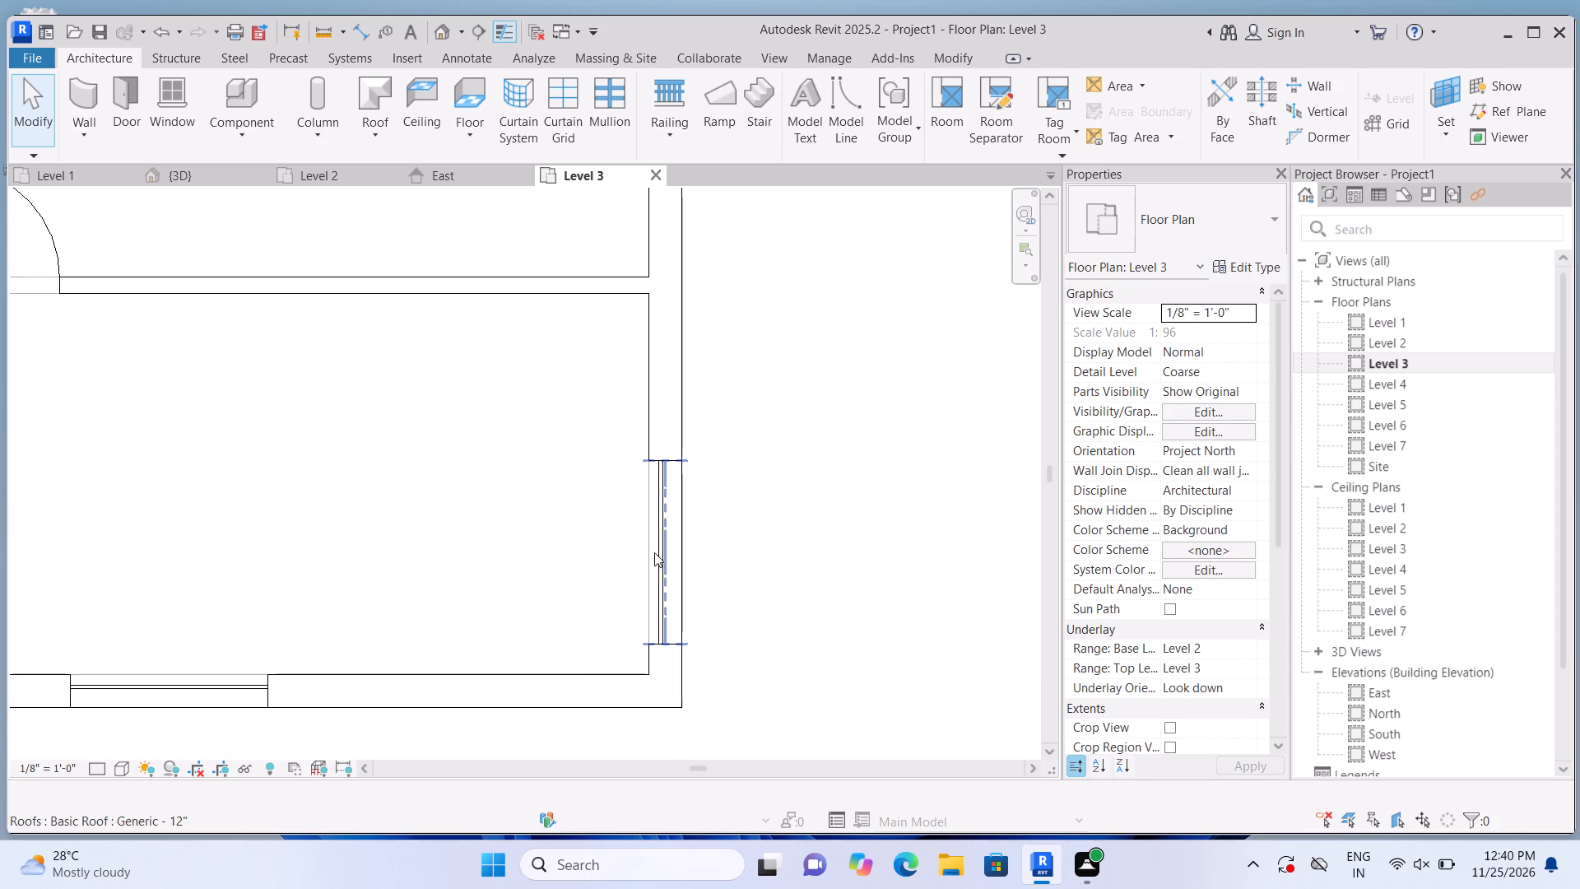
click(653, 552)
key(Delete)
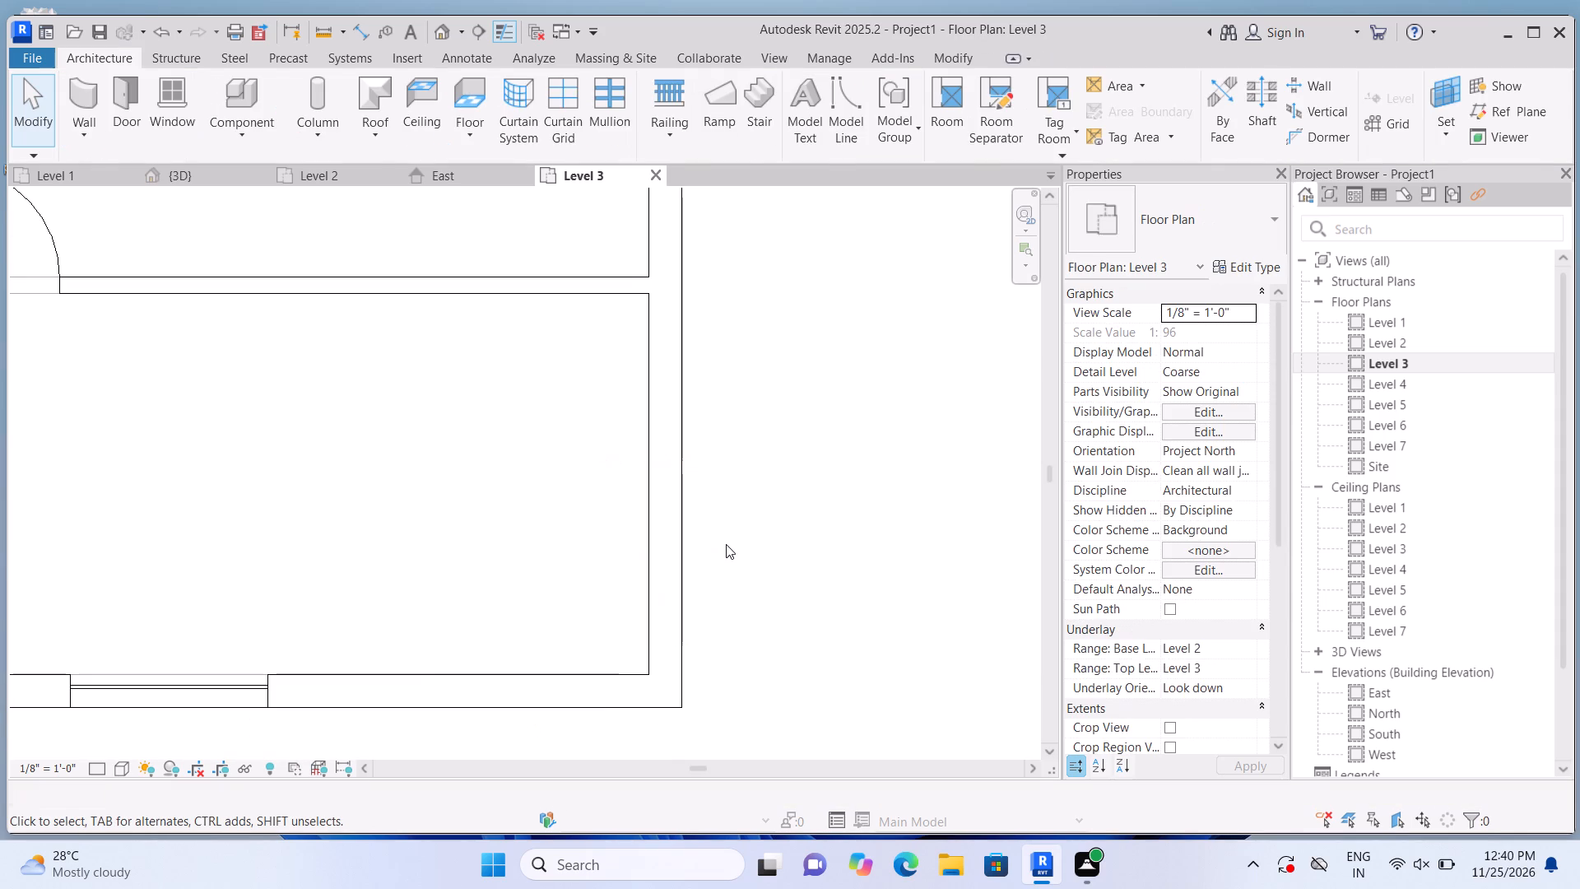
Embed a Curtain Wall 1 about 6'-7" long in the south-east room's east wall, about 1'-5" from the south wall, cutting the 9" wall.
click(87, 110)
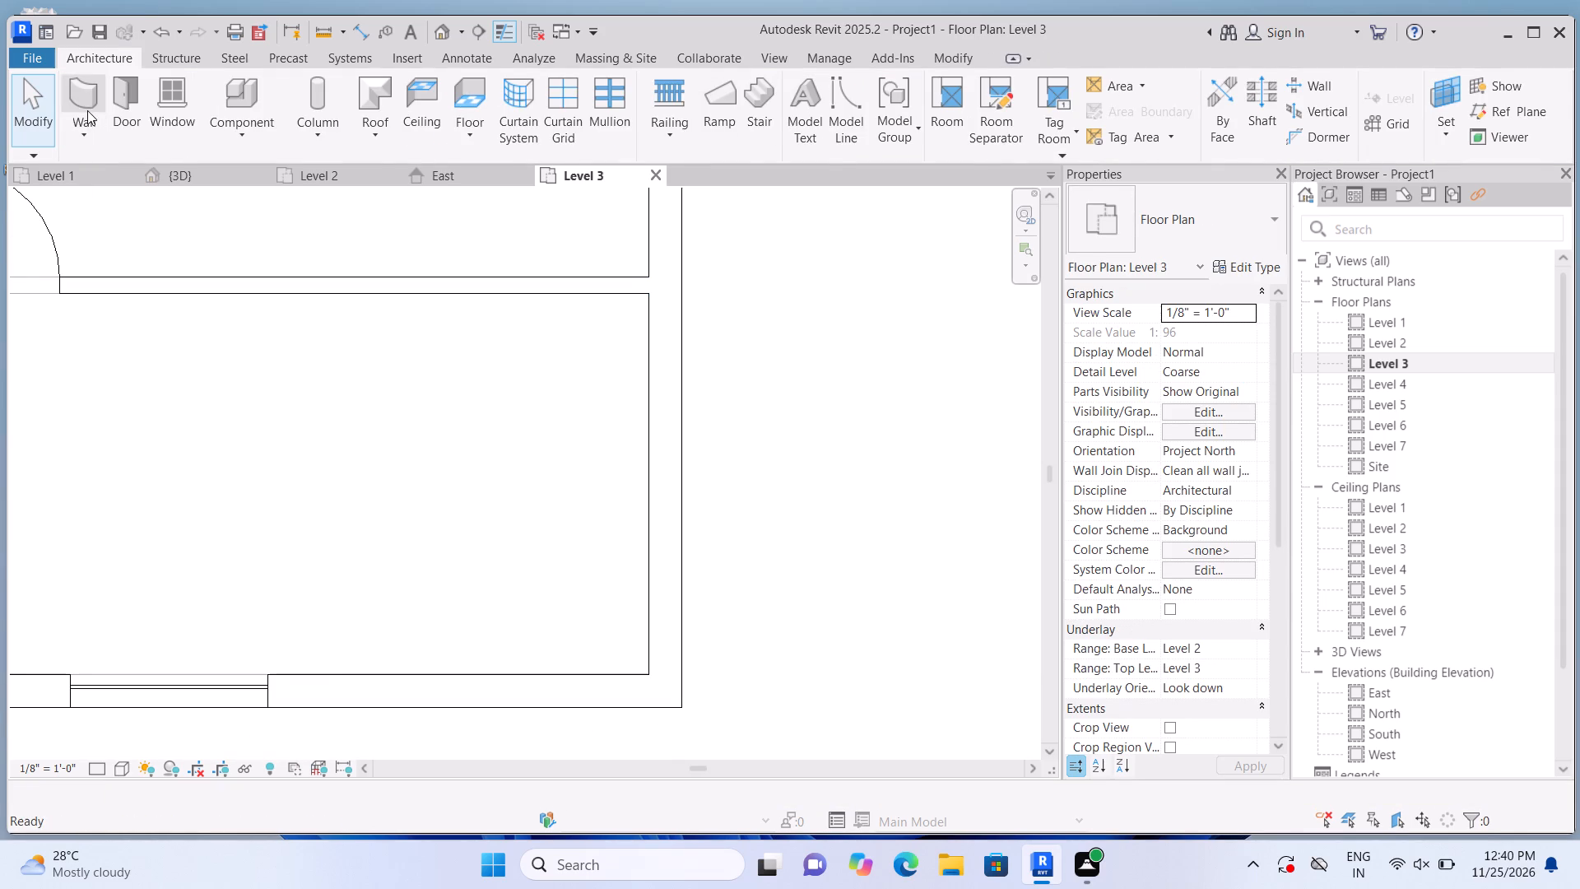
click(662, 631)
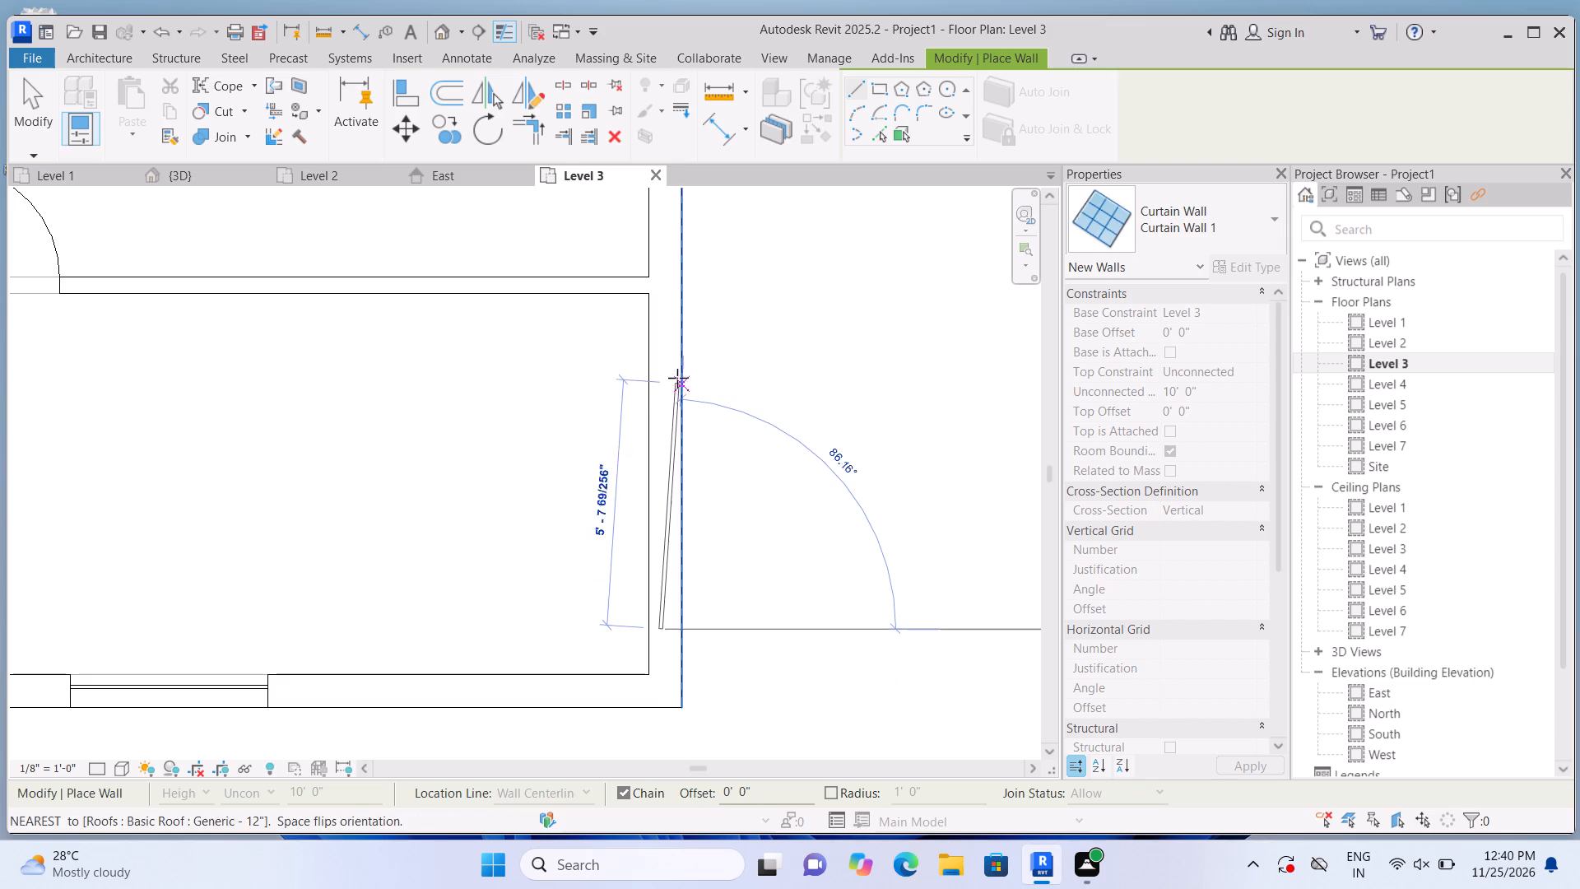
click(667, 347)
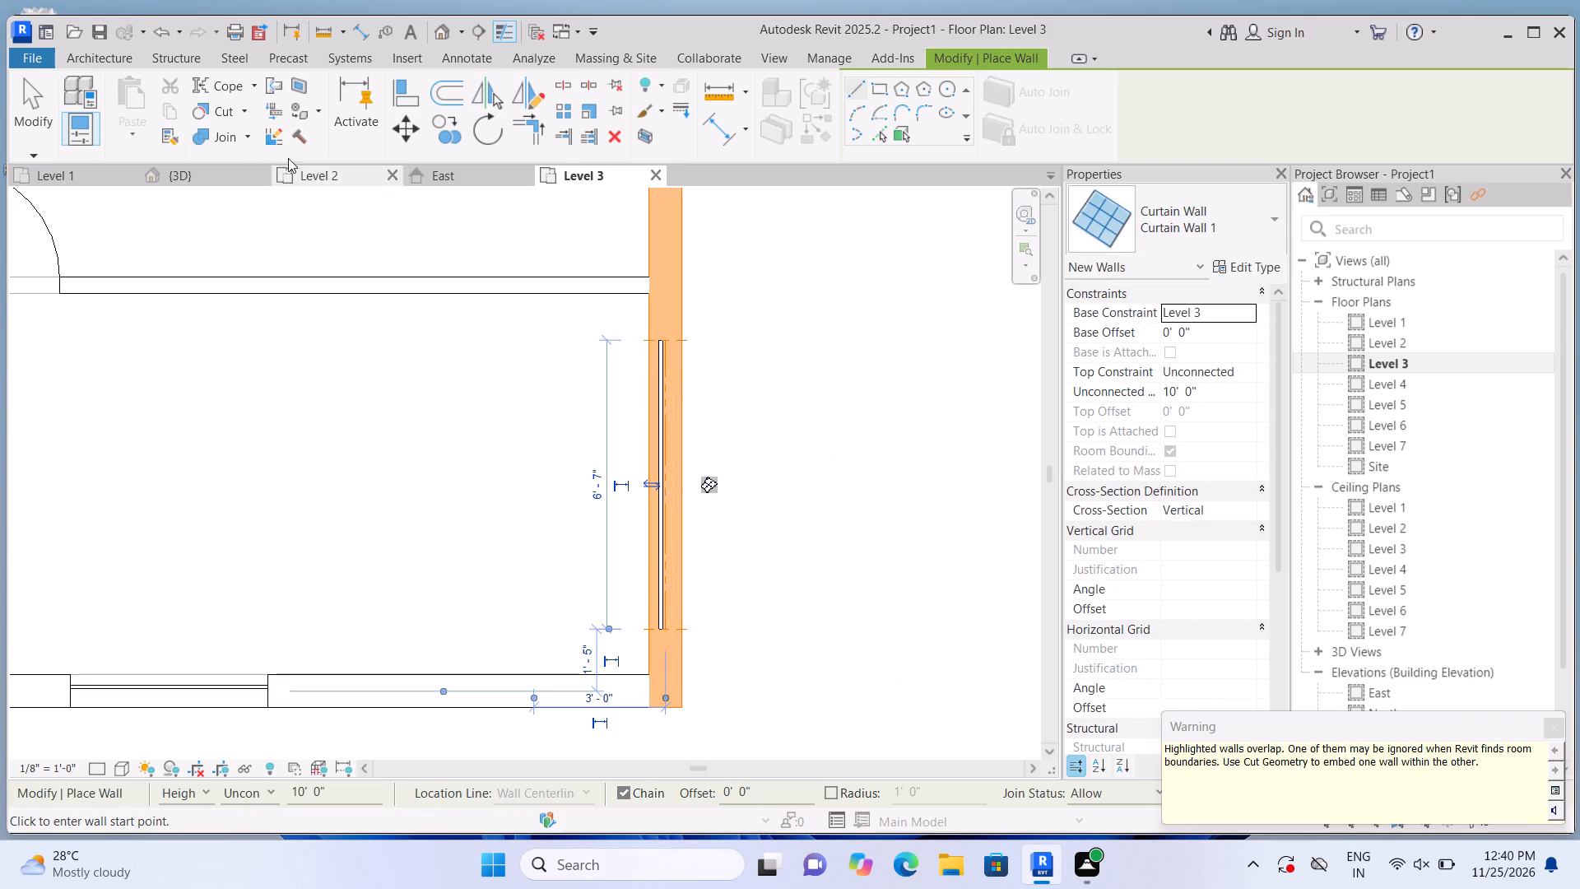
click(244, 110)
click(252, 130)
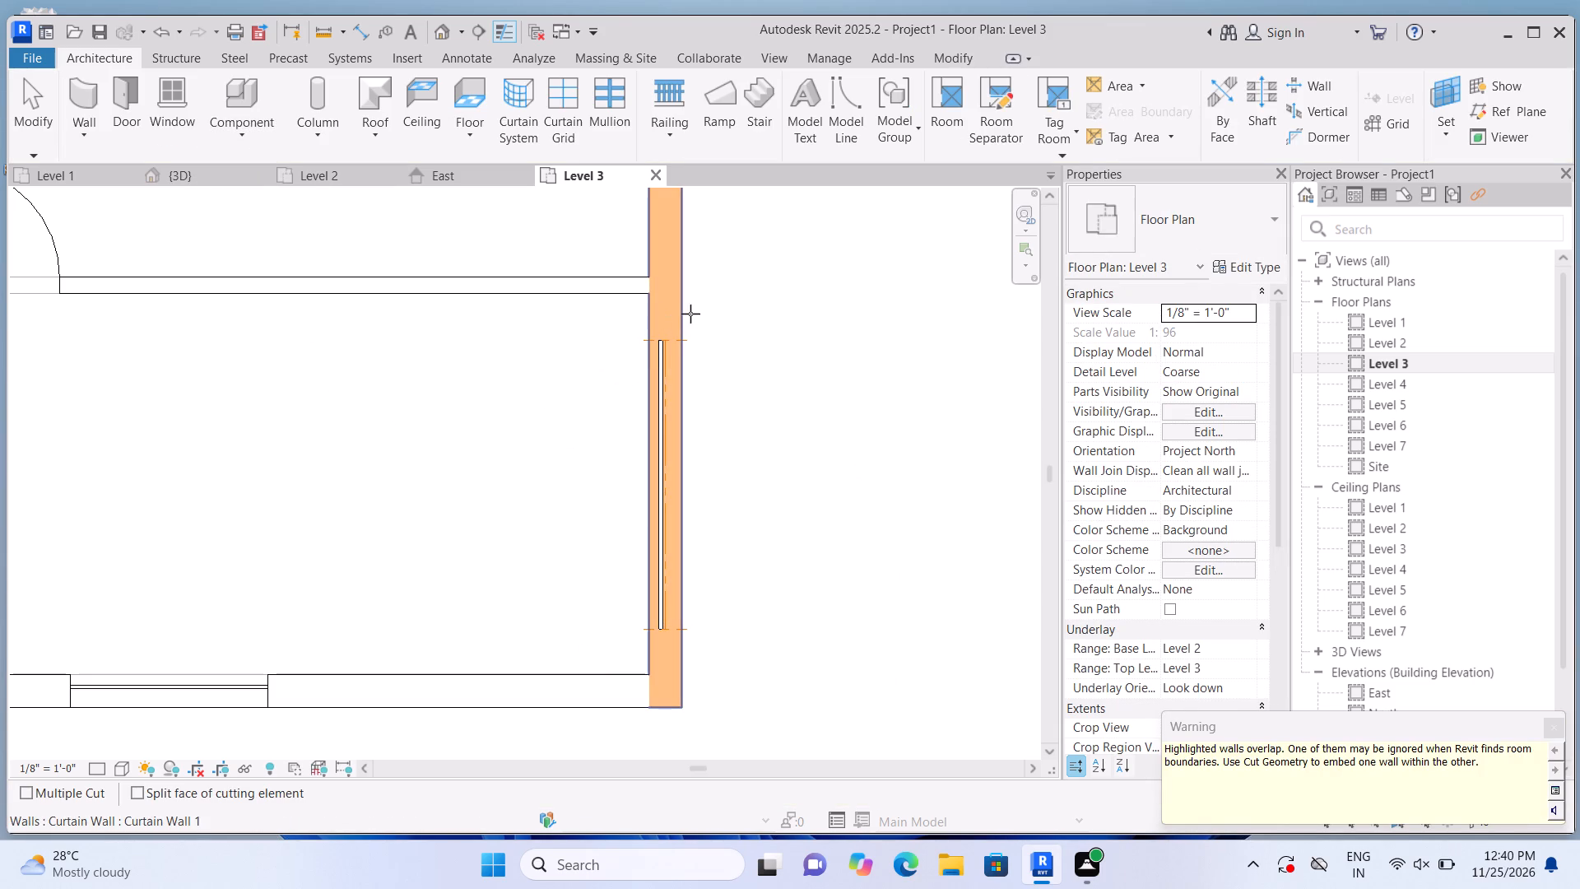
click(662, 320)
click(662, 384)
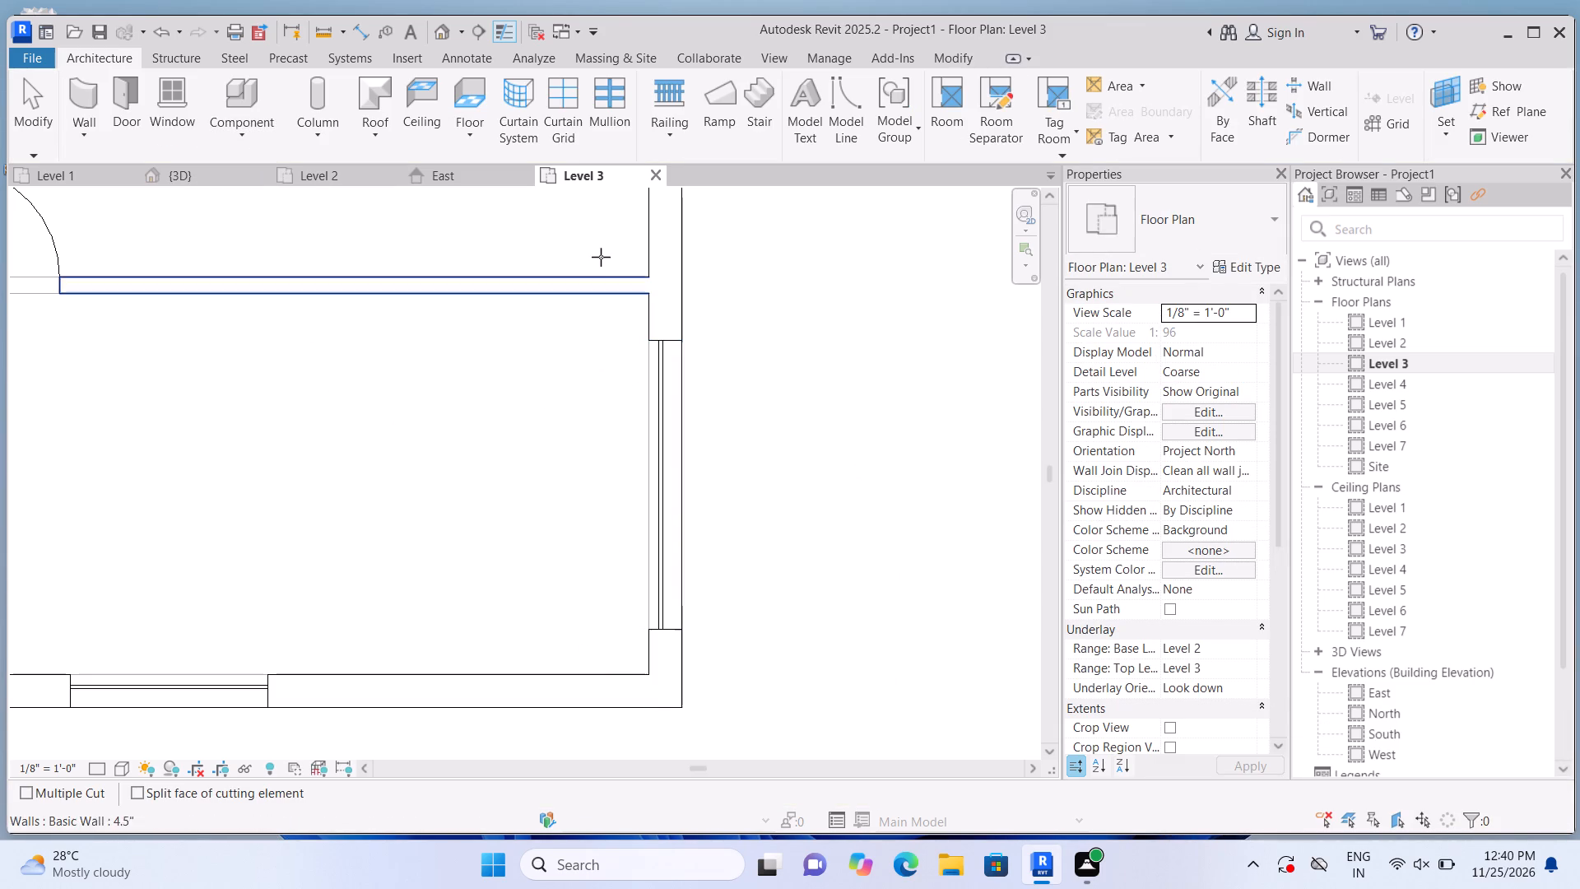
Examine the replacement Level 3 curtain wall at the south-east corner in the 3D view.
click(440, 23)
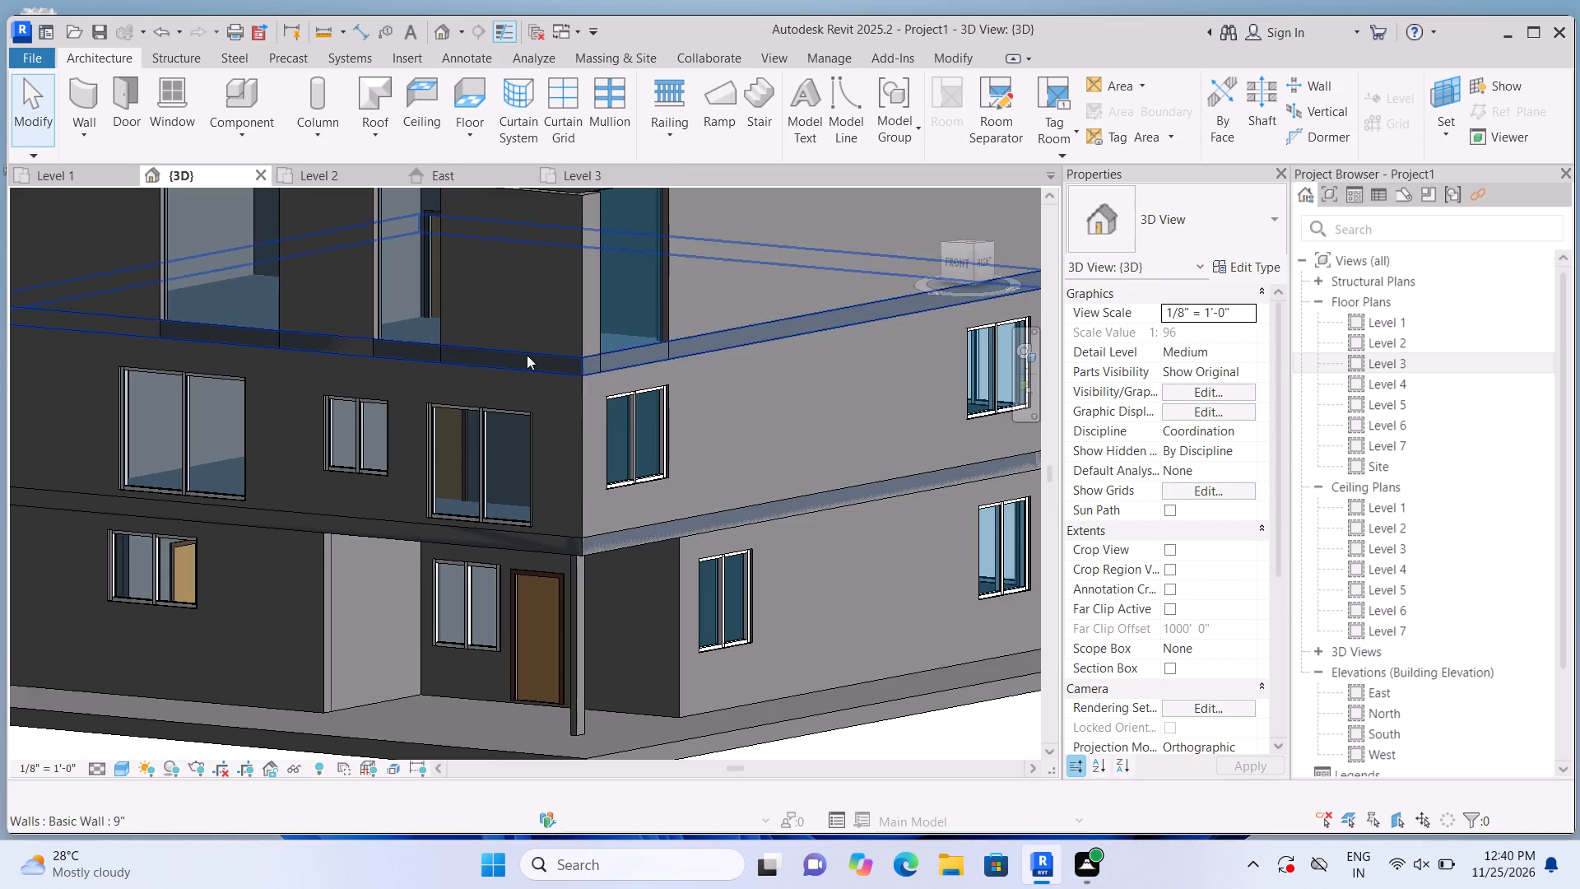
scroll(514, 388, down, 2)
scroll(545, 365, up, 1)
middle_drag(545, 367, 543, 440)
scroll(625, 466, up, 2)
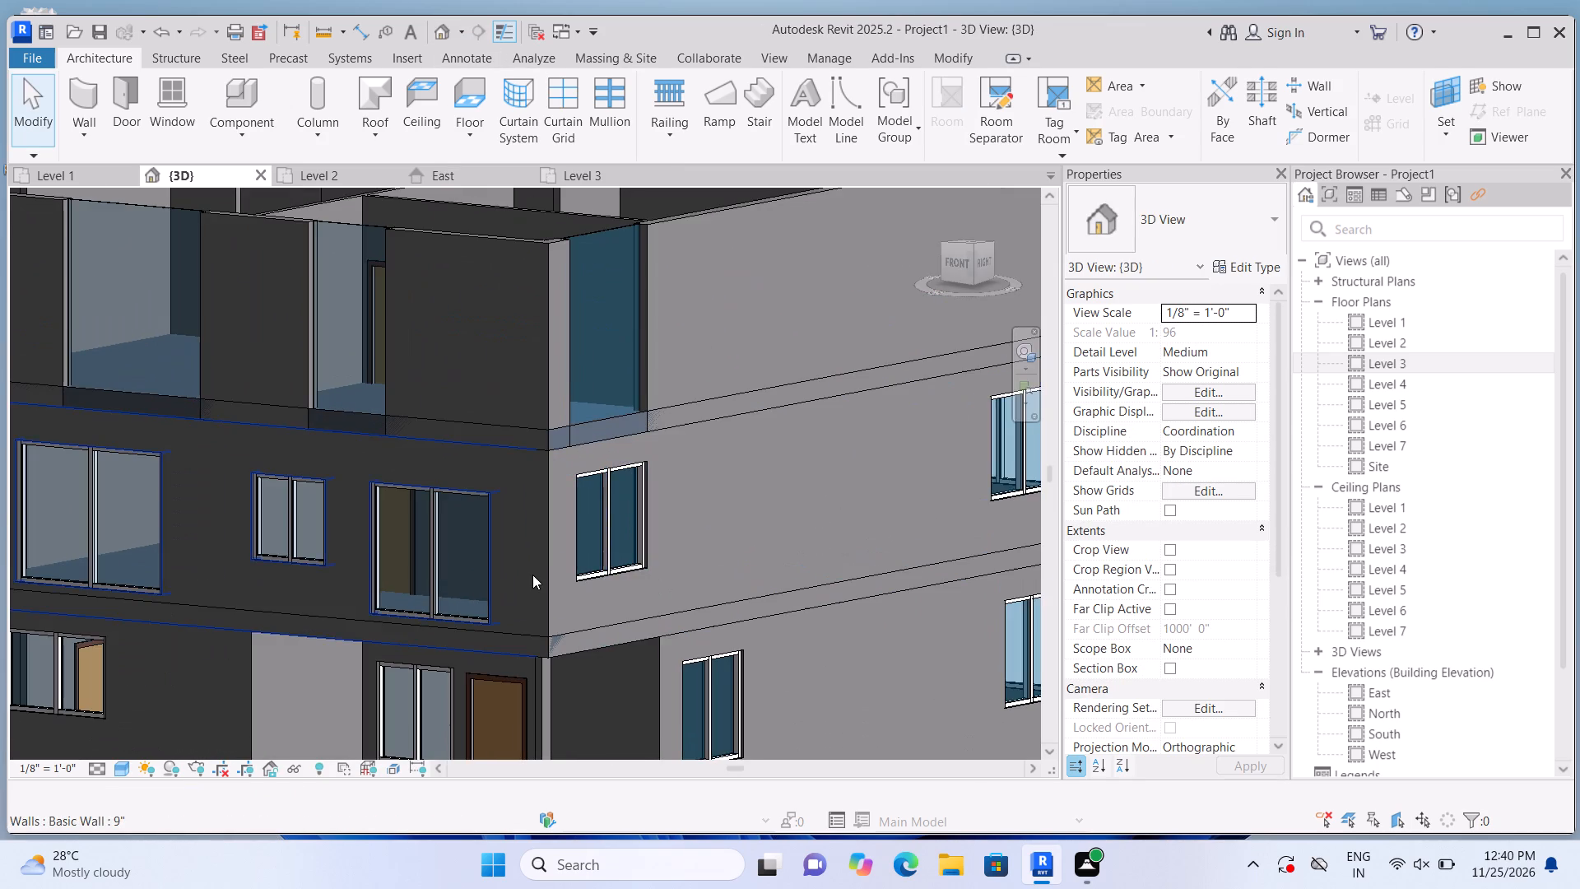
scroll(532, 576, up, 2)
middle_drag(525, 592, 461, 711)
scroll(467, 684, down, 4)
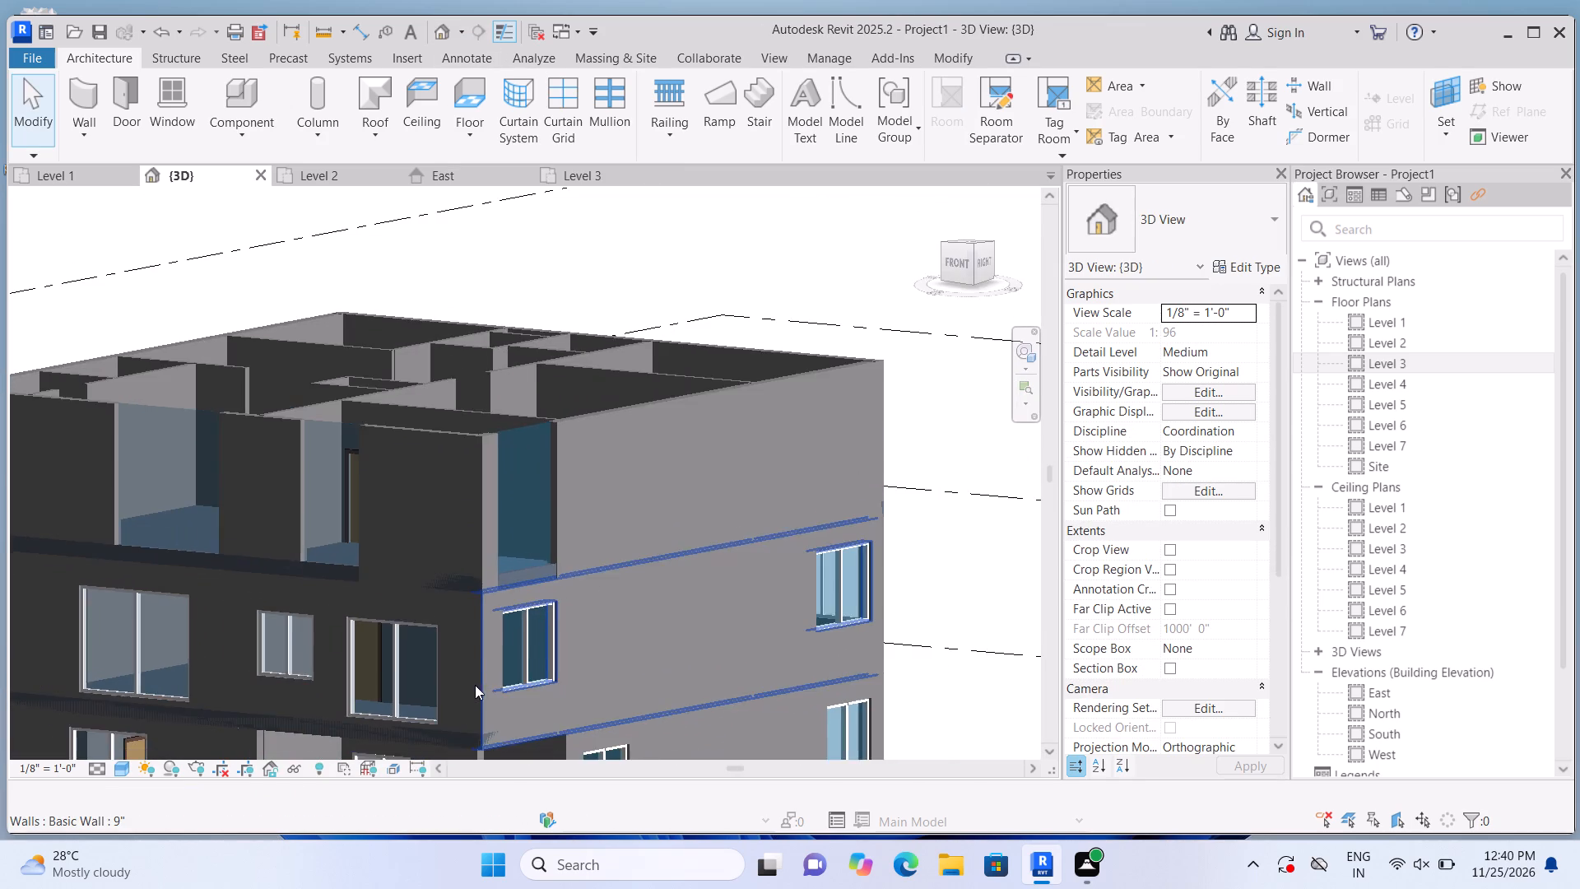
scroll(743, 553, down, 1)
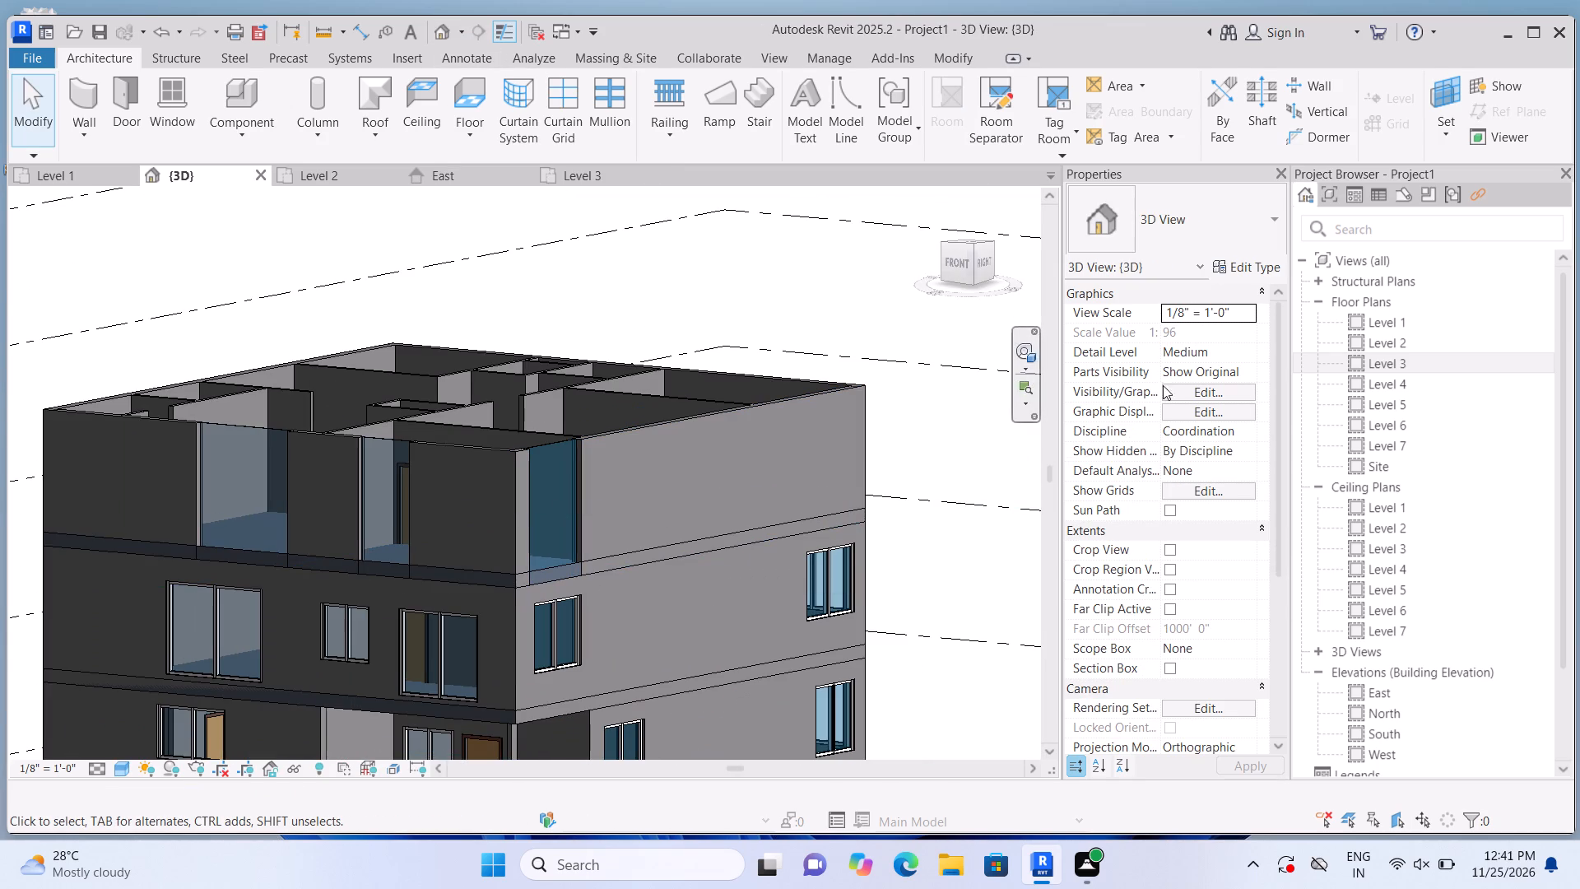
On Level 3, embed a 5'-6" Curtain Wall 1 in the north-east room's east wall, 1'-0" from the north wall, cutting the 9" wall.
double_click(1356, 362)
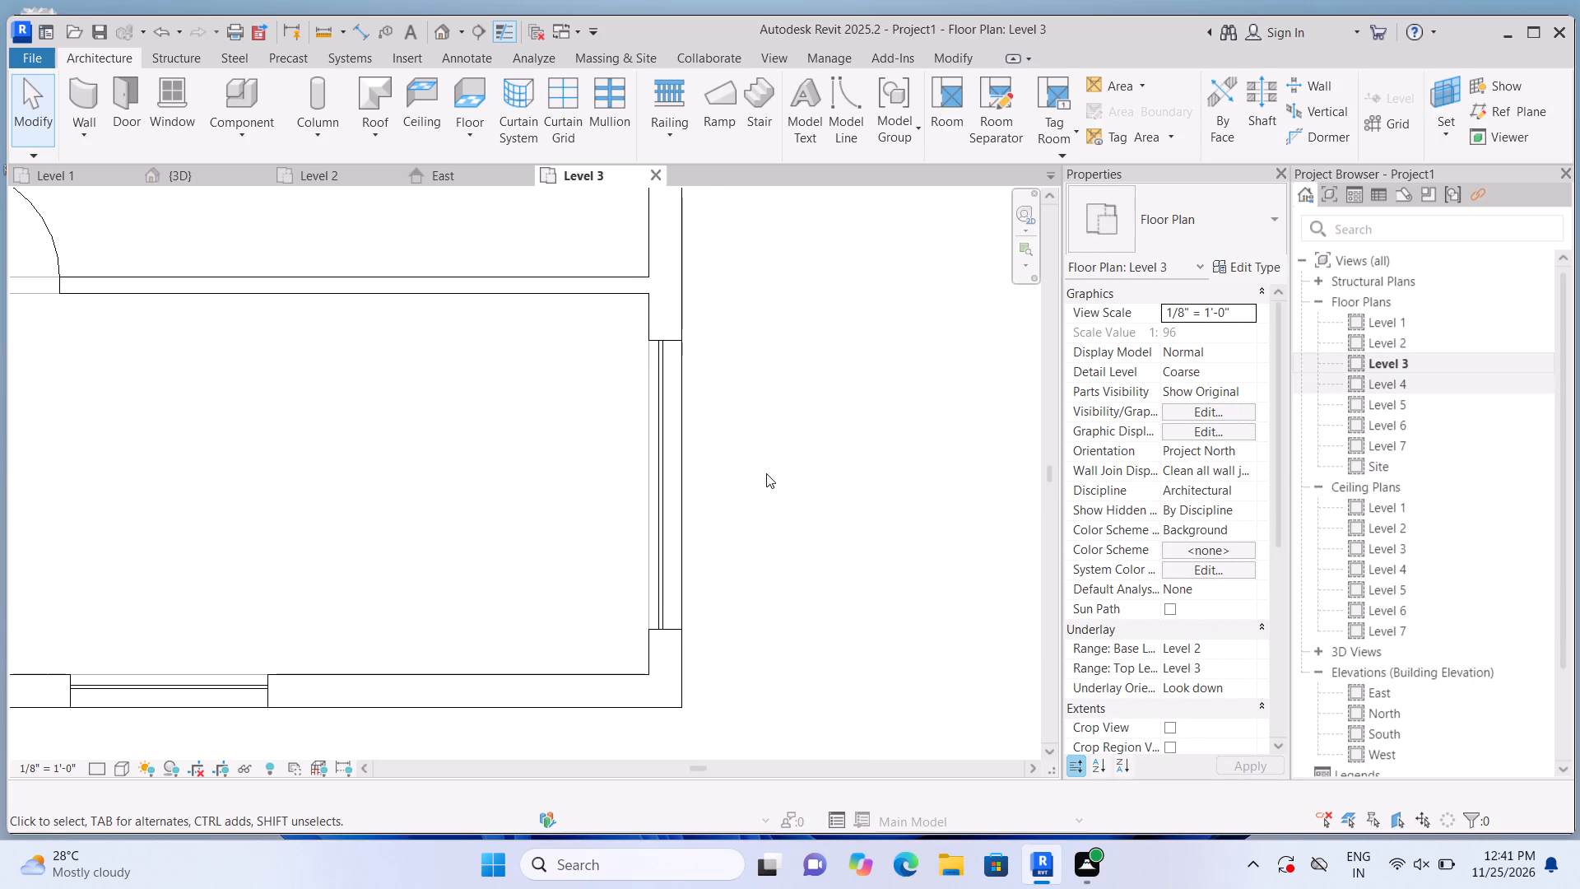
scroll(766, 477, down, 6)
middle_drag(792, 402, 792, 738)
middle_drag(826, 393, 833, 763)
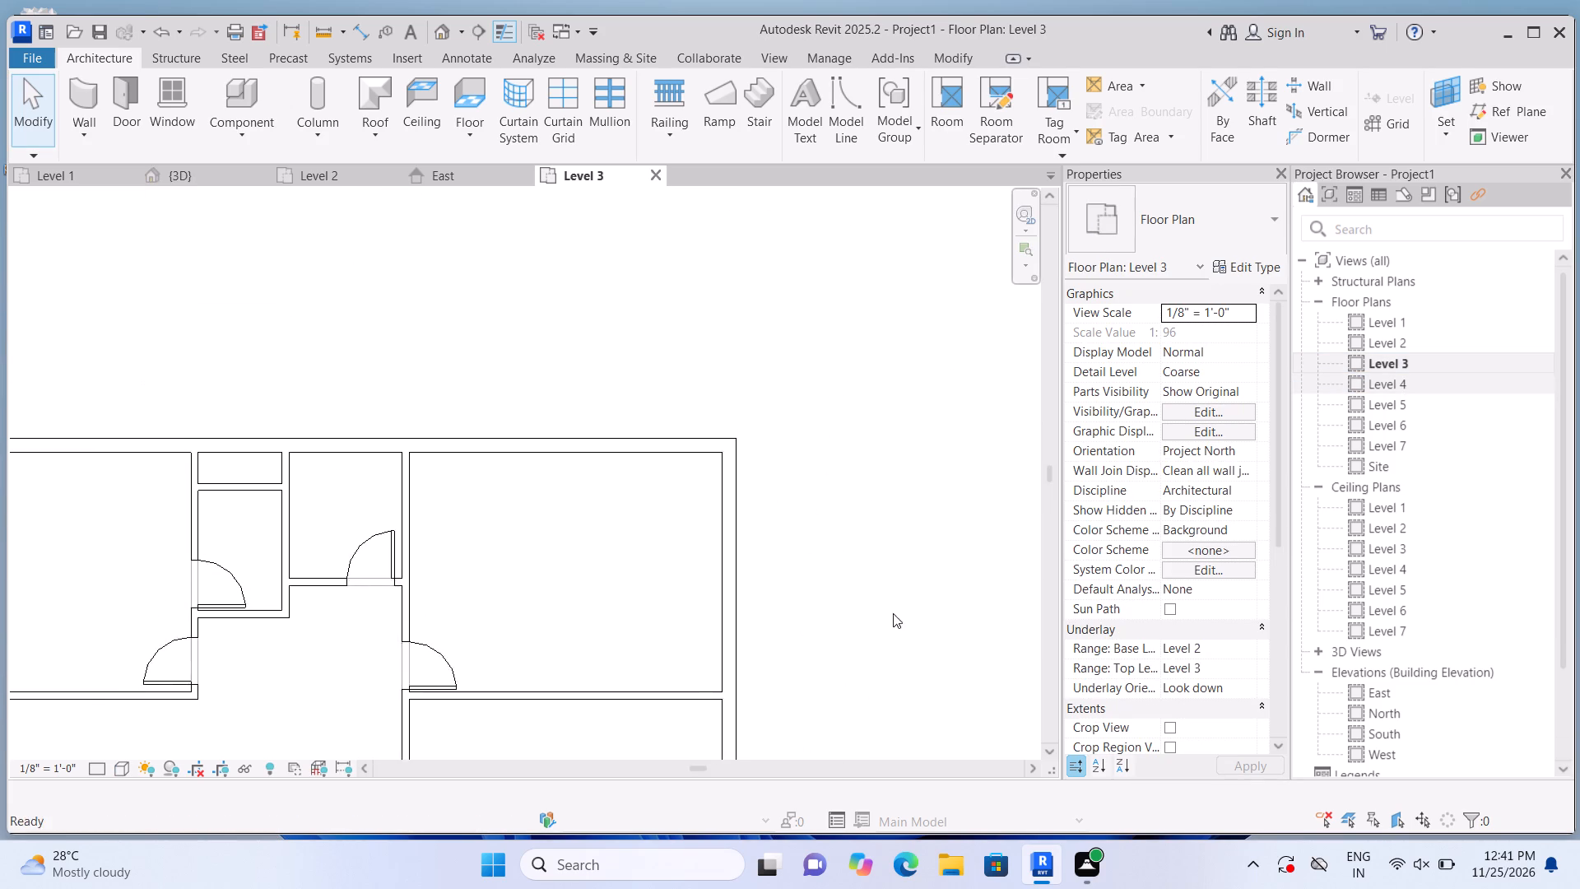
scroll(853, 603, up, 1)
click(81, 100)
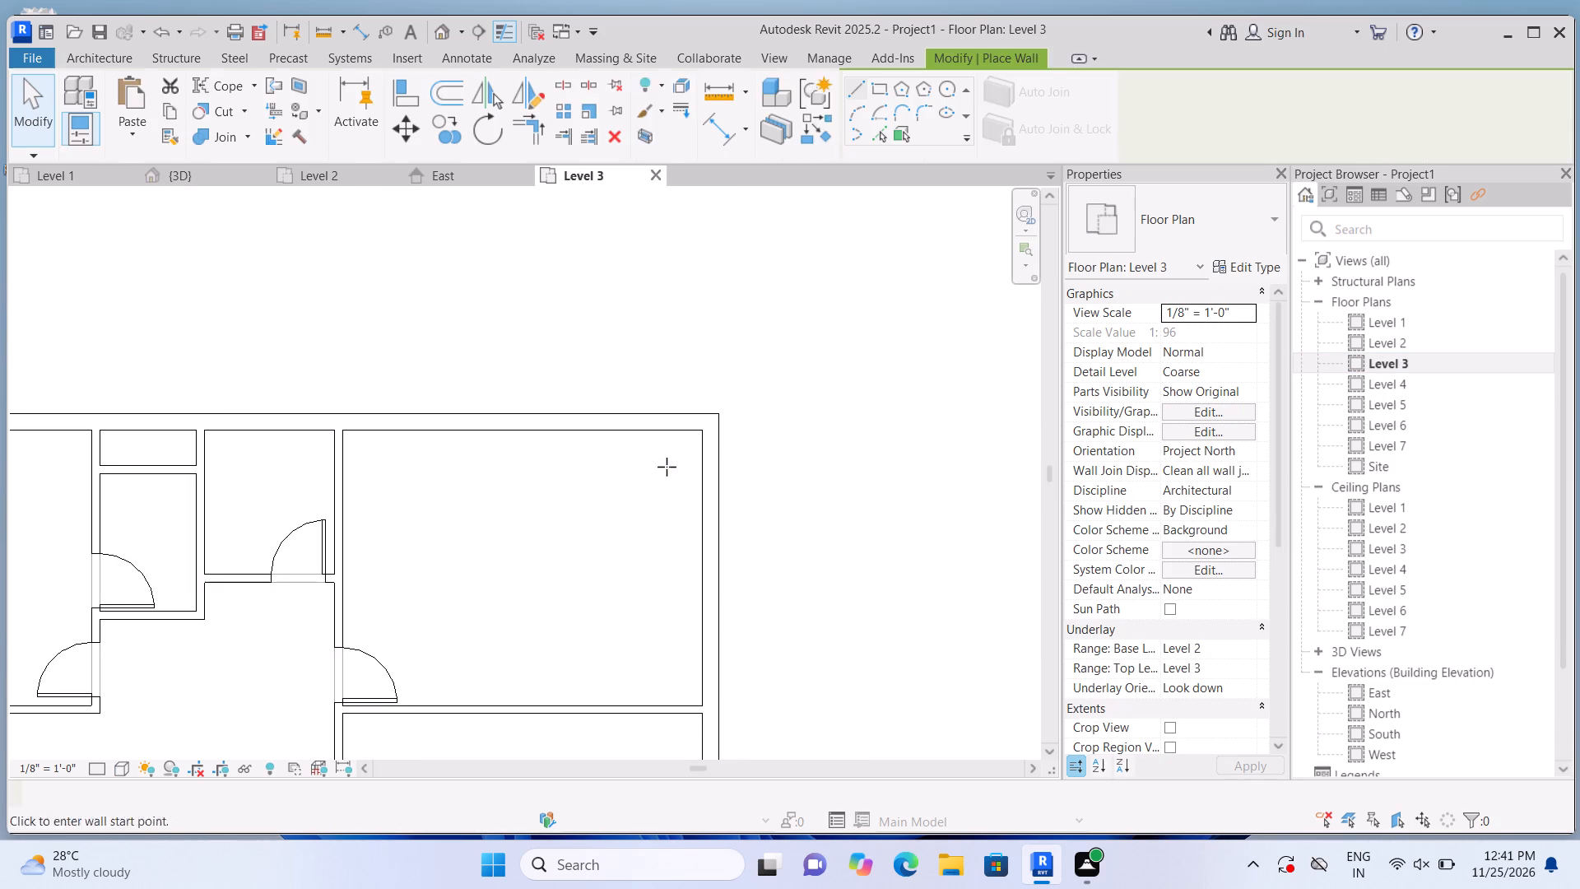
click(709, 451)
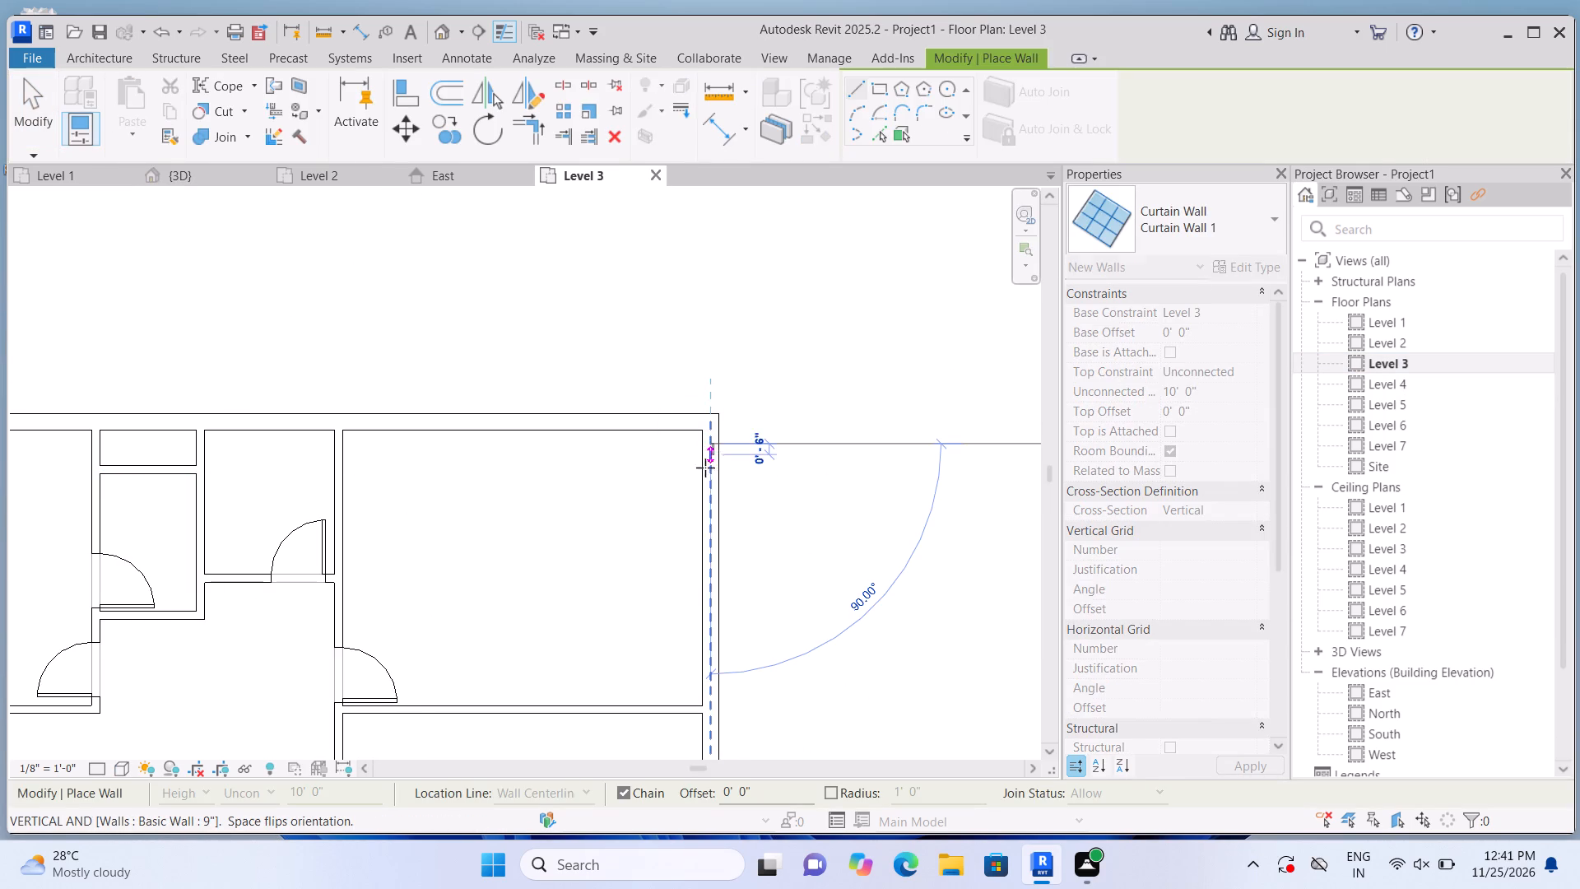
click(712, 561)
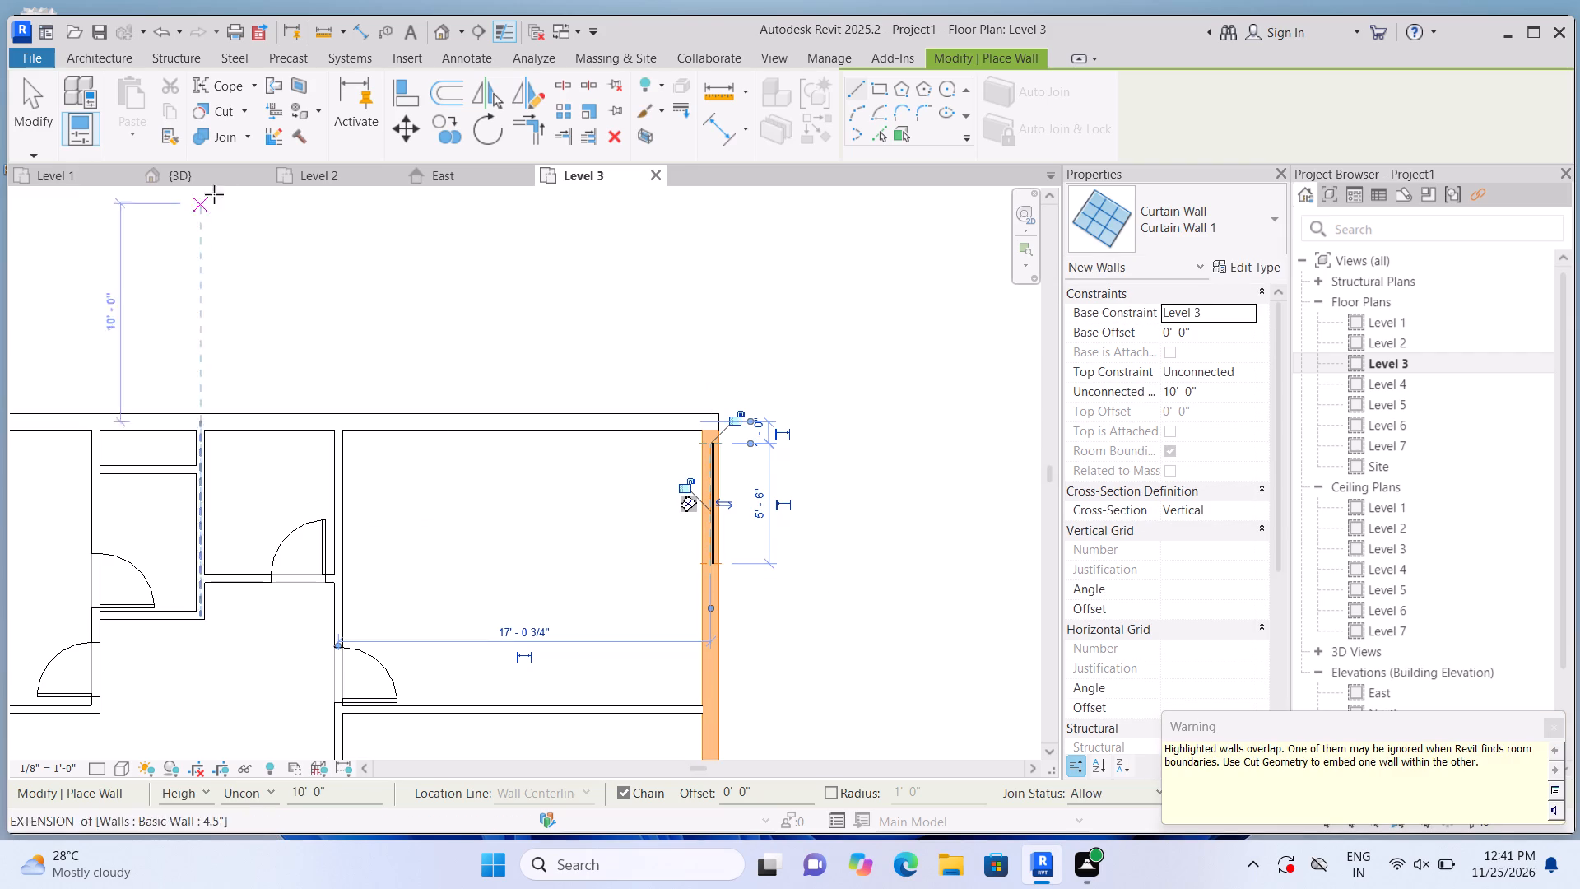
click(250, 105)
click(258, 135)
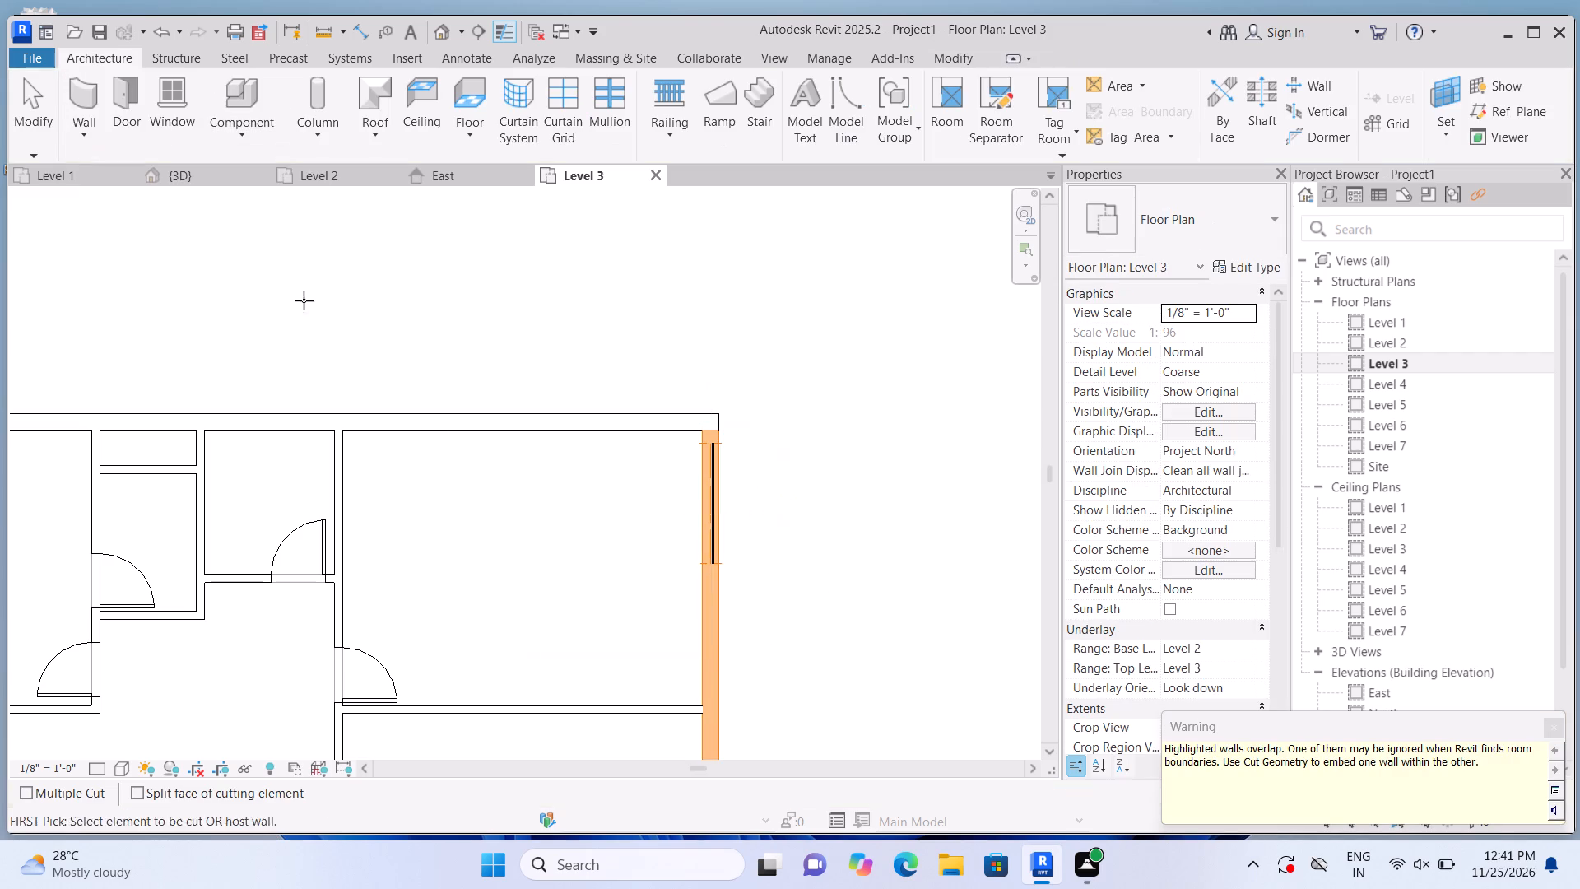
click(725, 635)
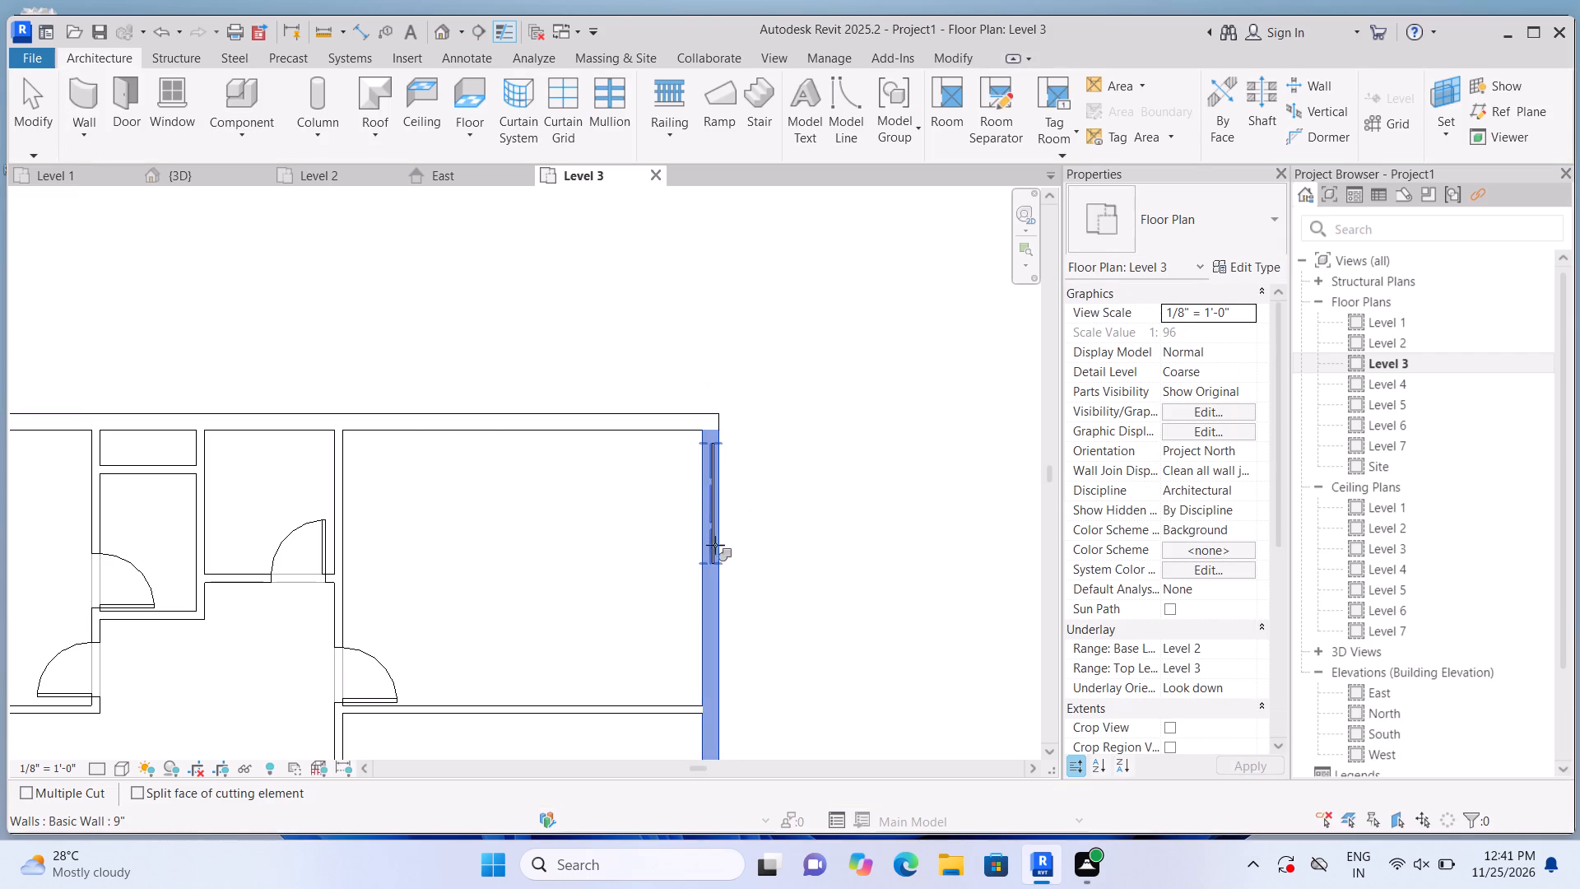
click(713, 531)
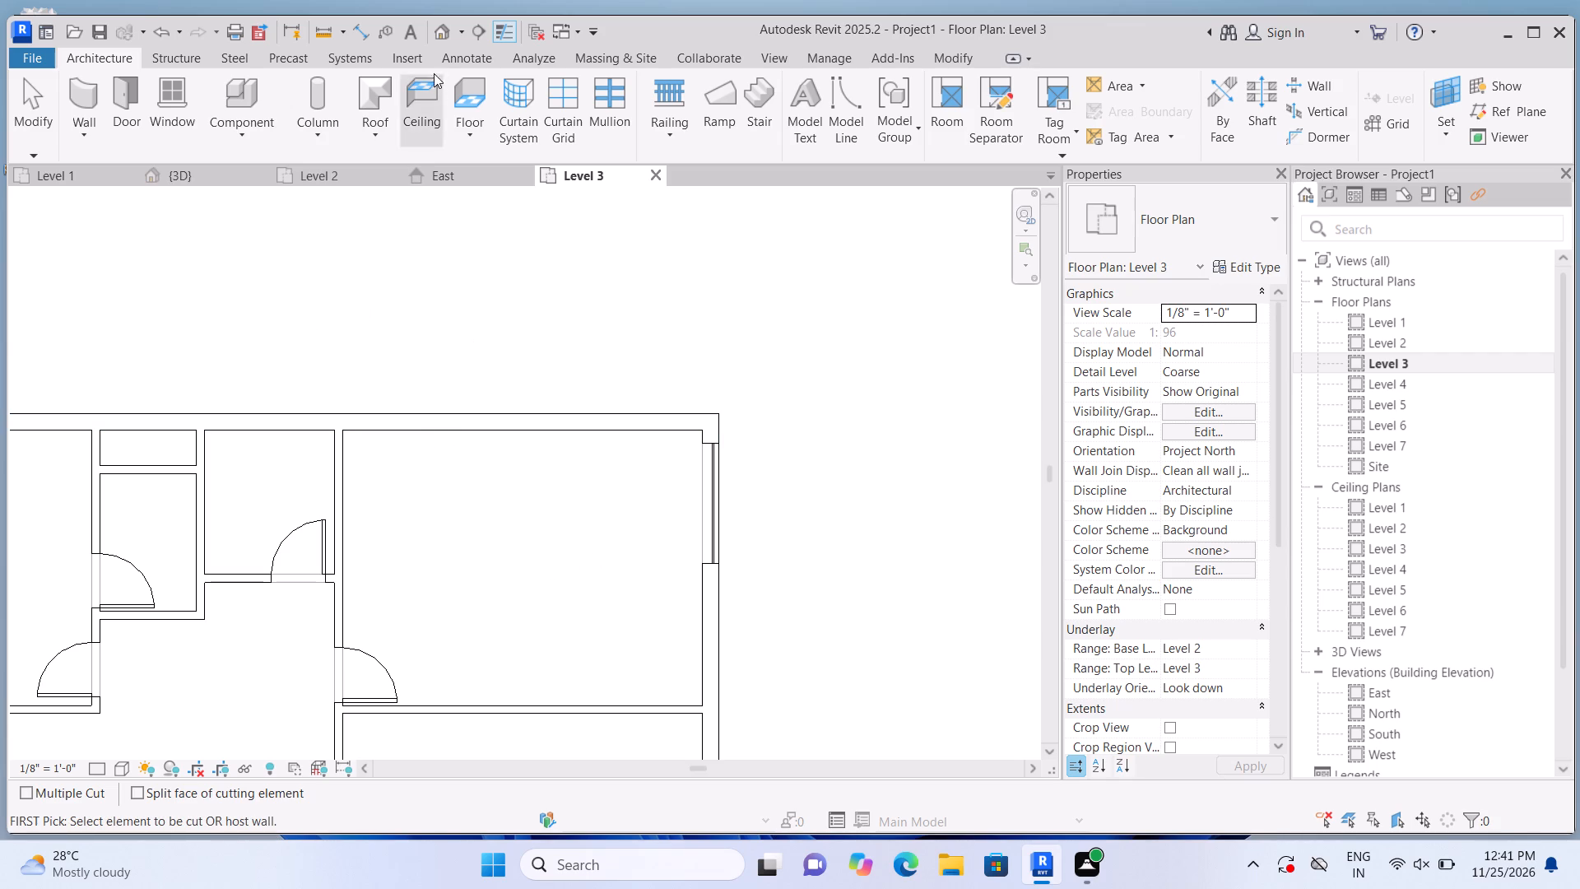
Examine the Level 3 east facade glazing in the 3D view from several angles.
click(443, 29)
scroll(797, 400, up, 2)
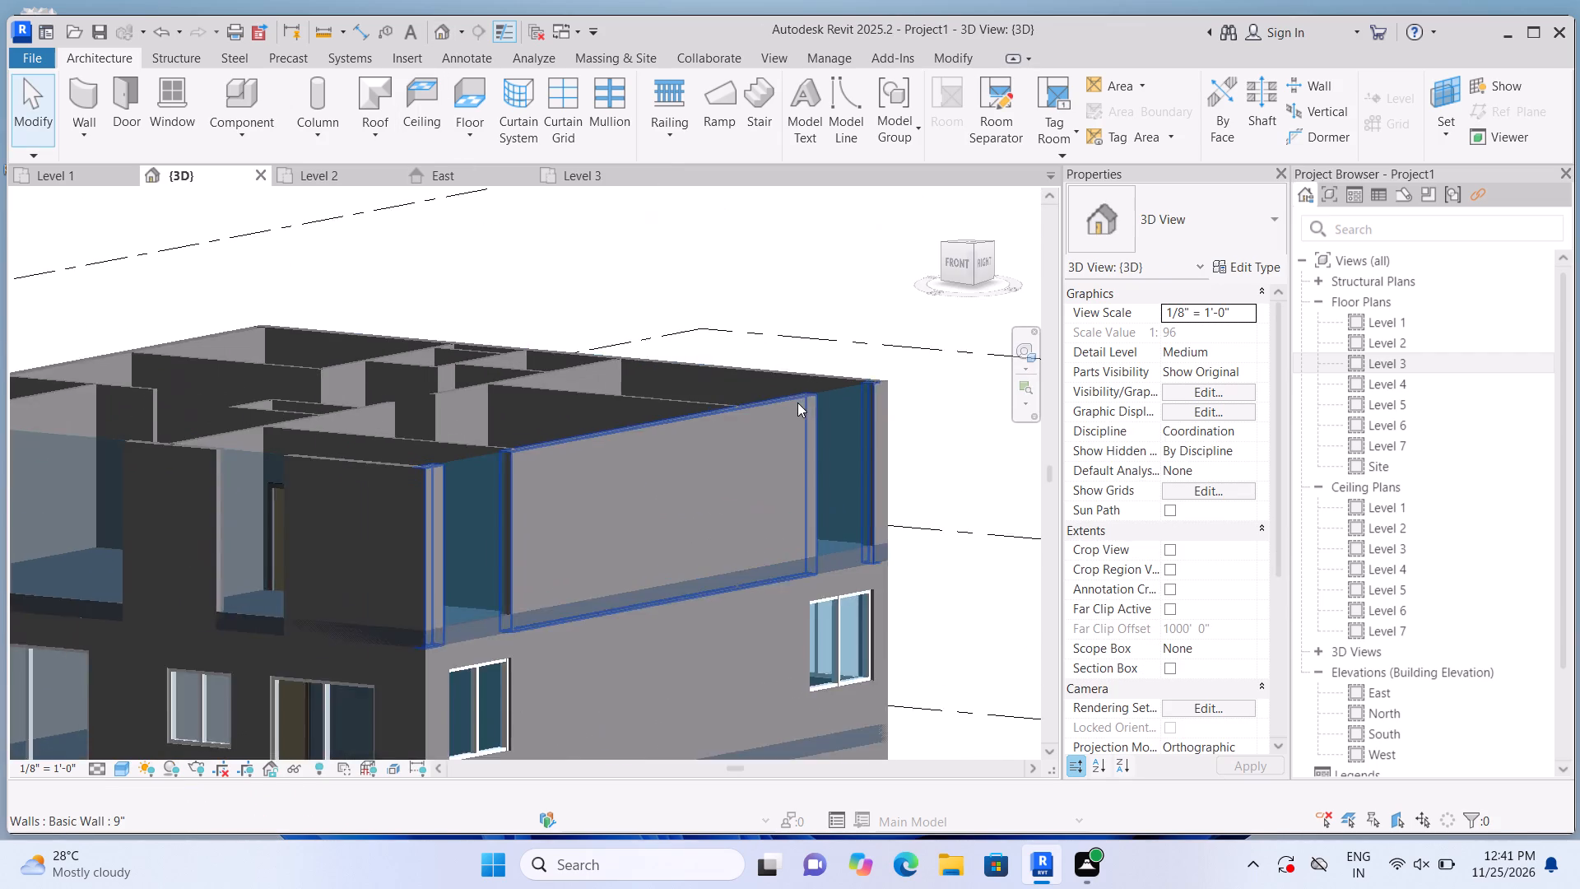
scroll(797, 403, up, 1)
scroll(904, 603, up, 2)
scroll(892, 598, down, 6)
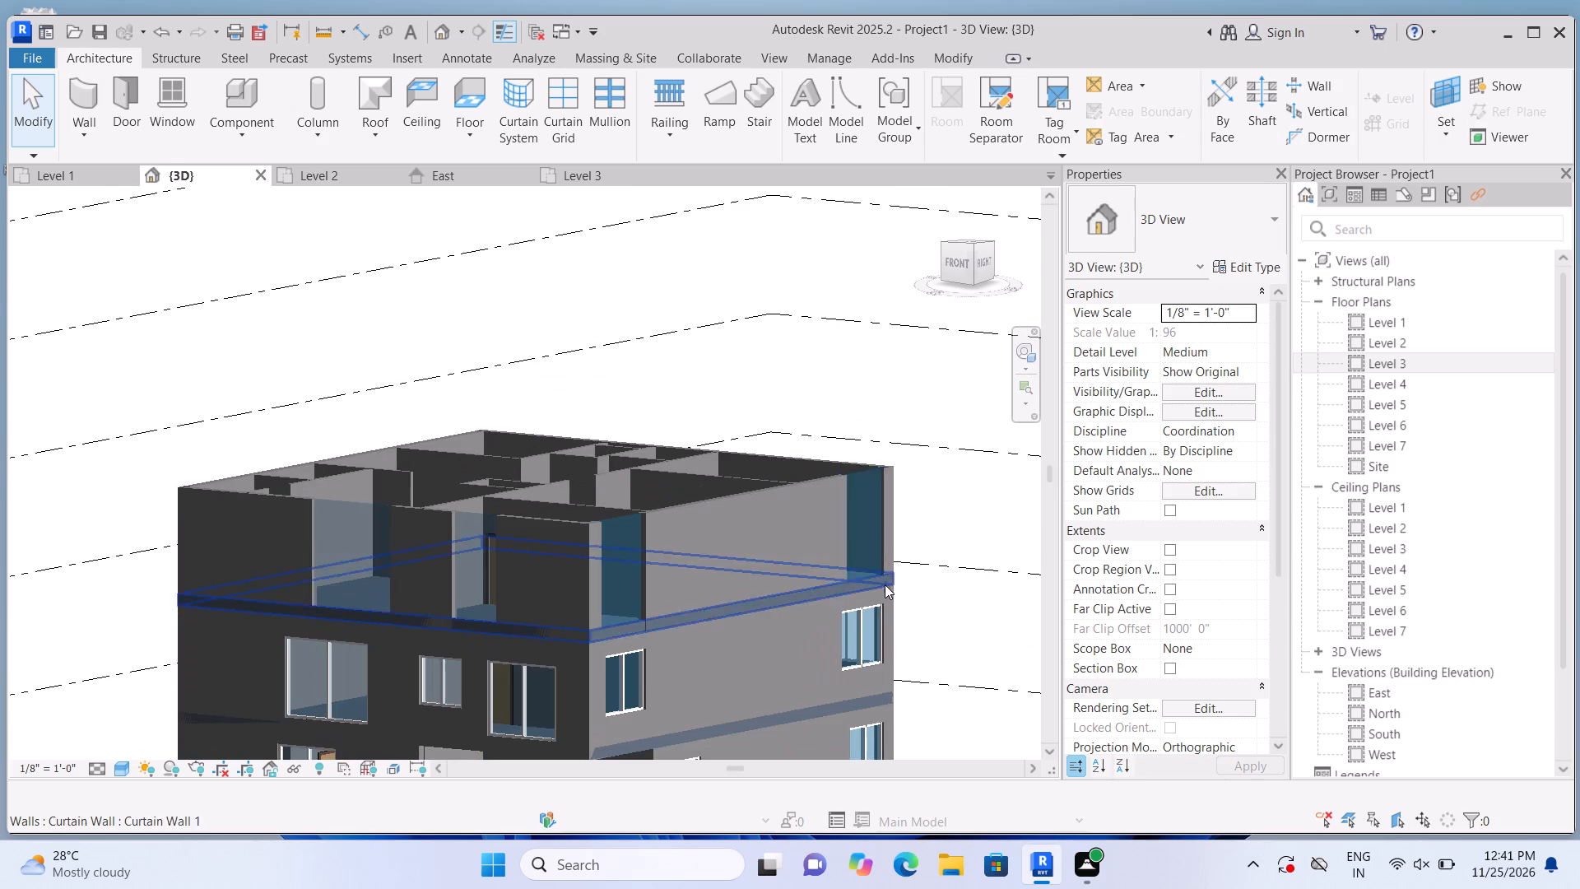
scroll(941, 542, down, 2)
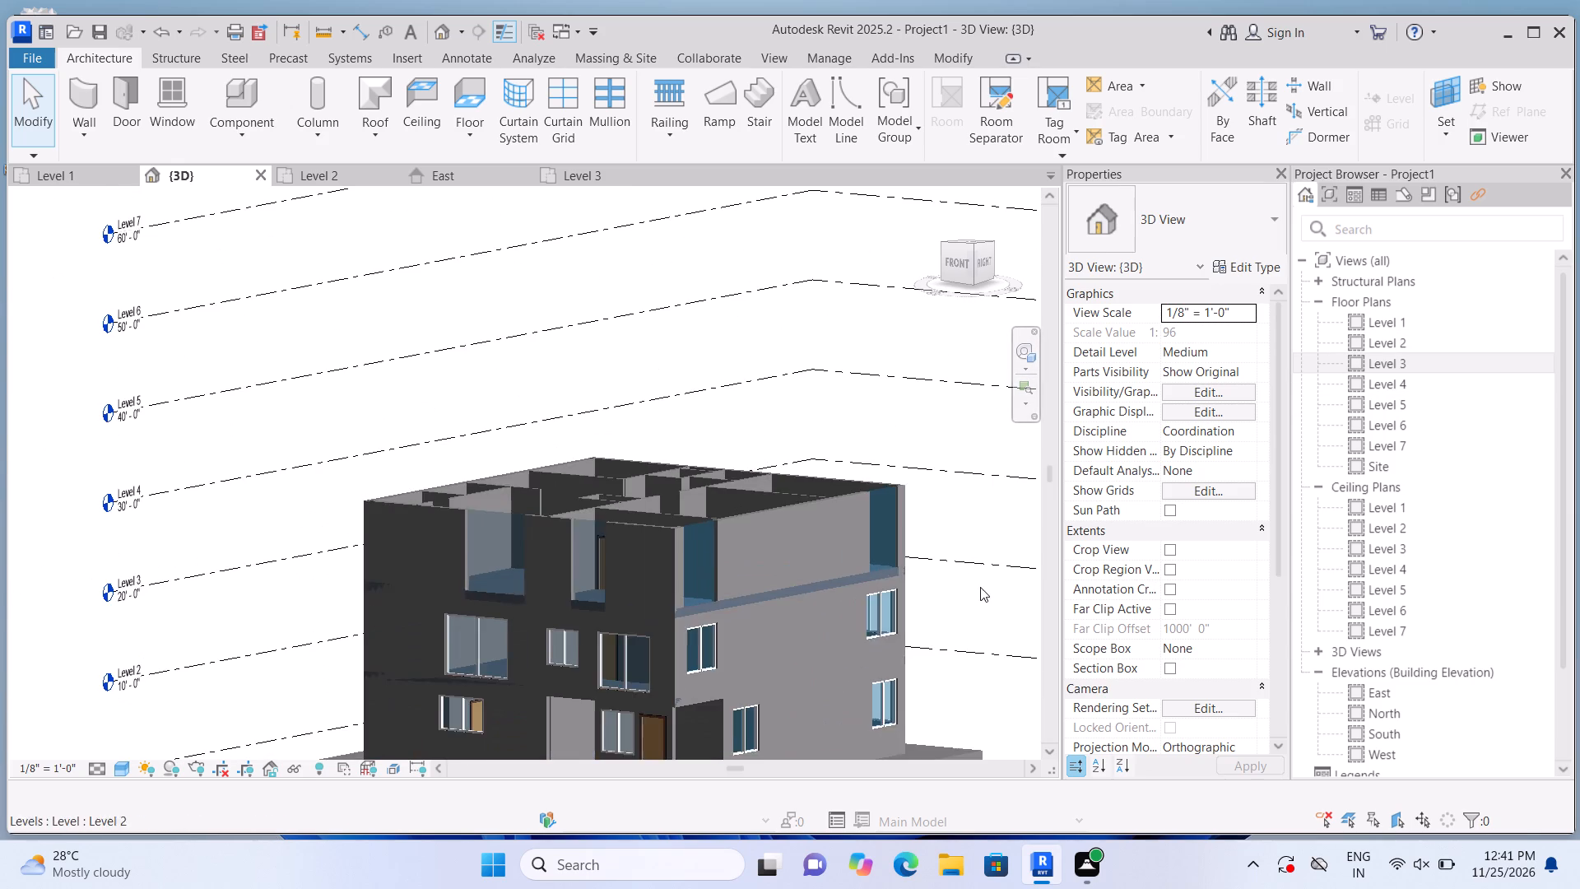
middle_drag(974, 580, 654, 601)
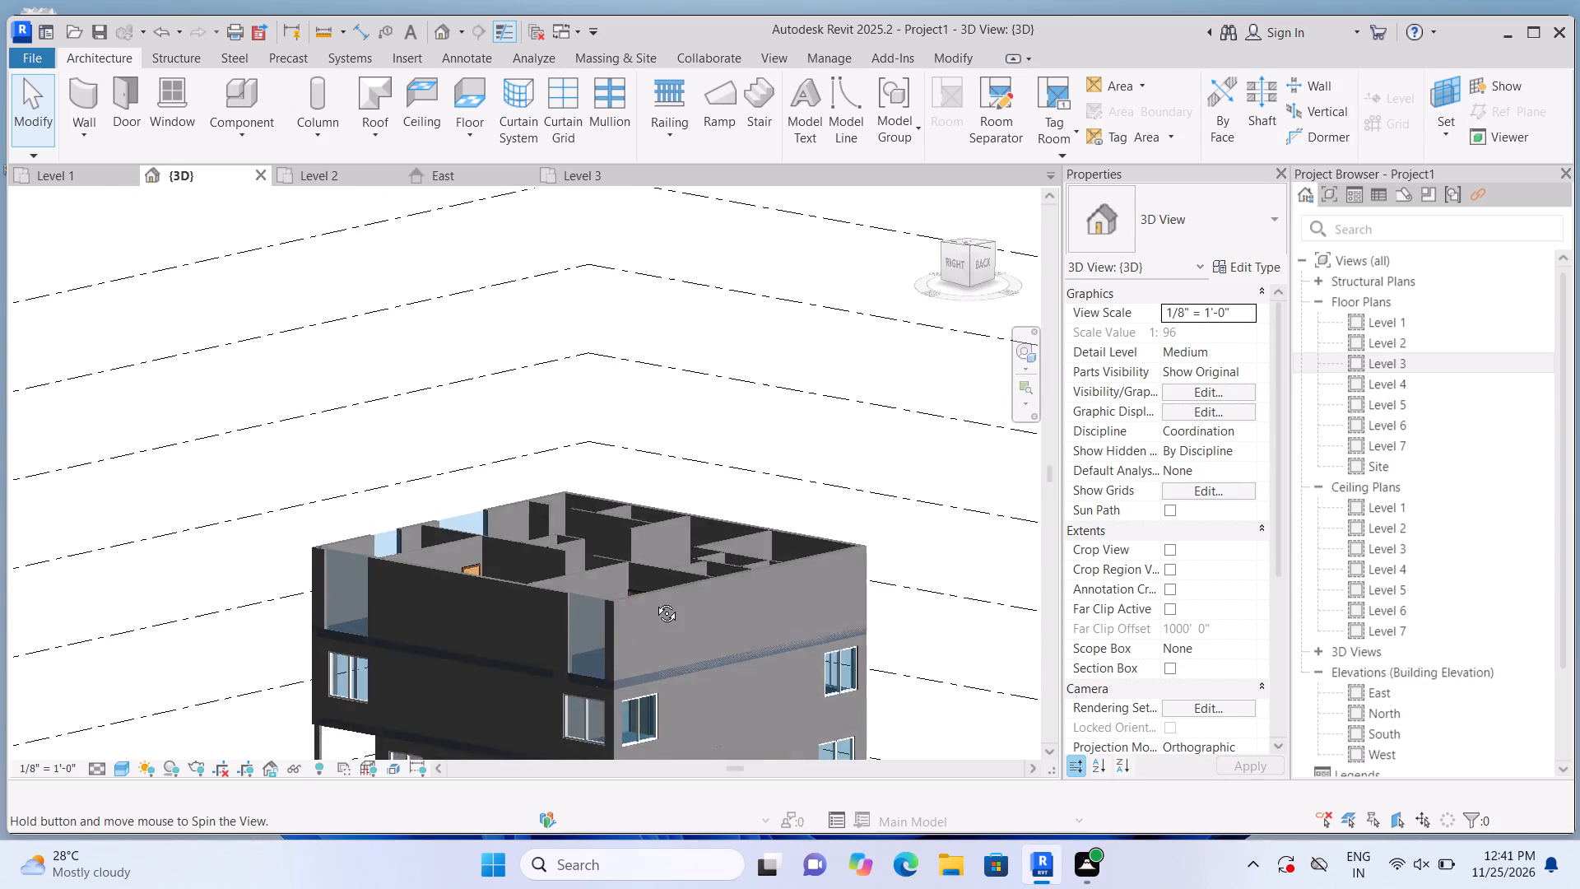
middle_drag(654, 601, 907, 549)
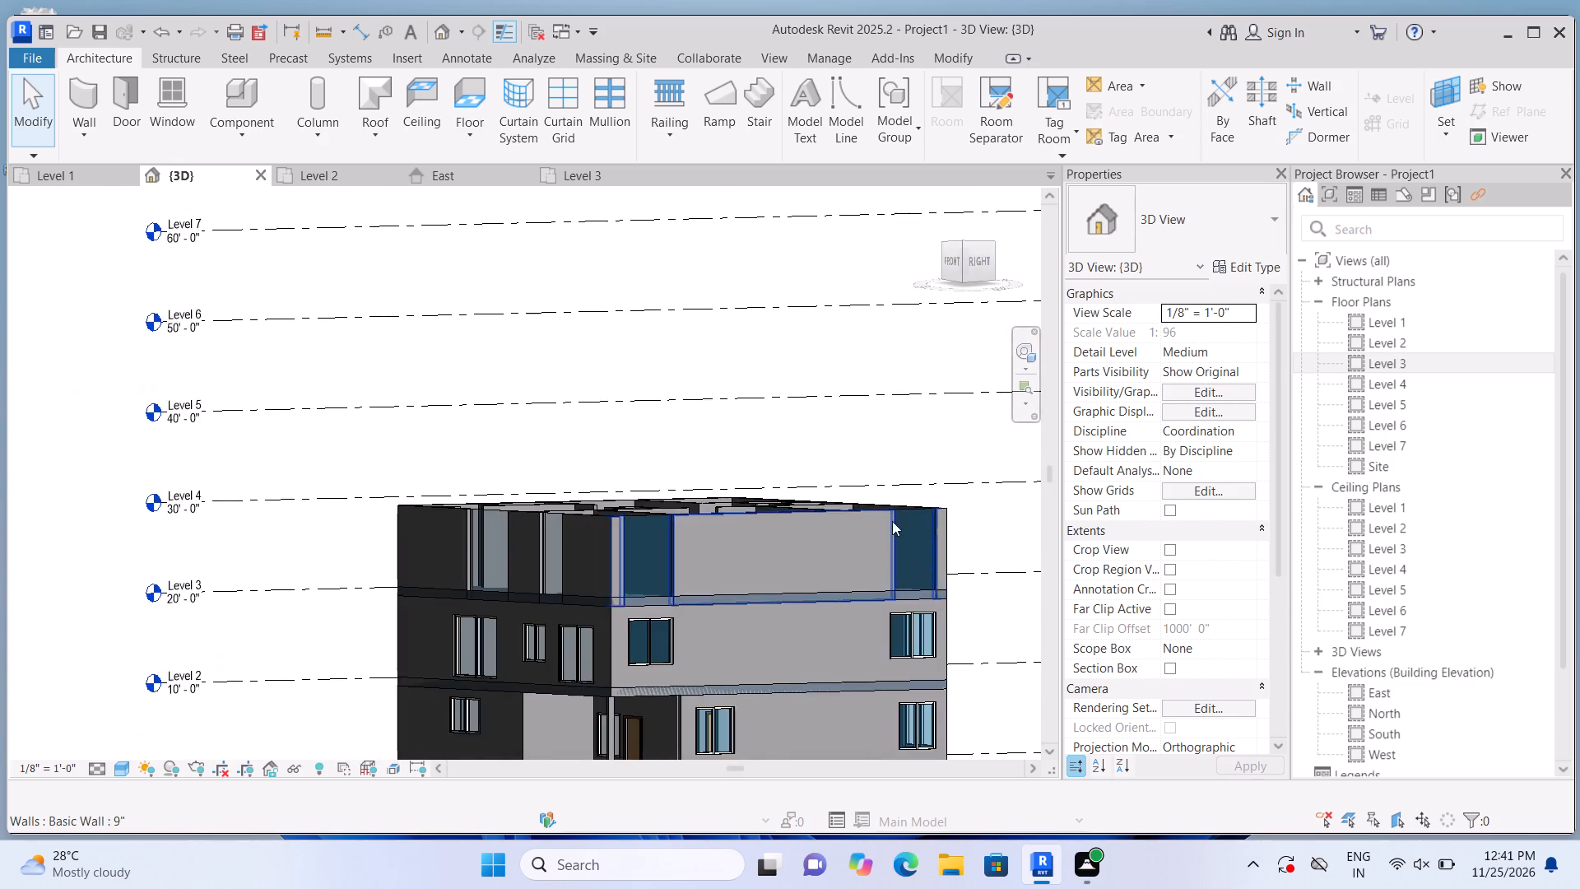
scroll(886, 510, down, 2)
scroll(871, 577, up, 2)
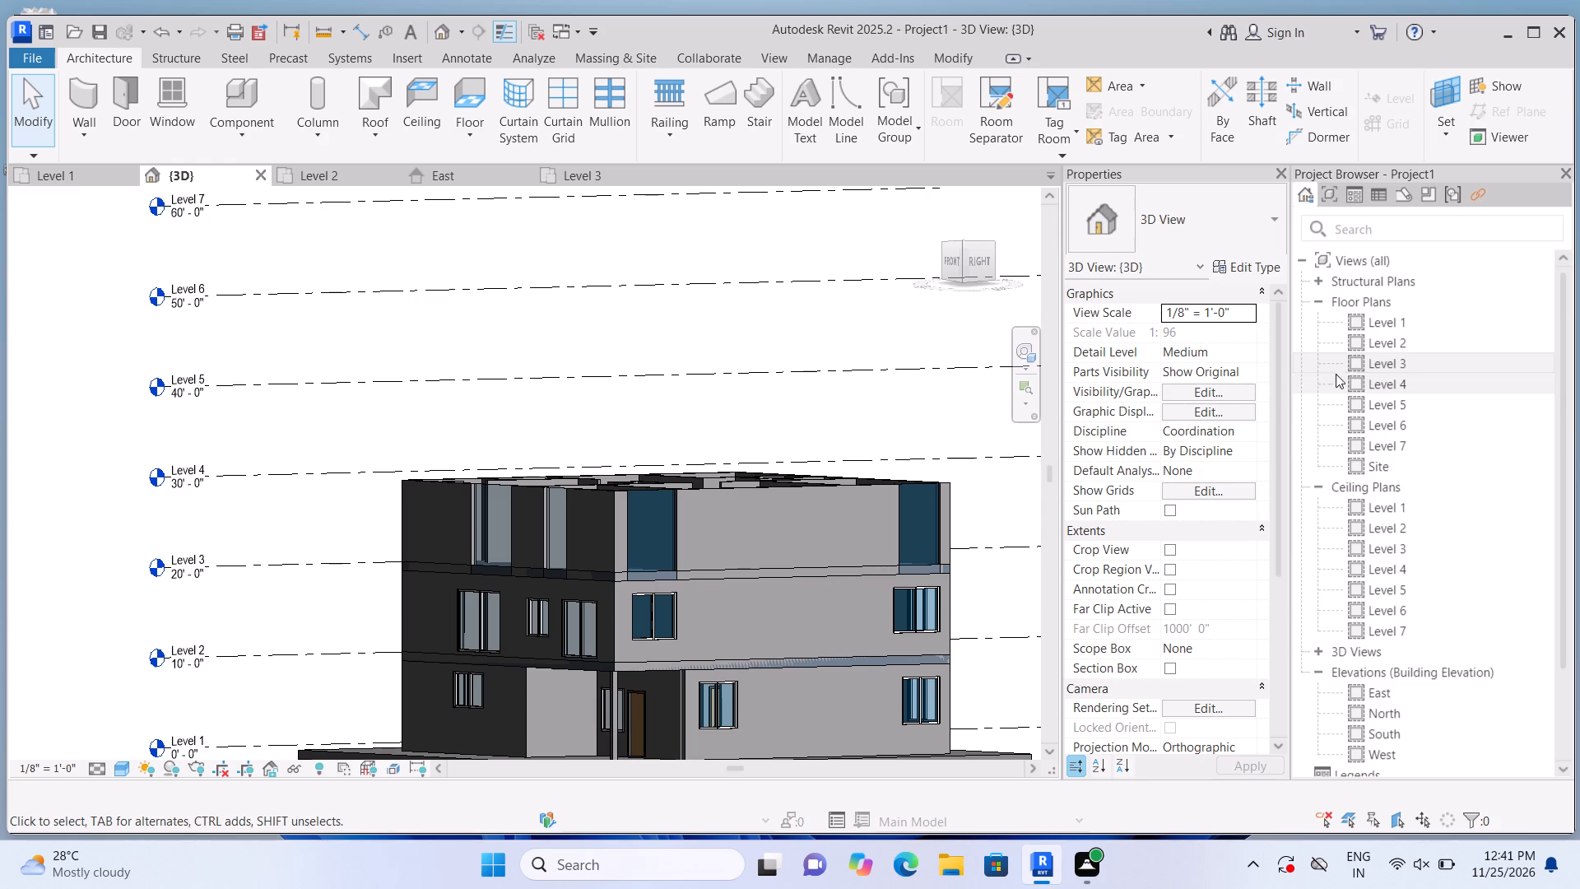
On Level 3, embed a 7'-0" Curtain Wall 1 in the north-east room's north wall, 1'-0" from the east wall, cutting the 9" wall.
double_click(1357, 363)
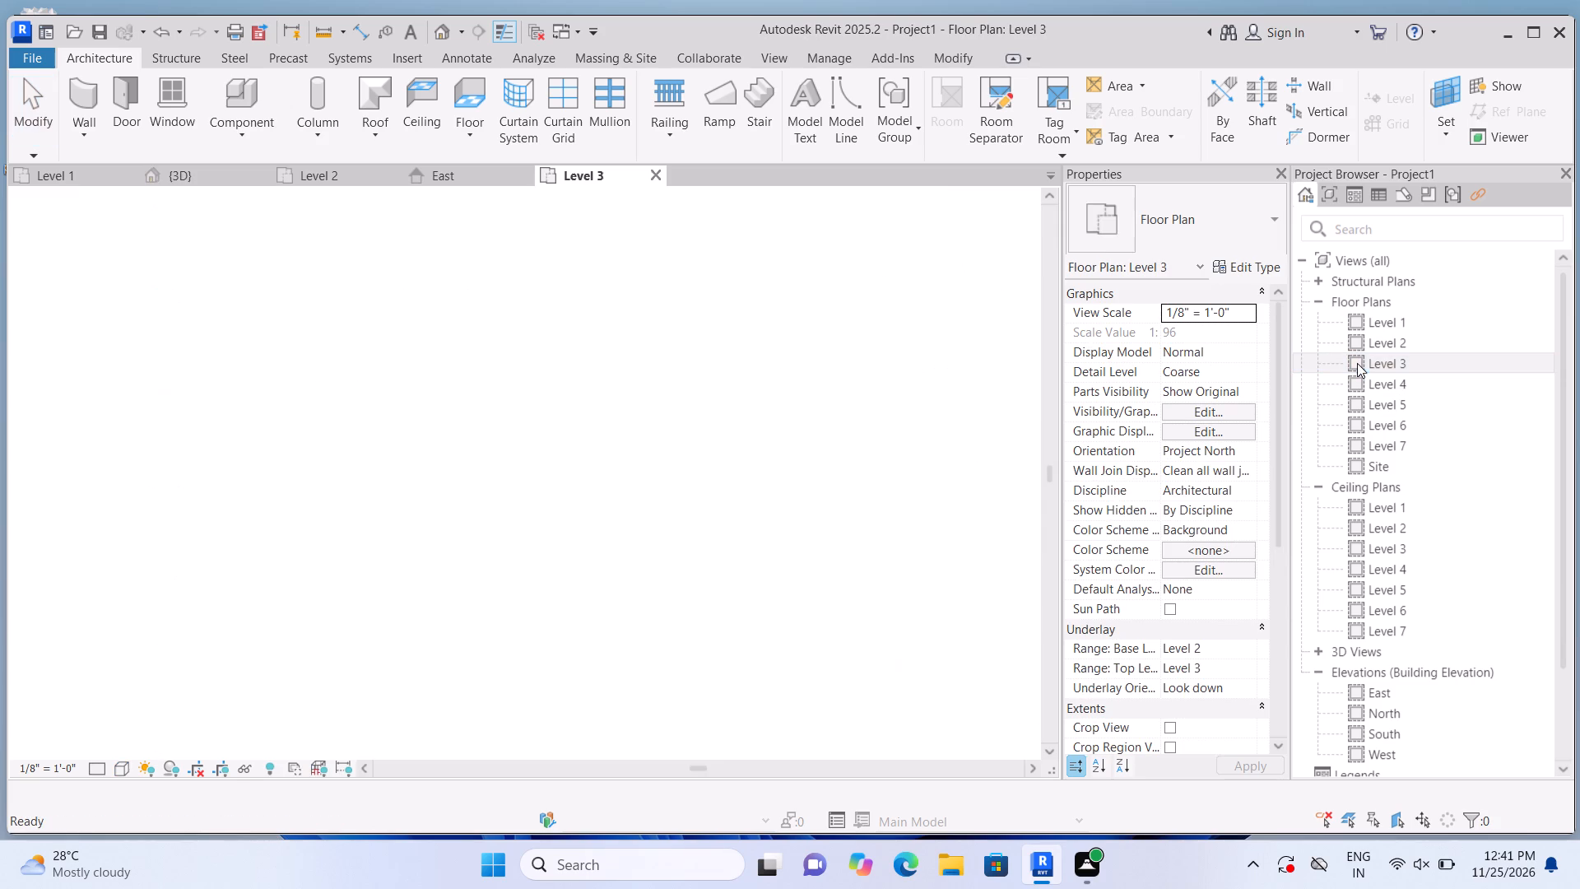
click(79, 86)
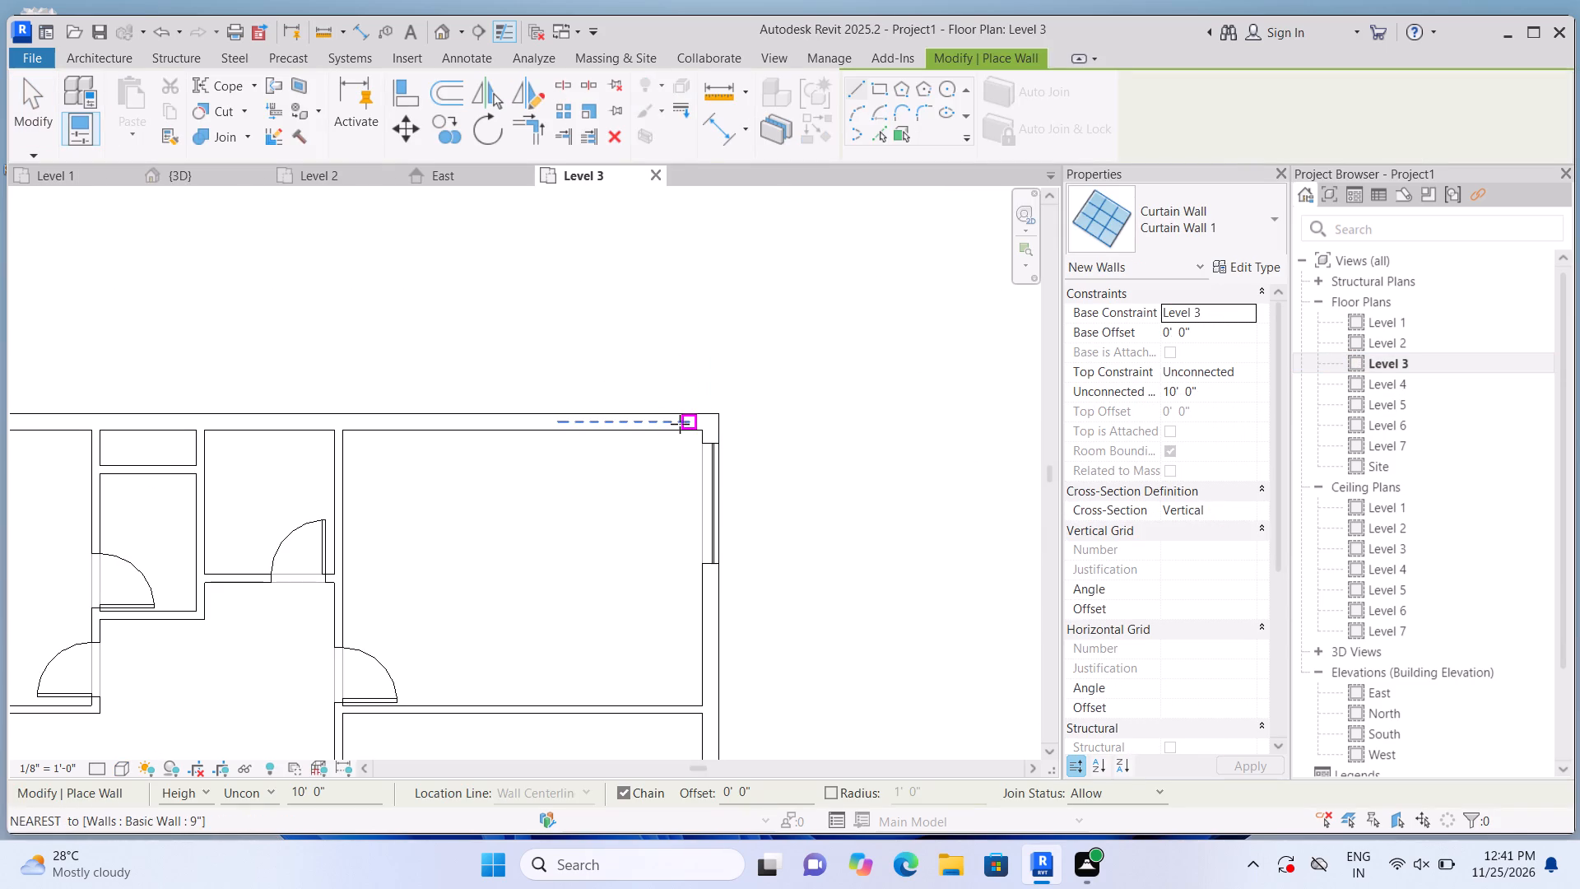
click(681, 424)
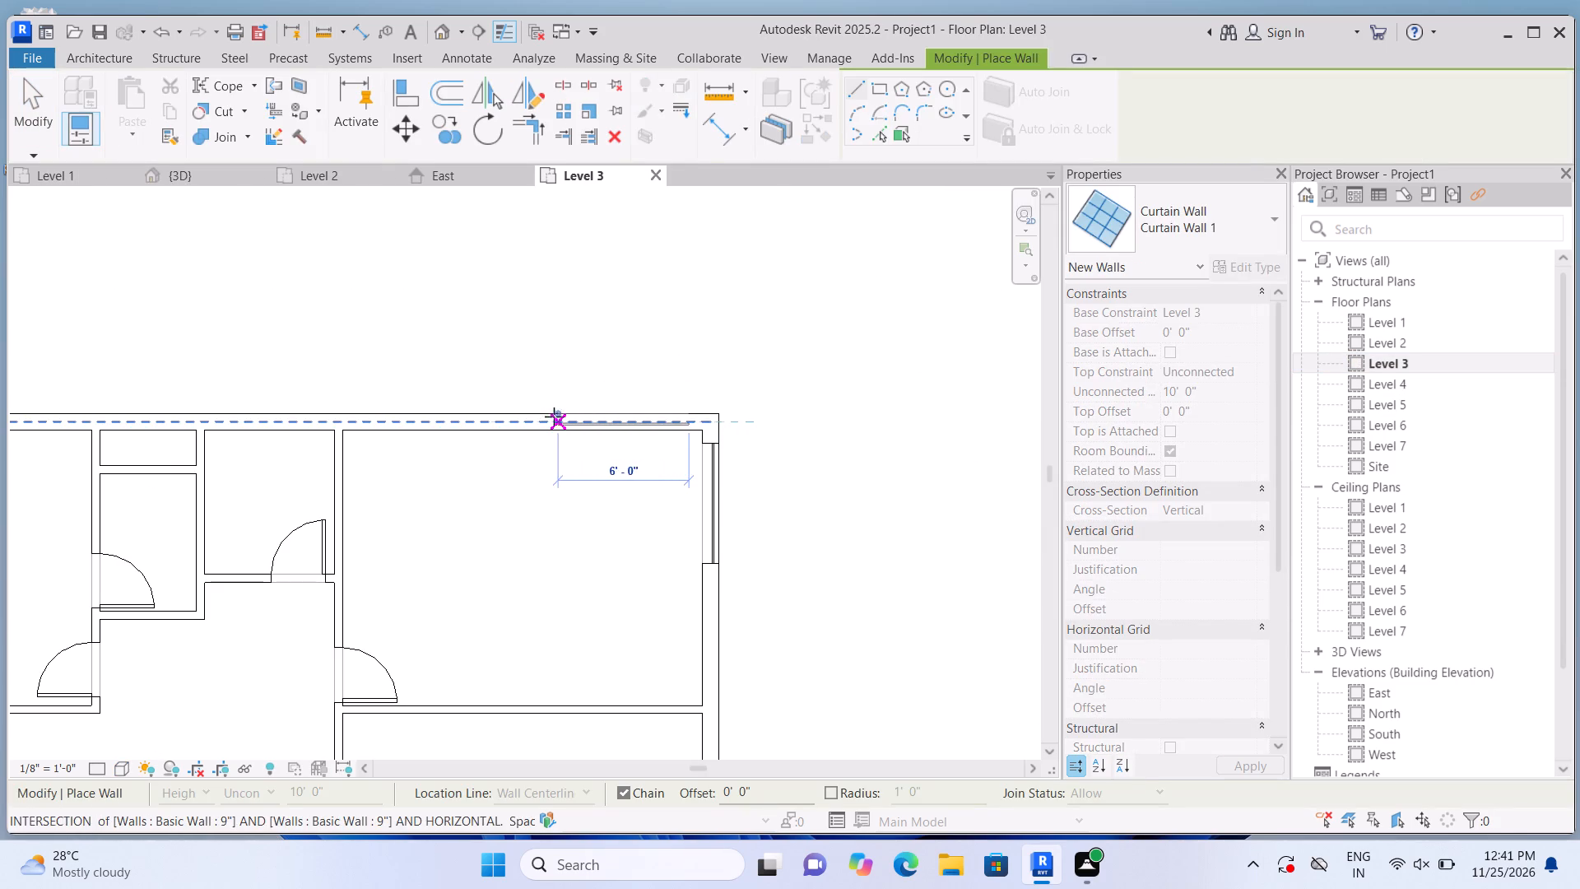
click(532, 417)
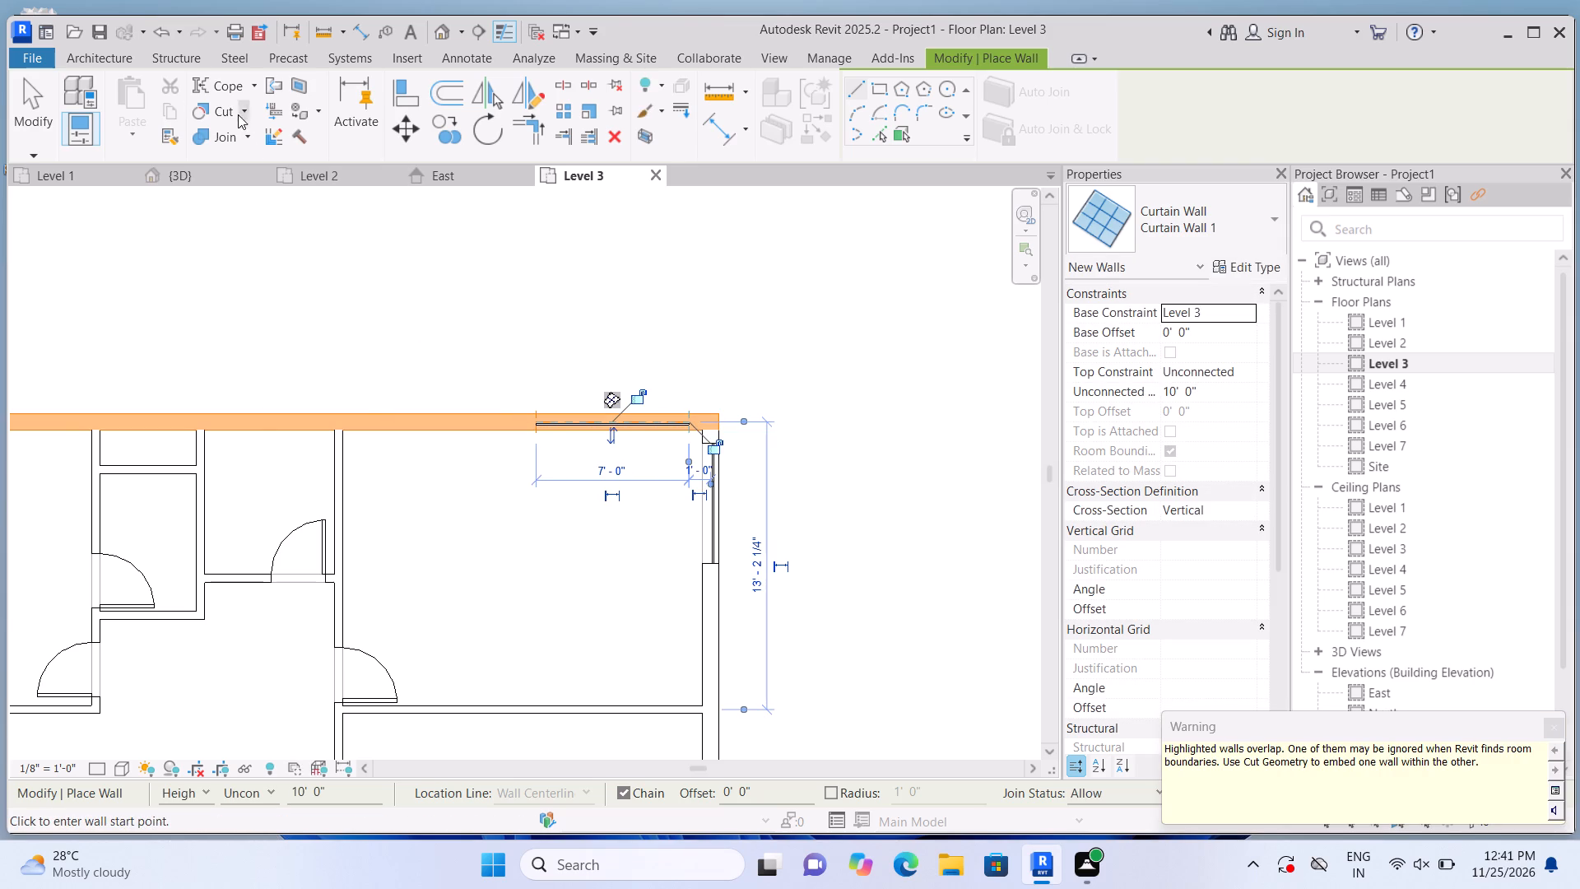
click(249, 109)
click(256, 137)
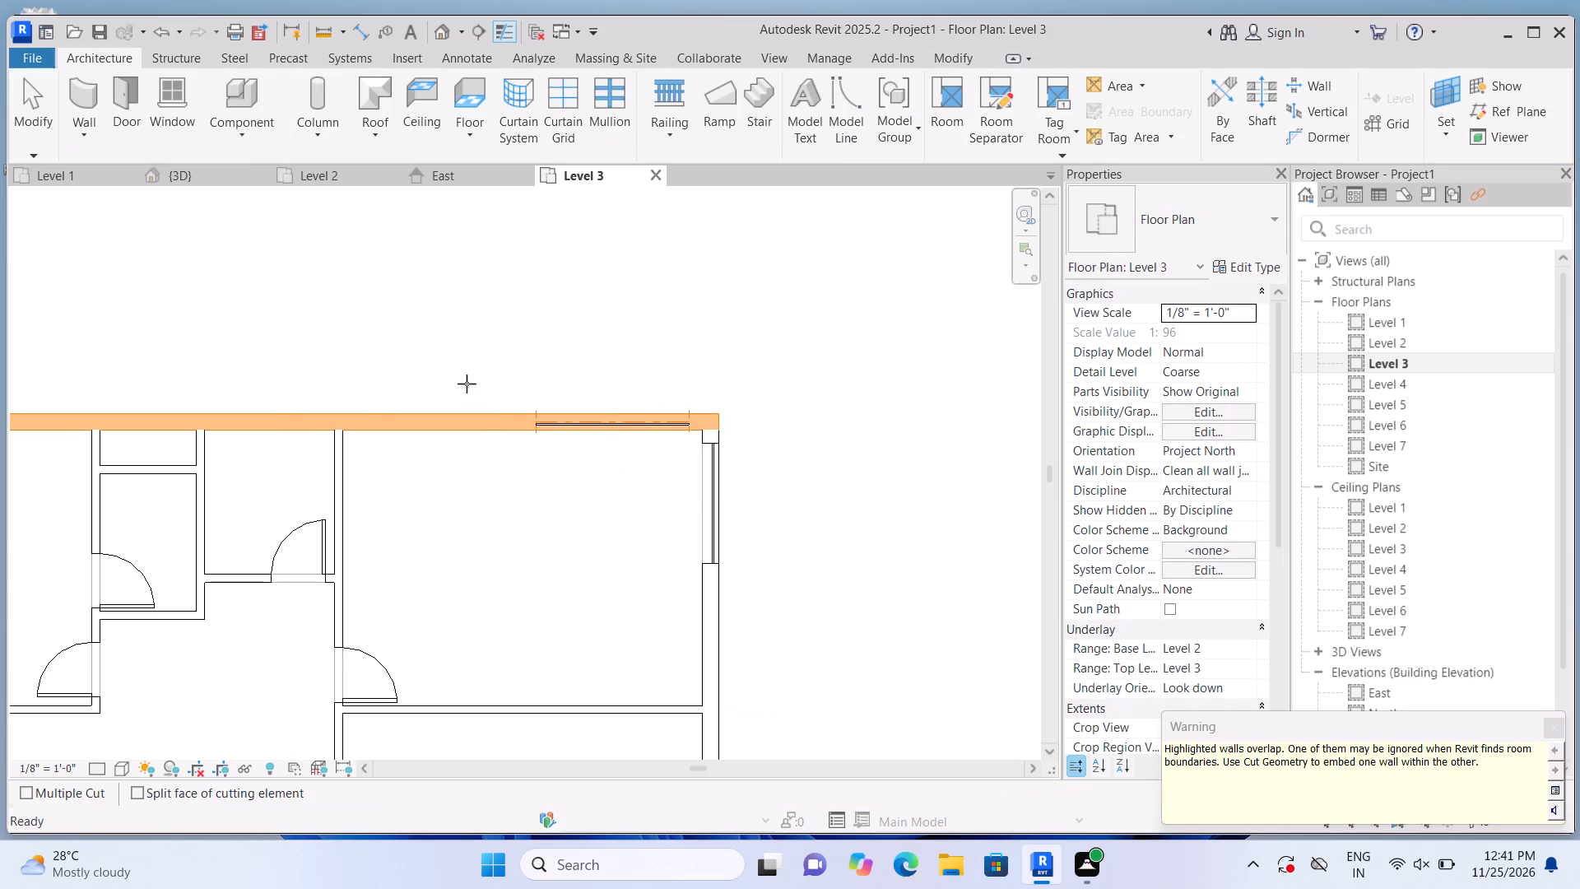
click(478, 431)
click(560, 425)
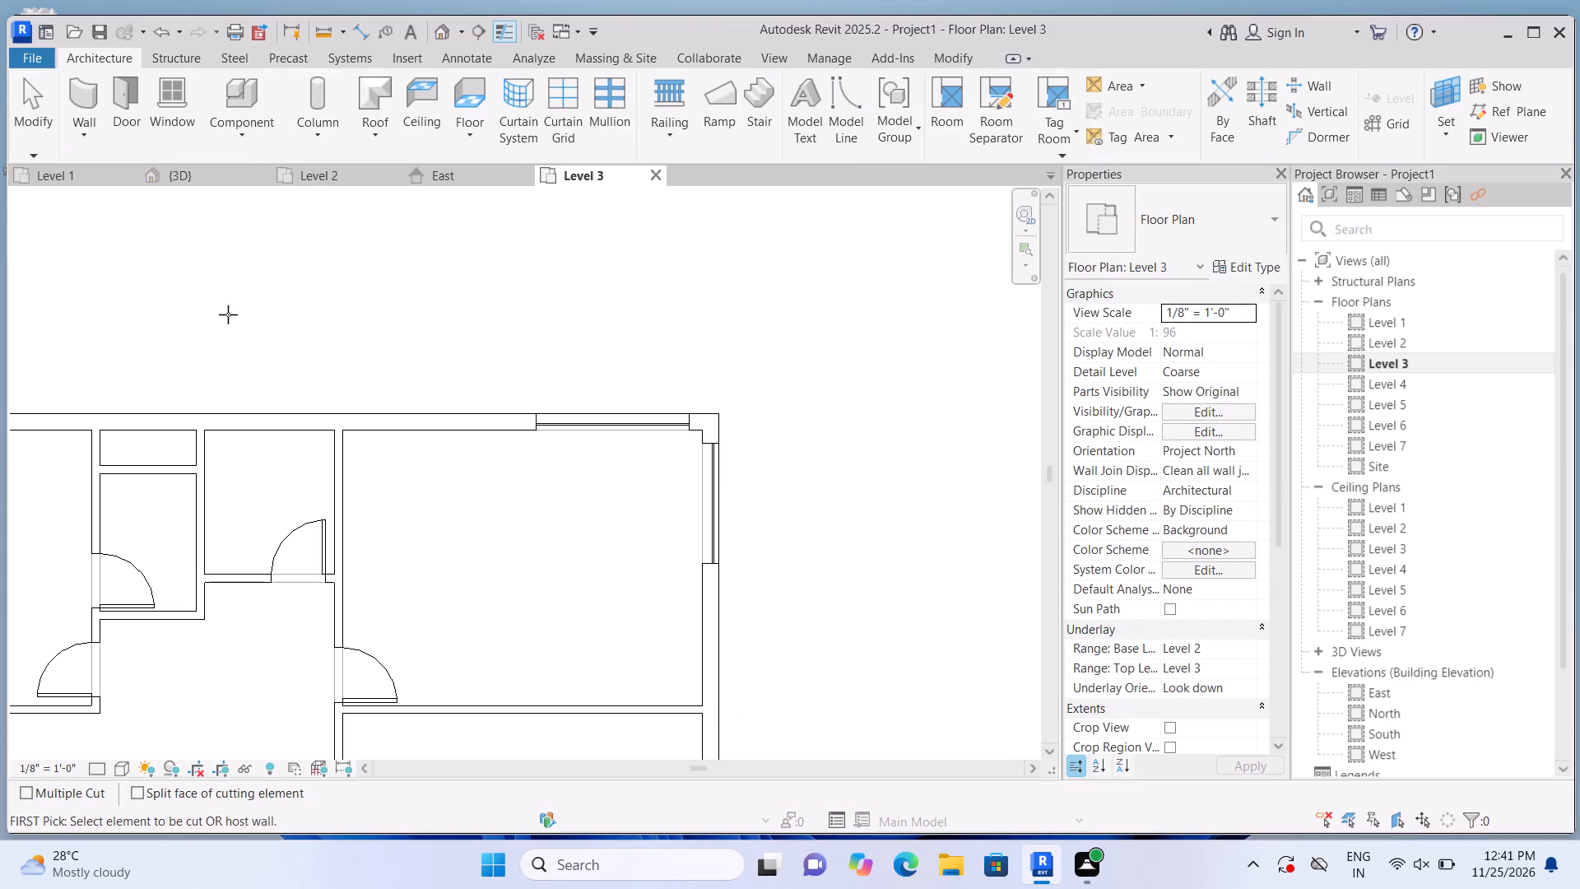
Embed a 7'-0" Curtain Wall 1 in the north-west room's north wall, 1'-0" from the west wall, and cut the 9" wall around it.
scroll(328, 332, down, 2)
middle_drag(272, 340, 621, 365)
scroll(369, 369, up, 2)
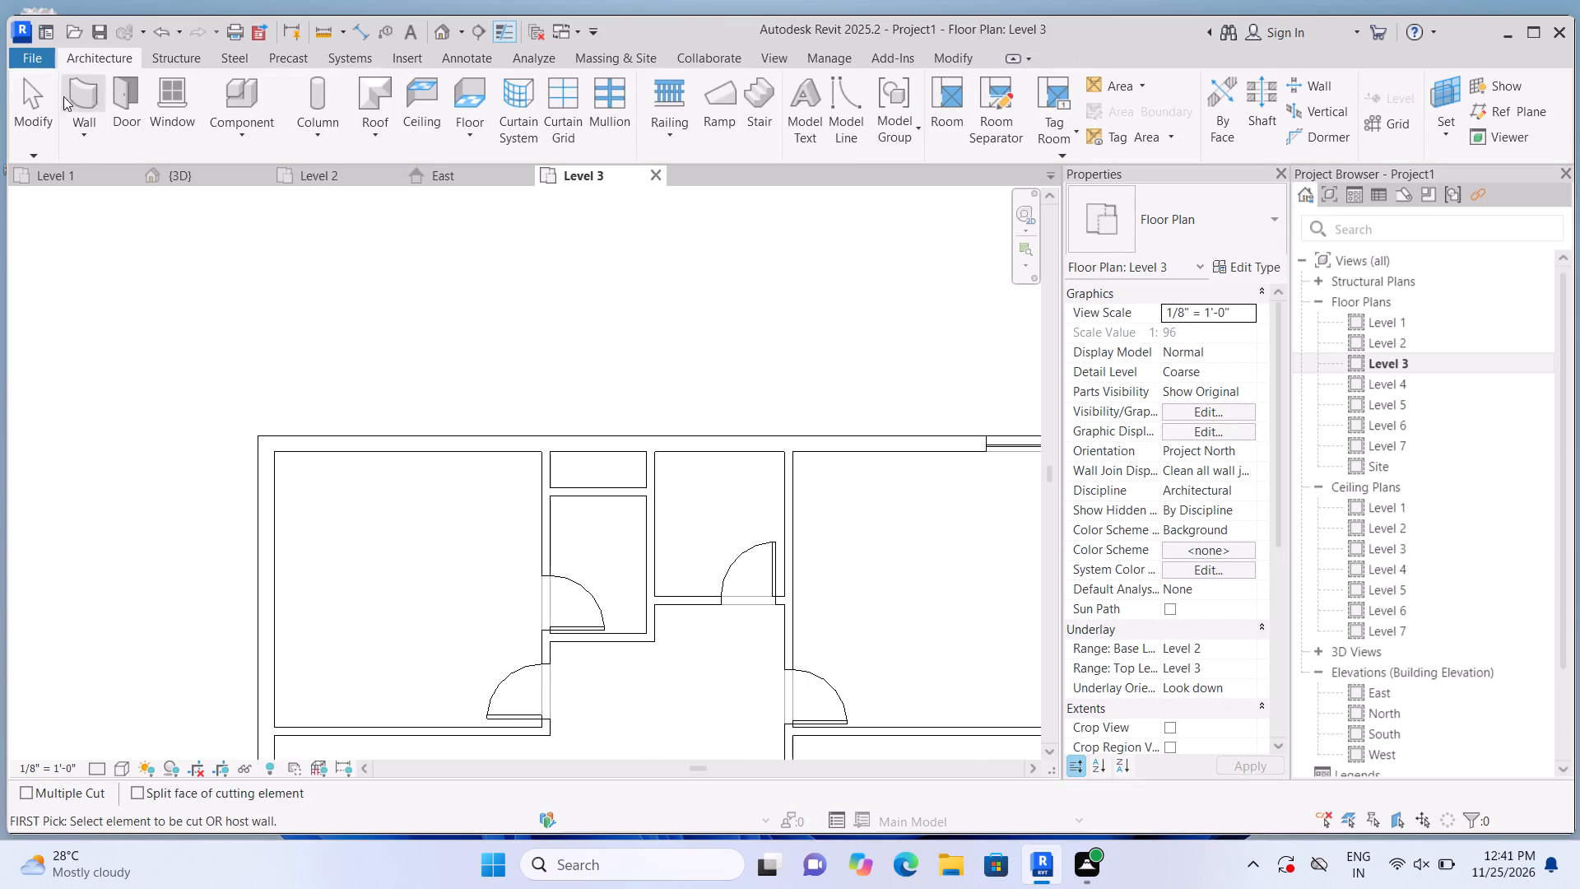
click(72, 99)
click(290, 444)
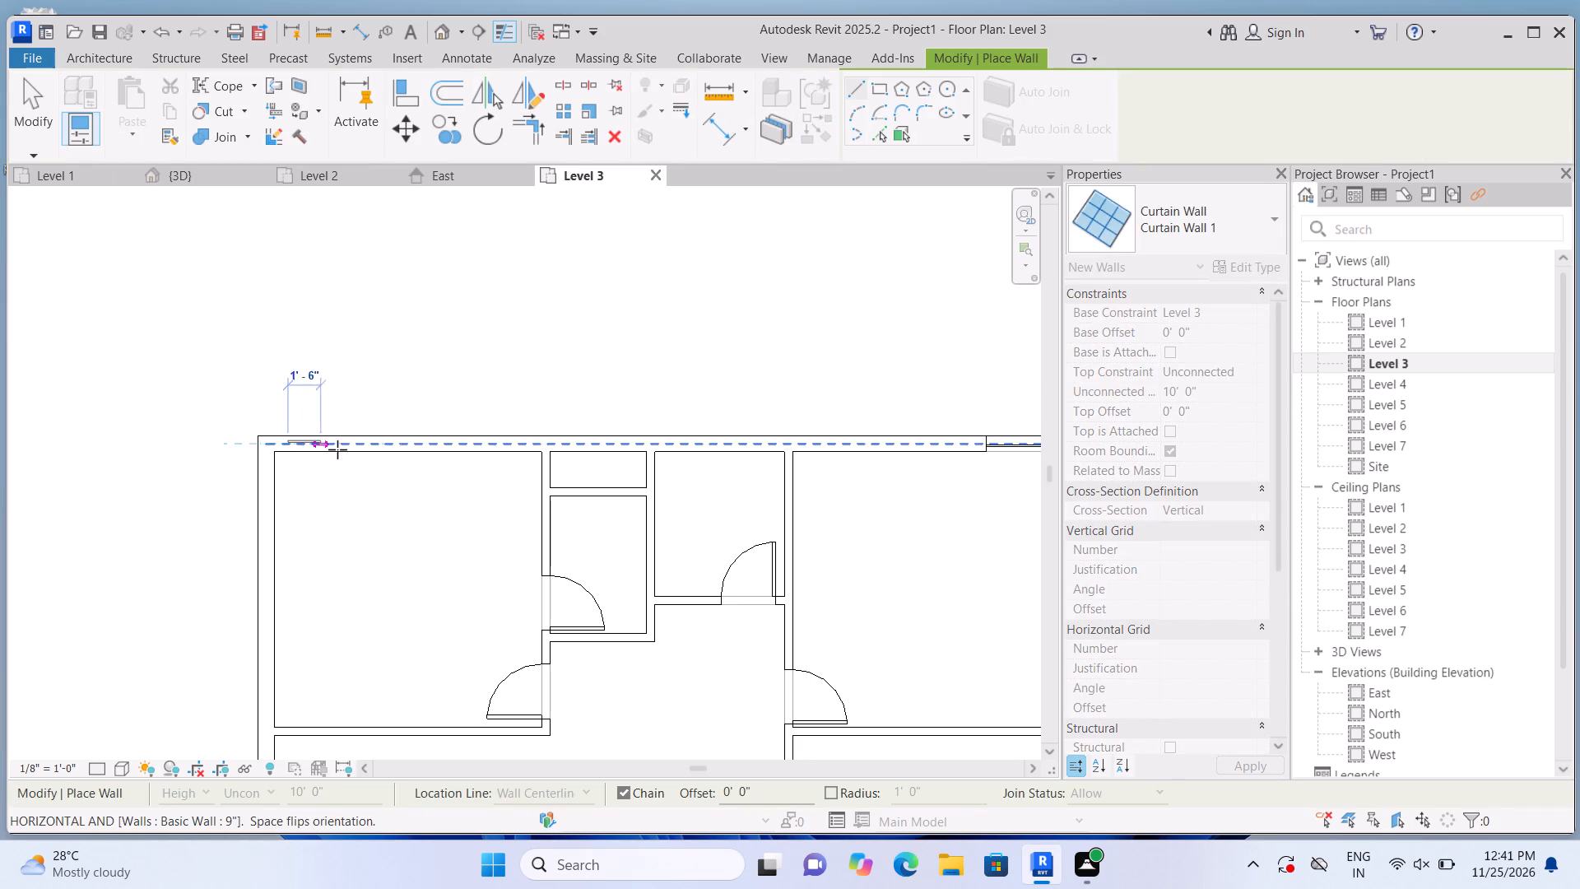
click(436, 444)
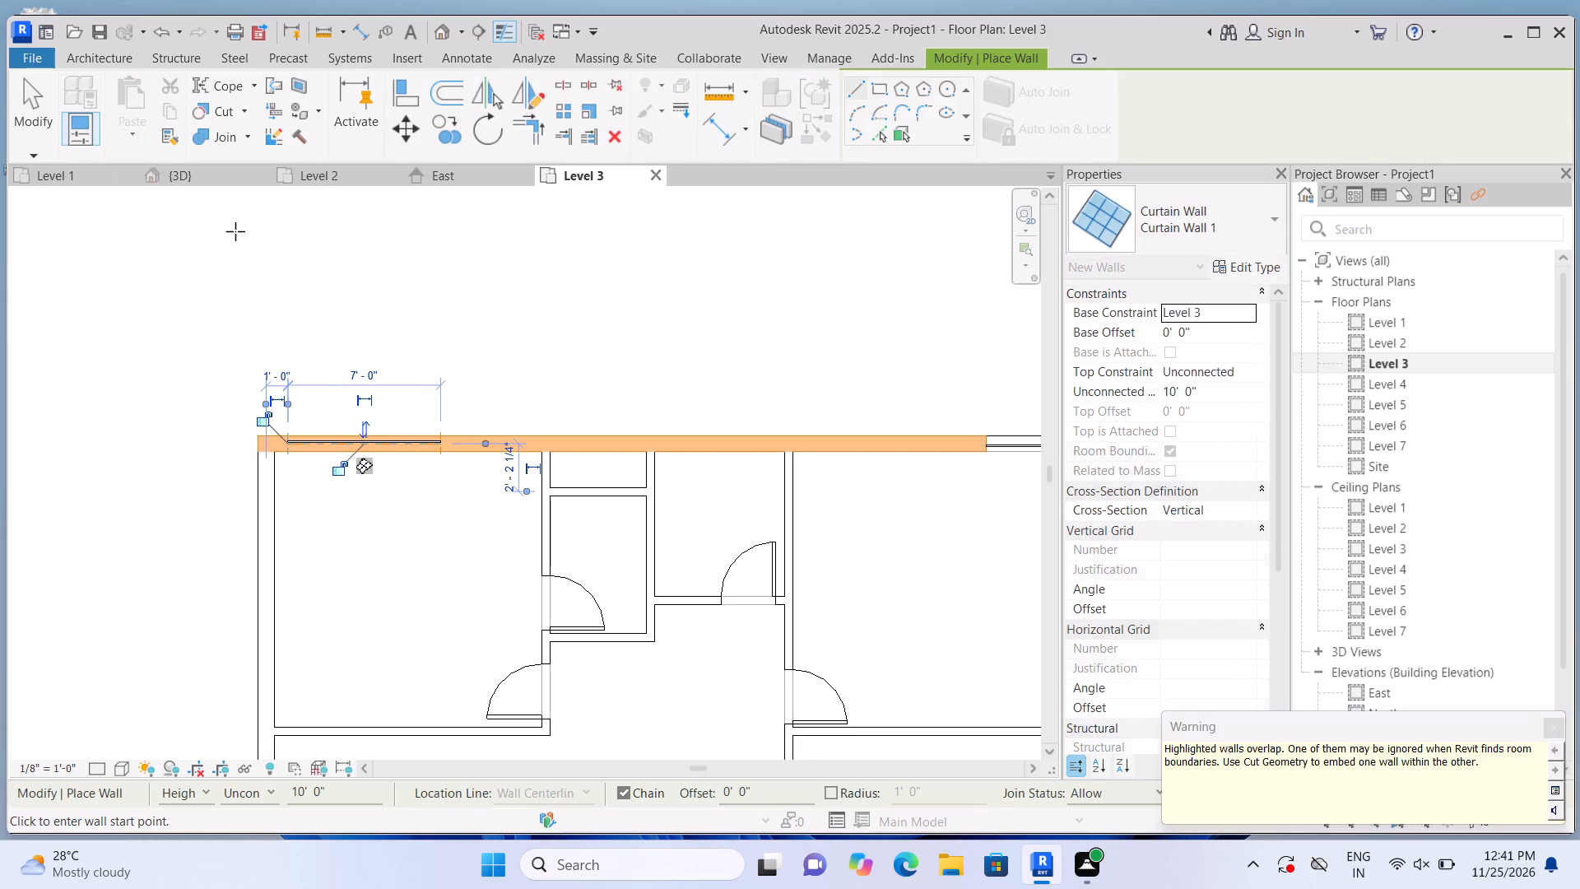
click(245, 113)
click(250, 146)
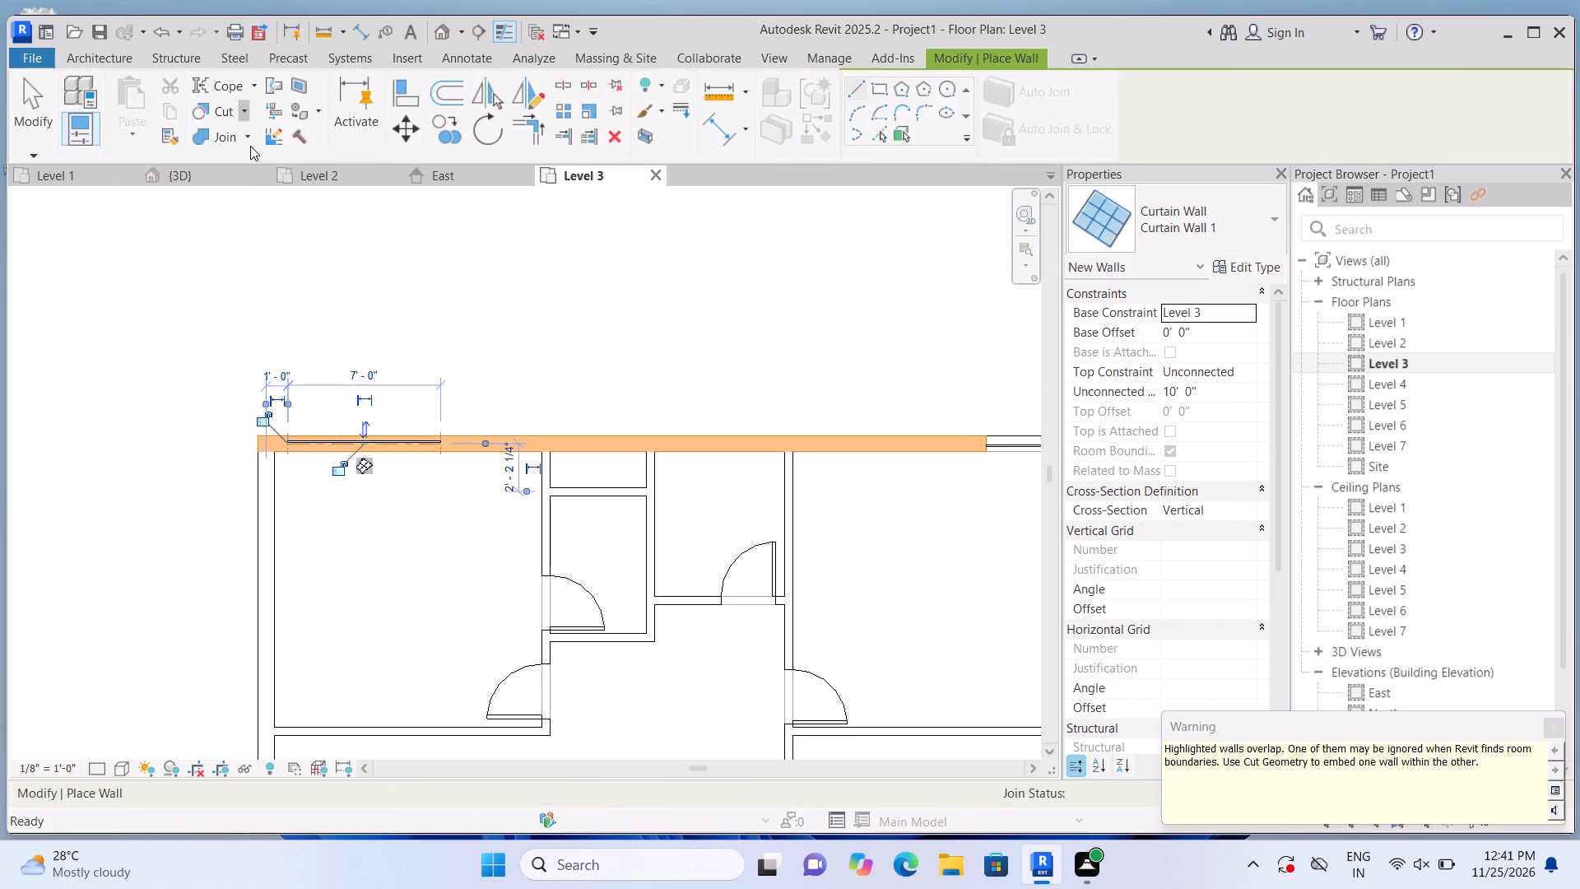
click(478, 456)
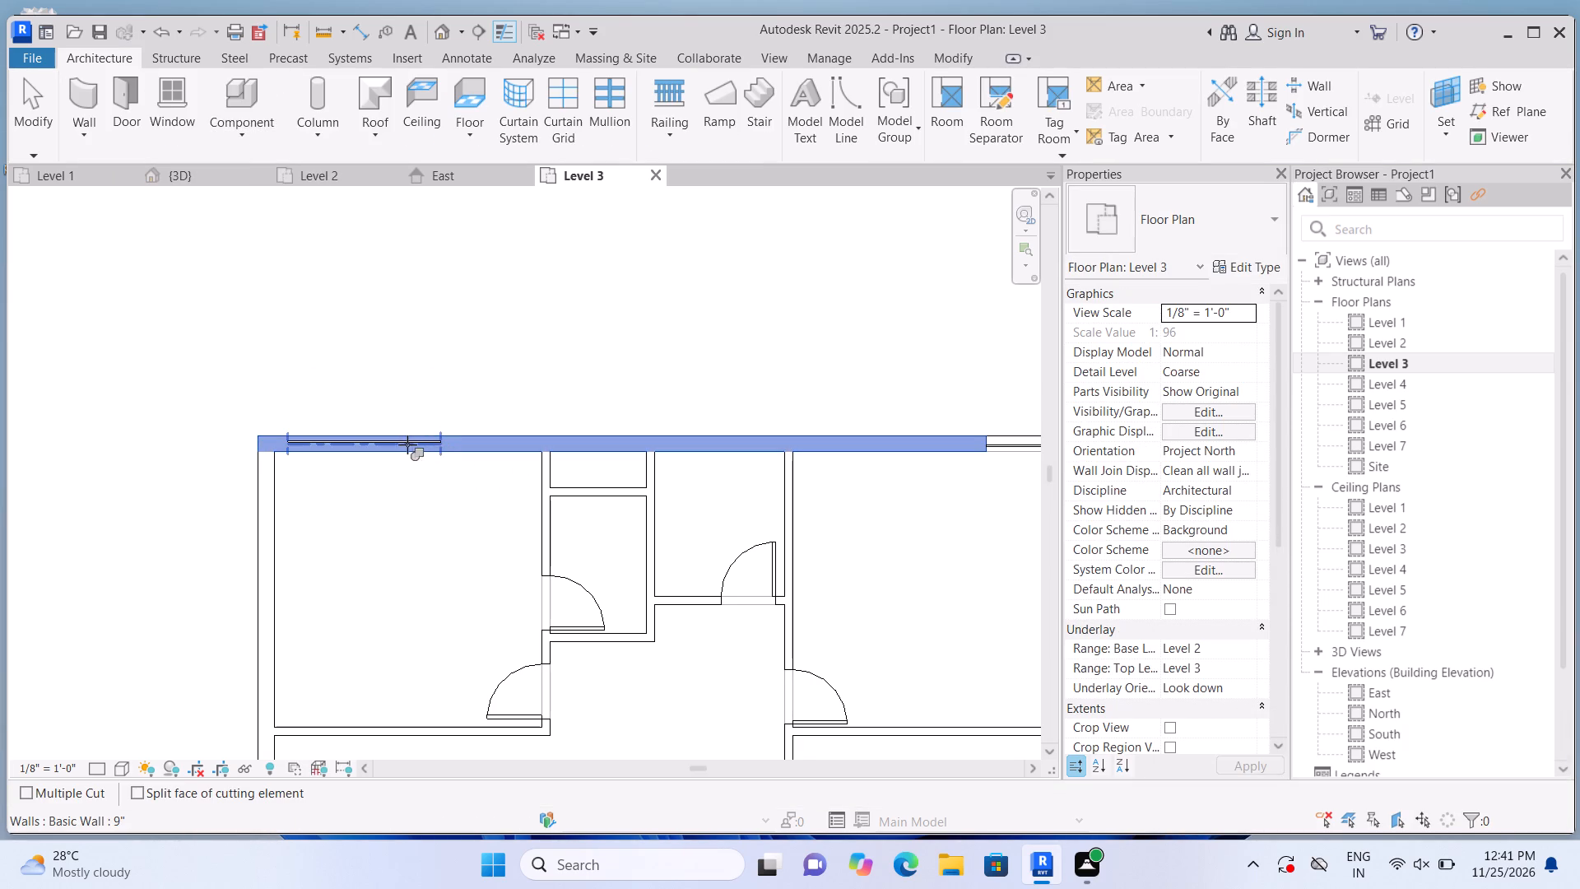
click(407, 444)
Start placing another Curtain Wall 1 in the Level 3 plan.
click(85, 95)
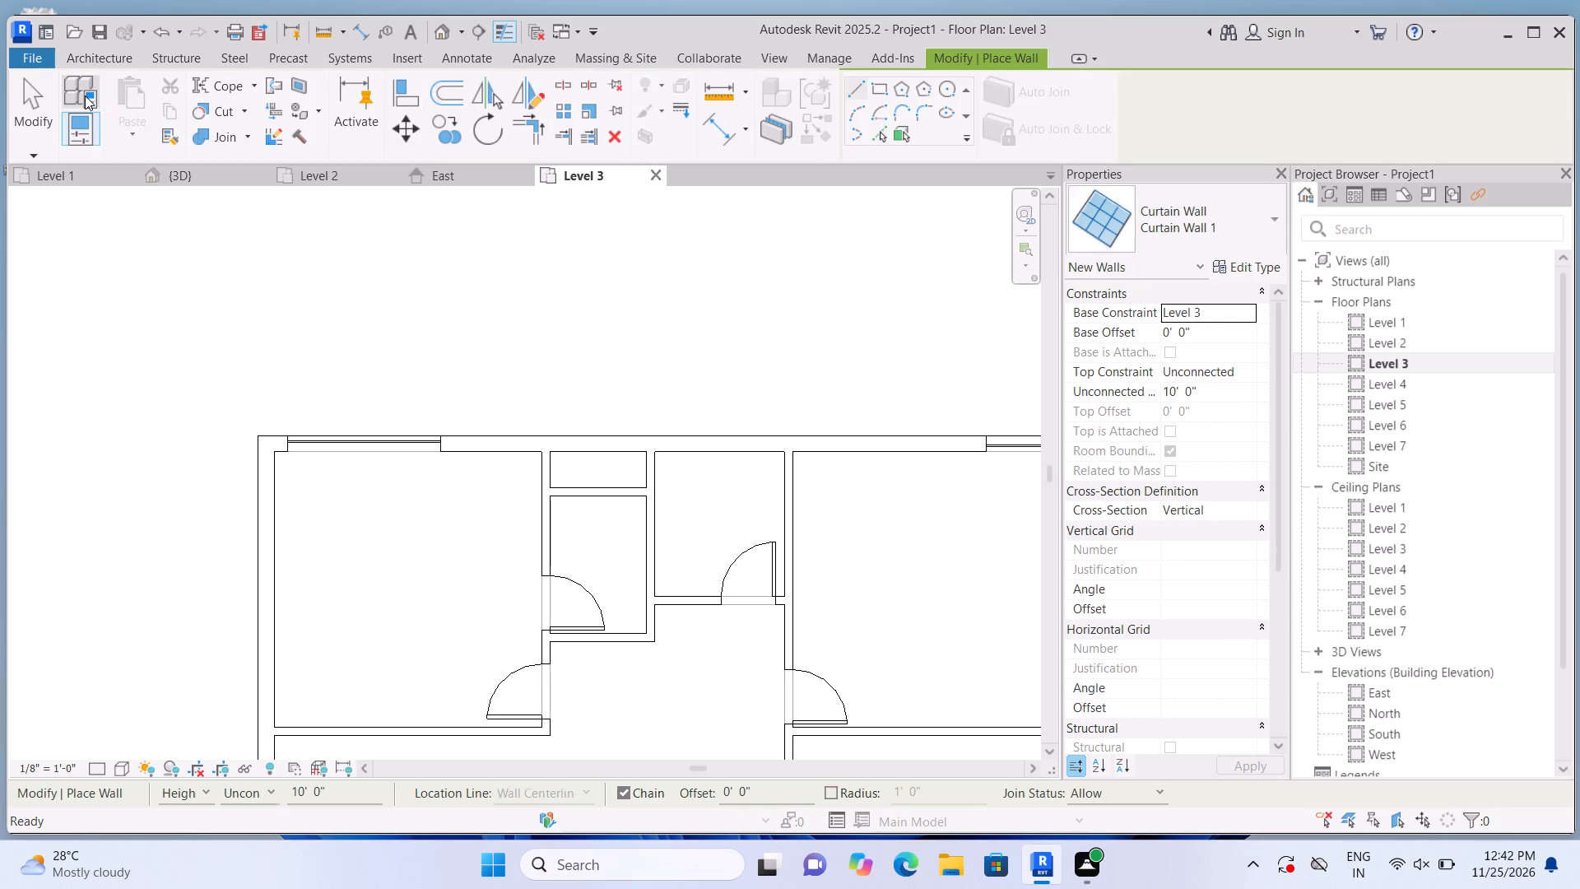
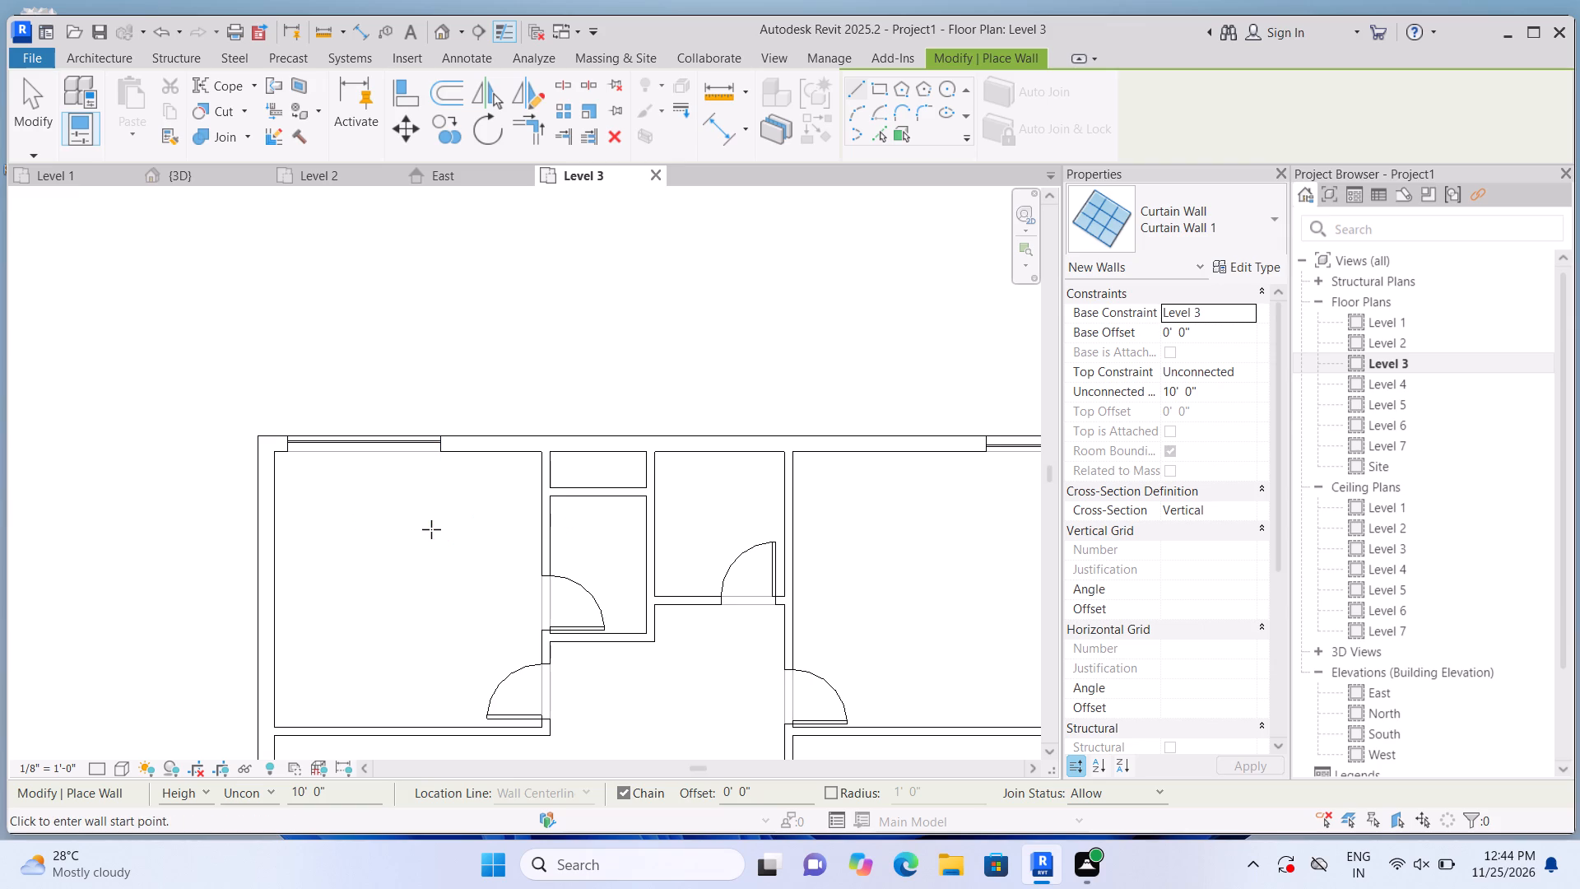
Embed a 6'-0" Curtain Wall 1 in the north-west room's west wall, just south of the north wall, cutting the 9" wall around it.
click(263, 468)
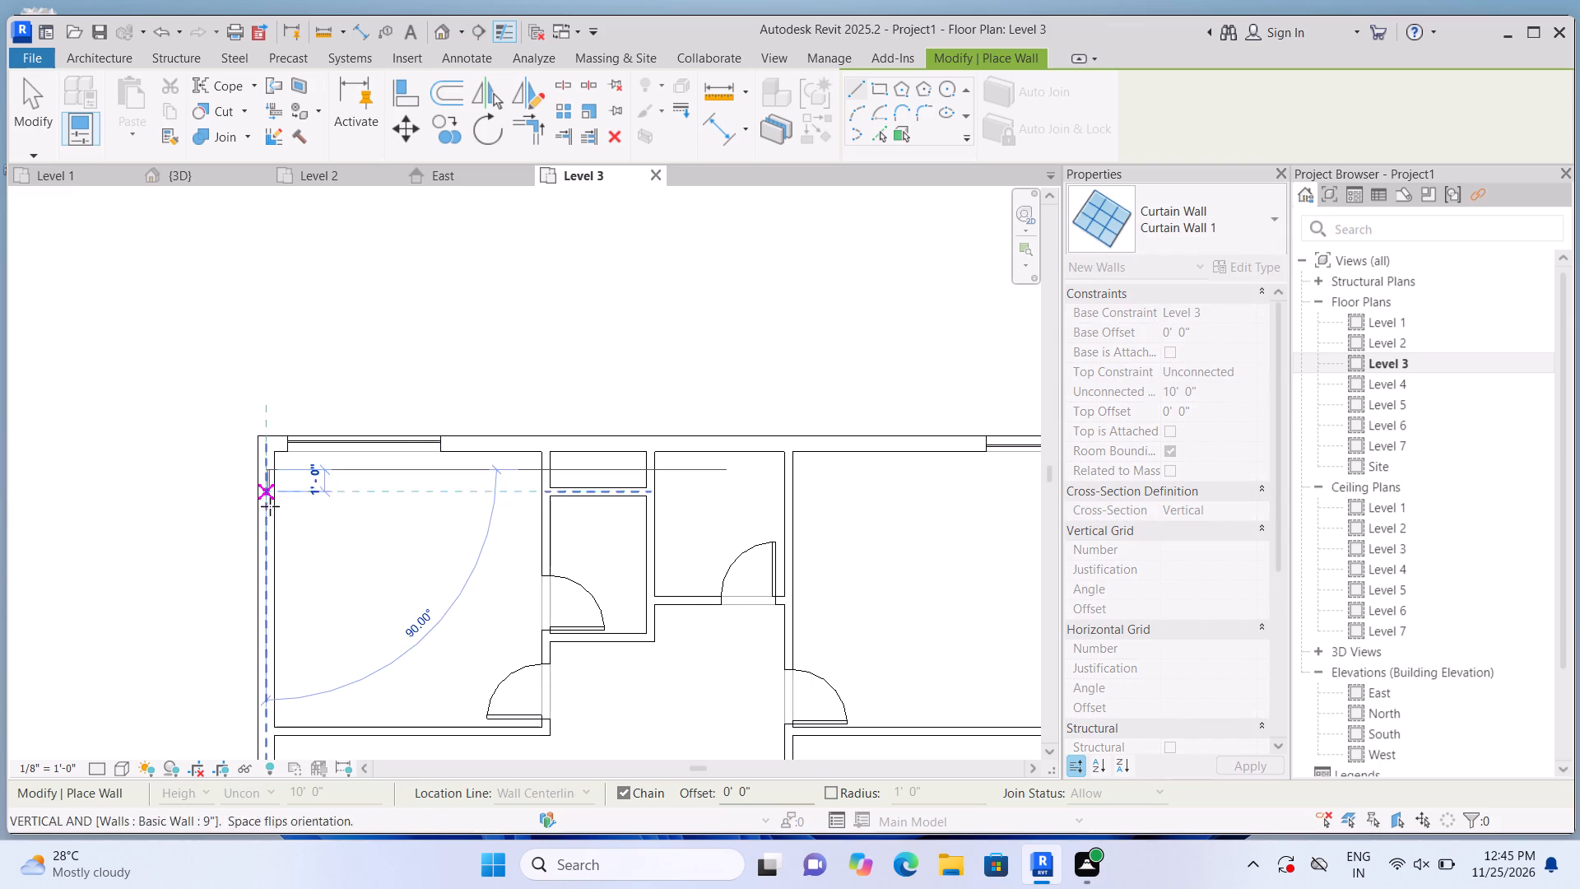
click(273, 594)
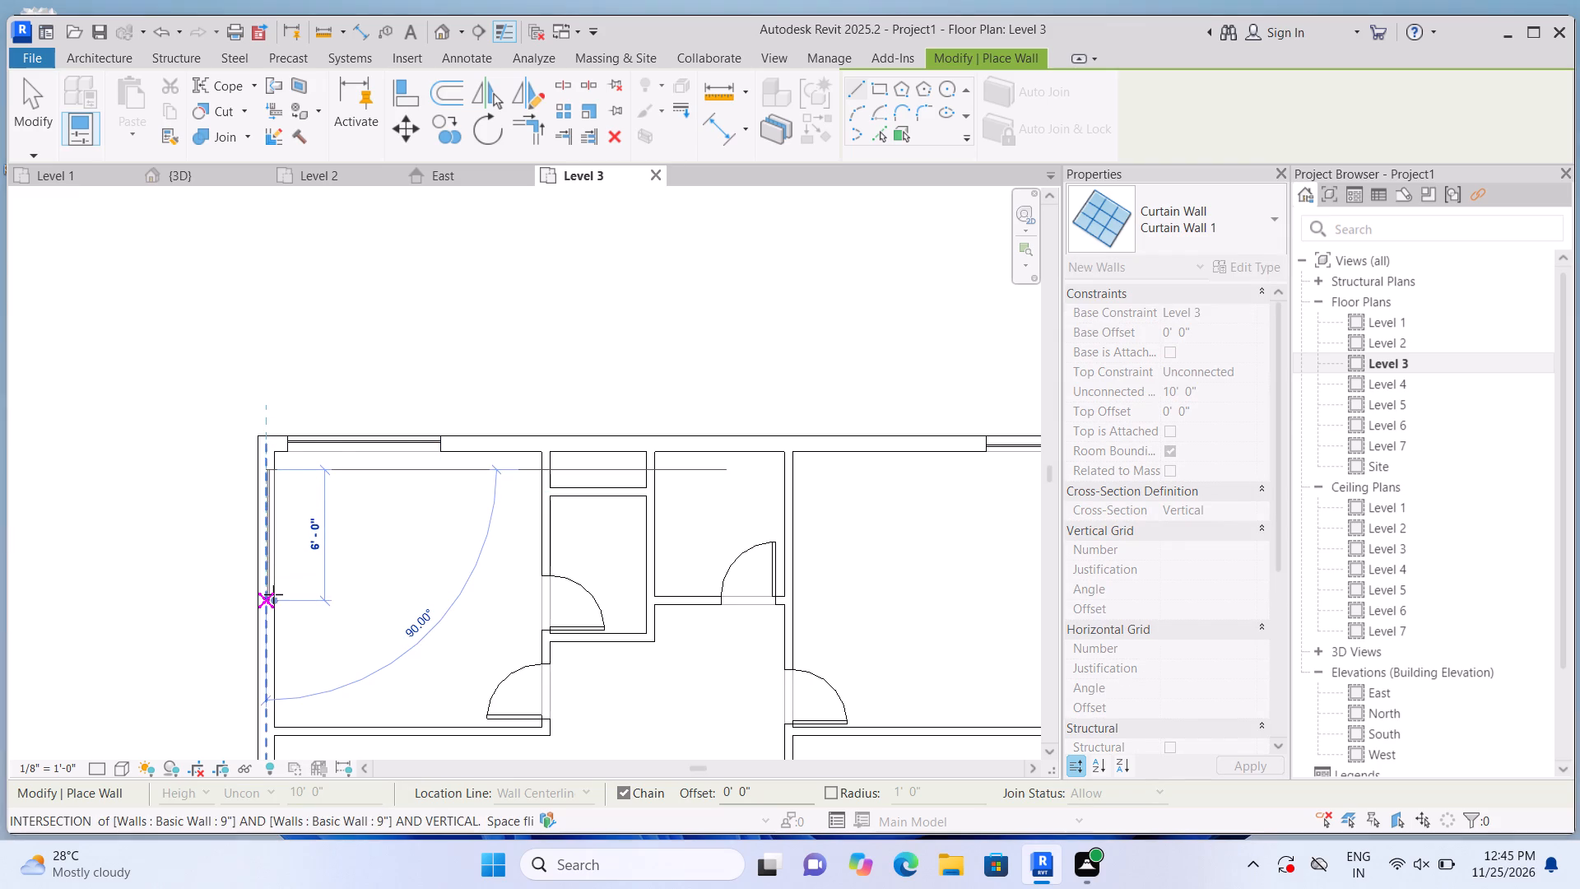
click(245, 118)
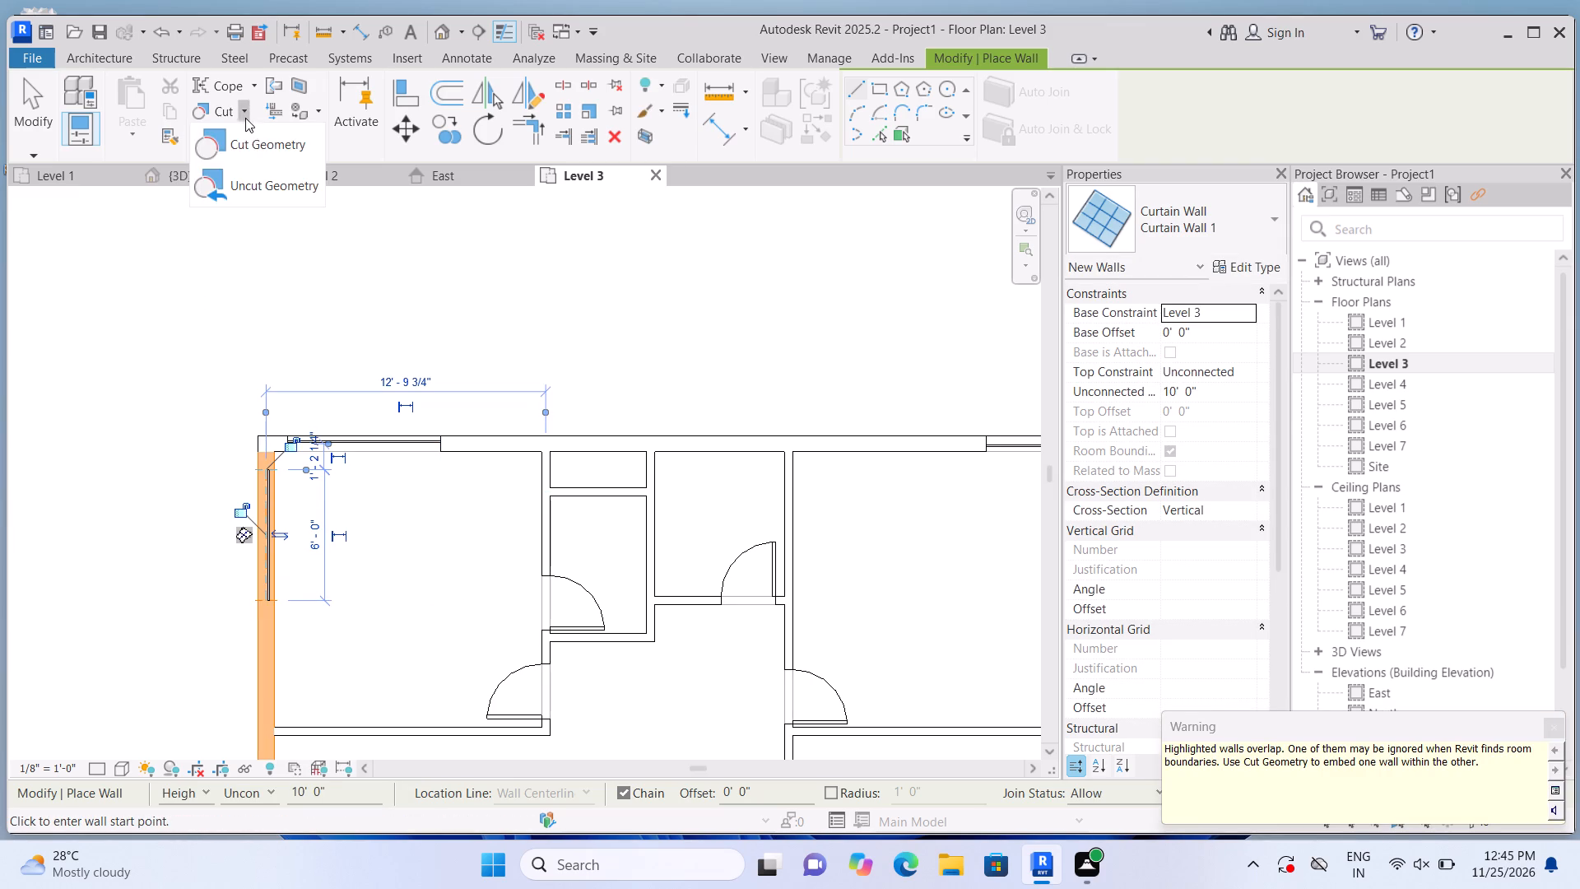
click(254, 146)
click(283, 657)
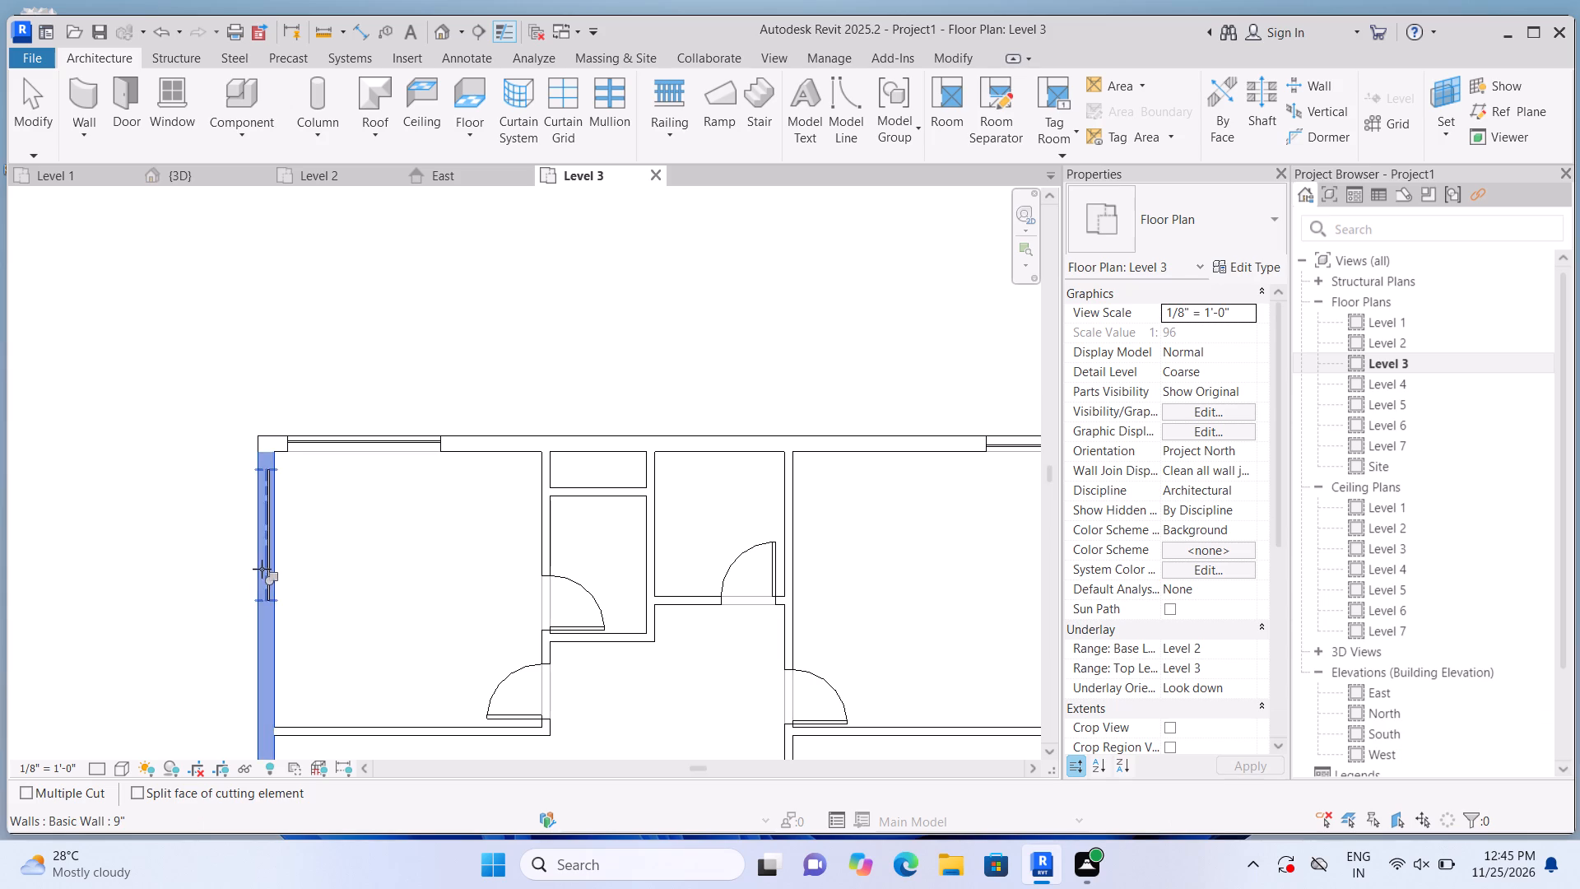
click(262, 568)
Embed a 4'-0" Curtain Wall 1 in the south-west room's west wall, 1'-0" from the south wall, and cut the 9" wall around it.
scroll(404, 392, down, 9)
middle_drag(300, 556, 301, 532)
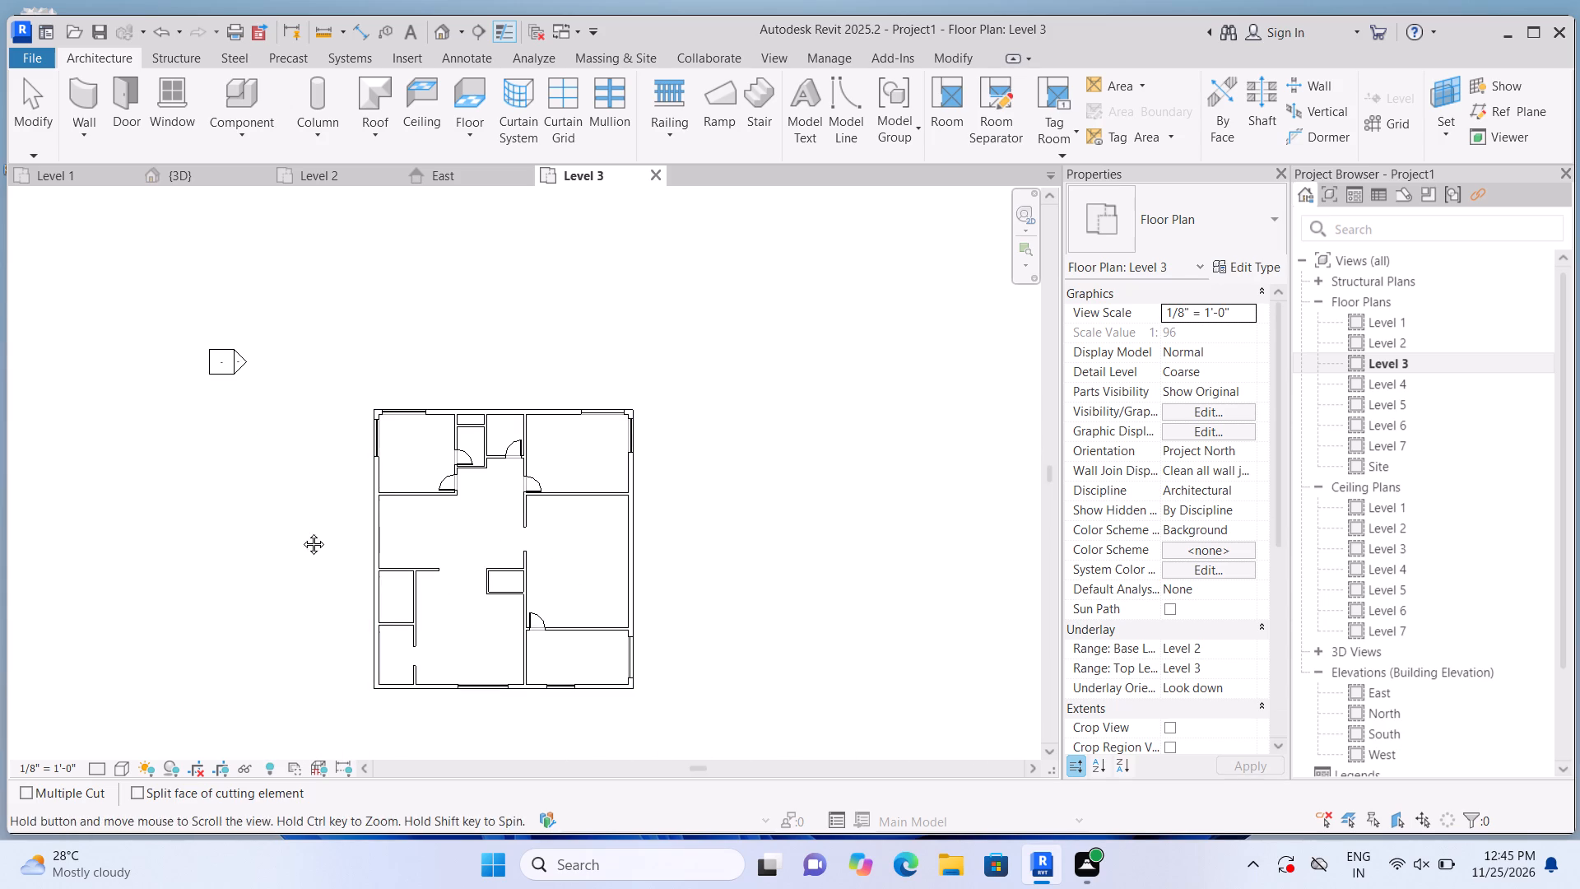
middle_drag(301, 532, 328, 470)
scroll(369, 583, up, 6)
scroll(462, 591, up, 6)
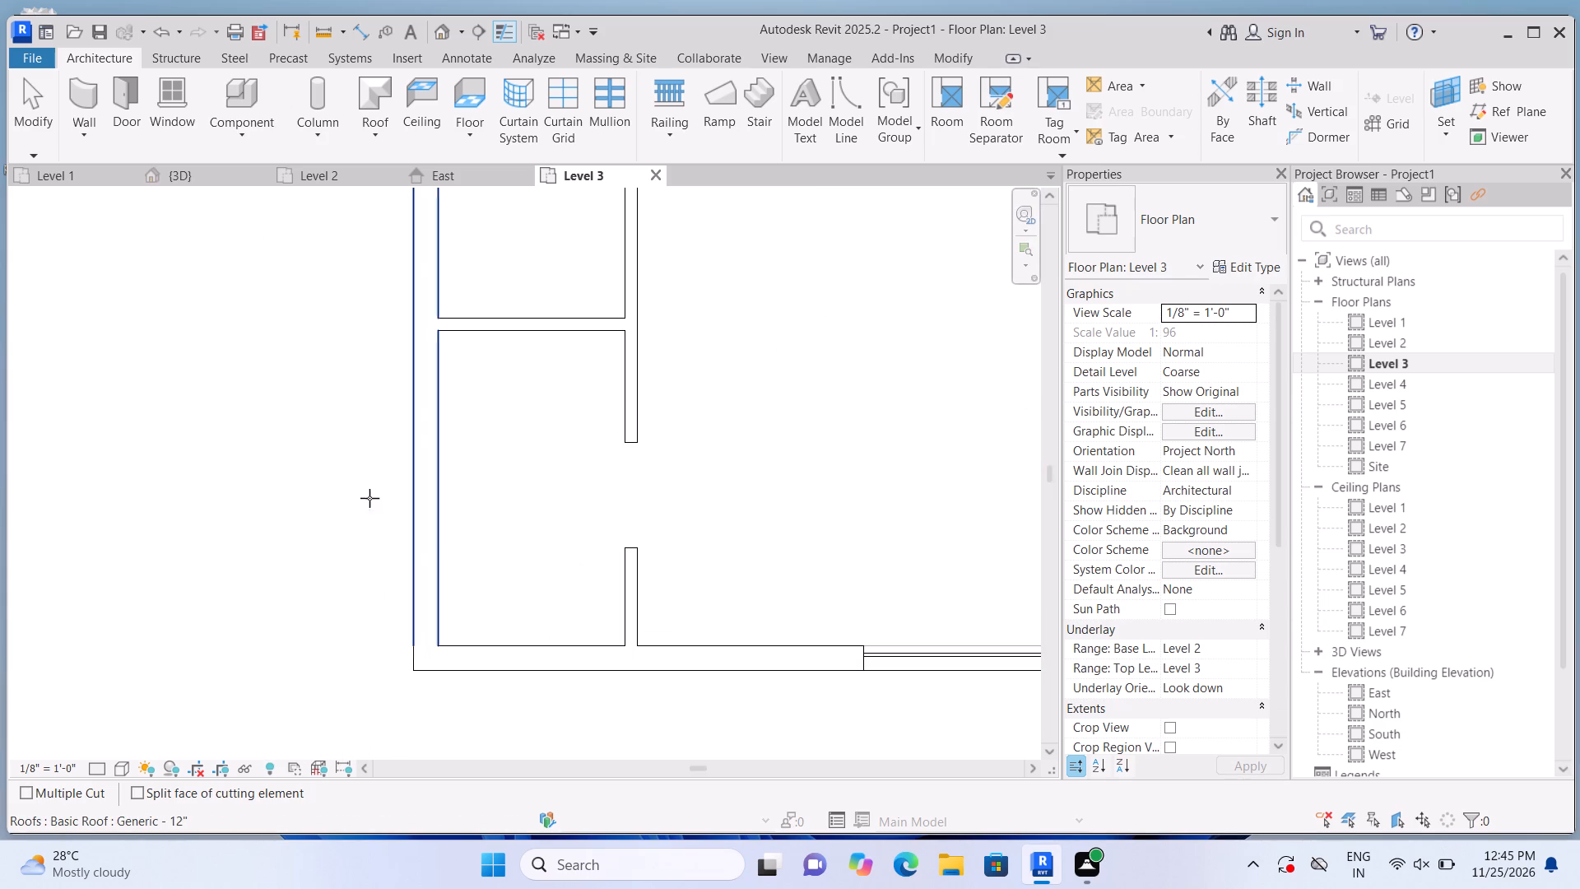
click(86, 105)
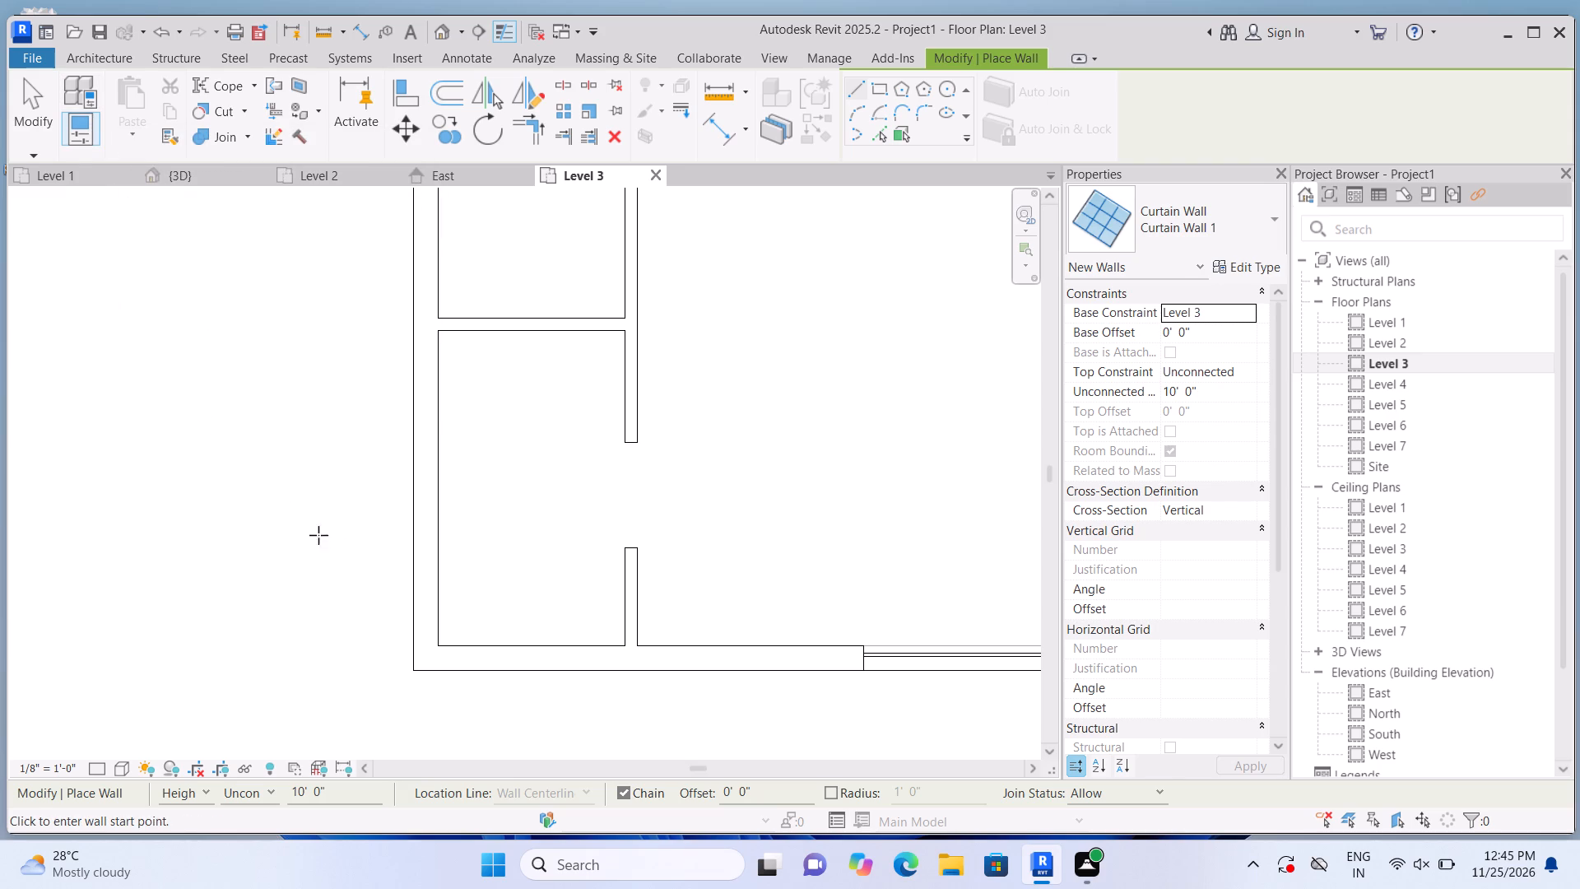
click(427, 625)
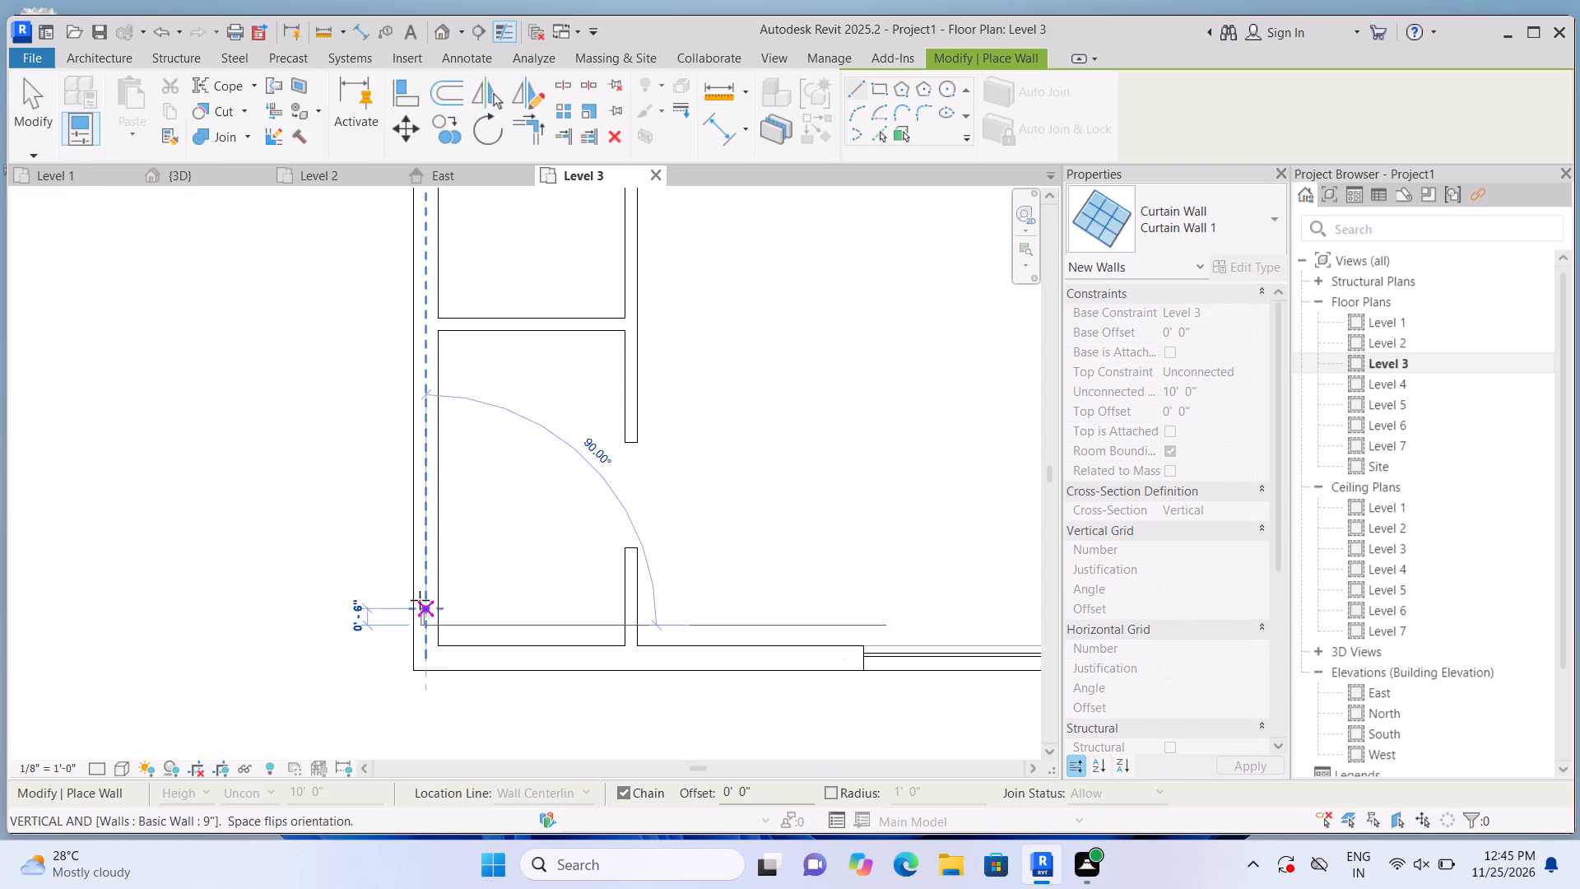
click(426, 490)
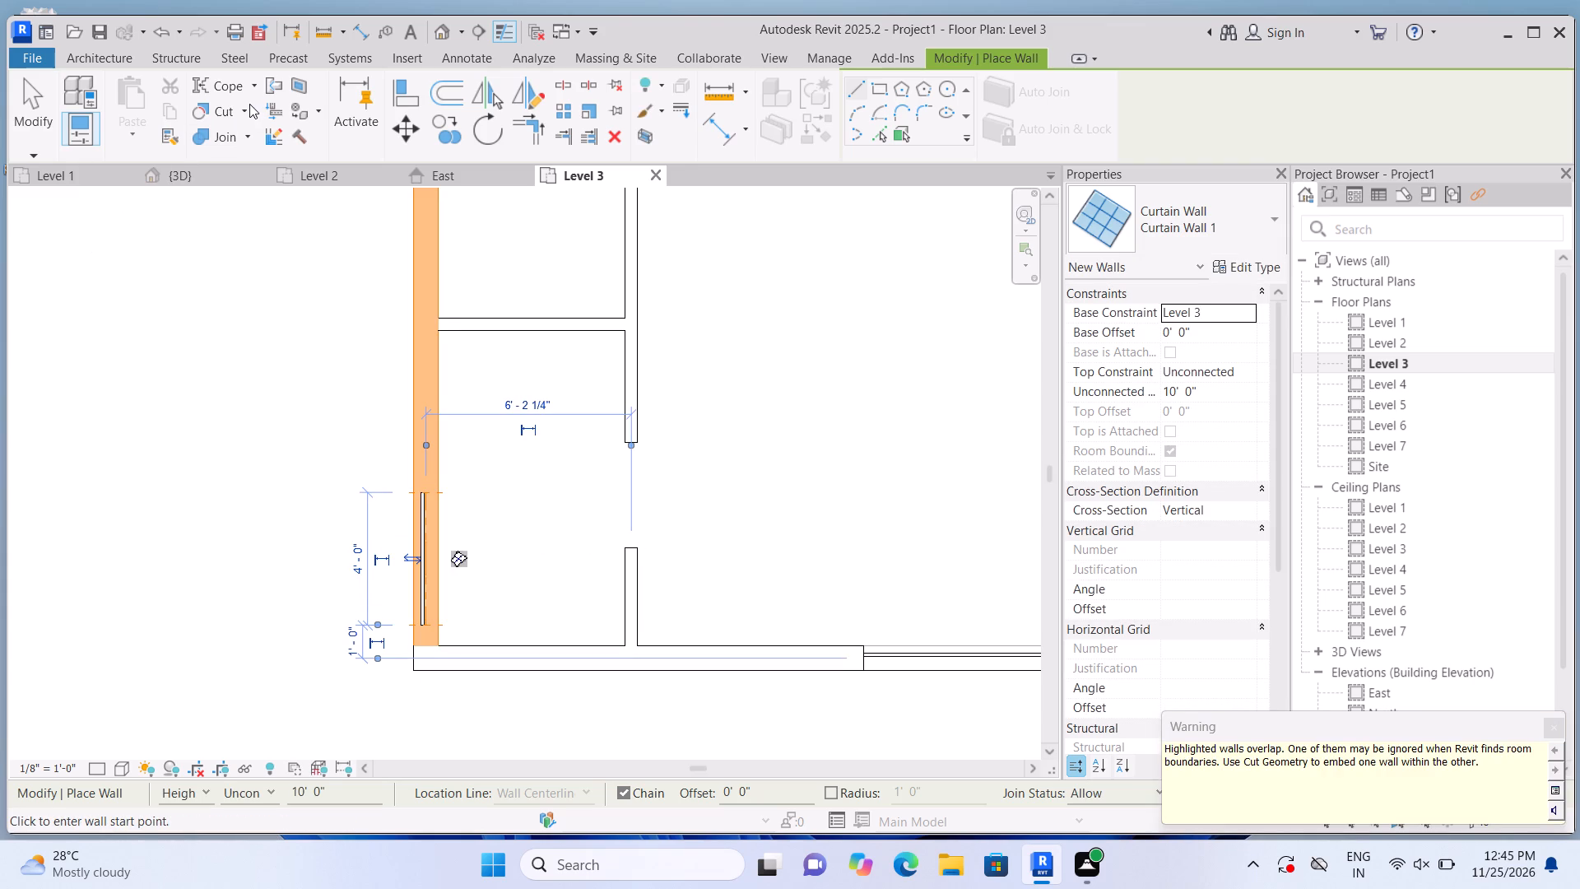
click(246, 105)
click(257, 147)
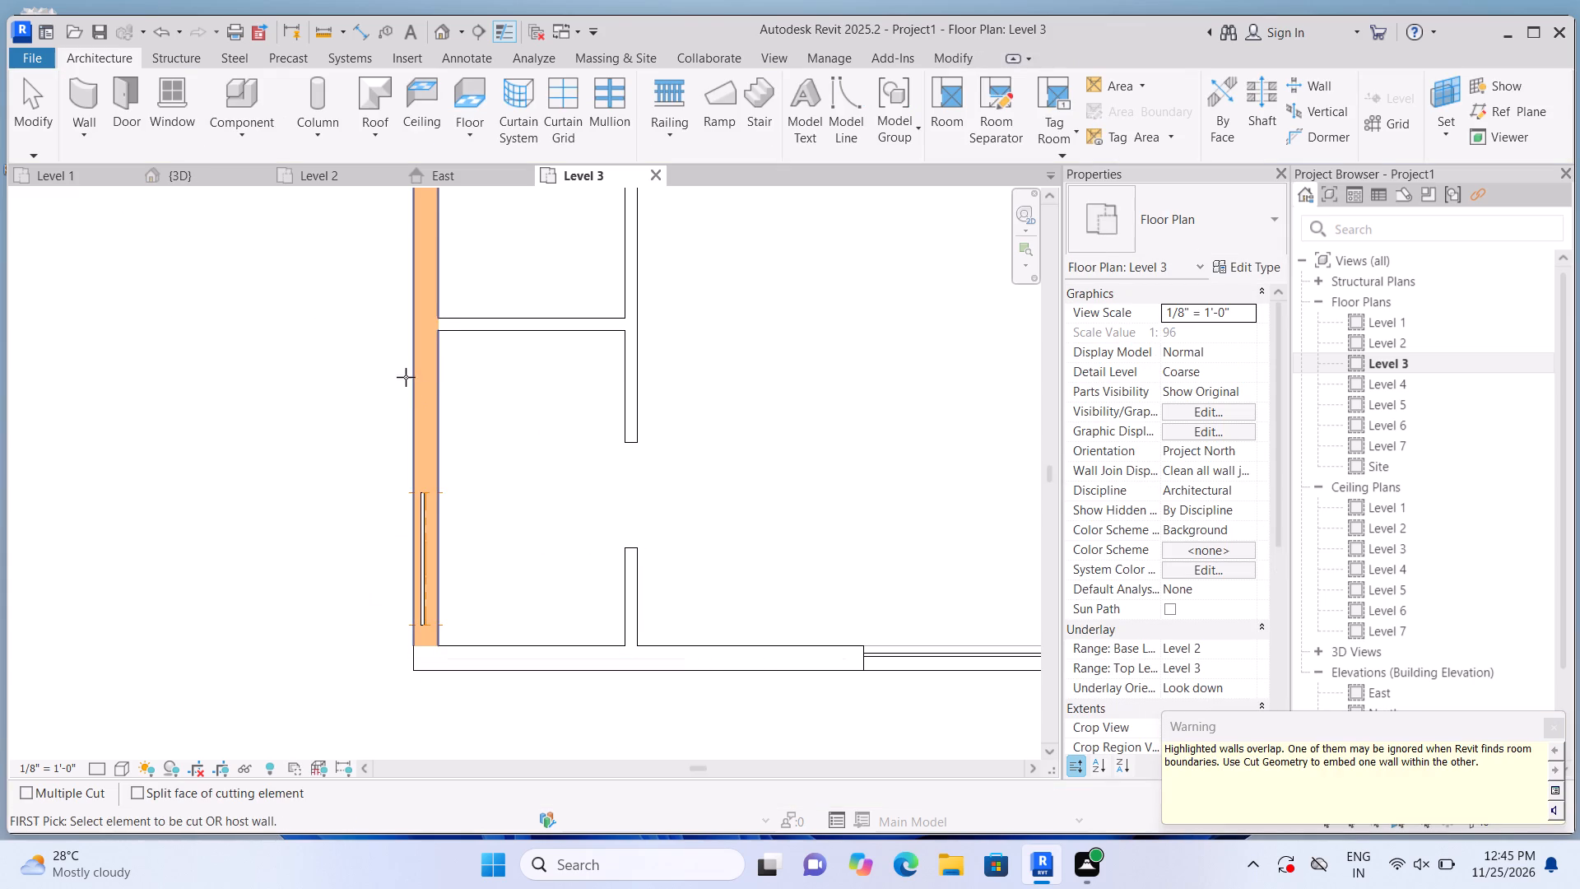
click(427, 390)
click(421, 507)
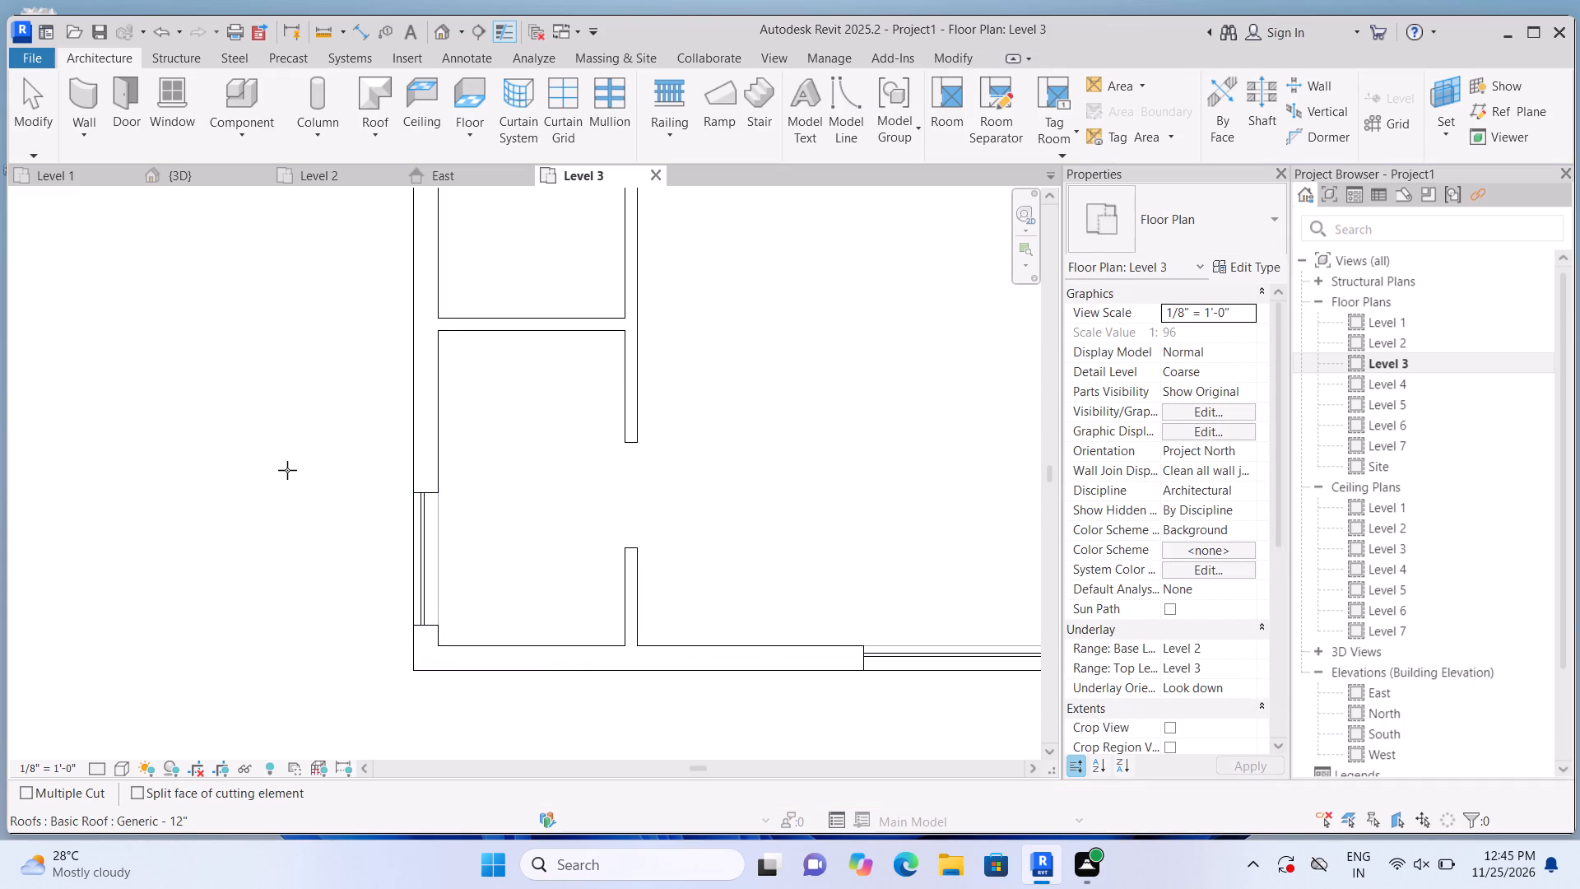
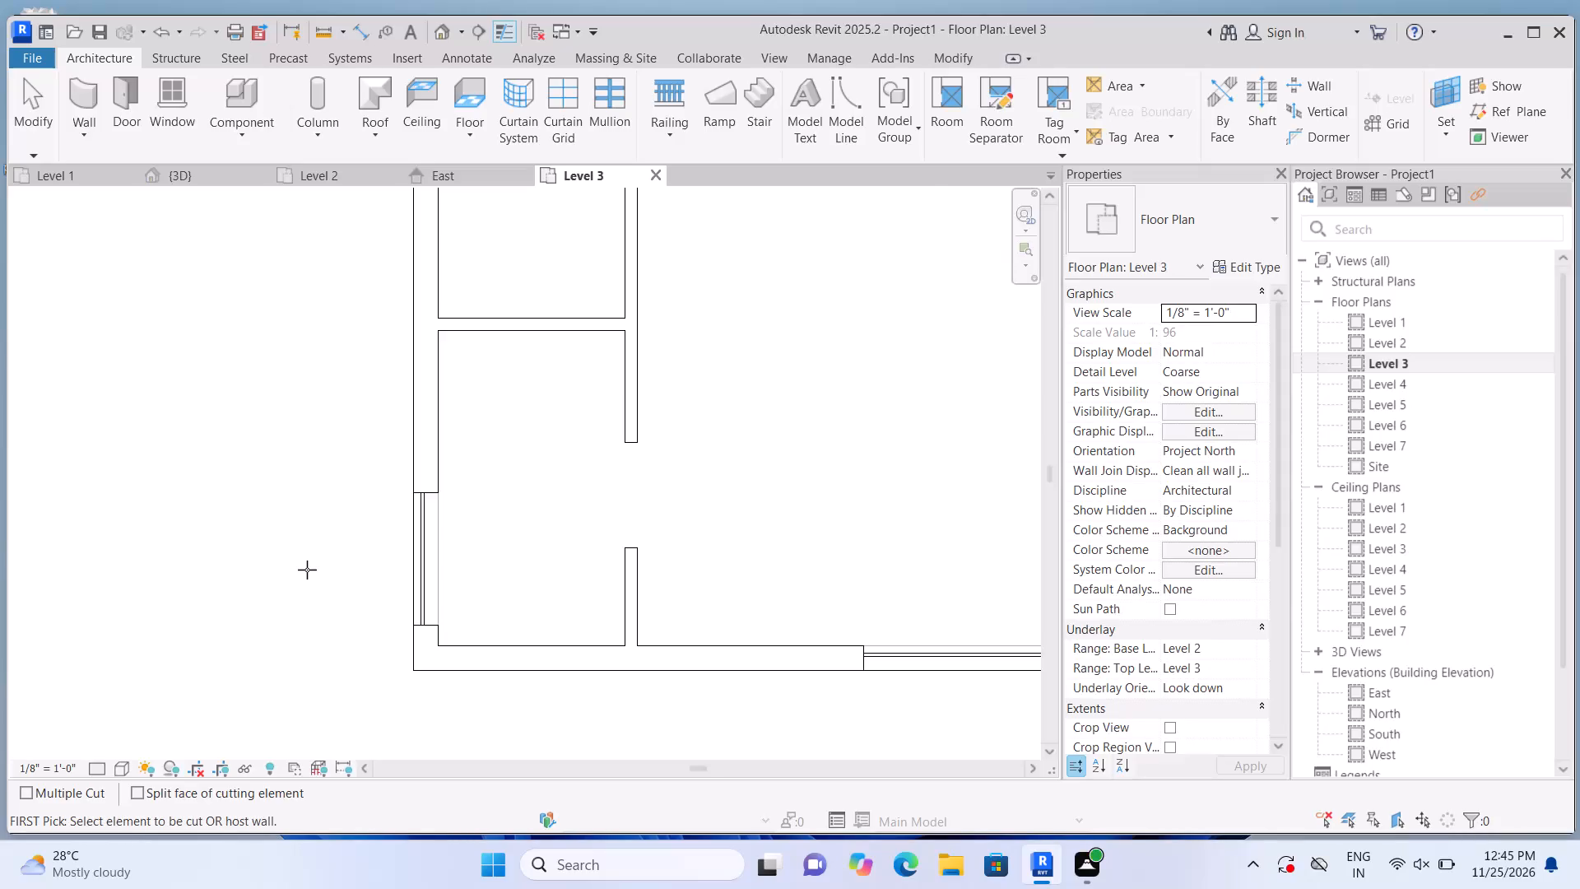
Examine the Level 3 curtain wall openings in plan and in the 3D view.
scroll(314, 573, down, 6)
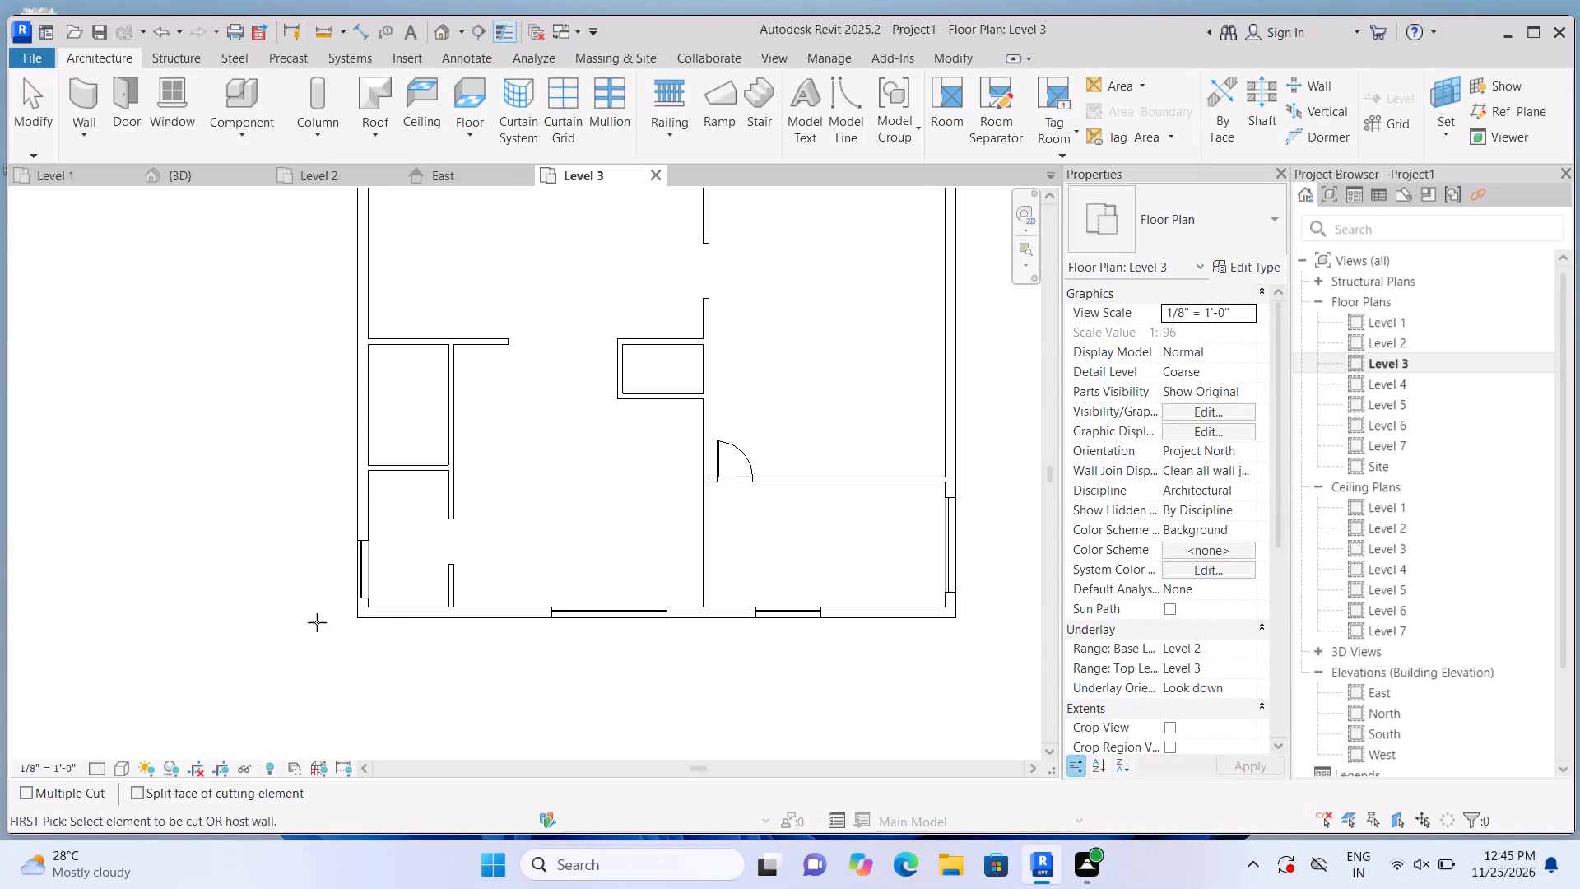
scroll(320, 638, down, 4)
scroll(334, 572, up, 2)
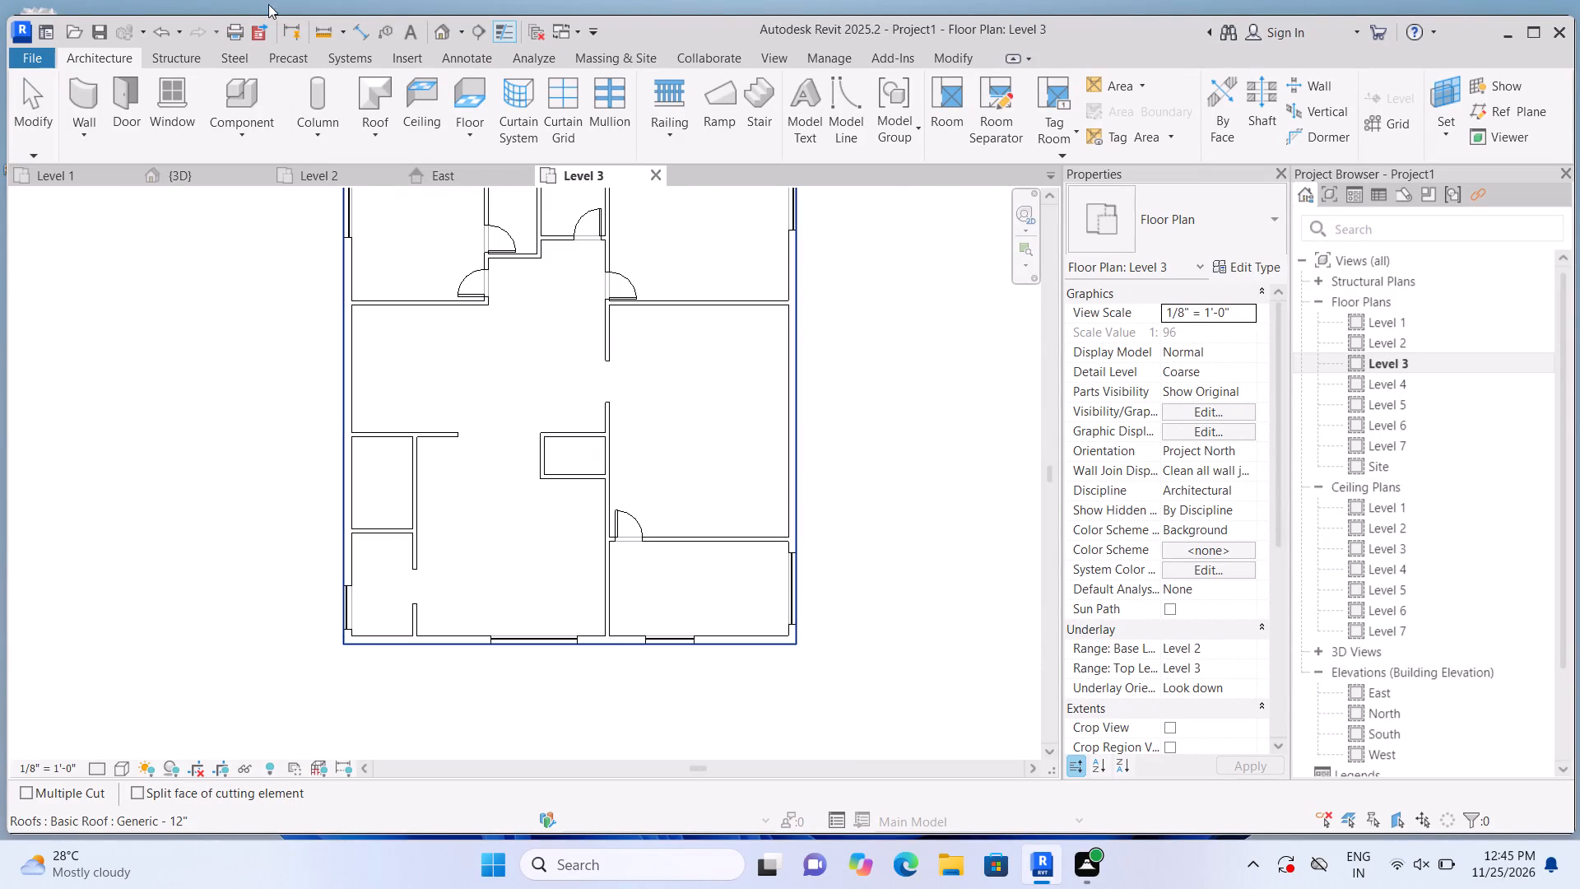
click(448, 37)
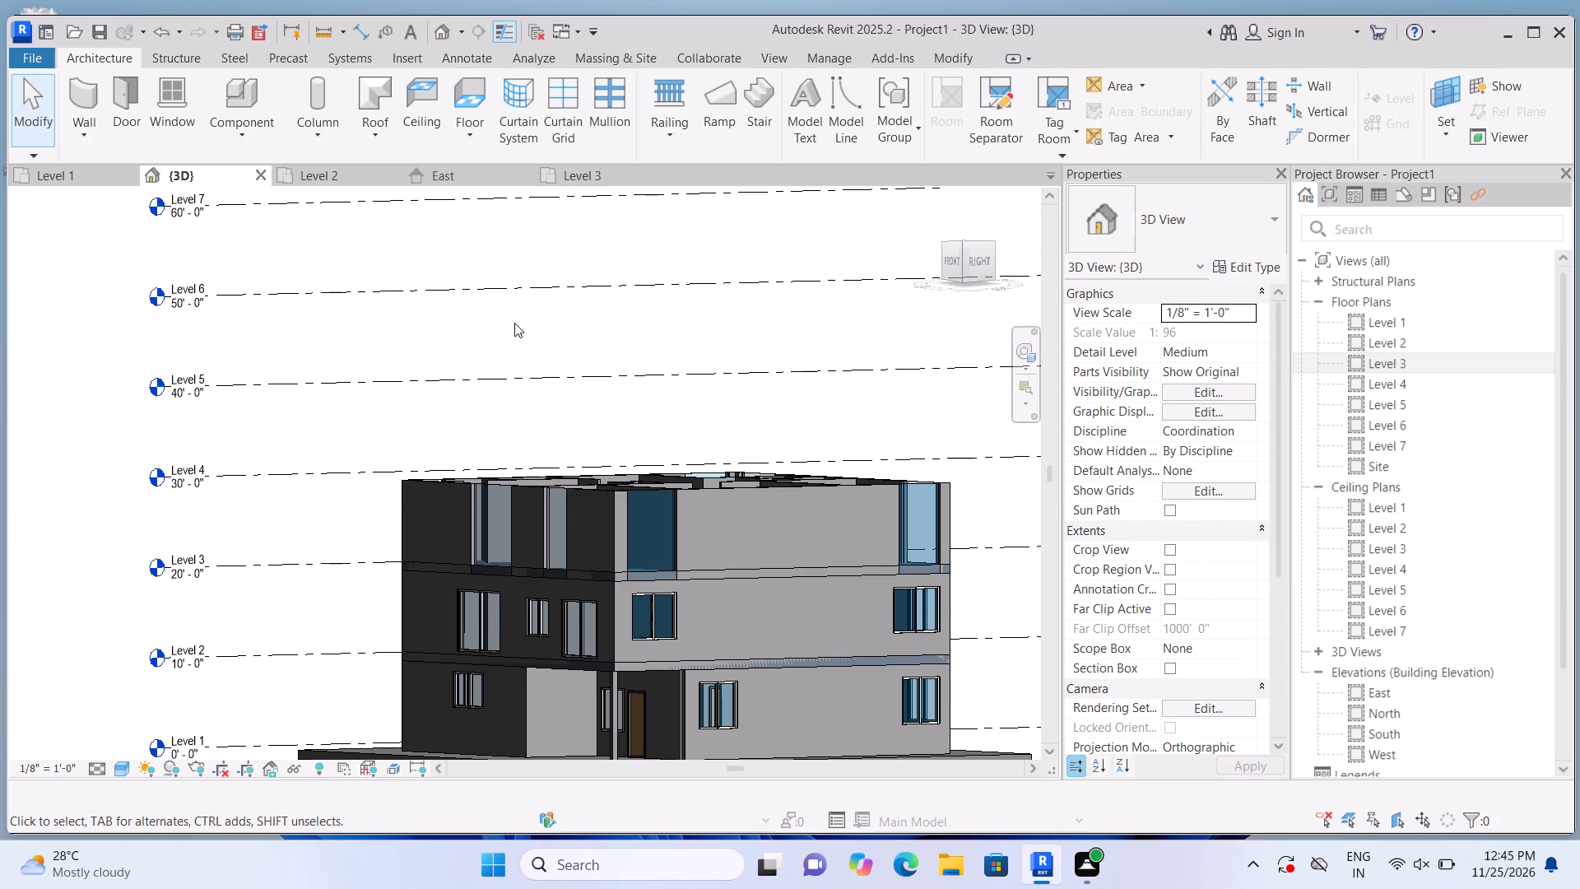
scroll(516, 327, up, 1)
scroll(634, 549, up, 4)
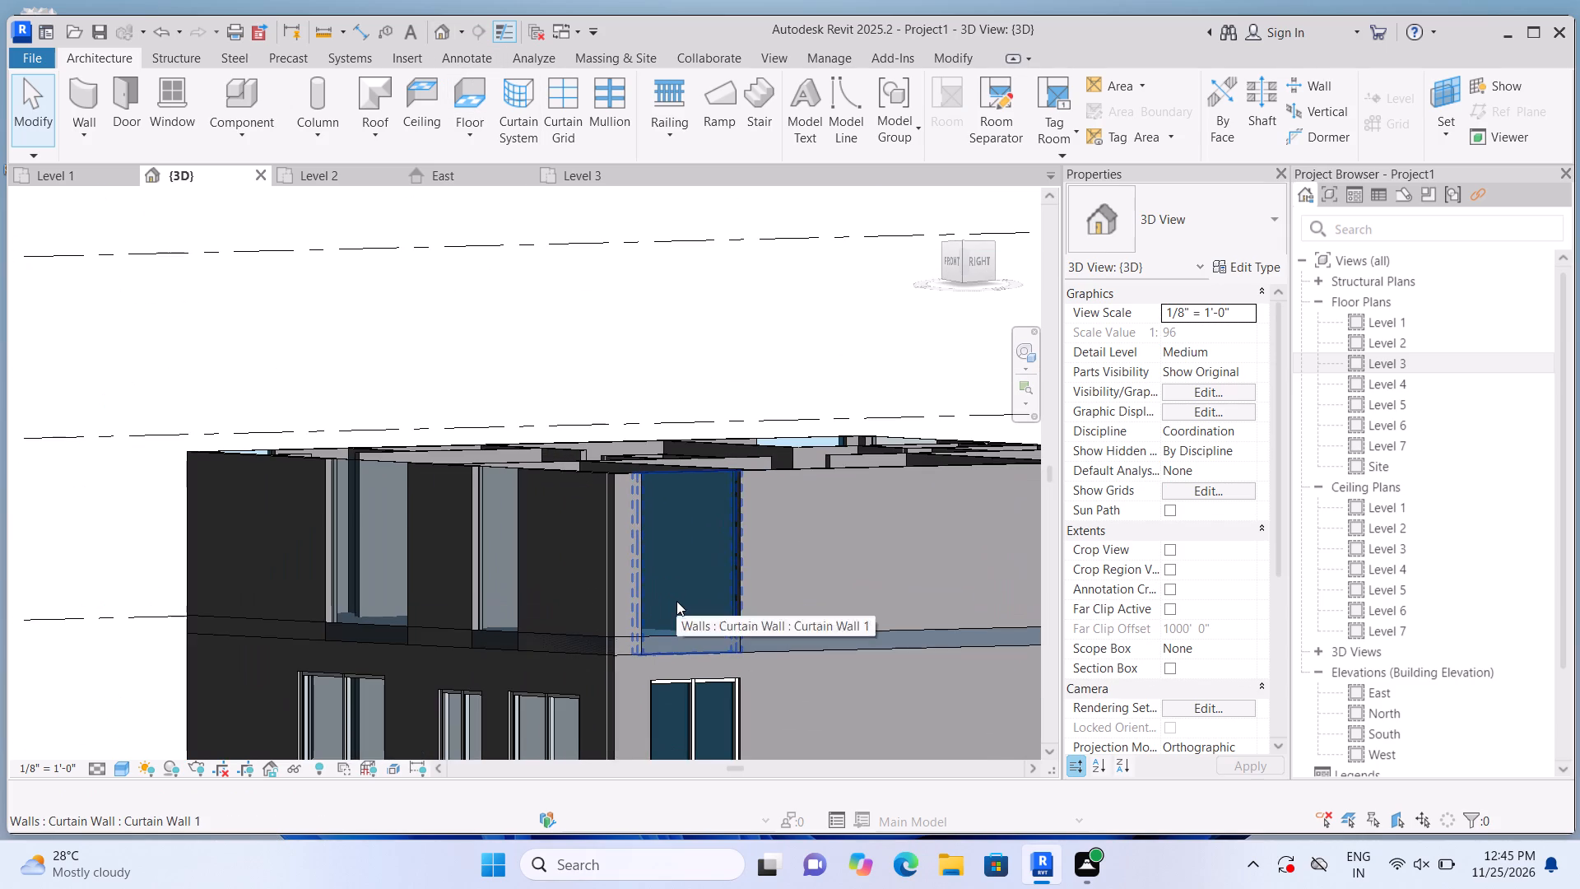
Open the Level 4 floor plan and set its underlay base level to Level 3.
double_click(1356, 379)
scroll(741, 420, down, 1)
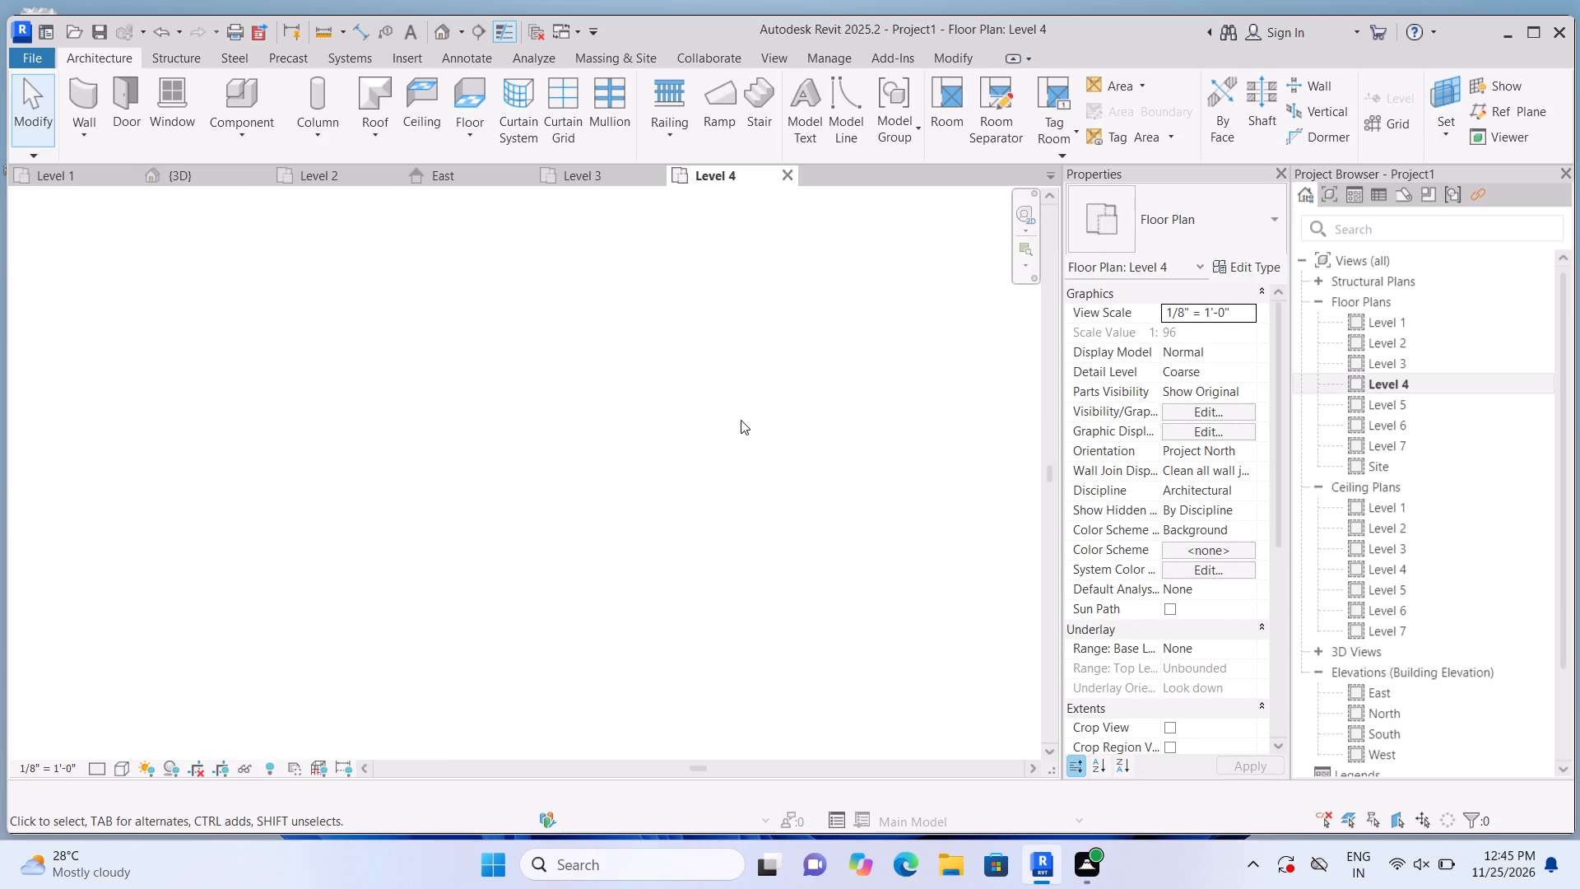
click(1260, 625)
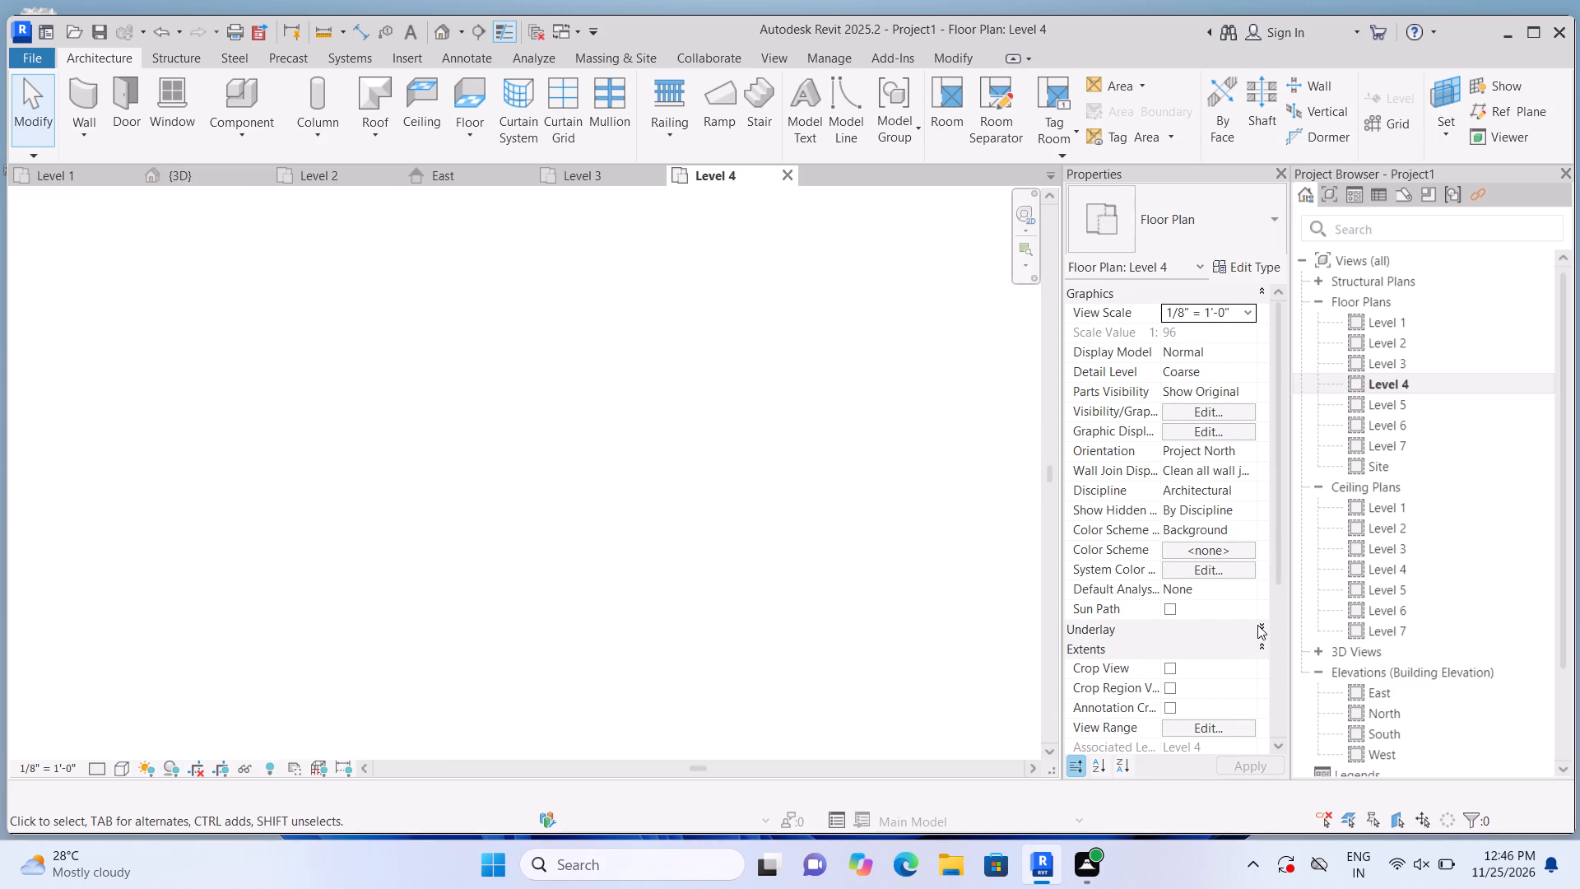
click(1262, 624)
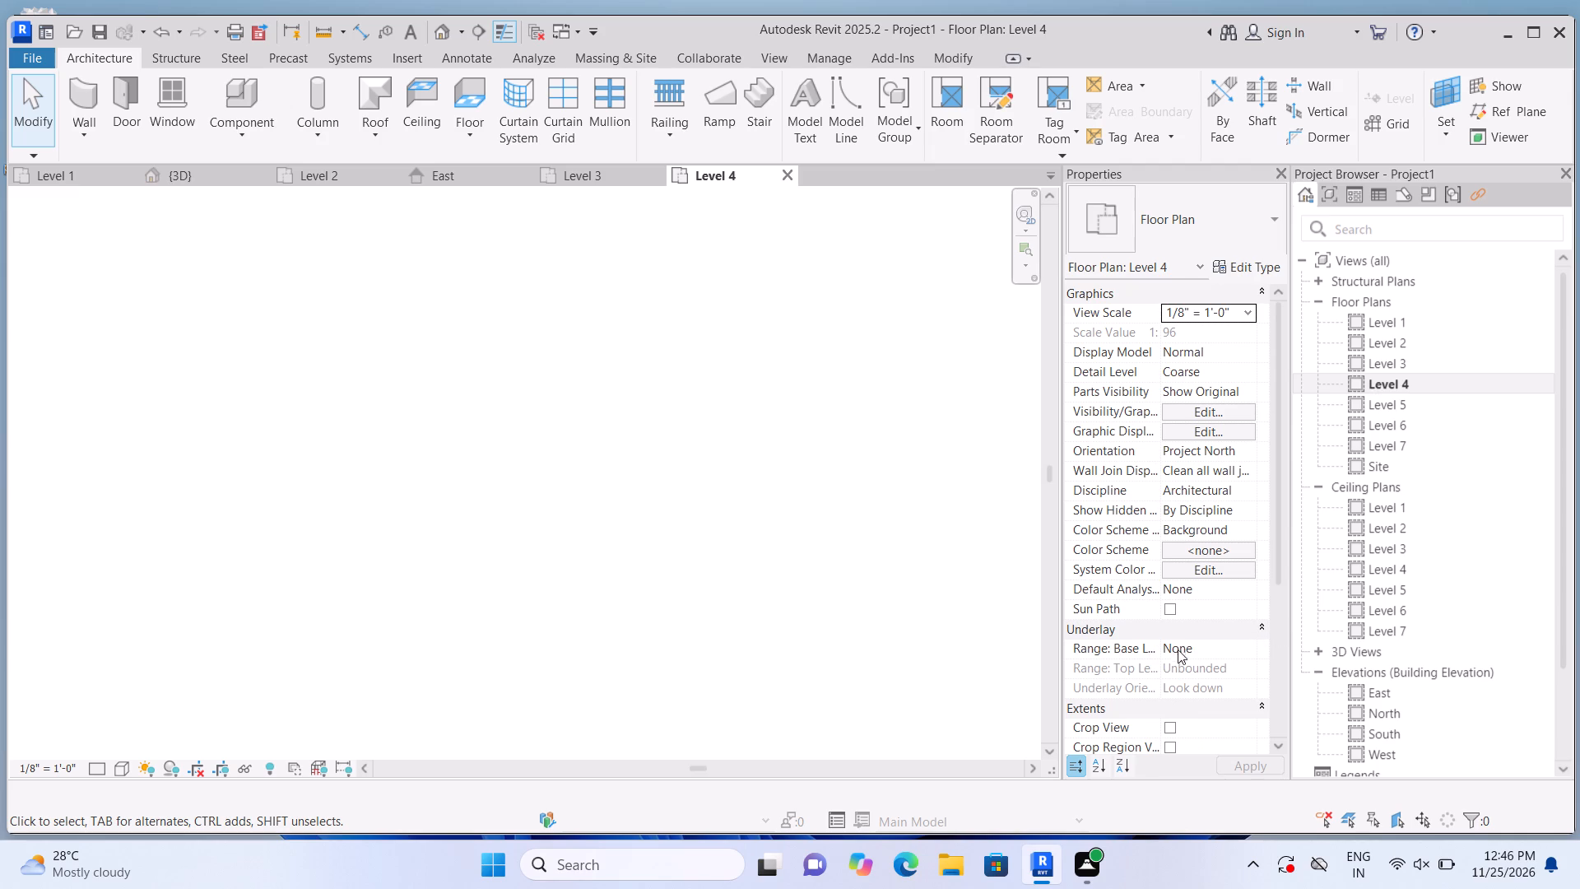
click(1236, 642)
click(1248, 647)
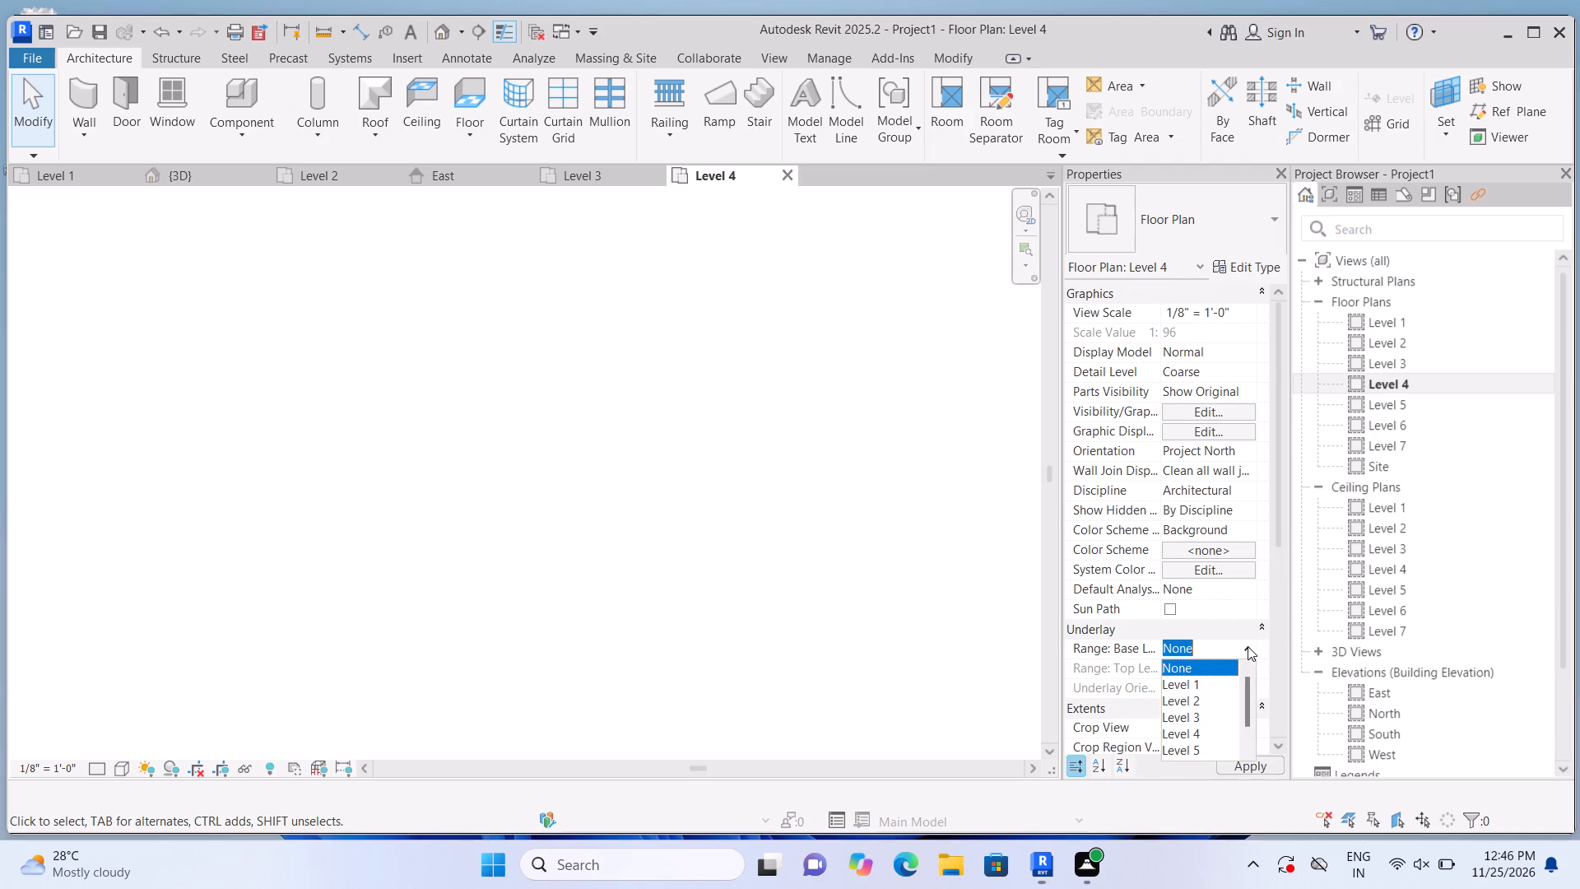
click(1192, 716)
click(1241, 774)
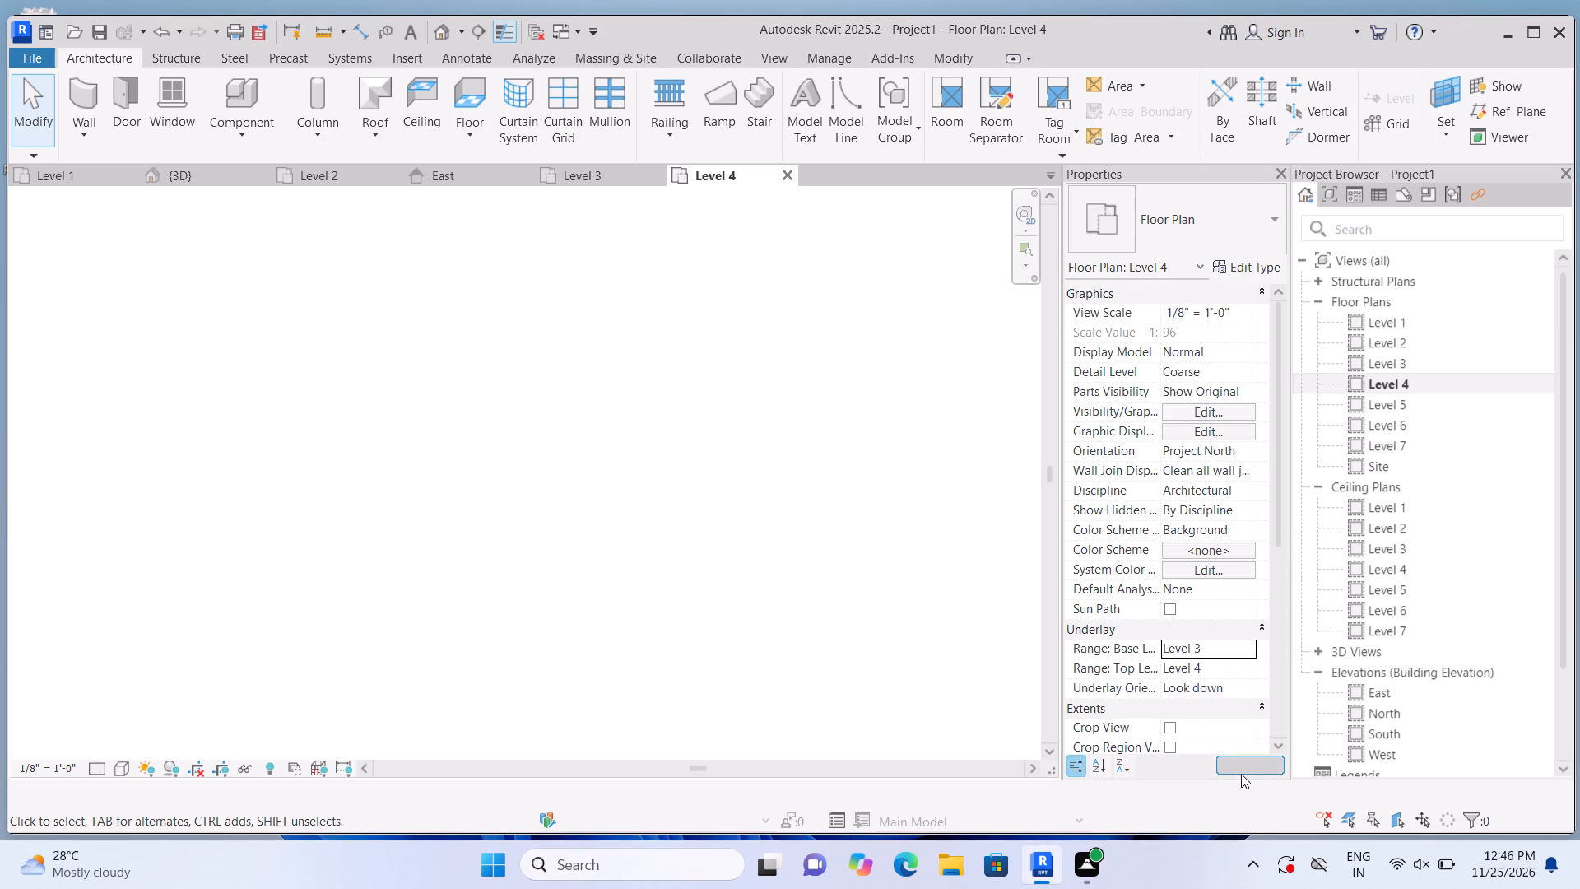
click(1239, 766)
Create a Generic - 12" footprint roof on Level 4 with a rectangular boundary along the outer faces of the exterior walls.
middle_drag(531, 368, 579, 573)
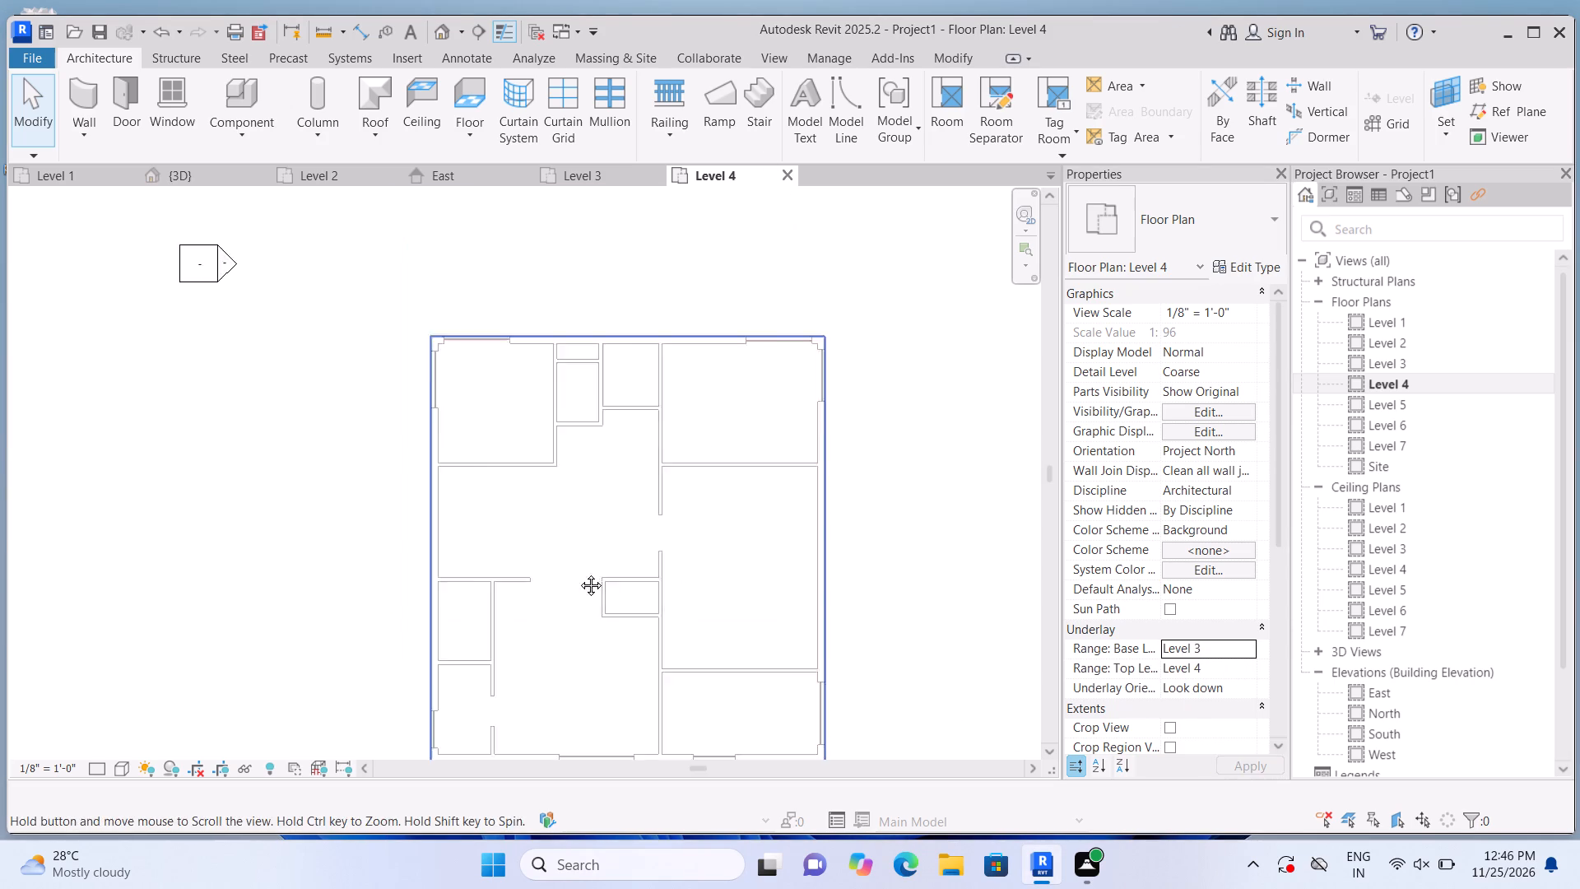
middle_drag(579, 573, 579, 574)
scroll(541, 505, up, 7)
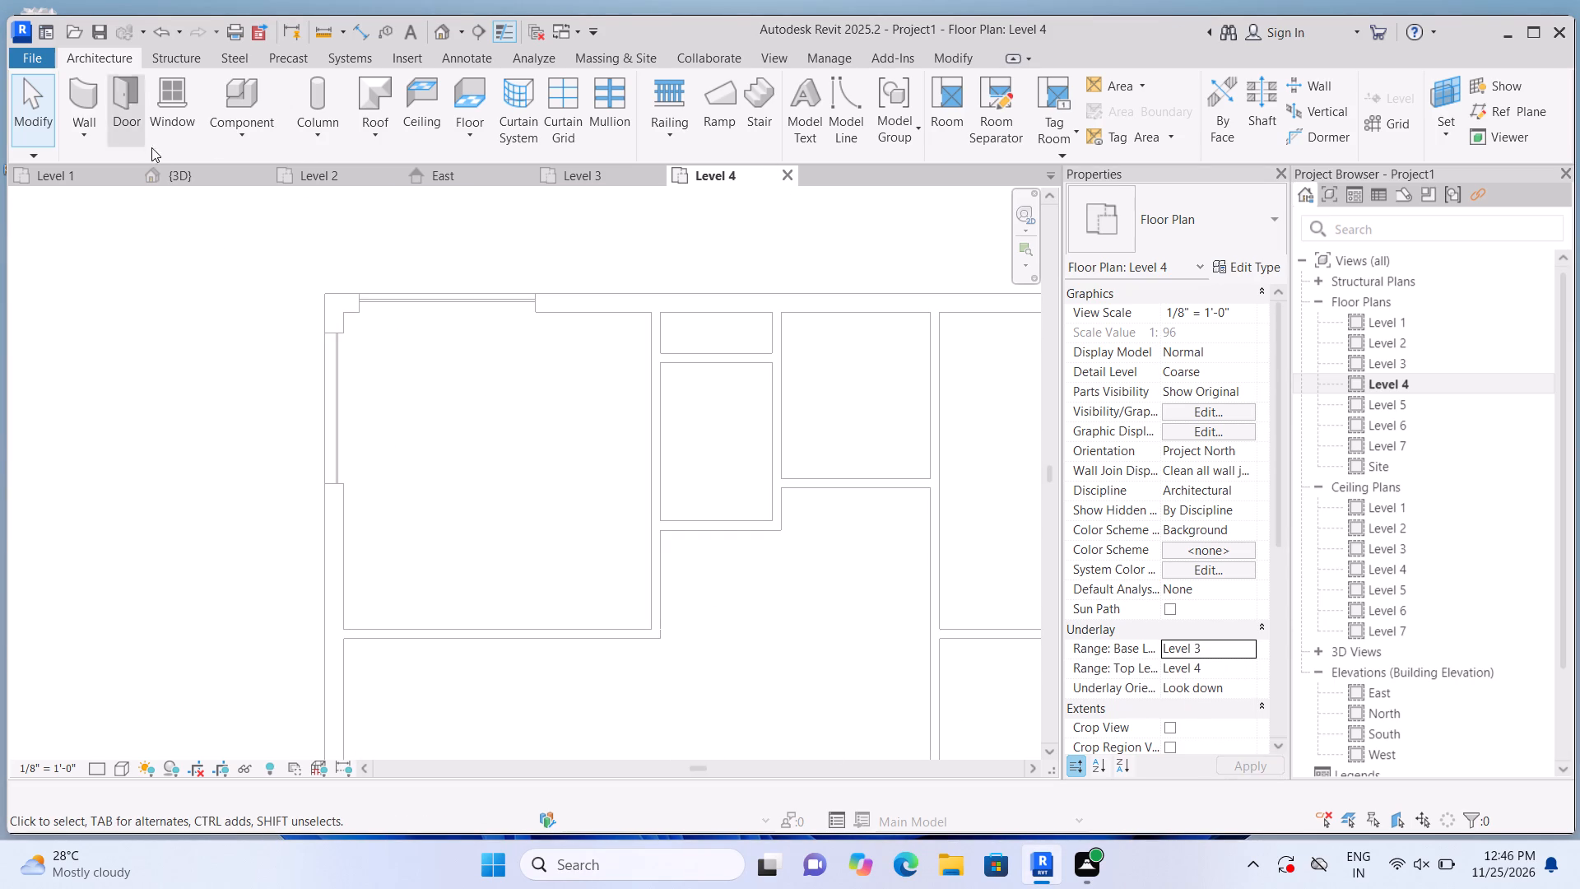
click(372, 132)
click(387, 174)
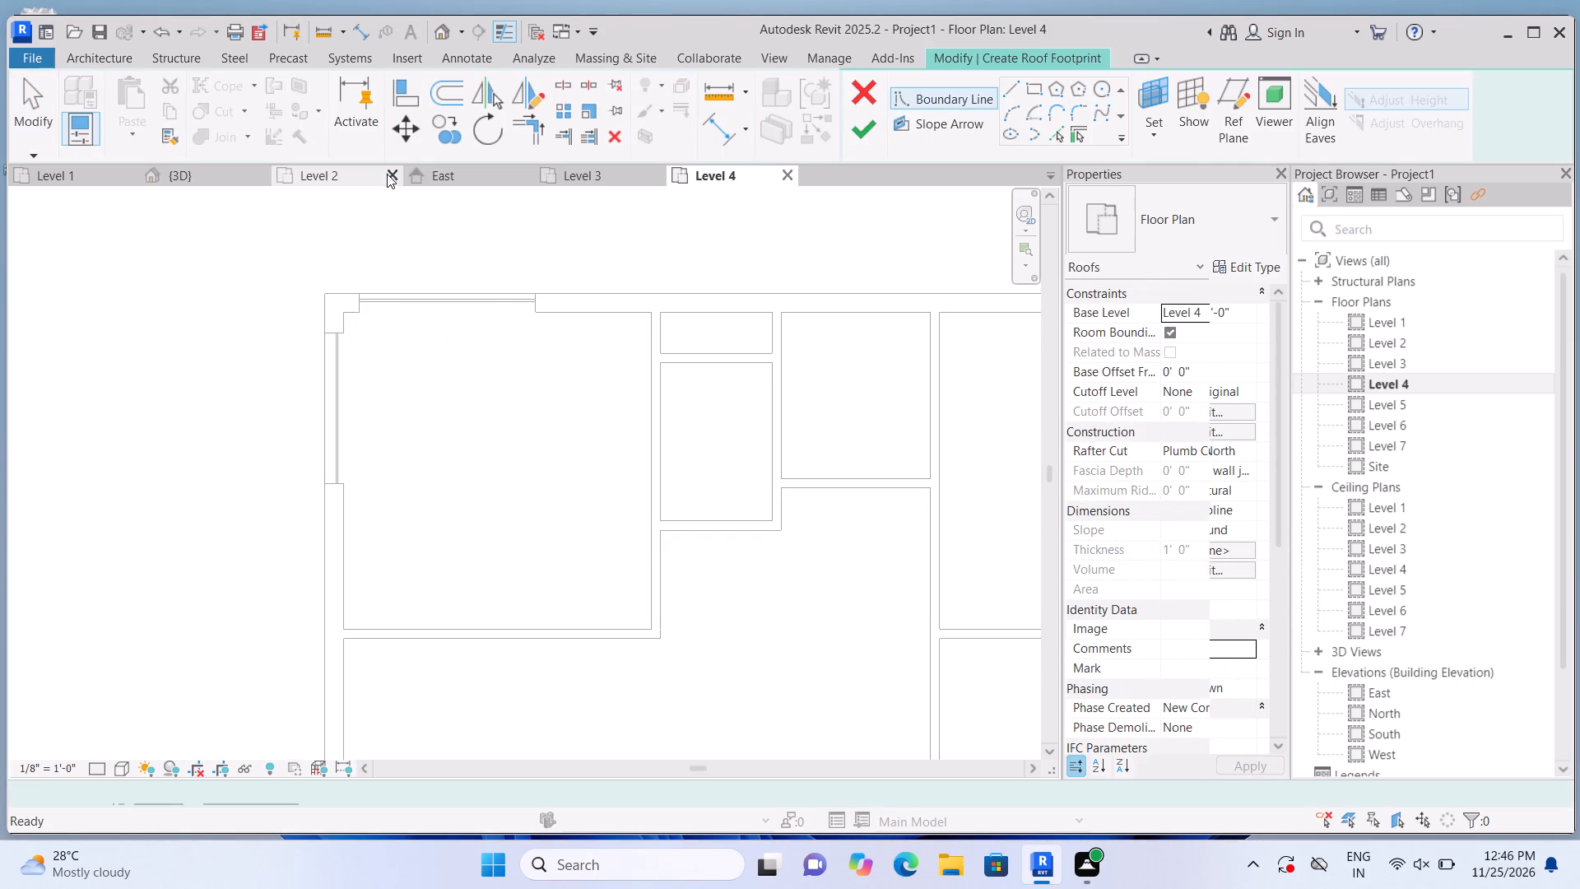
click(1035, 89)
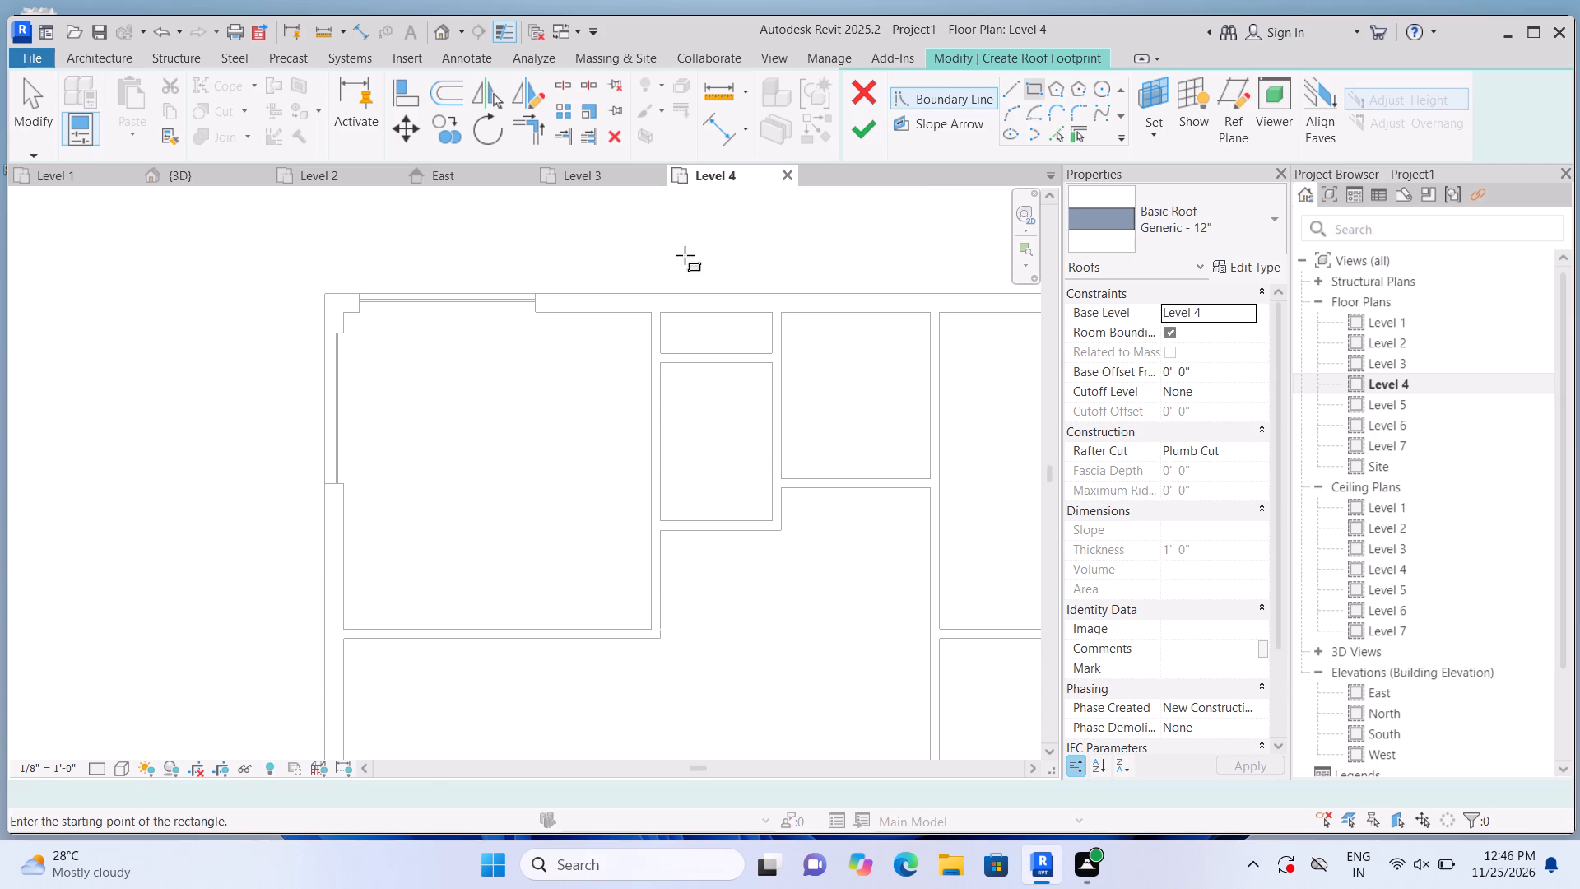
scroll(431, 267, up, 1)
click(313, 292)
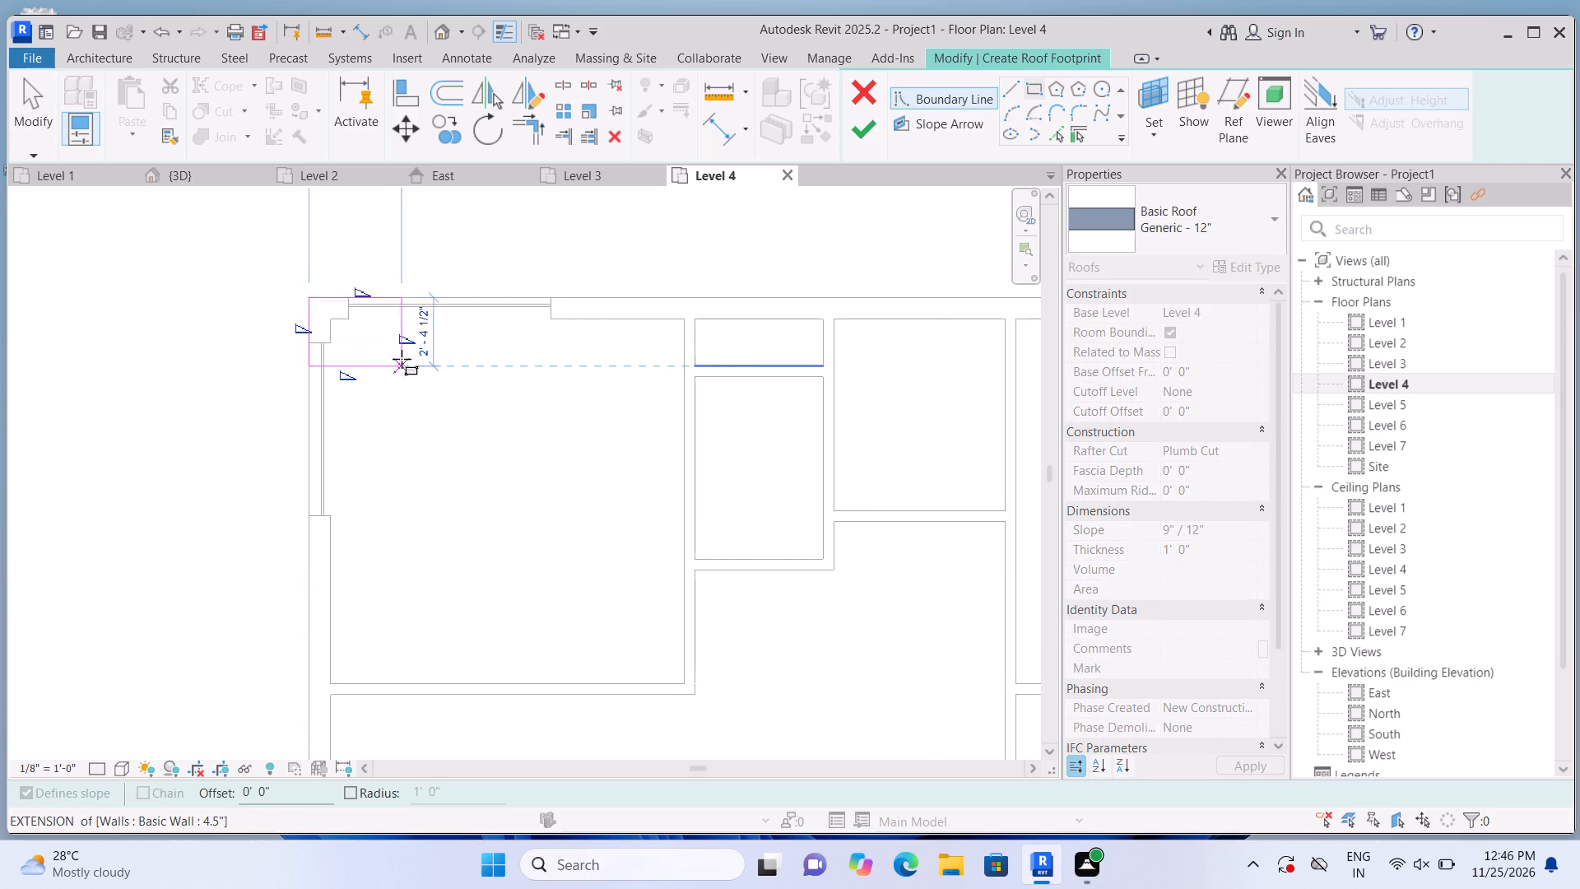
scroll(402, 361, down, 8)
middle_drag(718, 652, 689, 477)
scroll(766, 552, up, 6)
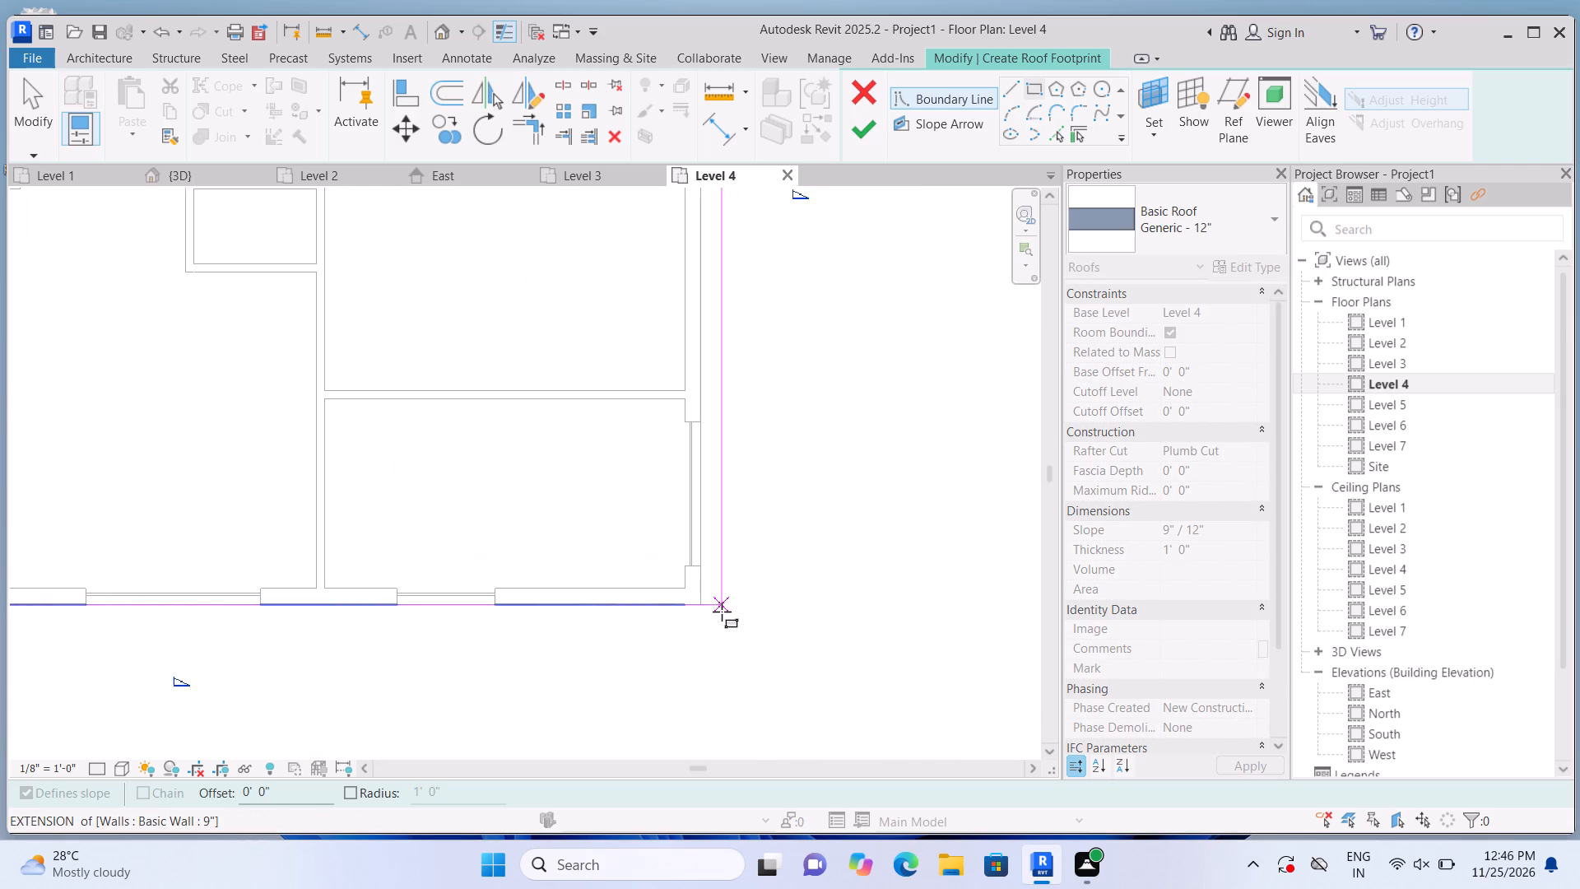
click(709, 608)
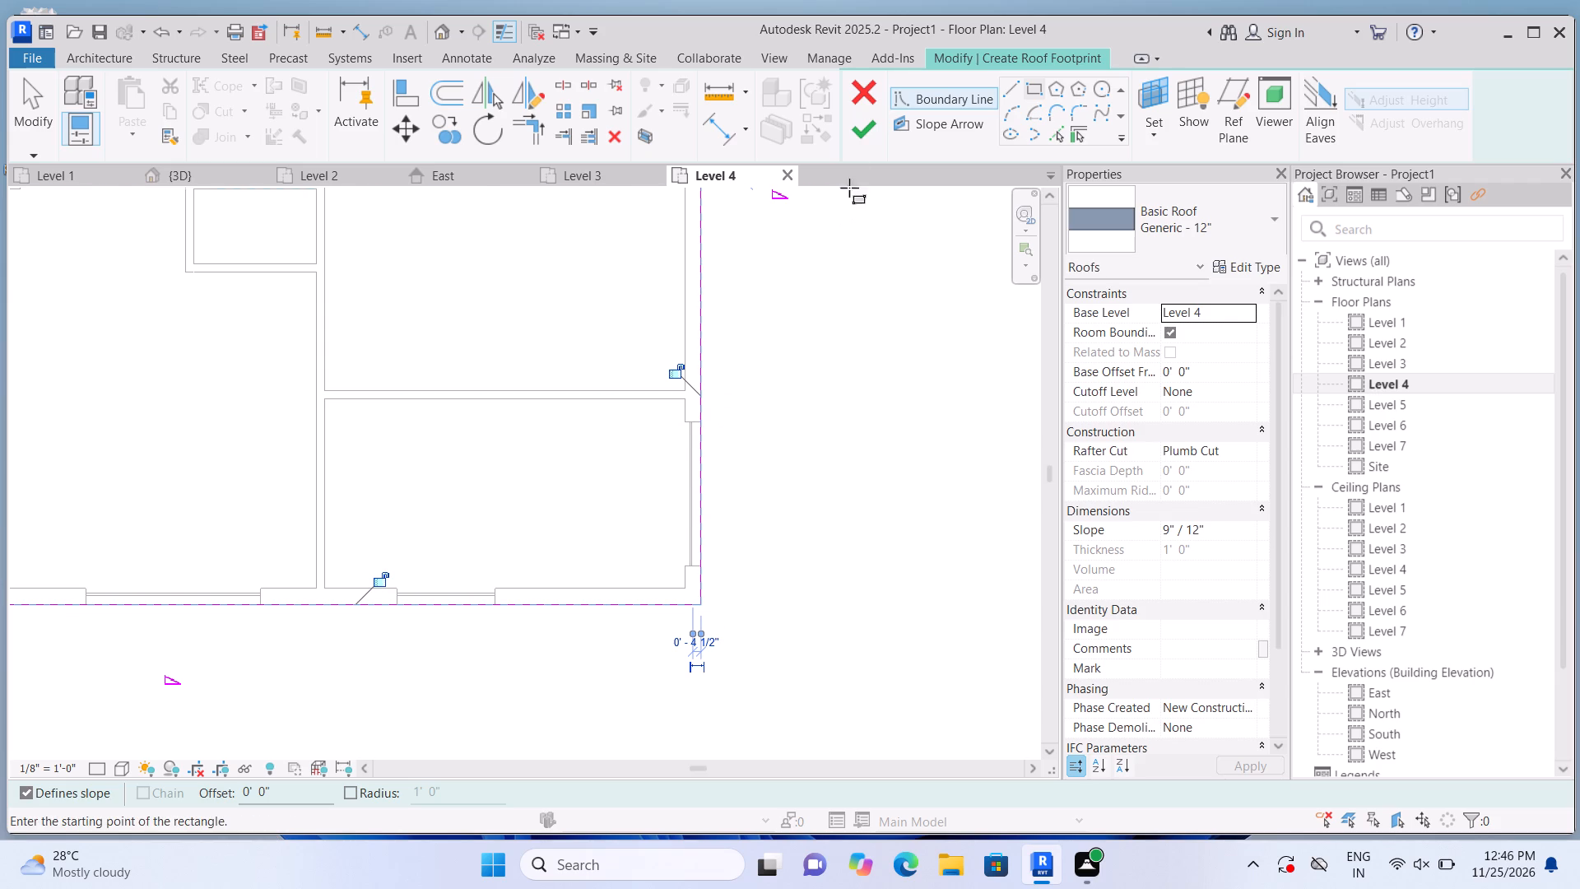
click(862, 122)
scroll(785, 558, down, 6)
middle_drag(806, 514, 772, 663)
scroll(772, 663, up, 1)
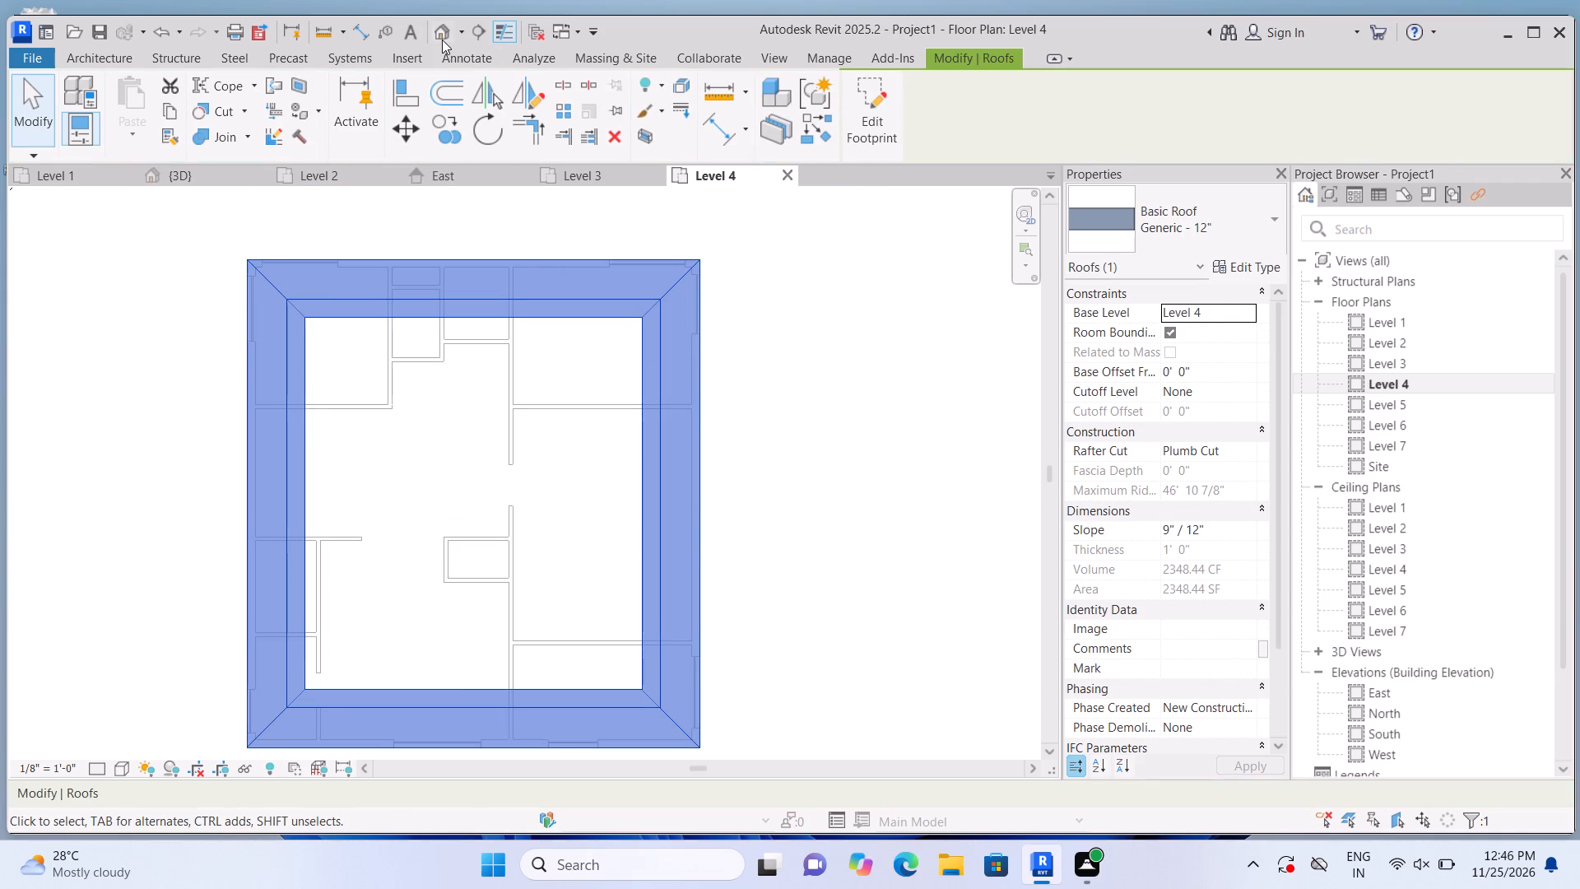
In the 3D view, flatten the Level 4 roof by setting its slope to 0" / 12".
click(441, 36)
scroll(527, 535, down, 5)
scroll(653, 608, up, 1)
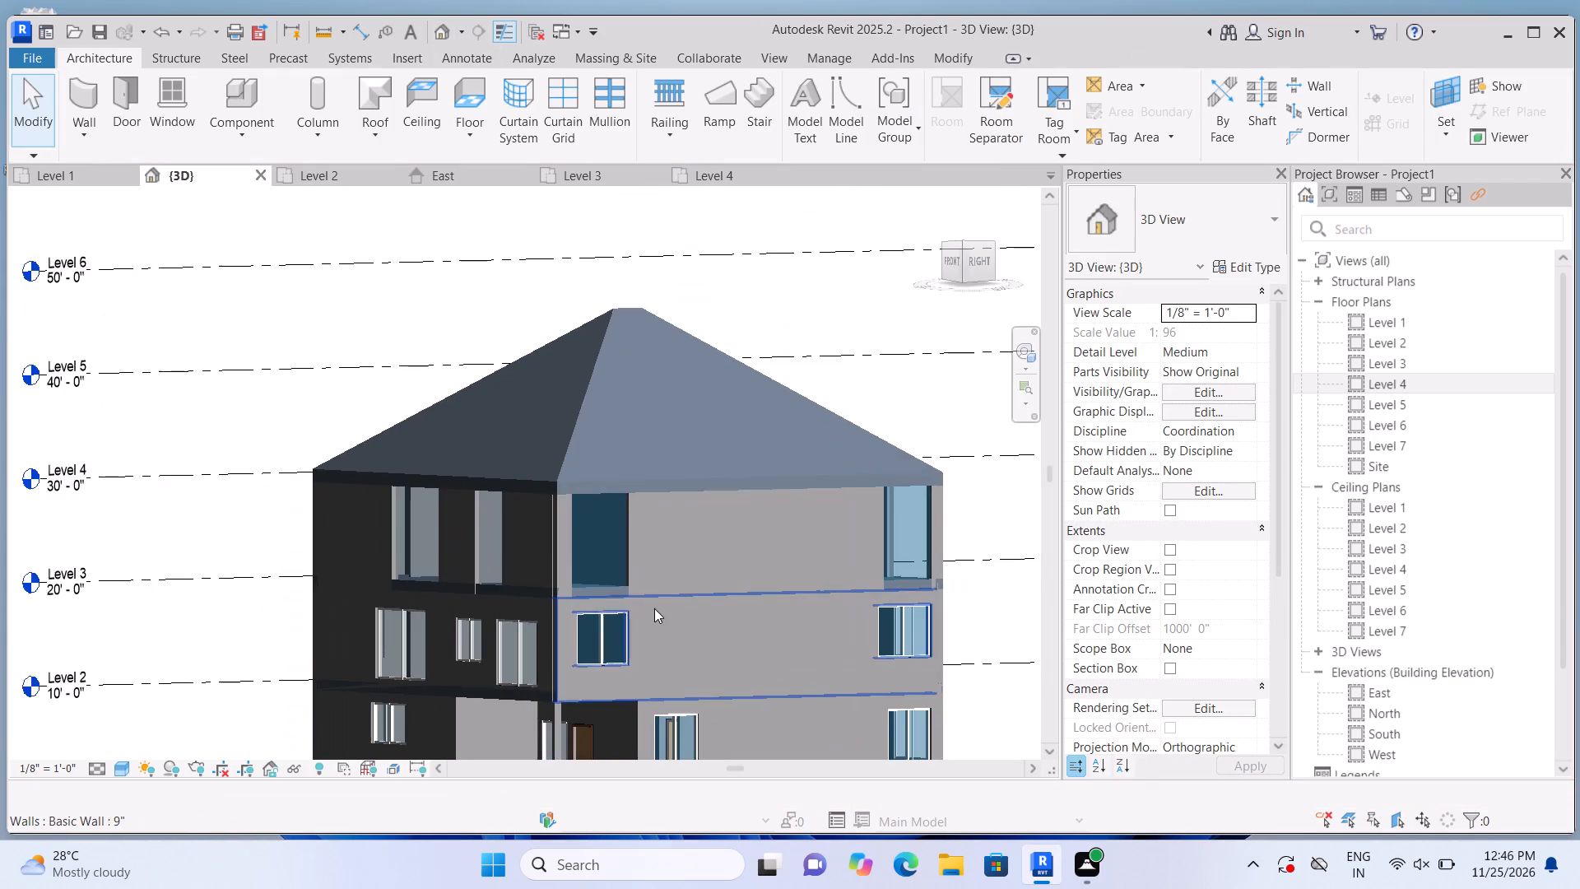
scroll(661, 586, up, 1)
double_click(658, 415)
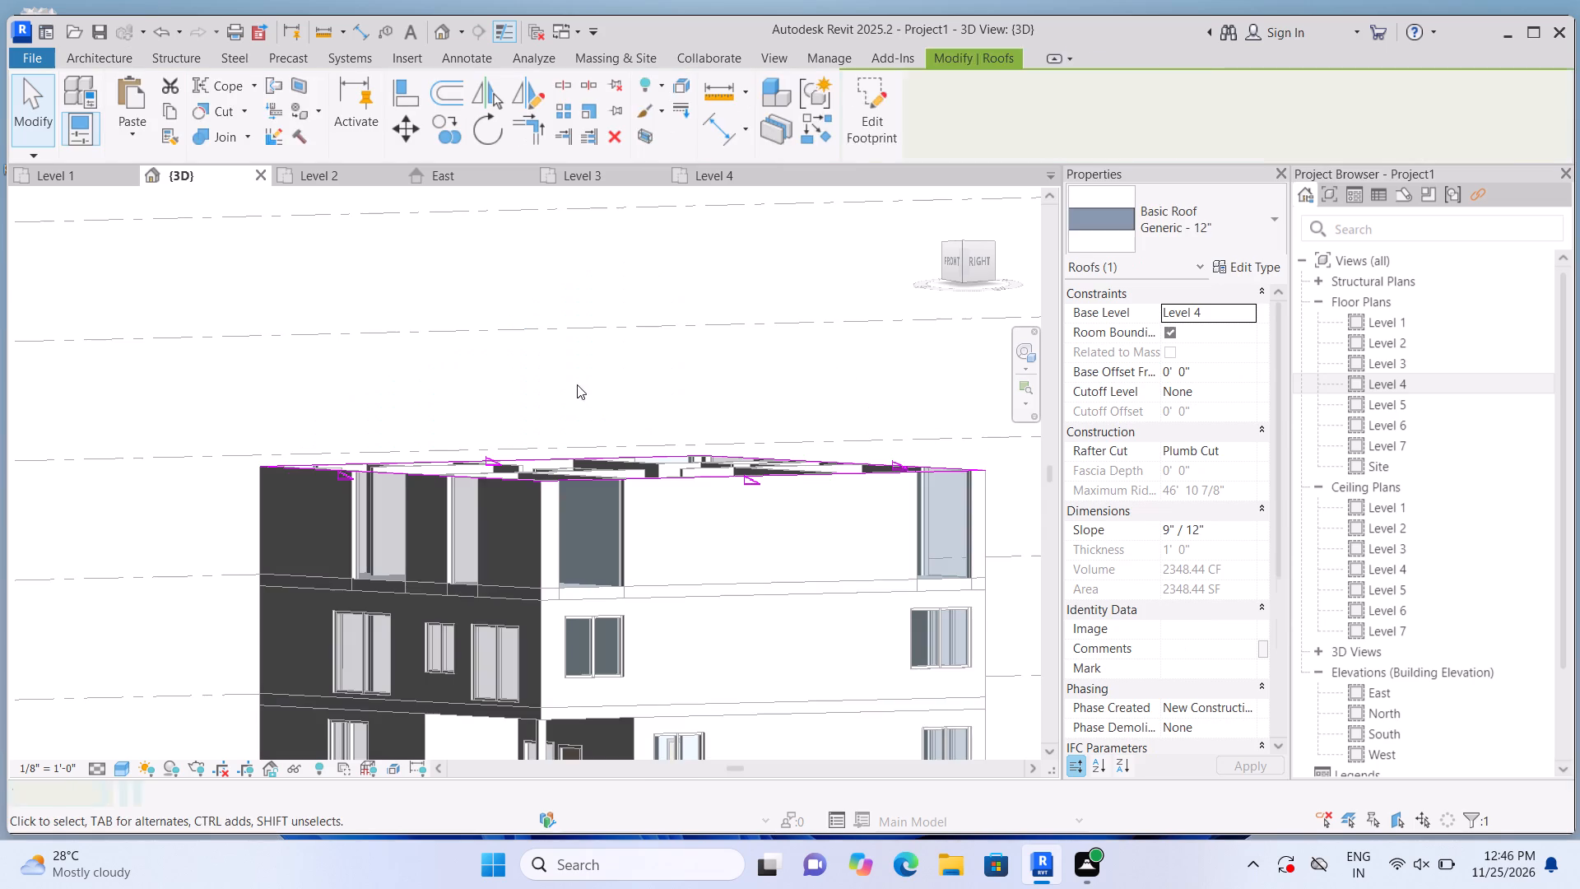
click(856, 129)
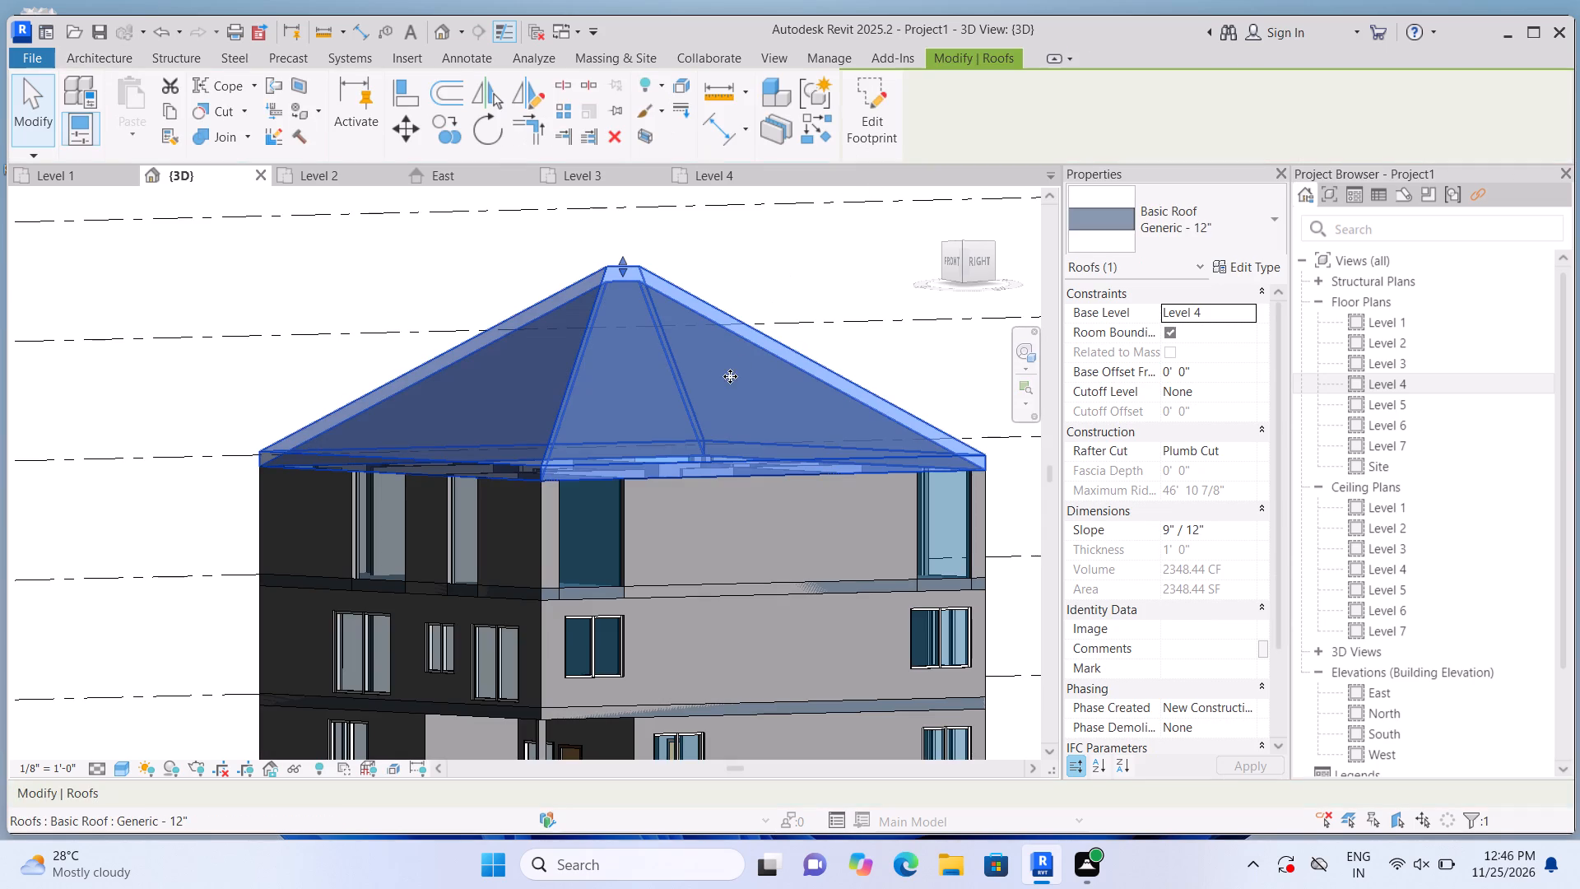
click(1231, 529)
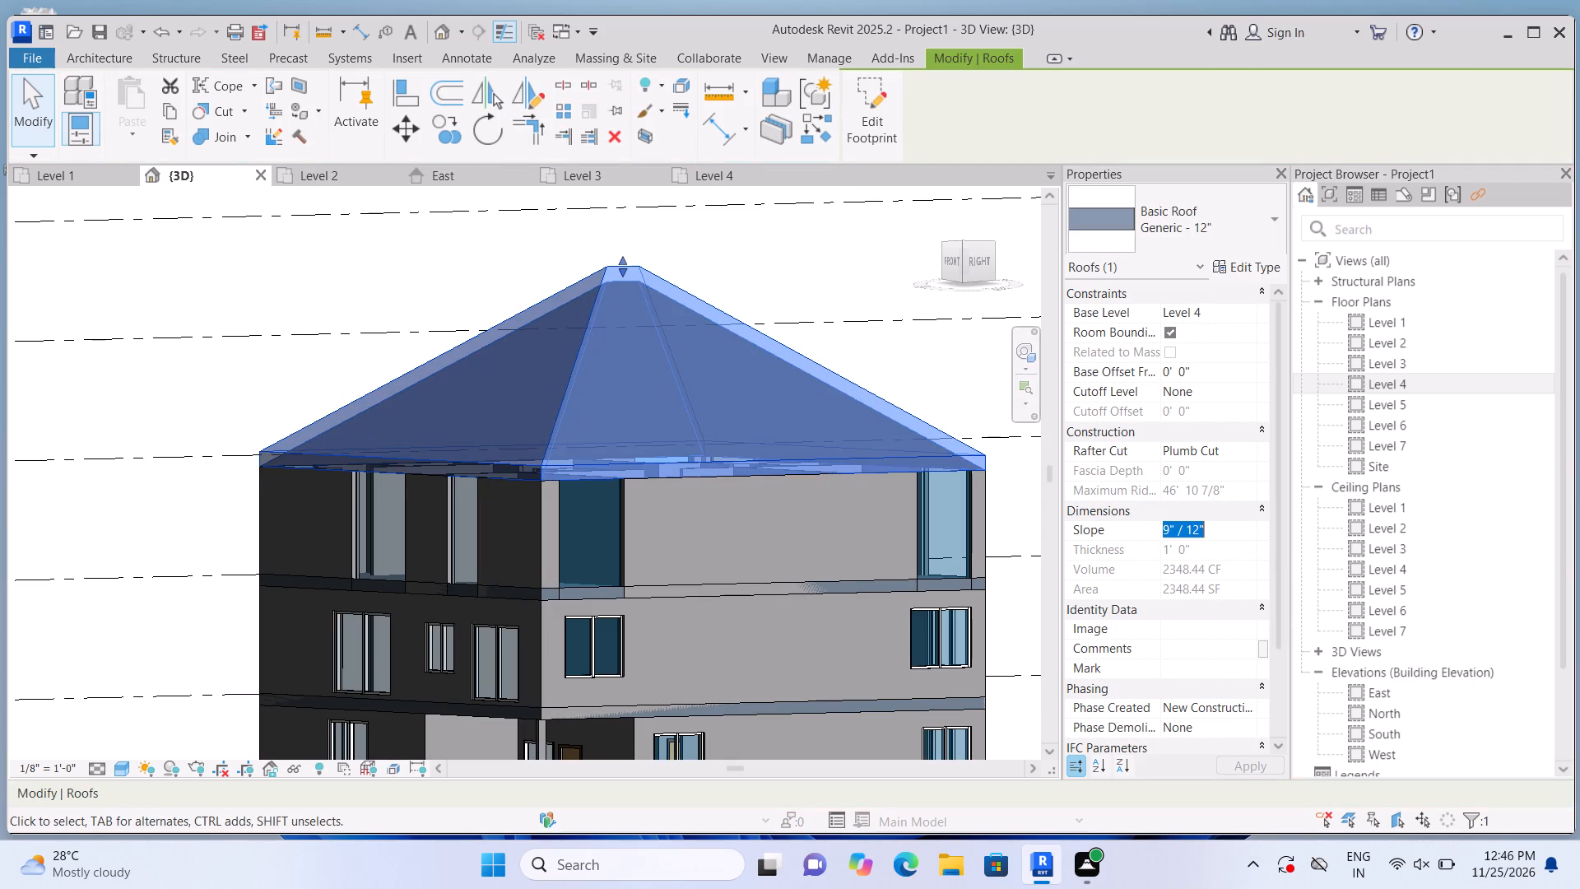
key(BackSpace)
key(0)
key(Return)
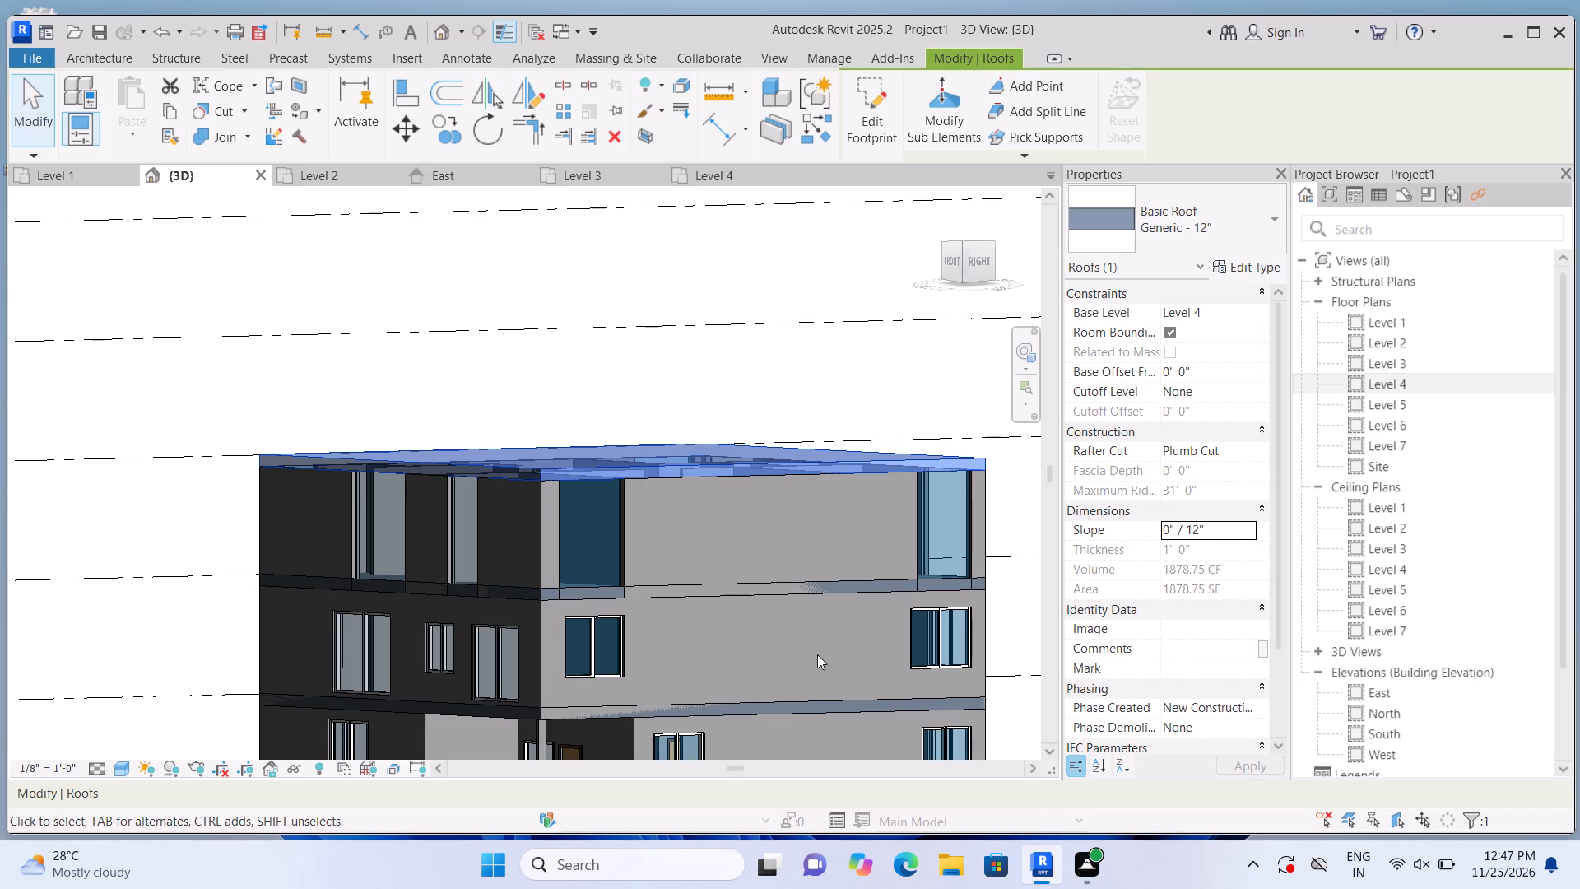
click(758, 400)
Inspect the flat-roofed house in 3D from the front and right sides, including the Level 3 corner glazing.
scroll(767, 386, down, 5)
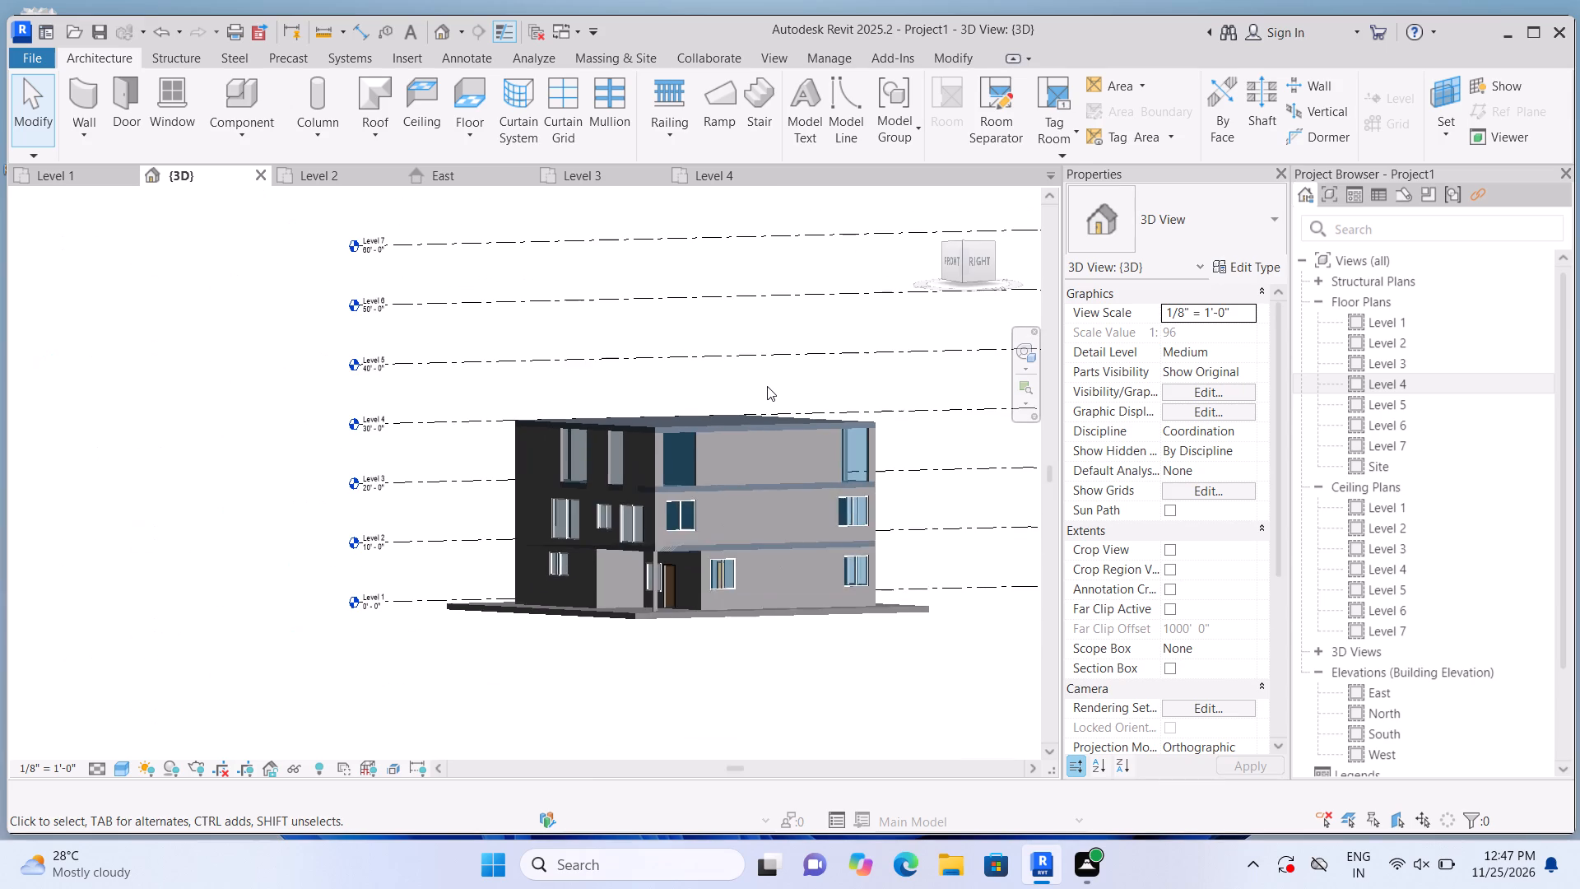
middle_drag(529, 685, 644, 710)
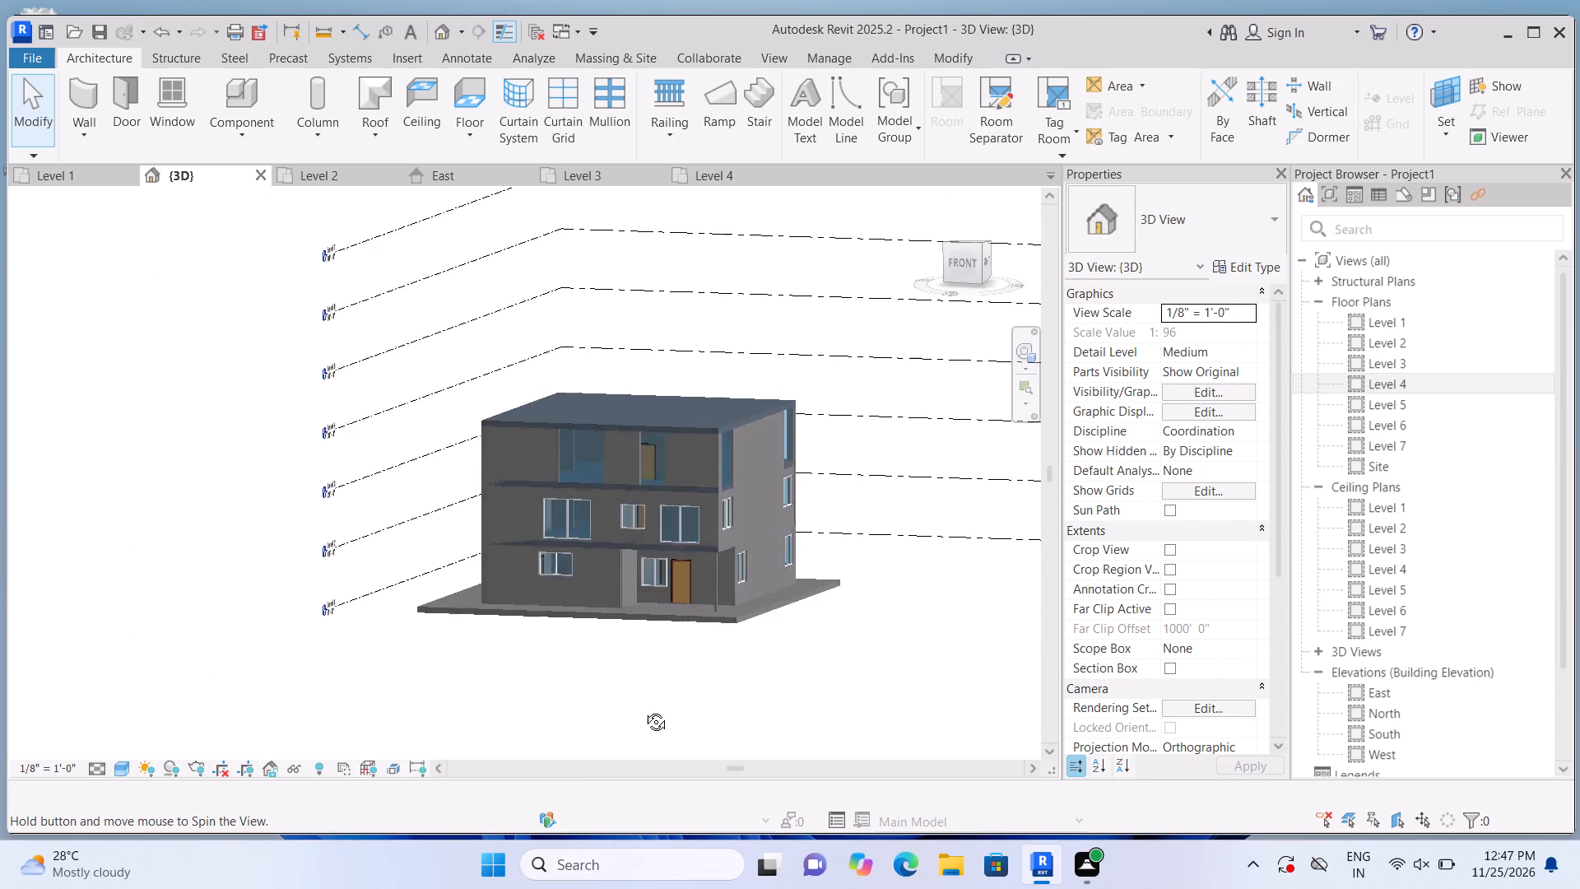
middle_drag(644, 710, 563, 720)
scroll(551, 707, up, 1)
middle_drag(715, 702, 617, 737)
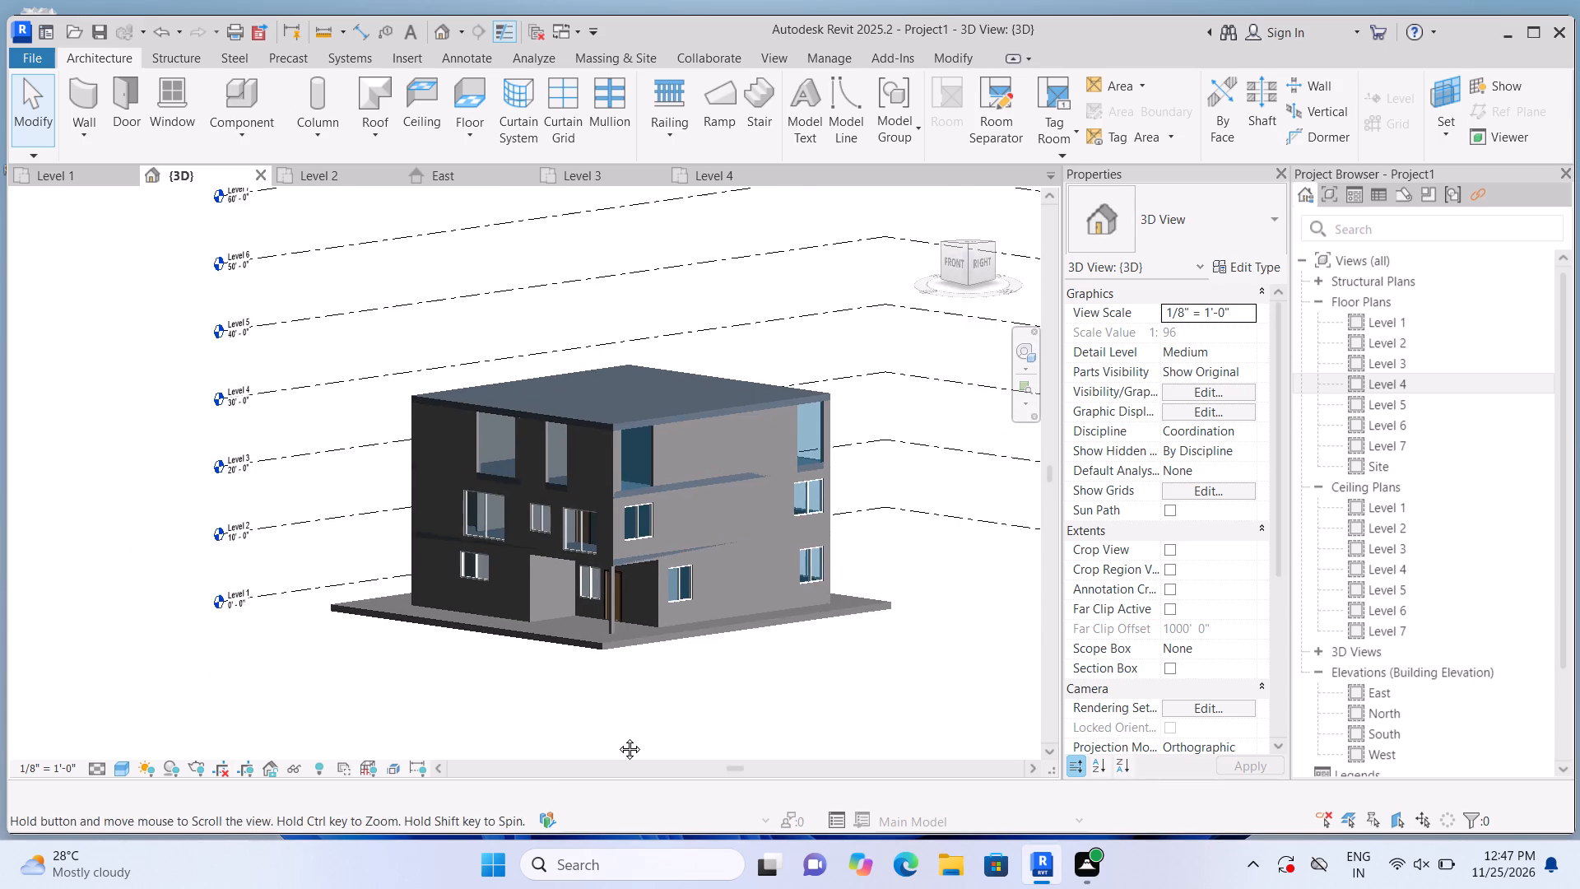
middle_drag(617, 737, 616, 737)
scroll(671, 542, up, 2)
scroll(670, 449, up, 2)
scroll(572, 376, up, 3)
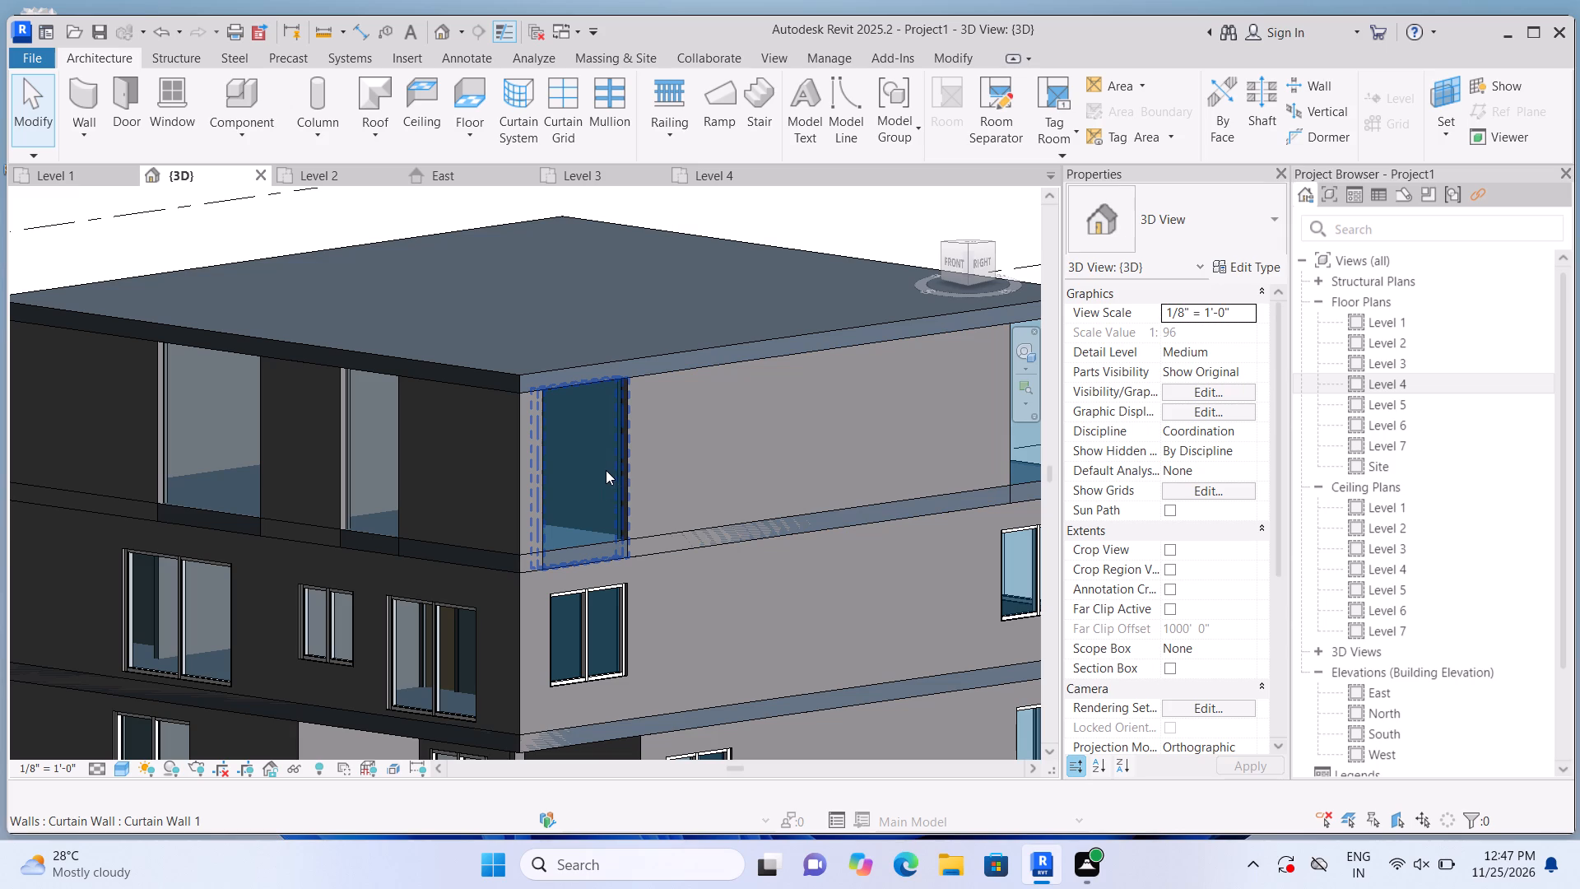
scroll(606, 470, down, 3)
scroll(608, 473, up, 5)
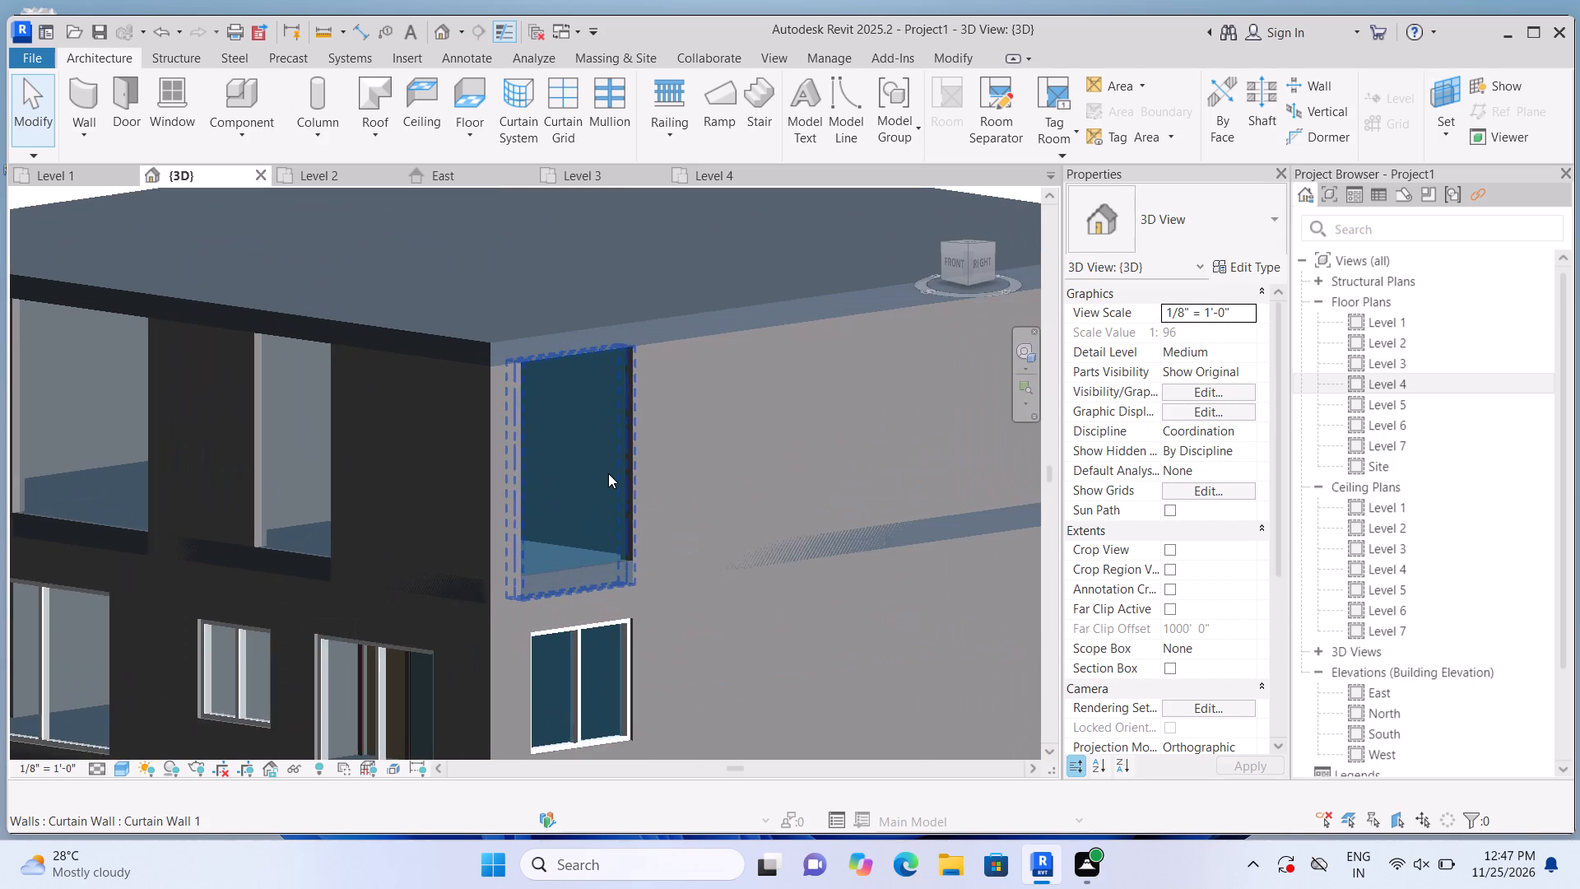
Shorten the Level 3 east curtain wall at the south-east corner to a base offset of about 3'-8" and height of about 5'-0".
click(608, 473)
scroll(605, 541, up, 2)
scroll(580, 616, up, 1)
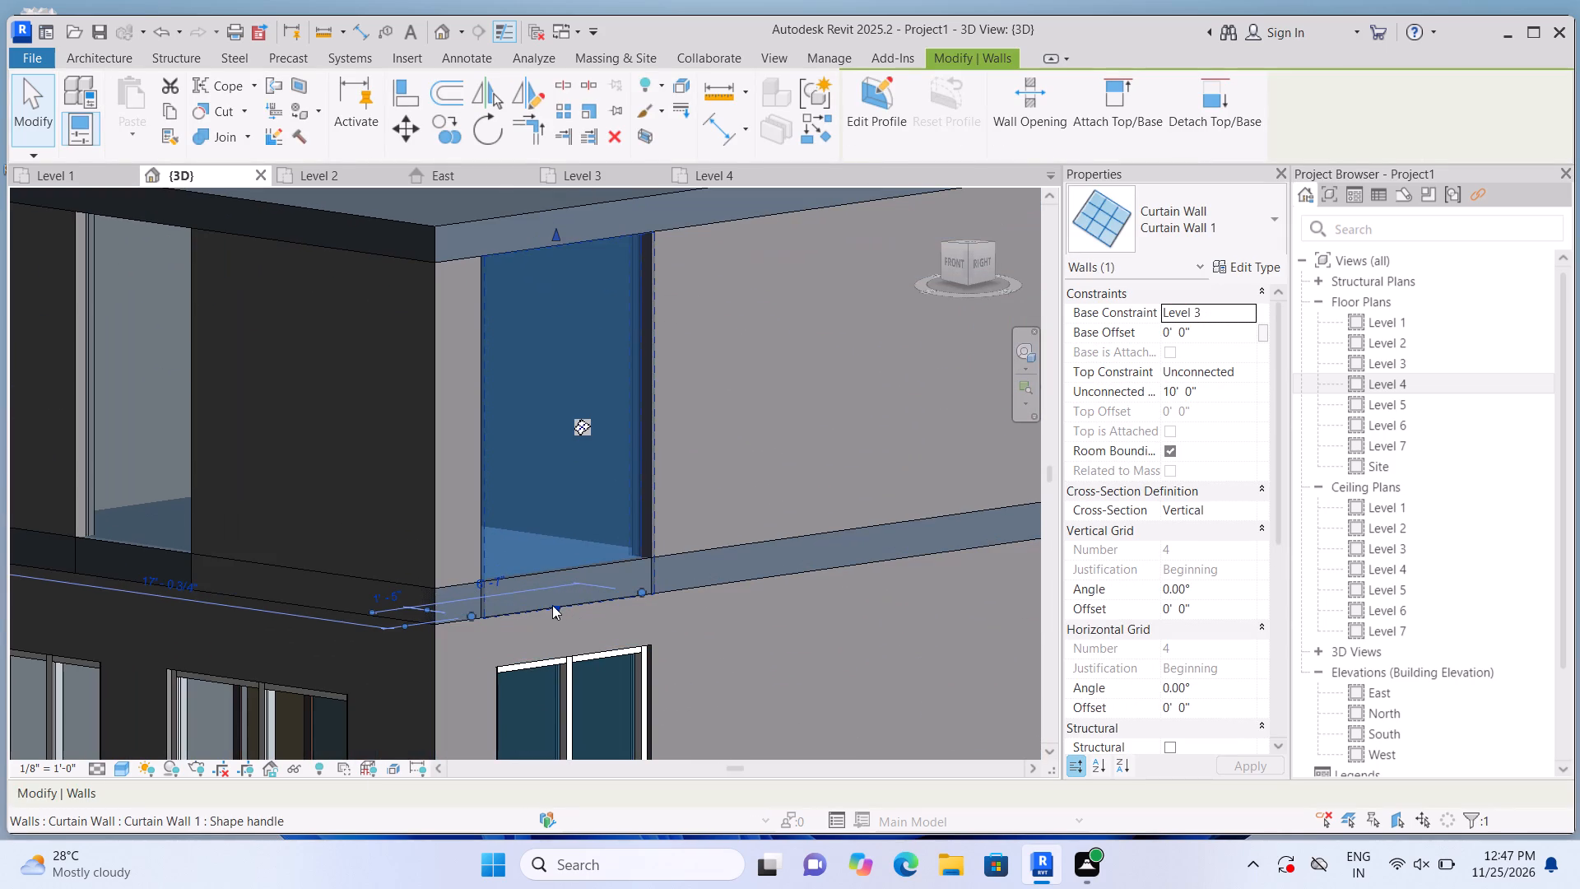
drag(552, 605, 583, 472)
scroll(583, 474, down, 3)
scroll(569, 345, up, 5)
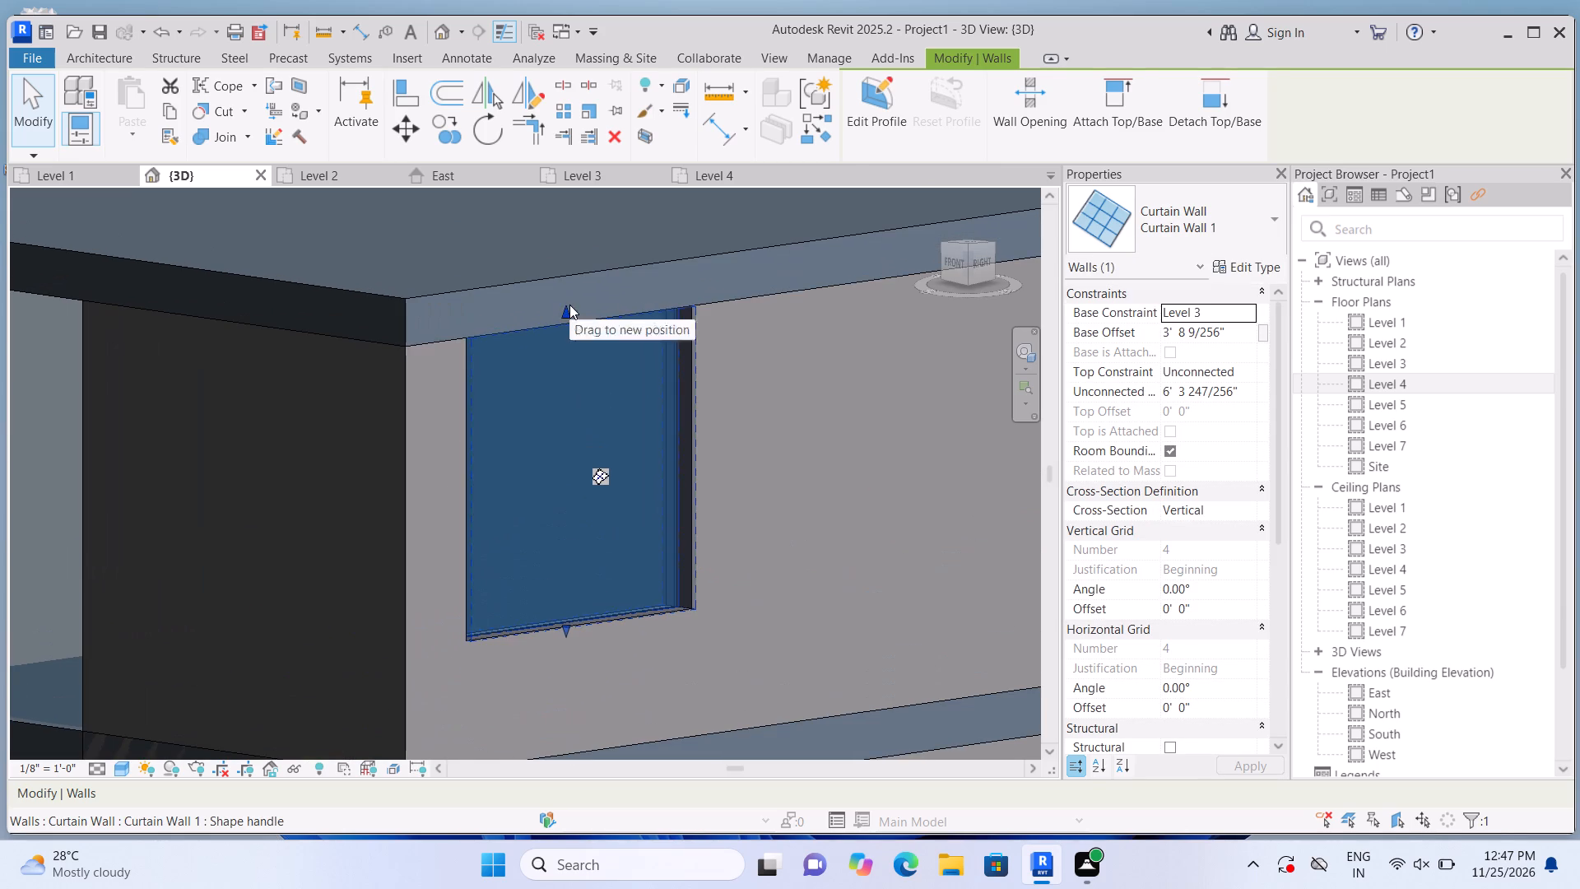
drag(569, 305, 574, 385)
scroll(576, 403, down, 4)
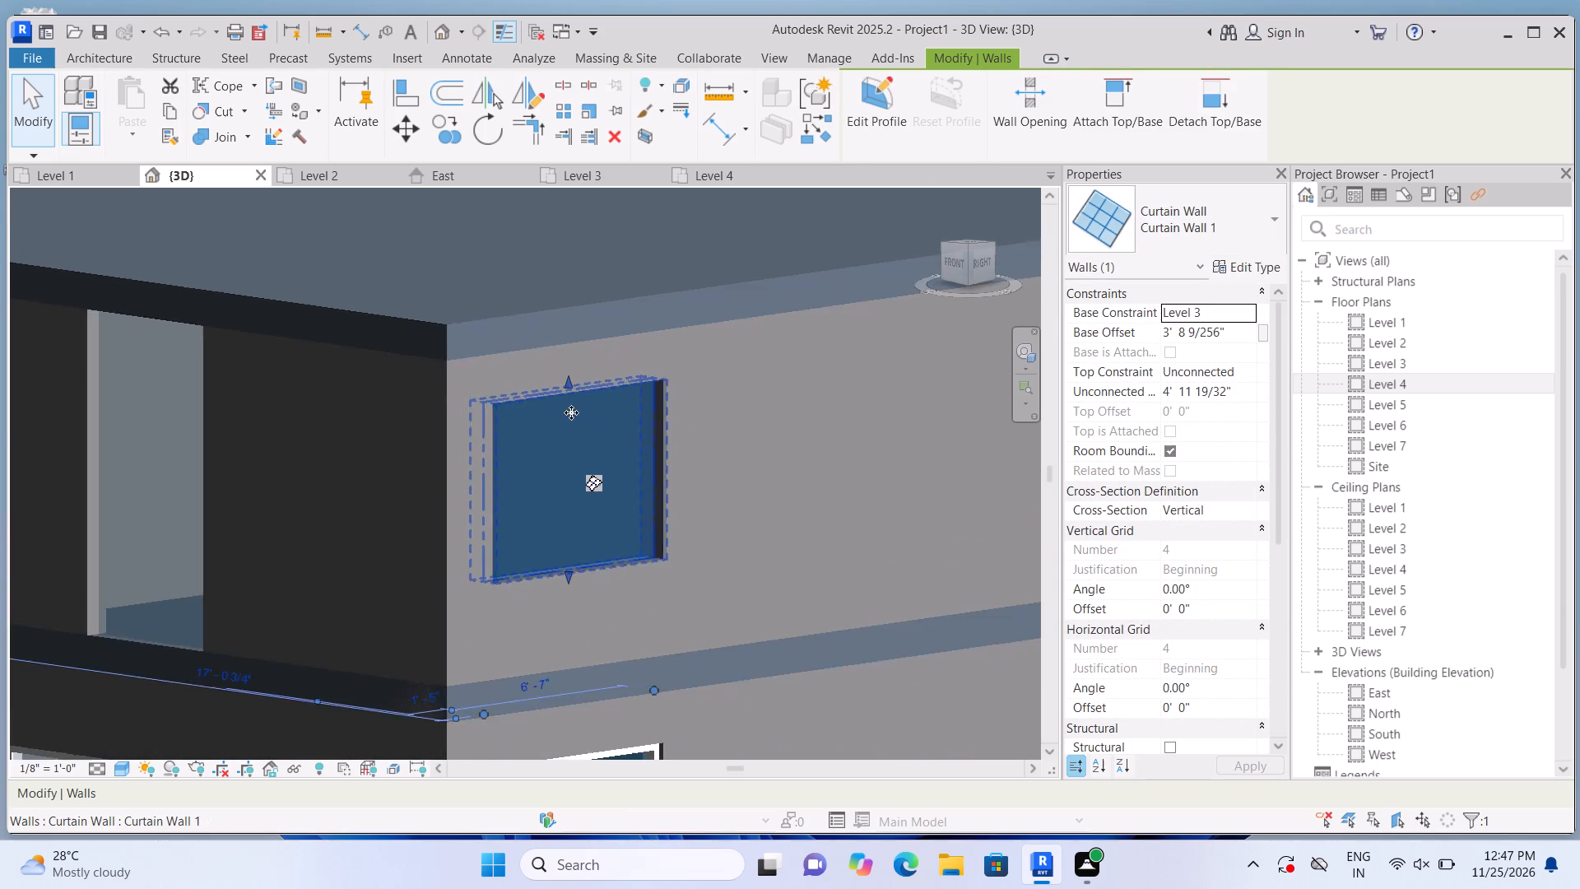
Add a vertical curtain grid line through the middle of the shortened south-east corner curtain wall, across all segments.
click(103, 56)
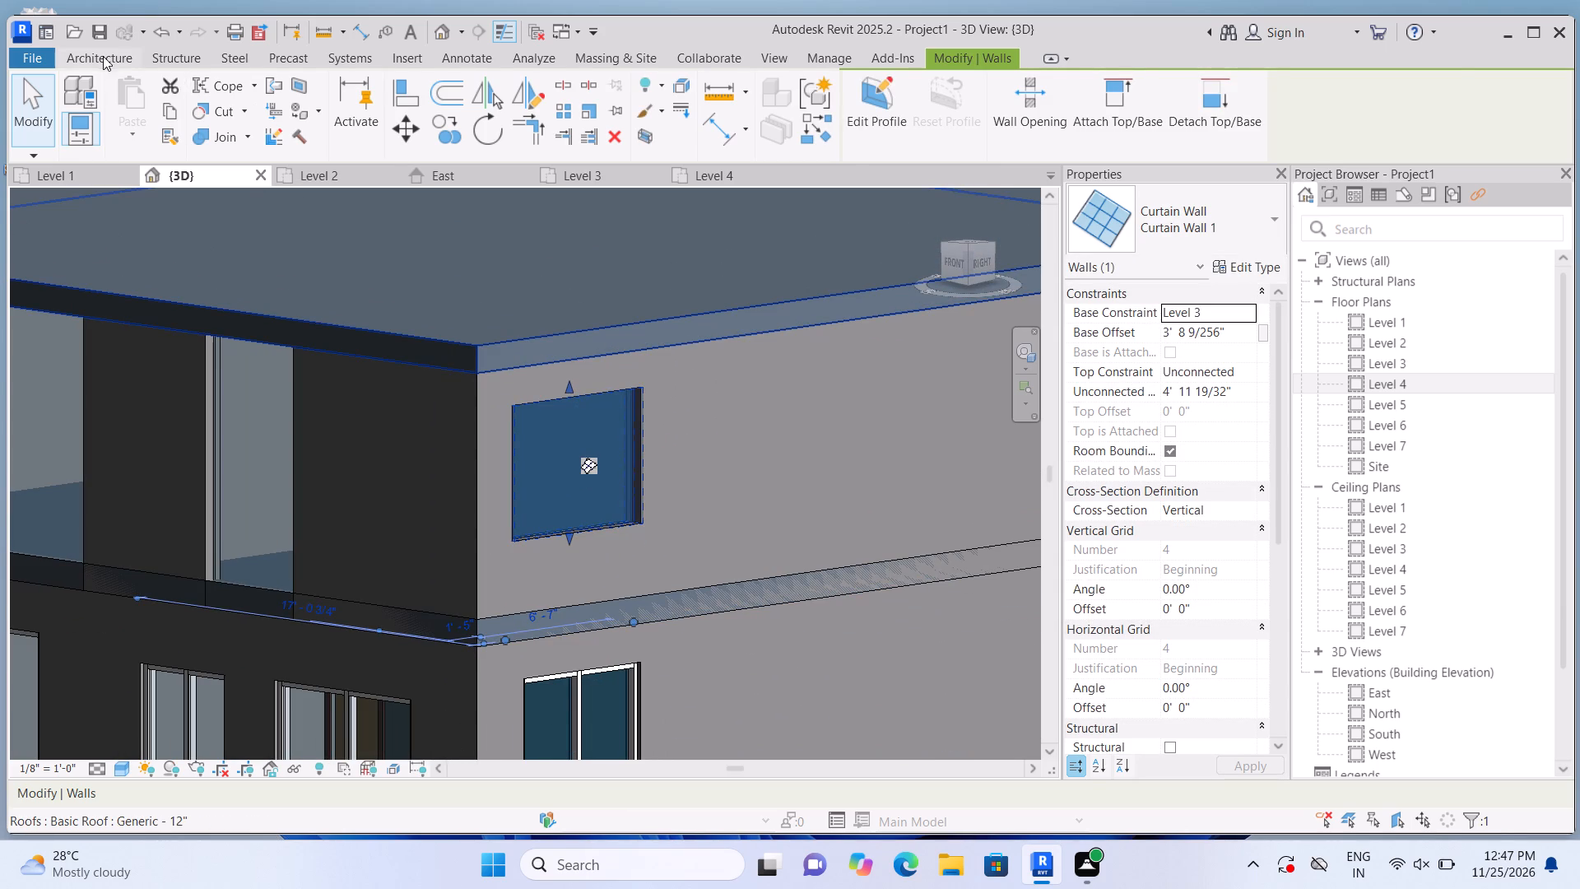
click(570, 131)
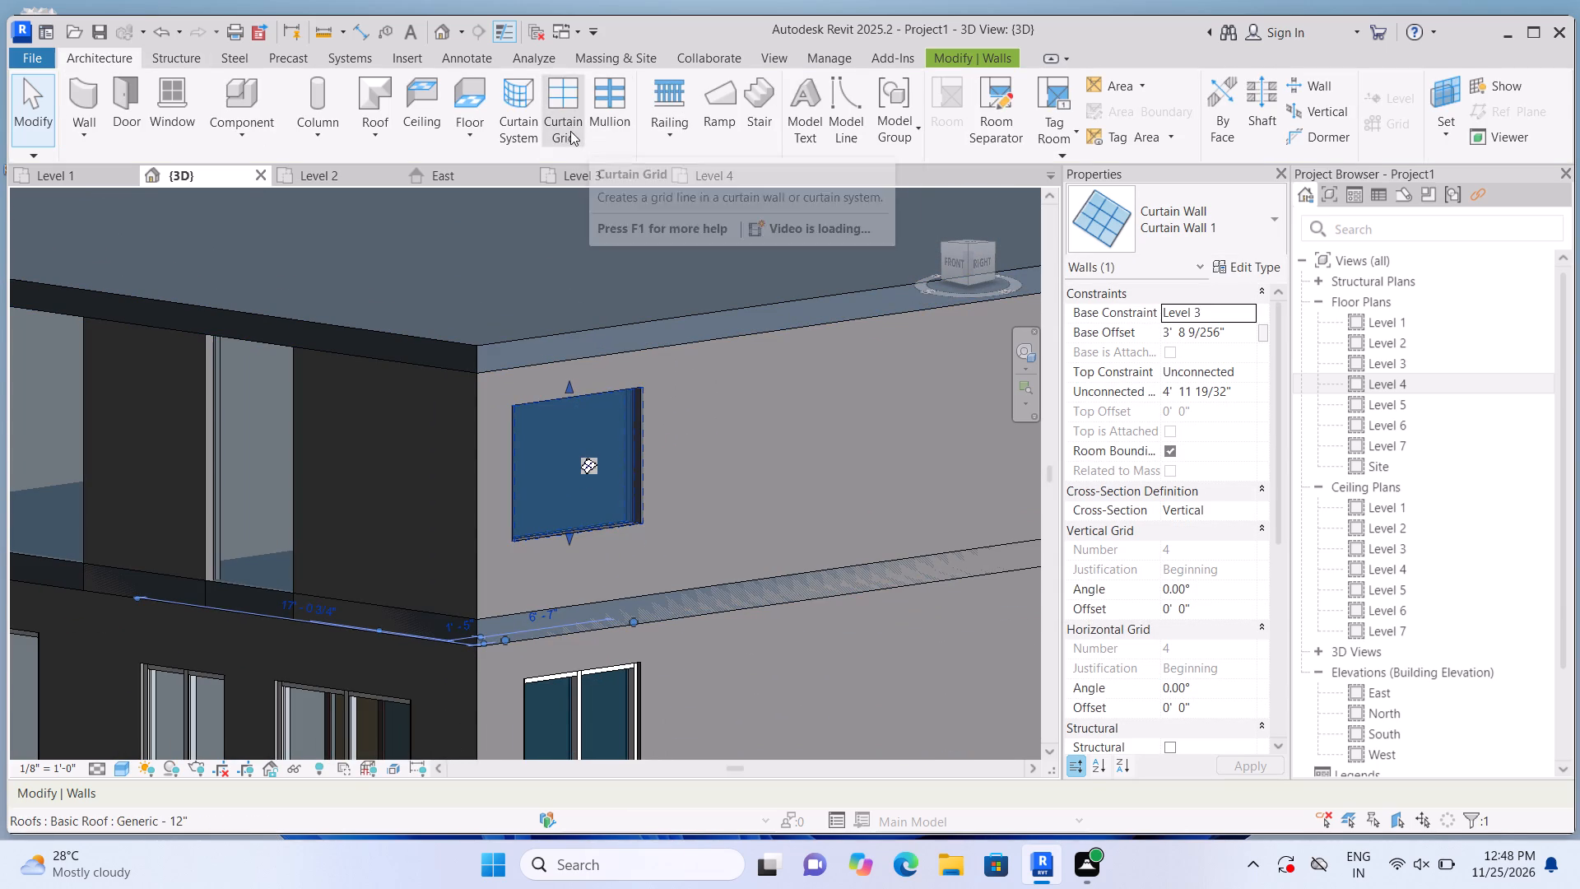
scroll(577, 352, up, 6)
scroll(583, 465, up, 2)
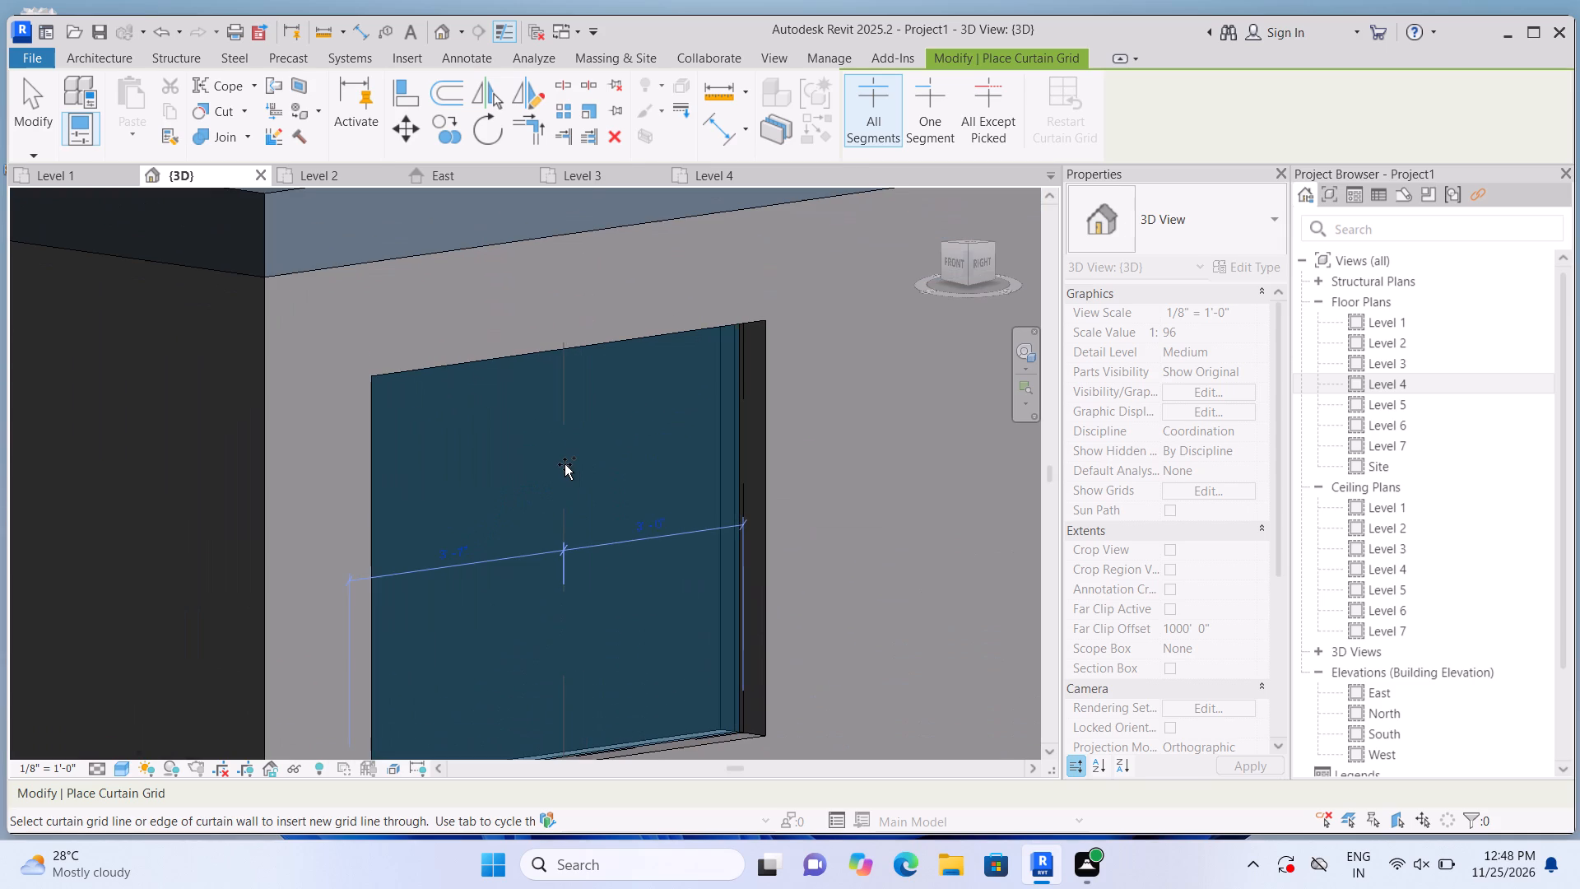
click(565, 464)
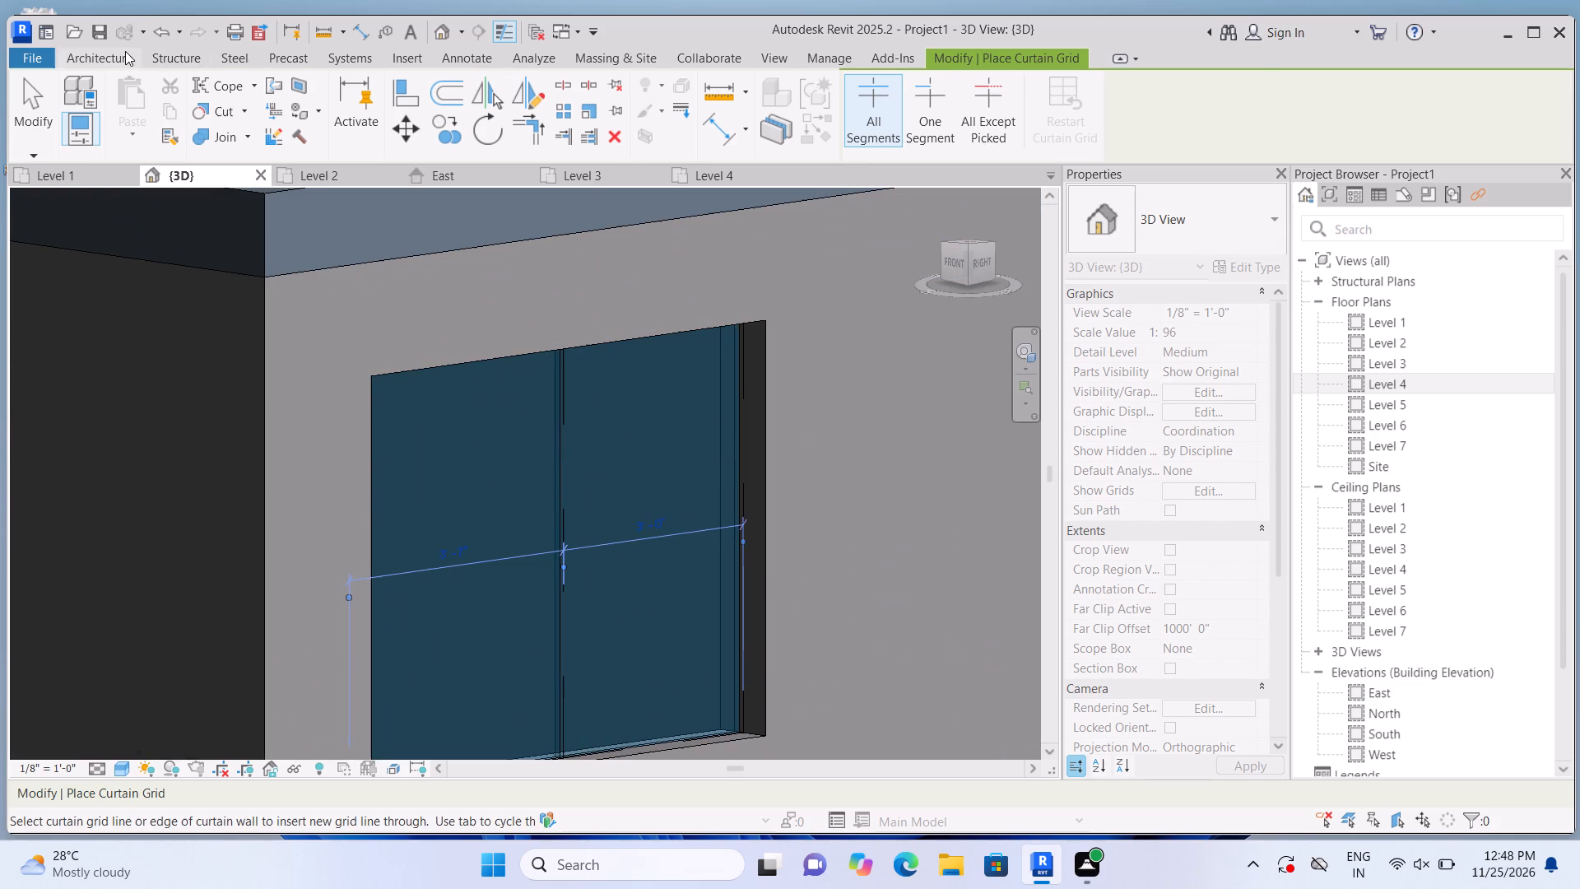
Place 2.5" x 5" rectangular mullions on the middle grid line and all edges of the east wall's south-east corner window.
click(124, 51)
click(614, 118)
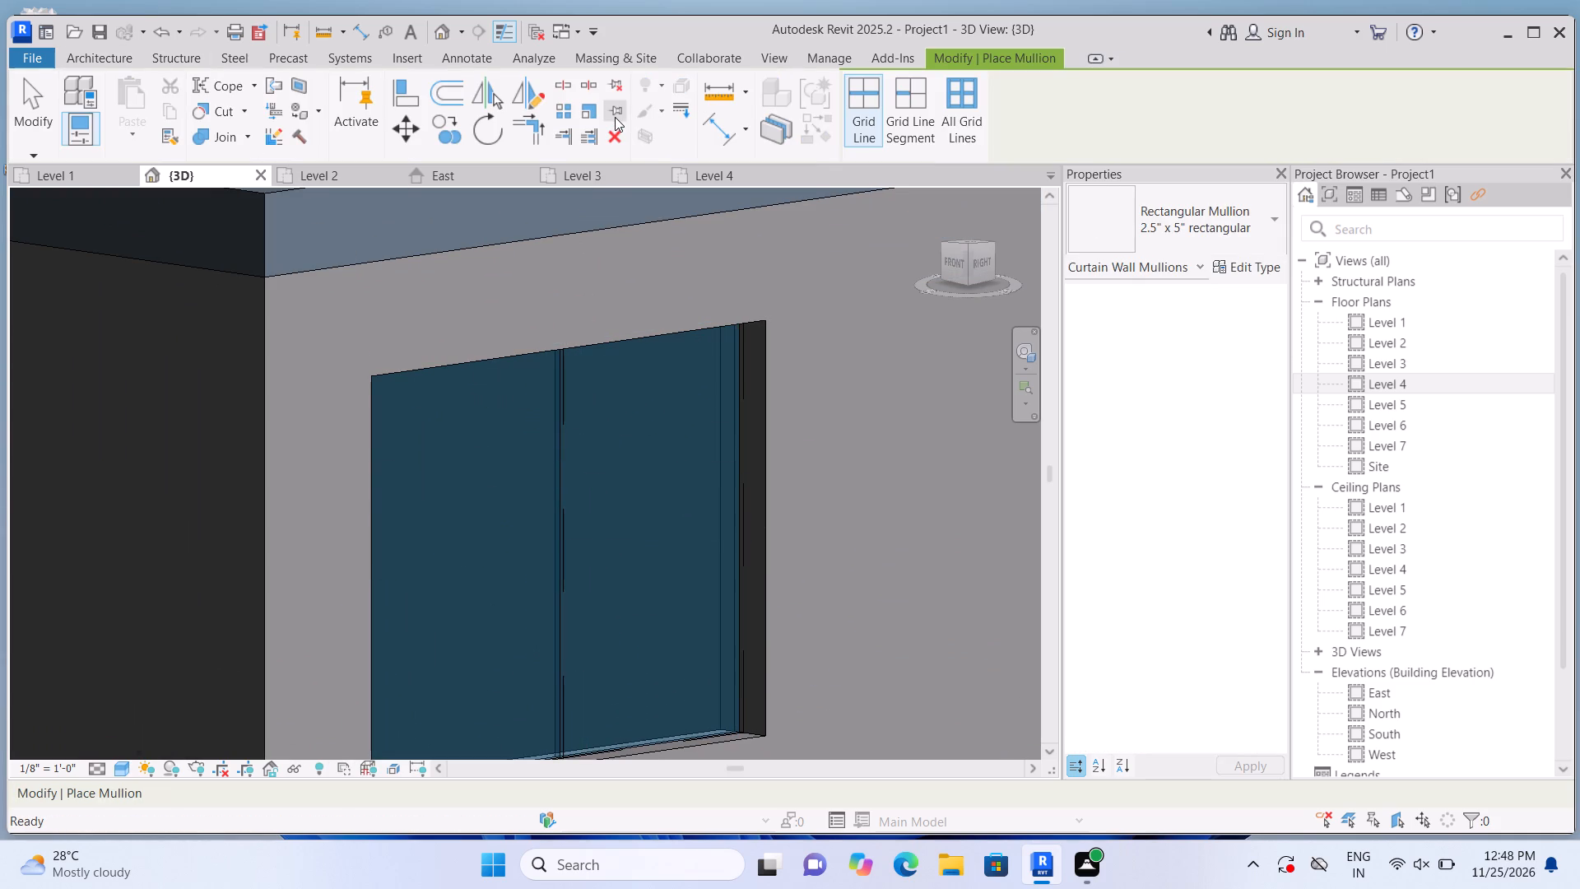
click(576, 513)
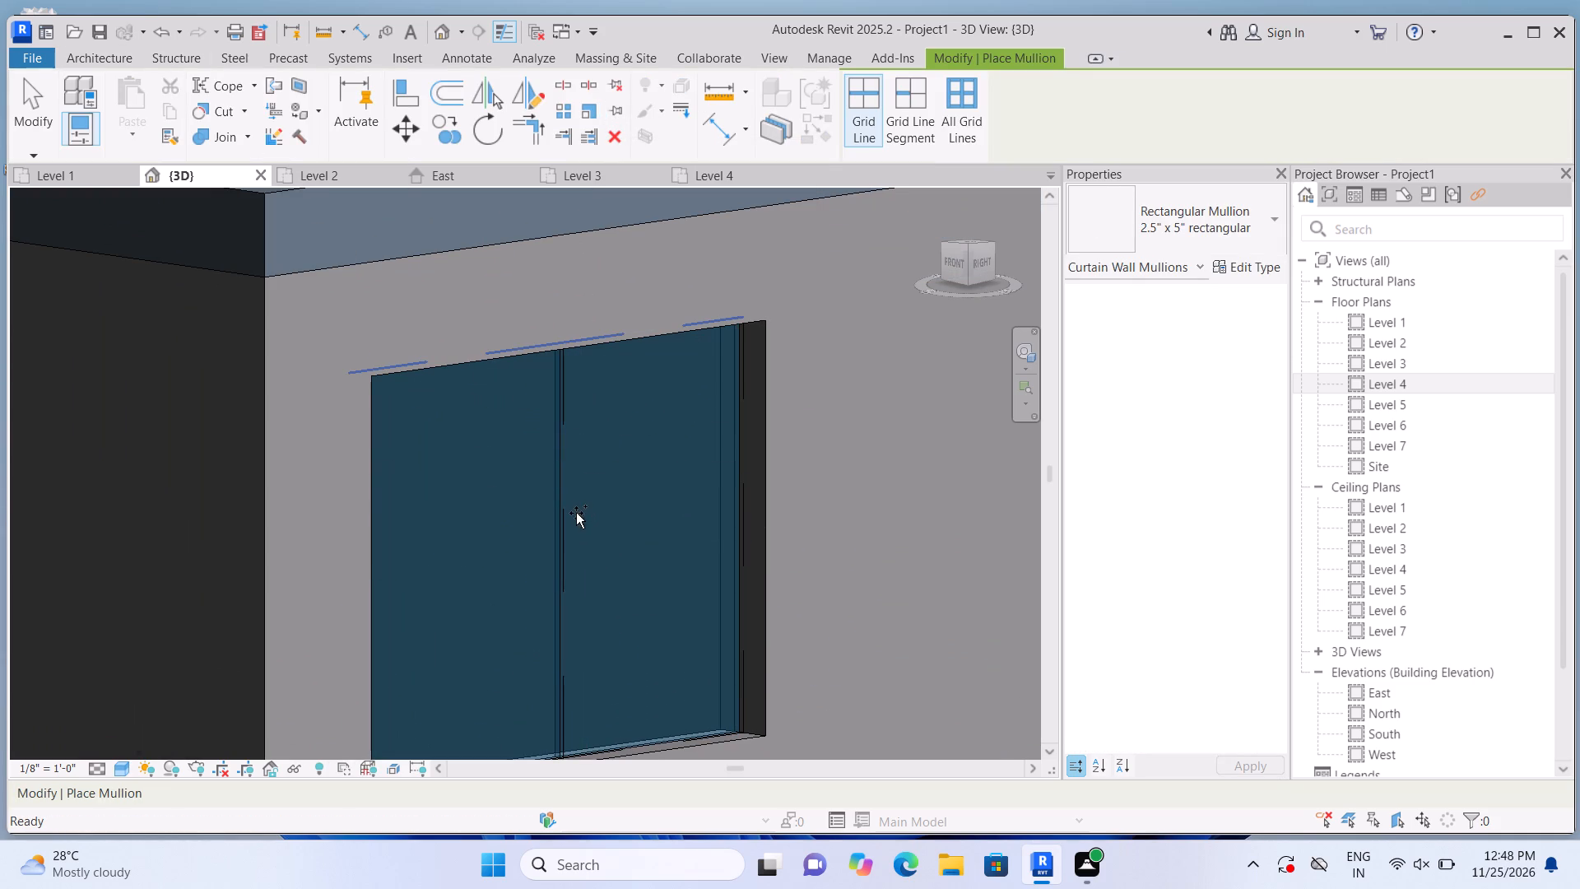
click(627, 373)
click(709, 463)
scroll(723, 428, down, 2)
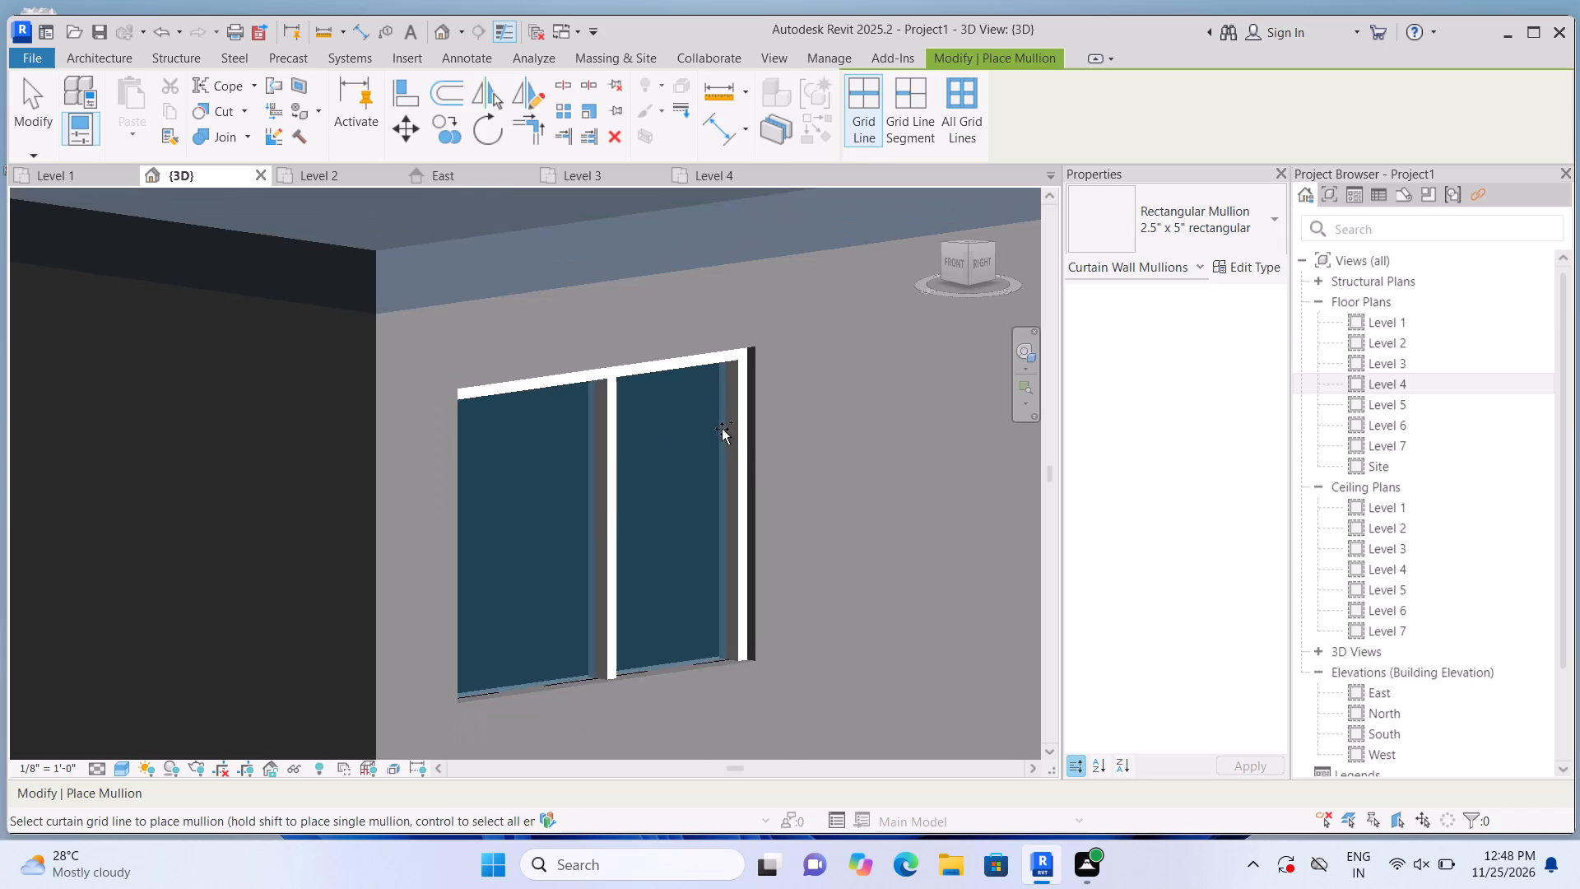
click(476, 553)
click(506, 684)
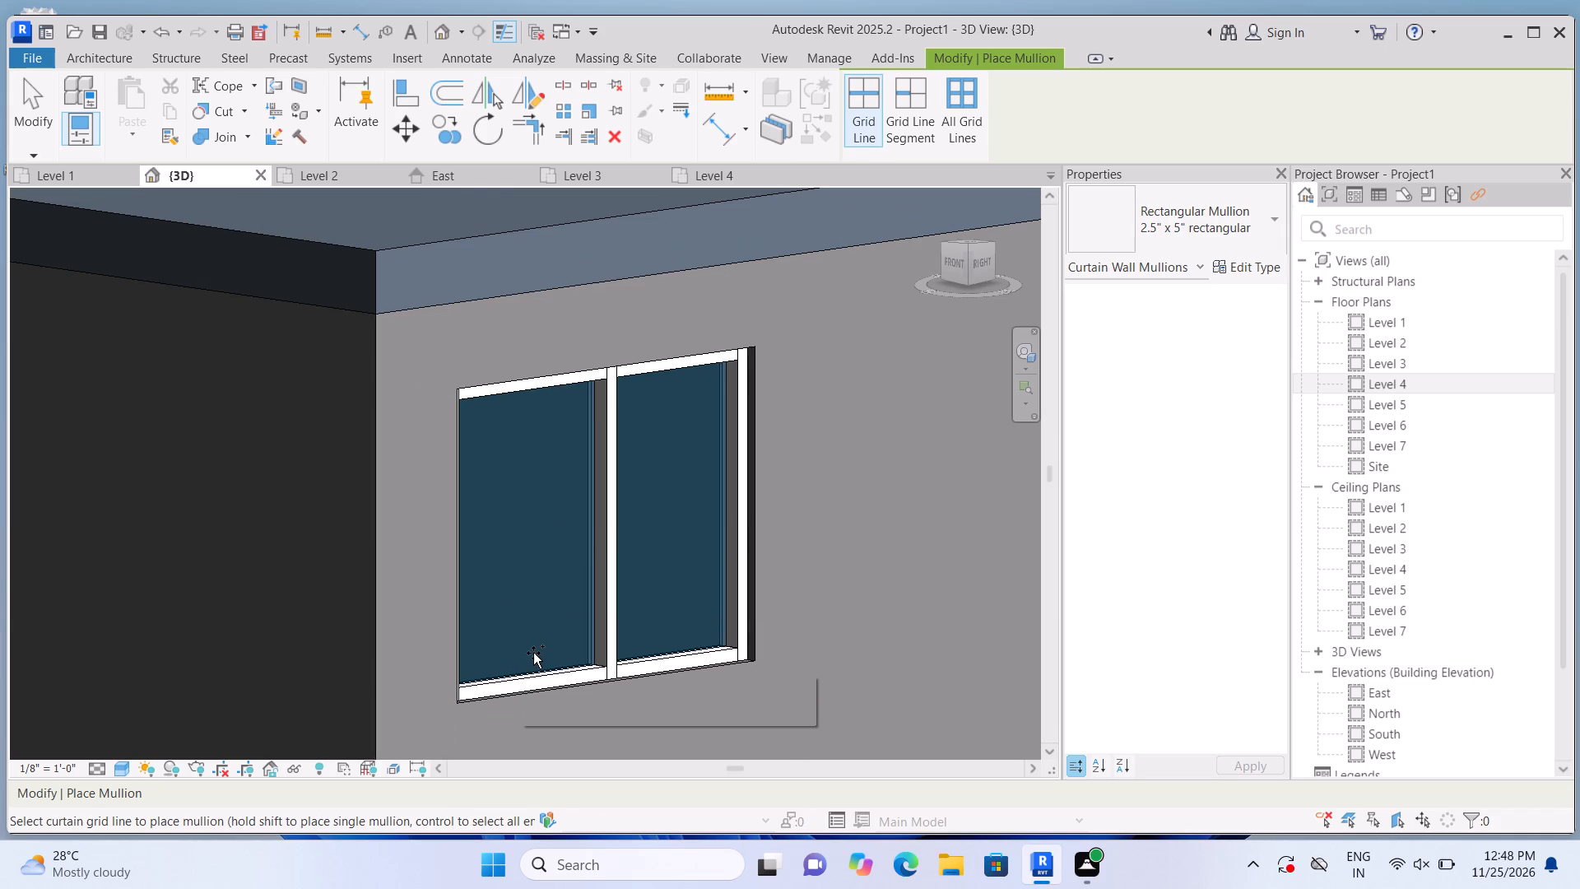
key(Escape)
Shorten the Level 3 east curtain wall at the north-east corner to a base offset of about 3'-8" and height of about 5'-4".
scroll(537, 651, down, 5)
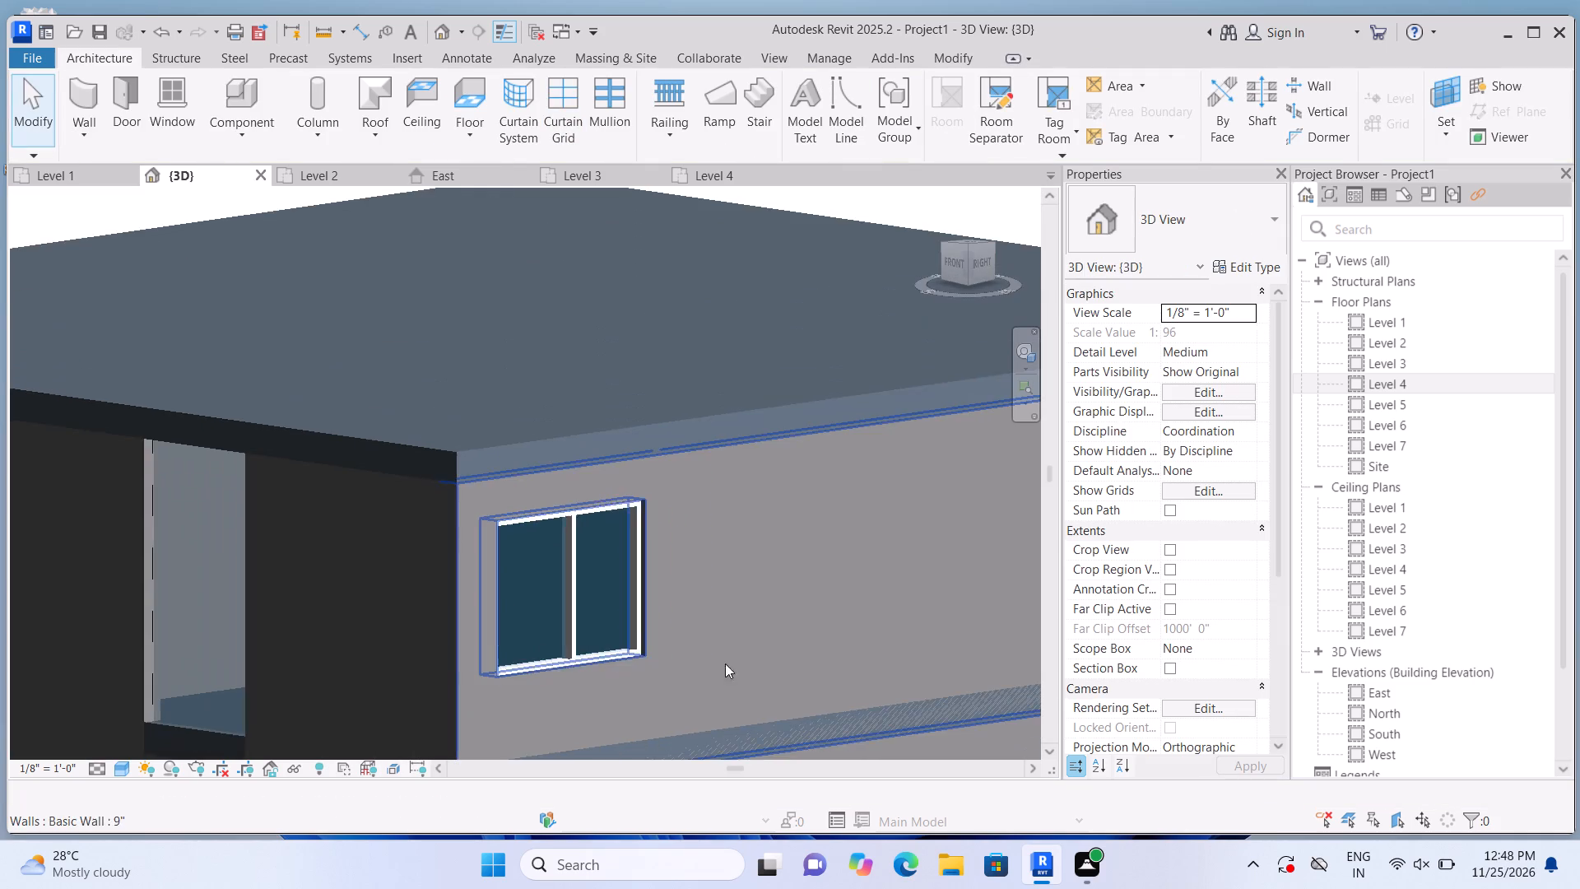
middle_drag(741, 634, 425, 670)
scroll(681, 647, down, 2)
middle_drag(723, 608, 568, 611)
scroll(568, 611, up, 1)
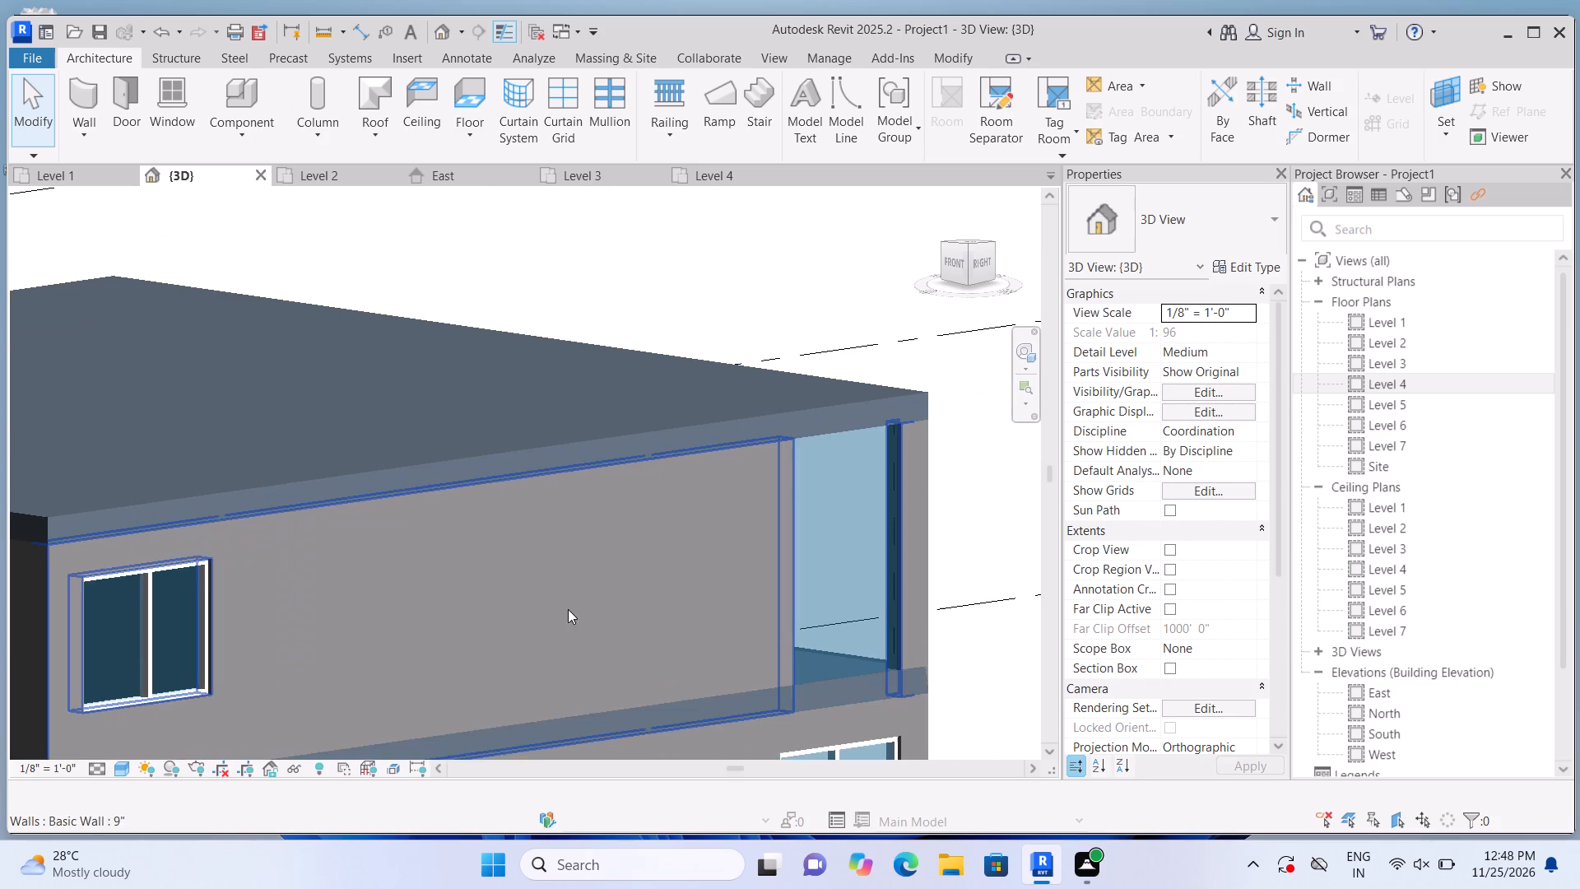
scroll(568, 609, up, 1)
click(907, 607)
scroll(890, 691, up, 2)
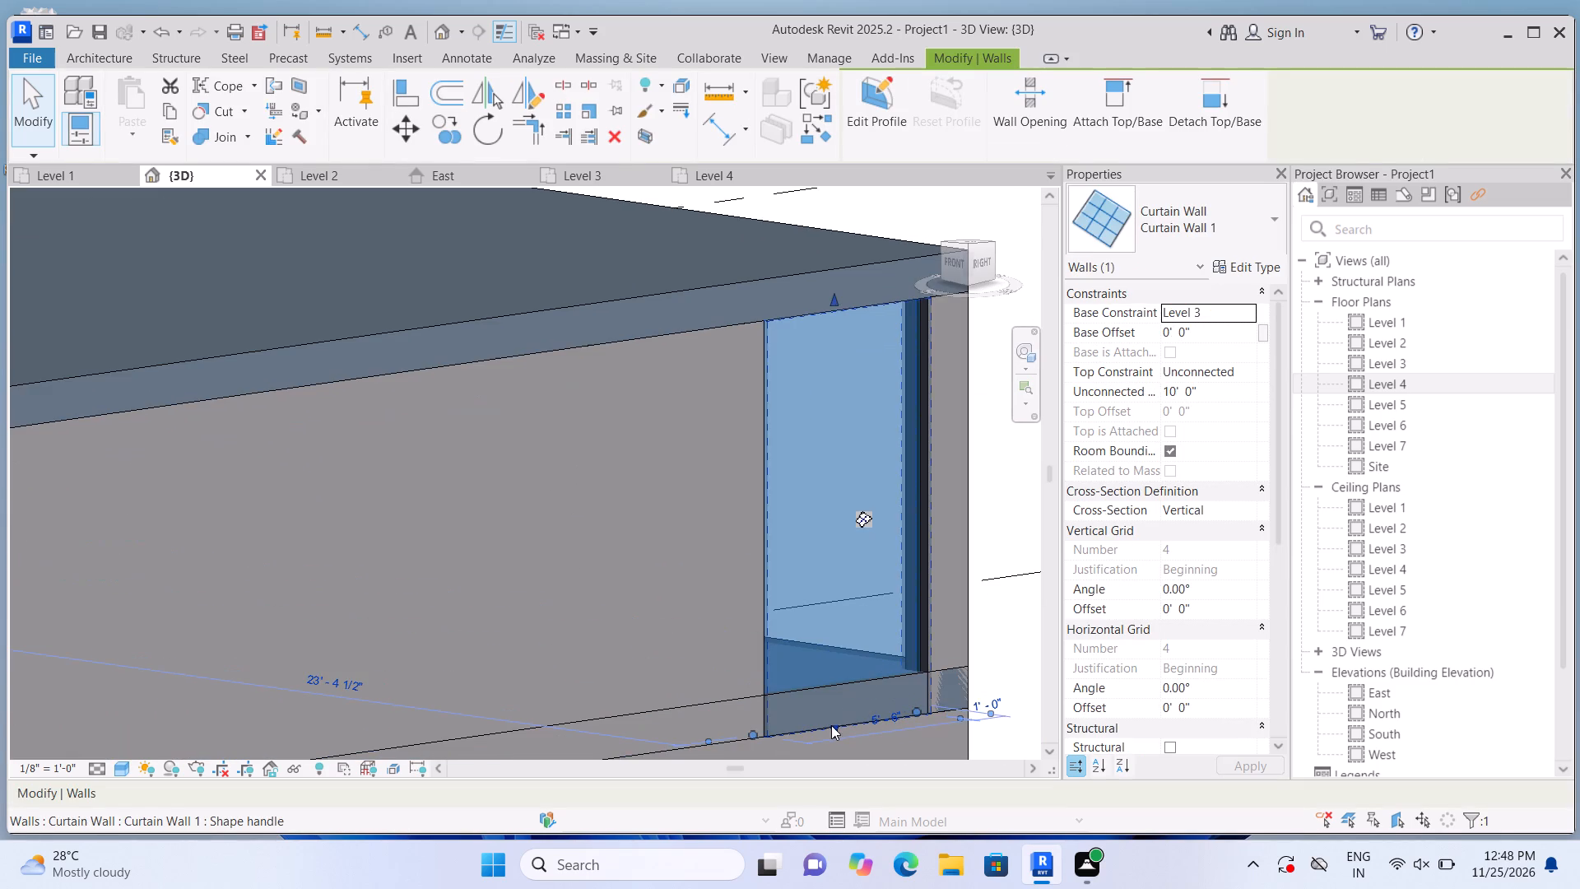
drag(827, 719, 830, 570)
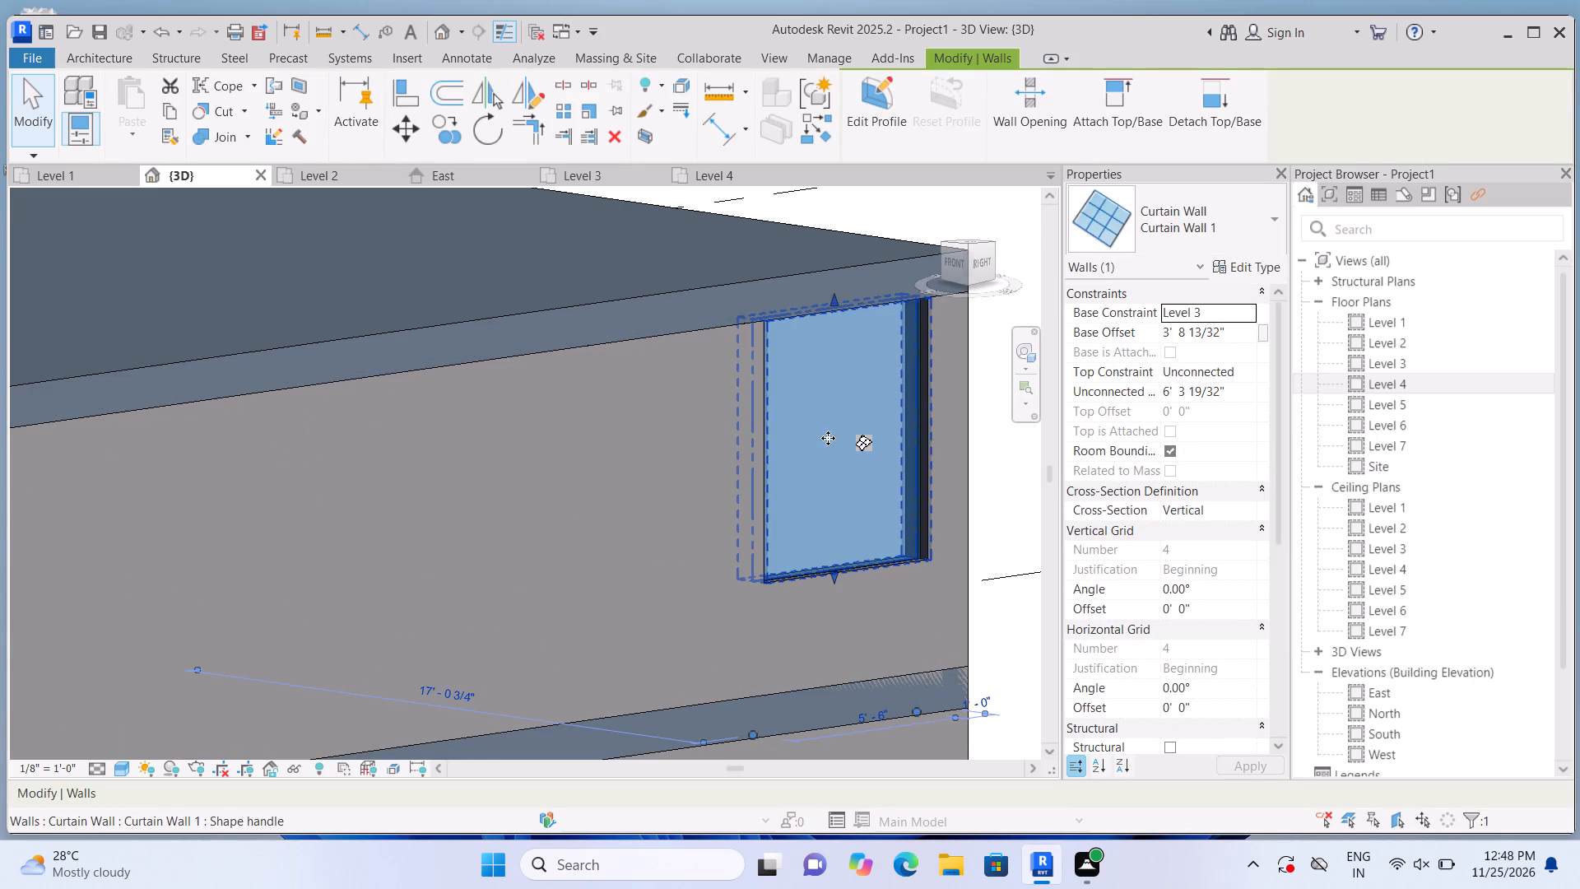
drag(833, 292, 833, 347)
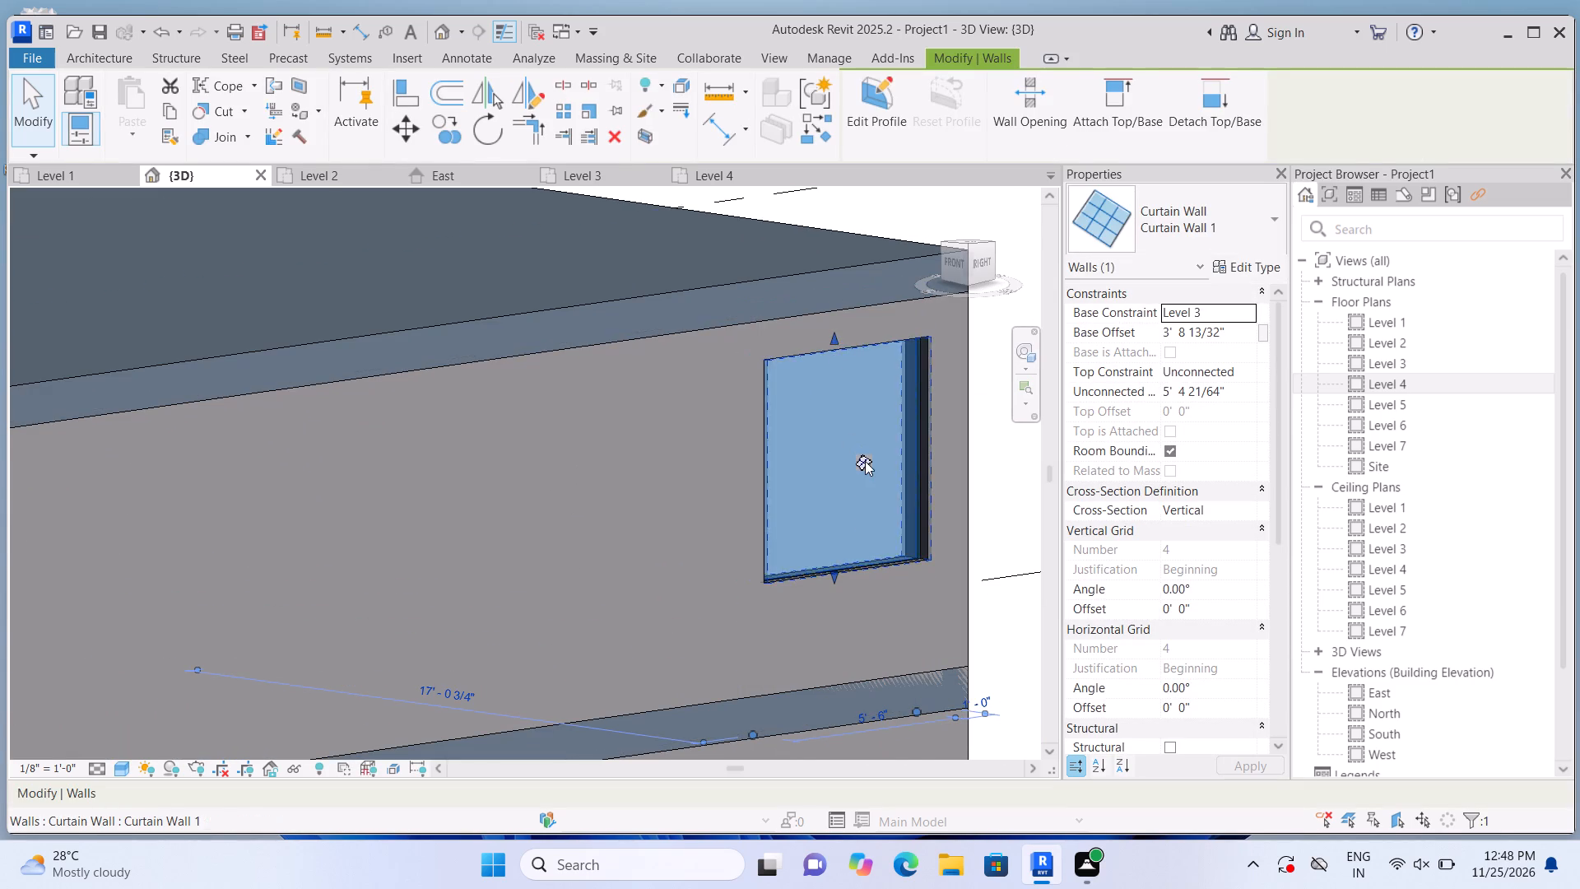
scroll(865, 461, down, 4)
scroll(873, 472, up, 3)
scroll(892, 519, down, 1)
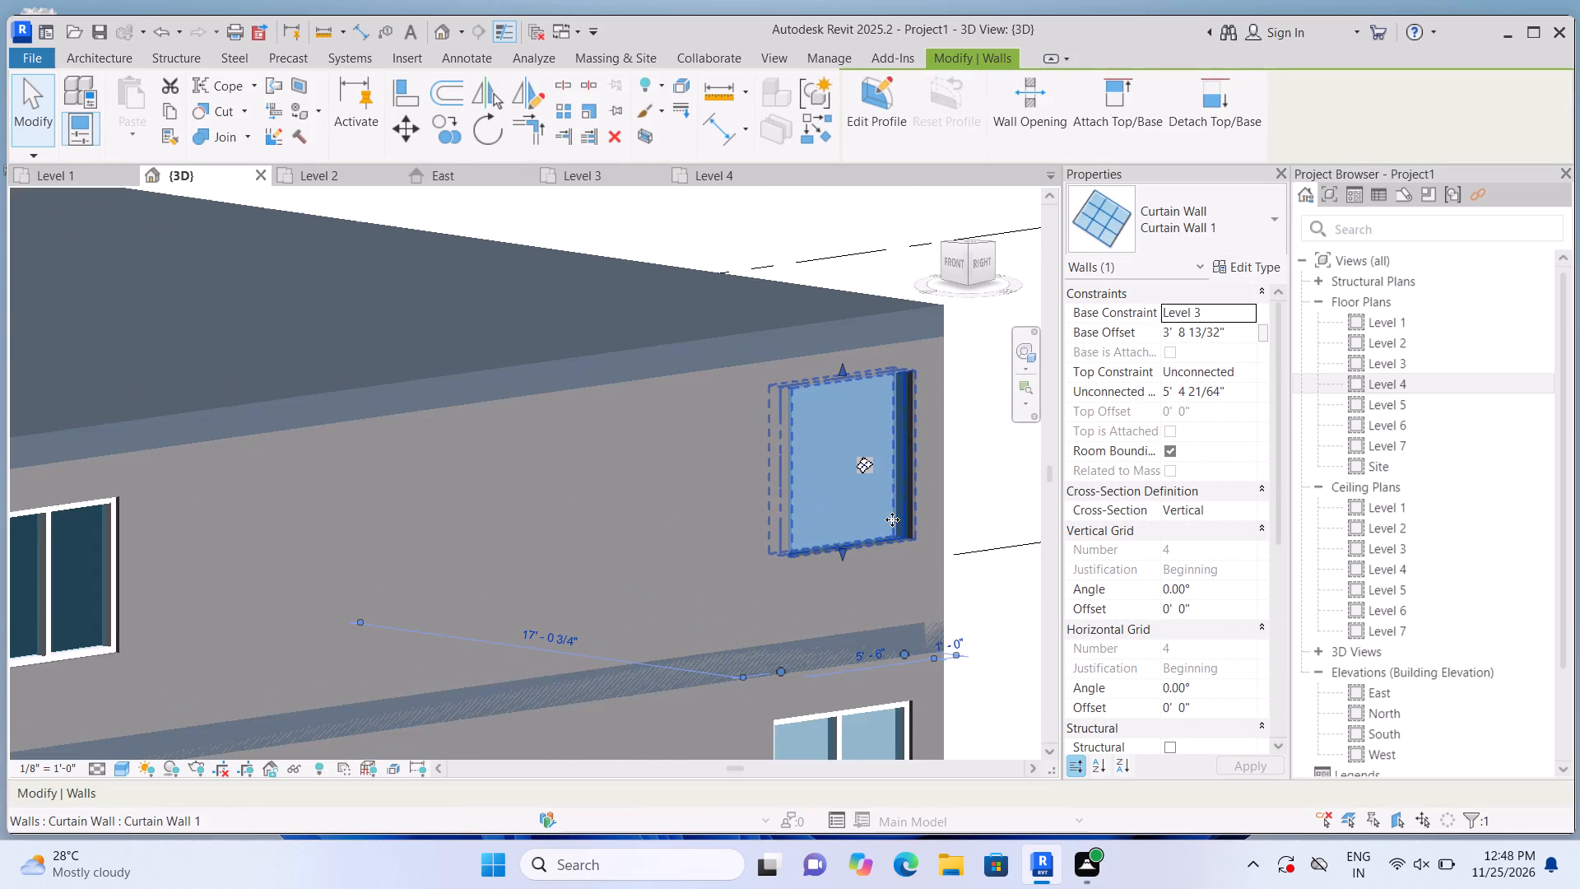
click(997, 526)
Add a vertical curtain grid line at the midpoint of the east wall's north-east corner curtain wall, 2'-9" from each side.
scroll(994, 519, up, 1)
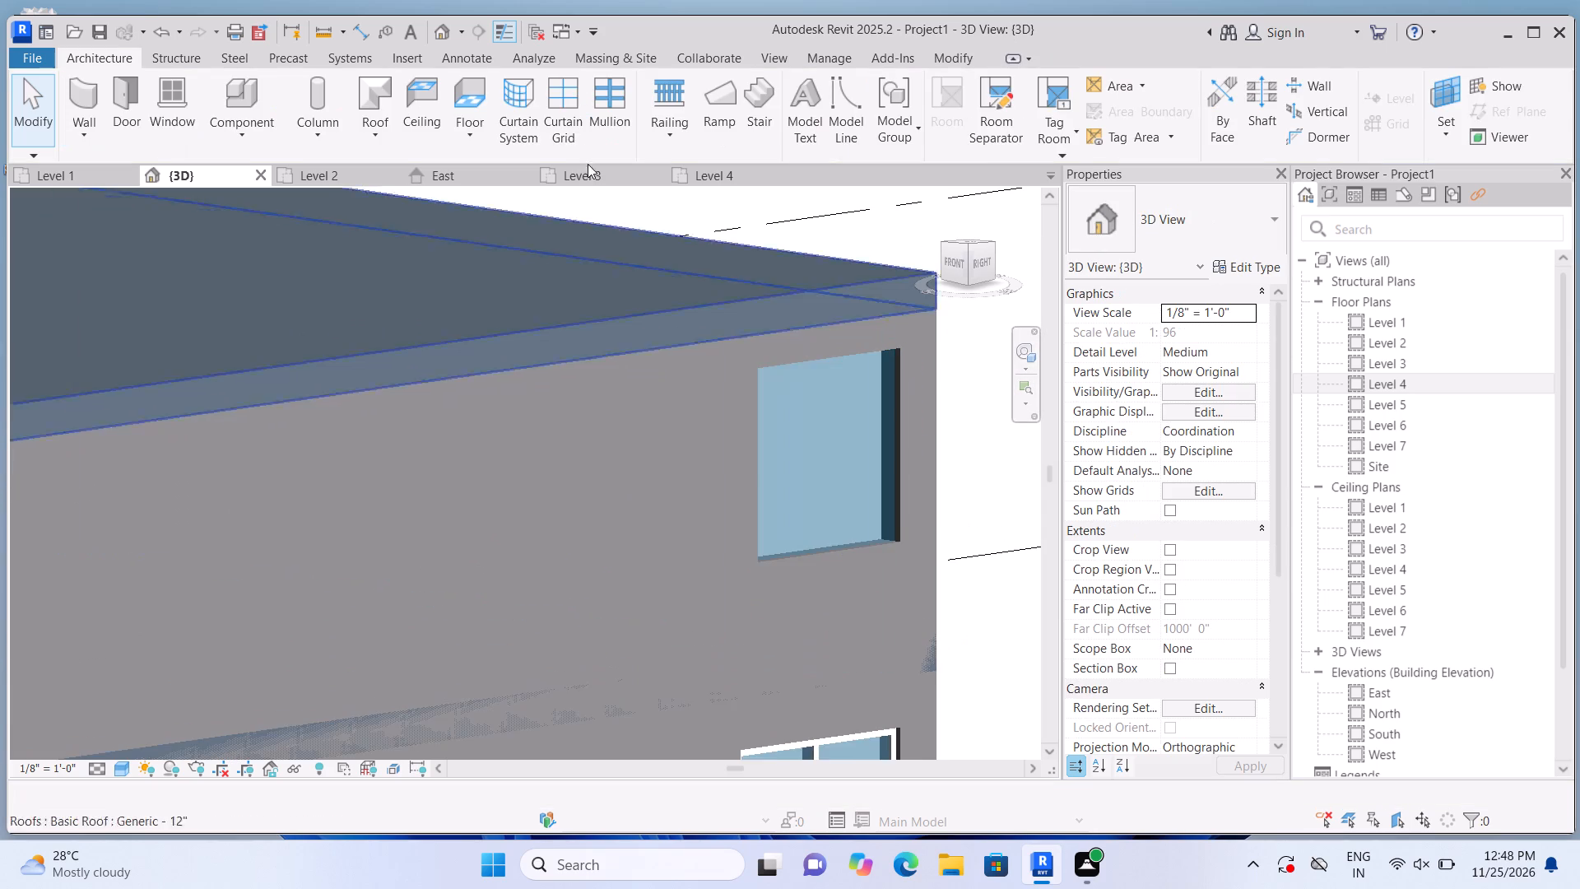
click(557, 91)
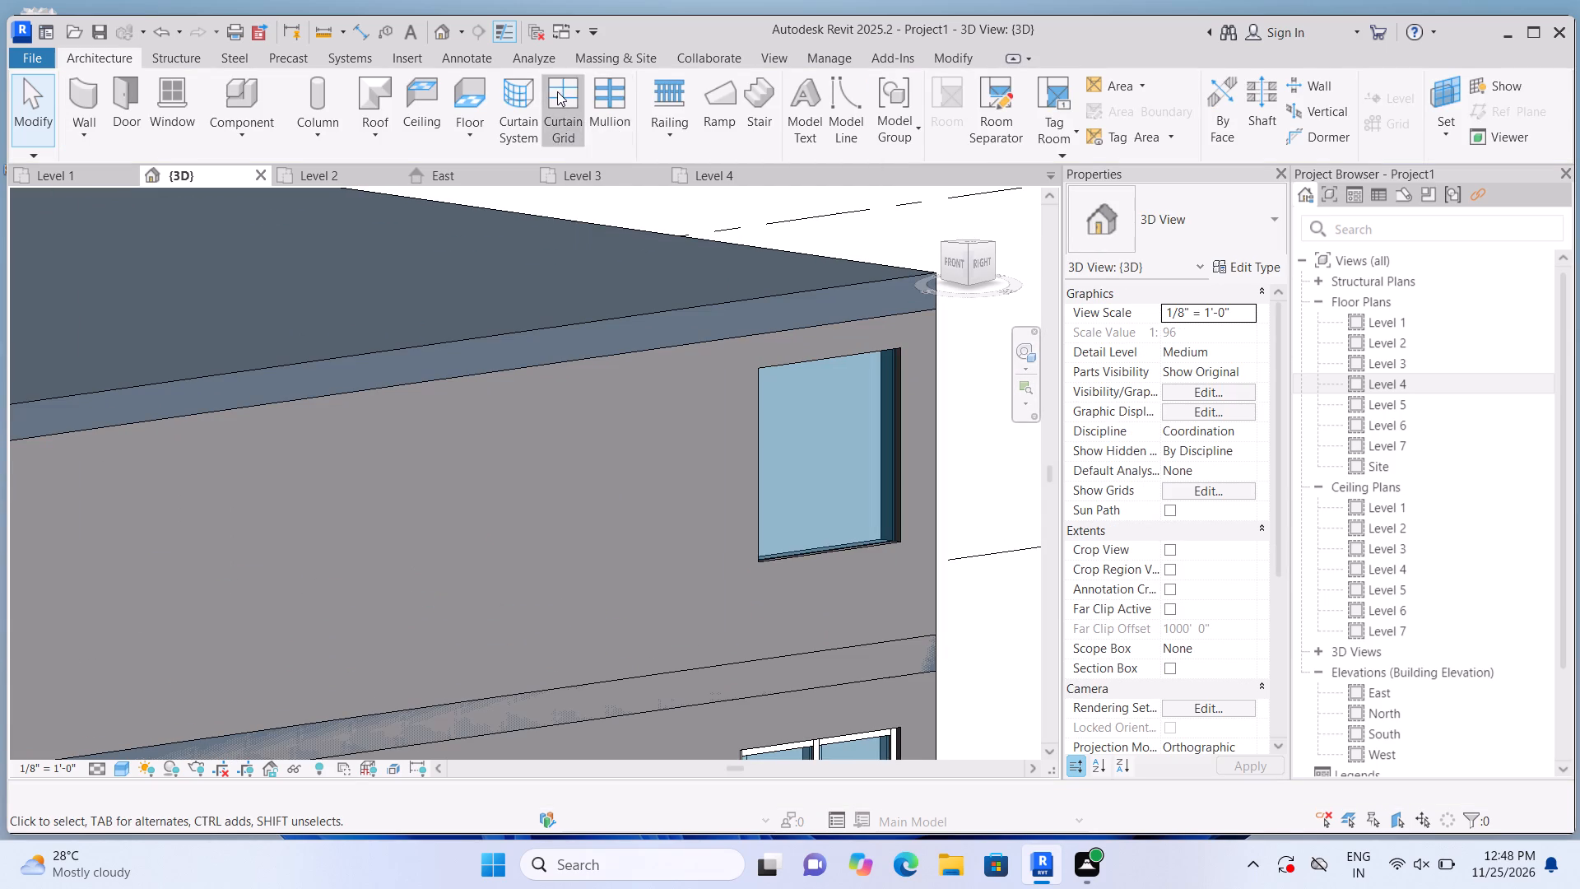
scroll(825, 392, up, 3)
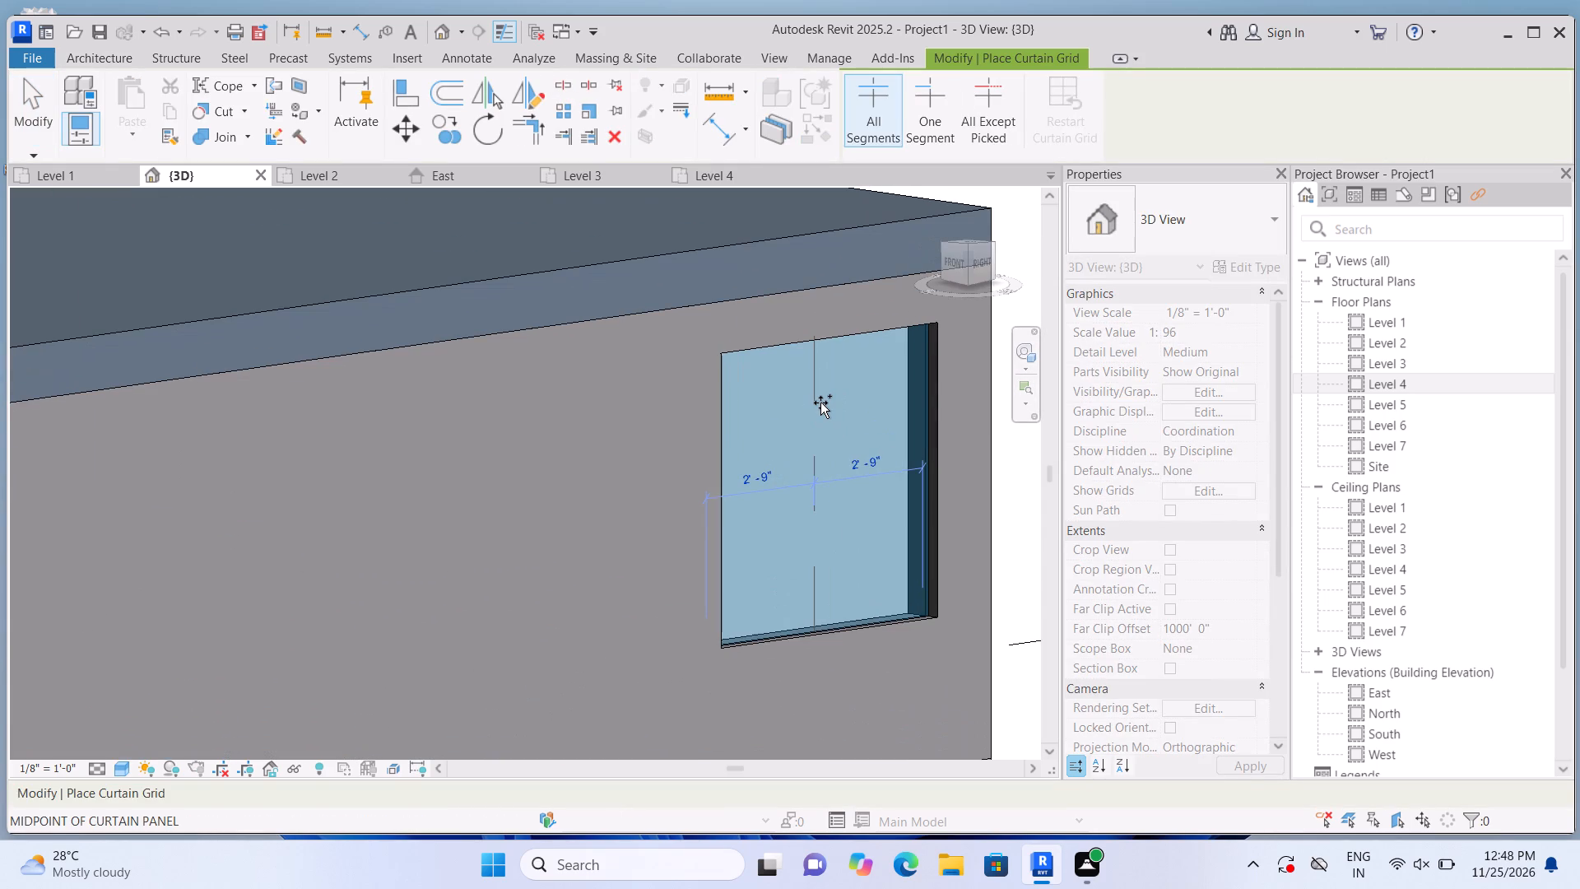
click(820, 403)
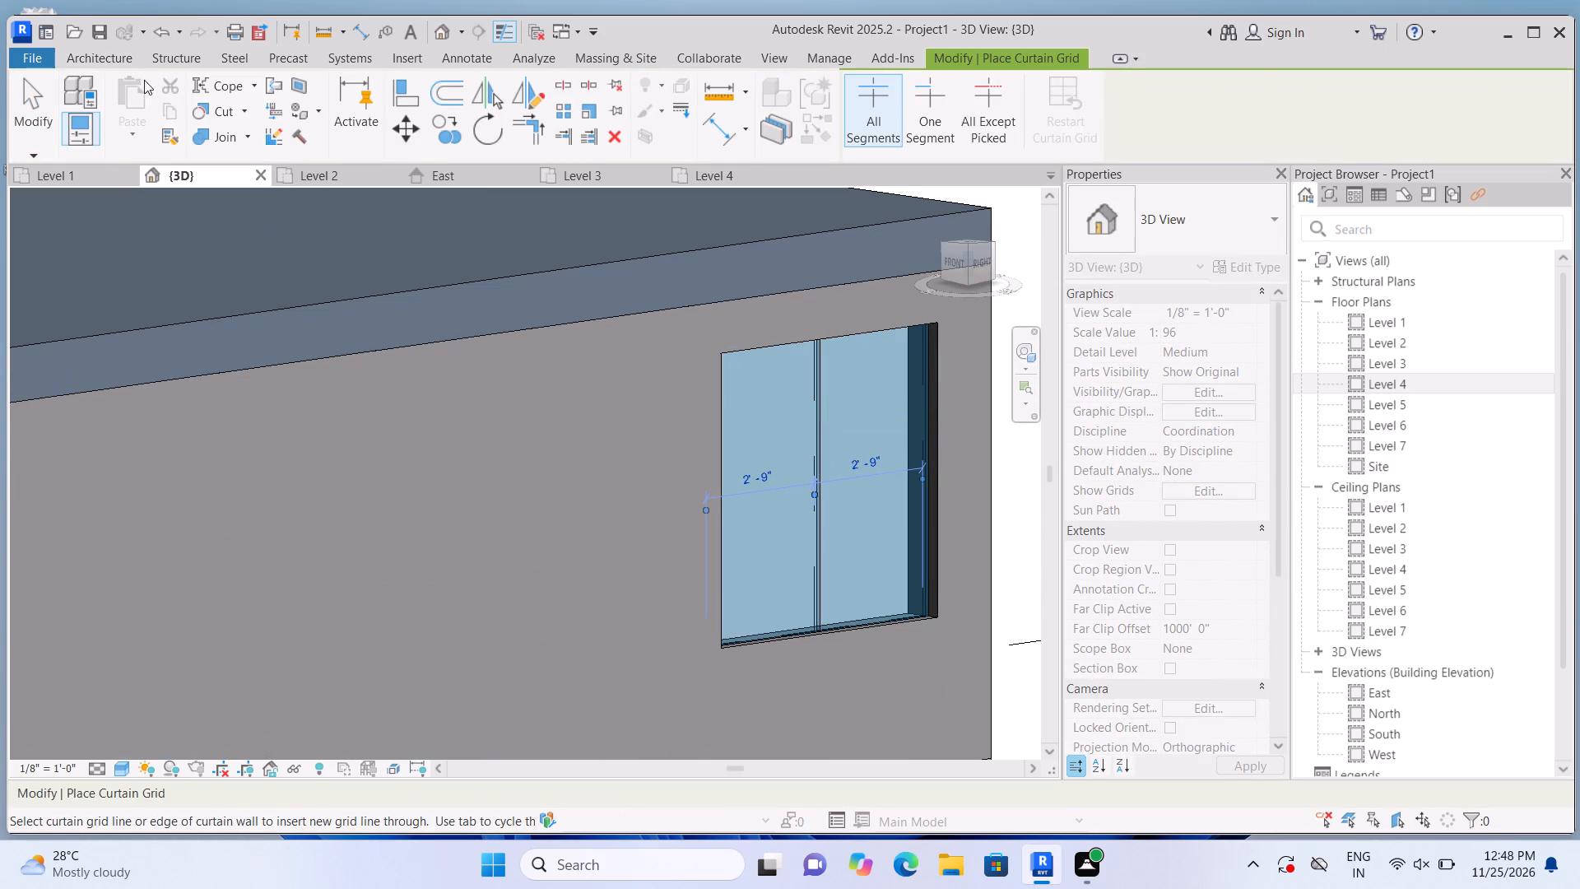
Place 2.5" x 5" rectangular mullions on the middle grid line and all edges of the east wall's north-east corner window.
click(126, 63)
click(619, 114)
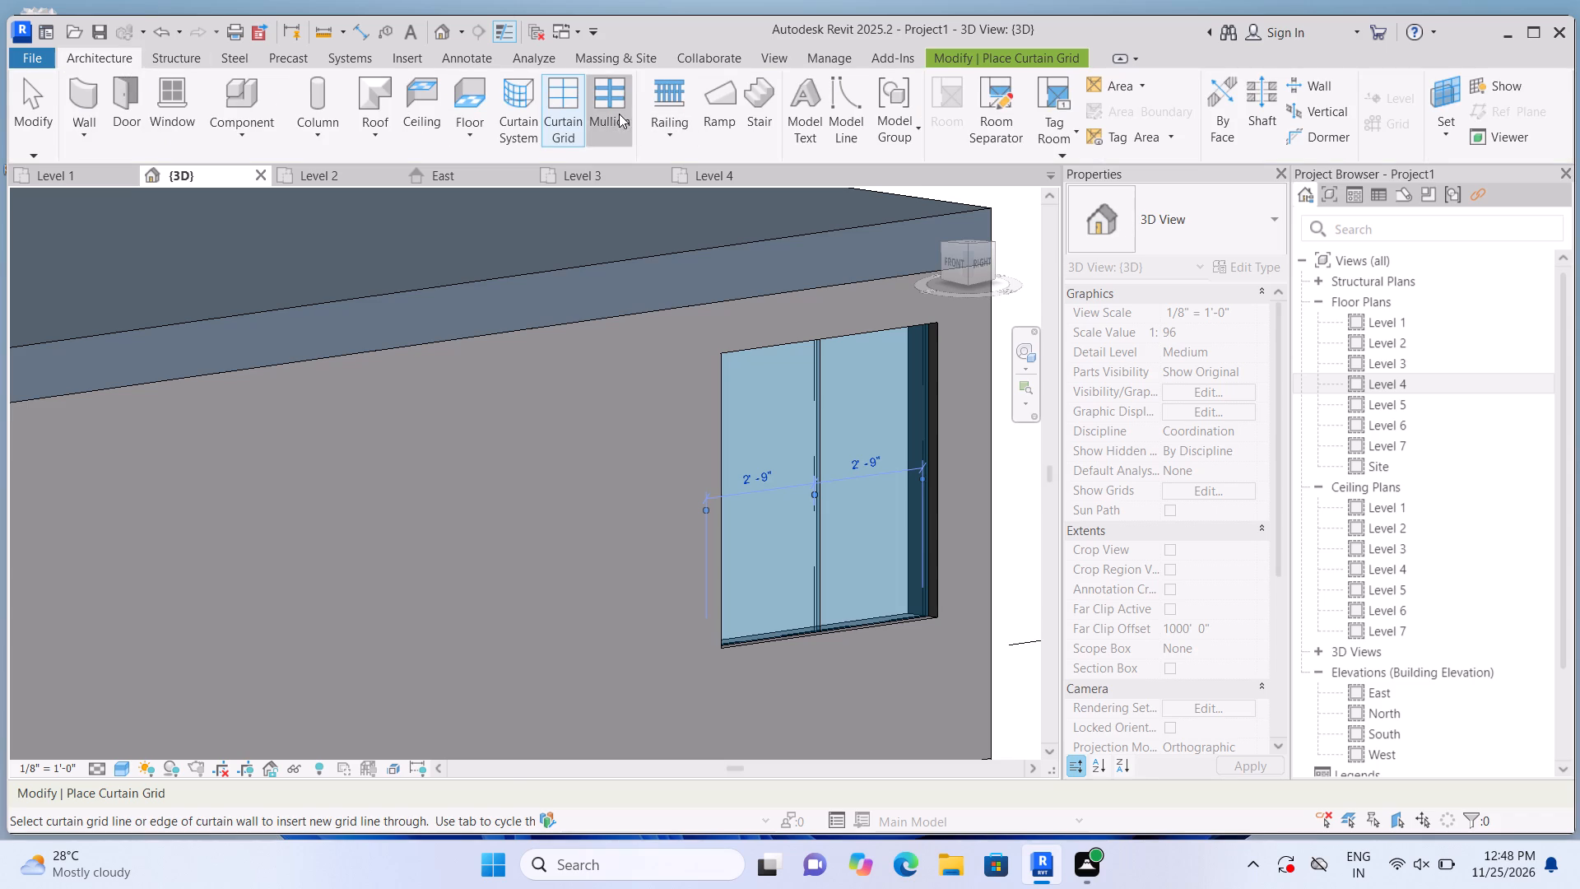
scroll(854, 446, up, 2)
click(806, 447)
click(913, 444)
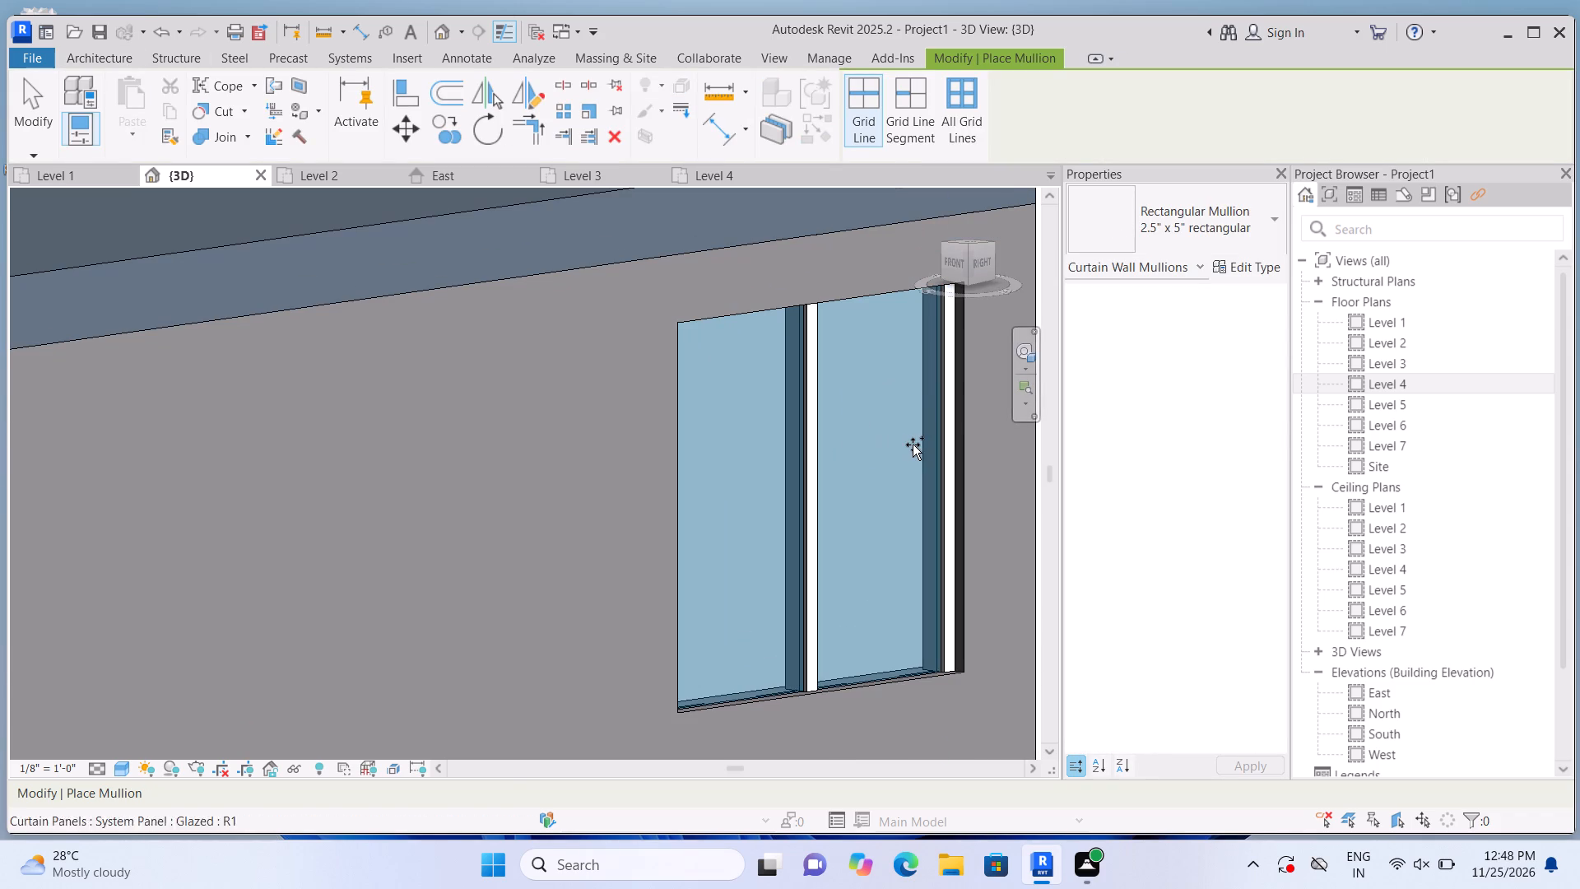
click(895, 323)
click(681, 477)
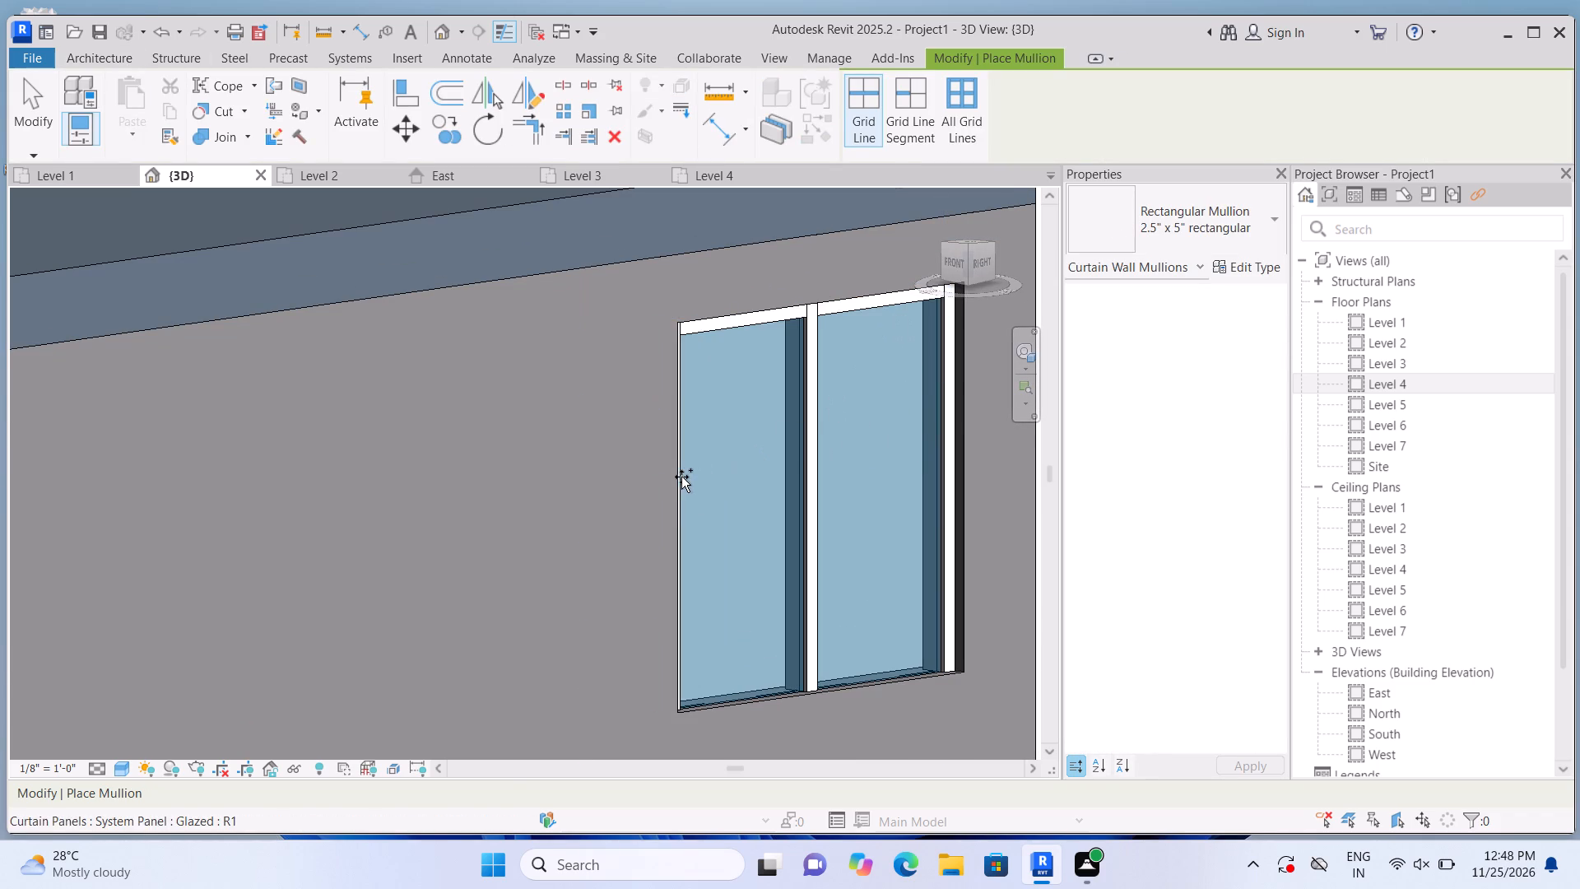
click(736, 692)
scroll(718, 620, down, 3)
key(Escape)
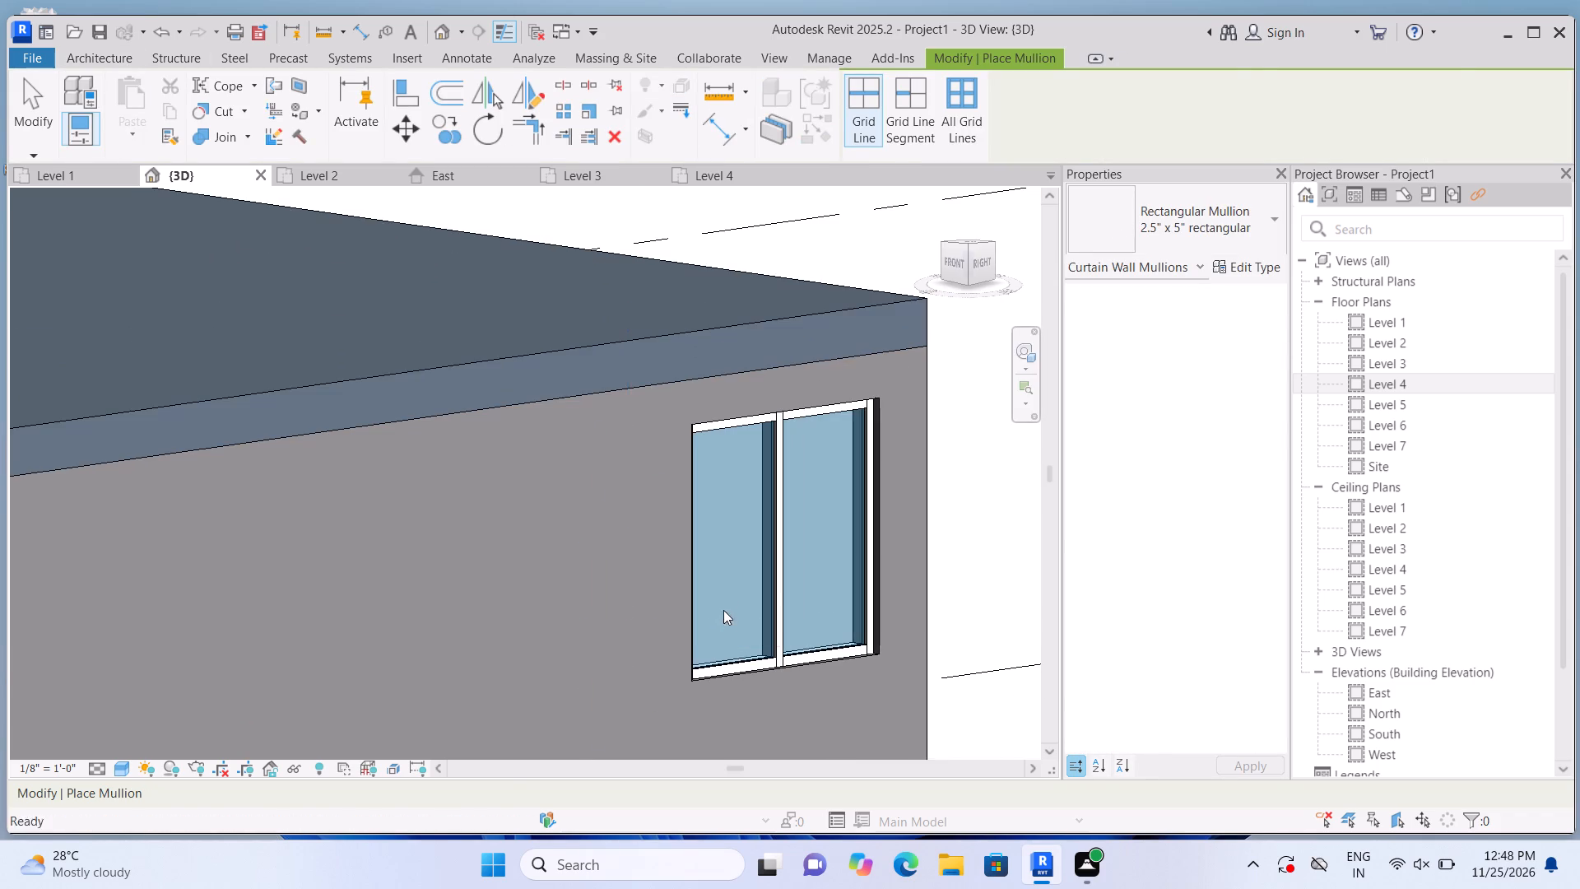
Shorten the Level 3 north curtain wall at the north-east corner to a base offset of about 3'-7" and height of about 5'-0".
scroll(809, 559, down, 9)
middle_drag(932, 547, 699, 544)
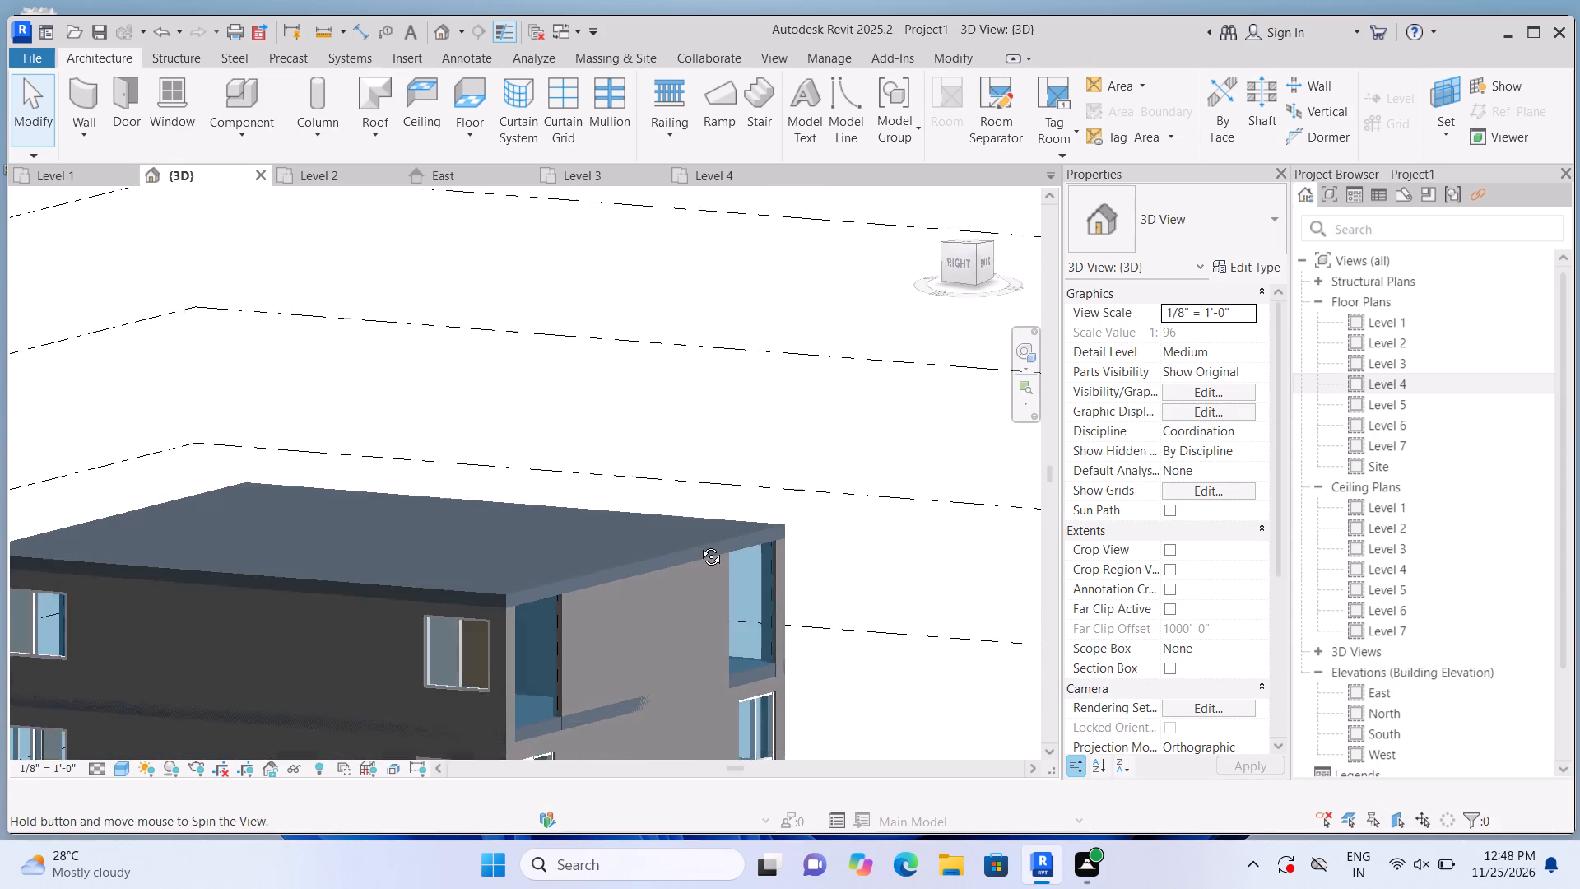
middle_drag(699, 544, 708, 538)
scroll(640, 660, up, 2)
middle_drag(645, 659, 763, 553)
scroll(634, 584, up, 2)
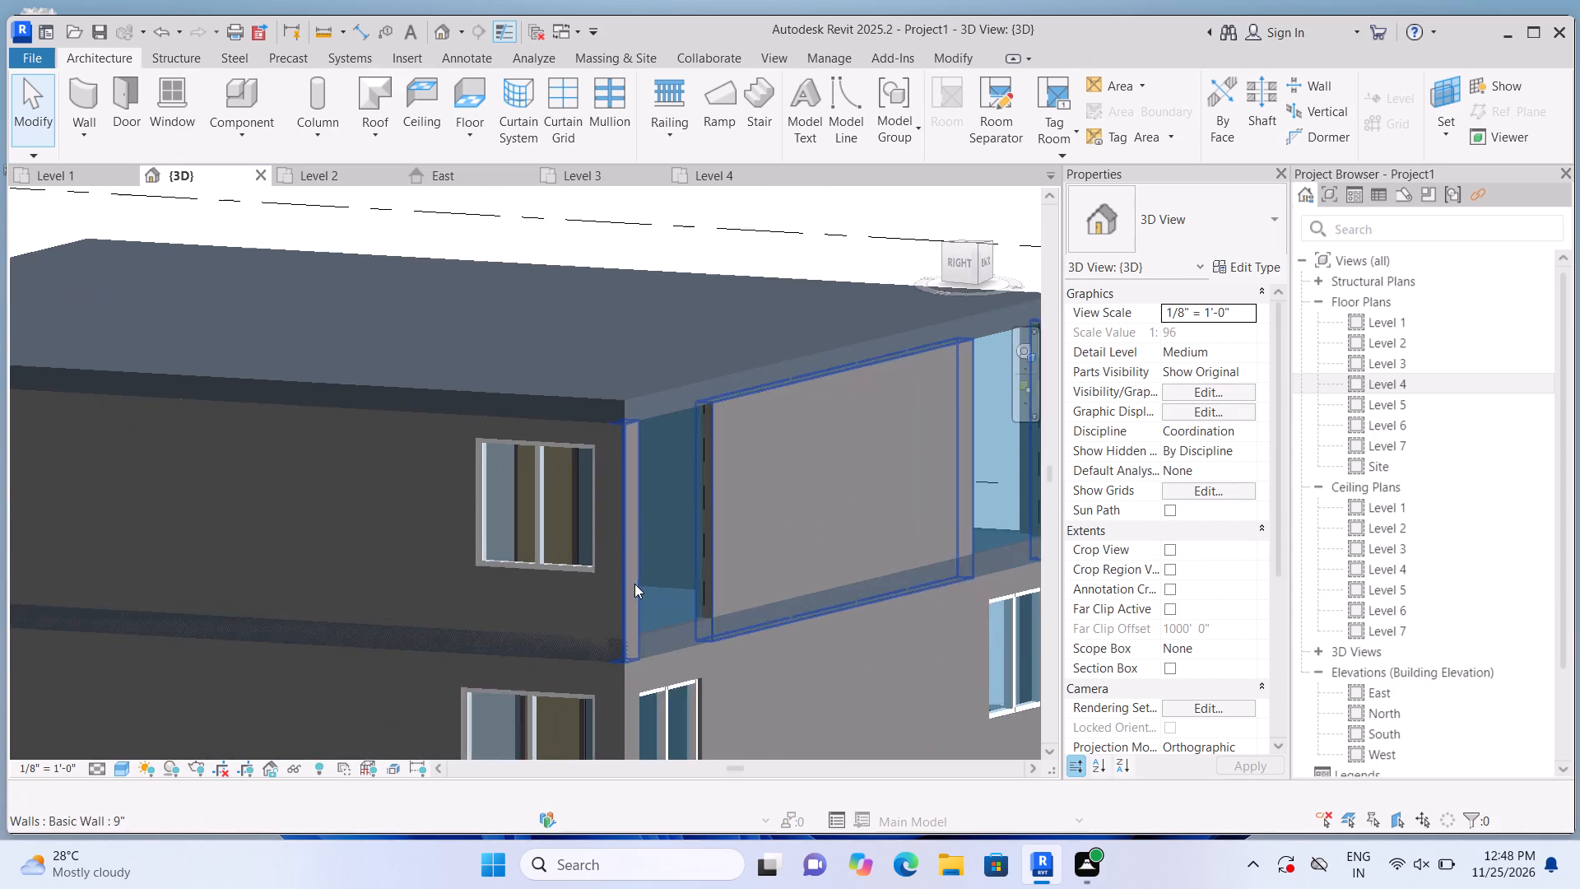
scroll(693, 575, up, 3)
click(693, 575)
scroll(696, 726, up, 1)
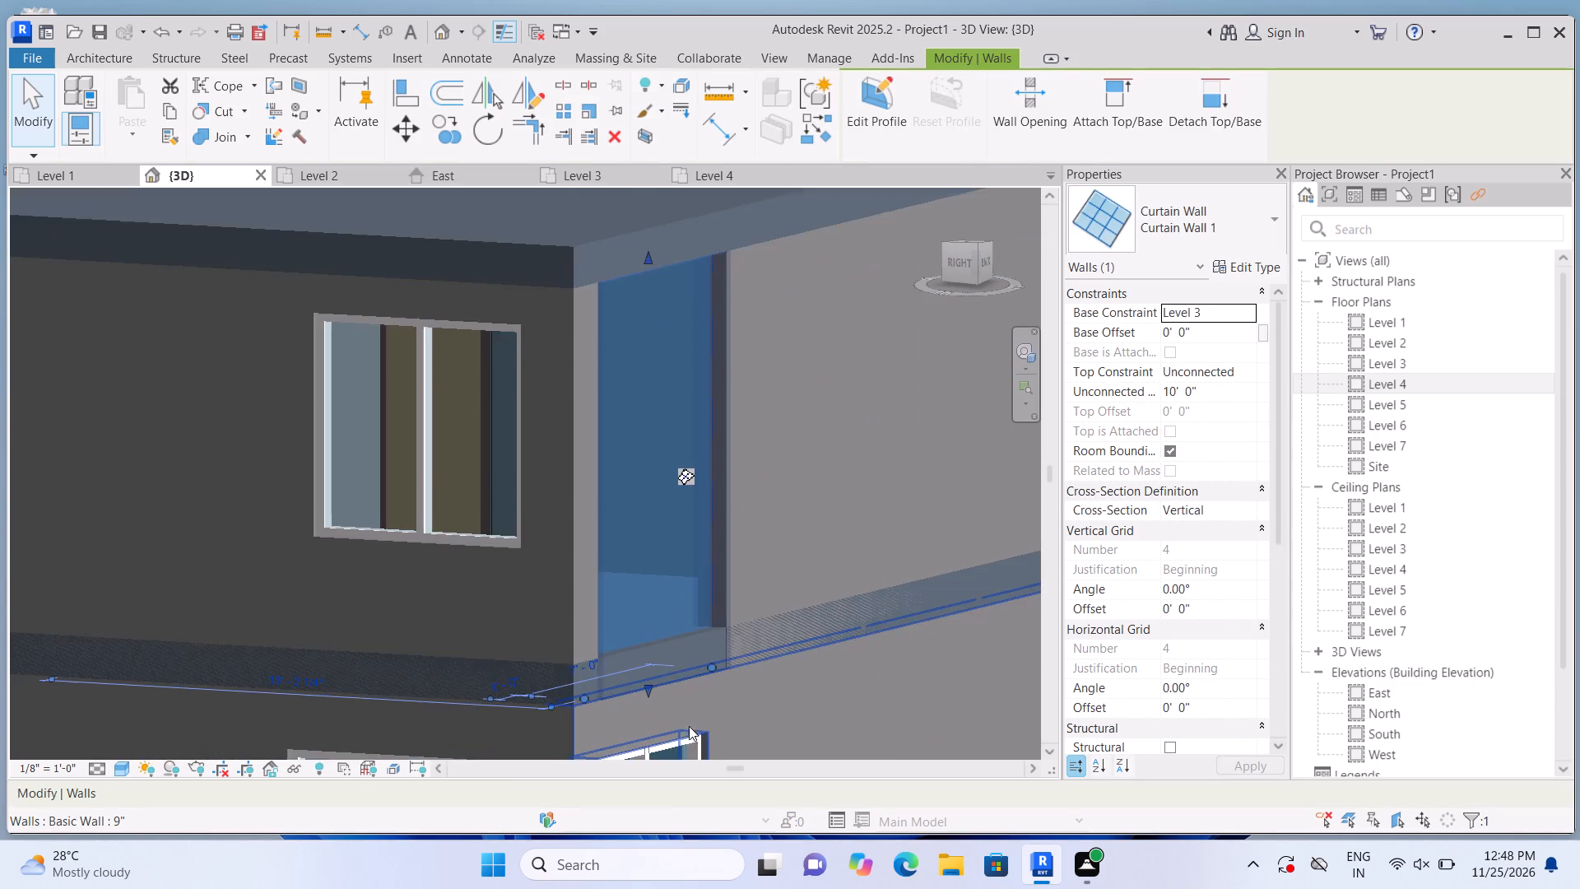
scroll(689, 726, up, 2)
drag(641, 678, 654, 635)
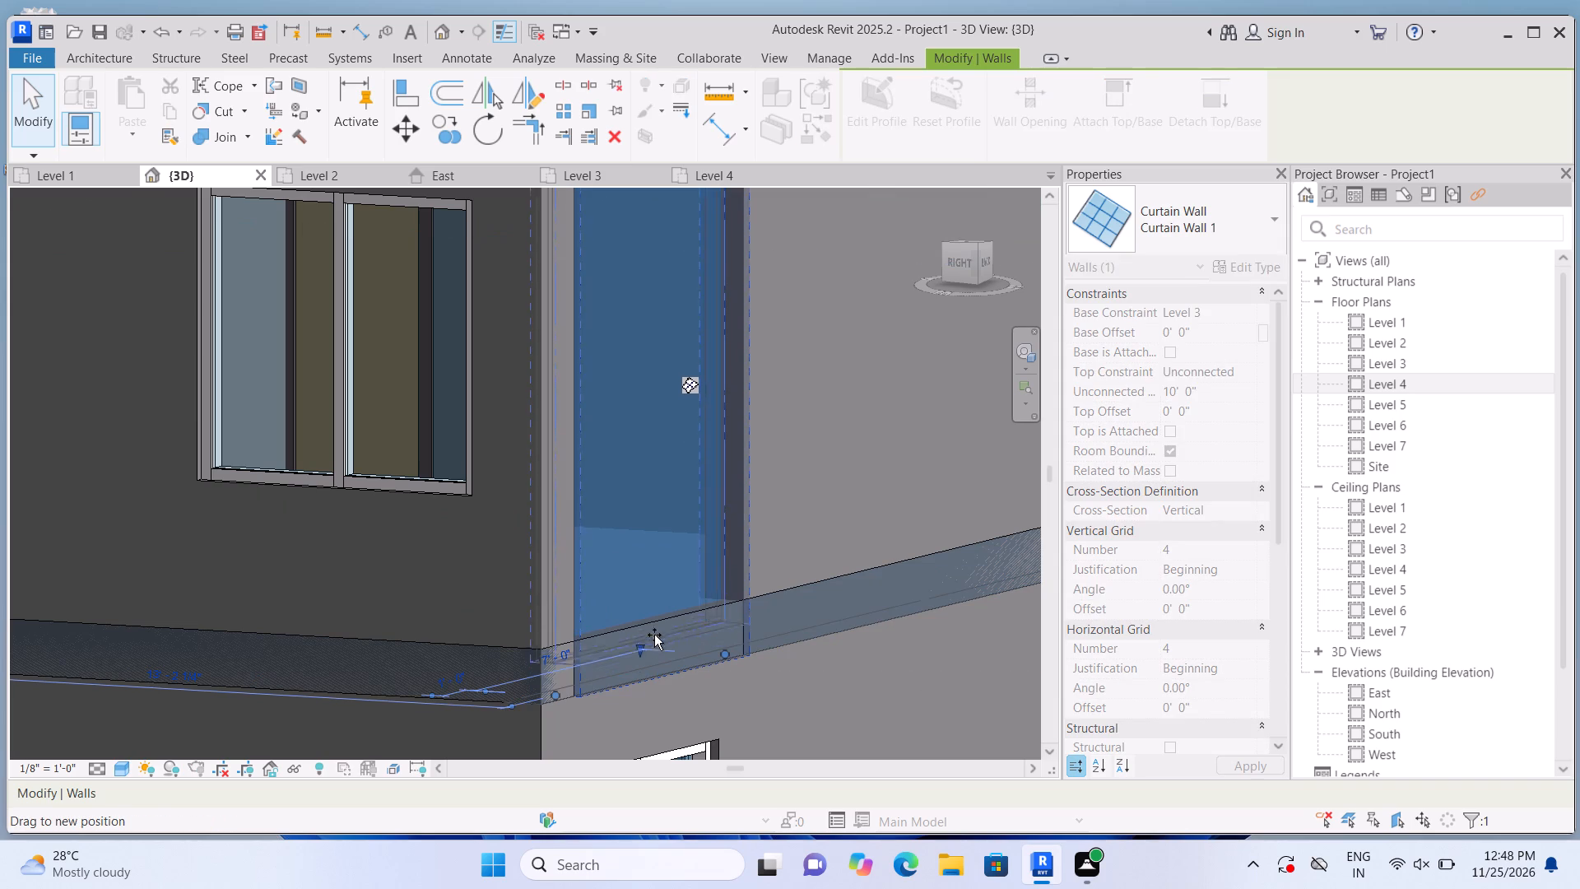
drag(654, 635, 688, 483)
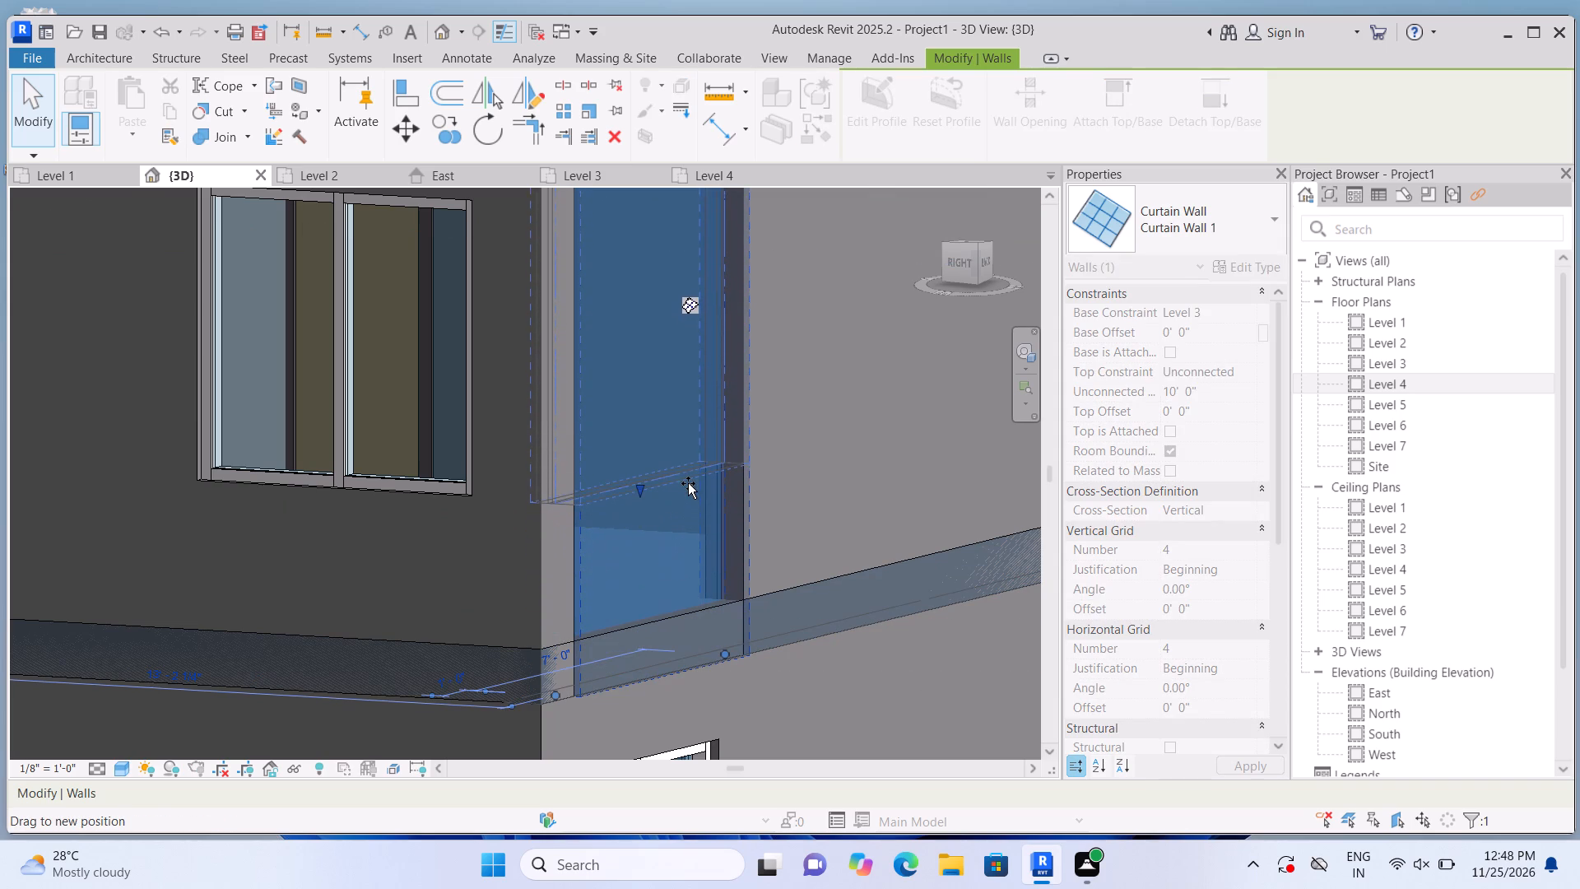
drag(688, 483, 691, 475)
scroll(693, 485, down, 2)
scroll(663, 217, up, 1)
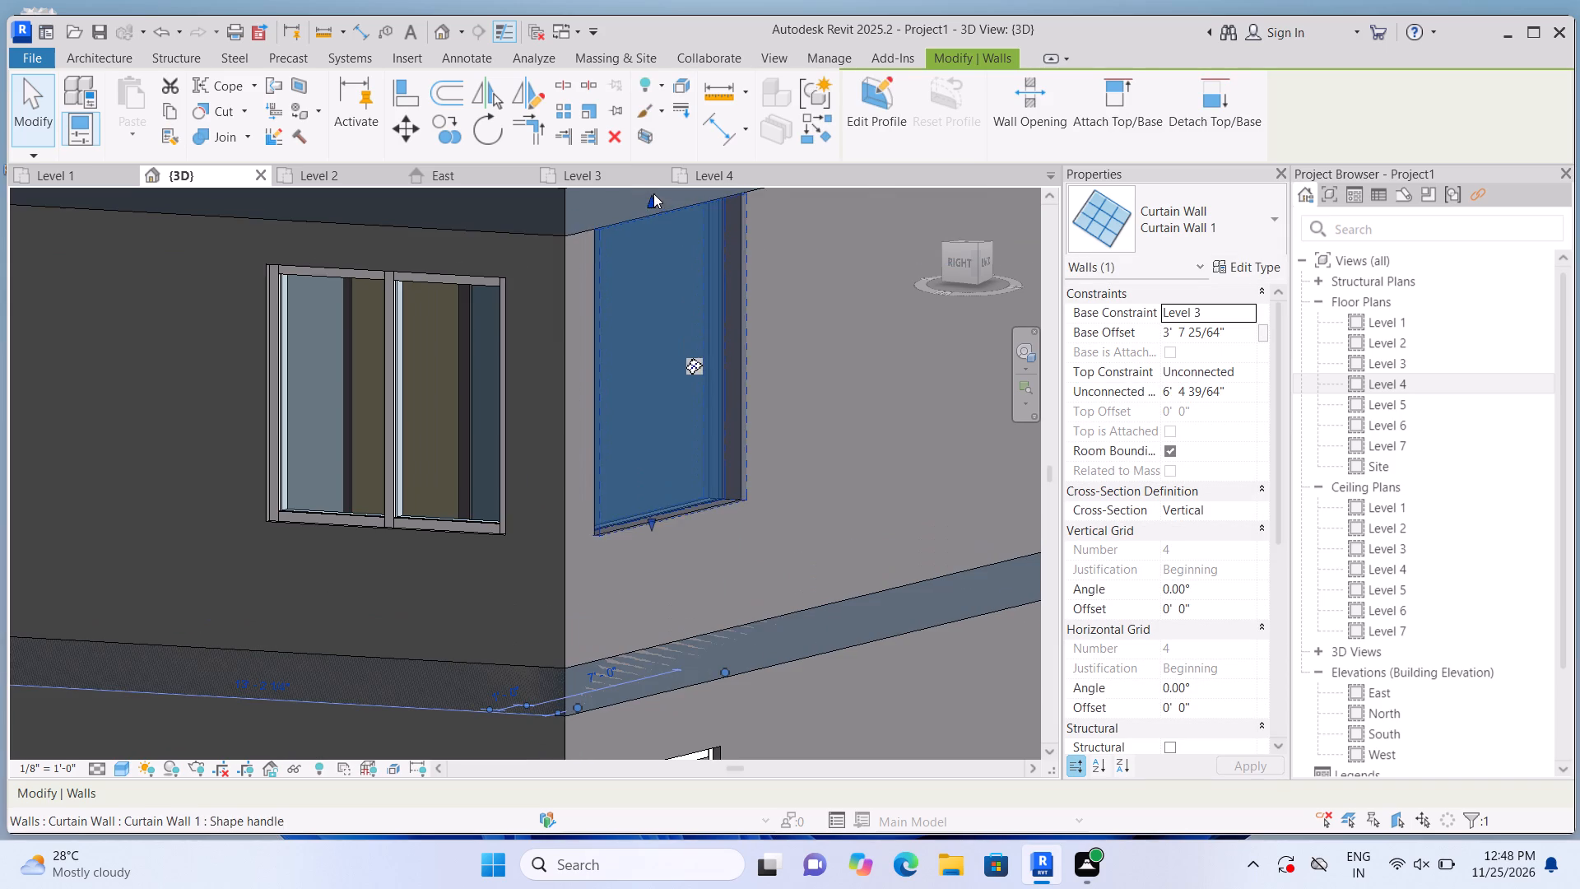
drag(653, 193, 657, 276)
click(657, 276)
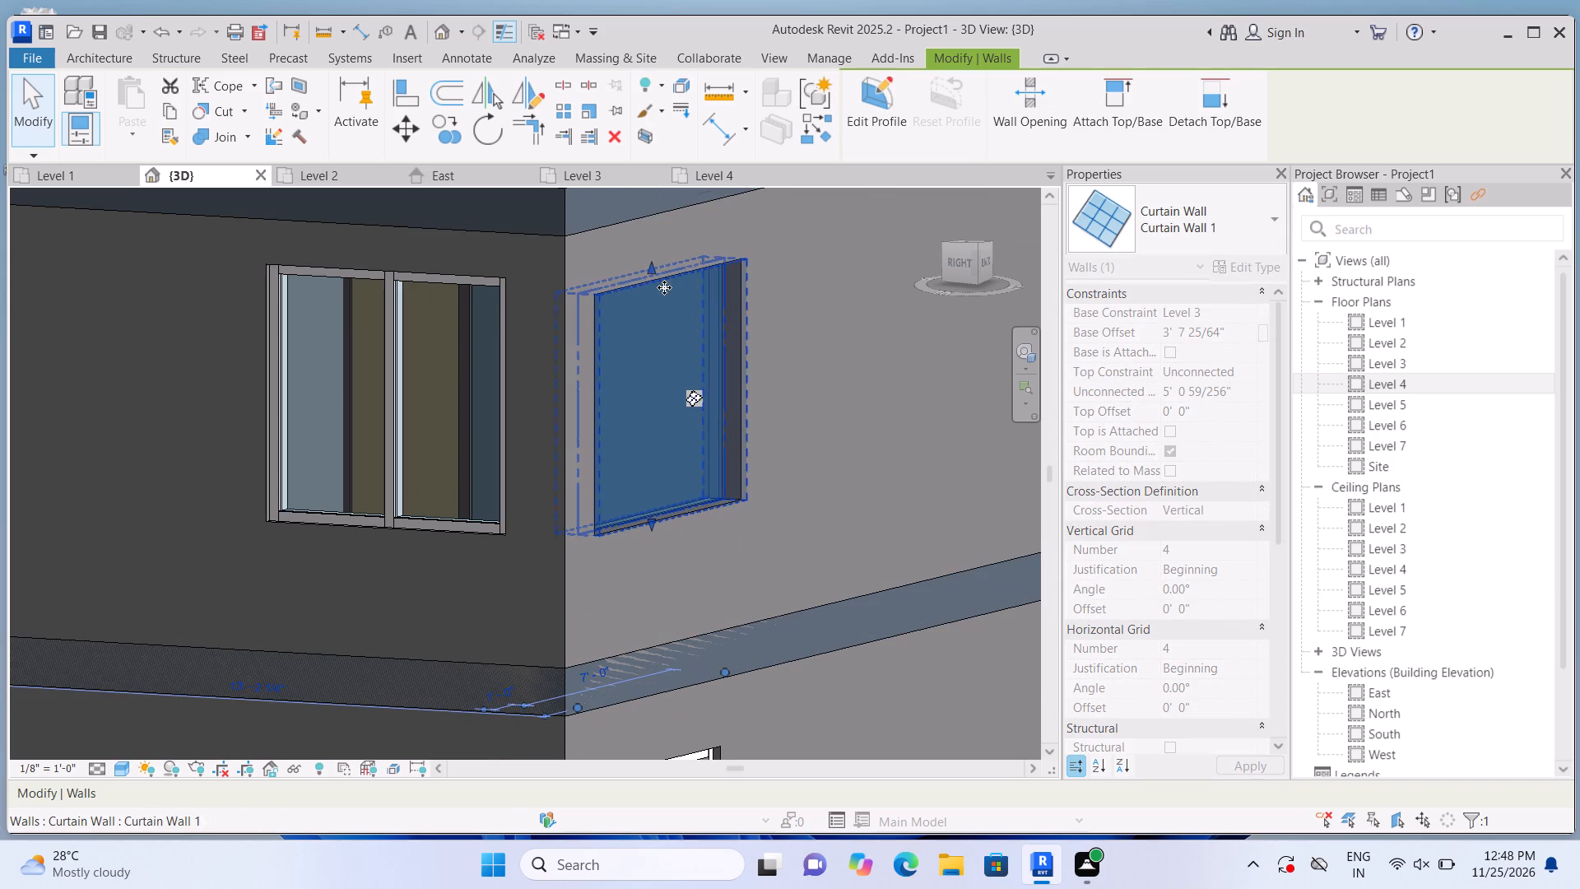
Add a vertical curtain grid line near the middle of the north wall's shortened north-east corner curtain wall, across all segments.
click(117, 63)
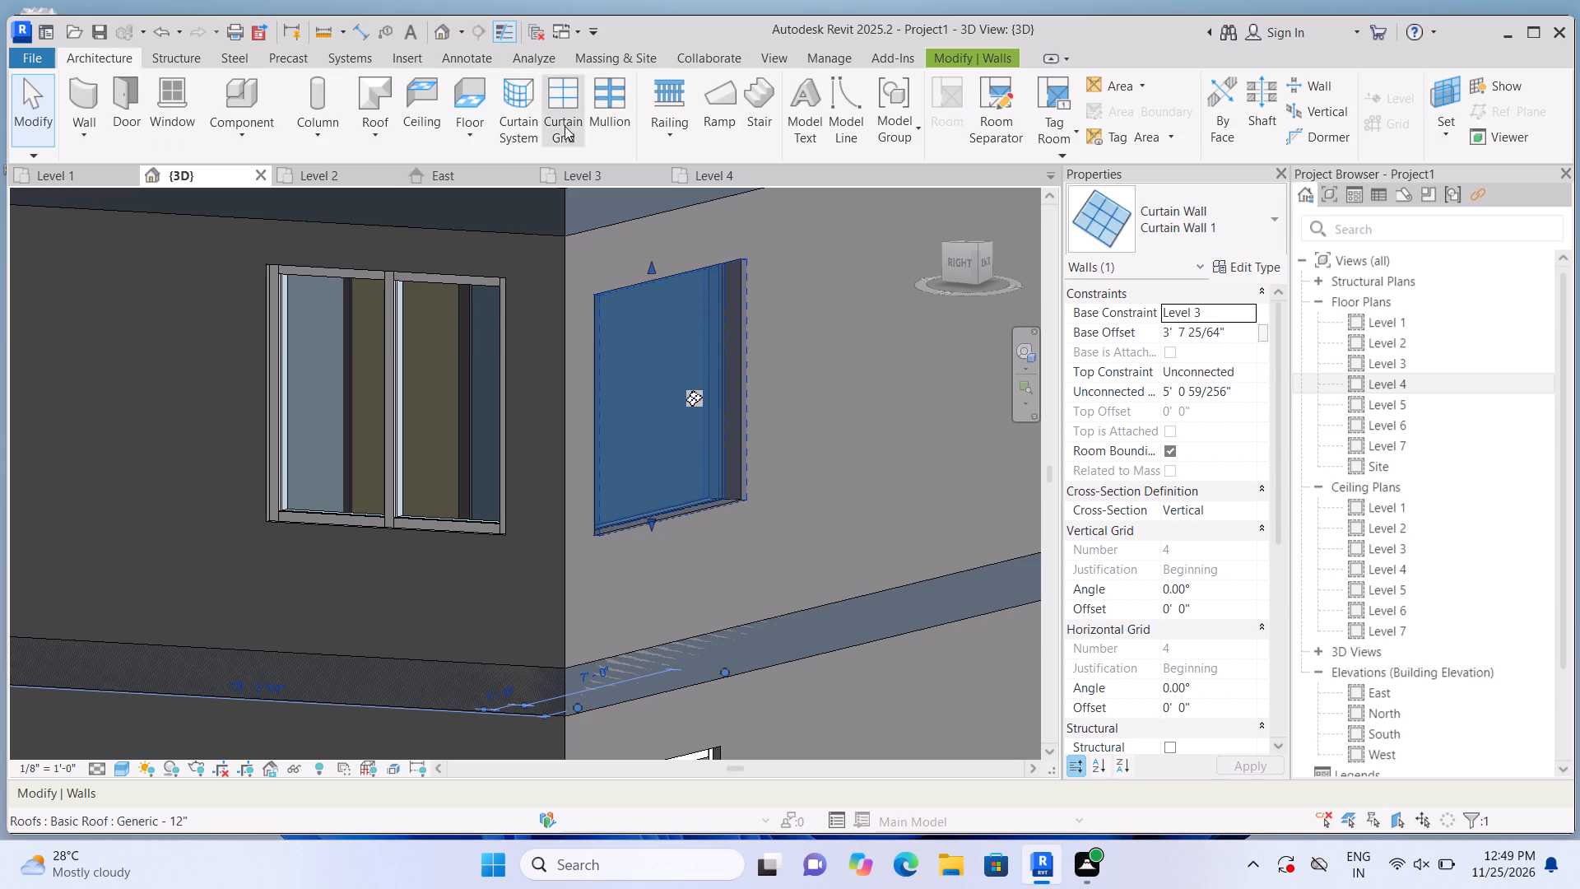
click(562, 124)
scroll(644, 261, up, 4)
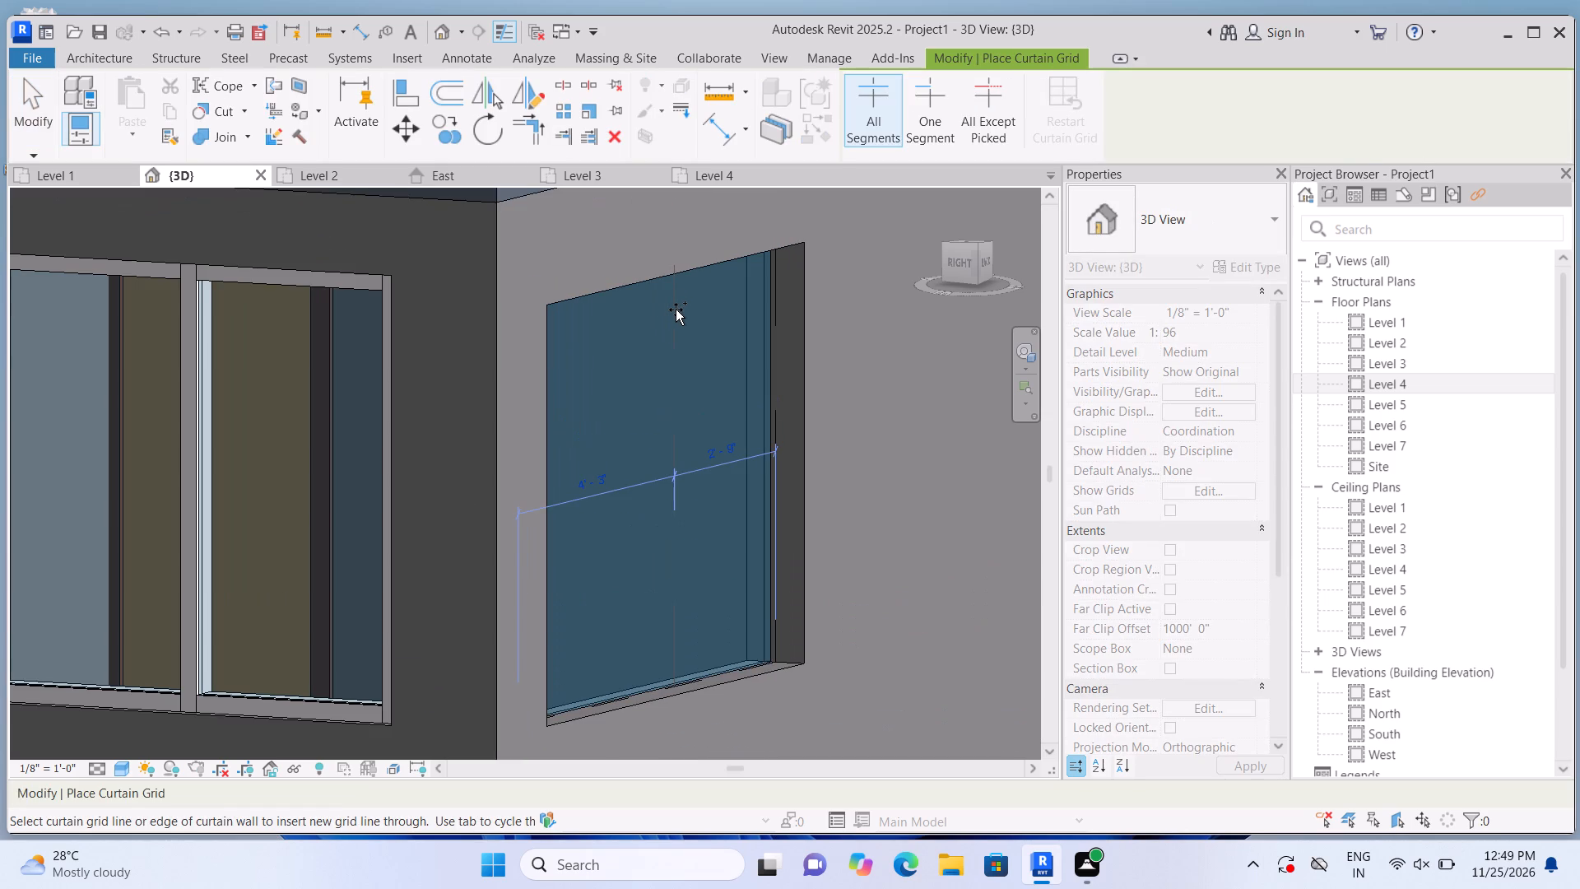
click(669, 312)
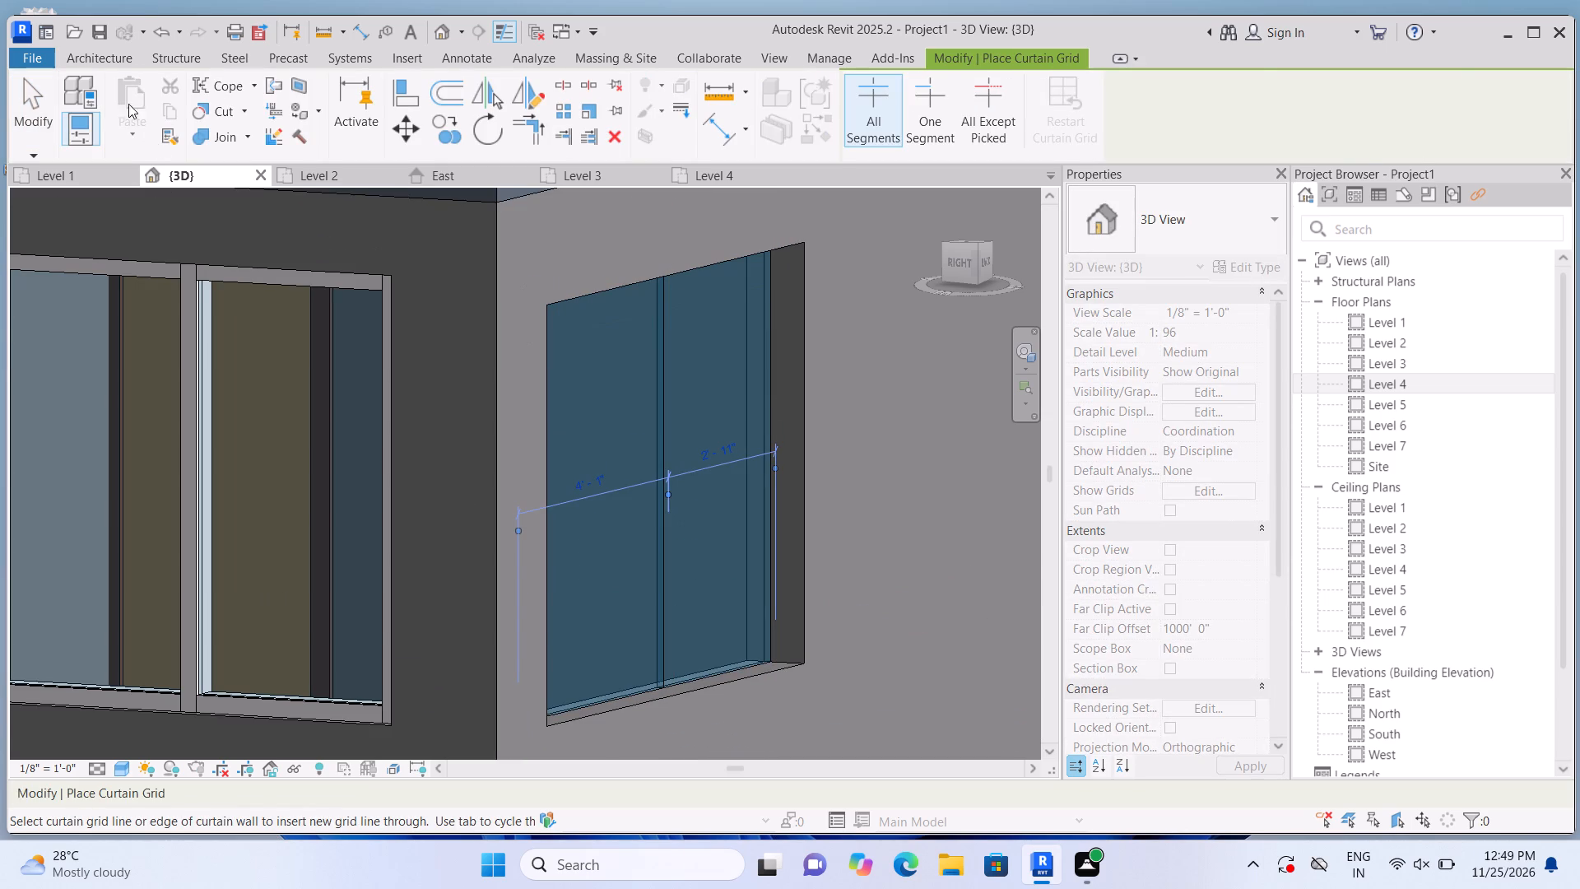
Place 2.5" x 5" rectangular mullions on the vertical grid line and all edges of the north wall's north-east corner window.
click(116, 60)
click(599, 123)
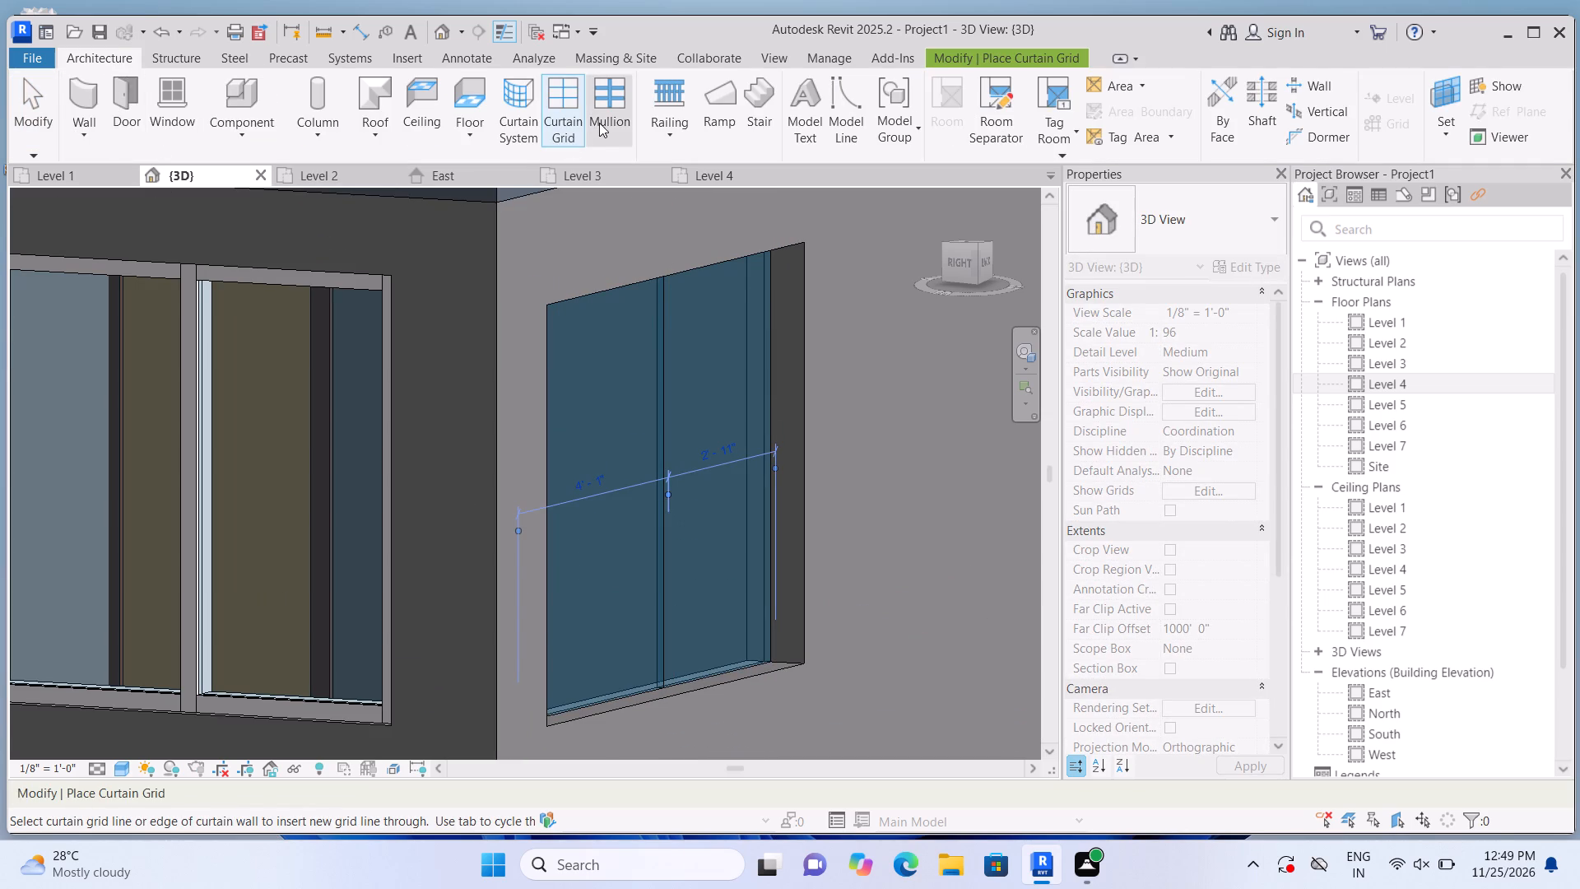
click(665, 365)
click(773, 337)
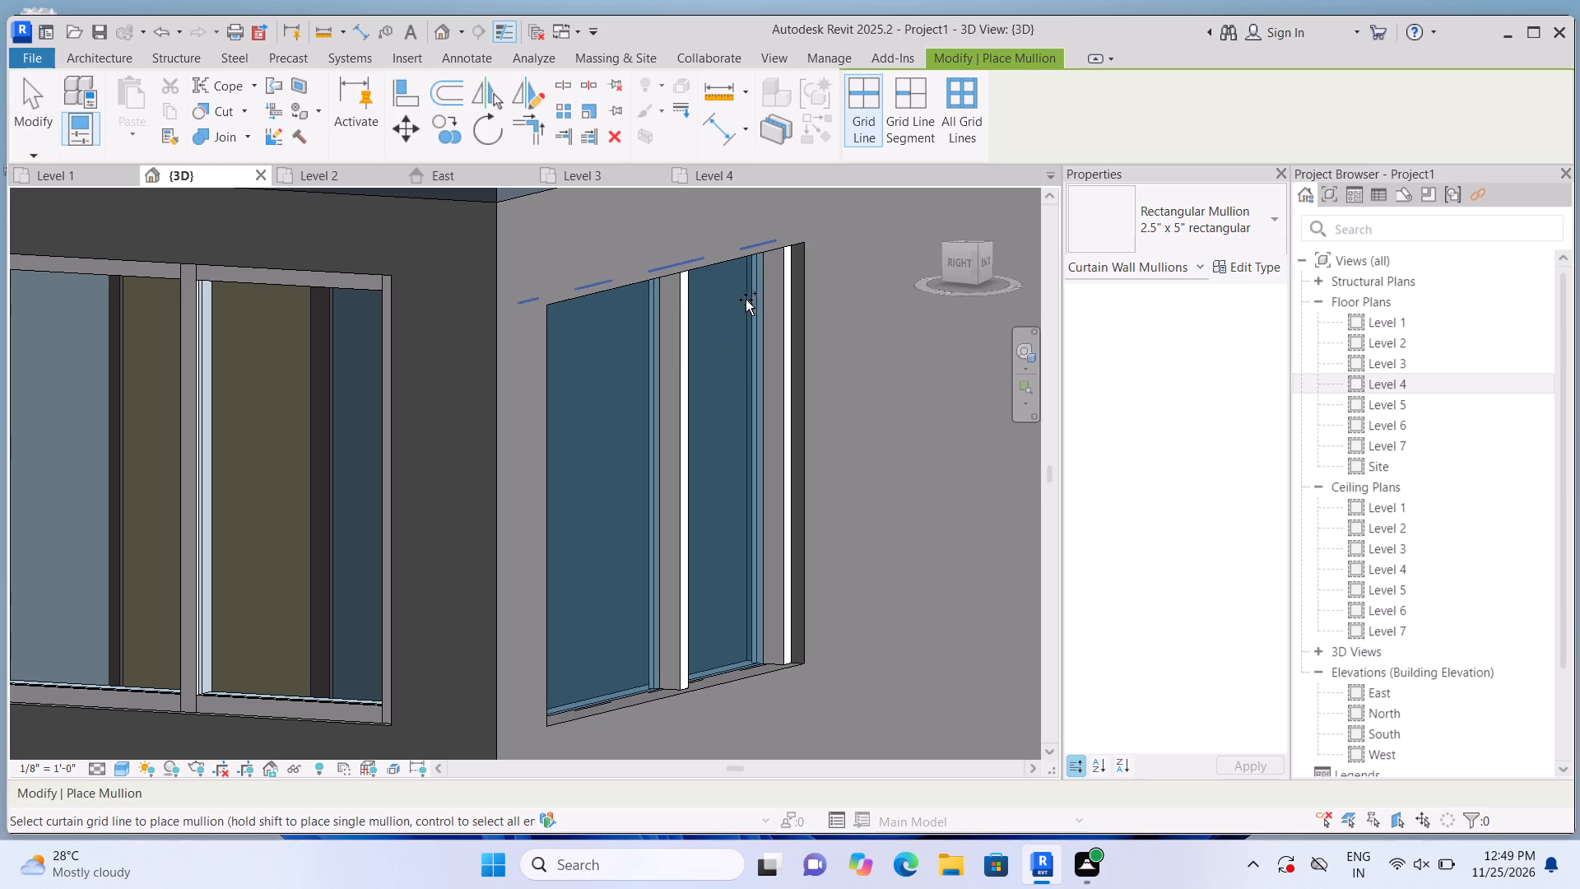
click(741, 281)
click(555, 483)
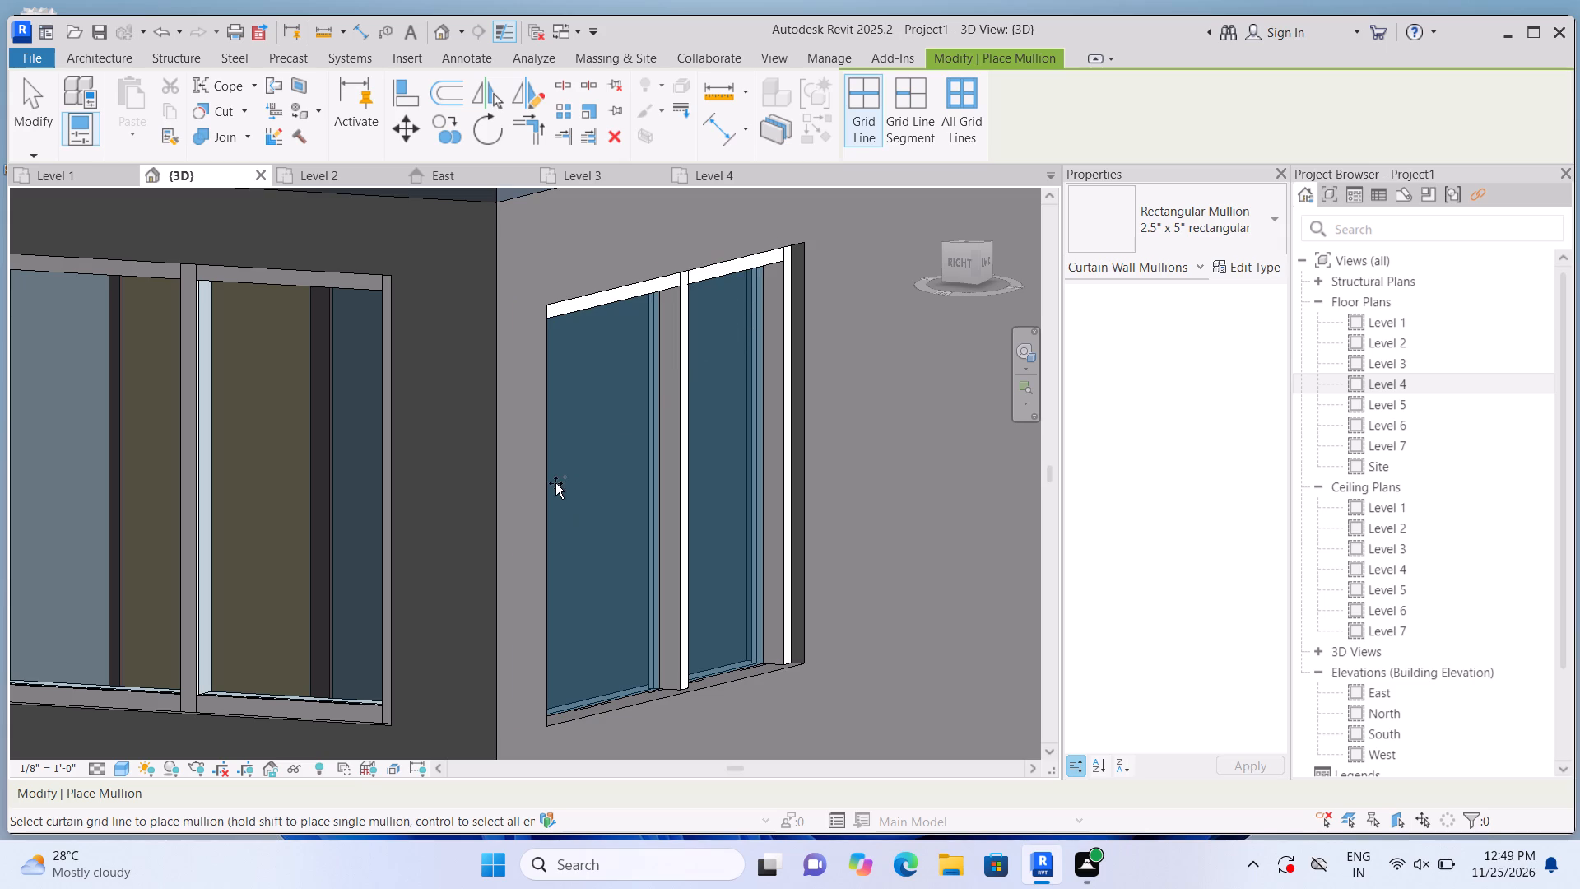
click(565, 677)
key(Escape)
Select the middle vertical mullion of the north wall's window at the north-east corner.
scroll(552, 493, down, 6)
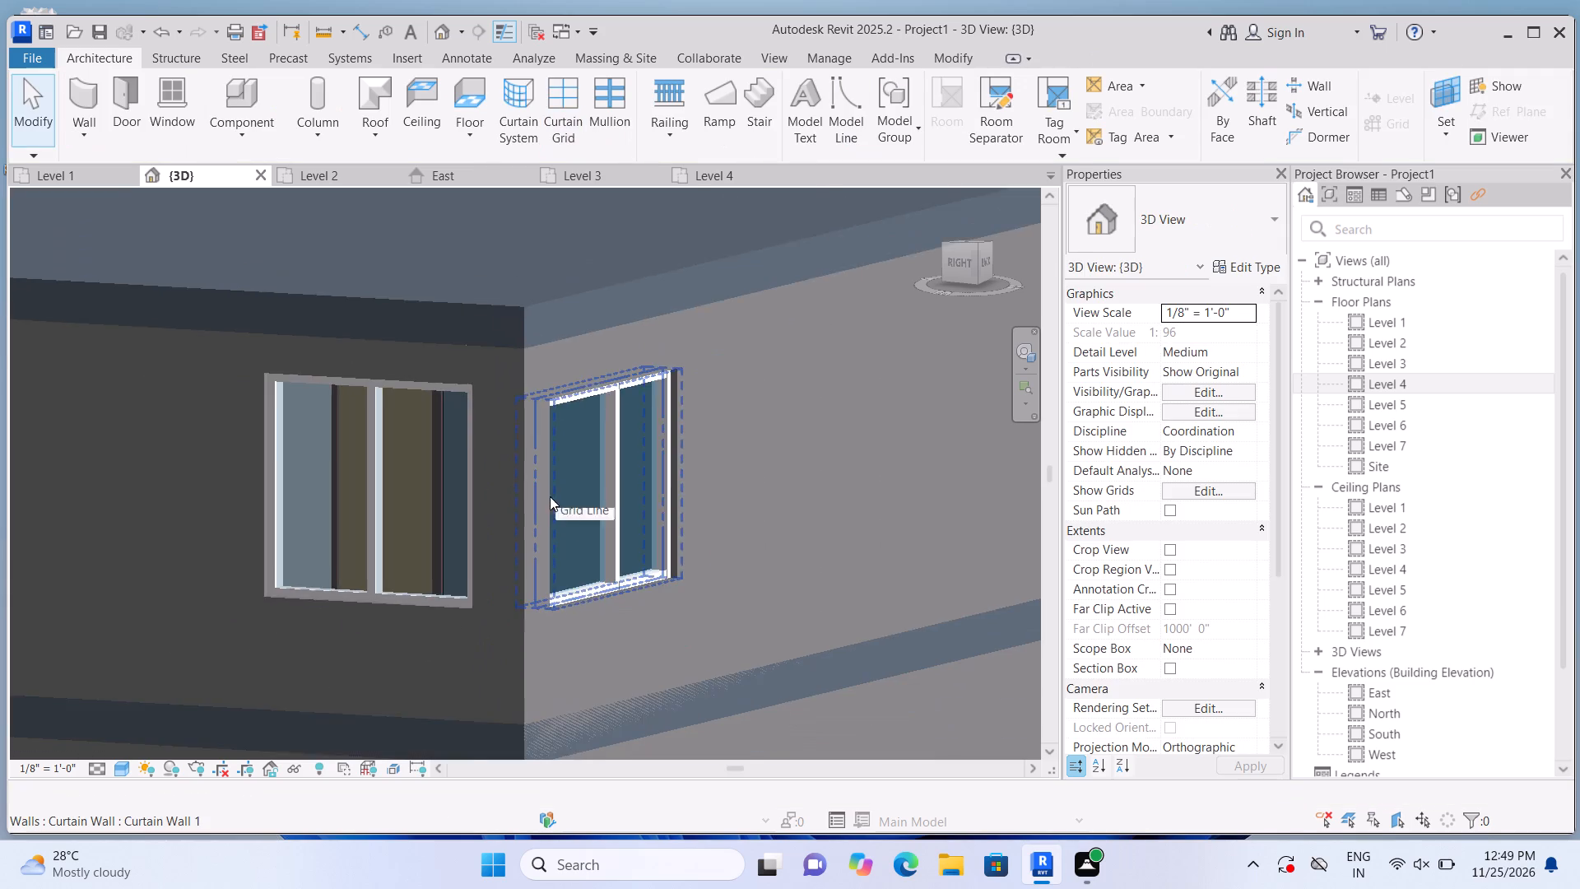
scroll(550, 496, down, 1)
shift+middle_click(775, 541)
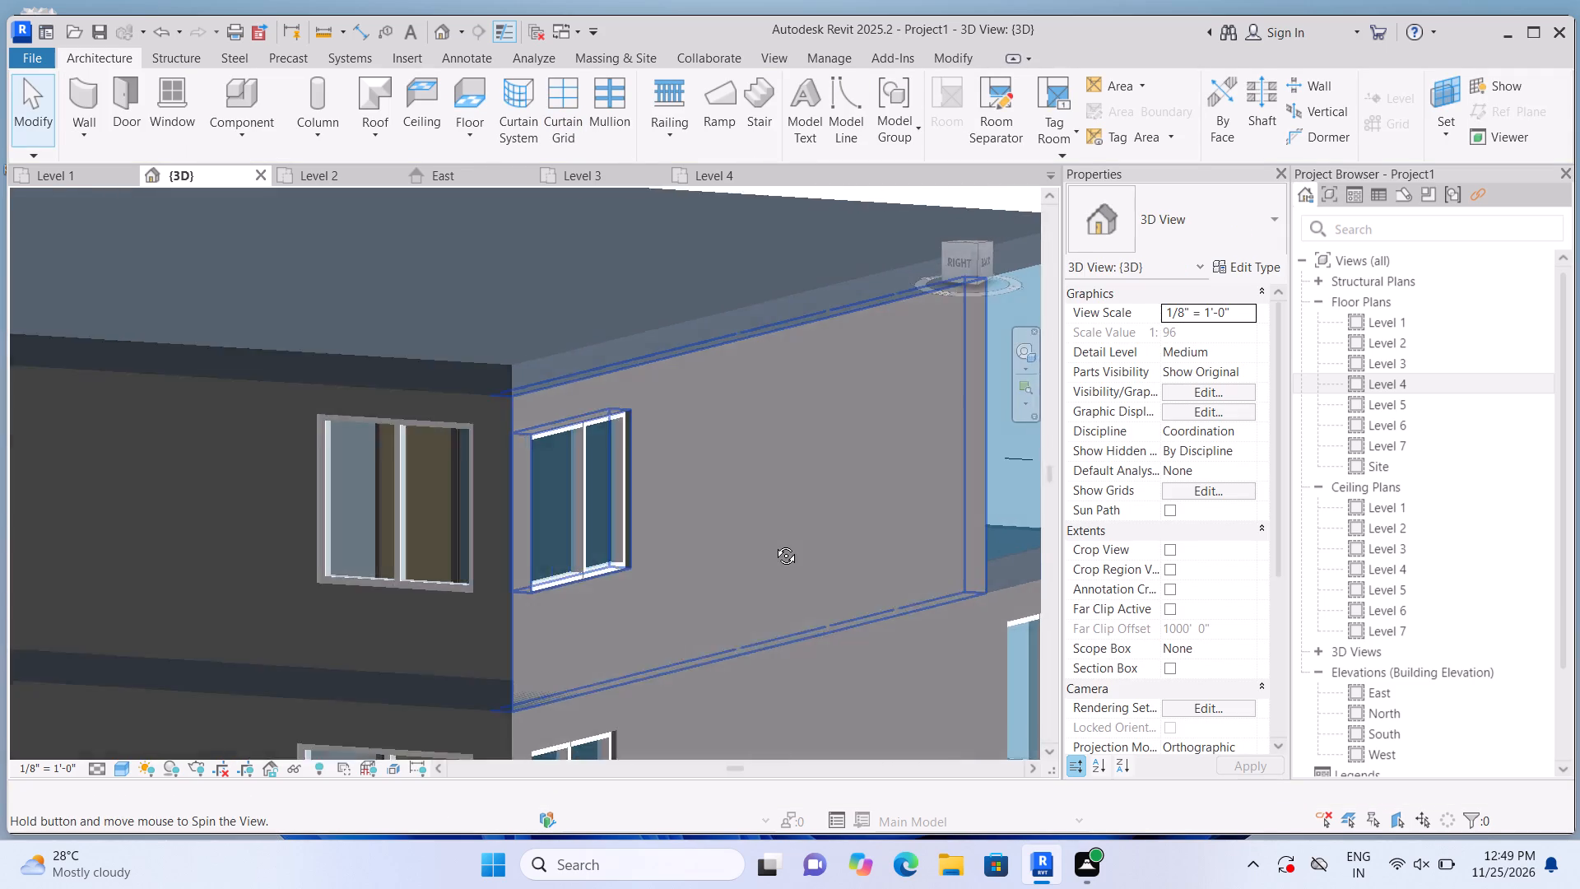
middle_drag(746, 530, 318, 619)
scroll(555, 575, up, 1)
shift+middle_drag(471, 595, 396, 619)
scroll(740, 495, down, 7)
scroll(679, 578, up, 4)
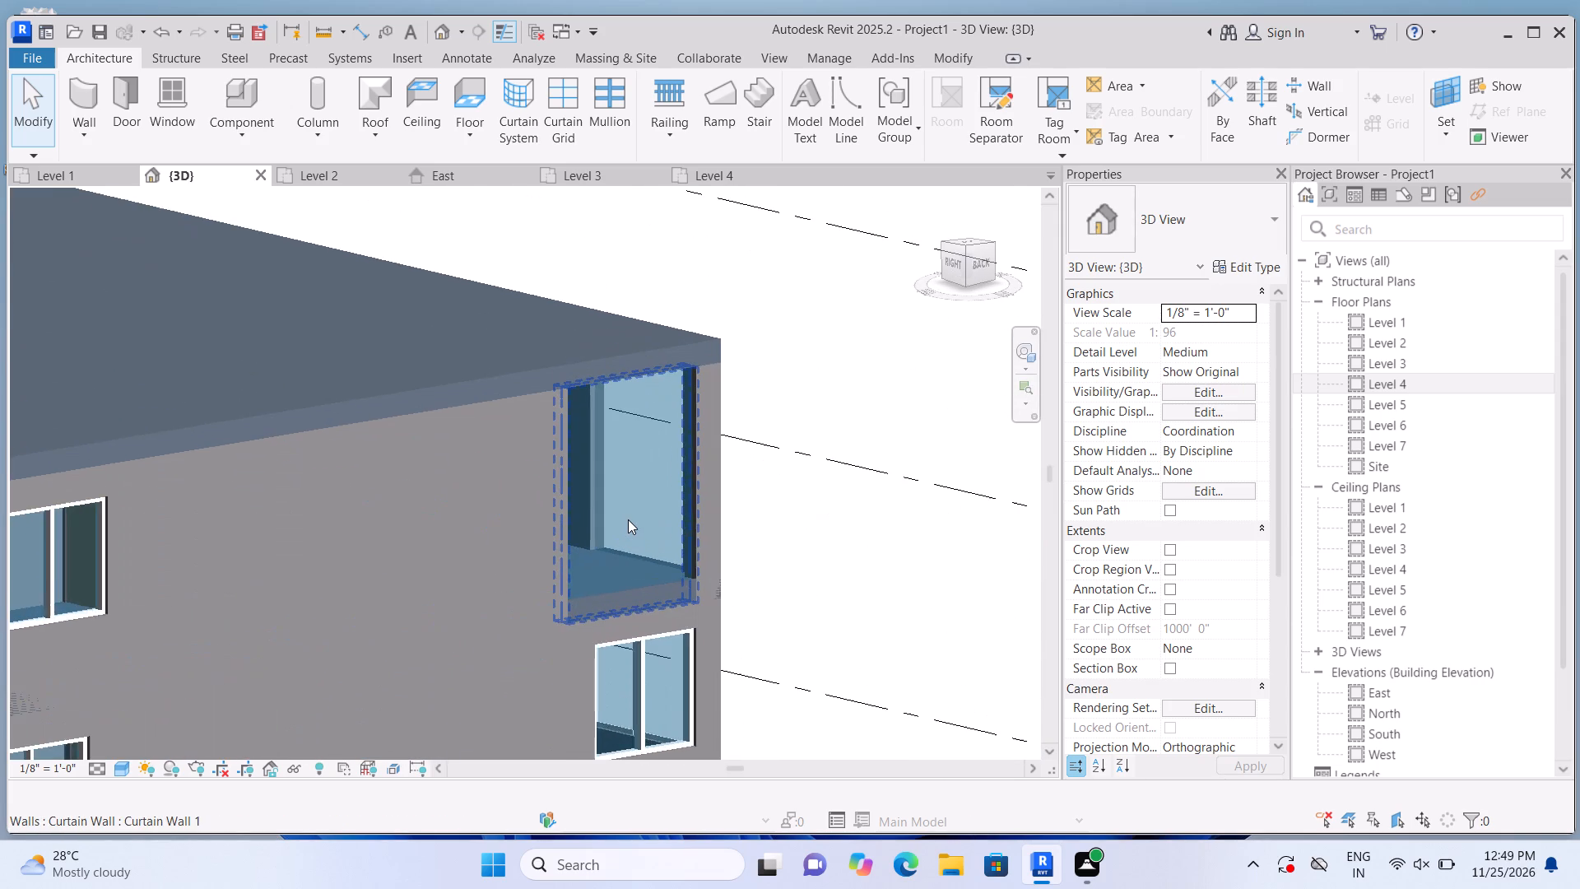
scroll(650, 511, down, 2)
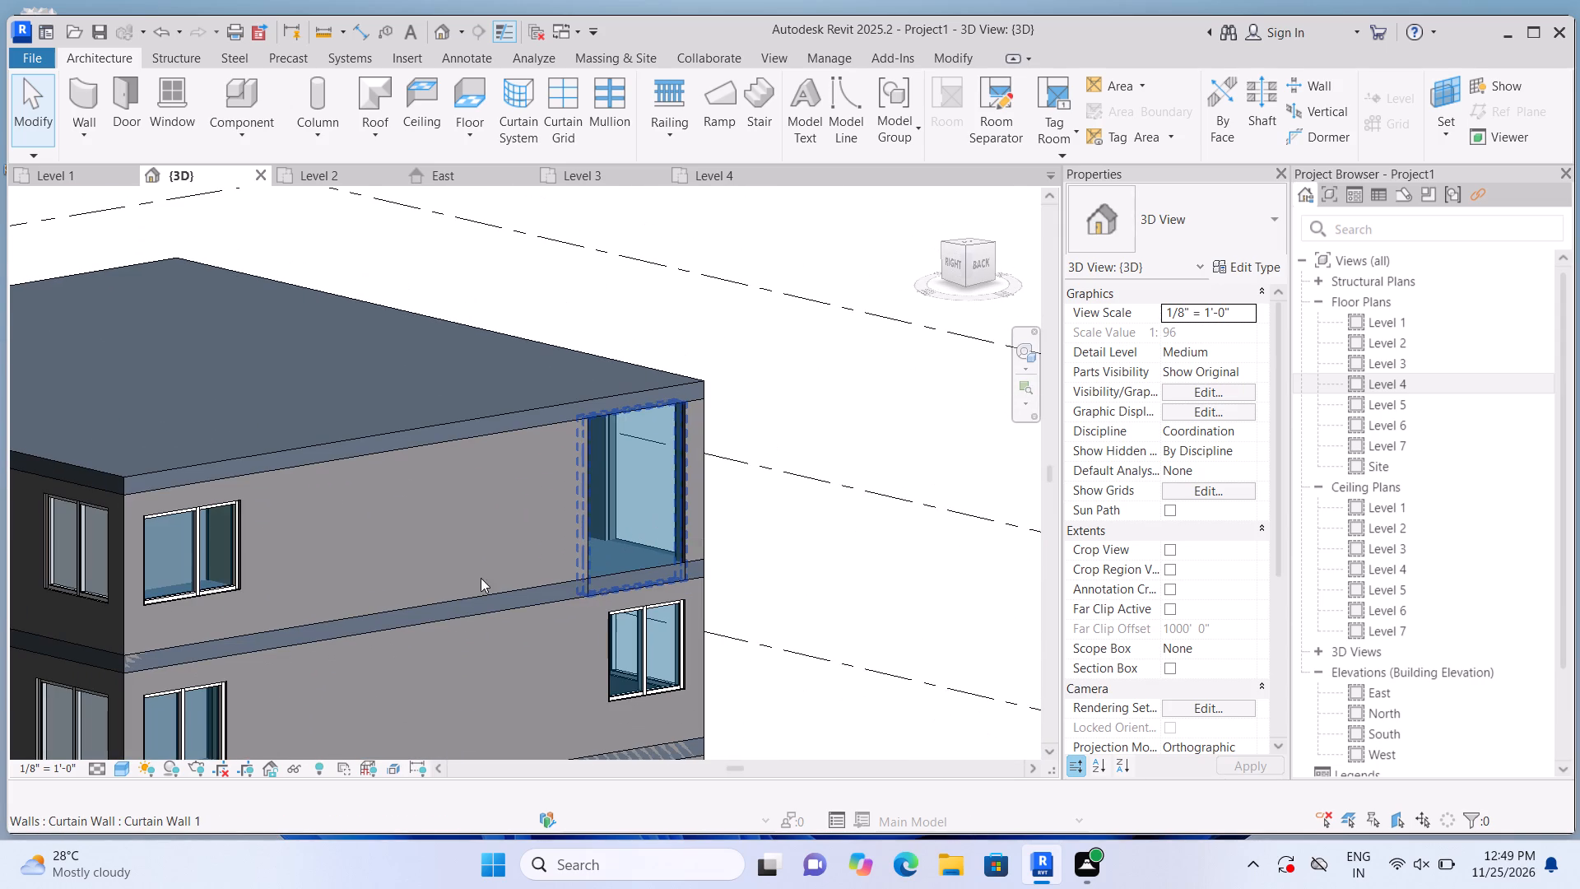
scroll(191, 542, up, 6)
scroll(253, 570, up, 2)
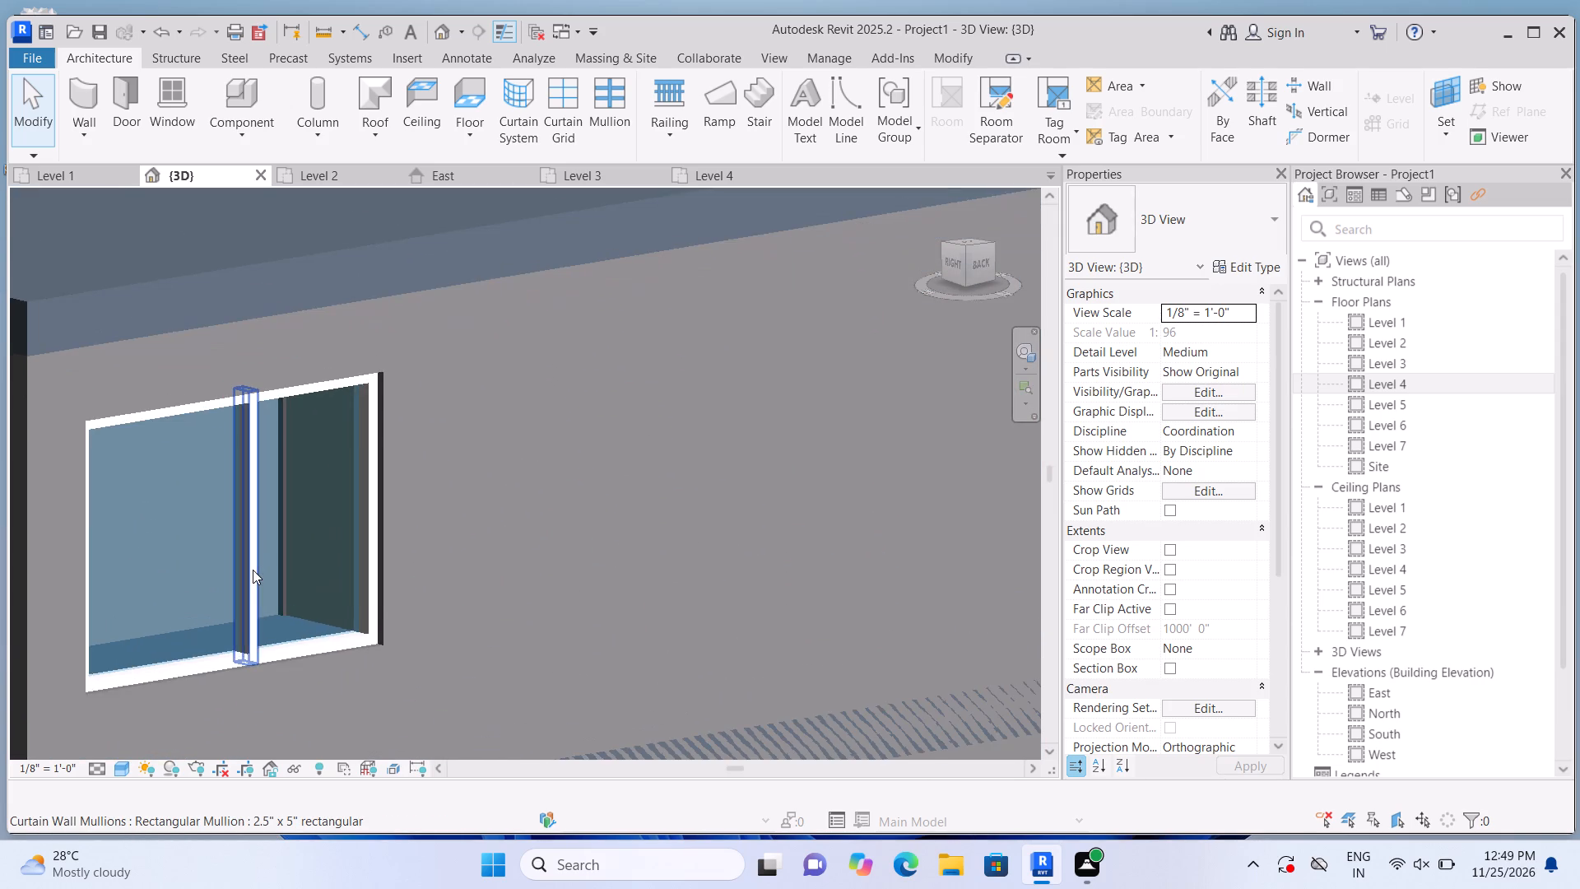
click(253, 570)
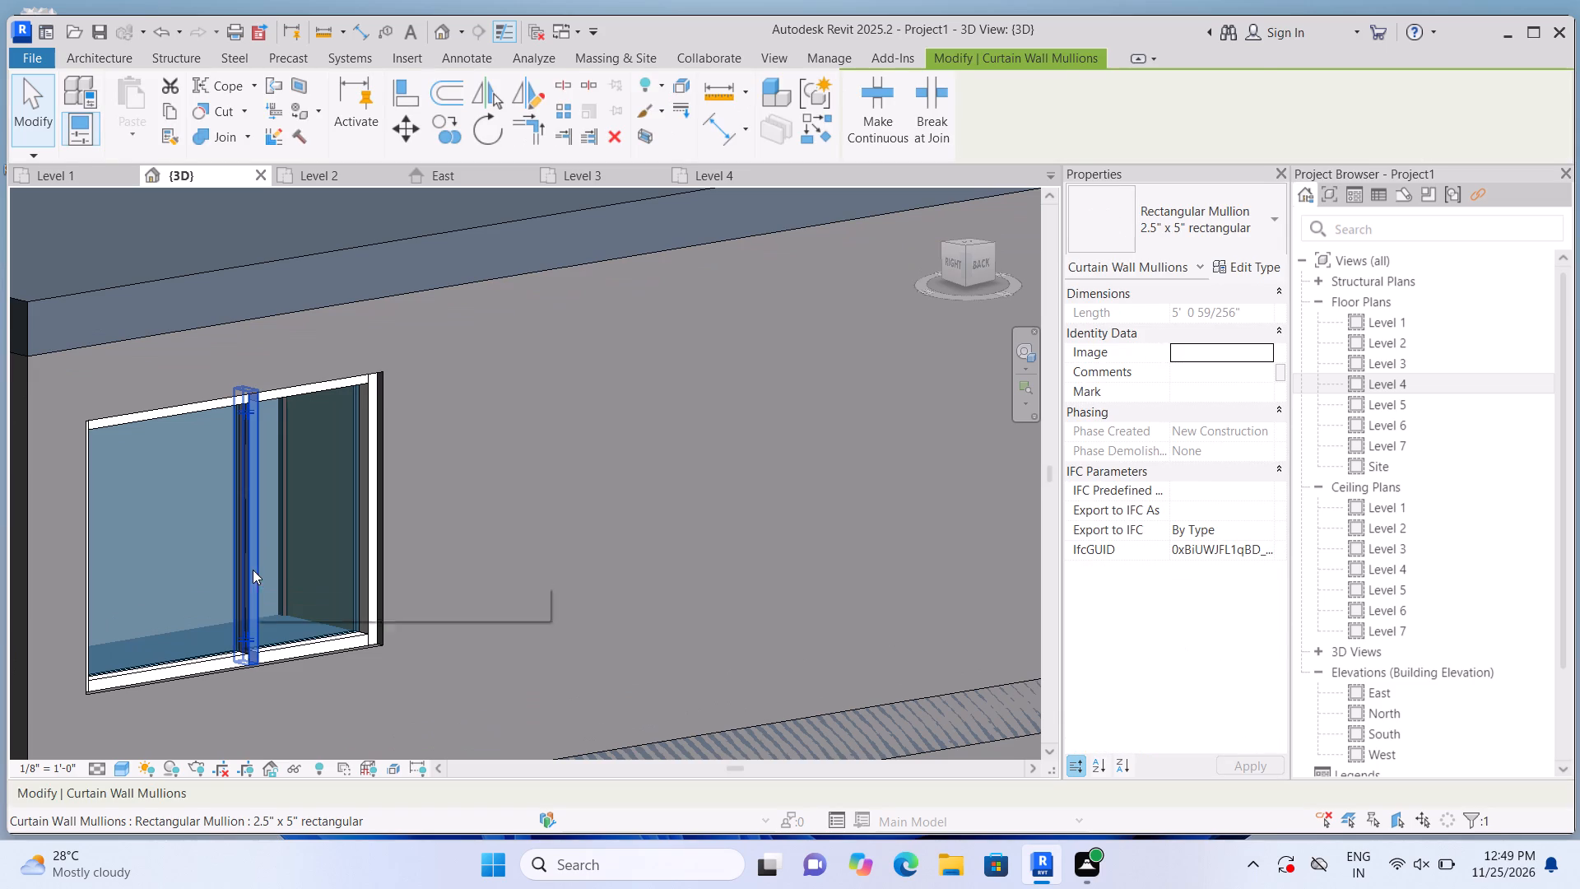
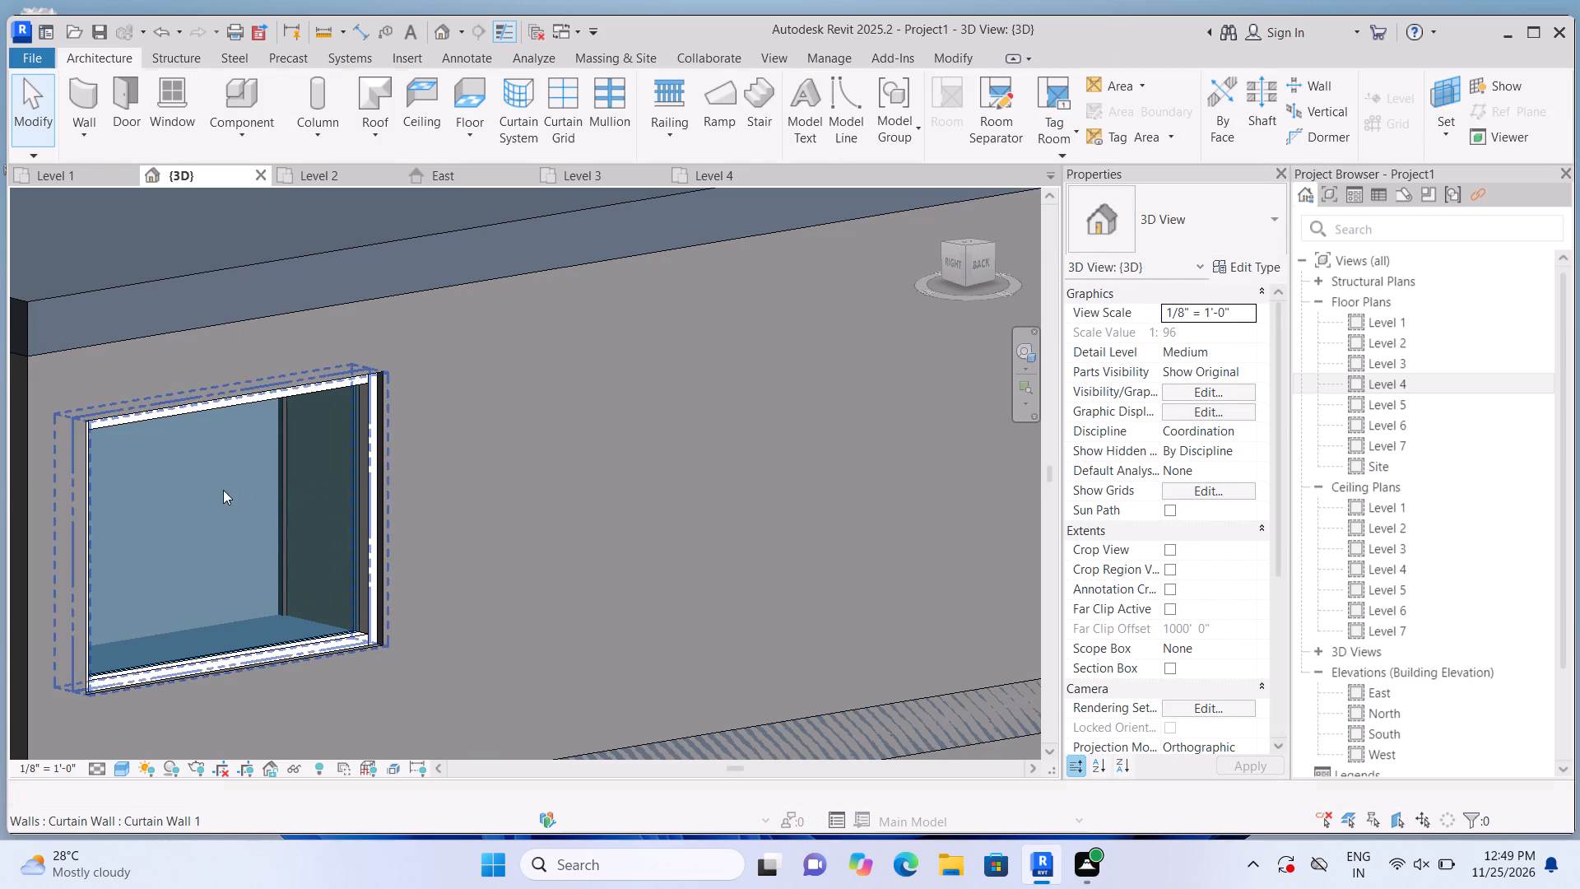
Add a vertical curtain grid line at the midpoint of the framed curtain panel, 3'-6" from its side.
click(560, 116)
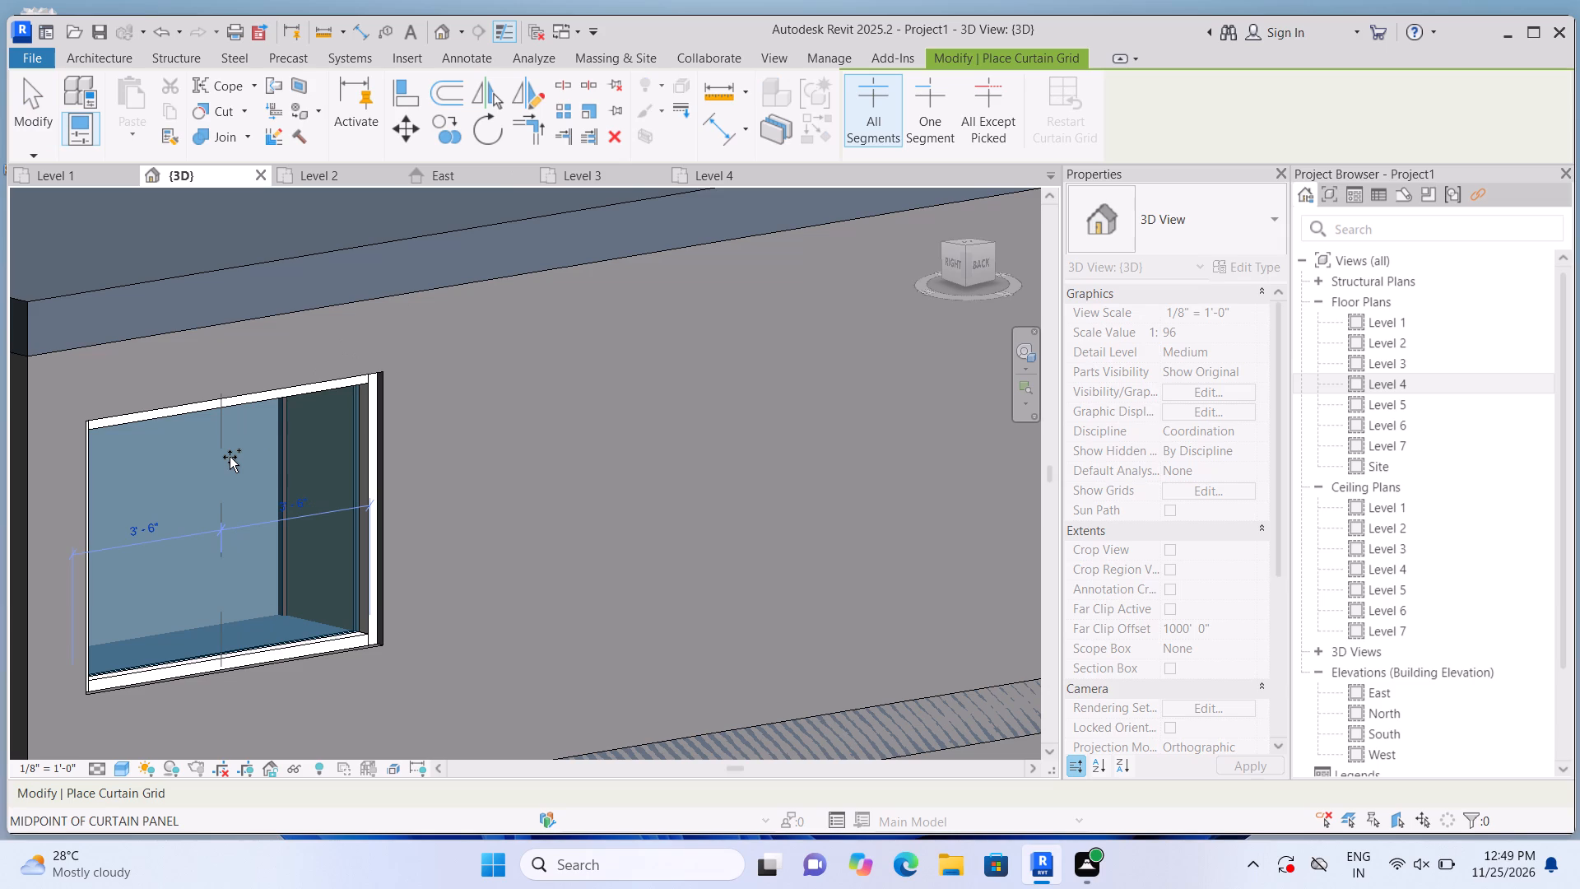
click(230, 457)
click(96, 76)
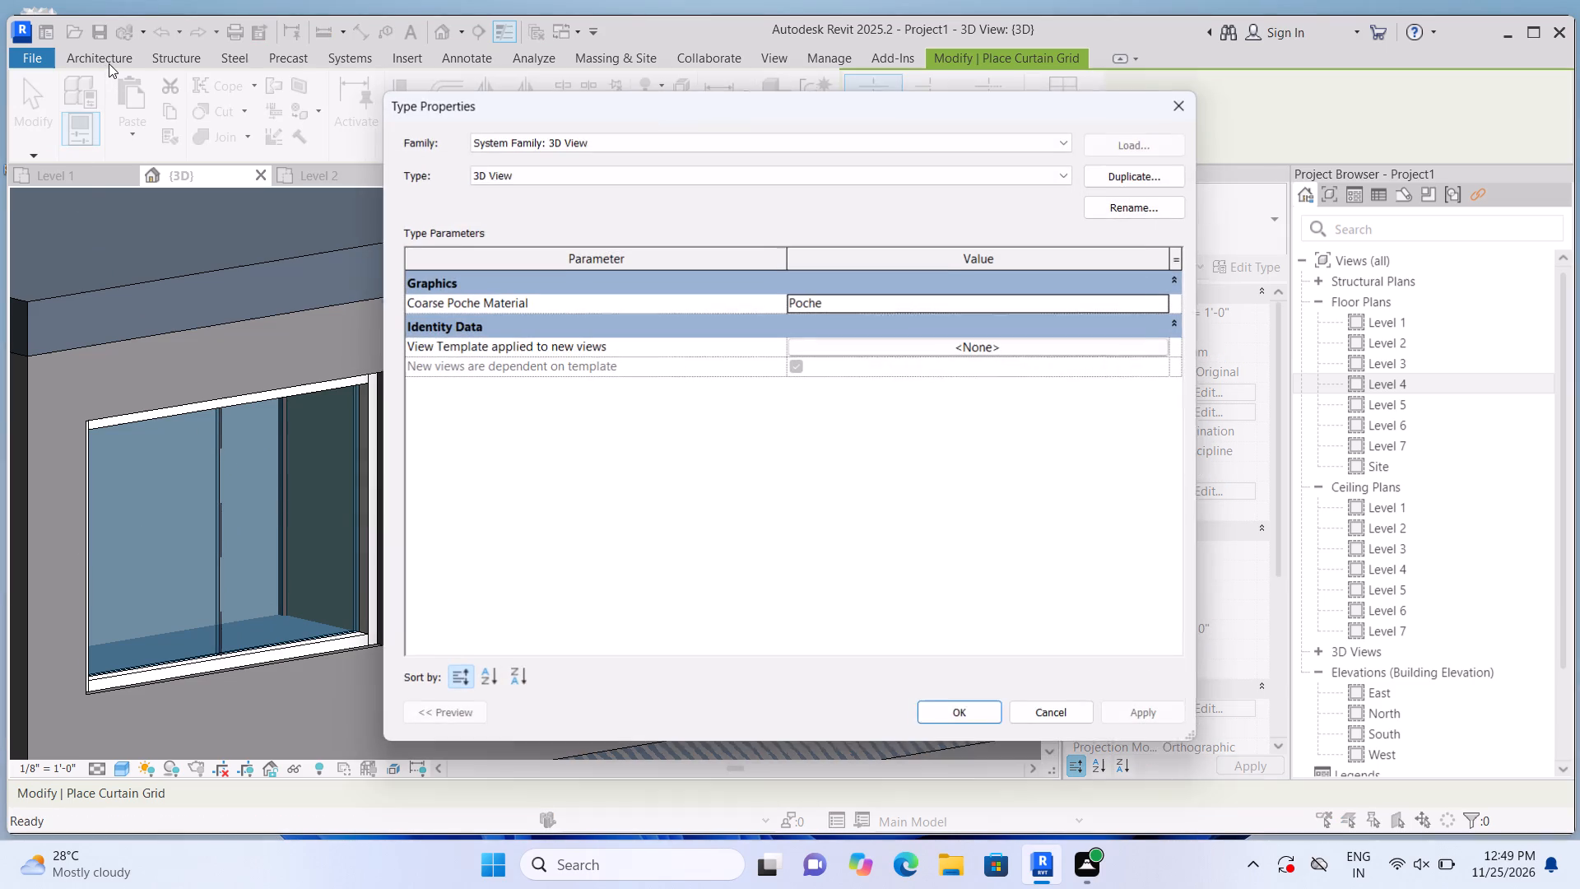
click(1172, 109)
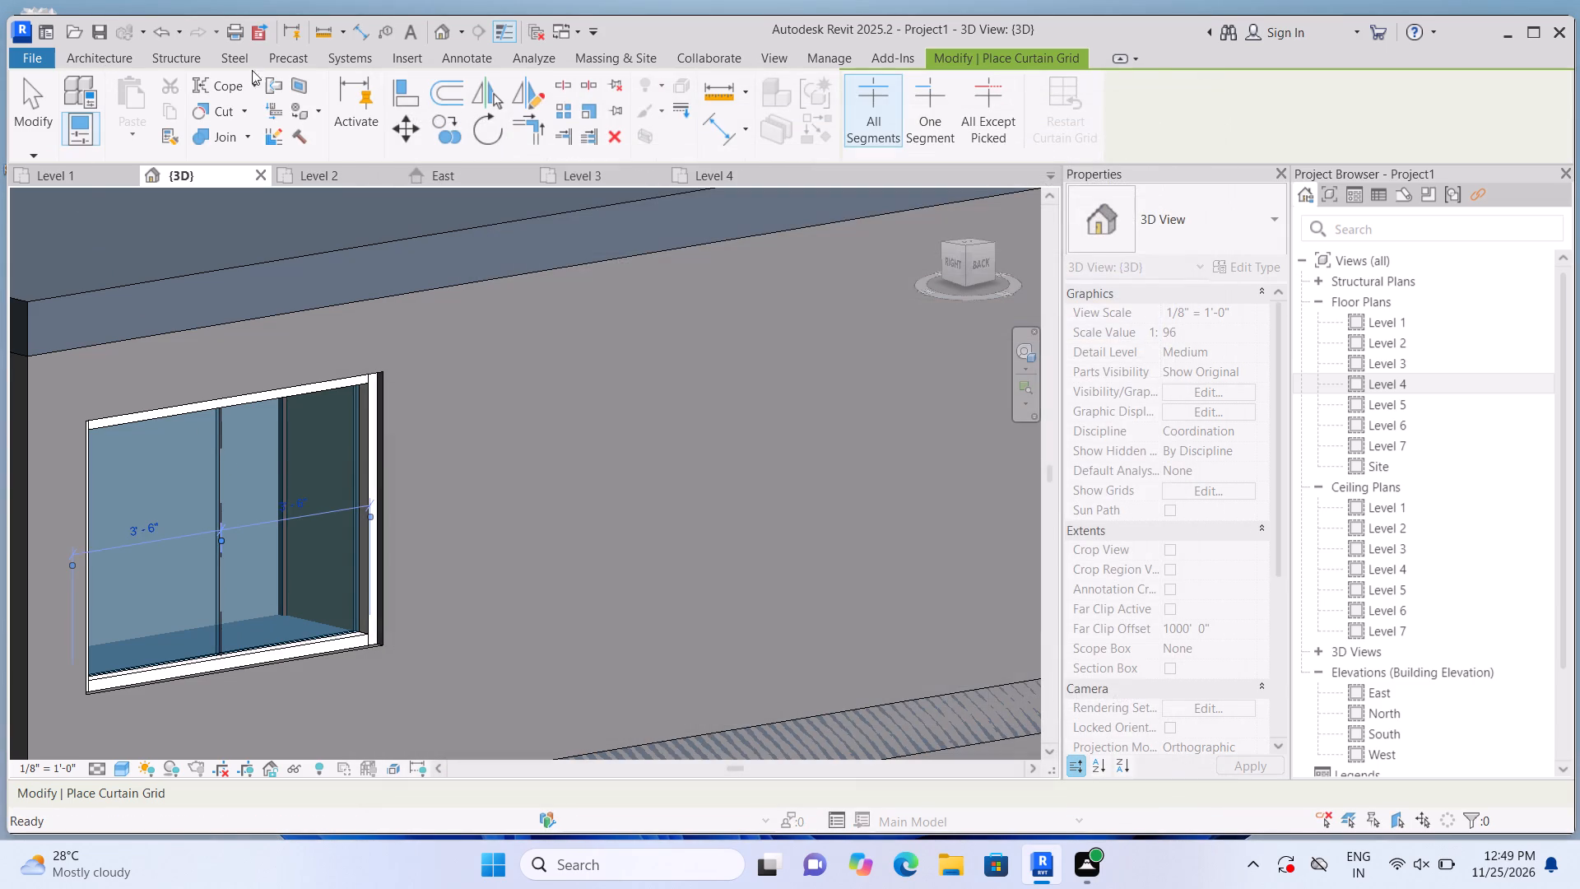
Place a 2.5" x 5" rectangular mullion on the window's central grid line.
click(113, 60)
click(622, 108)
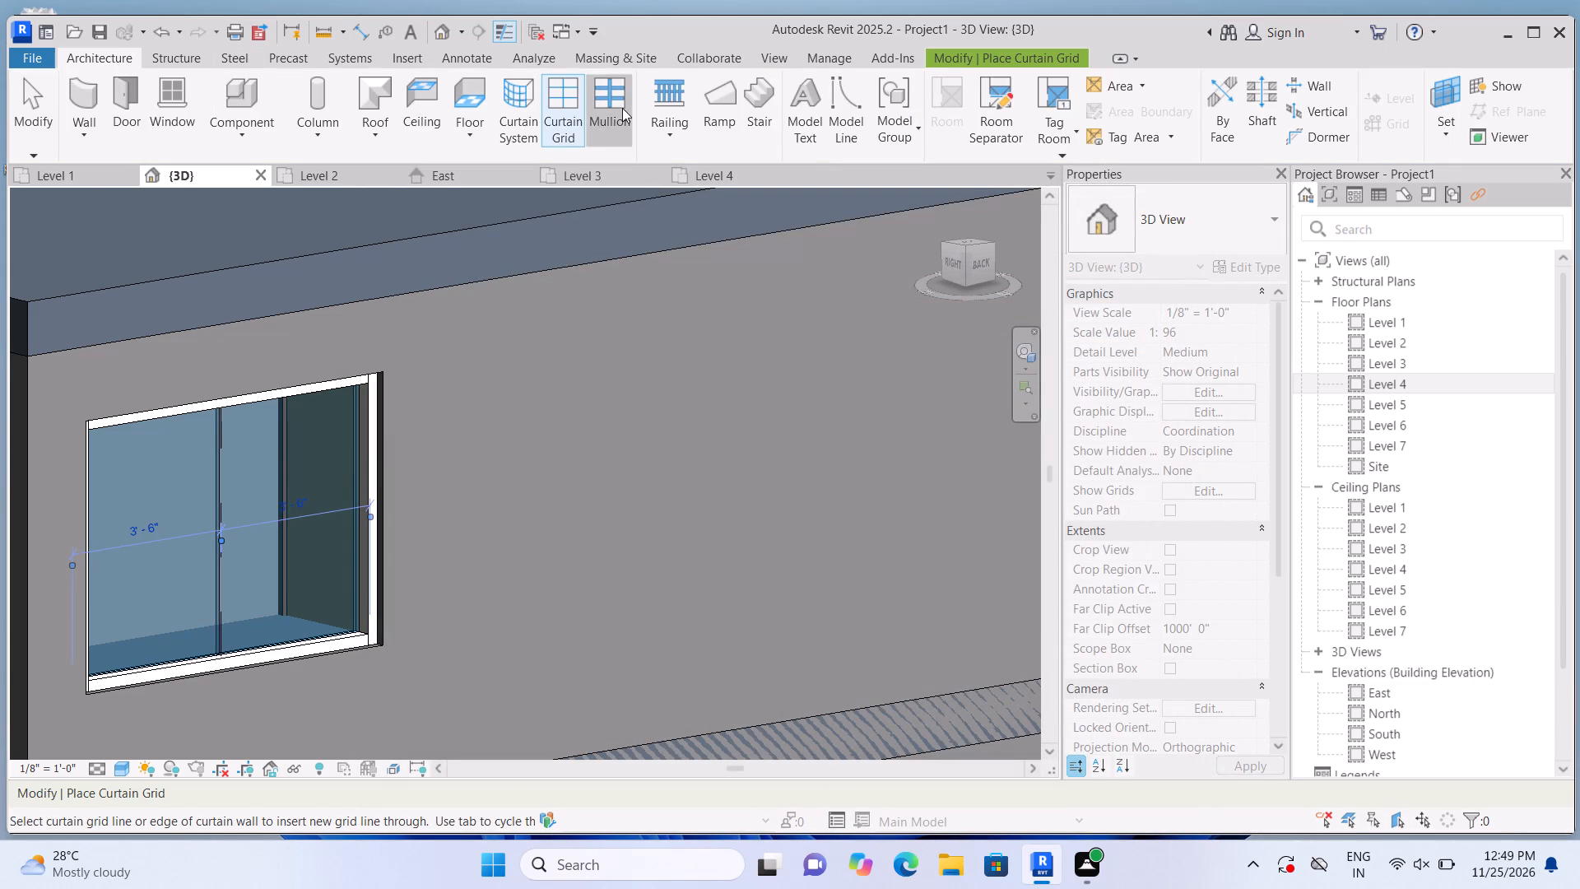
click(202, 542)
scroll(244, 615, down, 1)
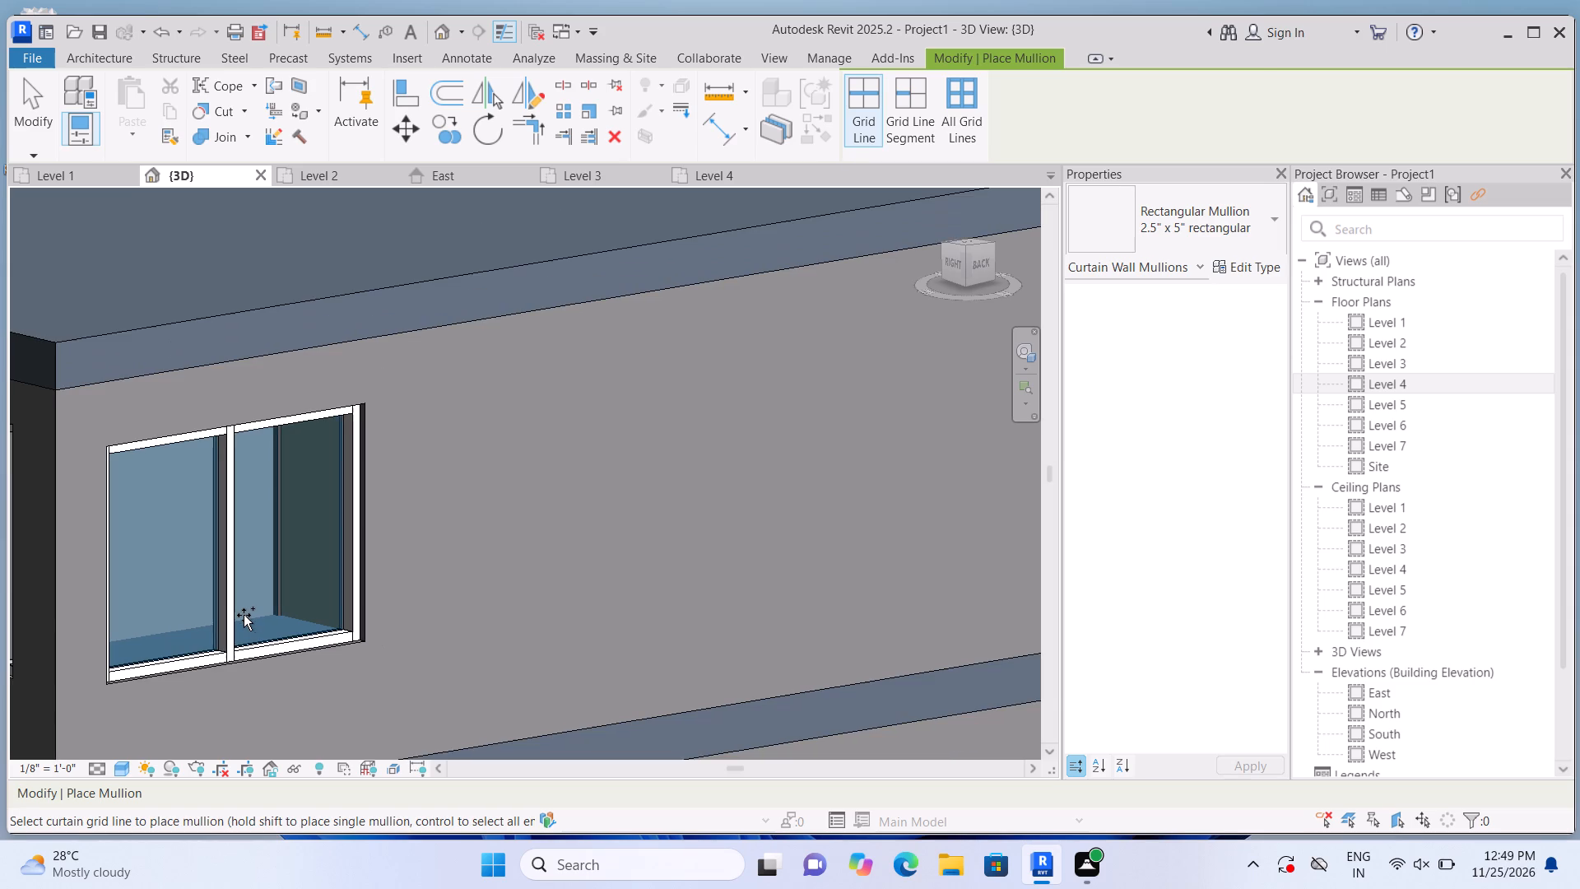
key(Escape)
Raise the bottom edge of the full-height Level 3 curtain wall at the facade's other end to a base offset of about 3'-8".
scroll(248, 617, down, 4)
middle_drag(478, 626, 225, 712)
middle_click(225, 712)
scroll(690, 657, up, 2)
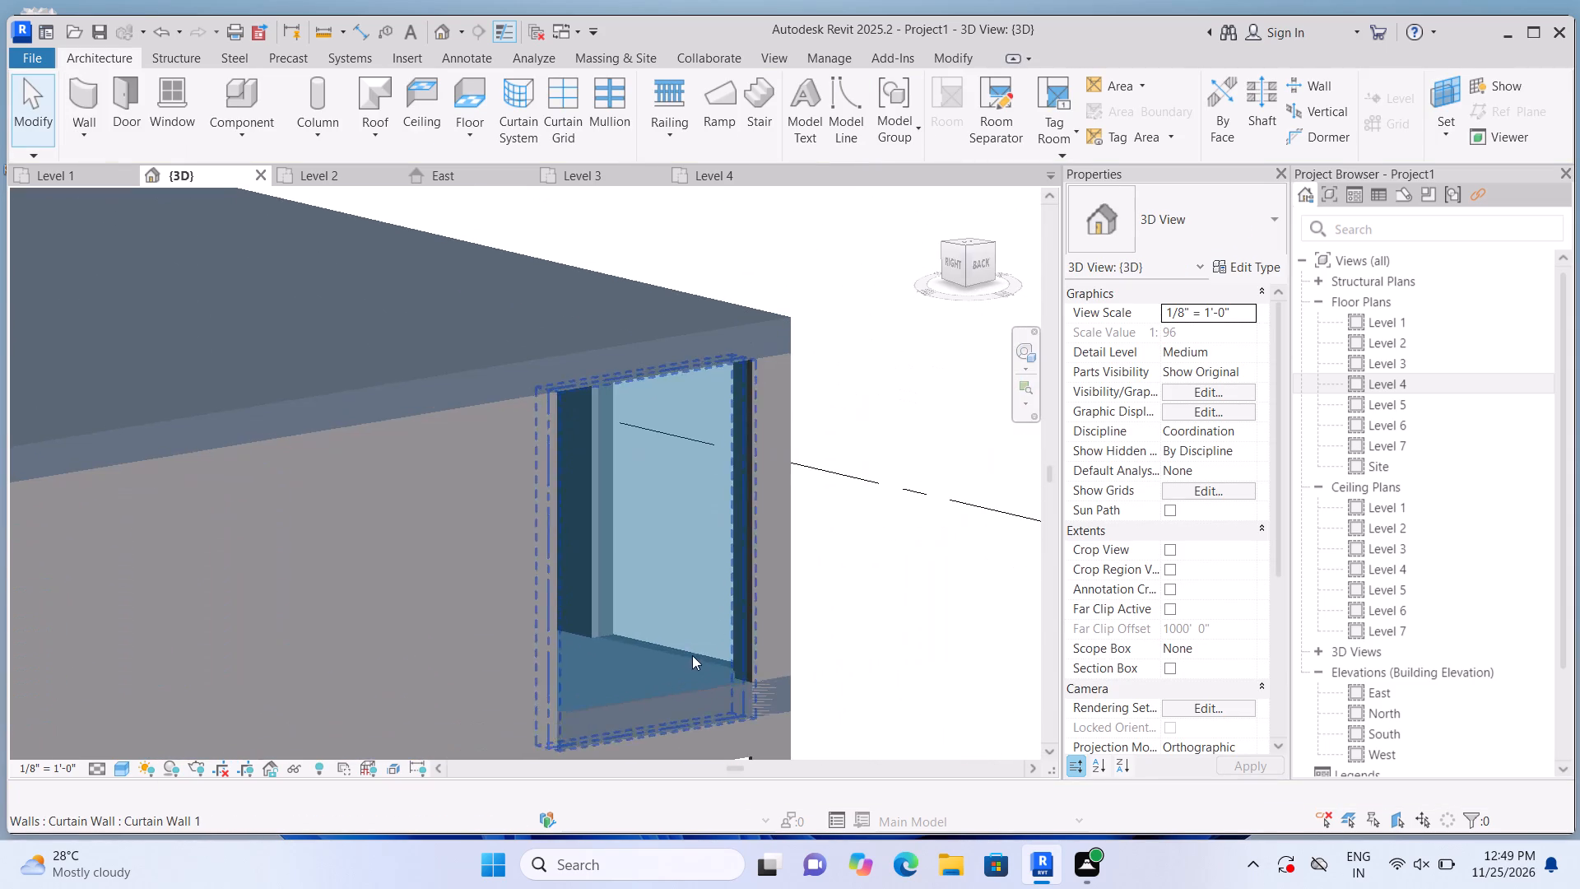
click(695, 652)
scroll(839, 598, down, 3)
click(843, 594)
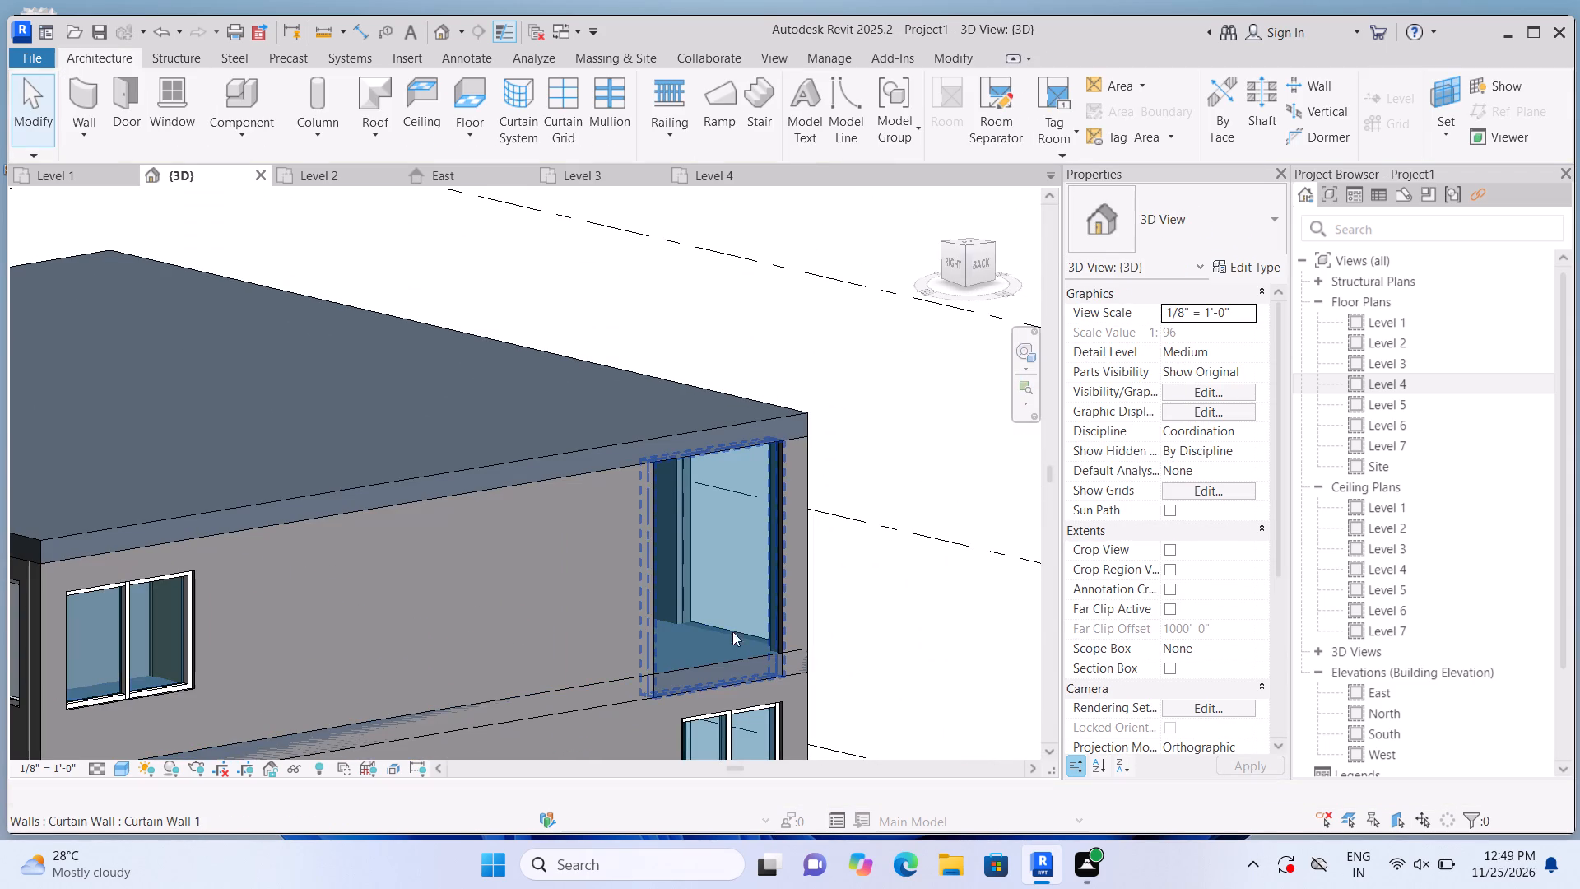
scroll(720, 582, up, 1)
click(720, 582)
scroll(710, 705, up, 1)
drag(710, 705, 720, 617)
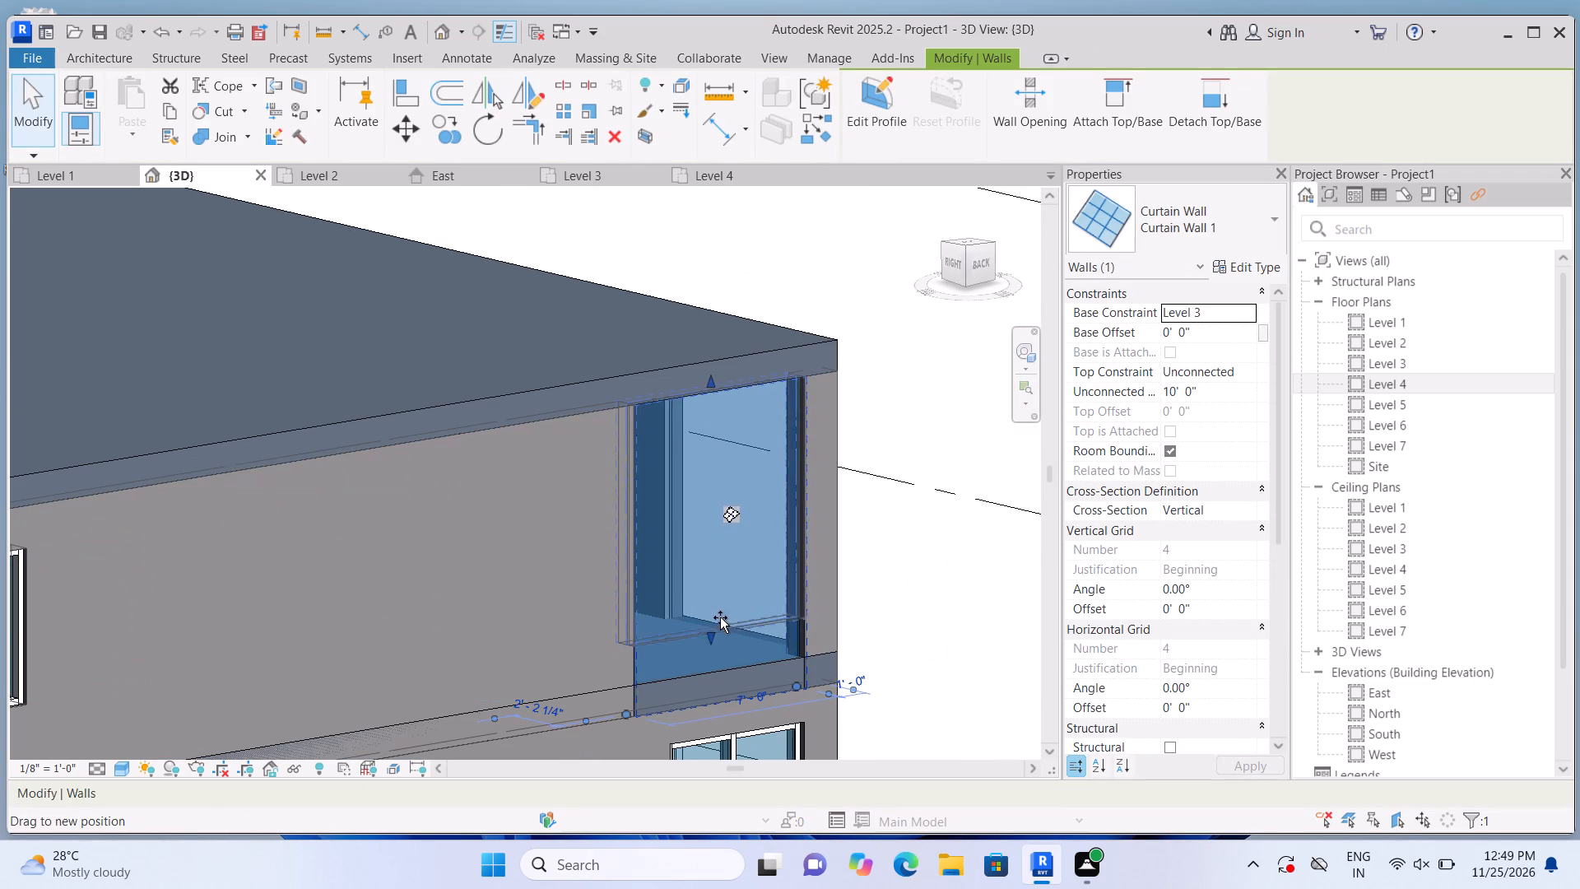
drag(720, 617, 727, 585)
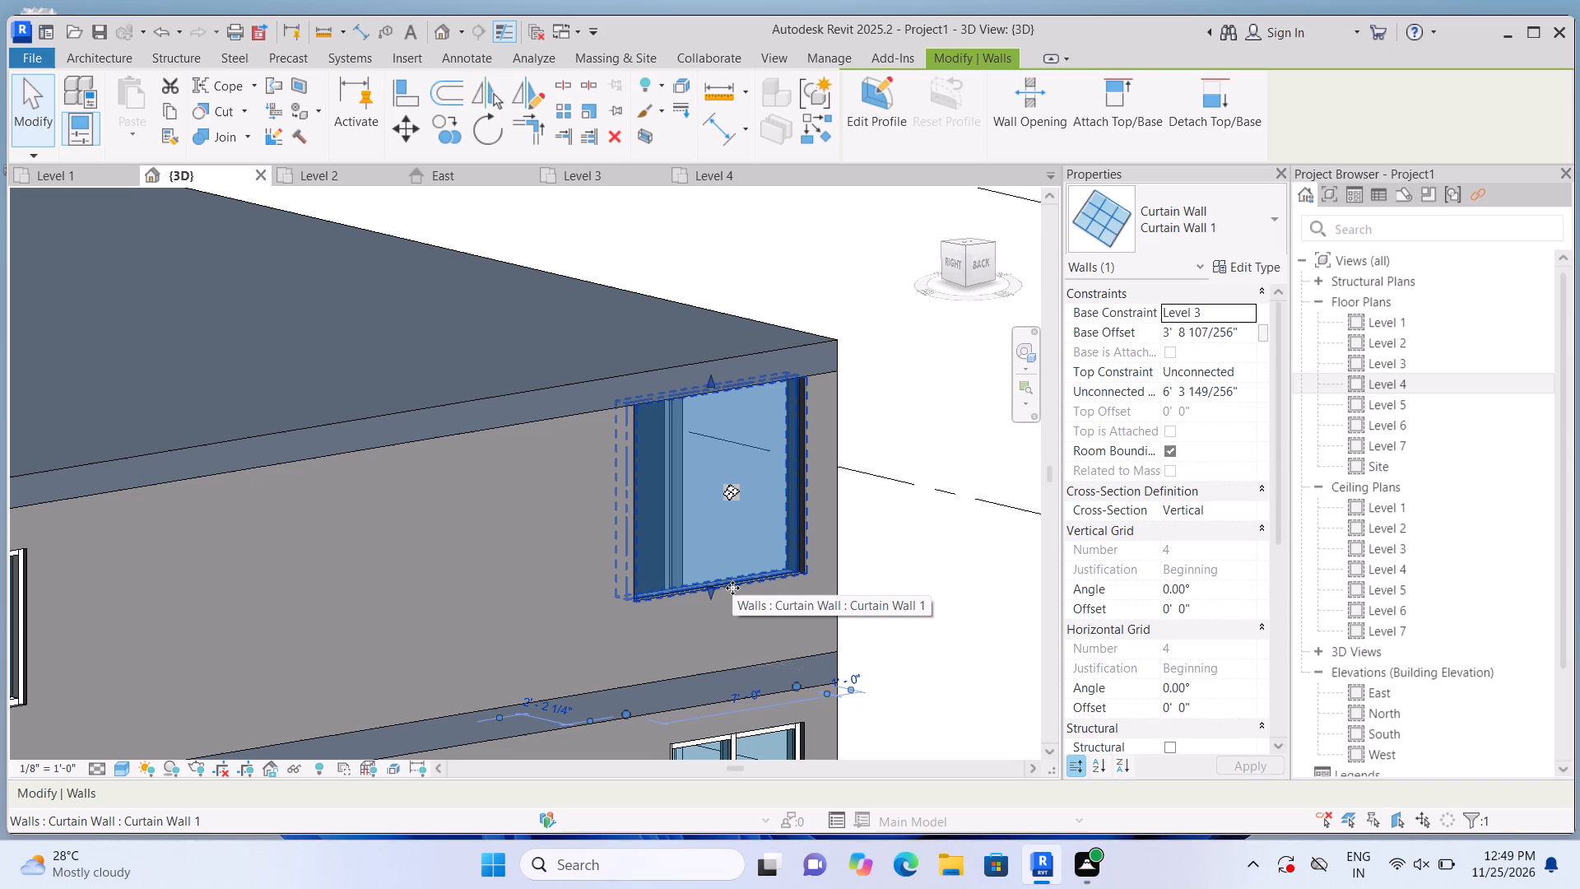
scroll(744, 590, down, 2)
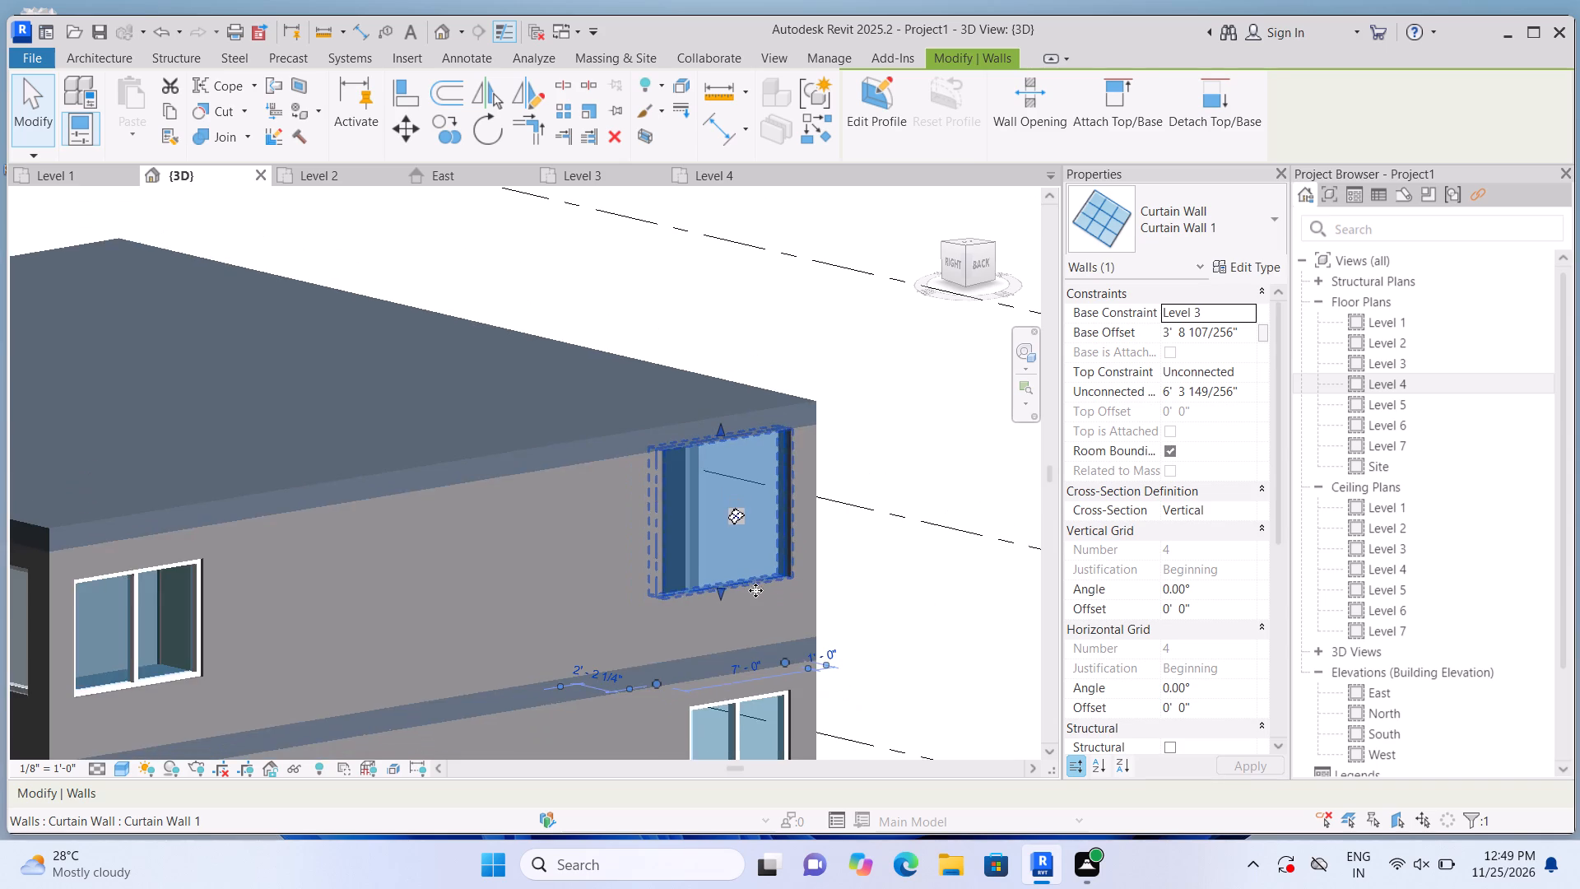
scroll(745, 633, up, 1)
scroll(755, 516, down, 1)
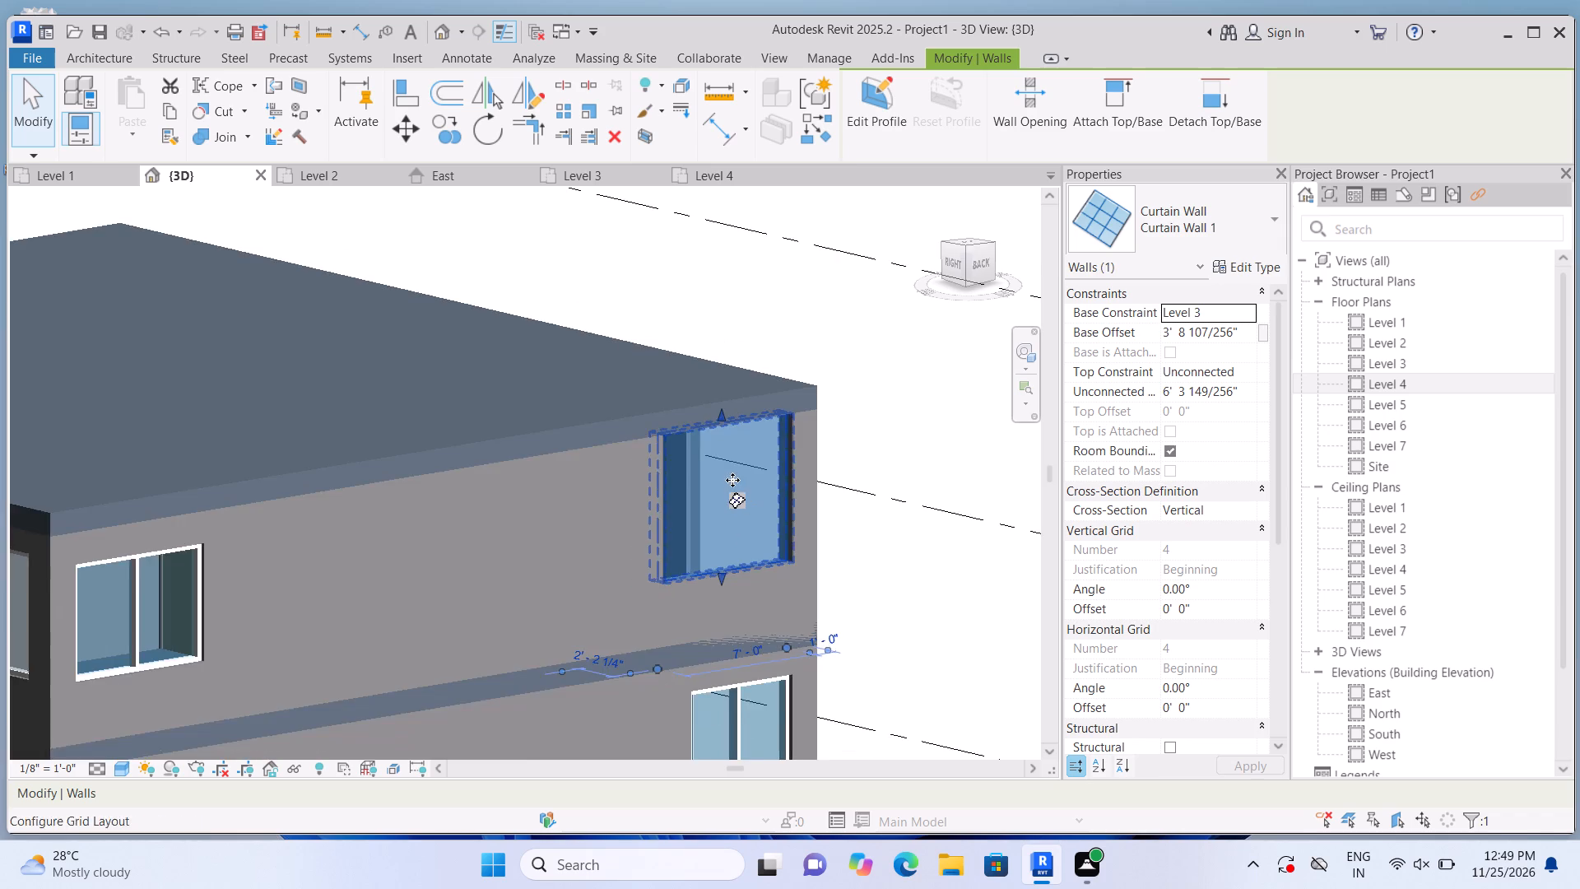
Lower the top edge of the same curtain wall to an unconnected height of about 4'-7".
scroll(732, 478, up, 2)
drag(716, 393, 726, 449)
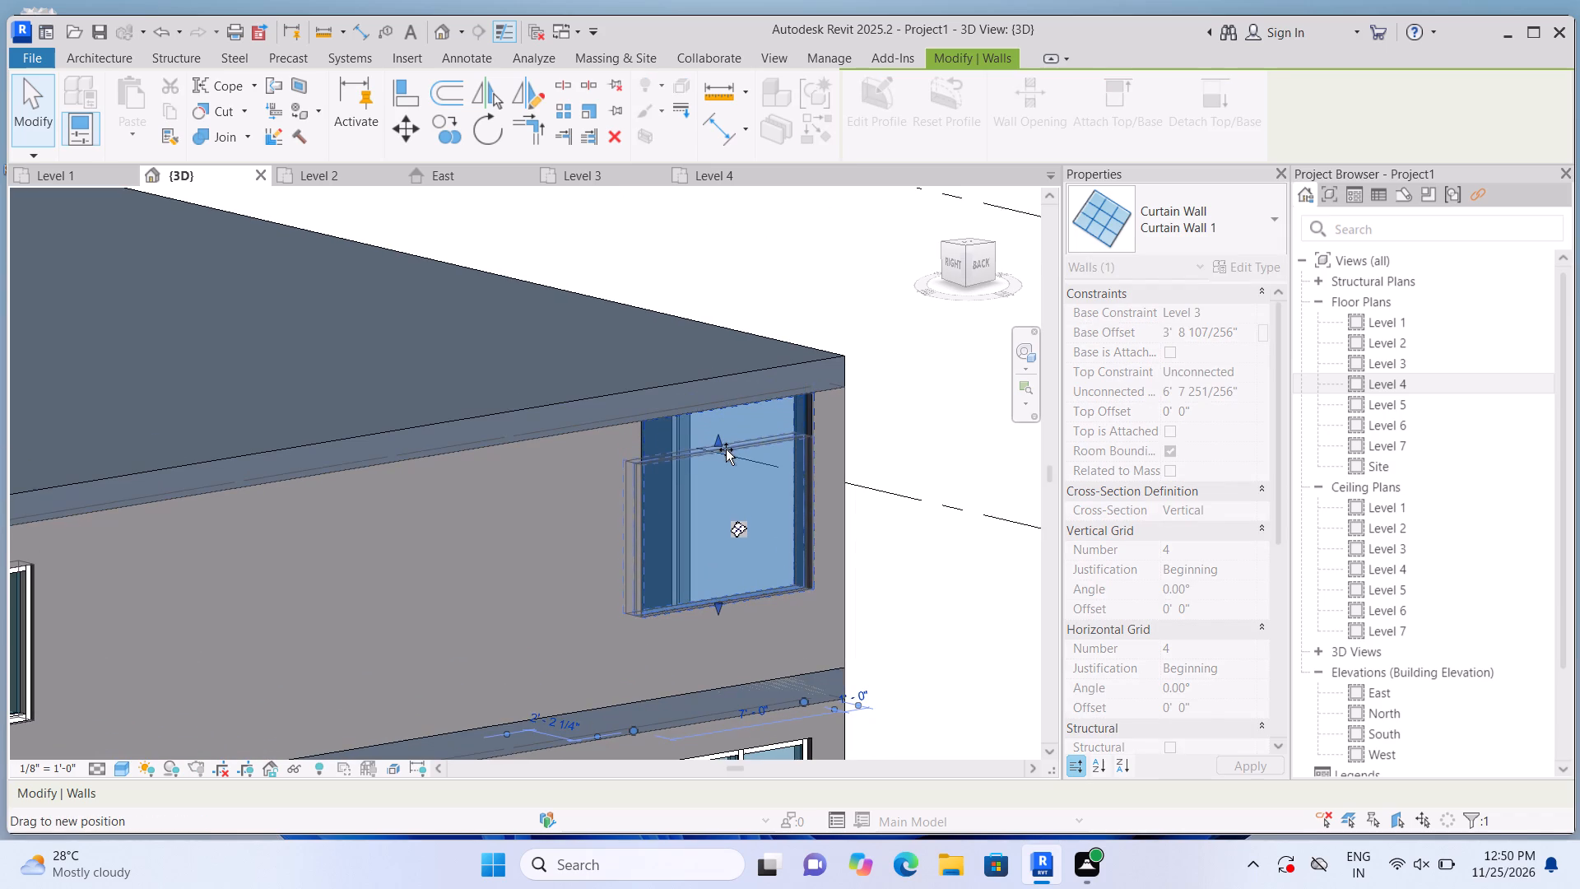
drag(726, 449, 728, 457)
click(937, 607)
scroll(945, 598, down, 2)
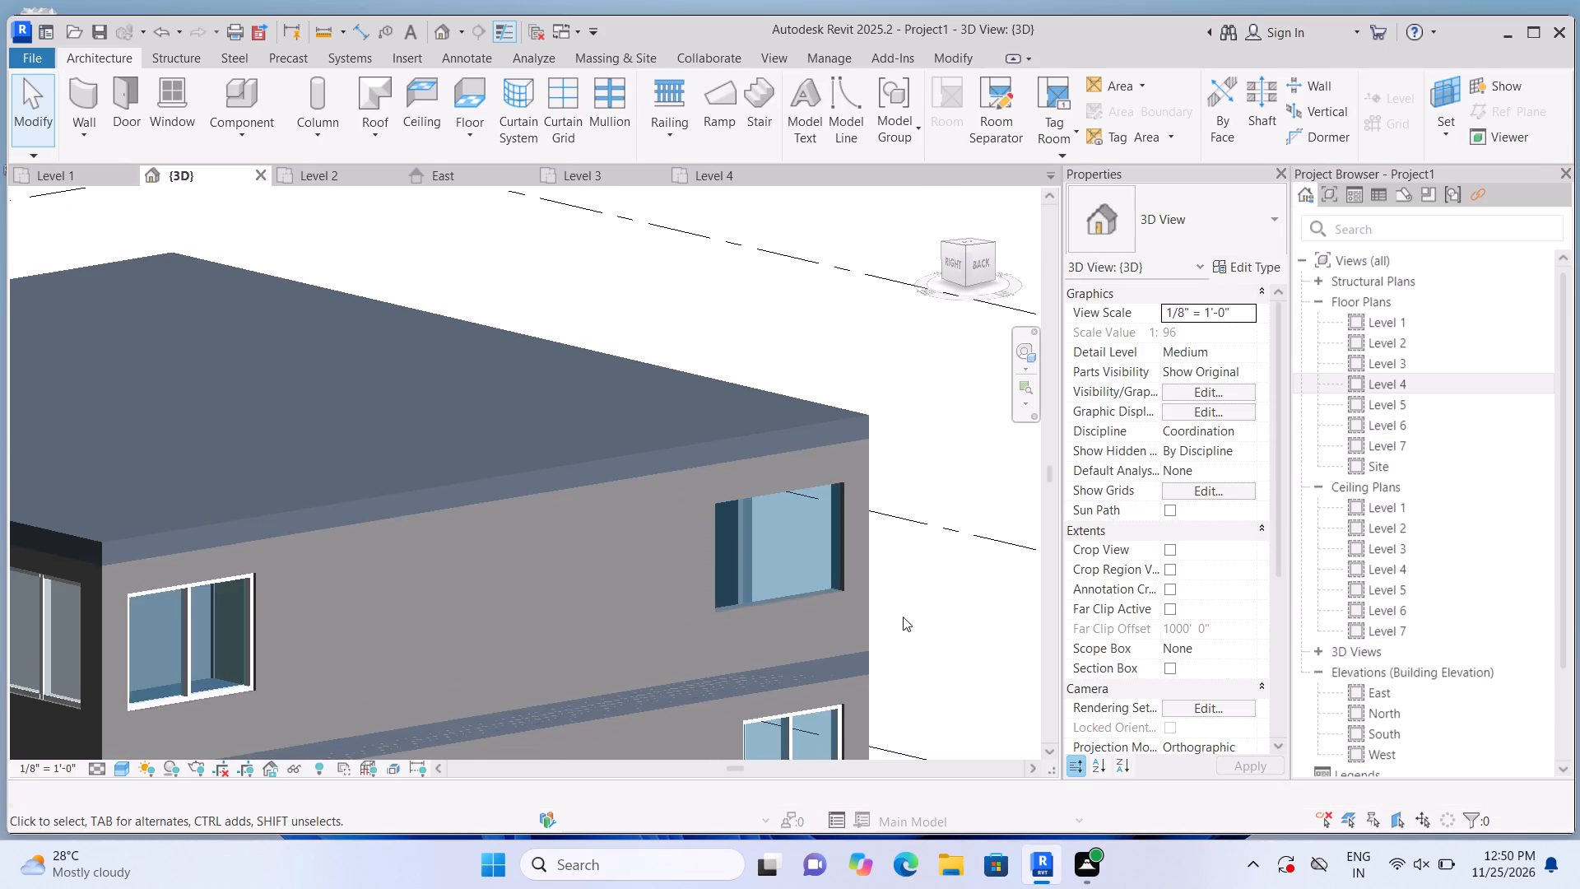
scroll(810, 614, up, 3)
scroll(938, 593, down, 2)
middle_drag(959, 607, 951, 616)
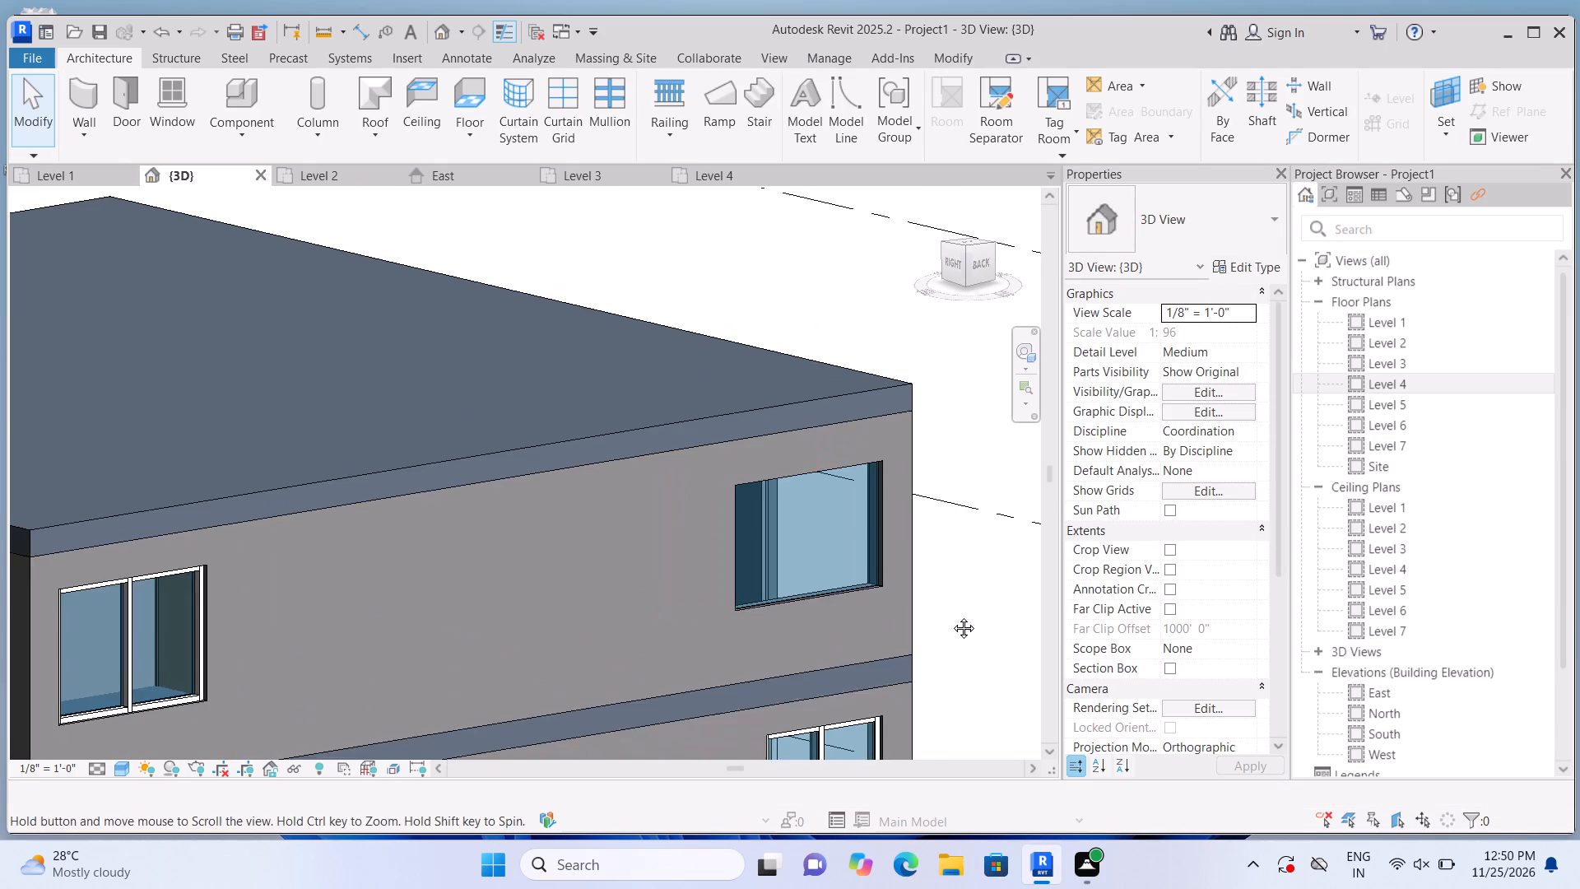
middle_drag(951, 616, 927, 631)
scroll(927, 631, down, 2)
scroll(902, 635, up, 4)
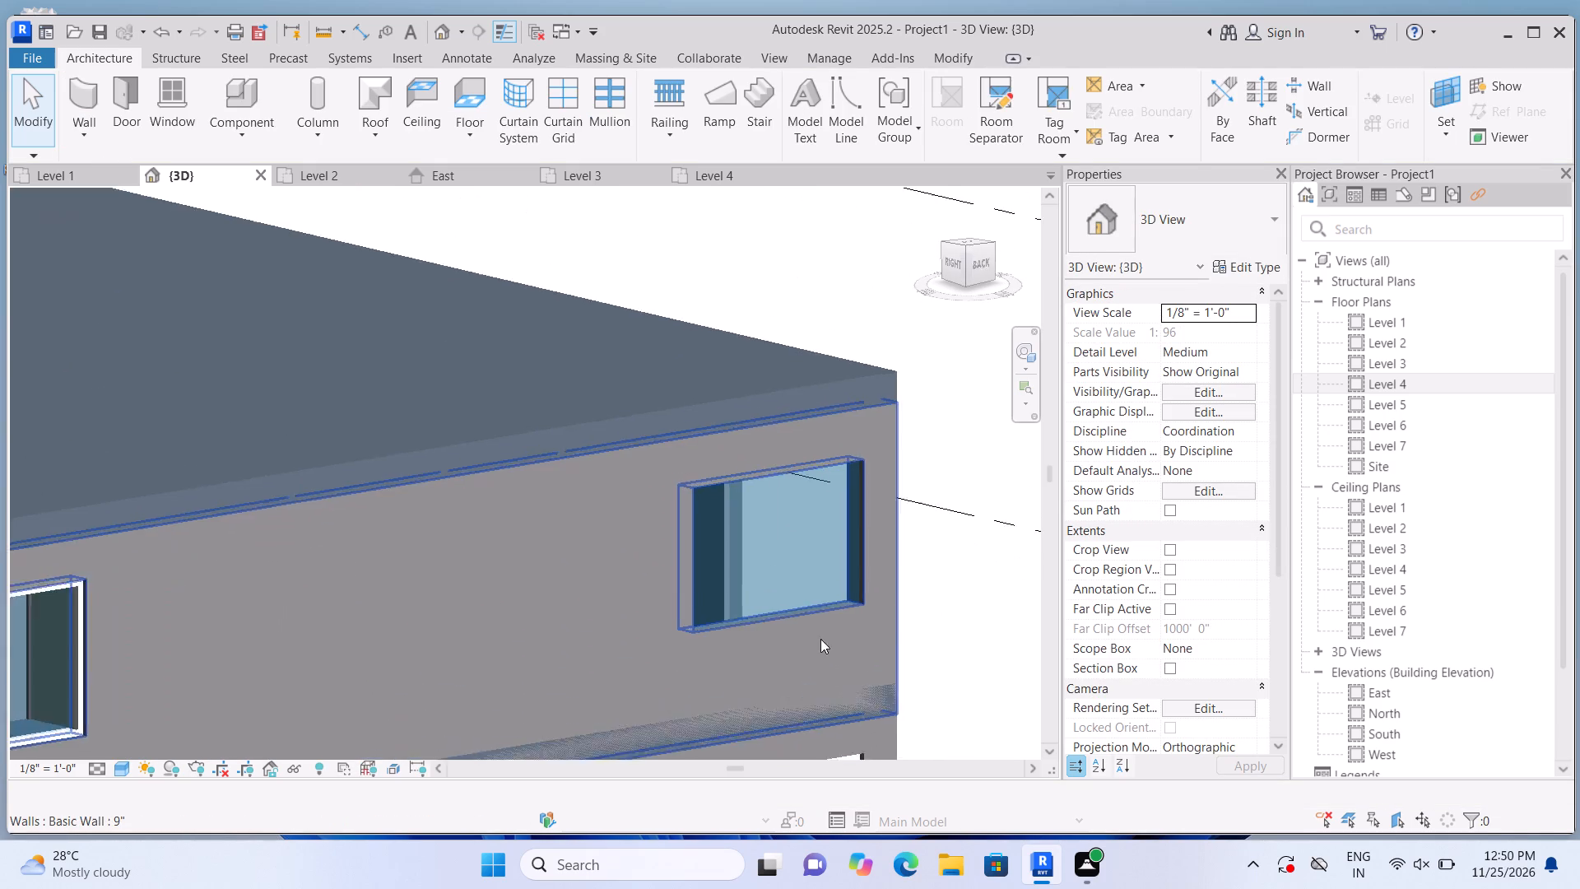
Lower the curtain wall's bottom edge to a base offset of about 3'-3", making it about 5'-0" high.
click(795, 617)
scroll(771, 626, up, 2)
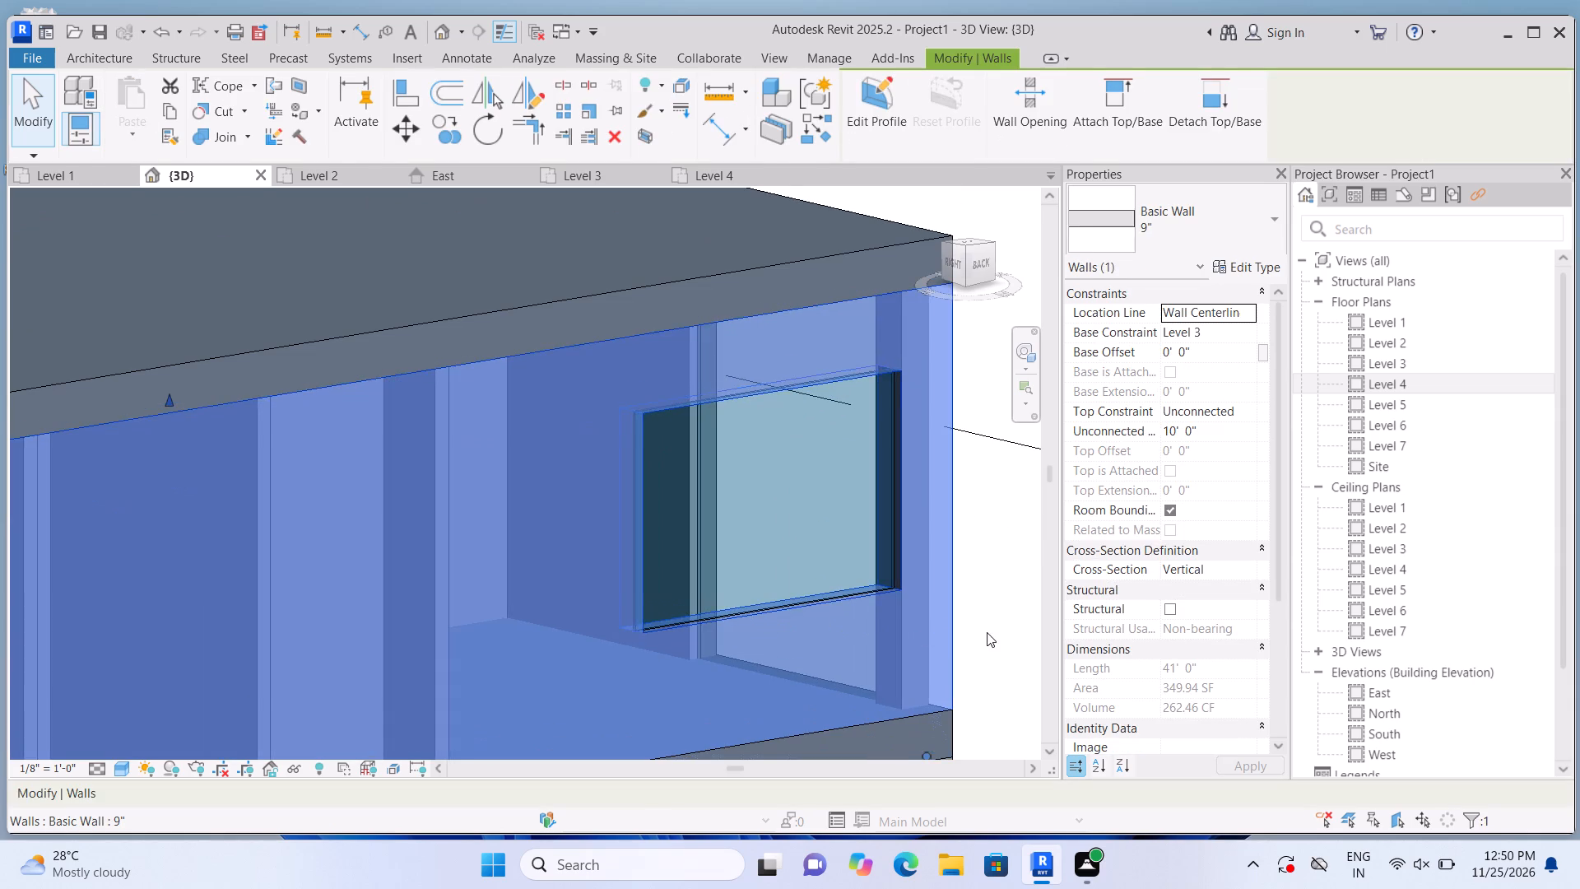
click(986, 632)
scroll(846, 620, up, 1)
click(820, 585)
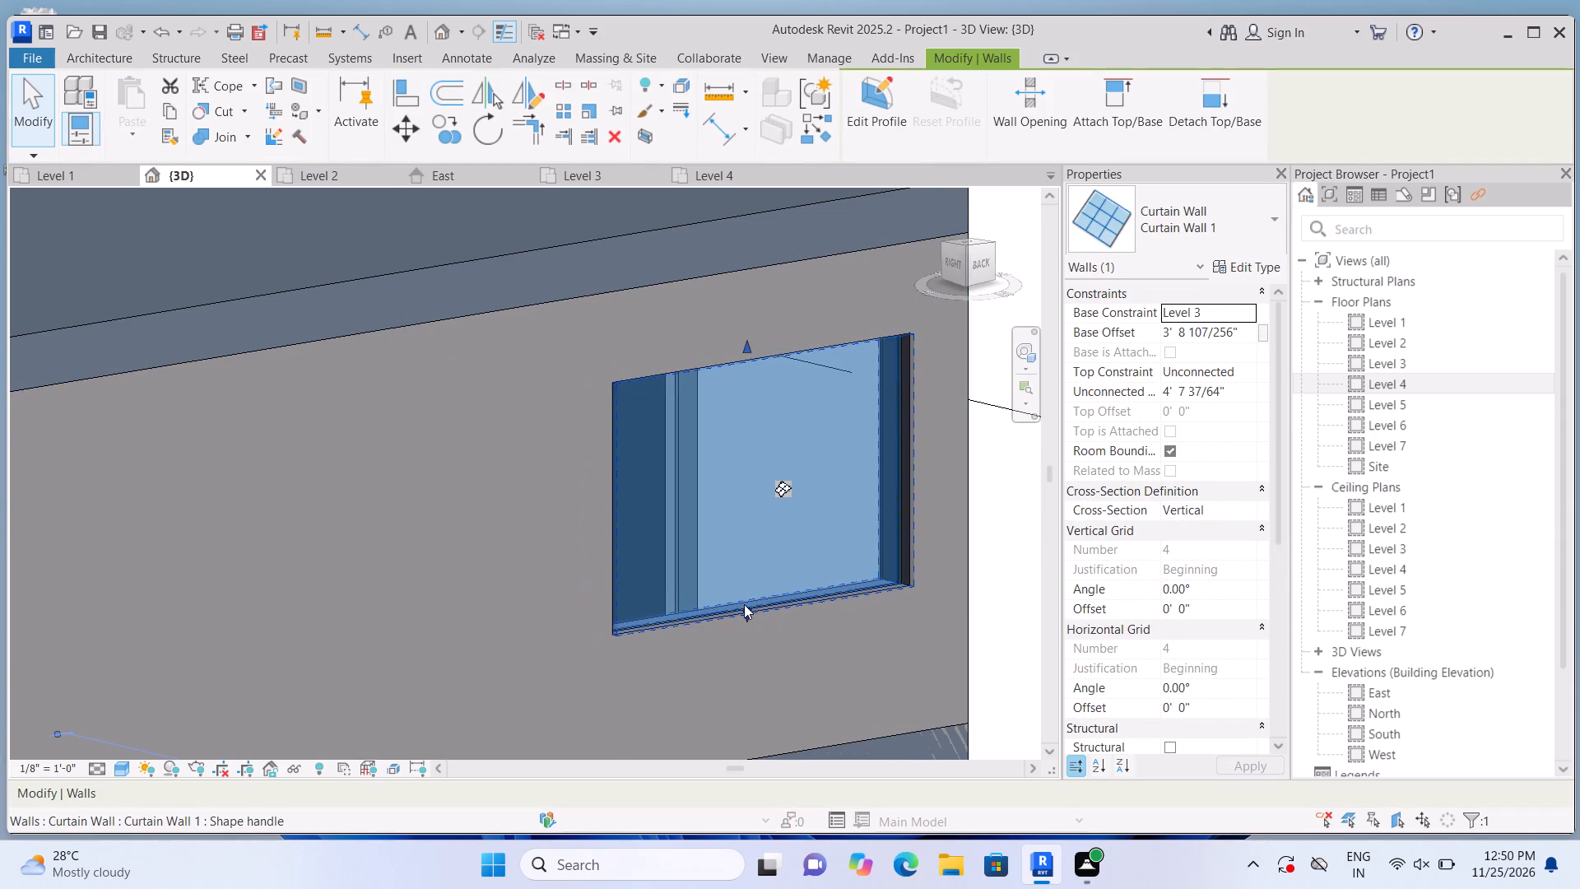
drag(744, 604, 746, 629)
scroll(746, 629, down, 6)
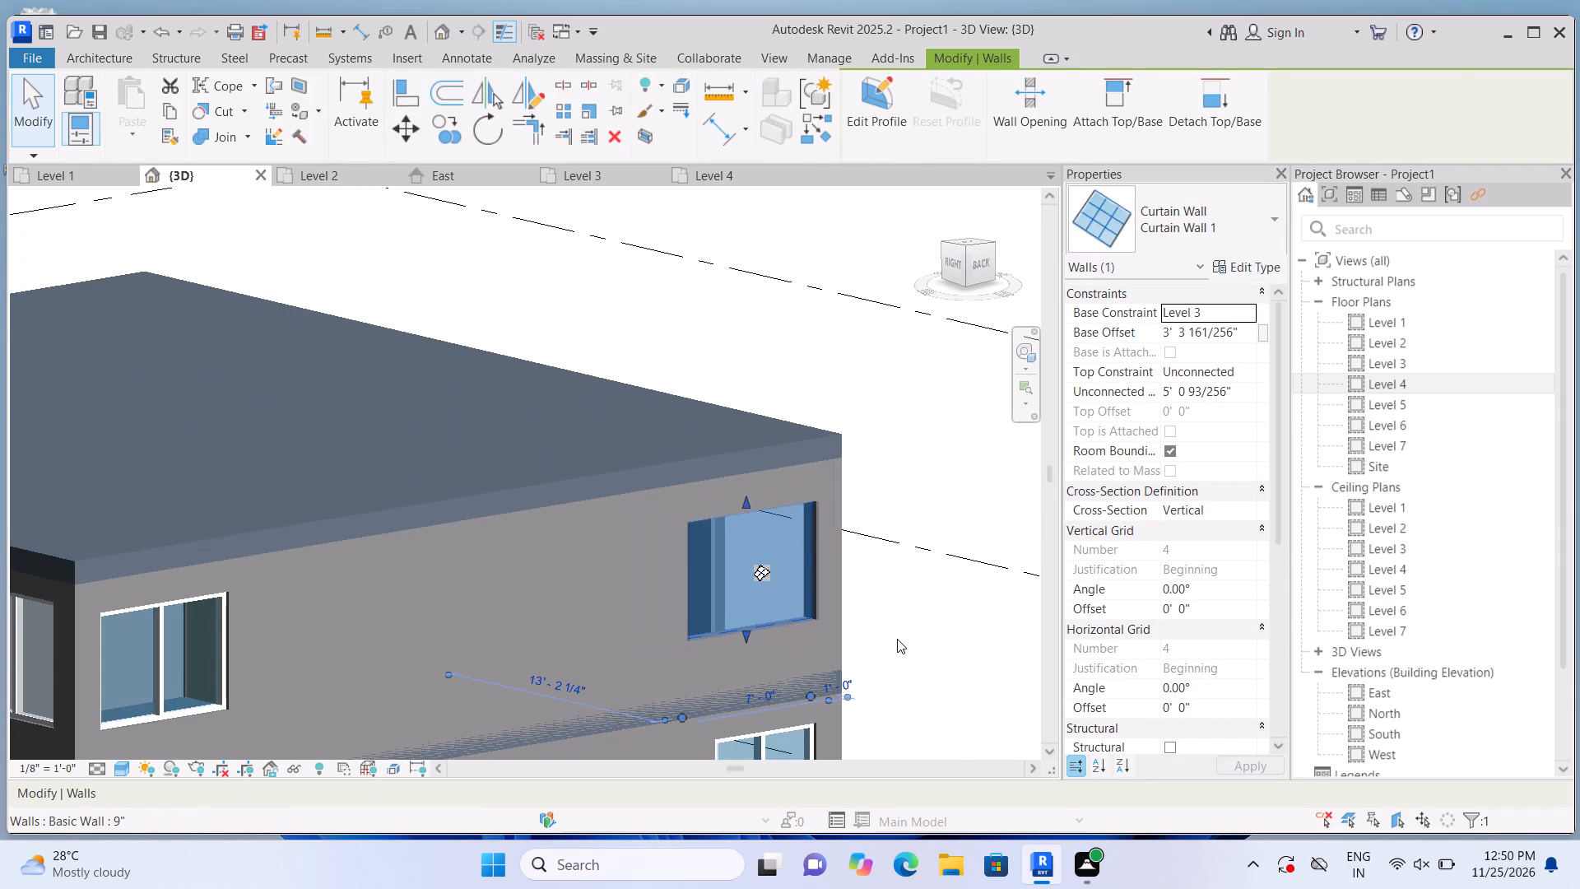
click(897, 639)
Add a vertical curtain grid line at the midpoint of the resized curtain wall, 3'-6" from each side.
scroll(883, 618, up, 3)
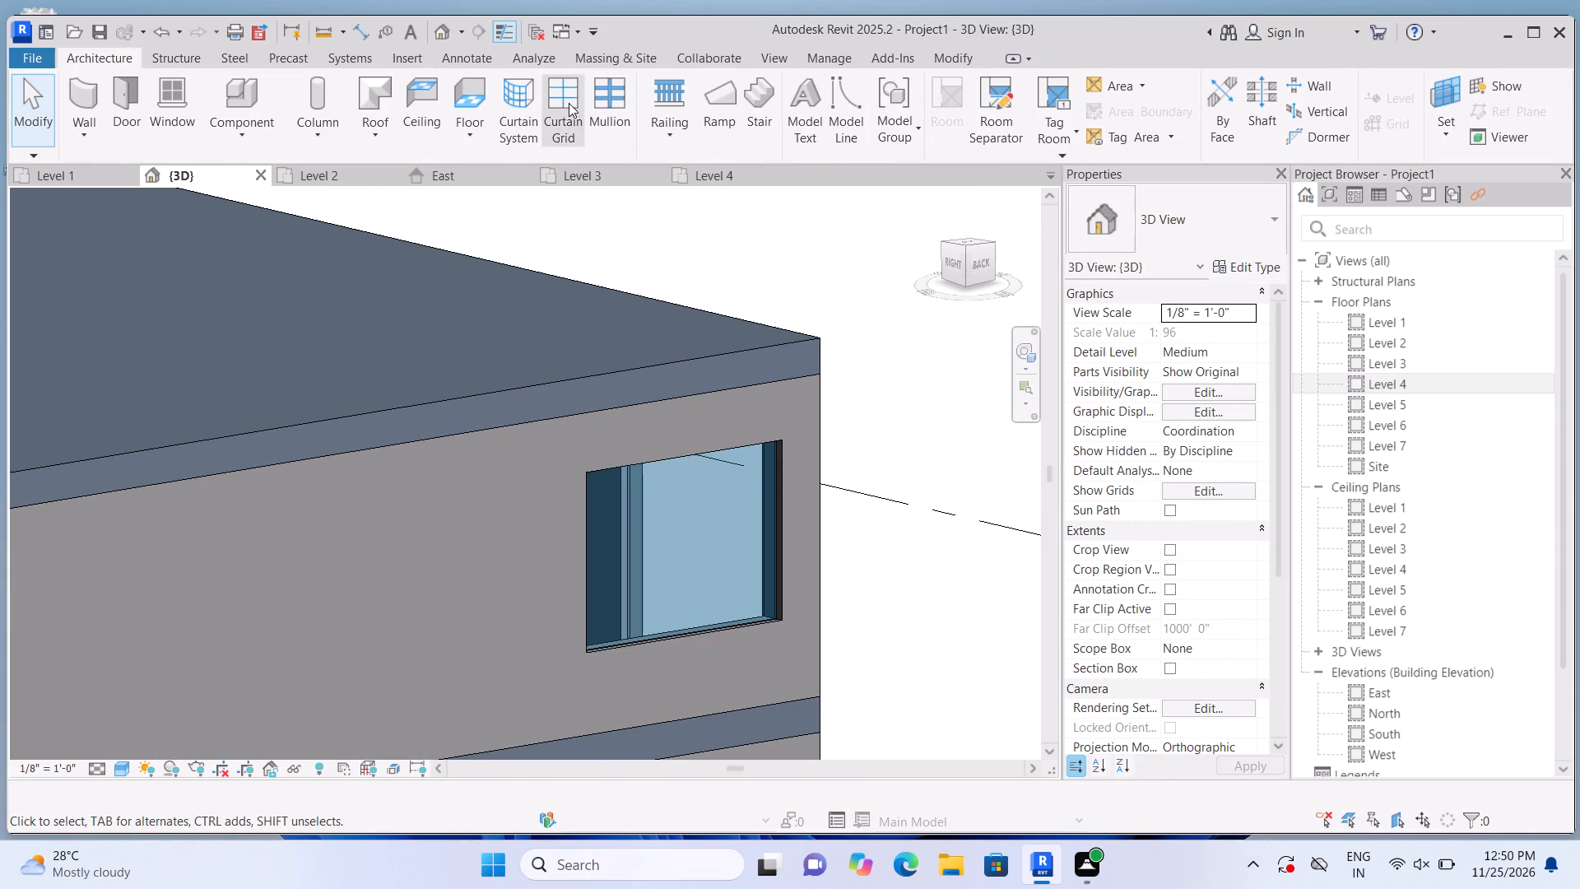
click(569, 103)
scroll(695, 474, up, 3)
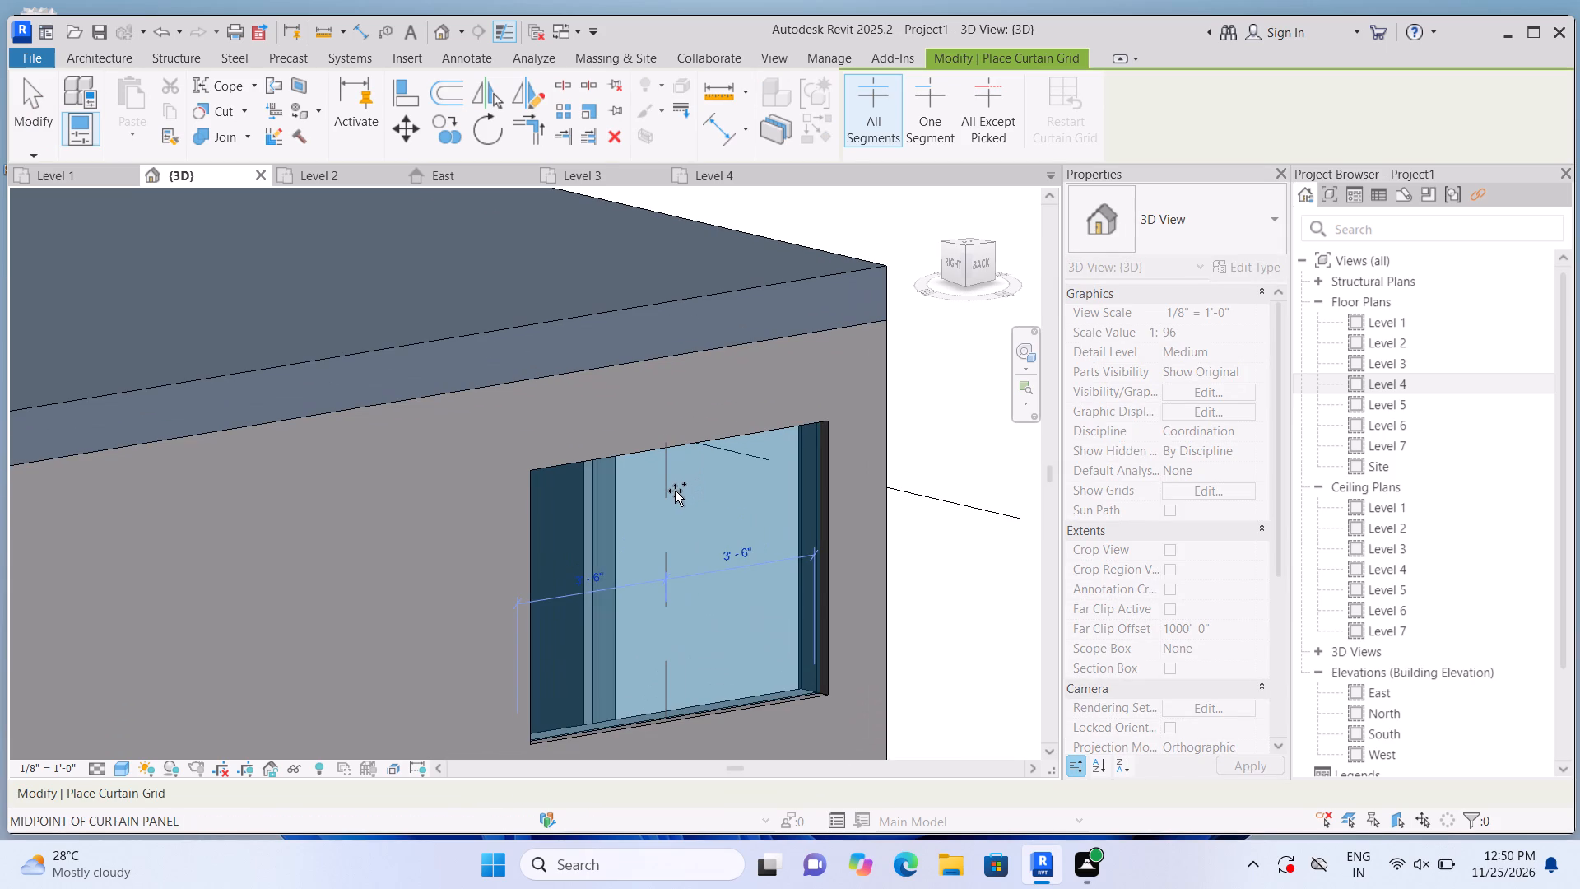
click(677, 491)
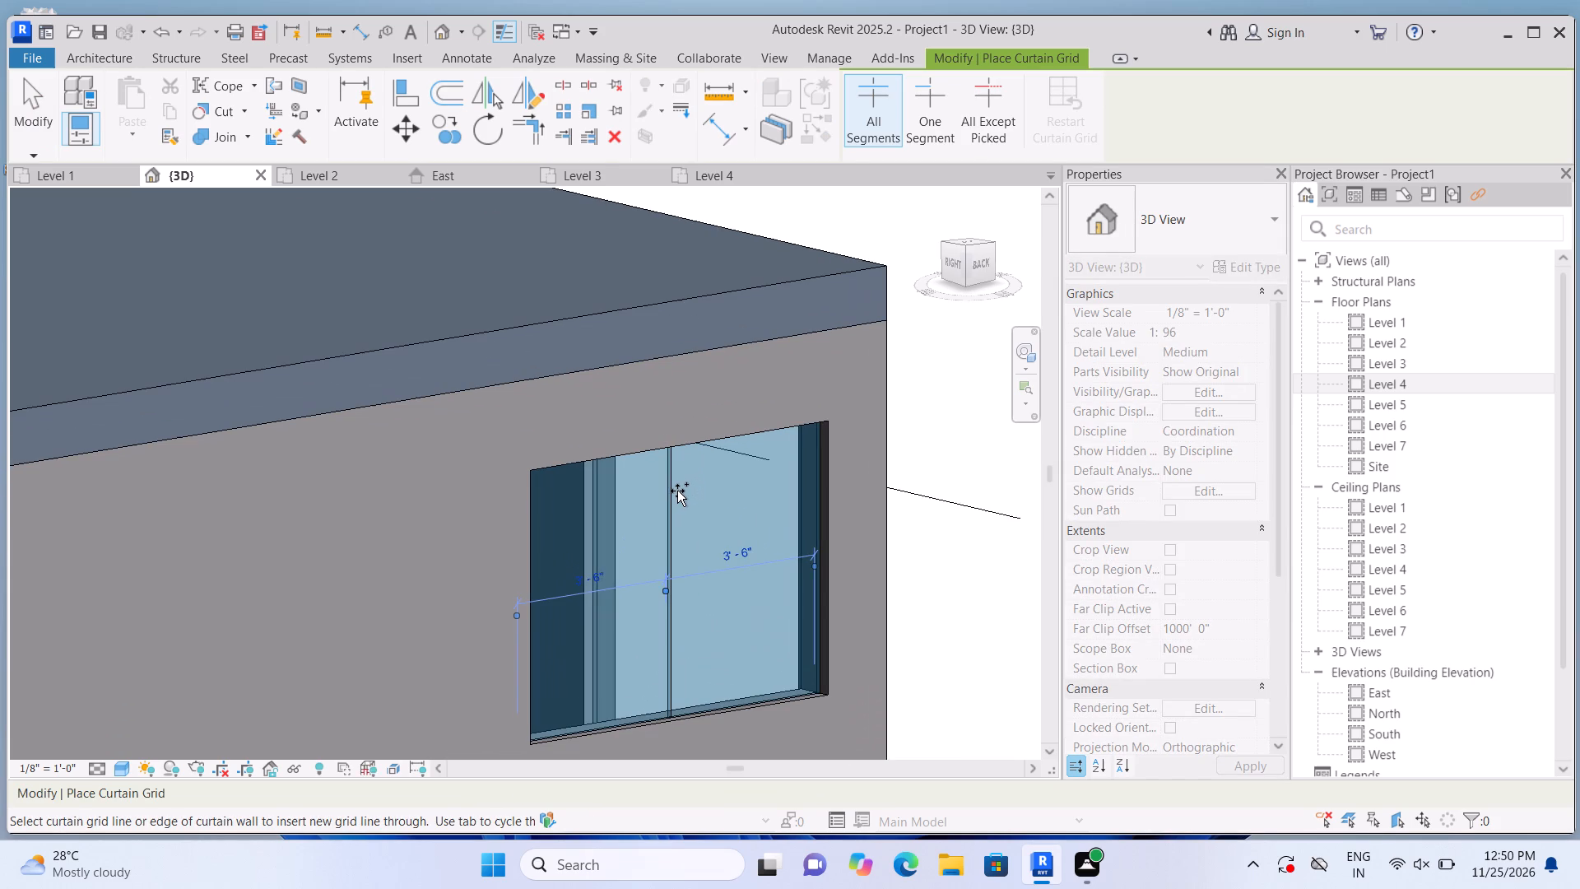
Place 2.5" x 5" rectangular mullions on the central grid line and all four edges of the resized curtain wall.
click(96, 58)
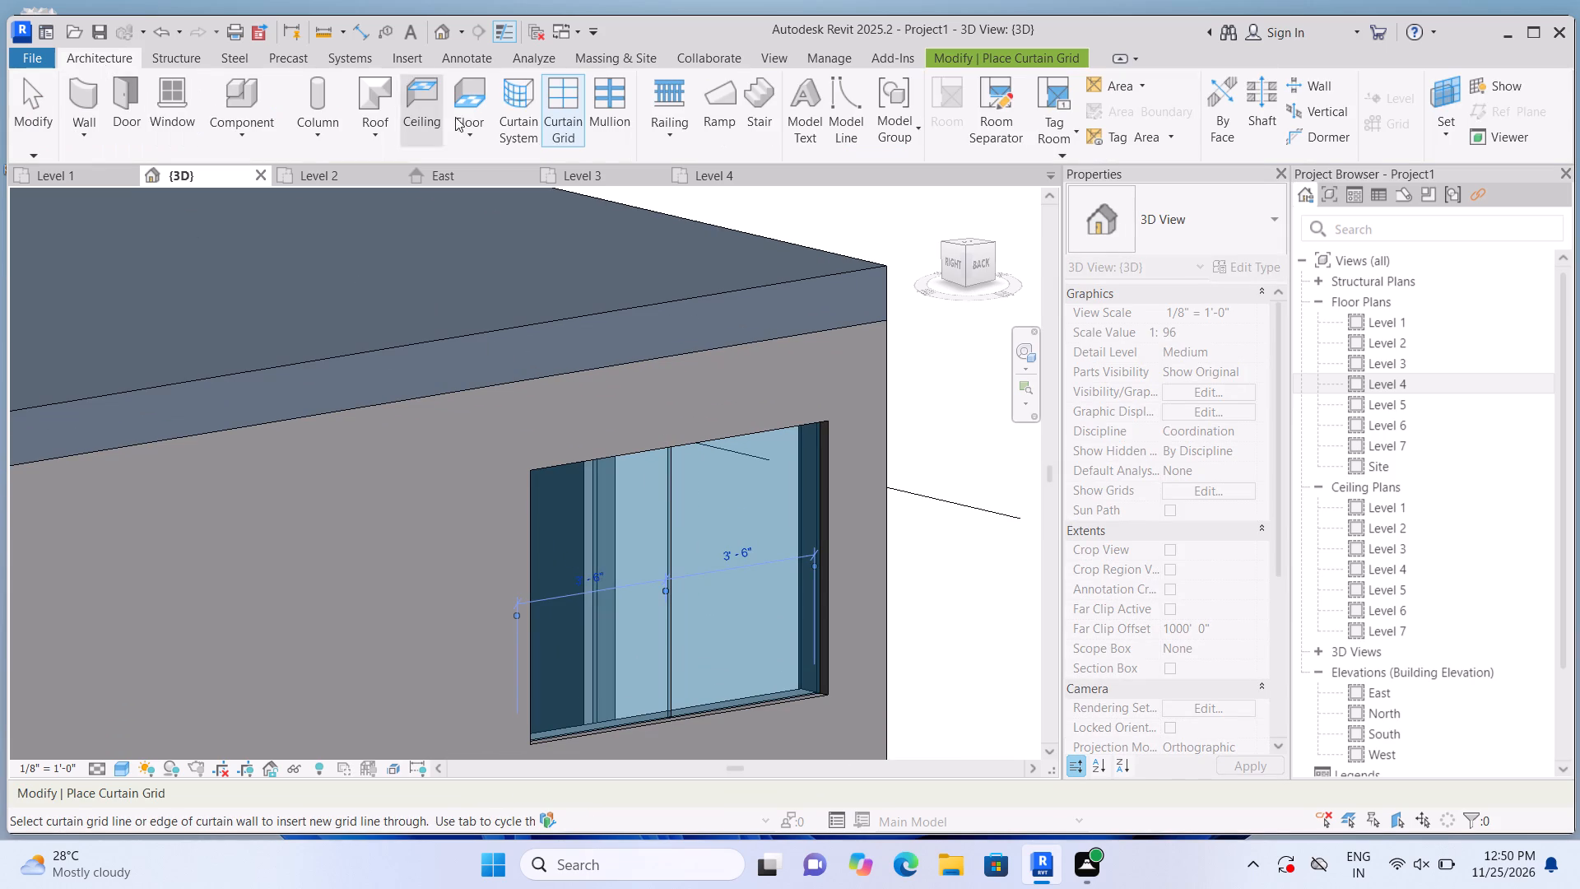
click(607, 118)
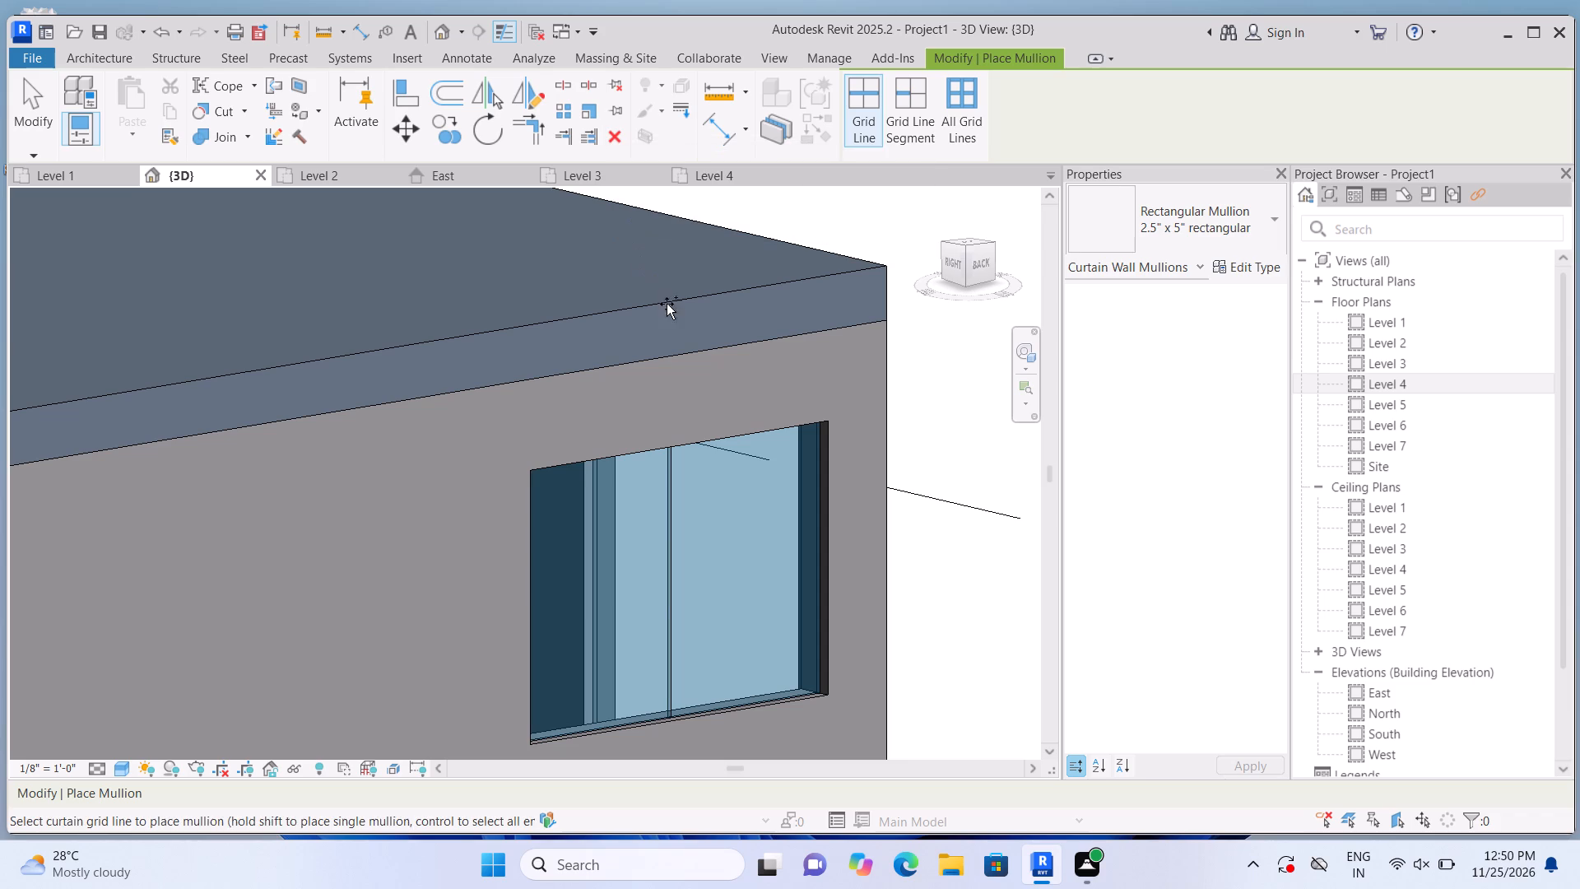
click(676, 521)
click(701, 463)
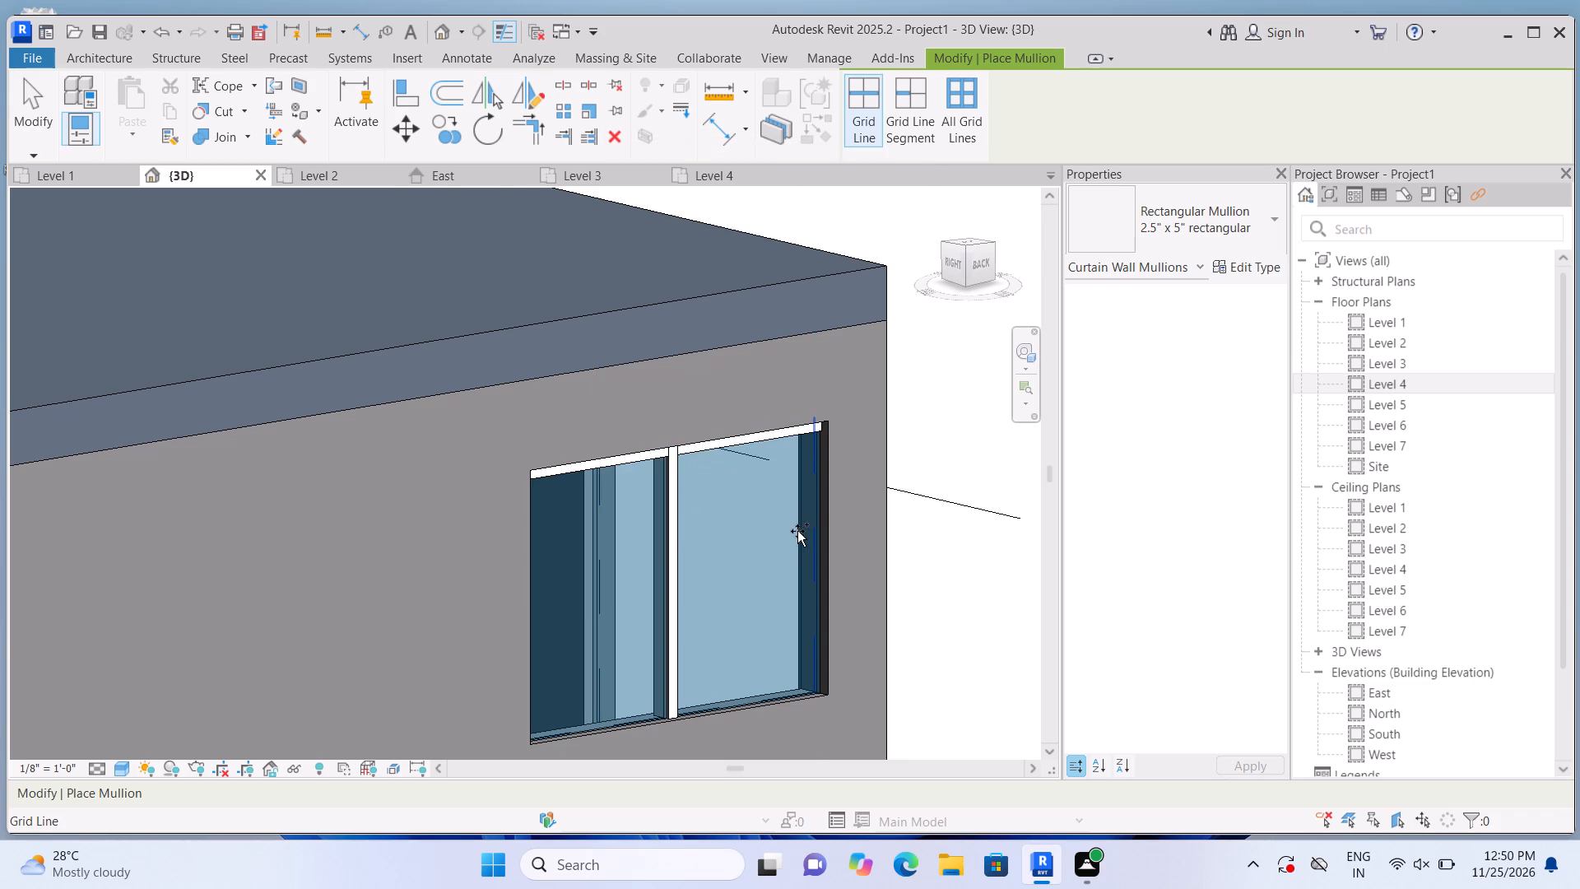
click(797, 531)
scroll(801, 530, down, 1)
click(581, 609)
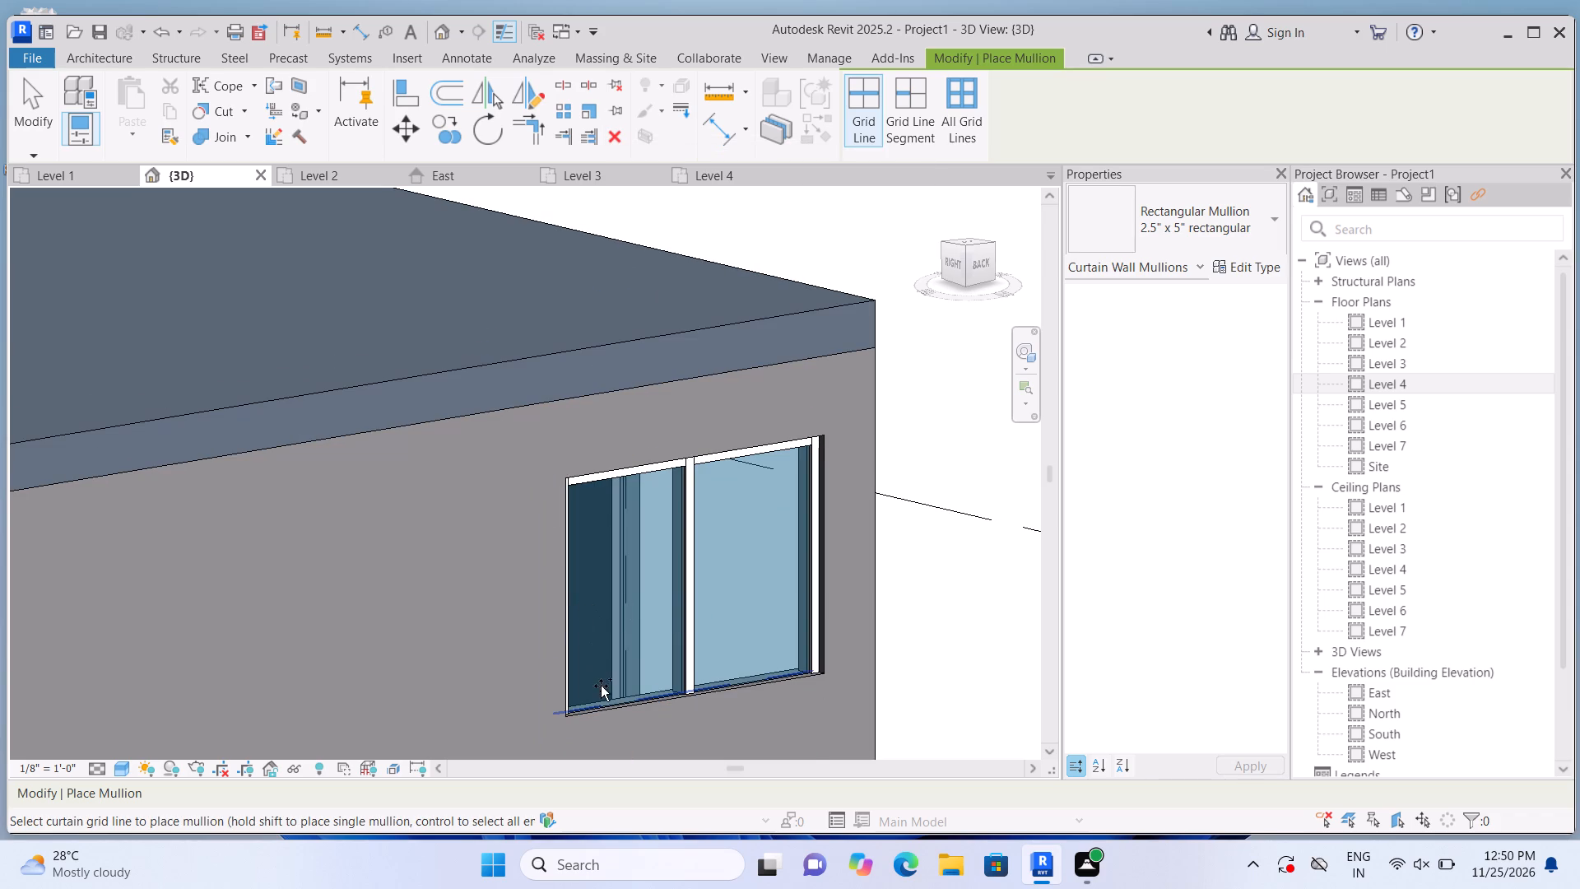
click(602, 691)
scroll(667, 662, down, 6)
key(Escape)
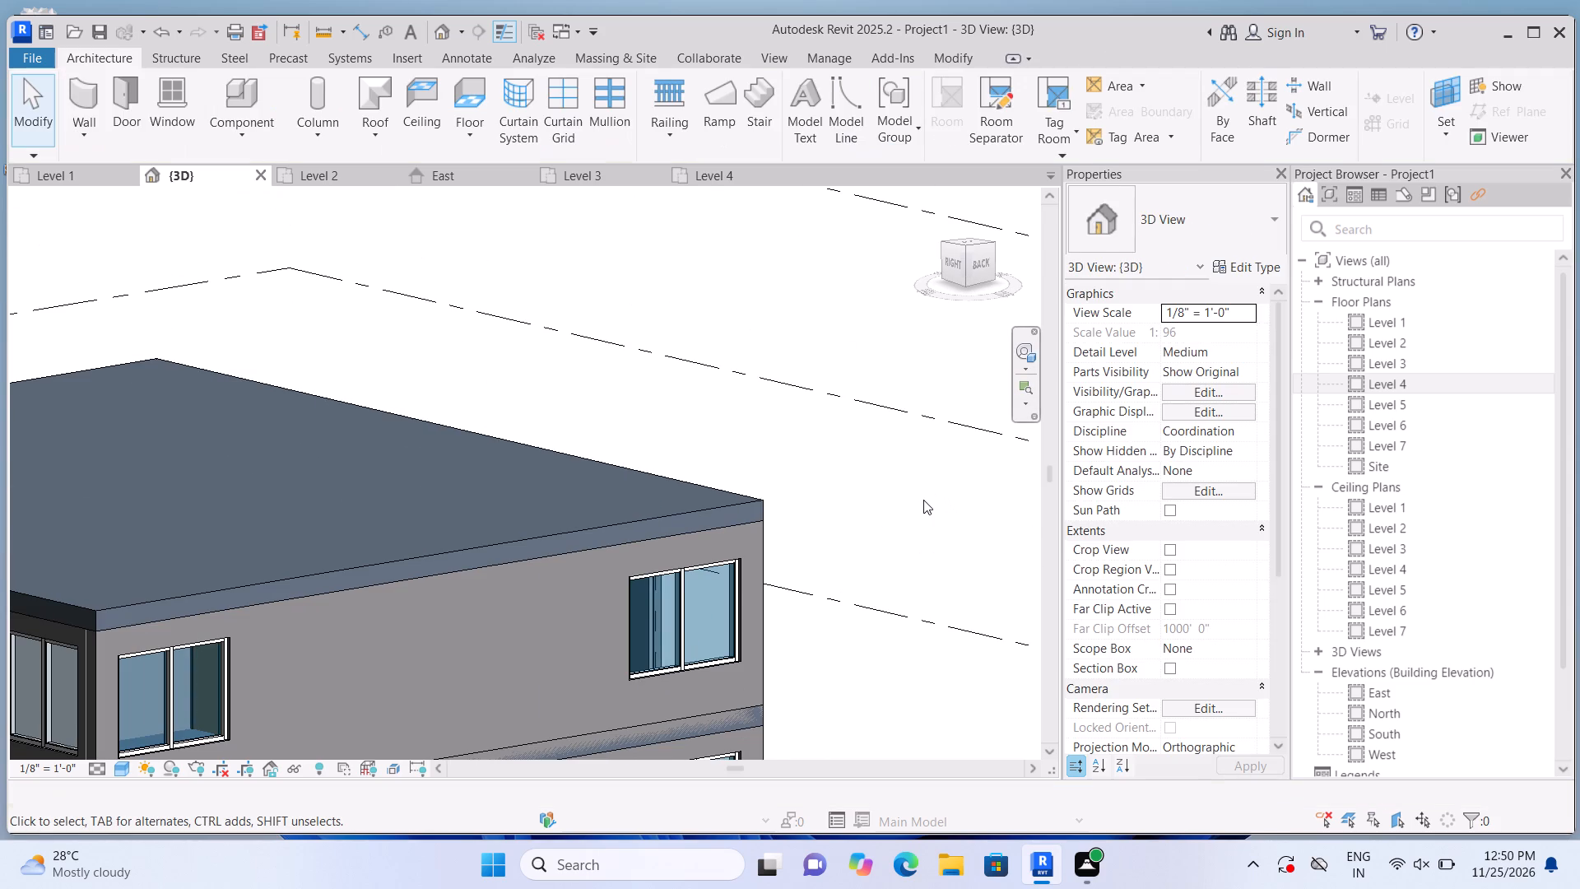
Resize the full-height Level 3 curtain wall nearest the corner on the left facade to about 3'-3" base offset and 5'-2" height.
scroll(925, 497, down, 7)
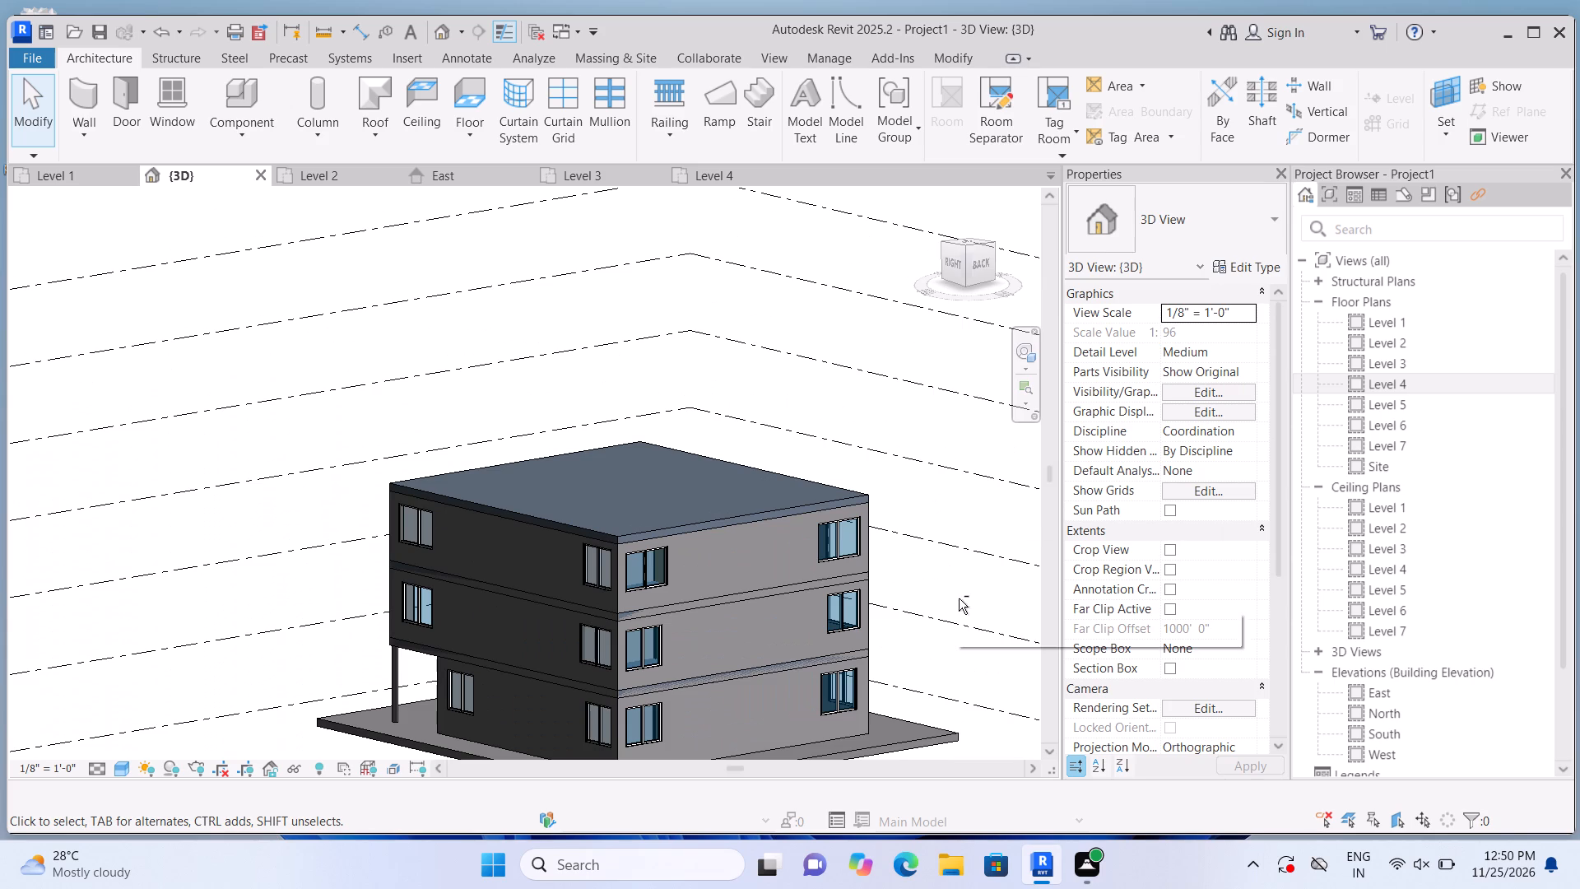
shift+middle_drag(959, 598, 677, 609)
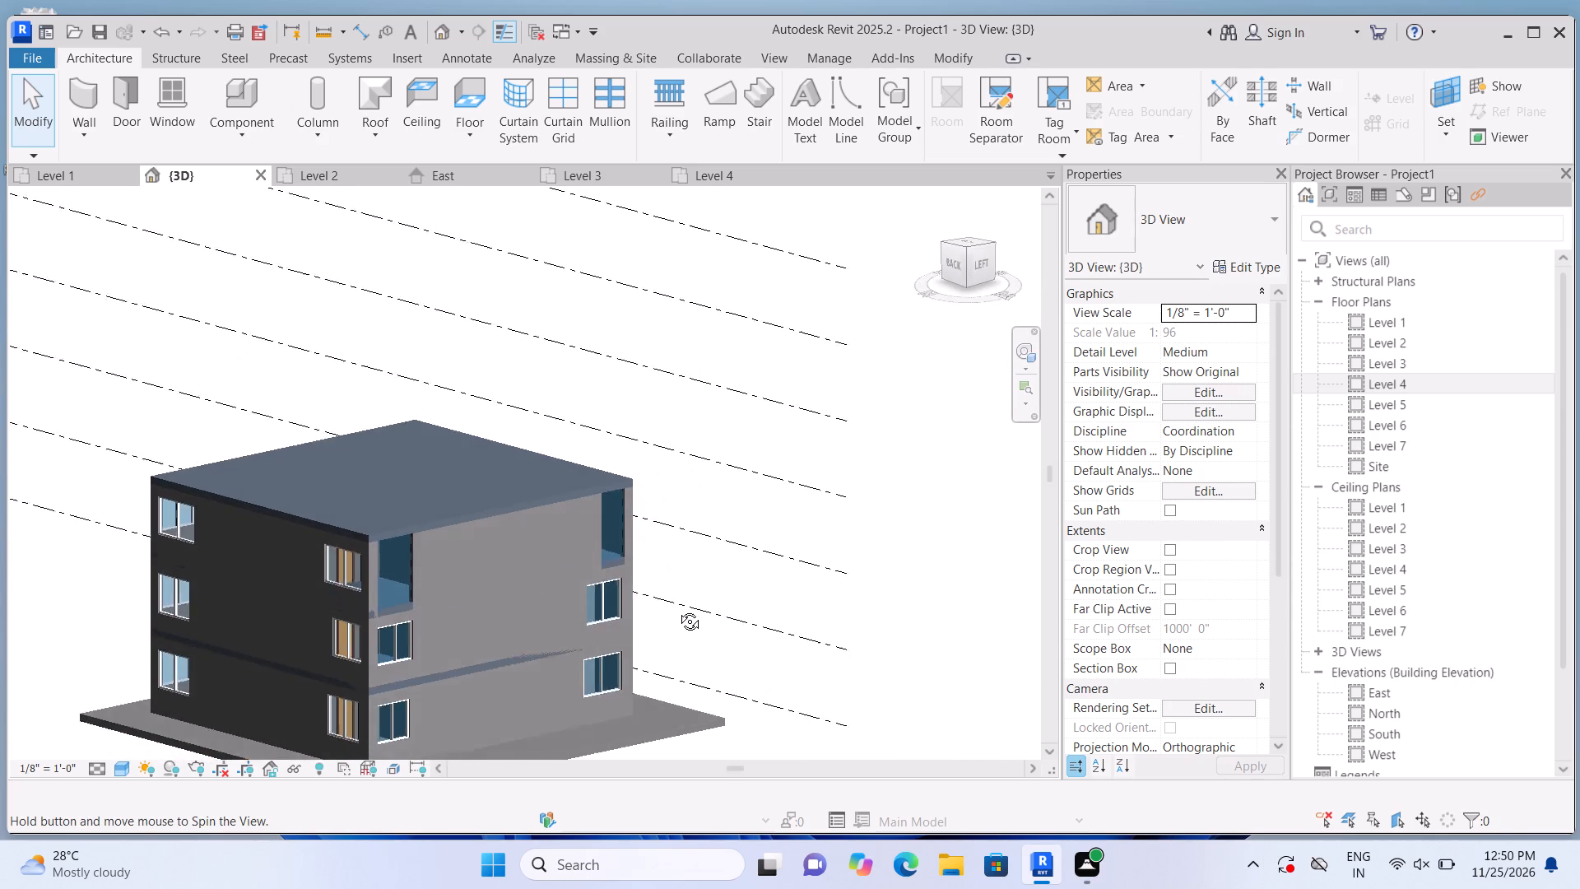
shift+middle_drag(677, 609, 677, 601)
scroll(467, 628, up, 5)
middle_drag(309, 569, 486, 599)
scroll(523, 593, up, 2)
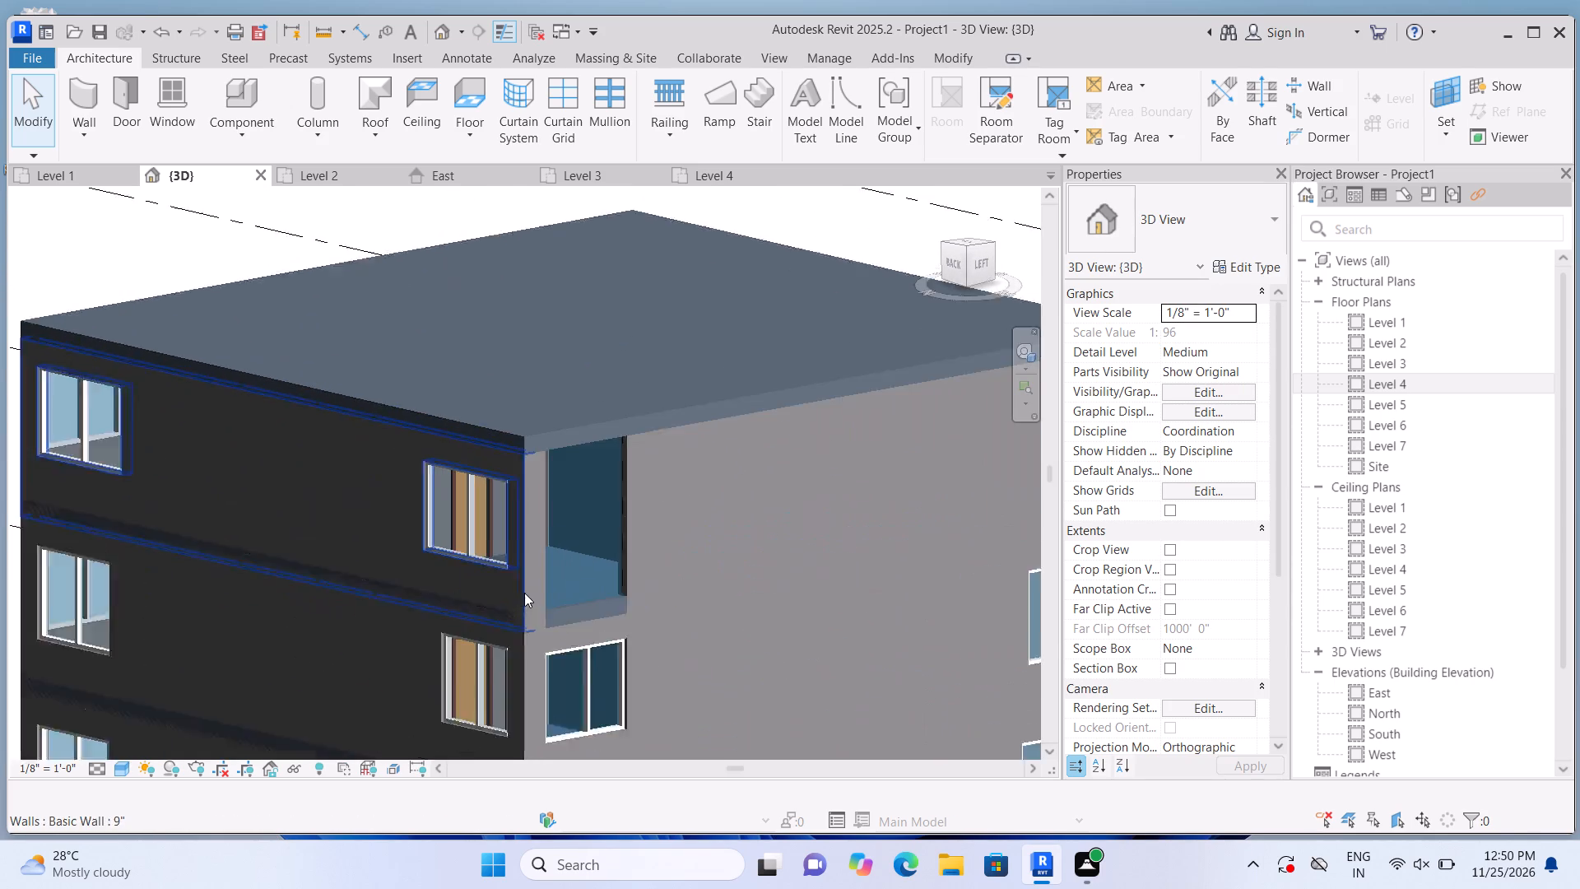
scroll(524, 593, up, 3)
scroll(569, 528, up, 3)
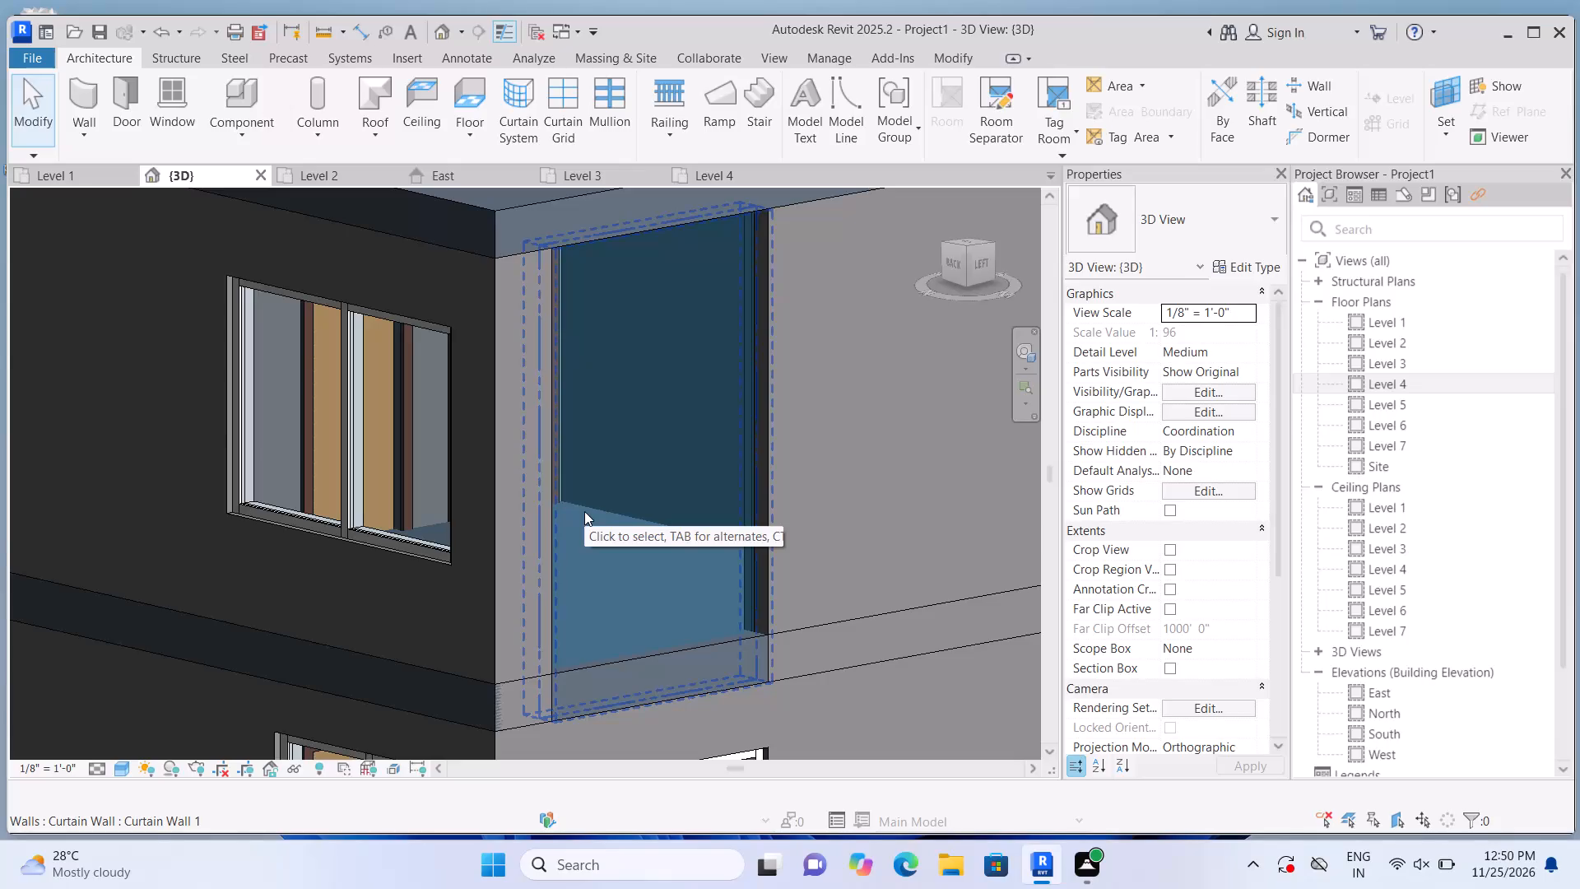
click(584, 511)
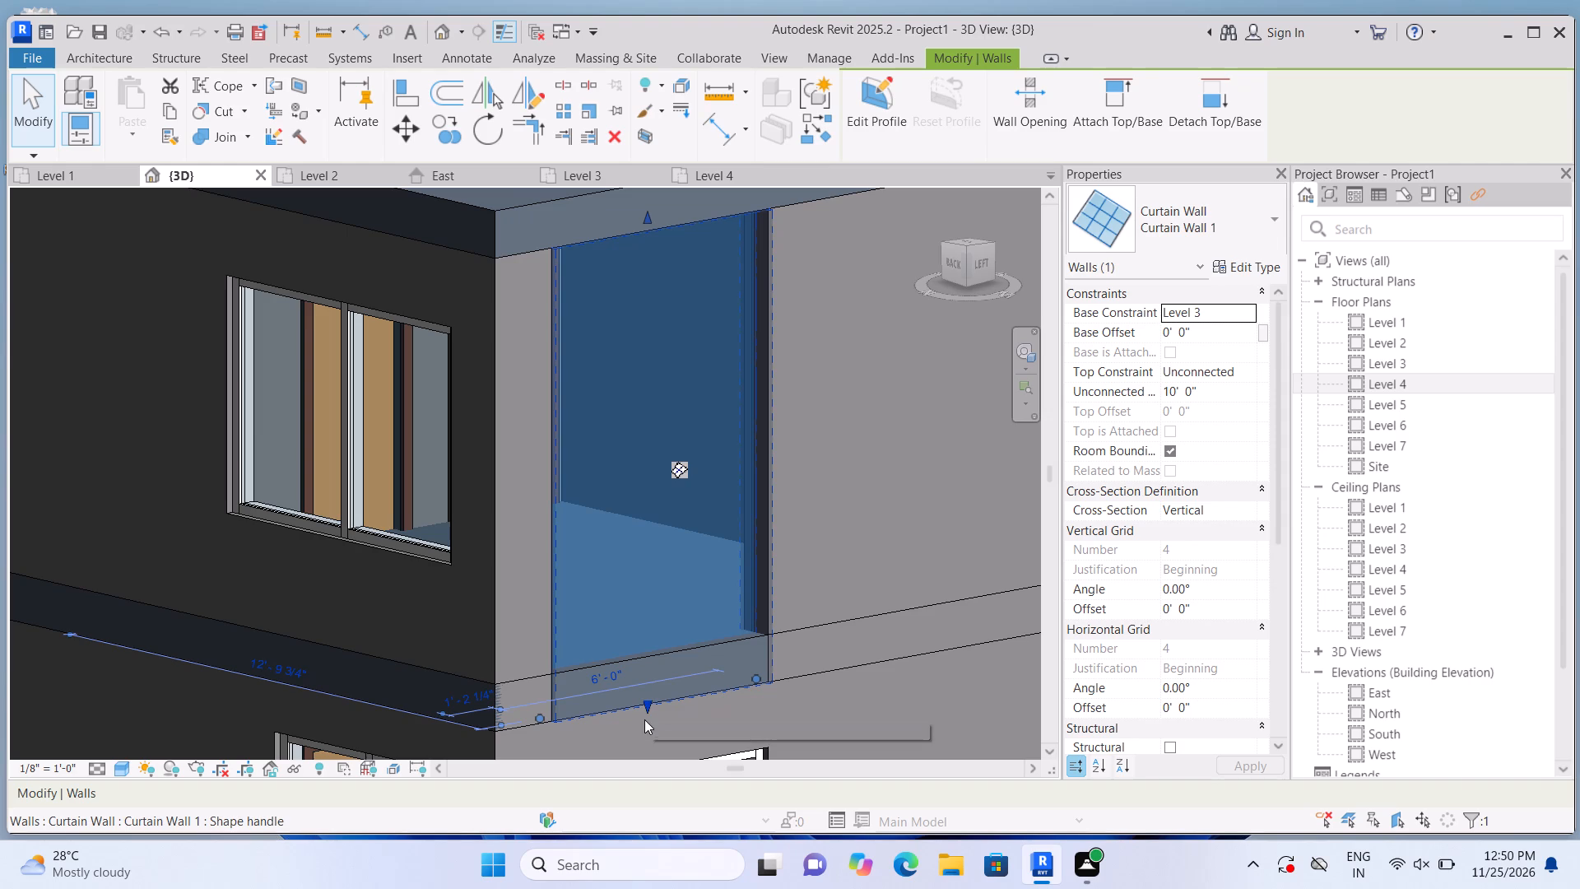
drag(648, 701, 687, 542)
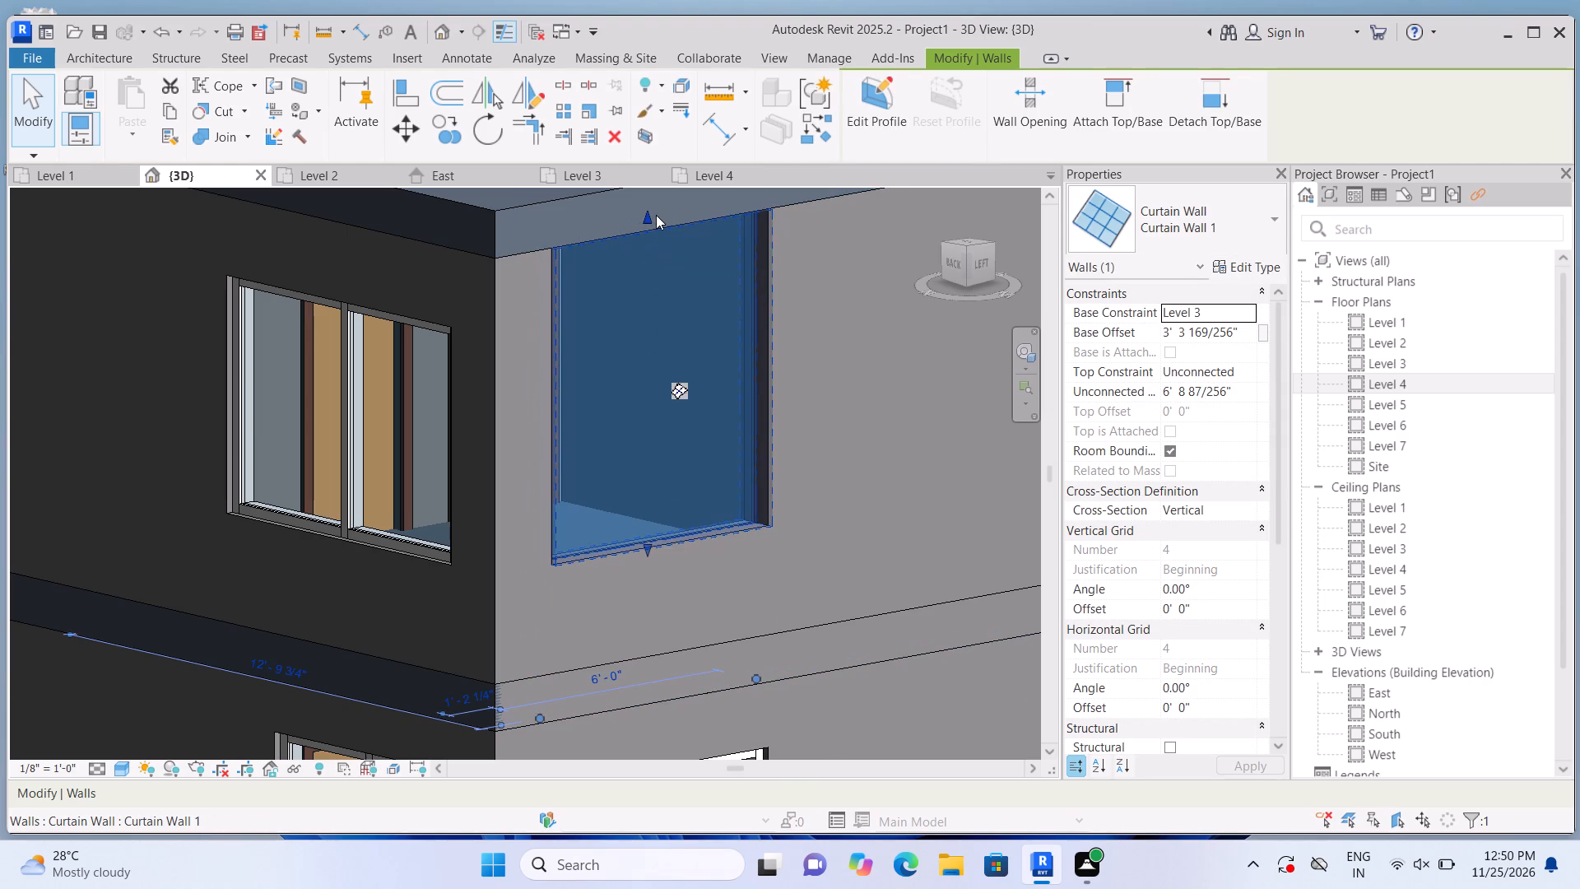
drag(649, 211, 676, 297)
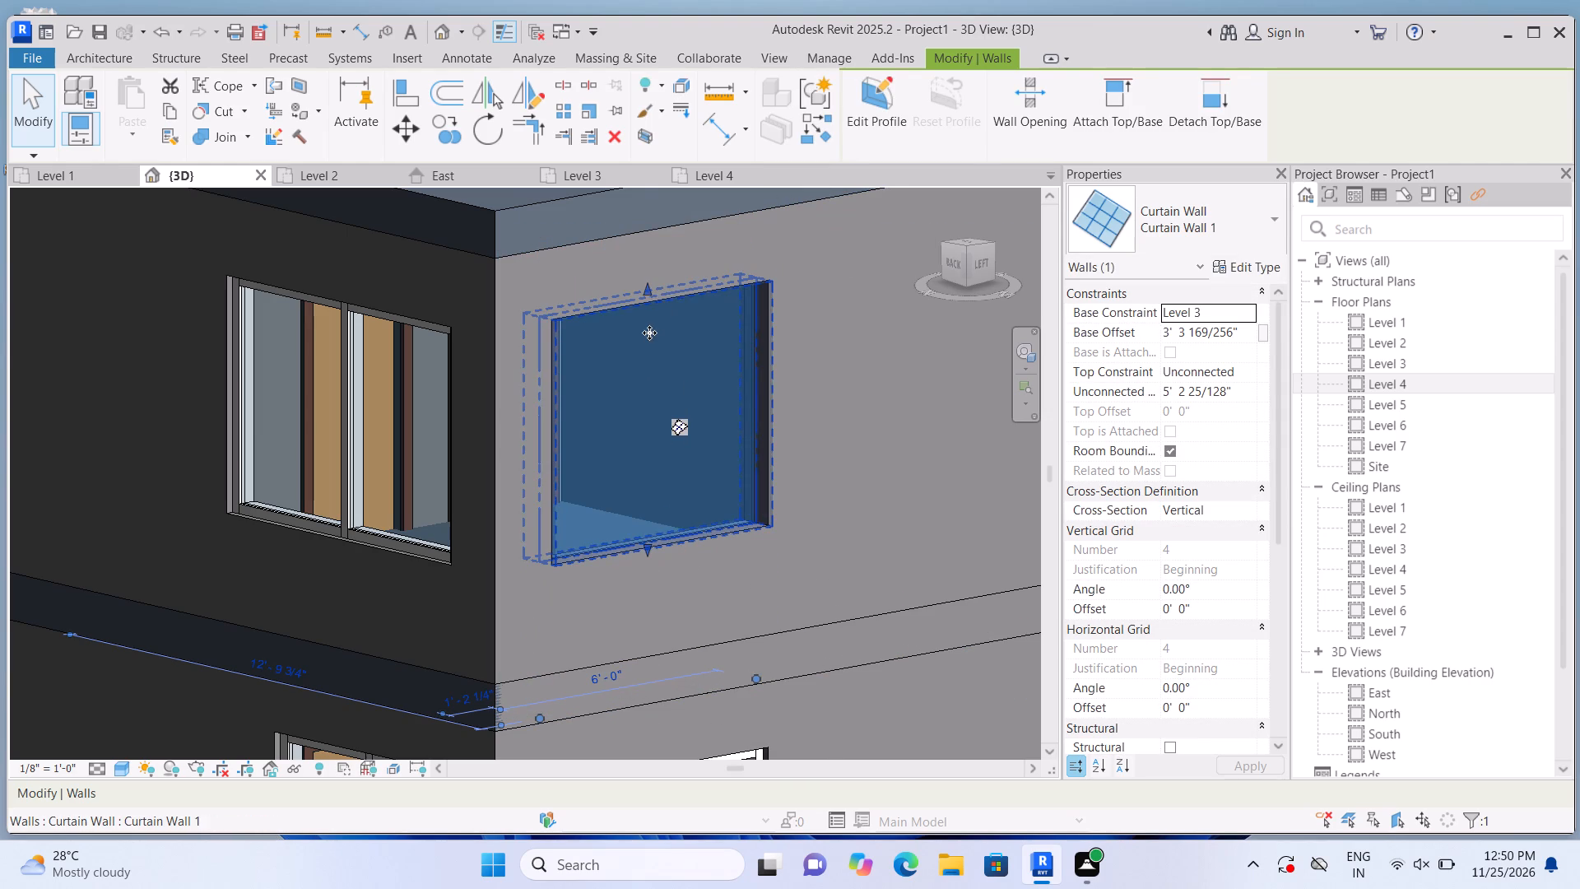
Add a vertical curtain grid line at the midpoint of the resized left-facade curtain wall, 3'-0" from each side.
click(91, 48)
scroll(277, 337, down, 1)
shift+middle_drag(440, 533, 375, 546)
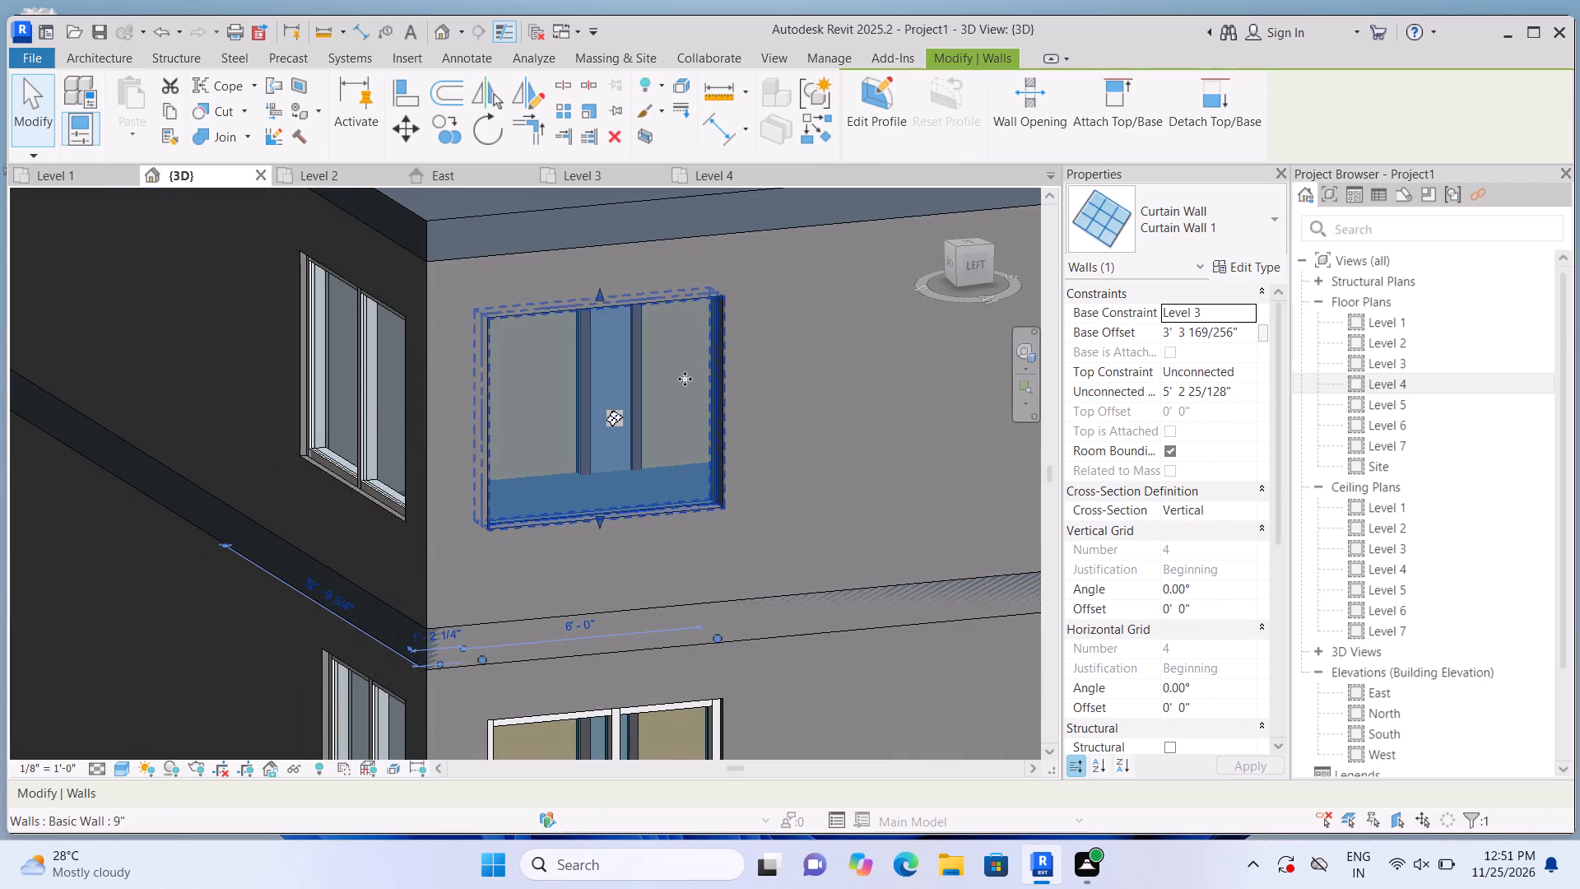
click(94, 57)
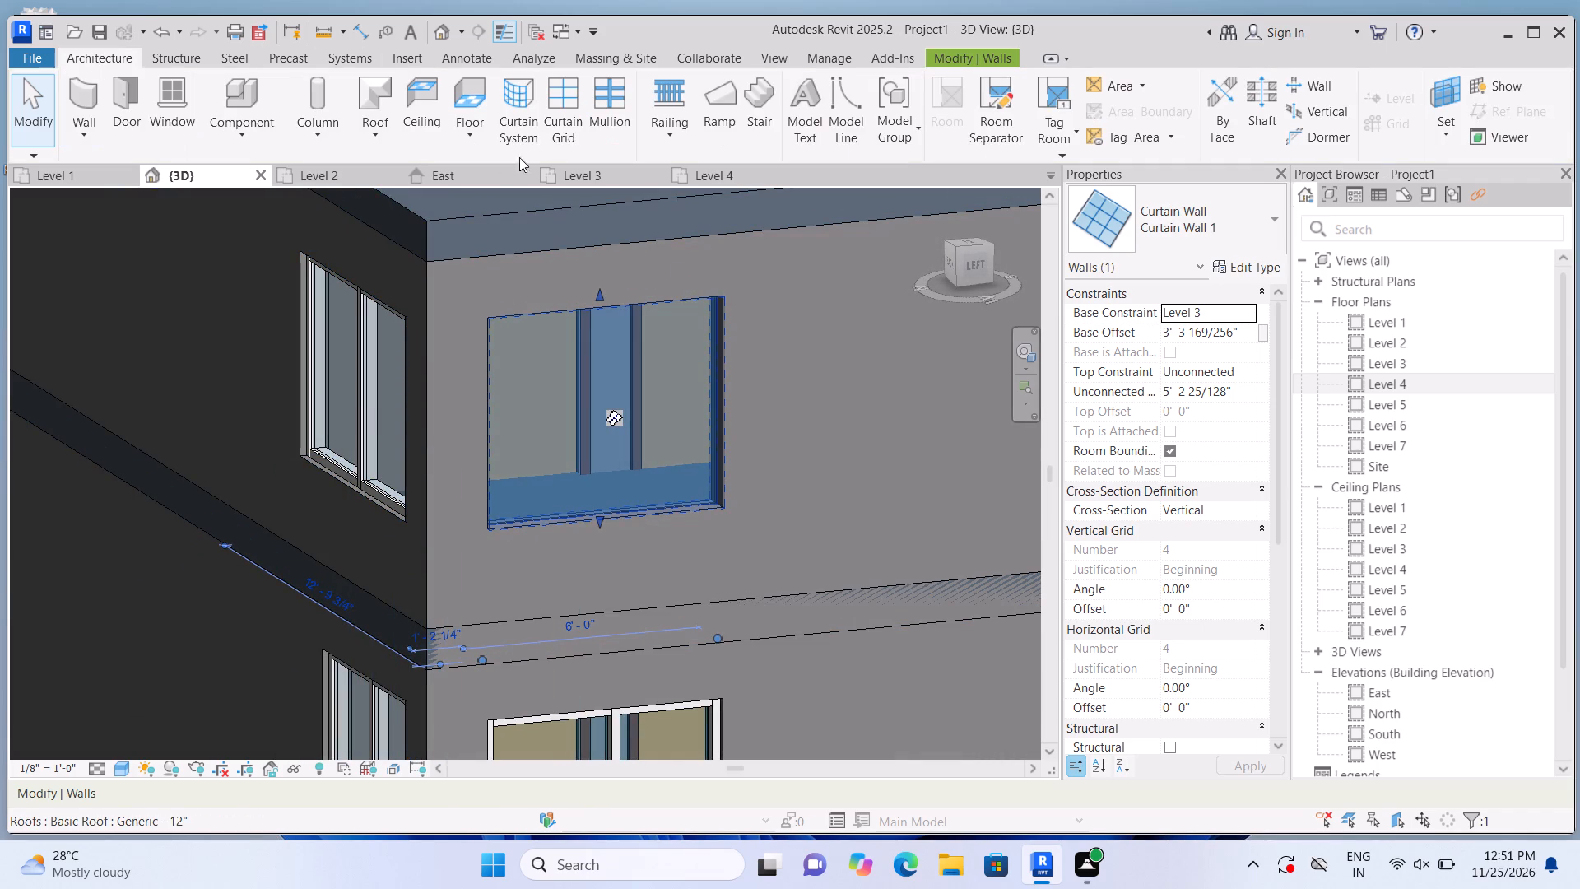
click(570, 115)
scroll(599, 328, up, 3)
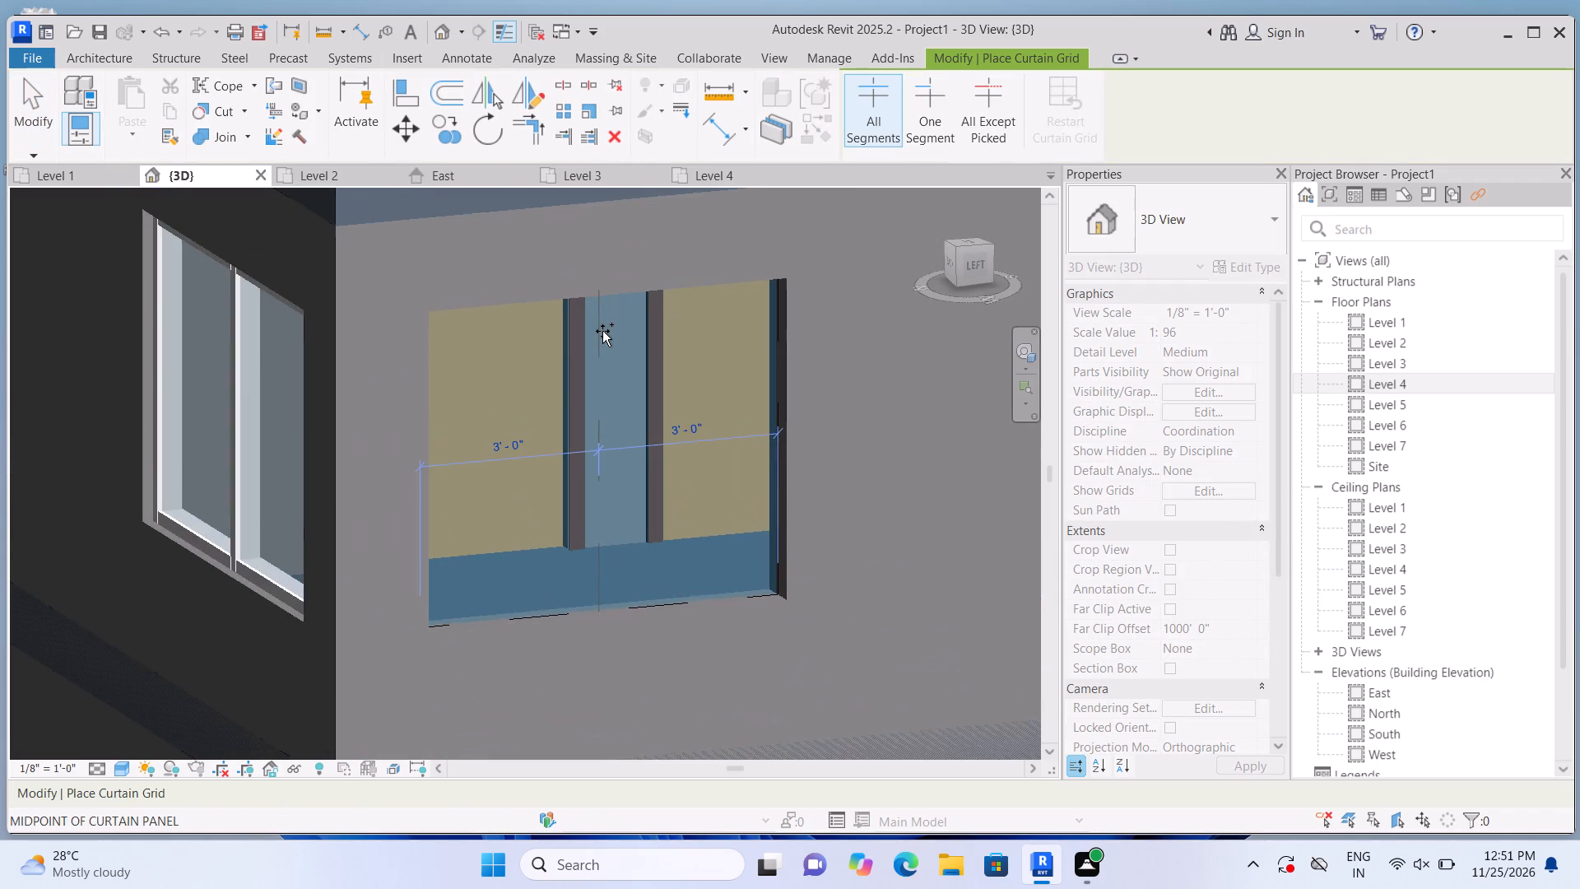
click(602, 331)
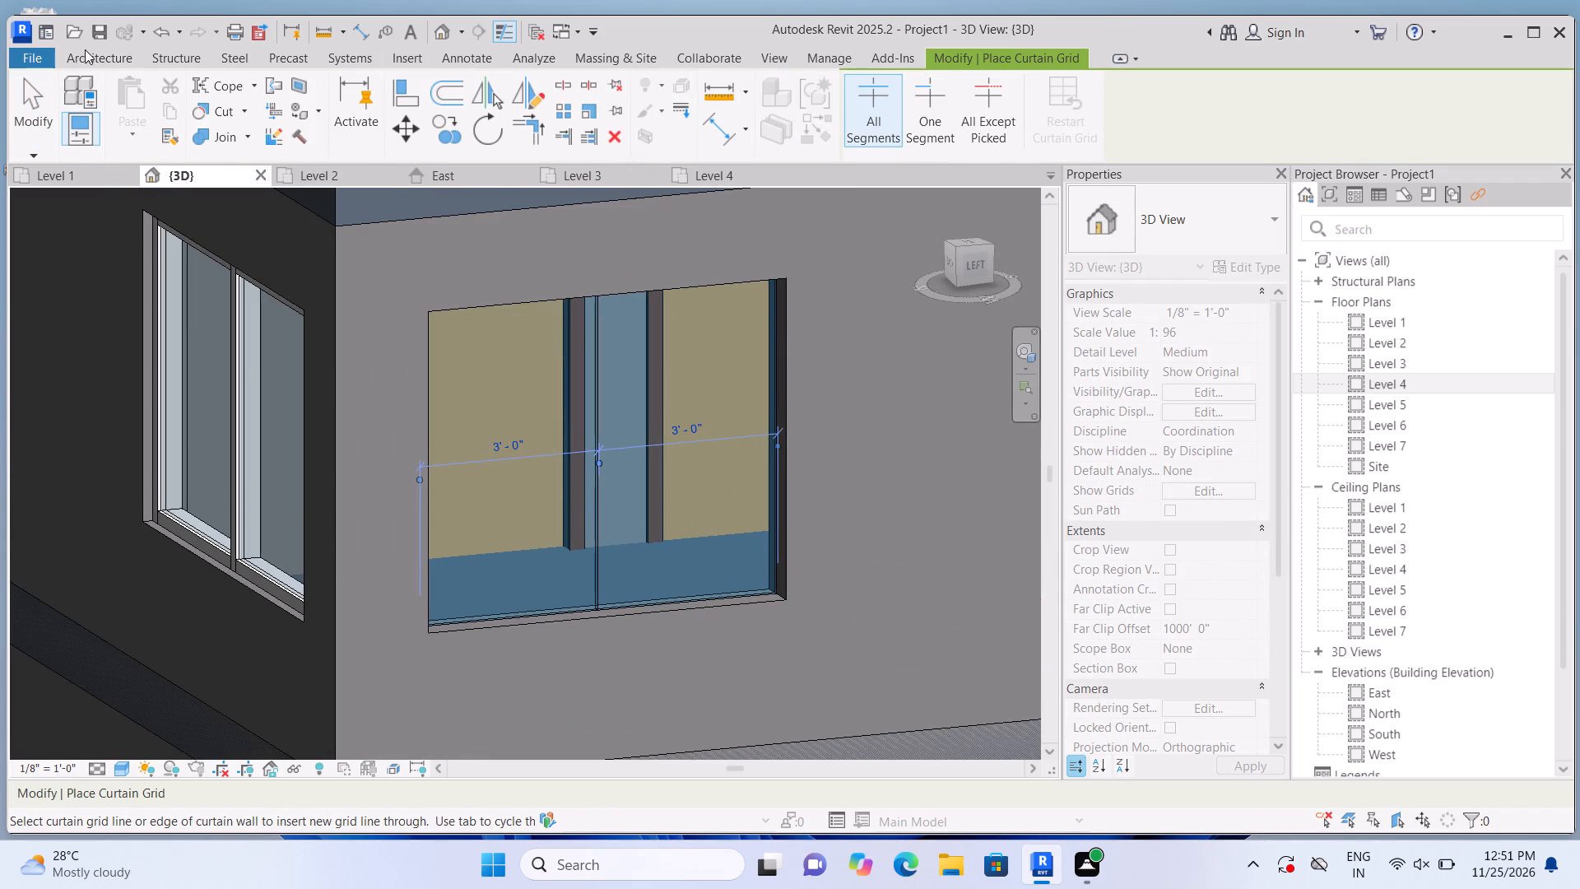
Place 2.5" x 5" rectangular mullions on the central grid line and all four edges, dismissing the save reminder without saving.
click(86, 49)
click(91, 54)
click(620, 99)
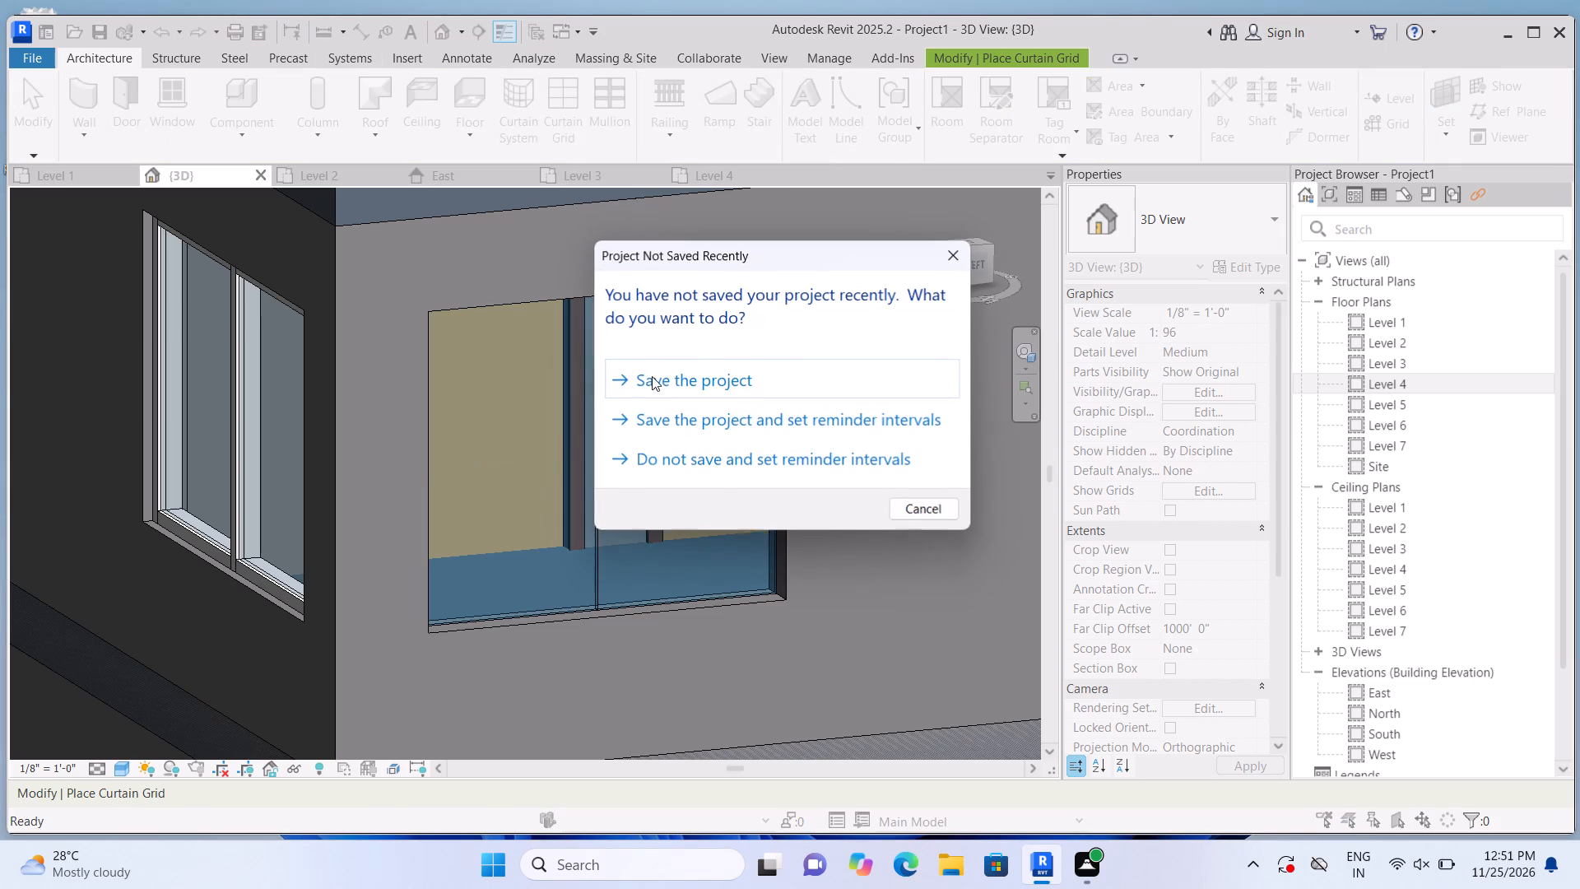
click(952, 260)
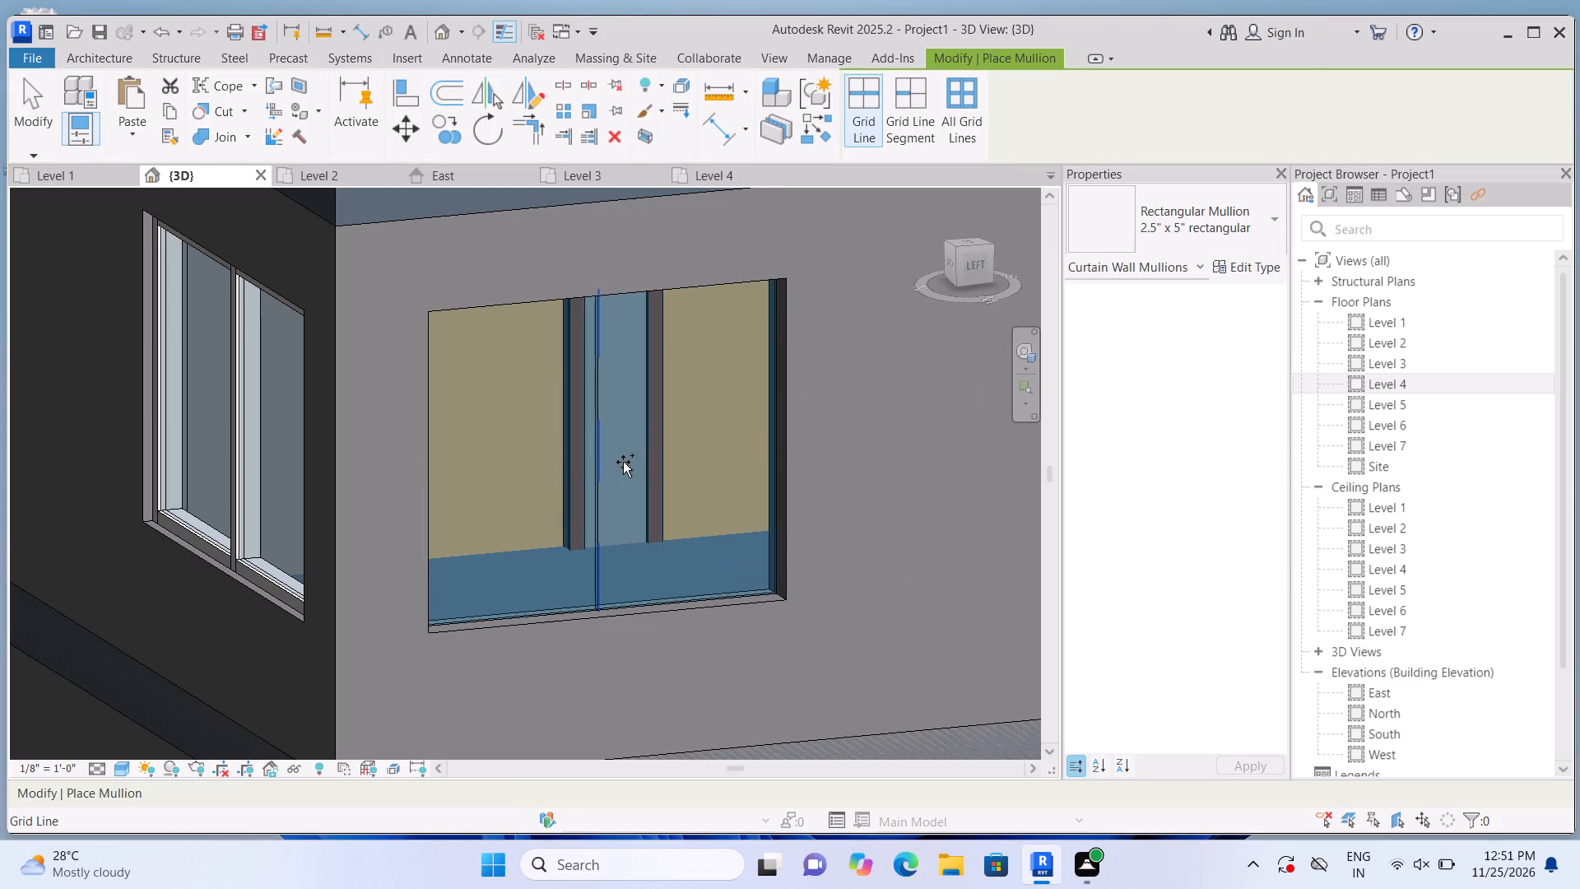
click(623, 462)
click(693, 286)
click(695, 293)
click(762, 409)
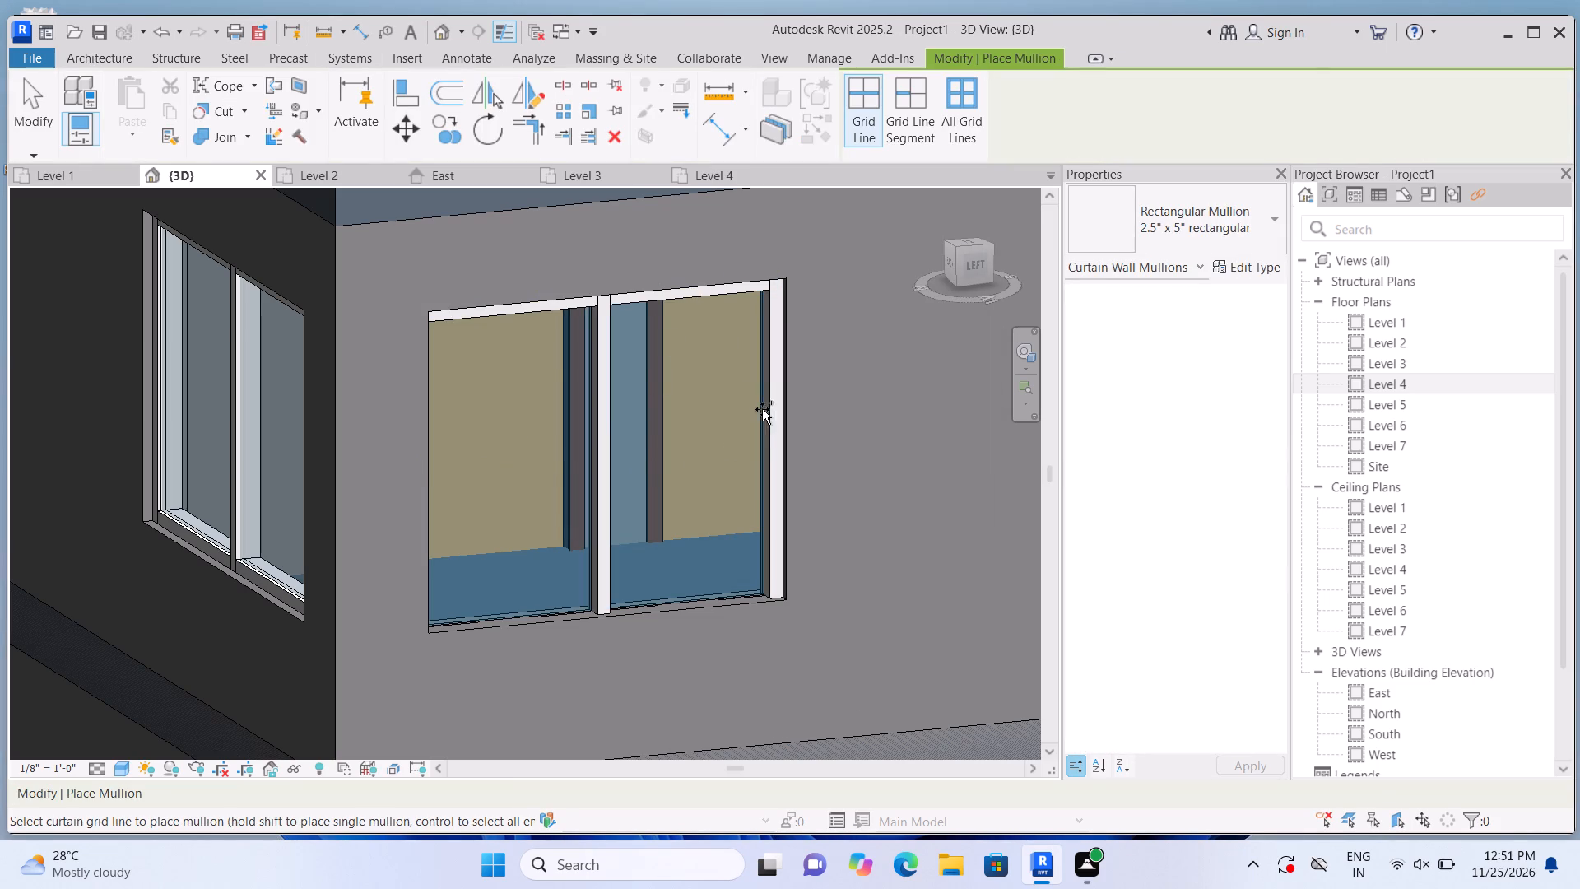
click(703, 595)
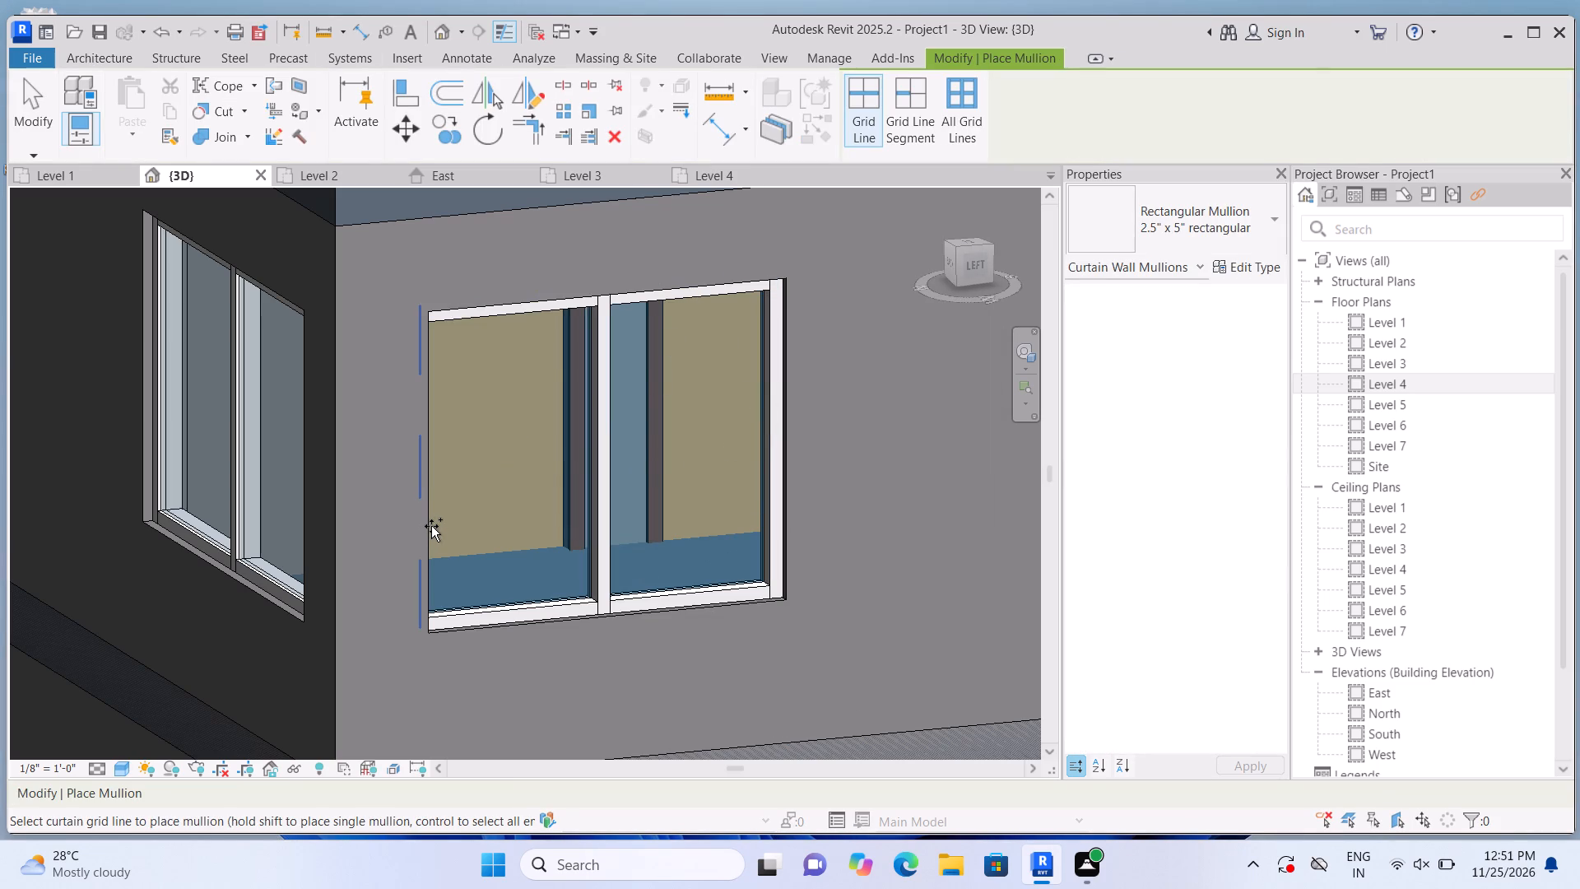
click(431, 526)
key(Escape)
Delete the 4'-0" curtain wall near the lower-left building corner in the Level 3 floor plan.
scroll(432, 526, down, 4)
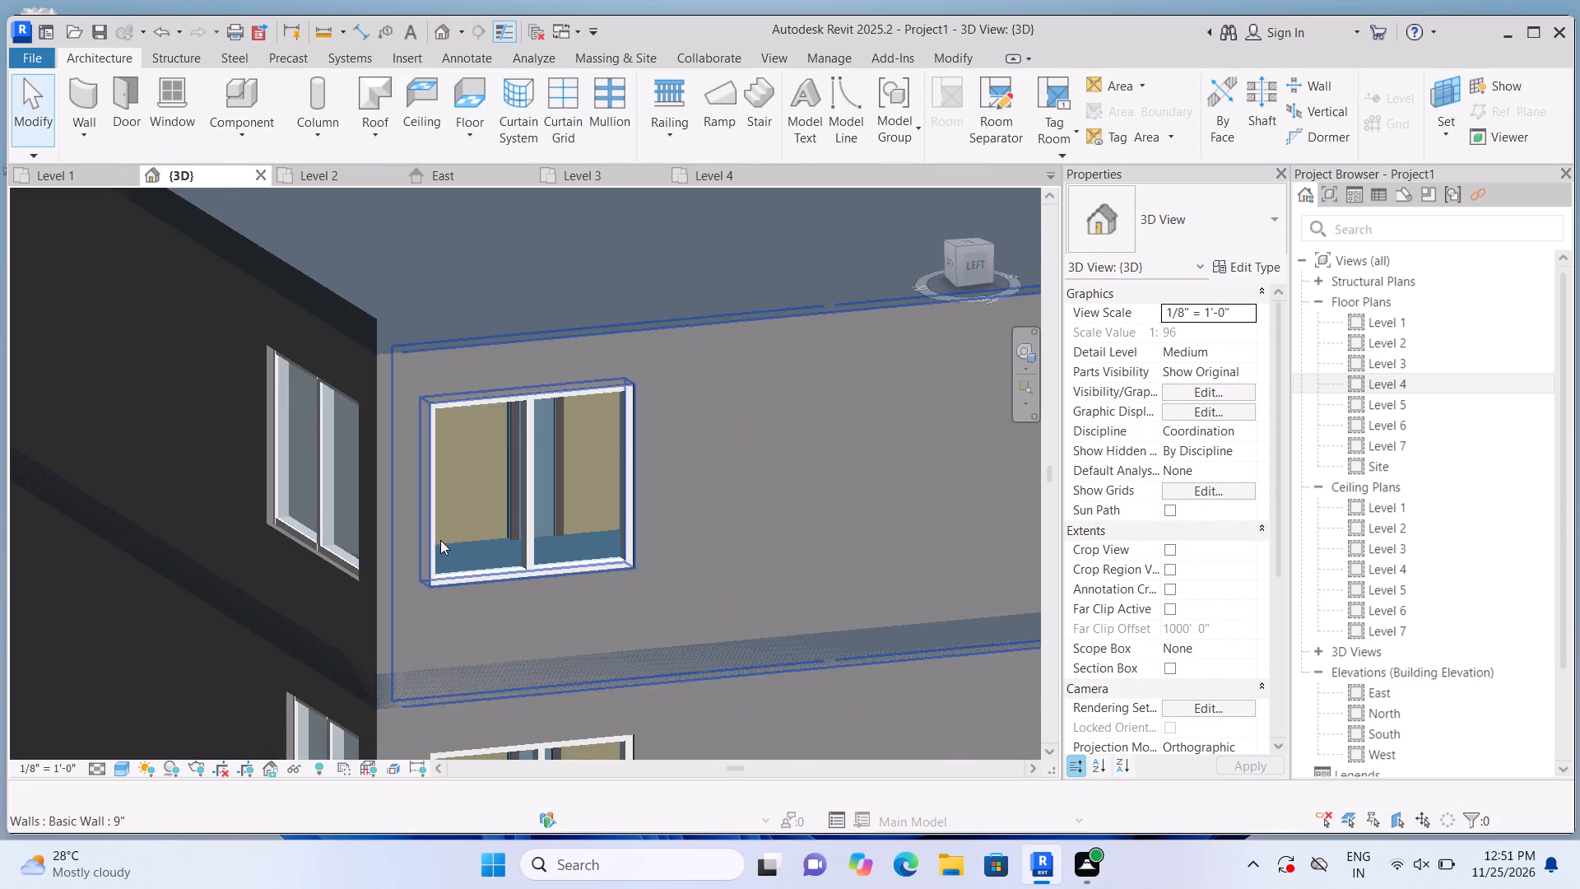
middle_drag(629, 621, 309, 624)
middle_drag(596, 598, 276, 625)
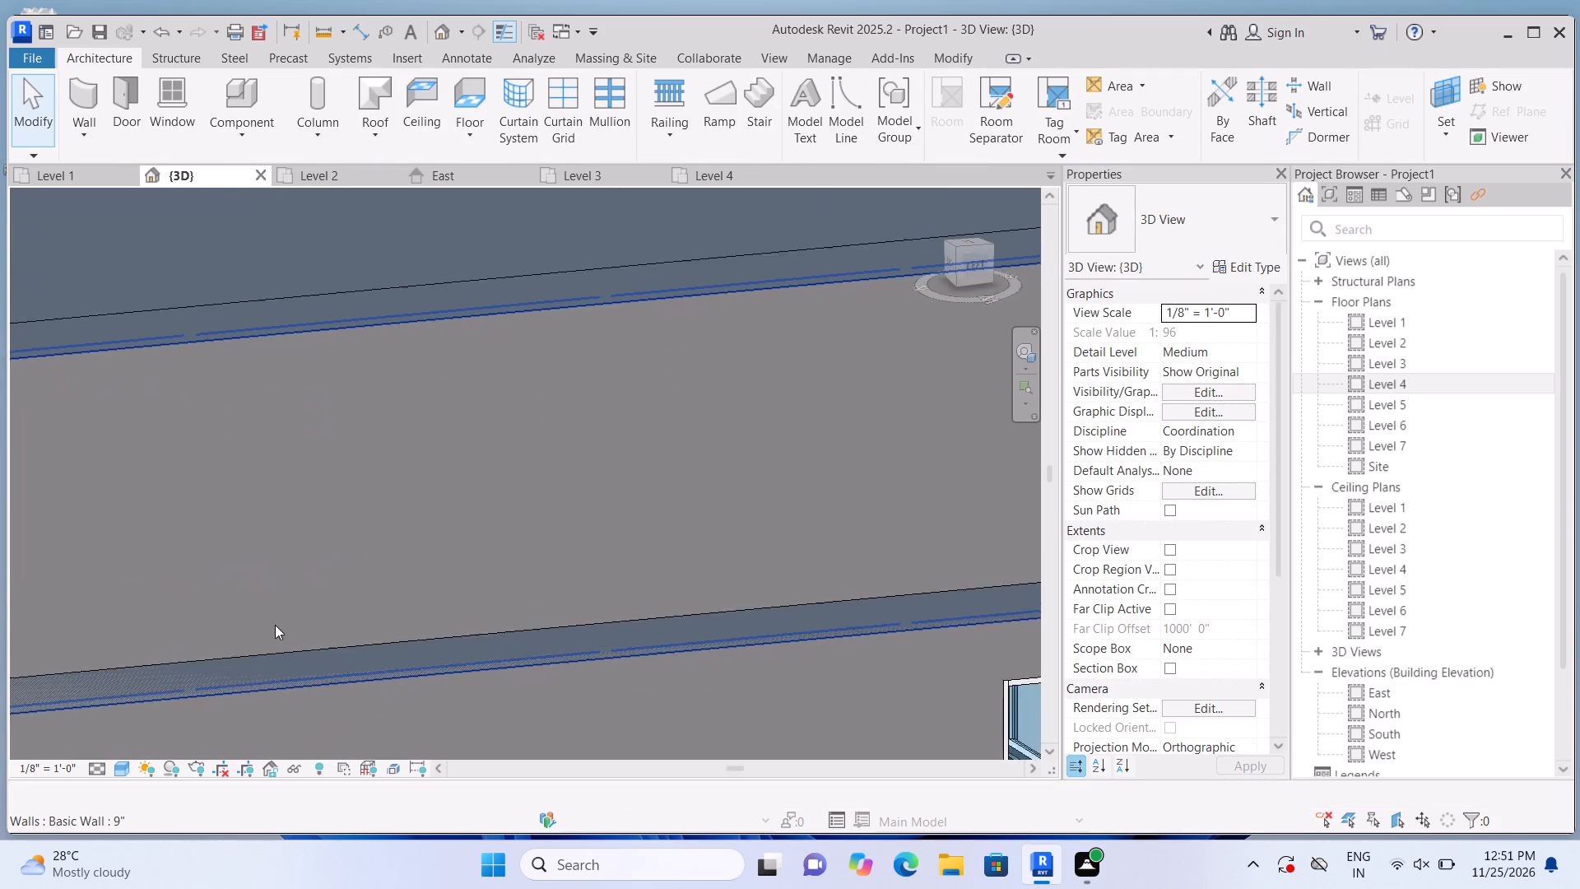
scroll(288, 625, down, 3)
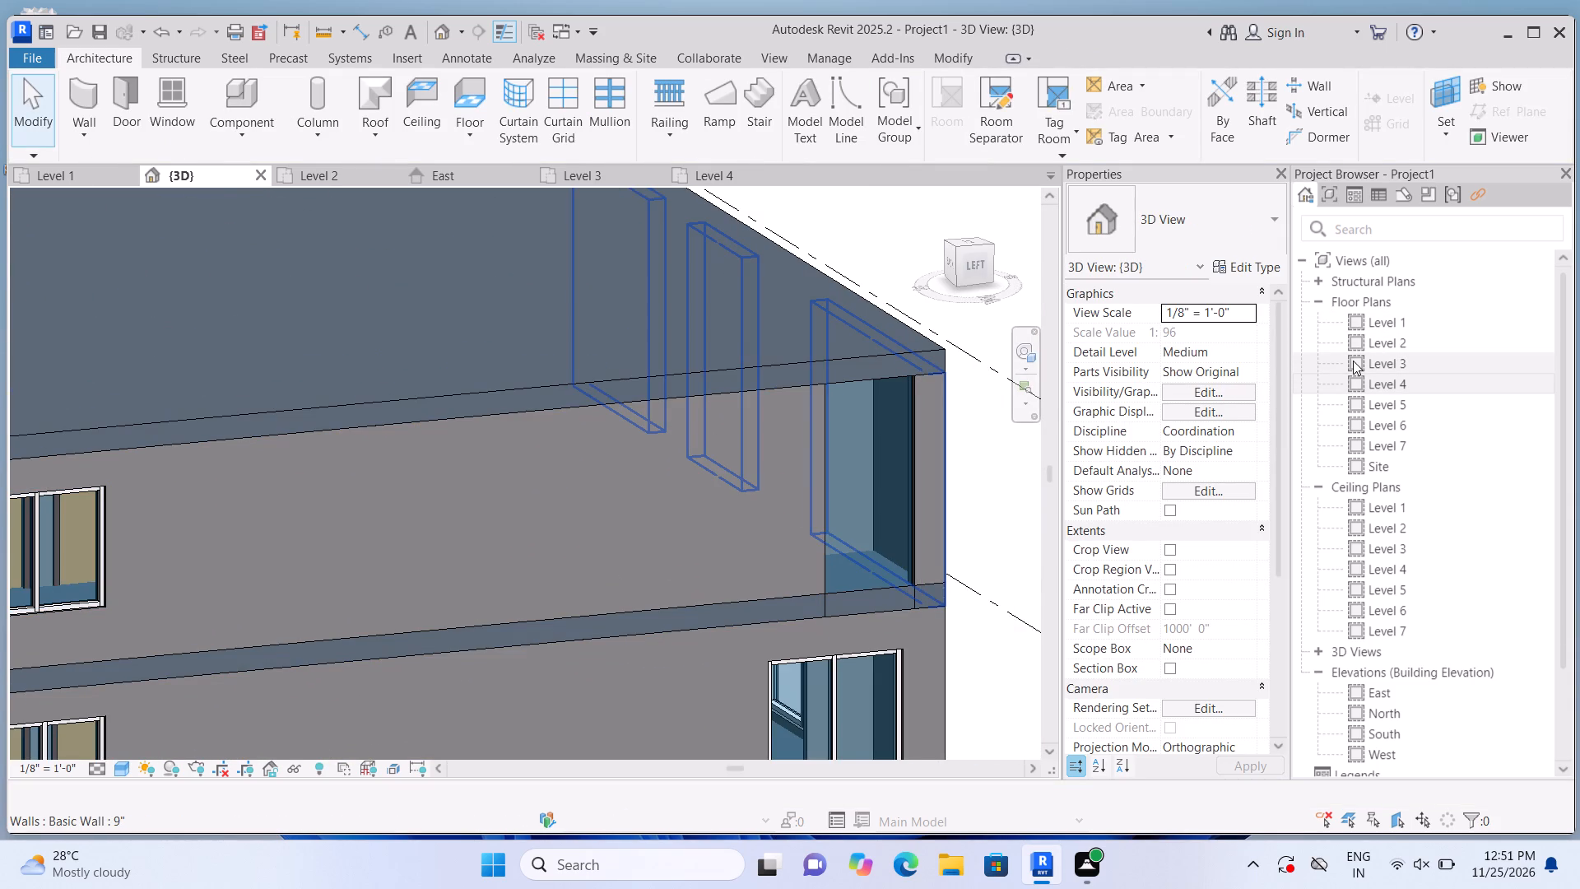
double_click(1353, 361)
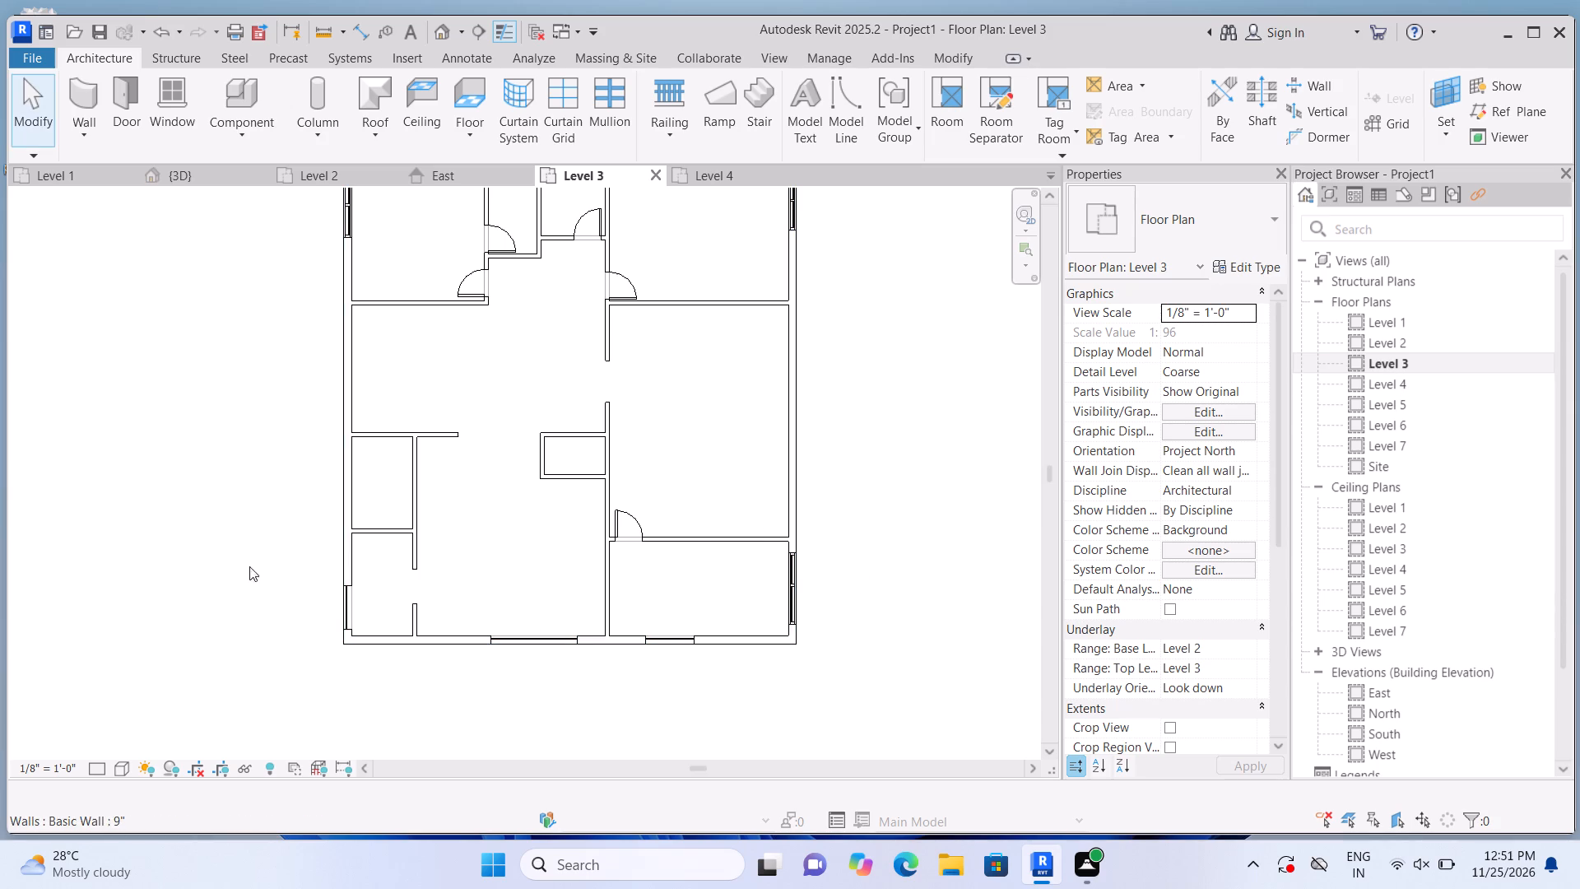
scroll(251, 592, up, 13)
click(469, 543)
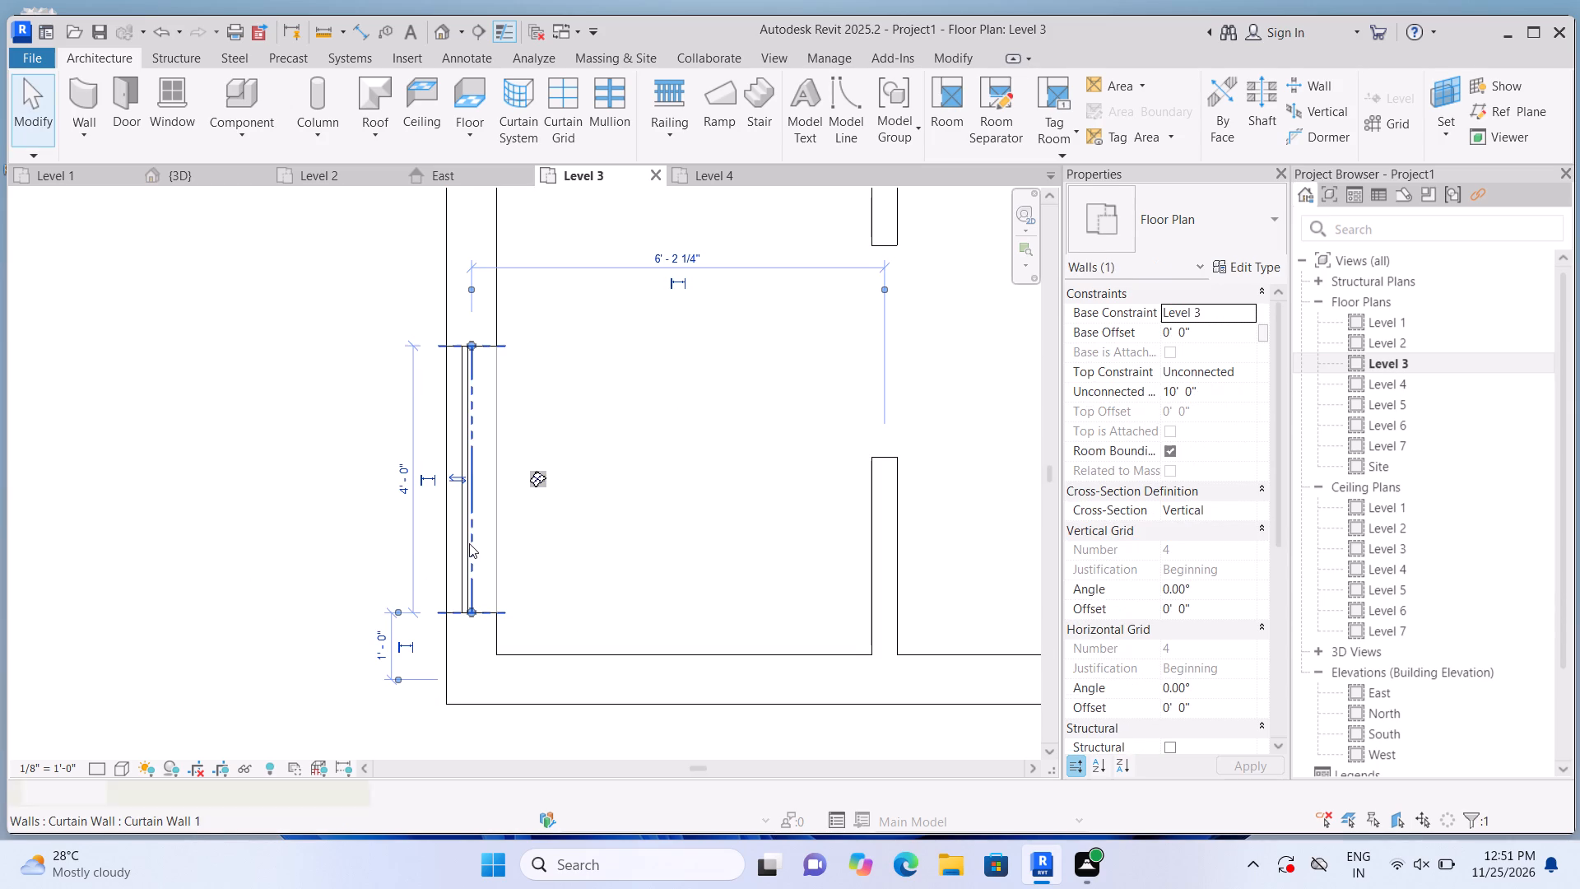
key(Delete)
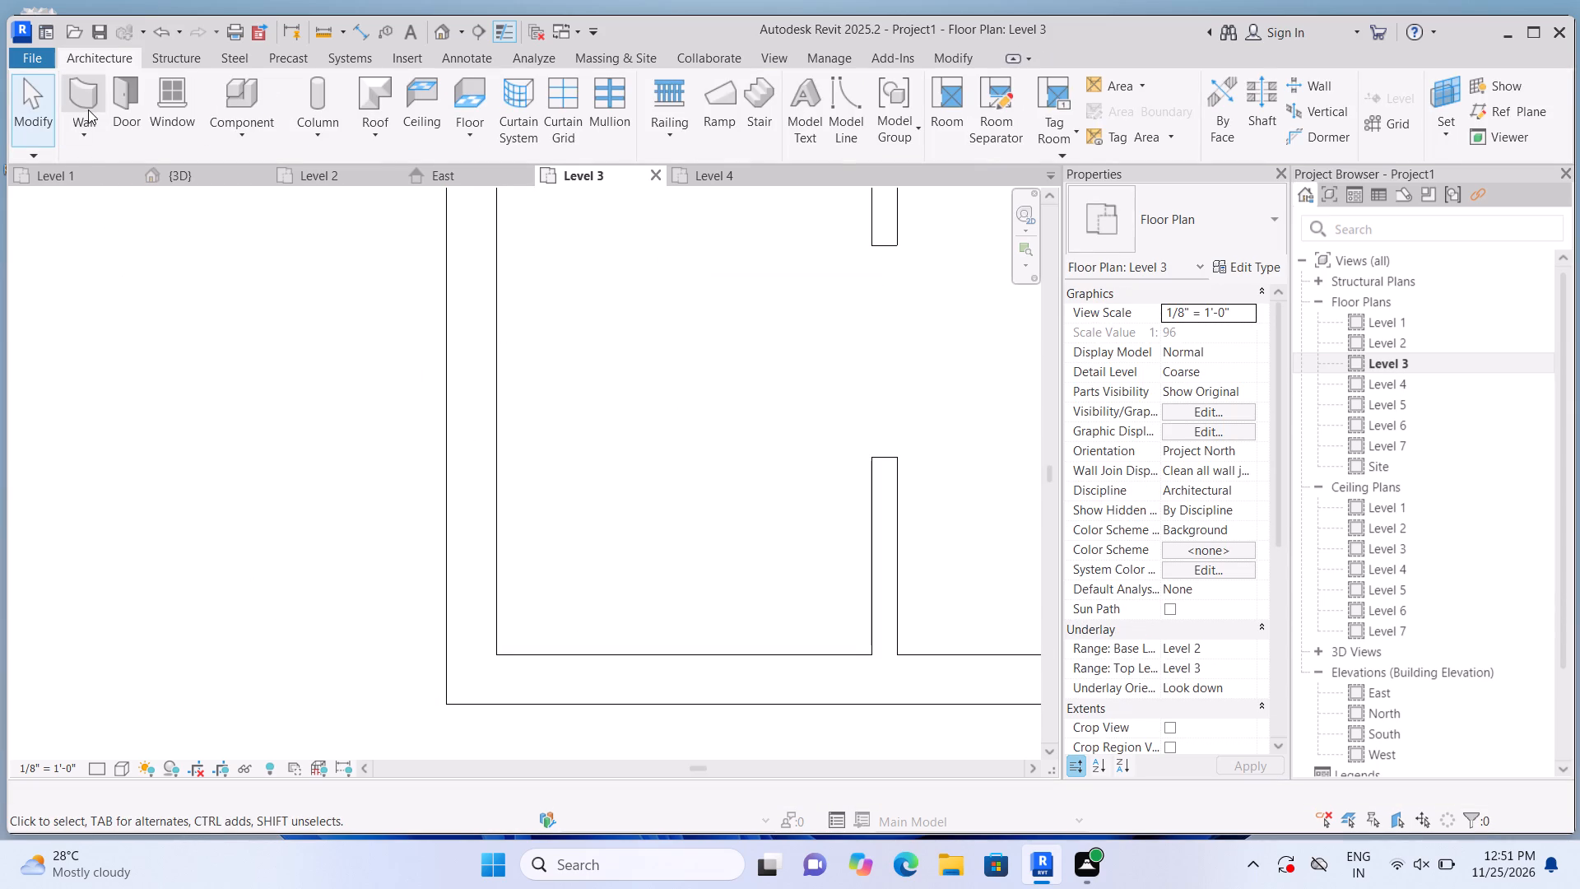
Draw a replacement Curtain Wall 1 about 5'-1" long along the exterior wall's centreline, starting about 0'-10" from the building corner.
click(88, 109)
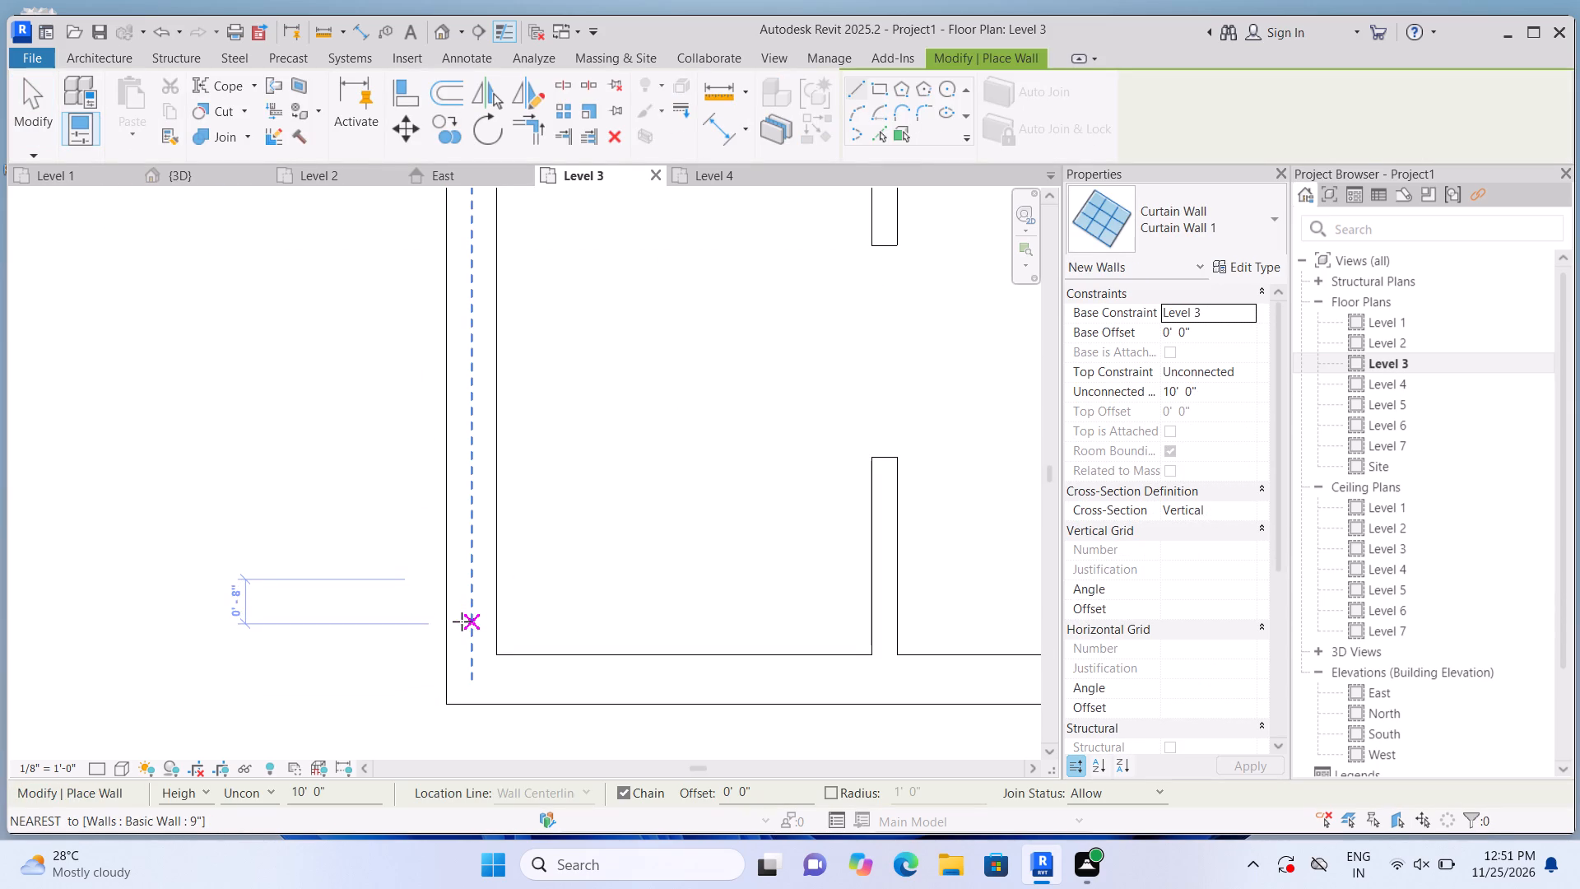
click(473, 622)
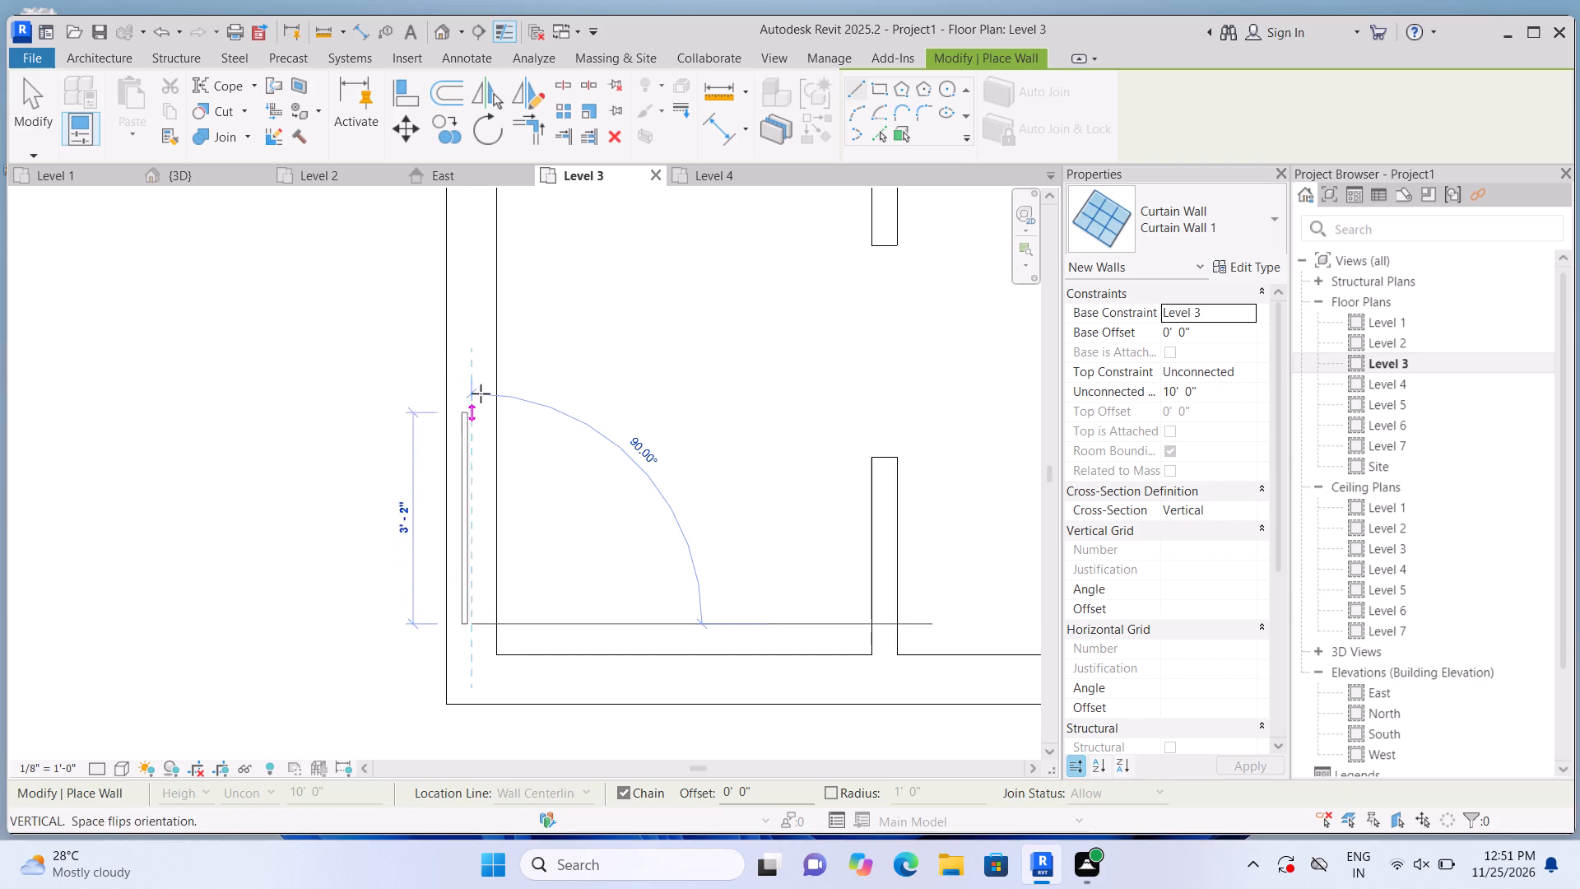
click(476, 286)
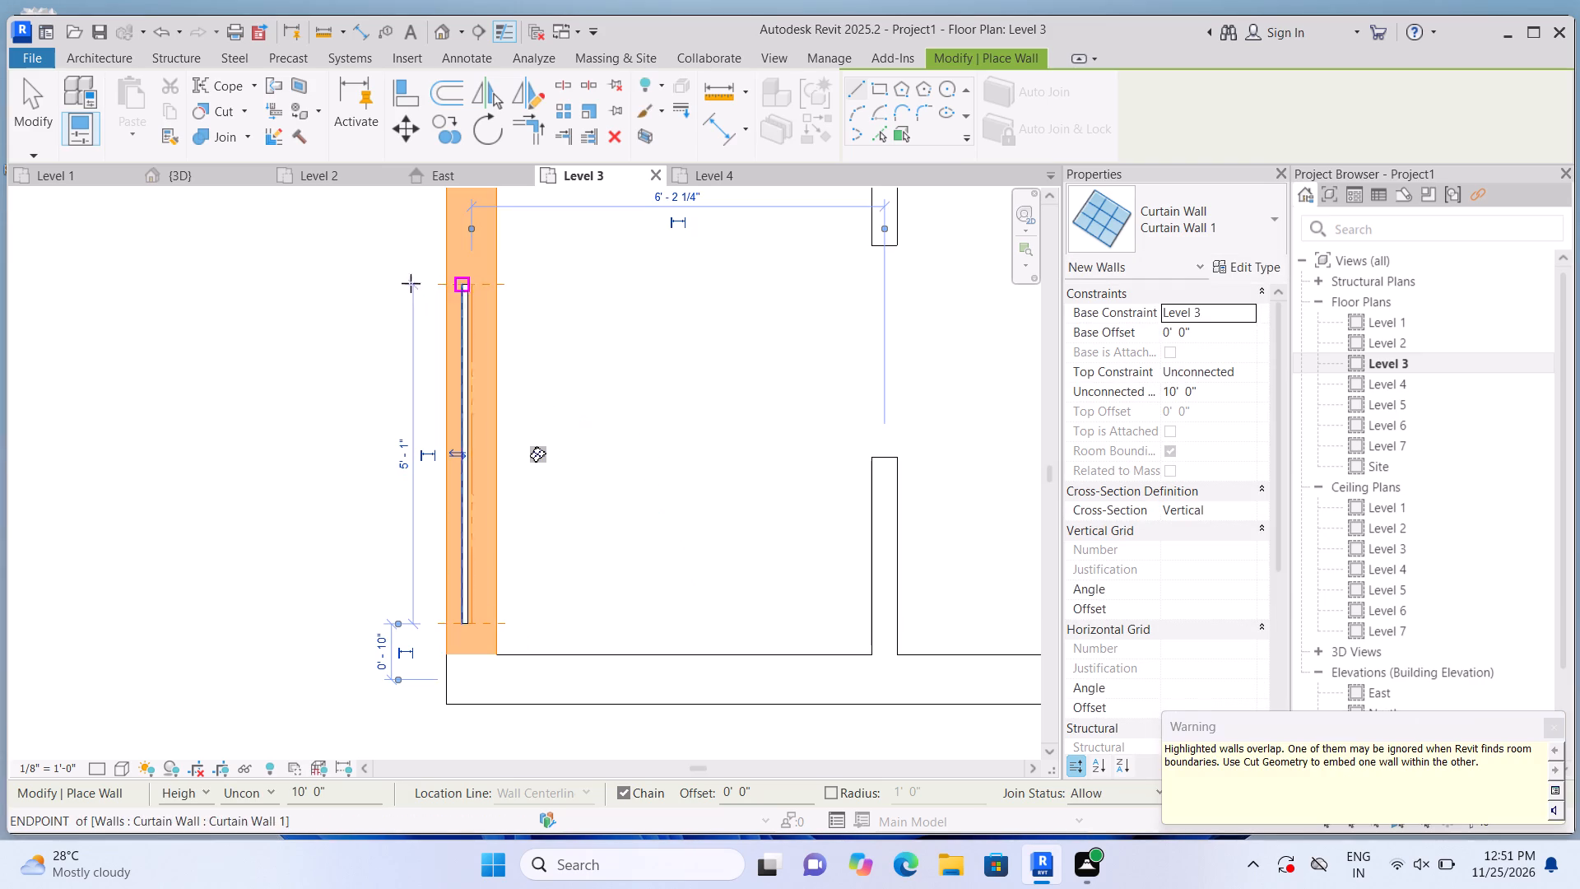
Cut the 9" exterior wall with the new overlapping curtain wall using Cut Geometry.
click(245, 105)
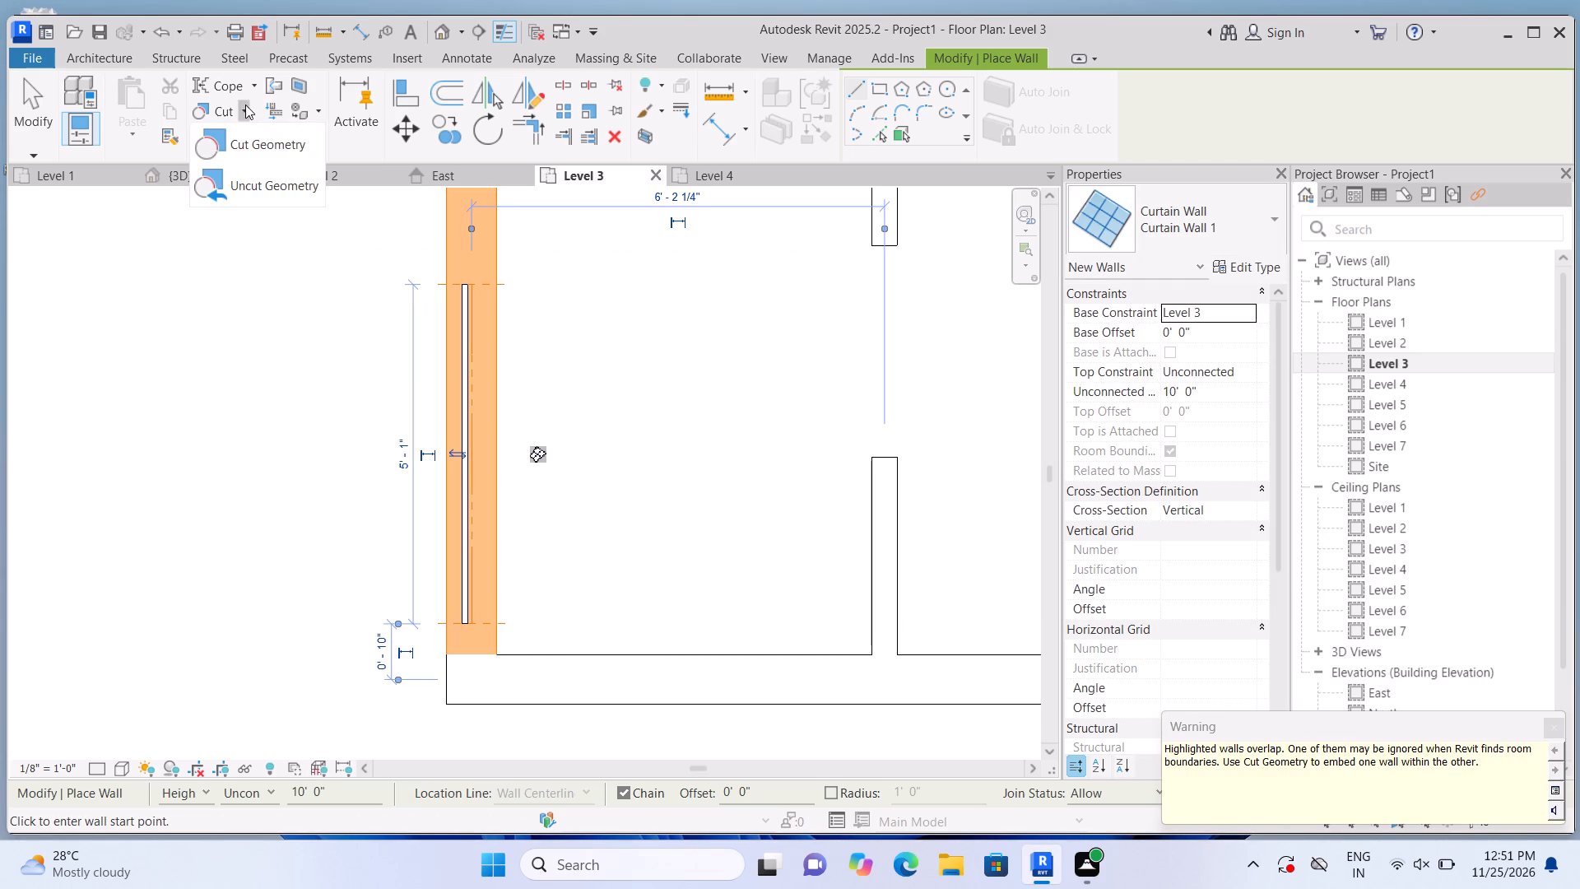
click(259, 141)
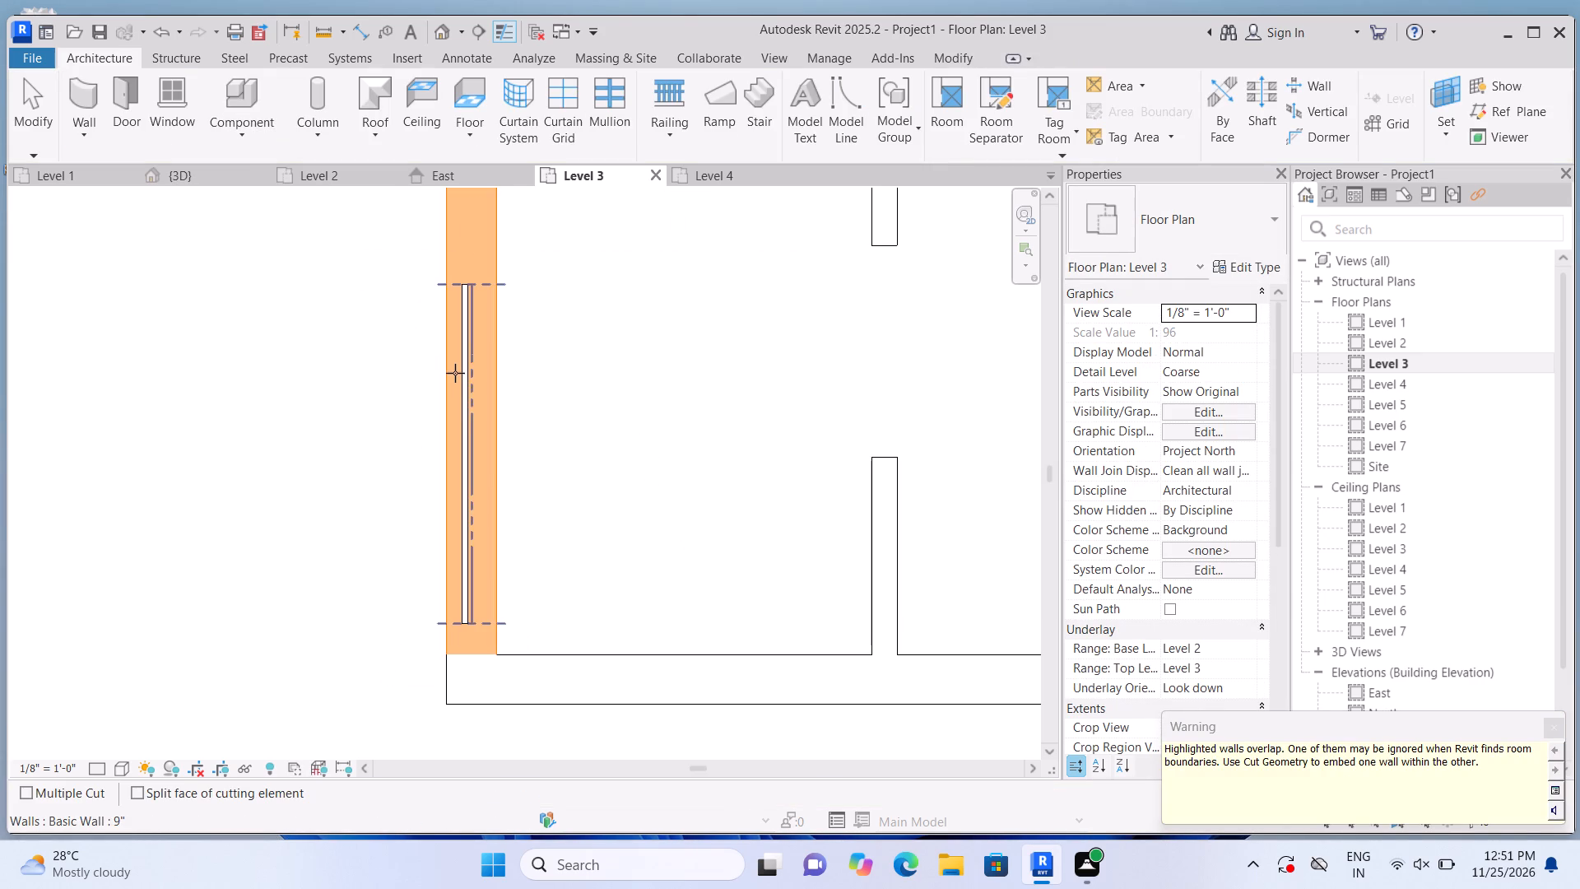
click(498, 426)
click(472, 426)
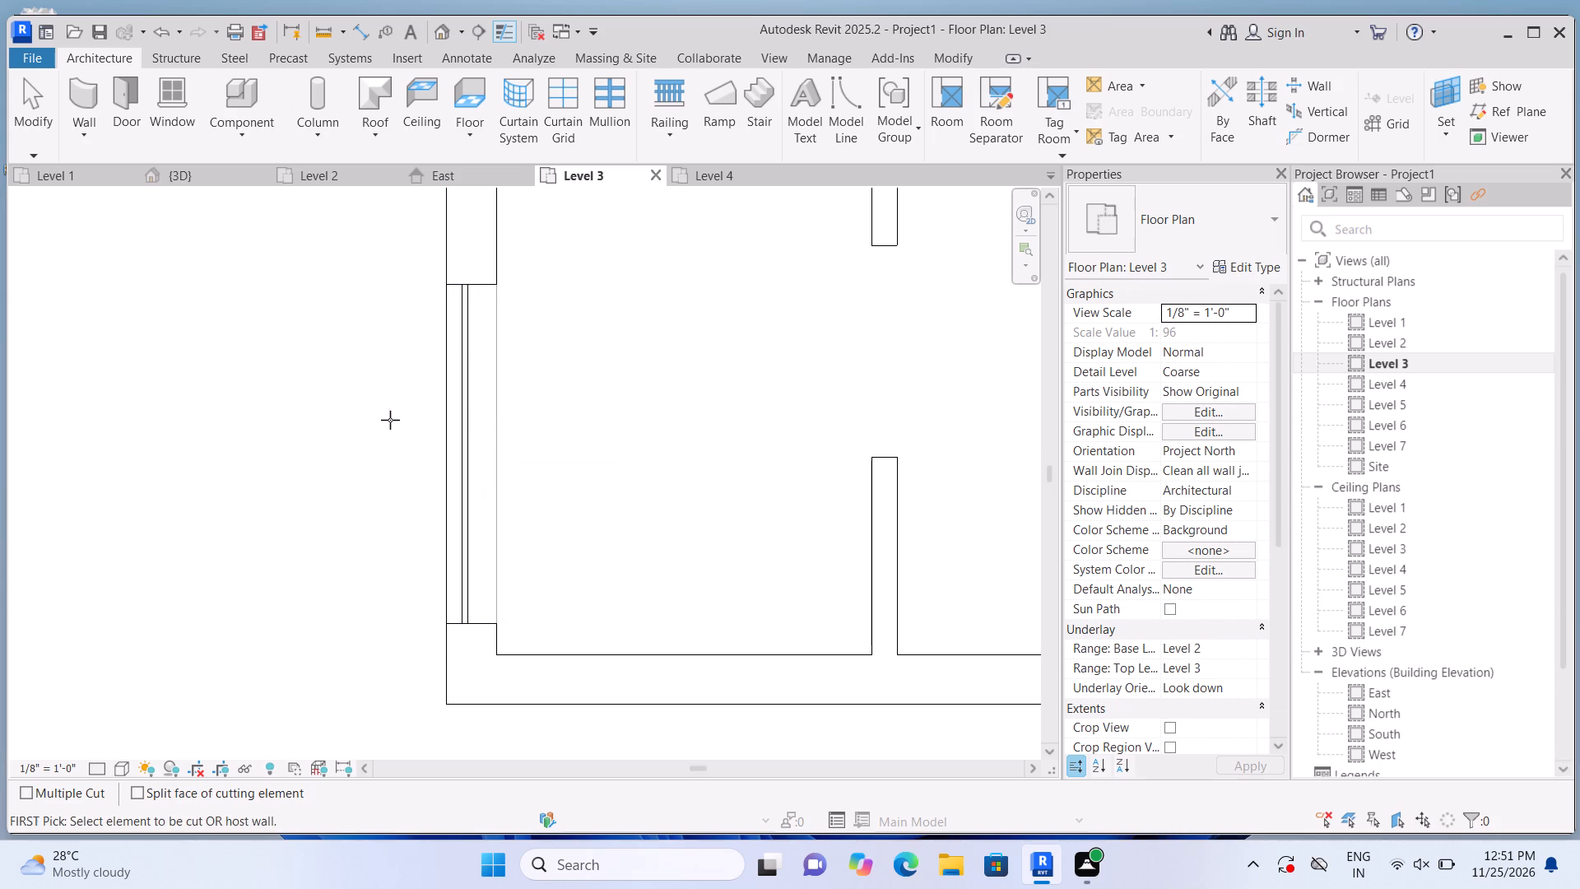
Resize the new curtain wall in the 3D view to a base offset of about 3'-5" and a height of about 5'-3".
click(438, 22)
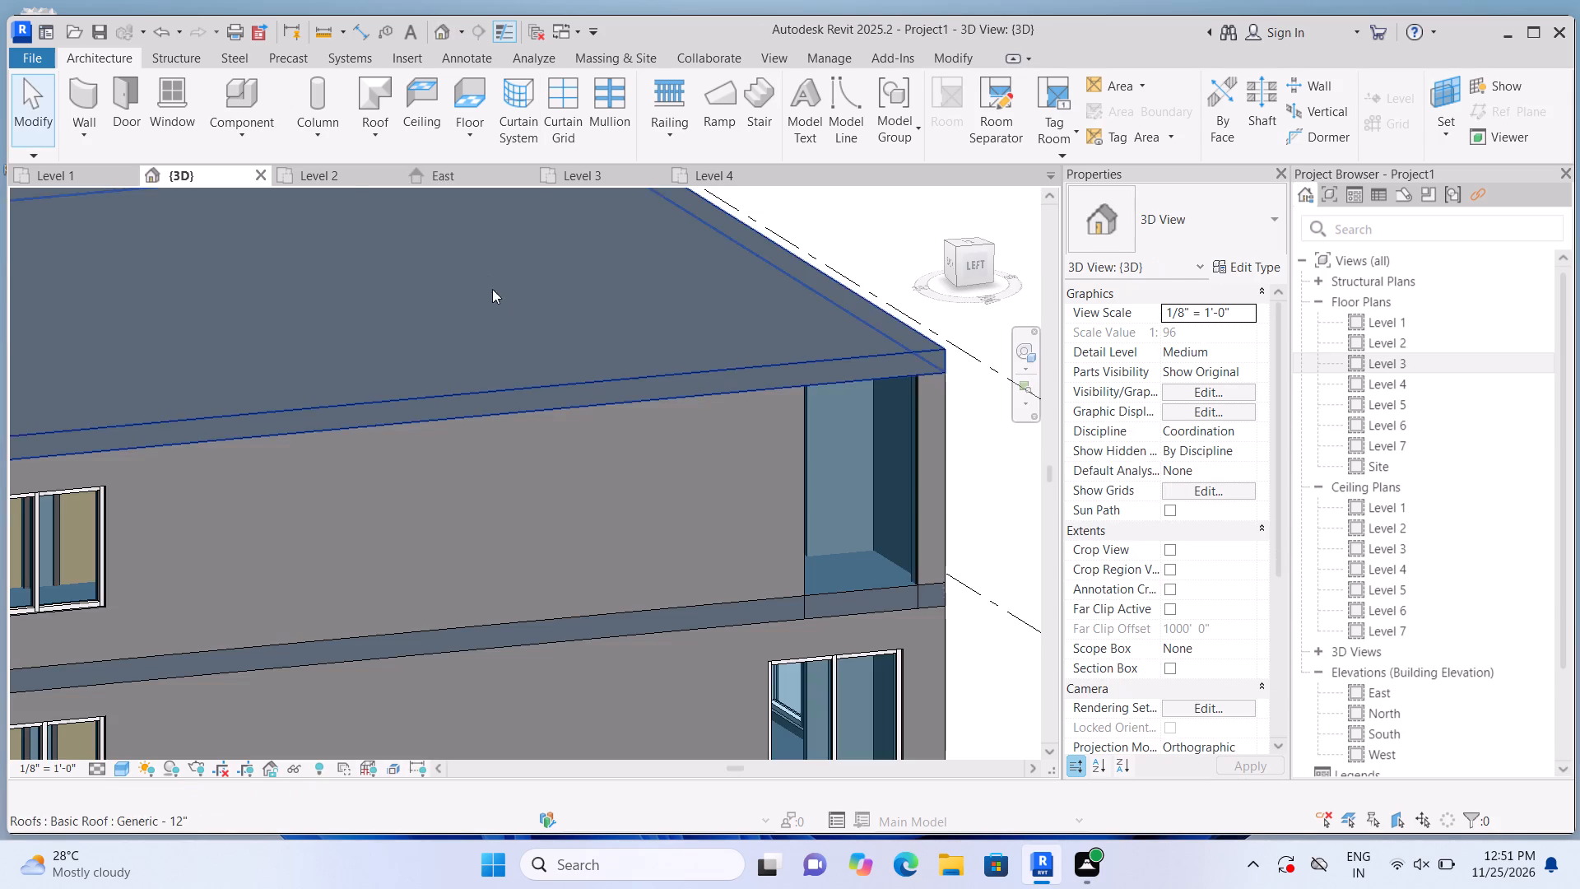
scroll(699, 444, down, 1)
click(826, 501)
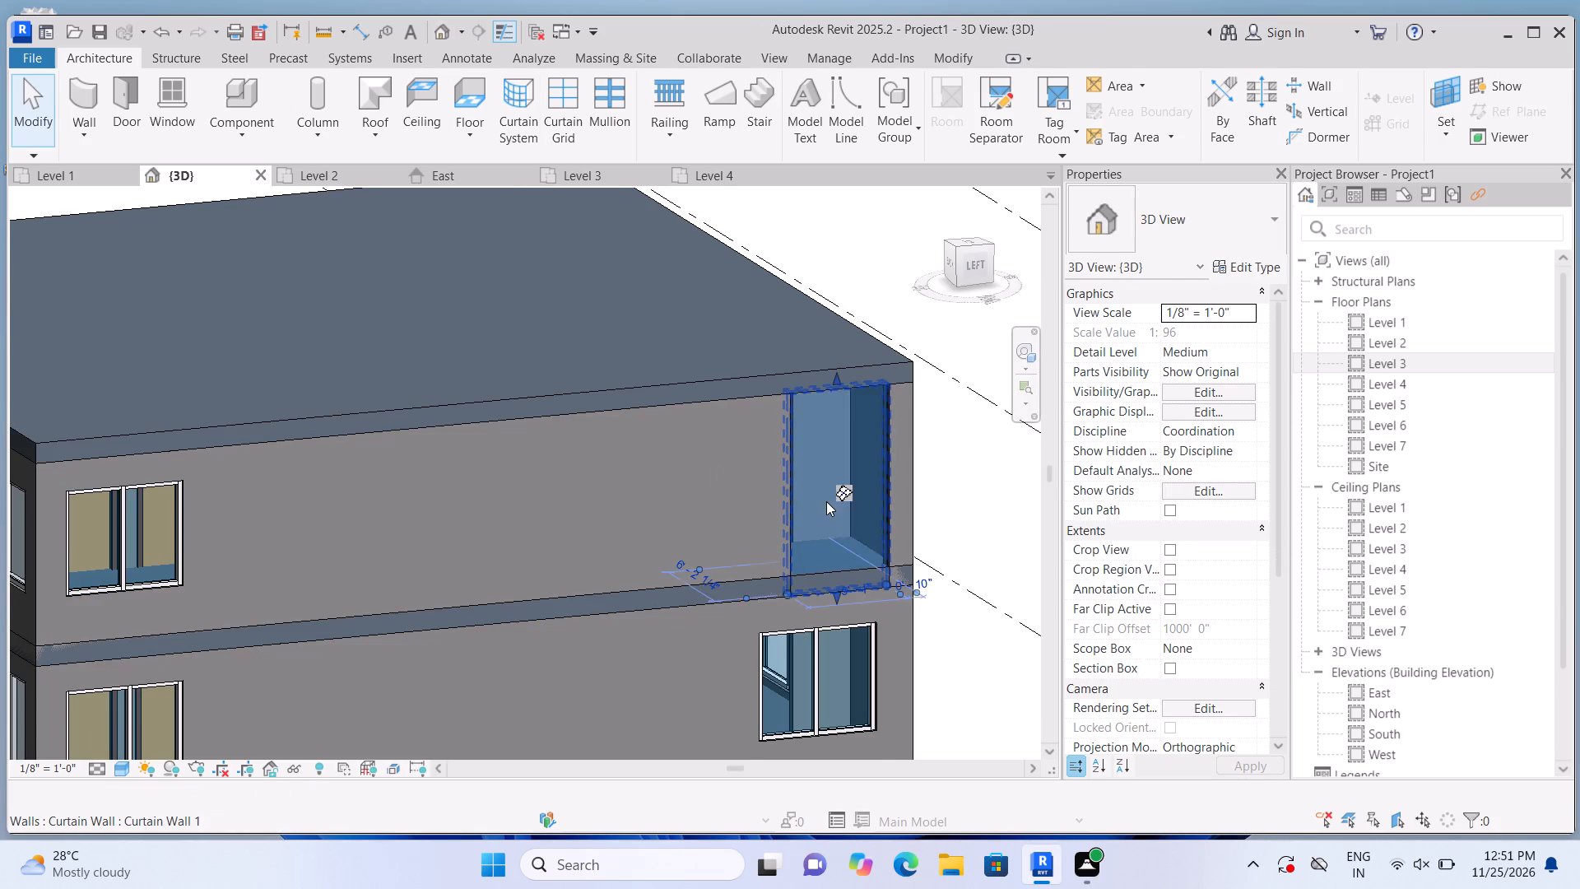
scroll(841, 566, up, 5)
drag(826, 591, 825, 546)
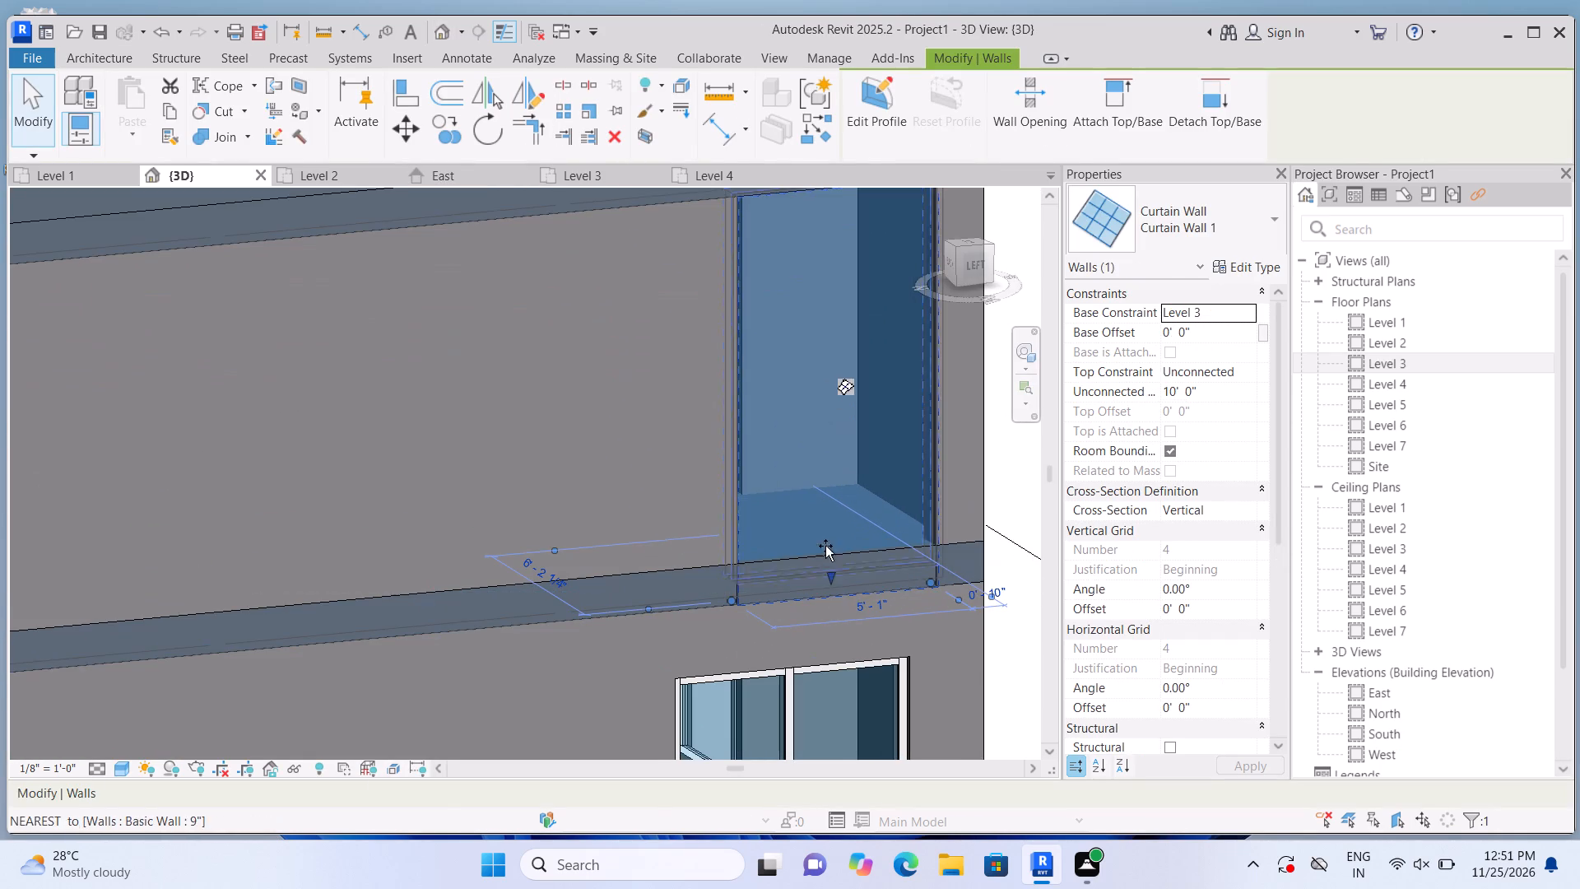
drag(825, 546, 826, 454)
scroll(827, 456, down, 4)
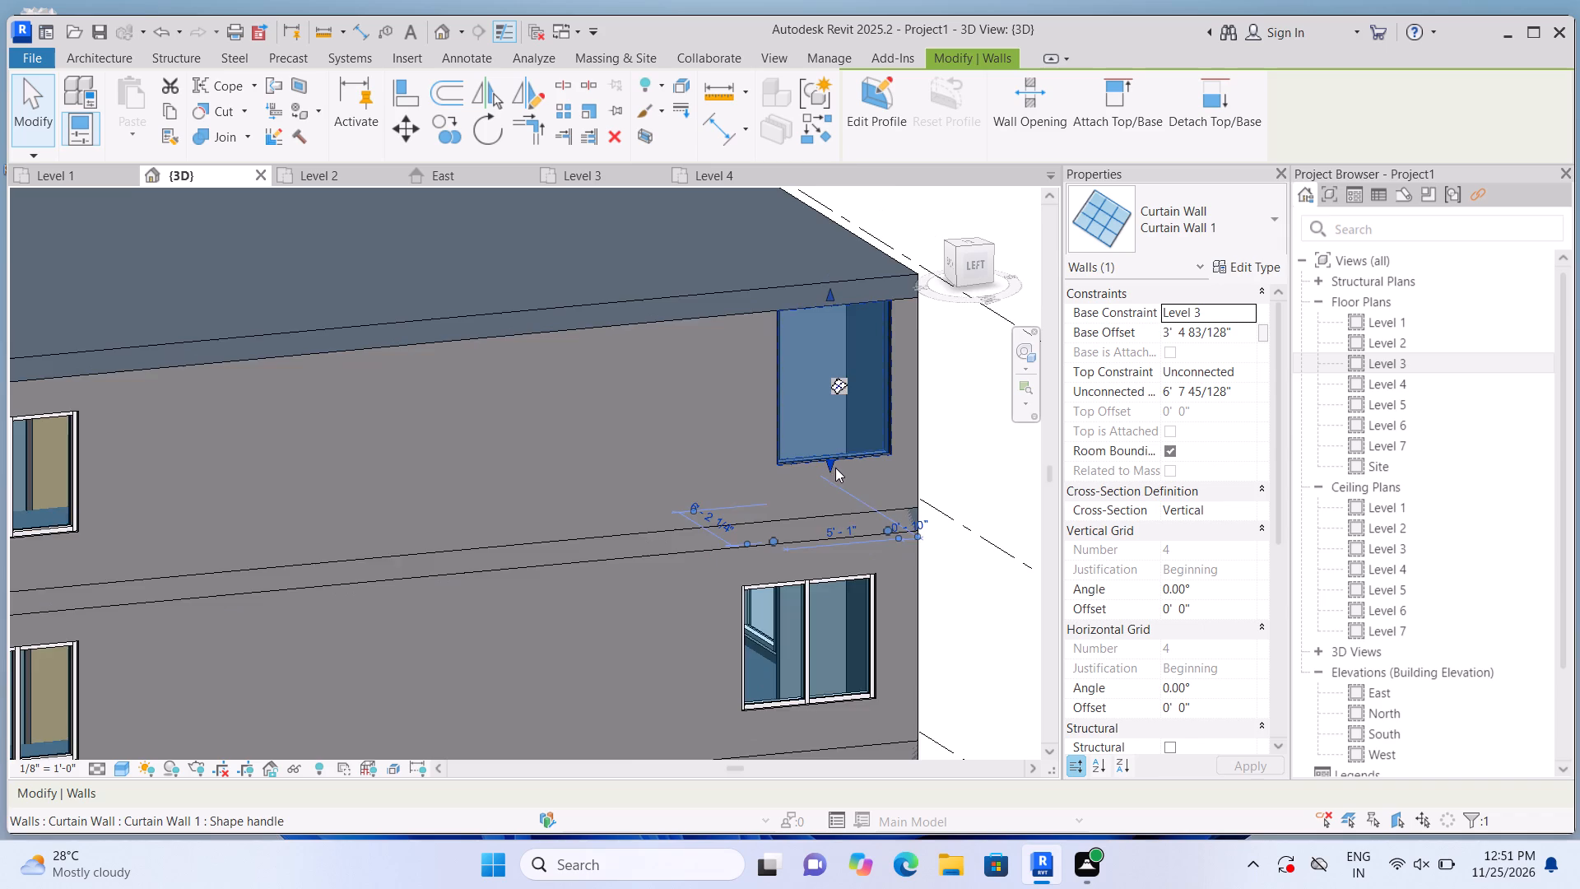
scroll(835, 468, down, 1)
scroll(866, 375, up, 7)
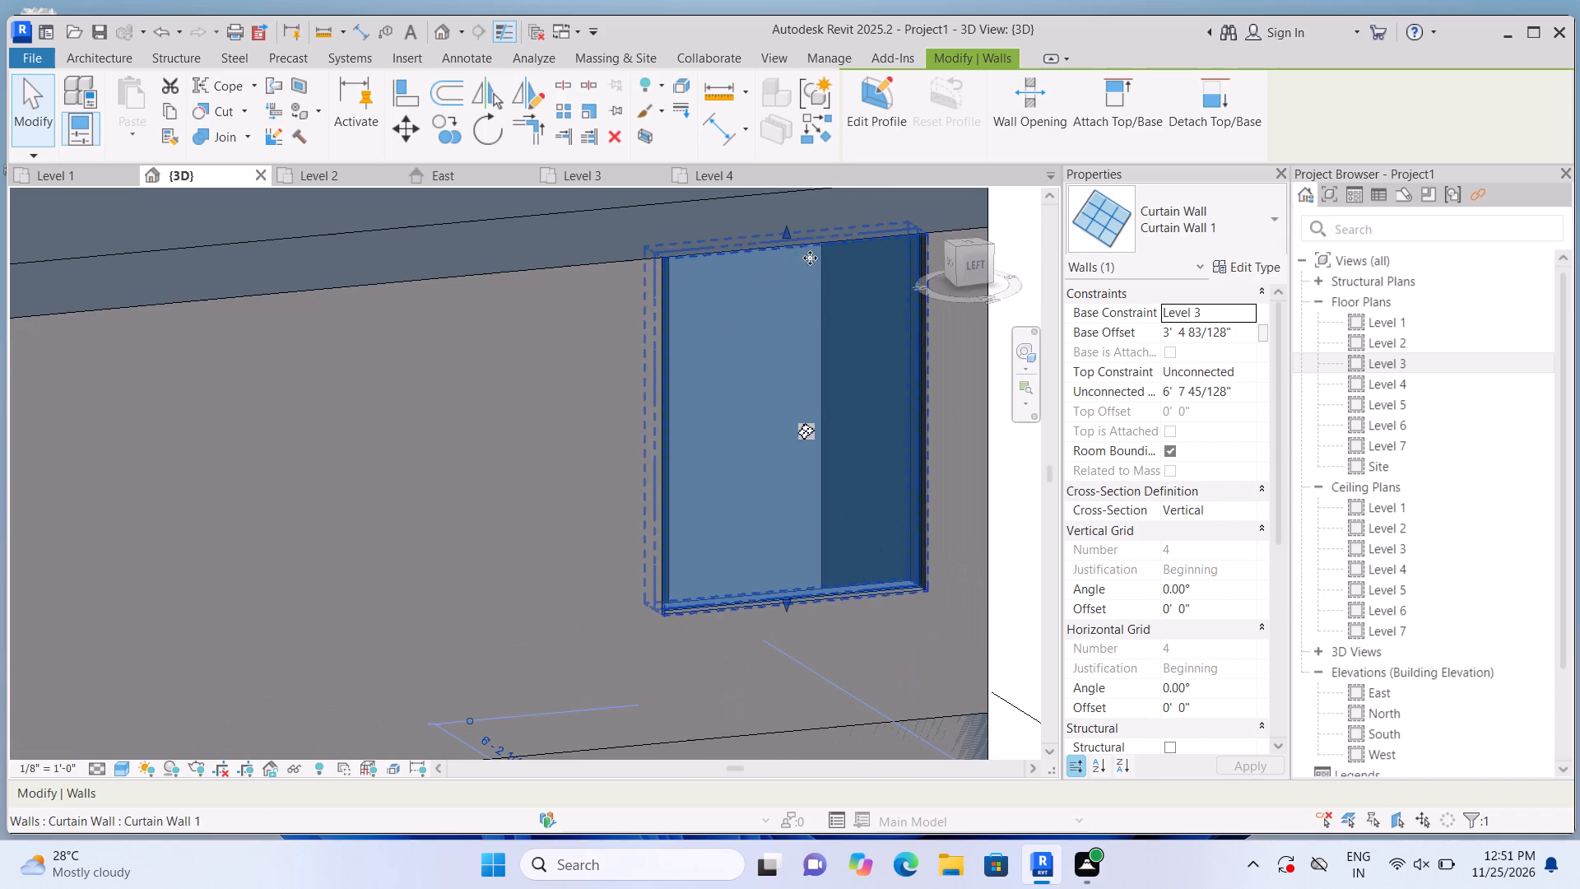
drag(783, 231, 786, 327)
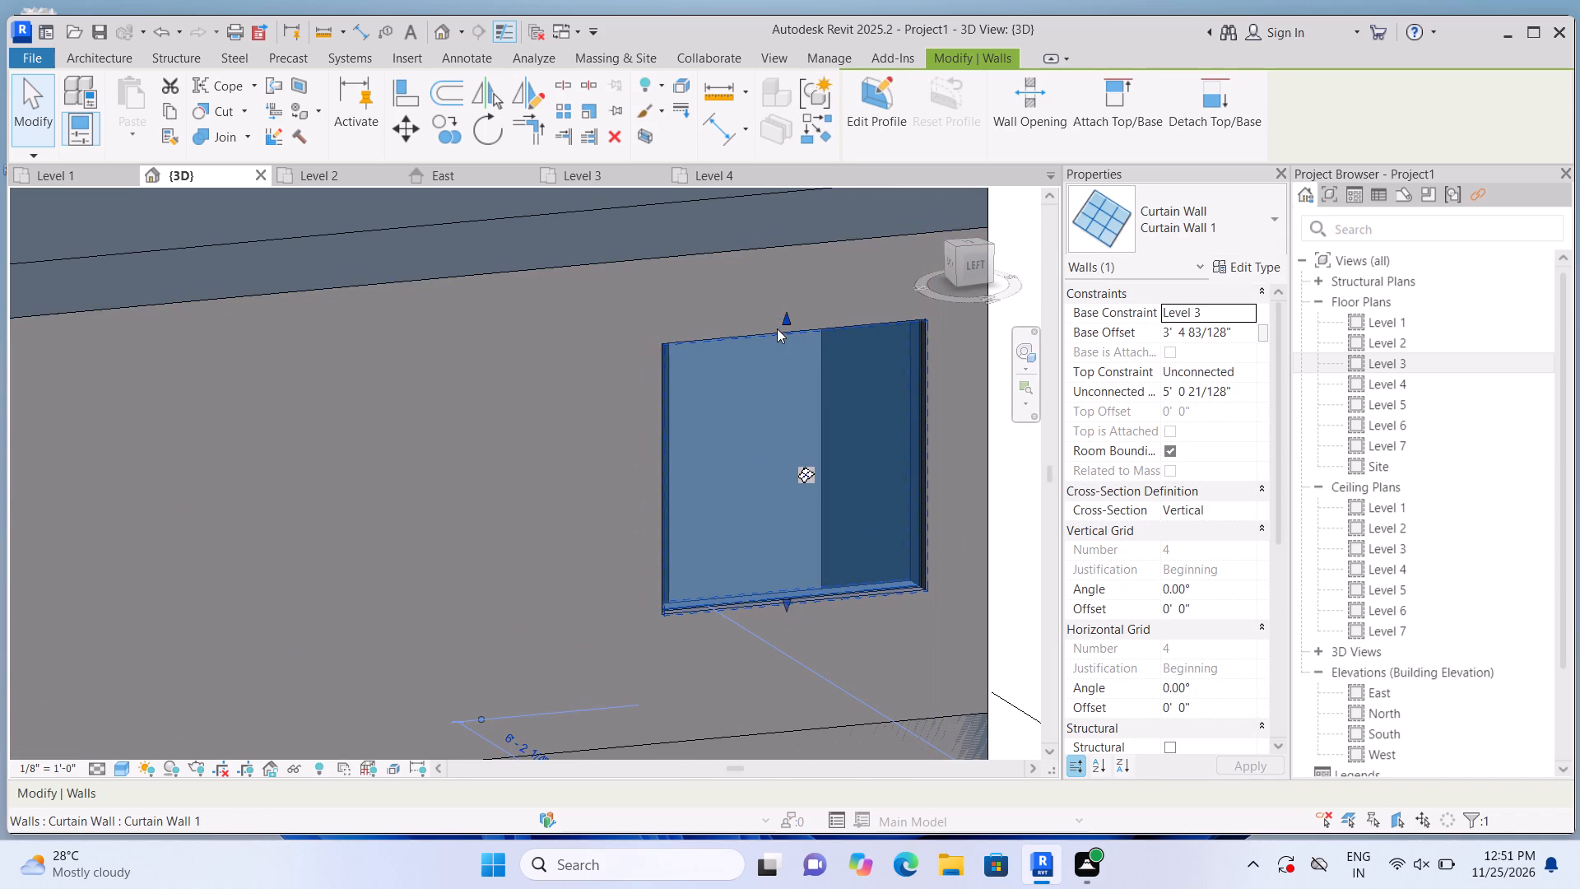
click(784, 315)
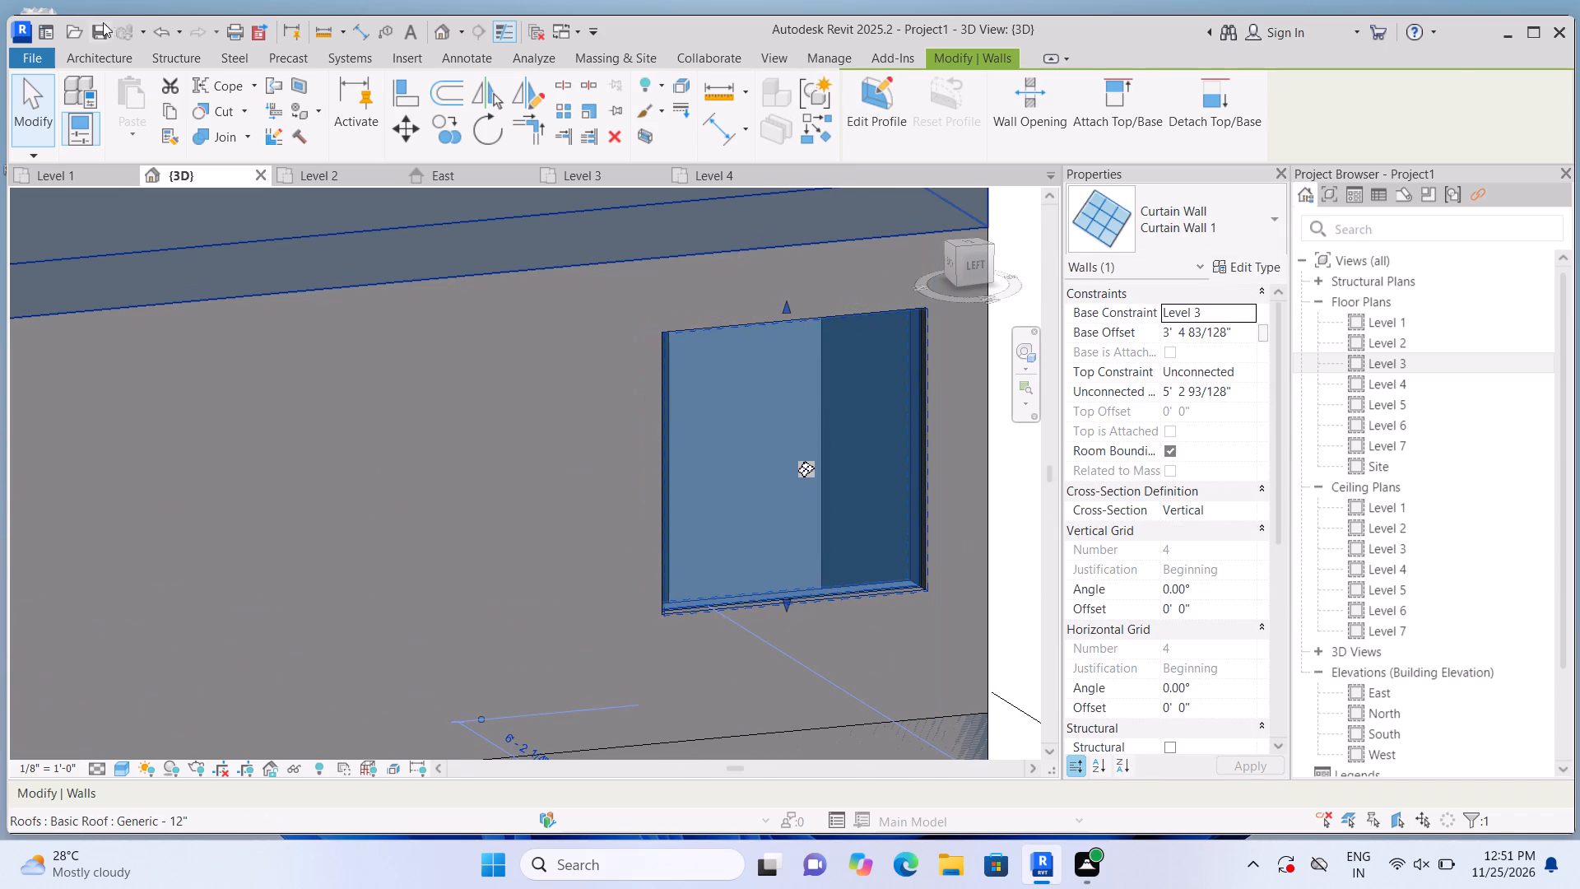
Add a vertical curtain grid line at the midpoint of the new curtain wall, 2'-6 1/2" from each side.
click(94, 55)
scroll(253, 312, down, 1)
scroll(424, 304, up, 1)
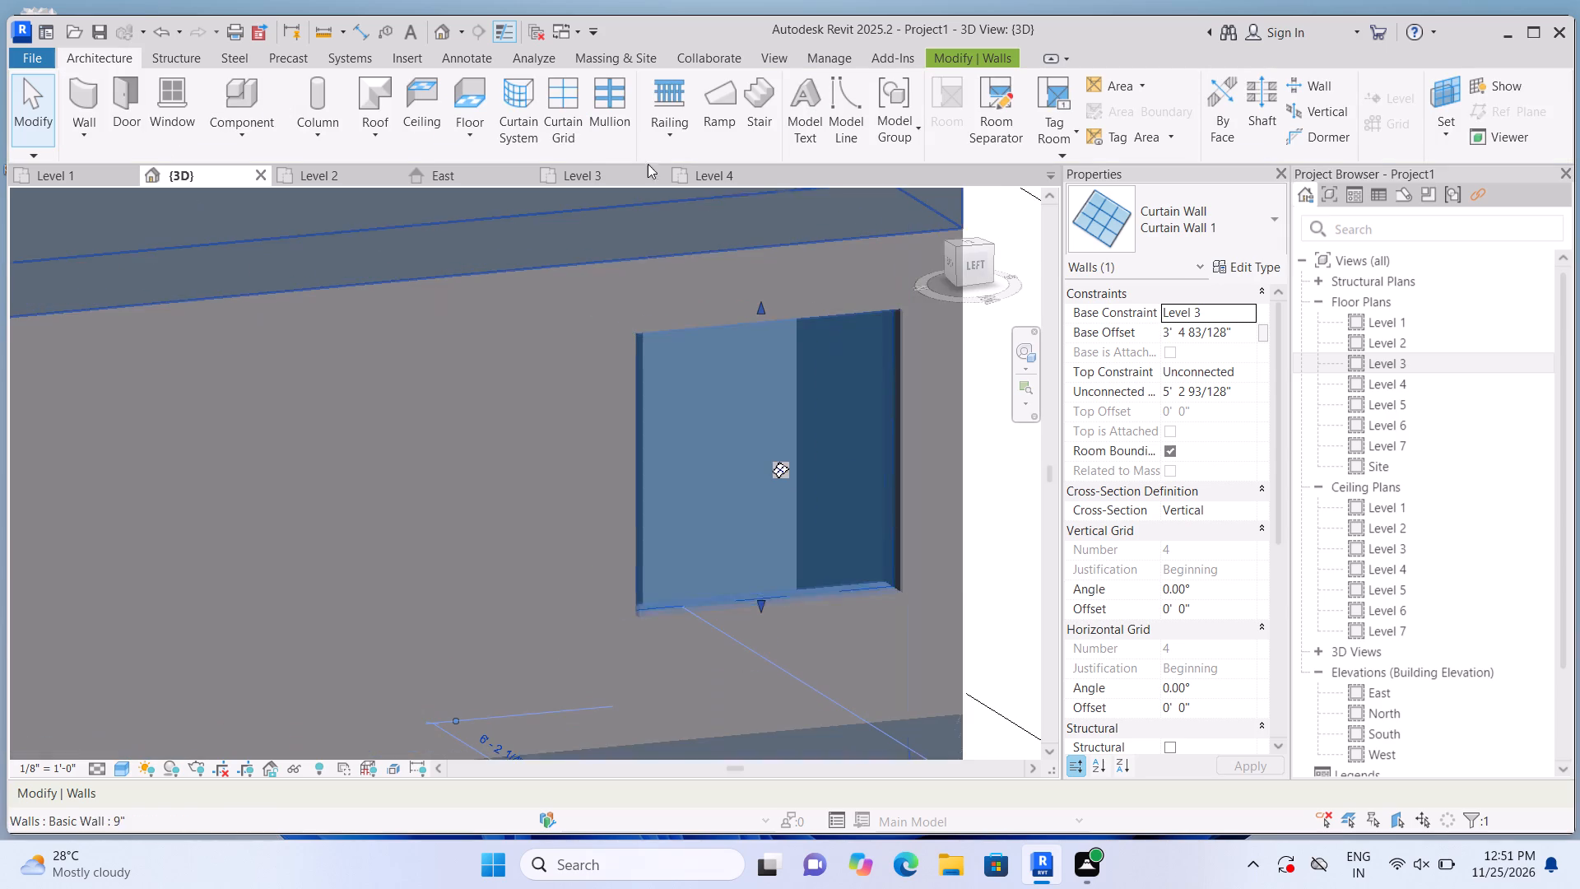
click(564, 124)
scroll(774, 351, up, 2)
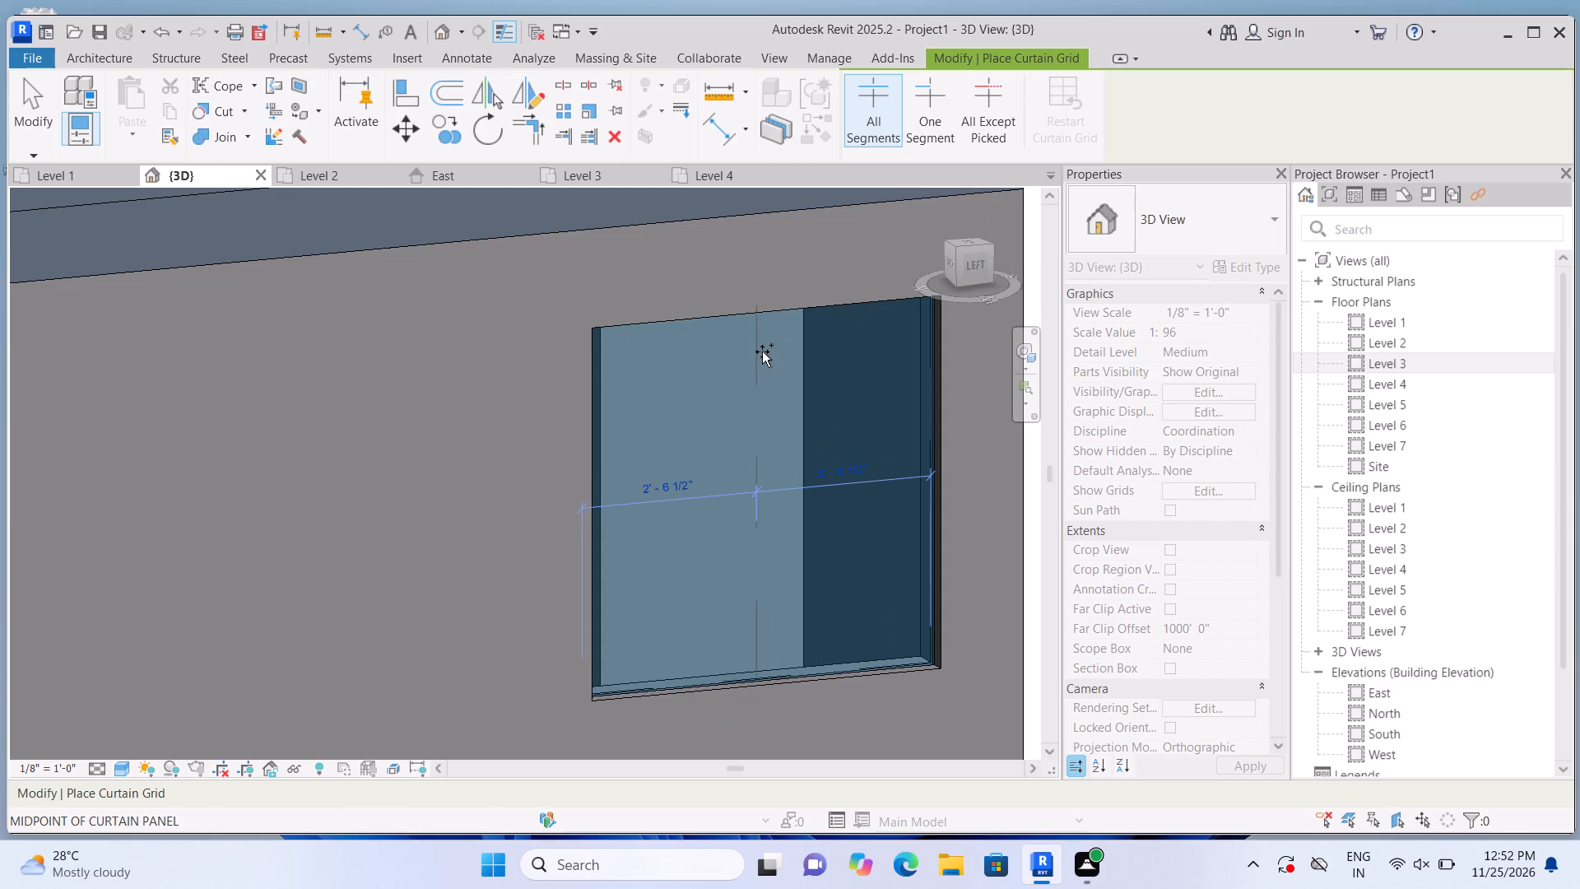
click(762, 351)
Place 2.5" x 5" rectangular mullions on the new curtain wall's central grid line and all four edges.
click(131, 66)
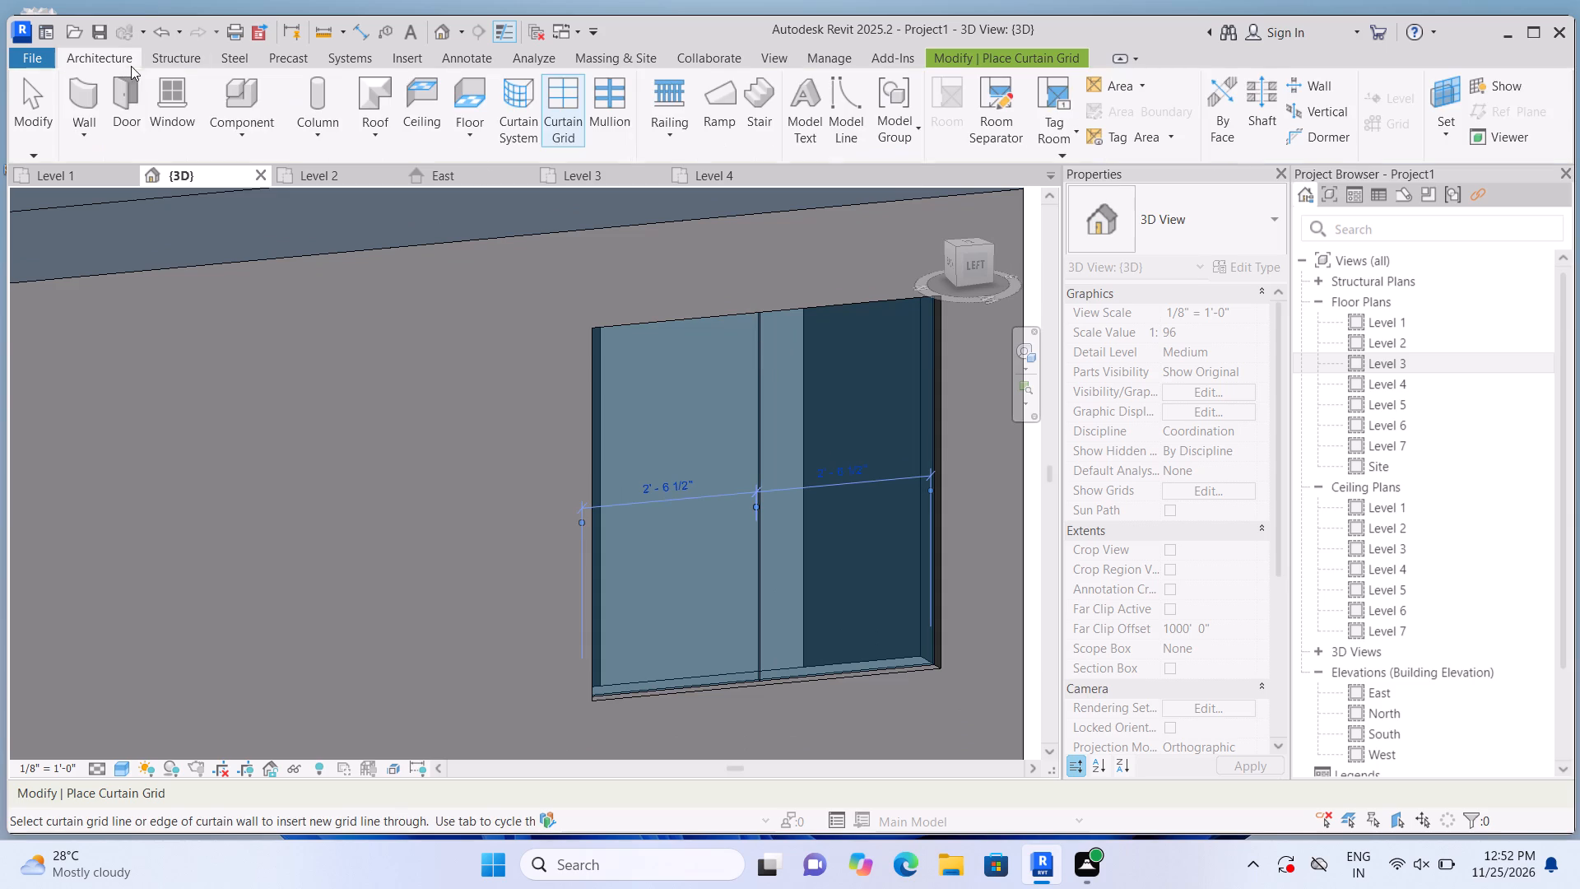
click(619, 120)
click(785, 465)
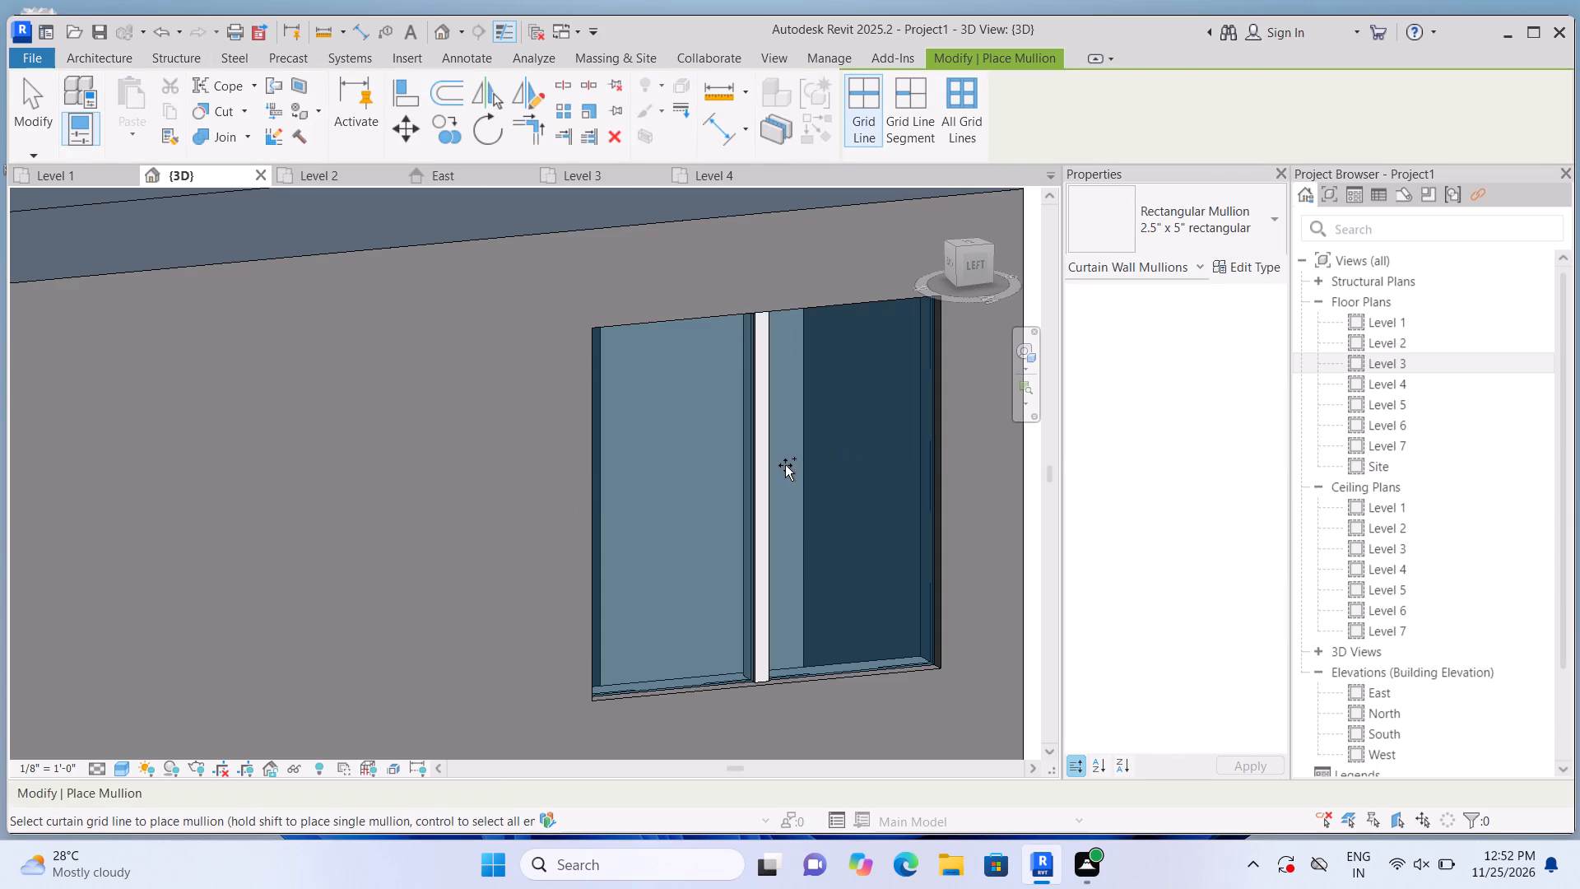
click(844, 325)
click(939, 435)
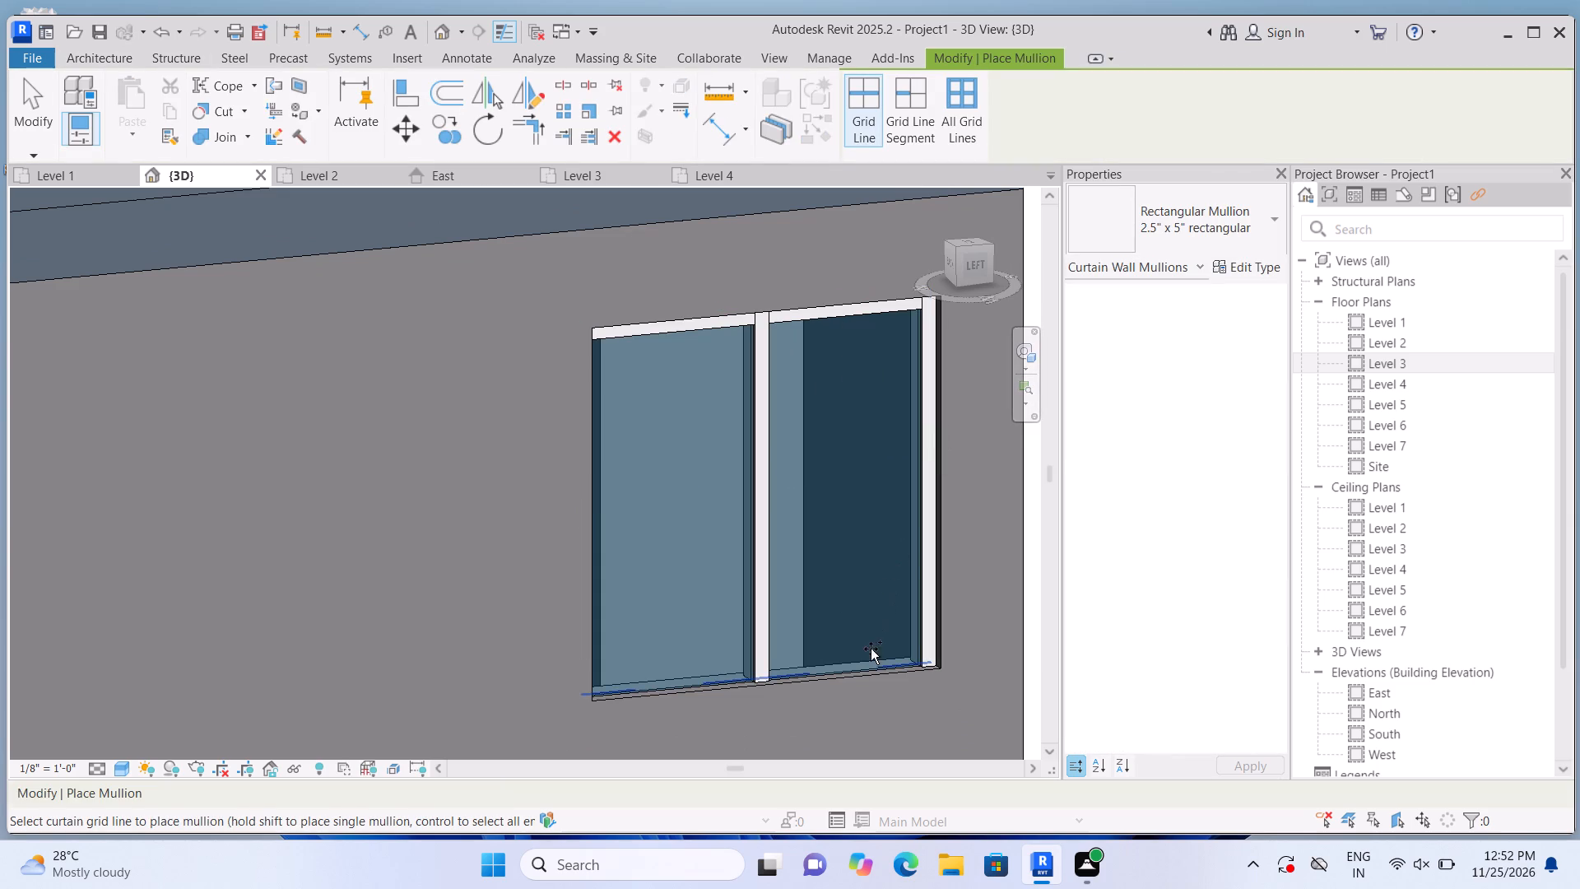
click(865, 678)
click(604, 594)
scroll(606, 594, down, 2)
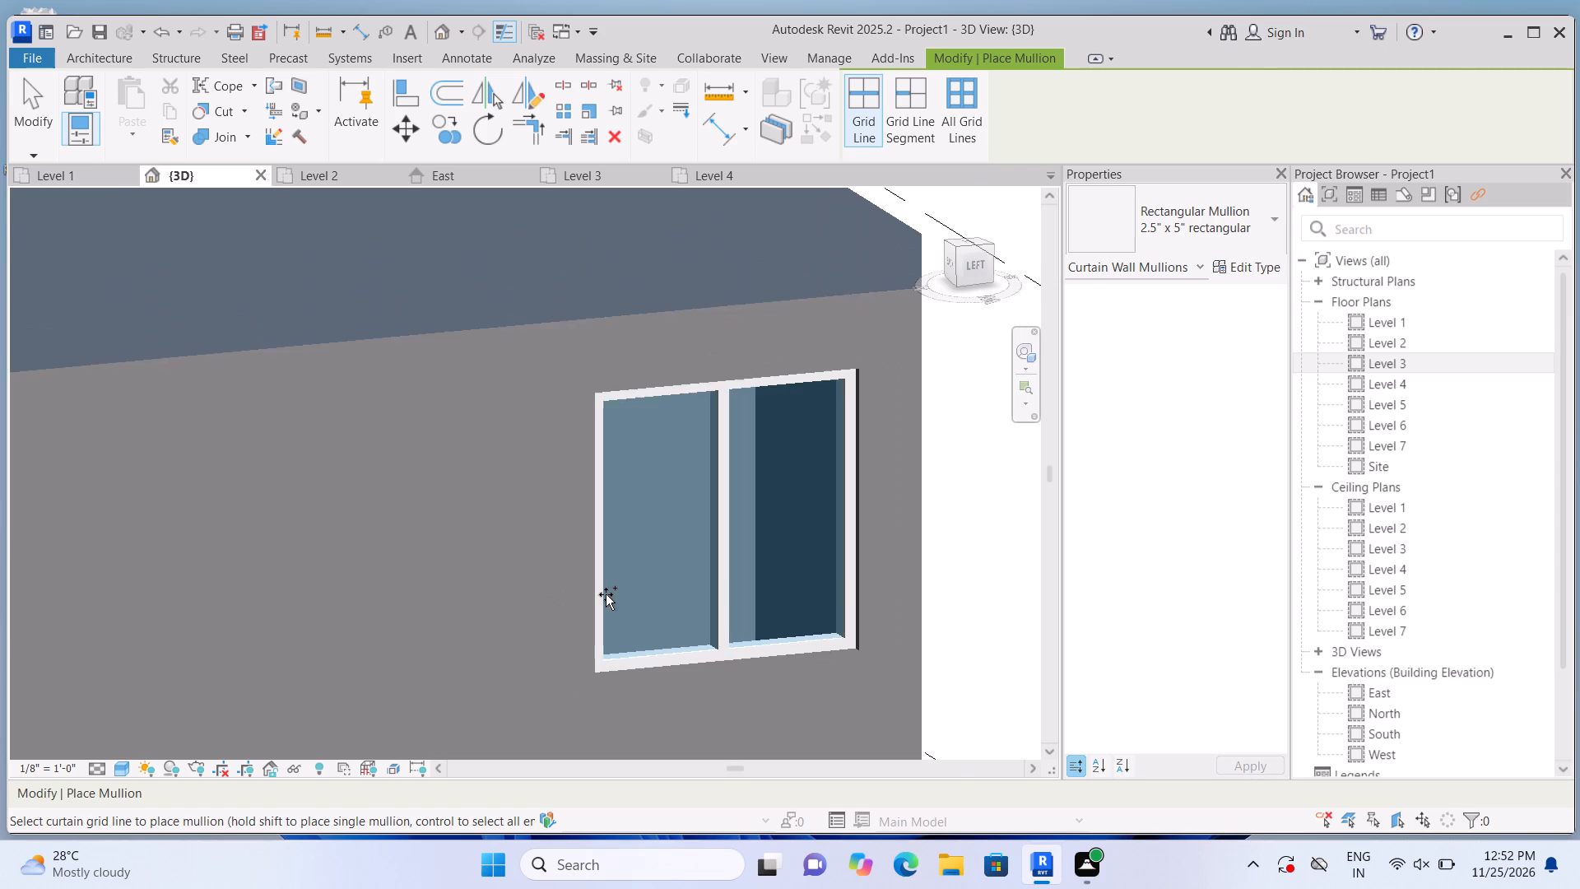
key(Escape)
Show the building's front facade in the 3D view and examine its two full-height Level 3 curtain walls.
click(979, 265)
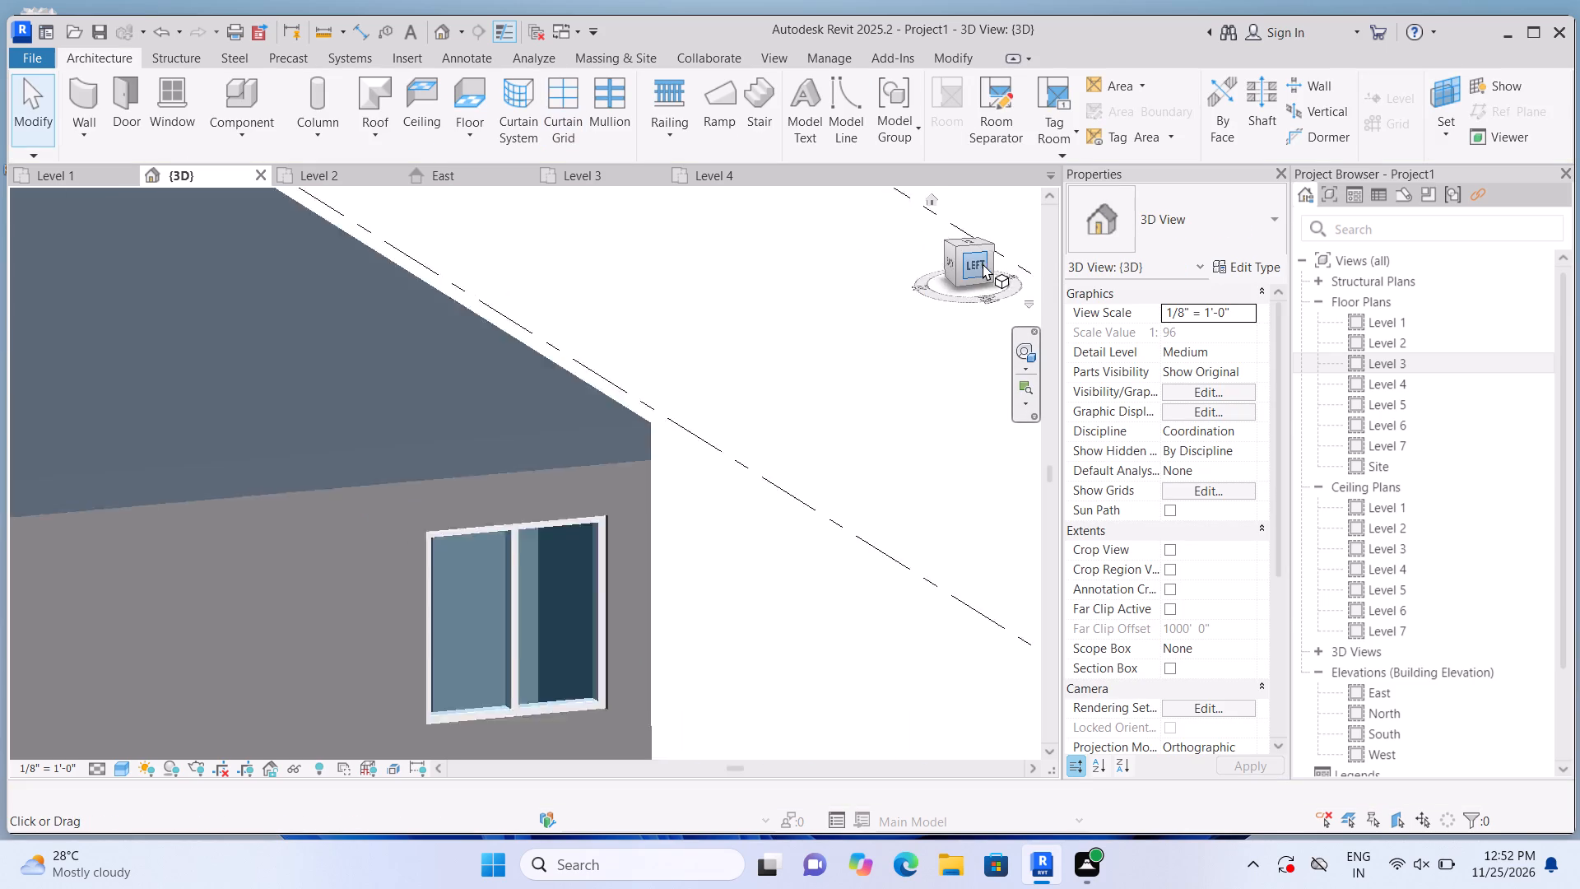
click(995, 255)
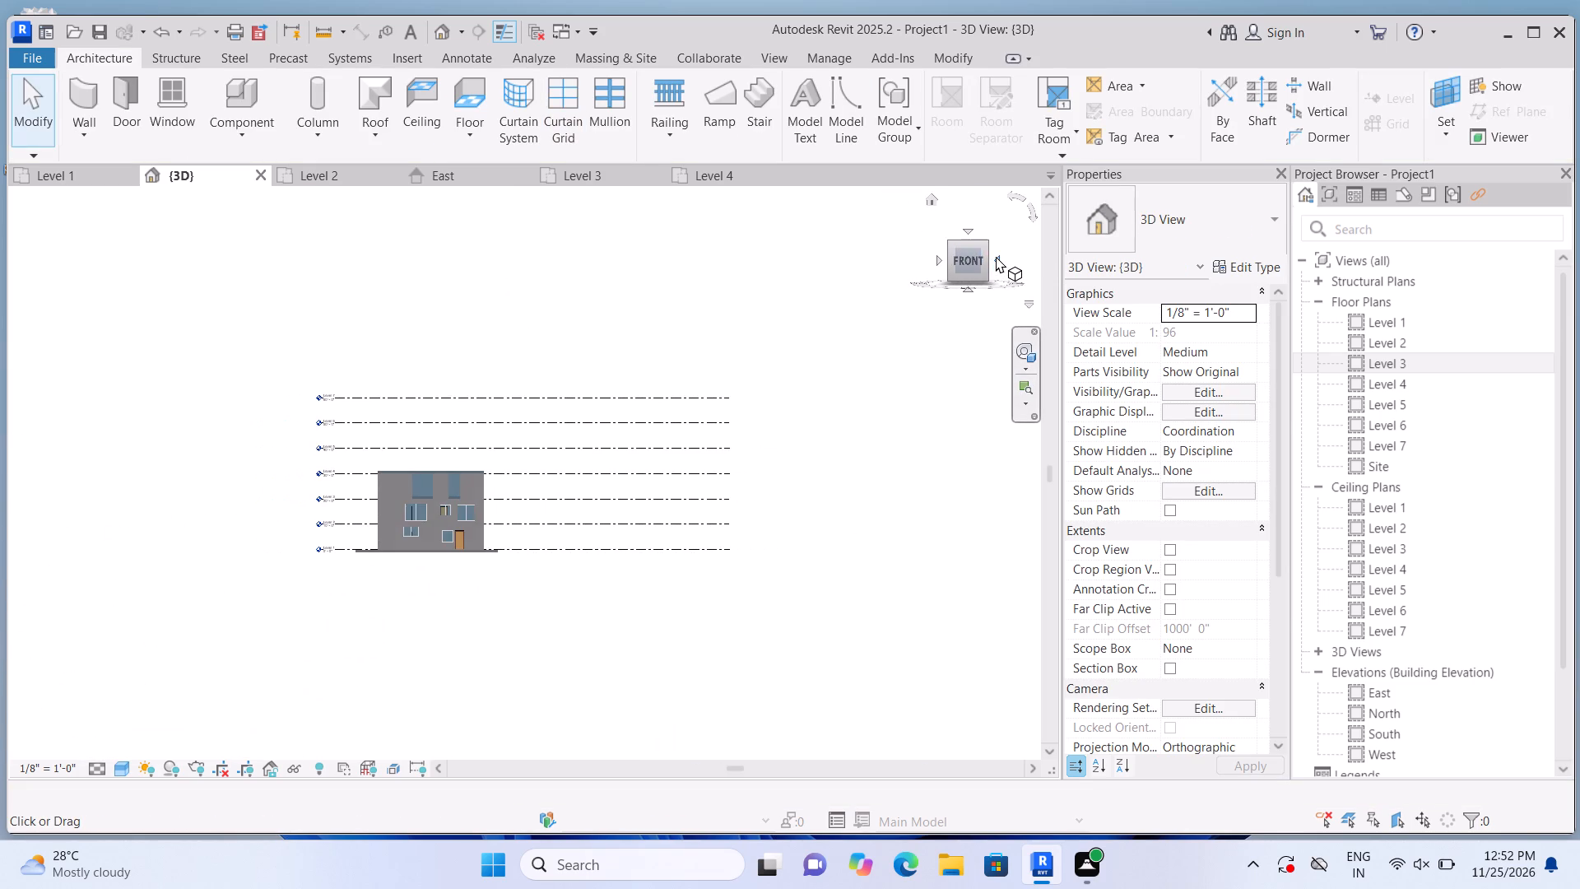
scroll(354, 586, up, 15)
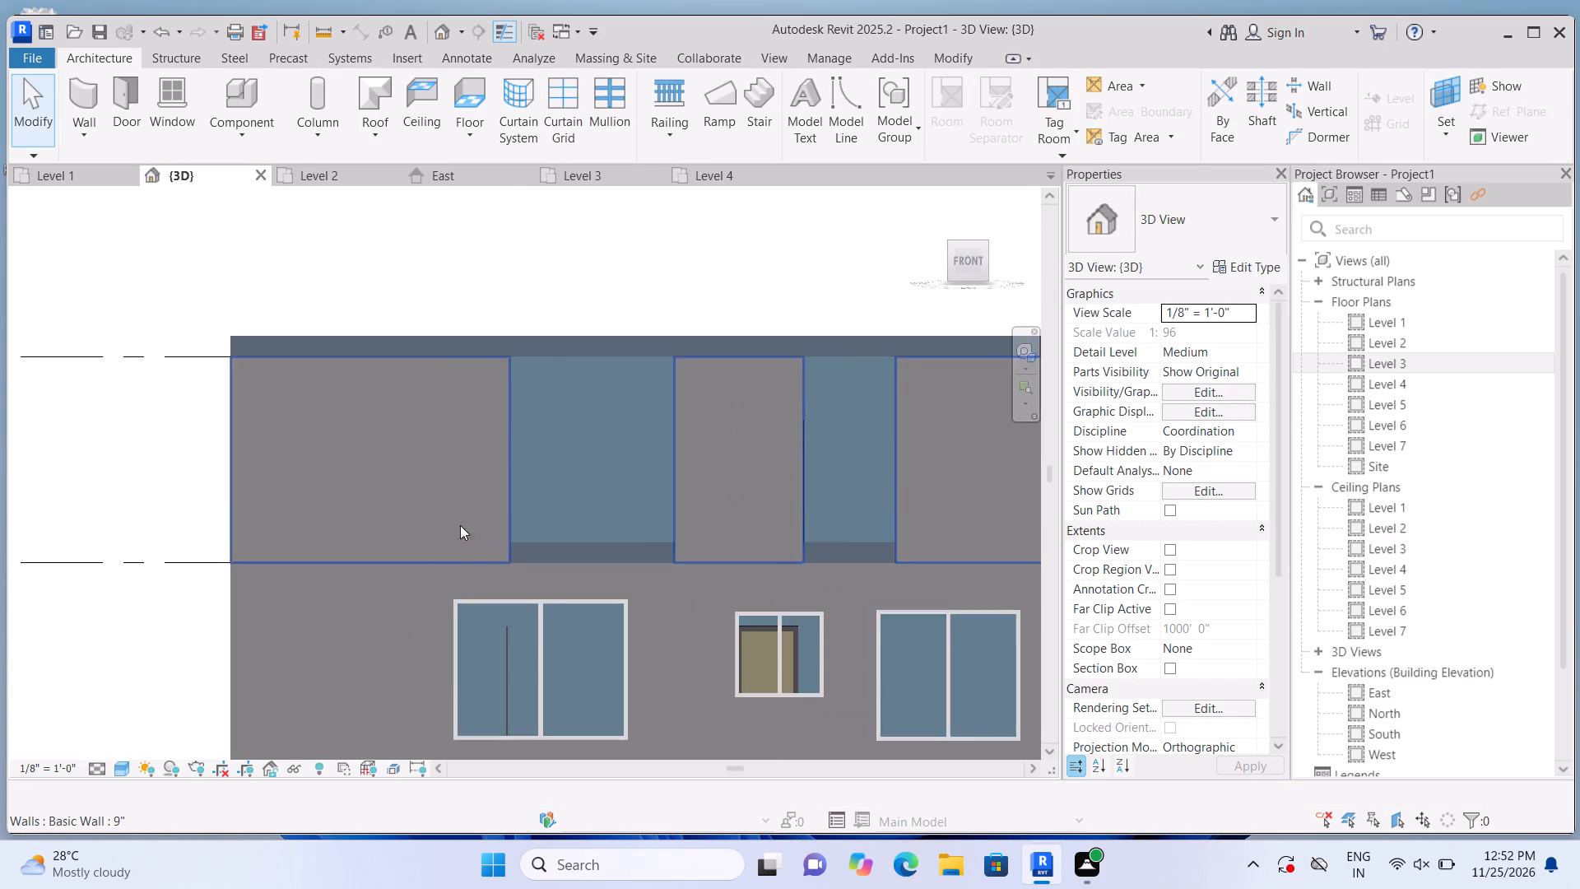
middle_drag(431, 563, 307, 579)
scroll(324, 582, up, 1)
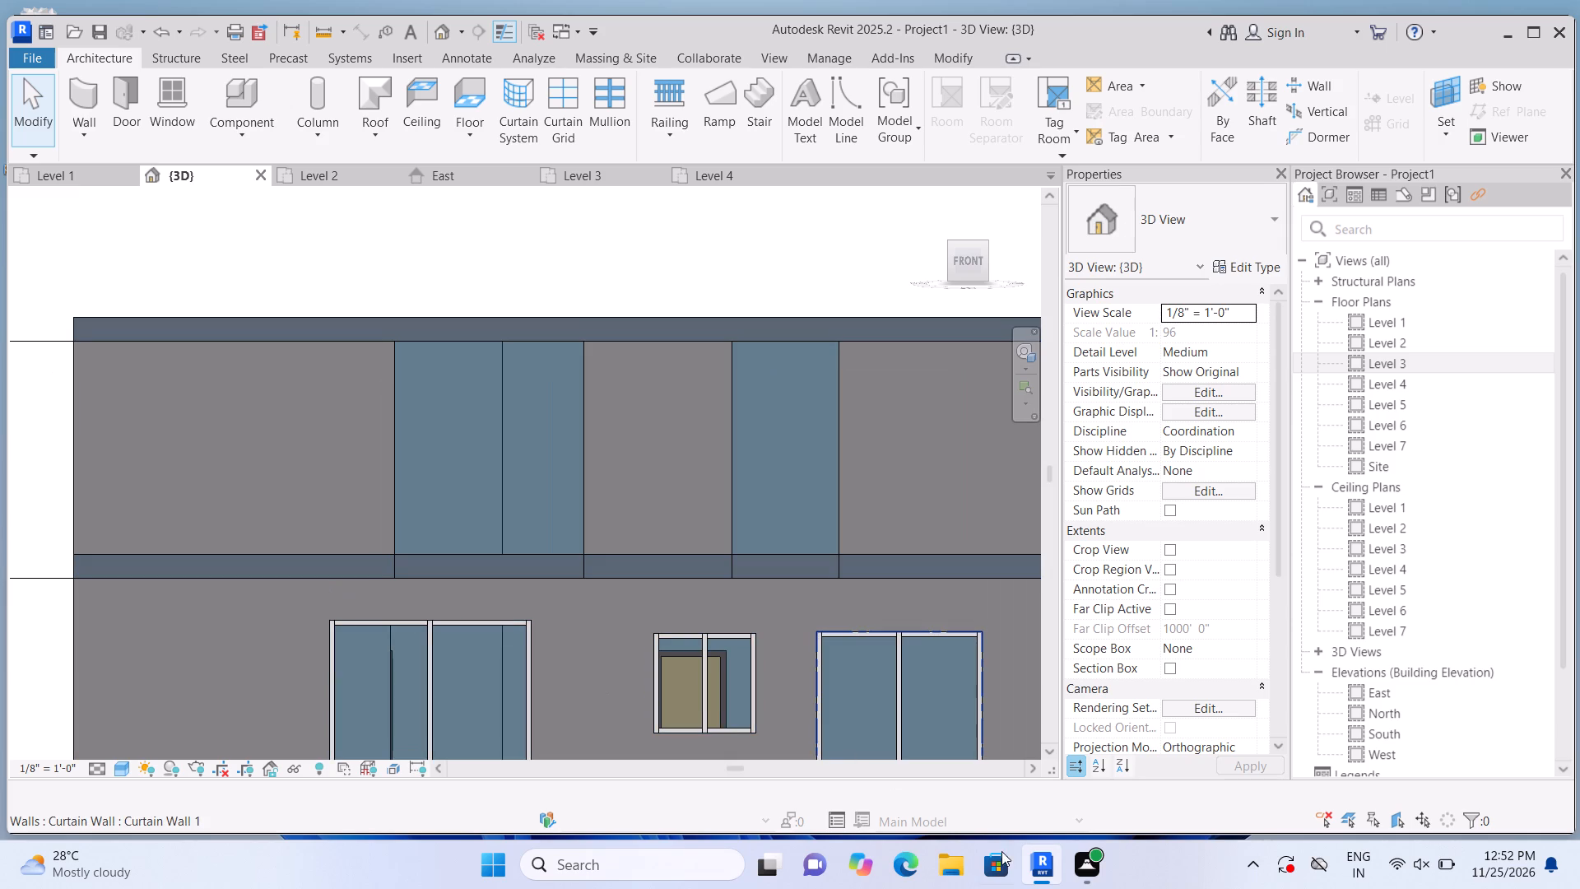
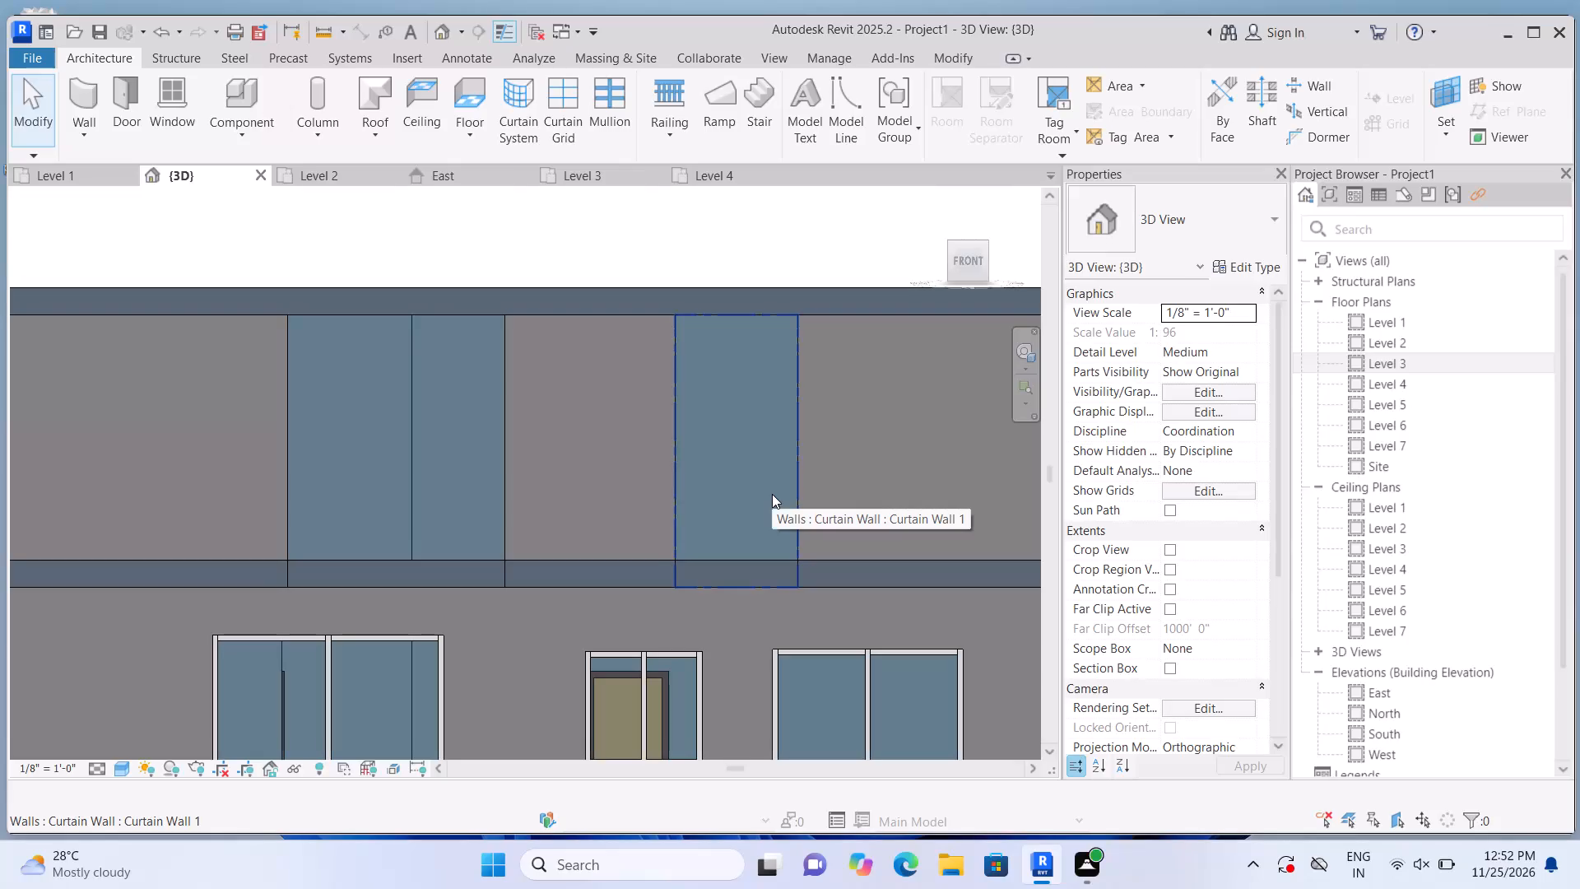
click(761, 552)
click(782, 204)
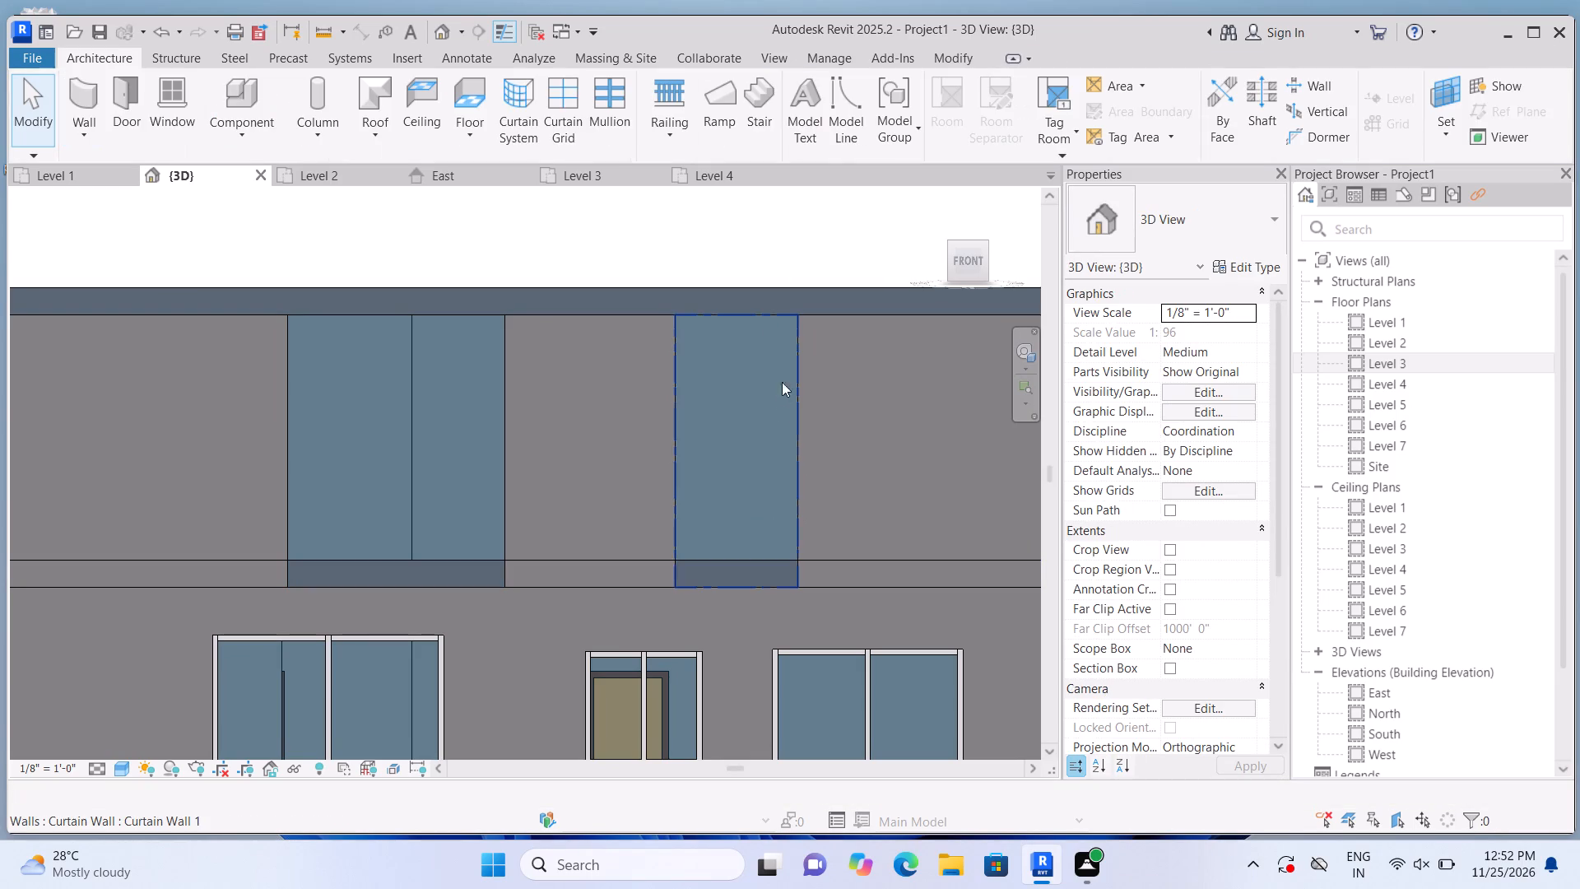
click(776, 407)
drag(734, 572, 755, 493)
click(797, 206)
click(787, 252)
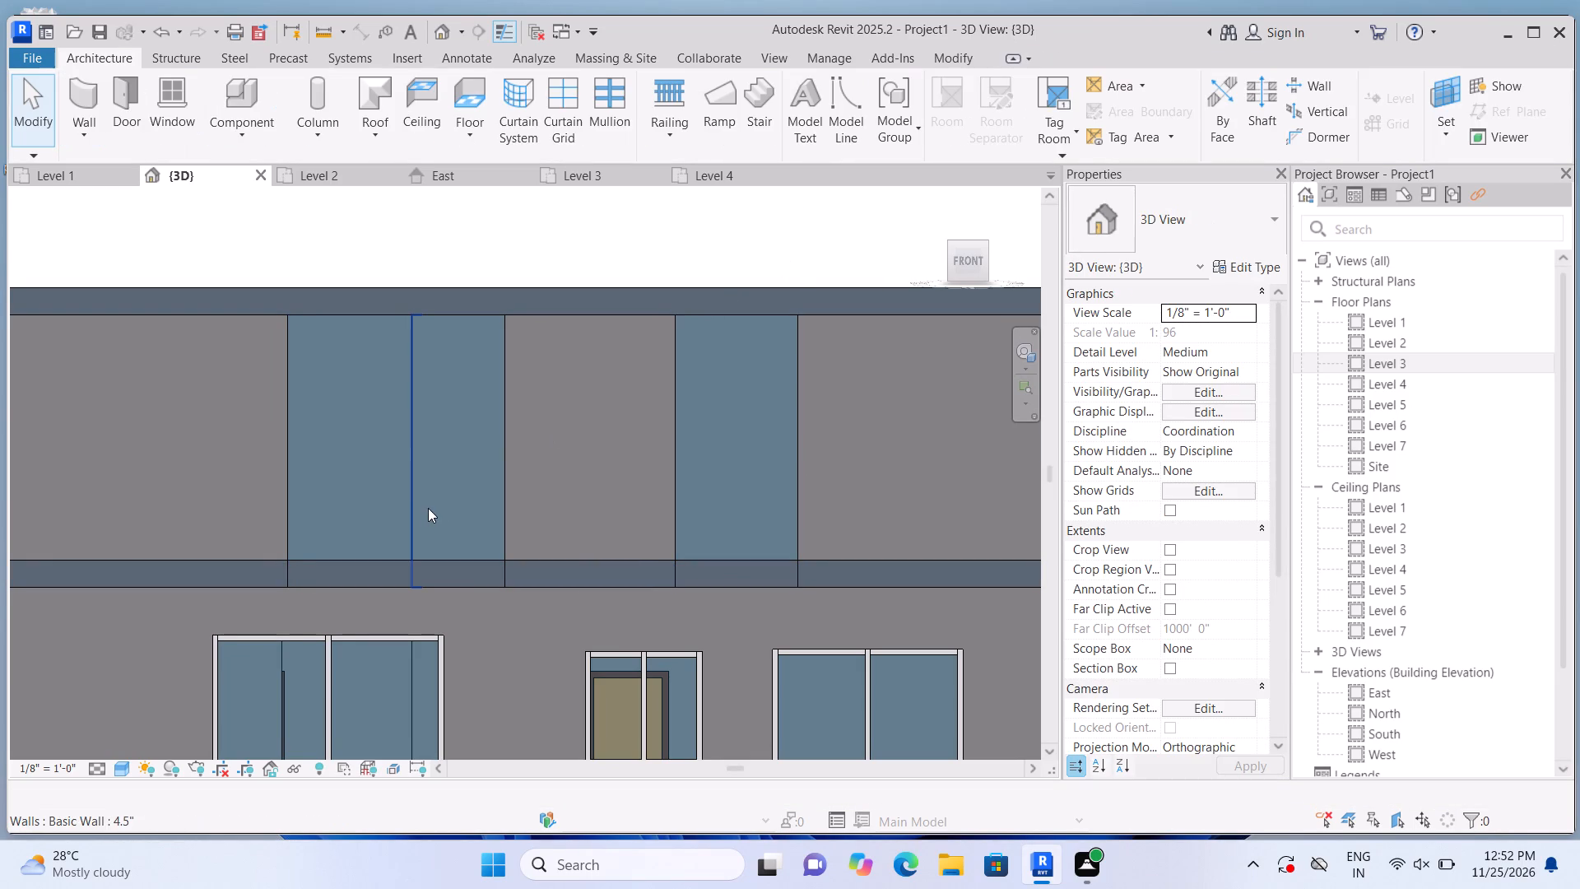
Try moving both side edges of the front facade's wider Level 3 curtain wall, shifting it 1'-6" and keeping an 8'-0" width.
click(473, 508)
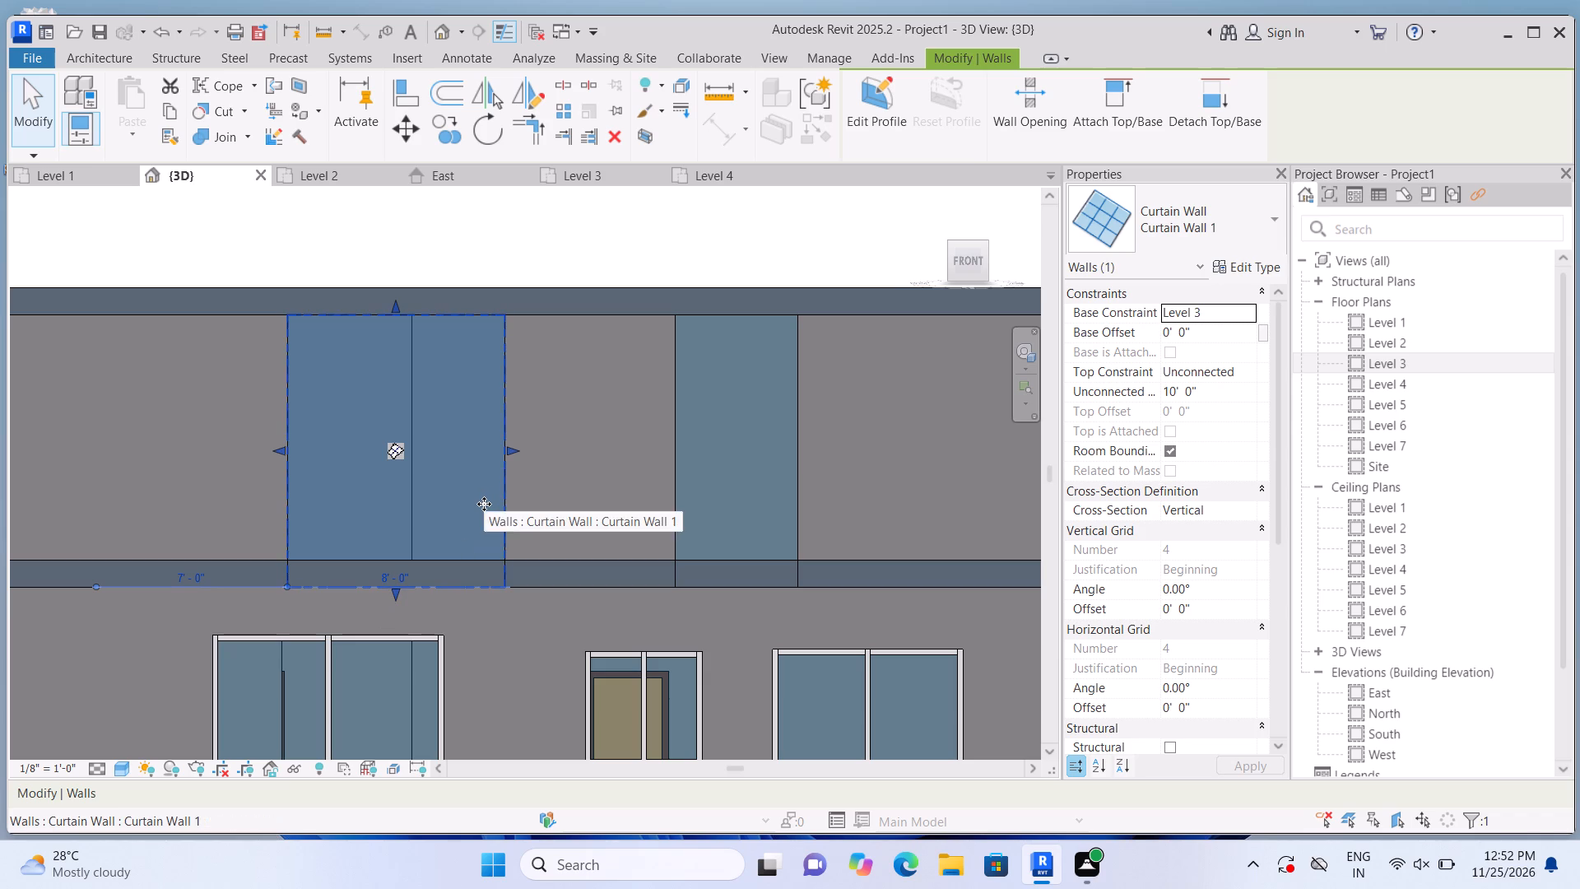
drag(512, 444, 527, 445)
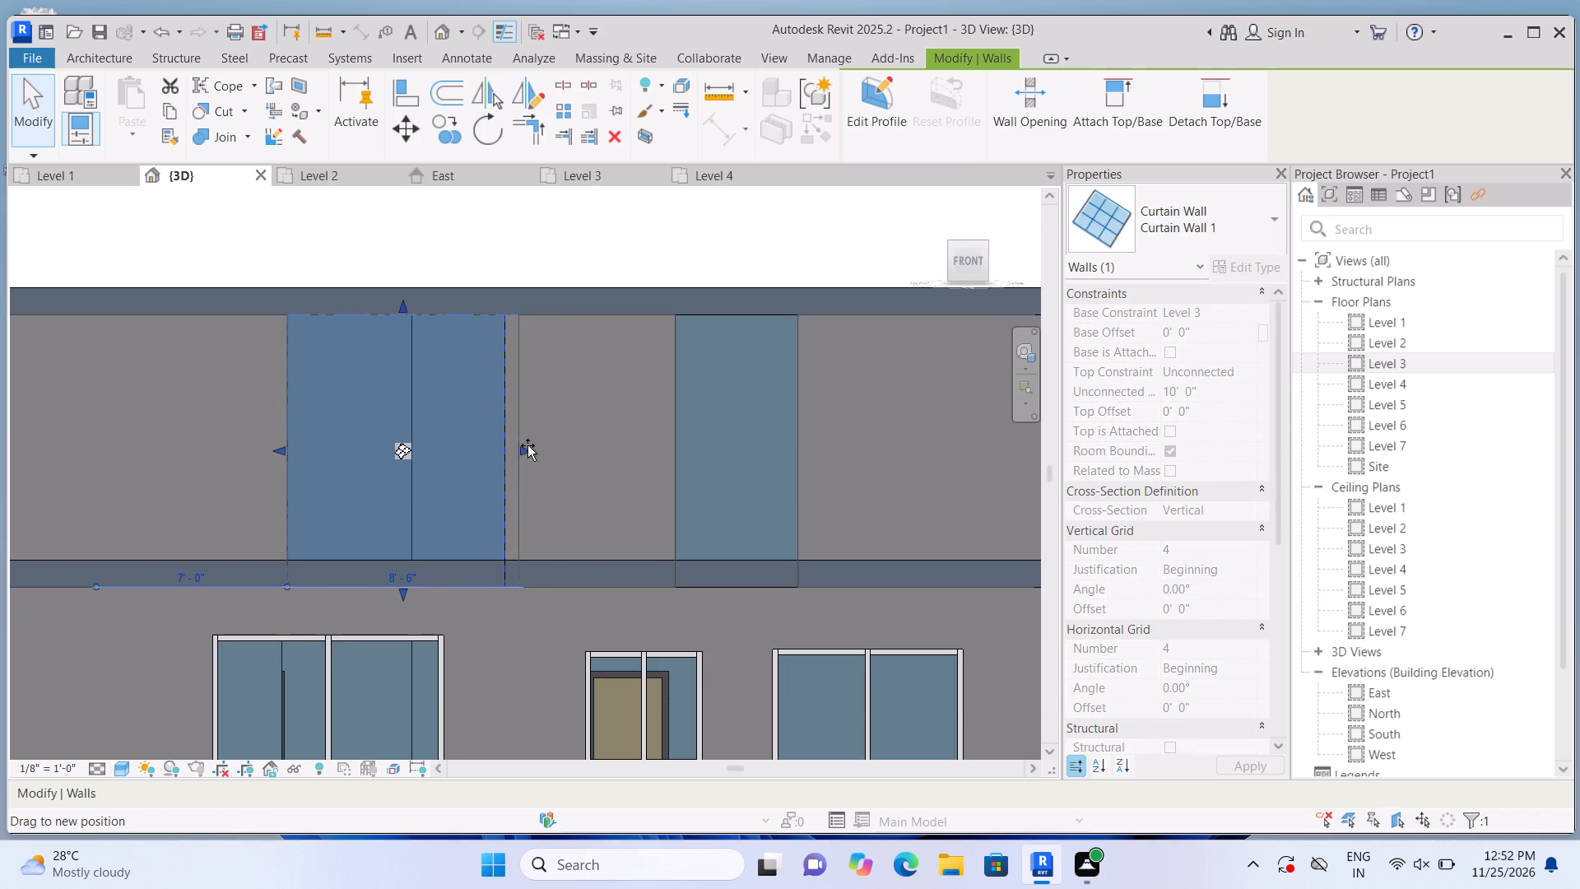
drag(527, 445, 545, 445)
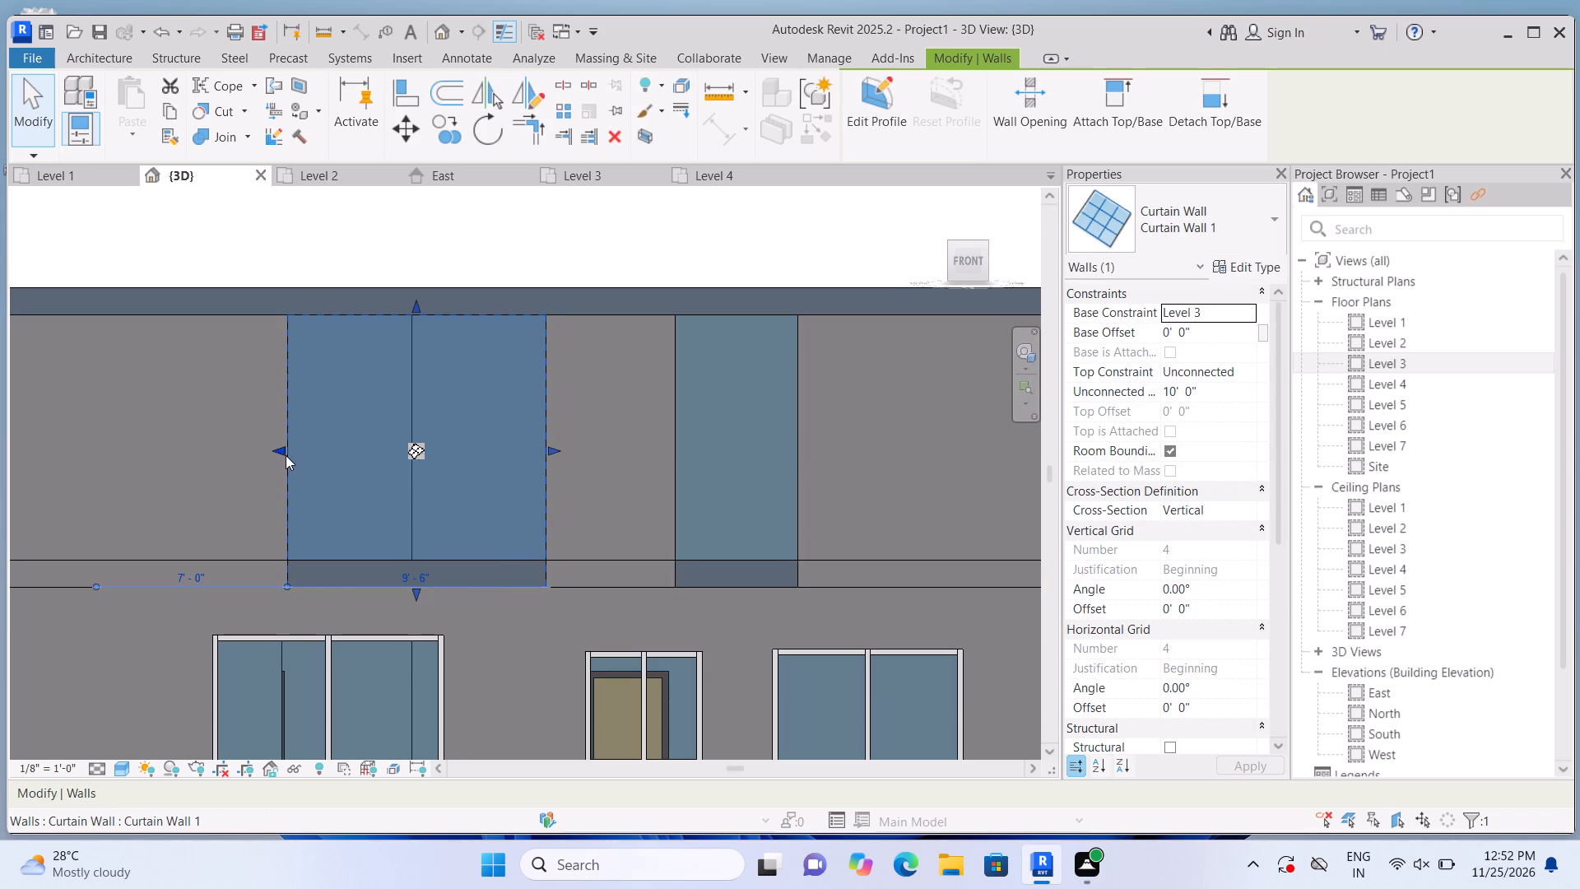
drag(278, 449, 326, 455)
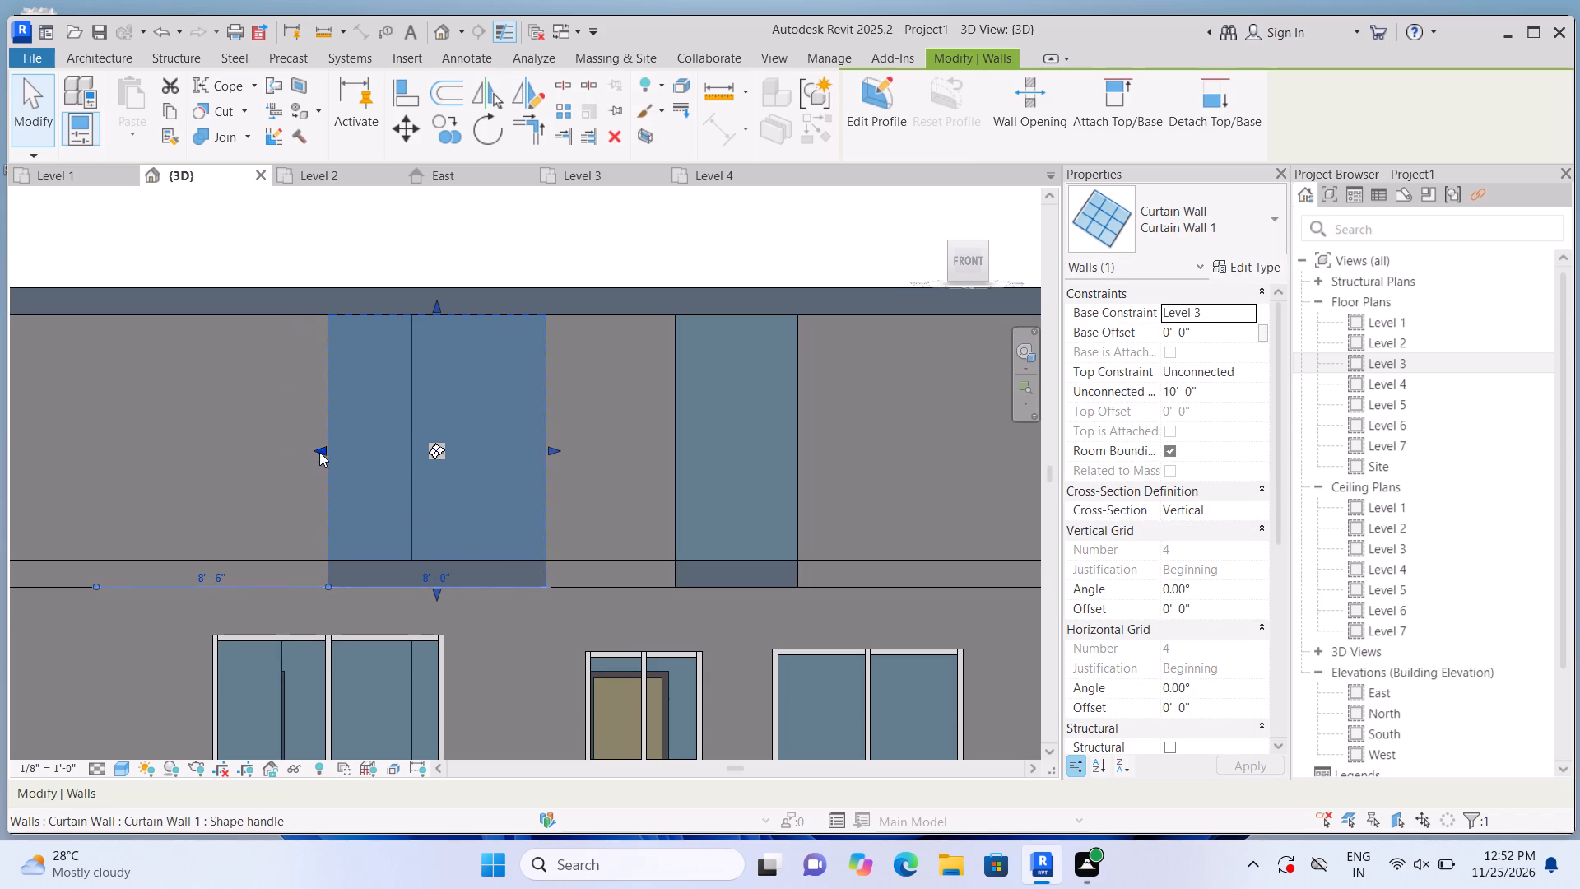
Resize the wider Level 3 curtain wall to 8'-6" wide, aligning both side edges with the large Level 2 window directly below.
scroll(470, 566, down, 2)
scroll(463, 578, up, 1)
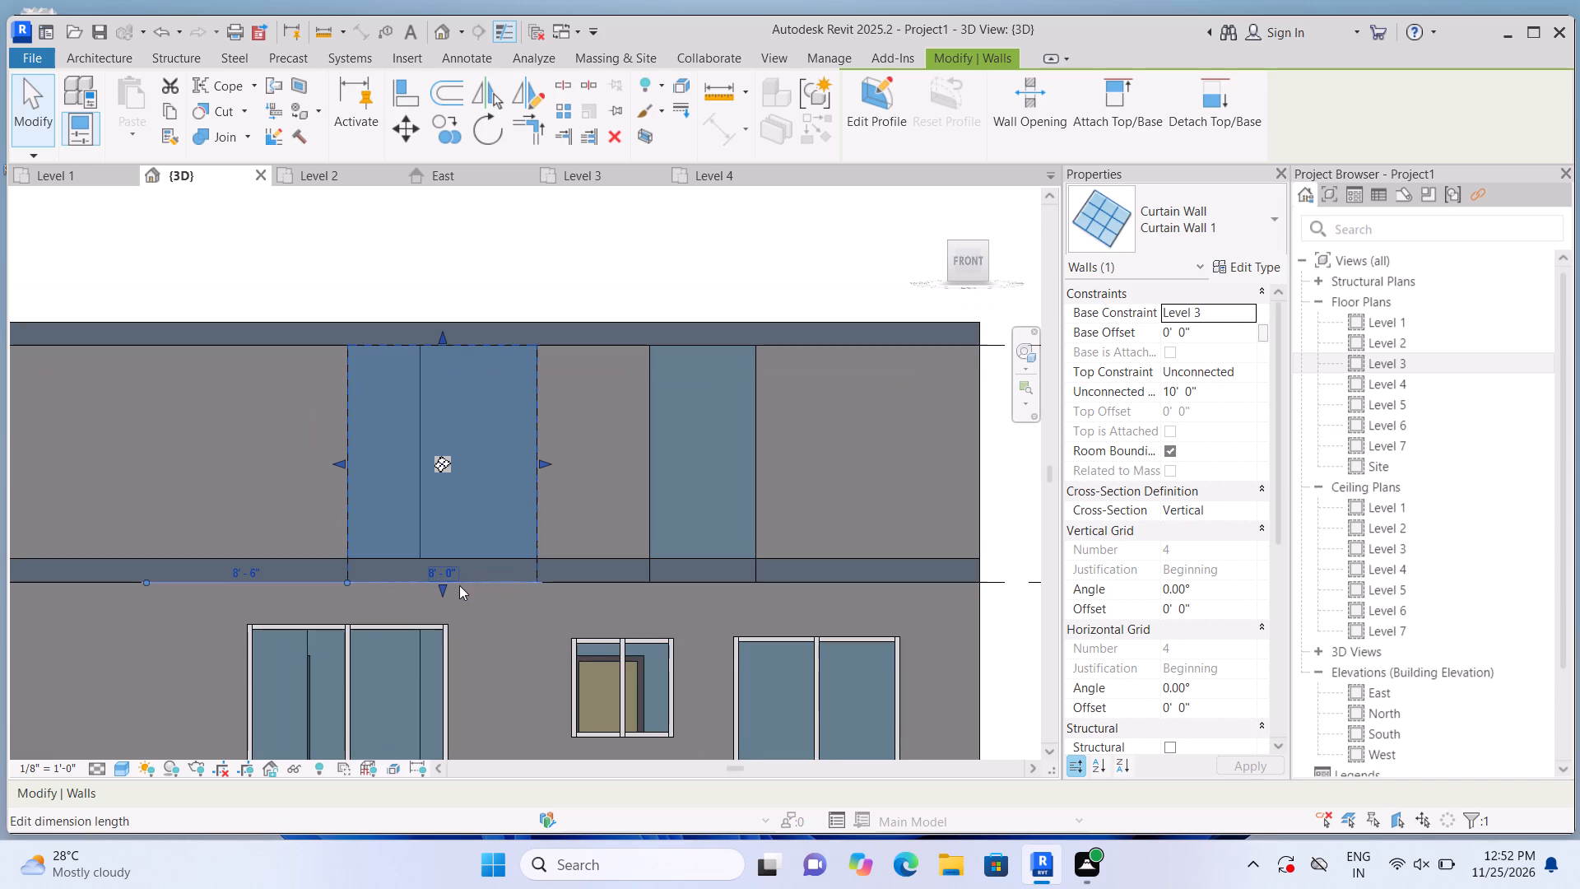
scroll(468, 595, down, 4)
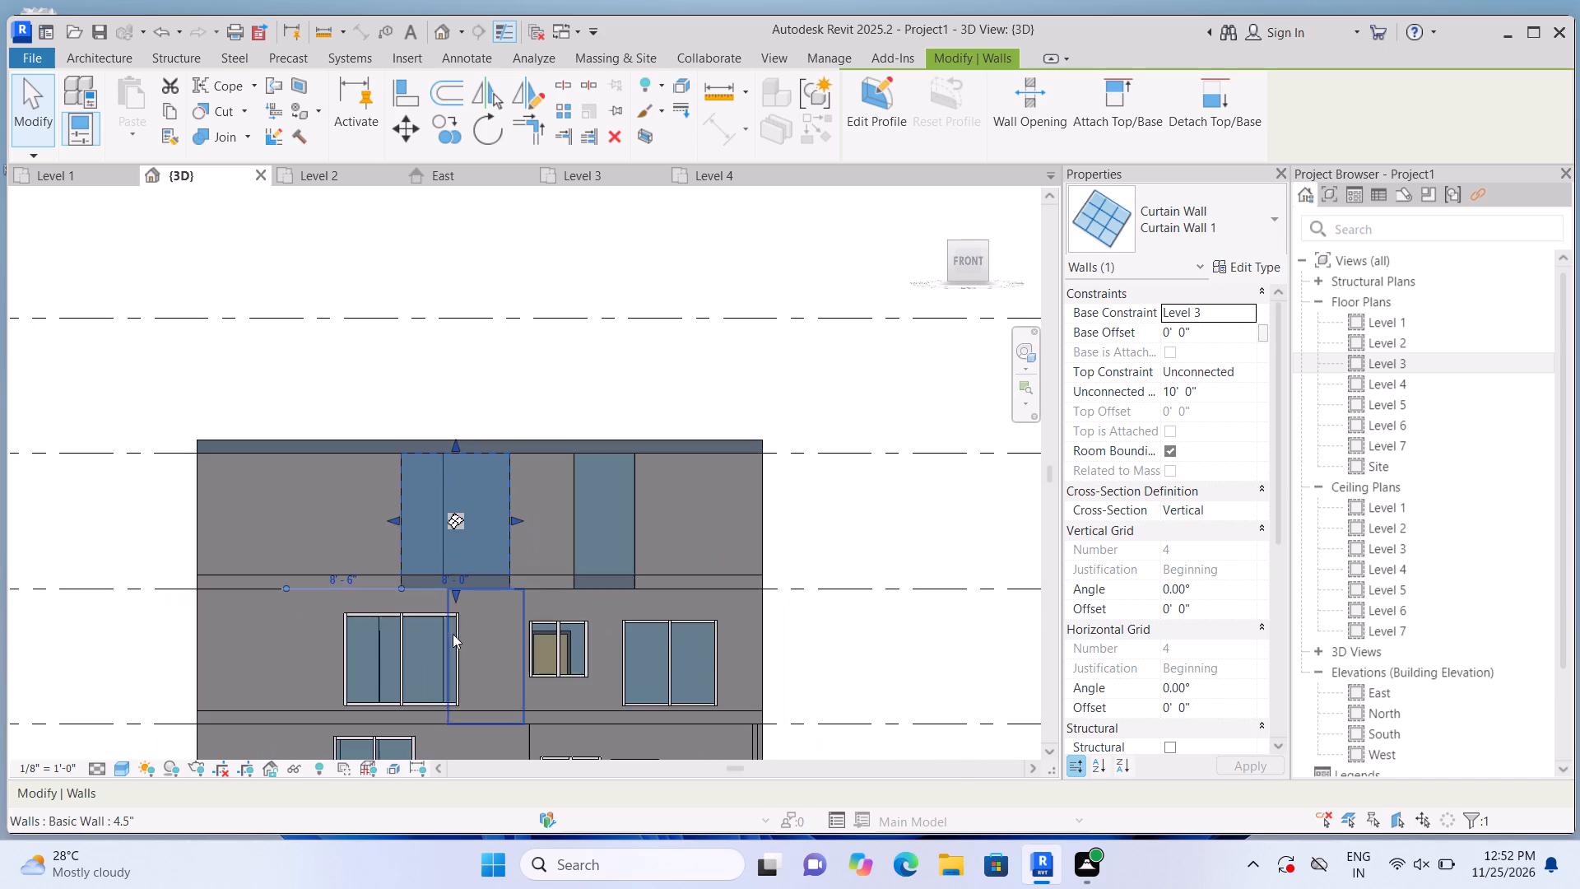
scroll(339, 566, up, 2)
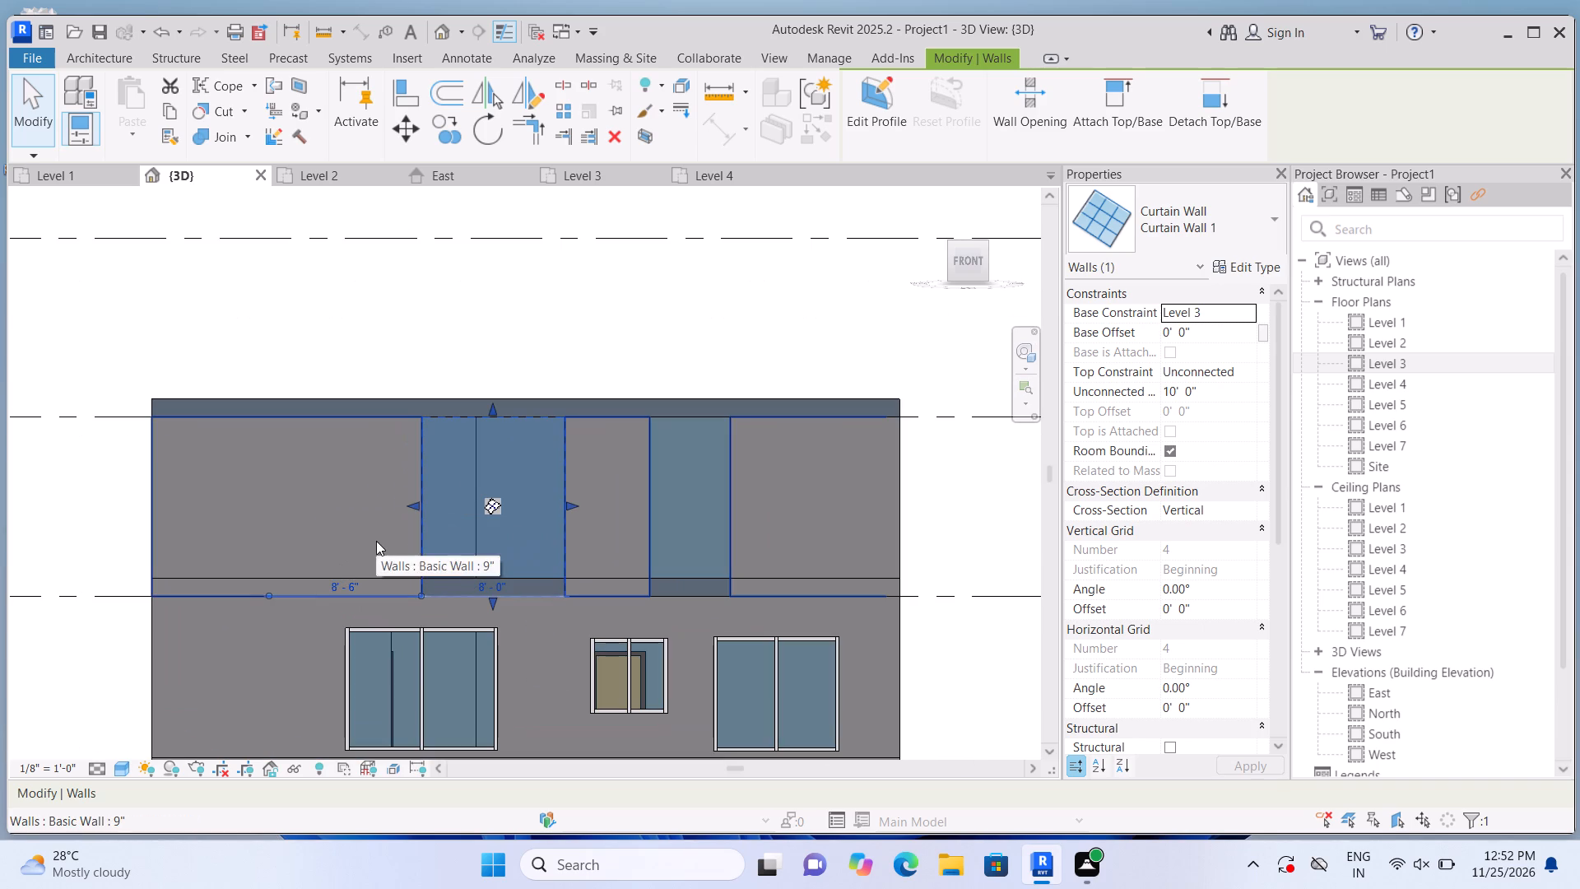
scroll(393, 529, down, 1)
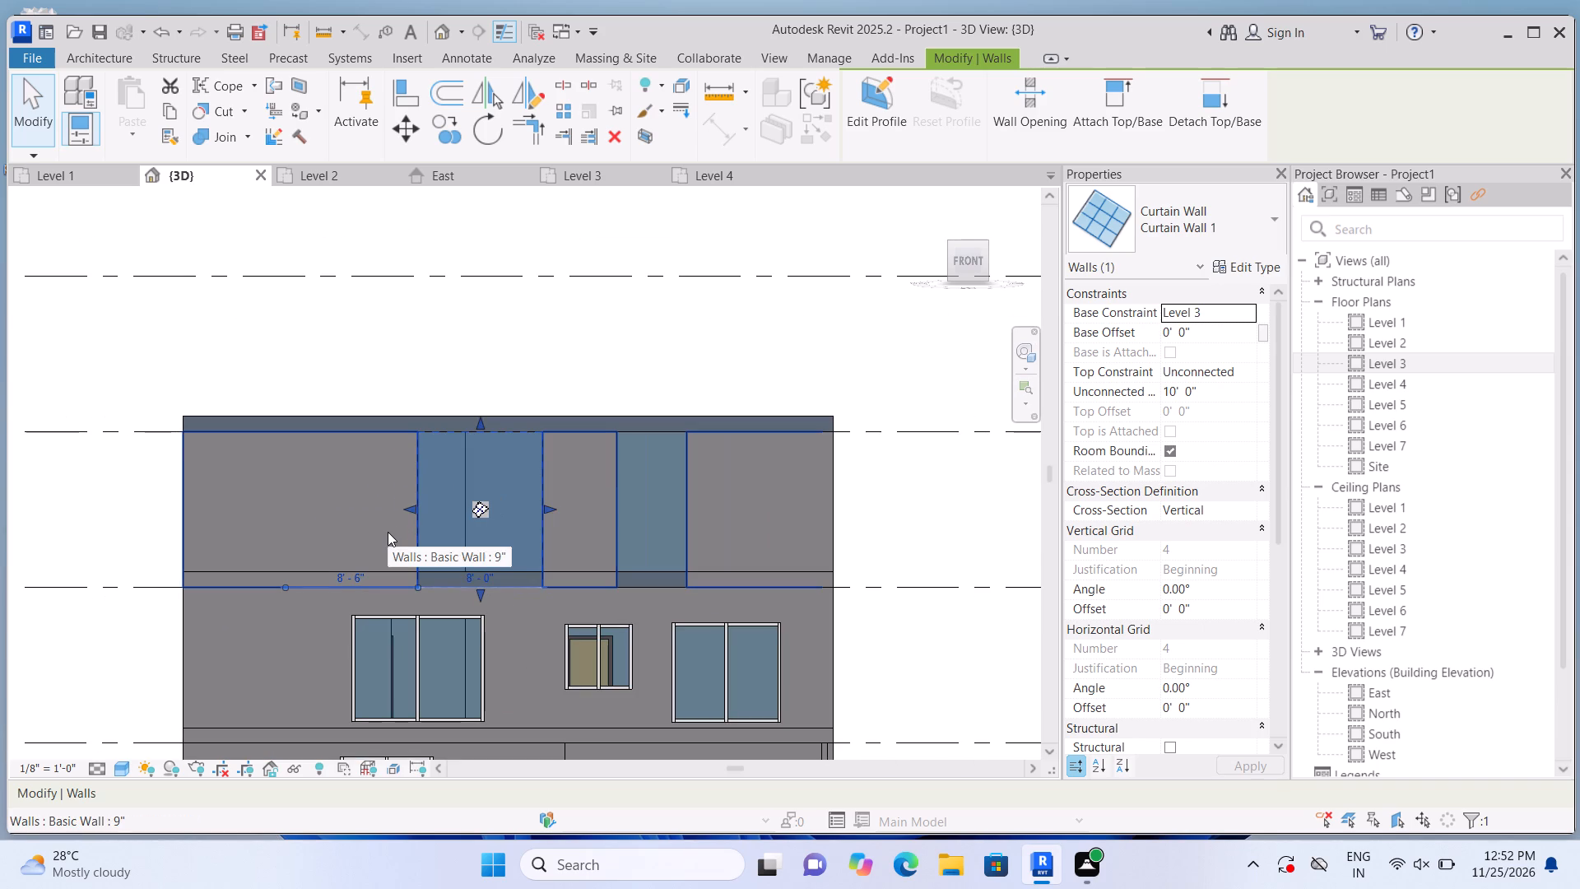
scroll(397, 509, down, 3)
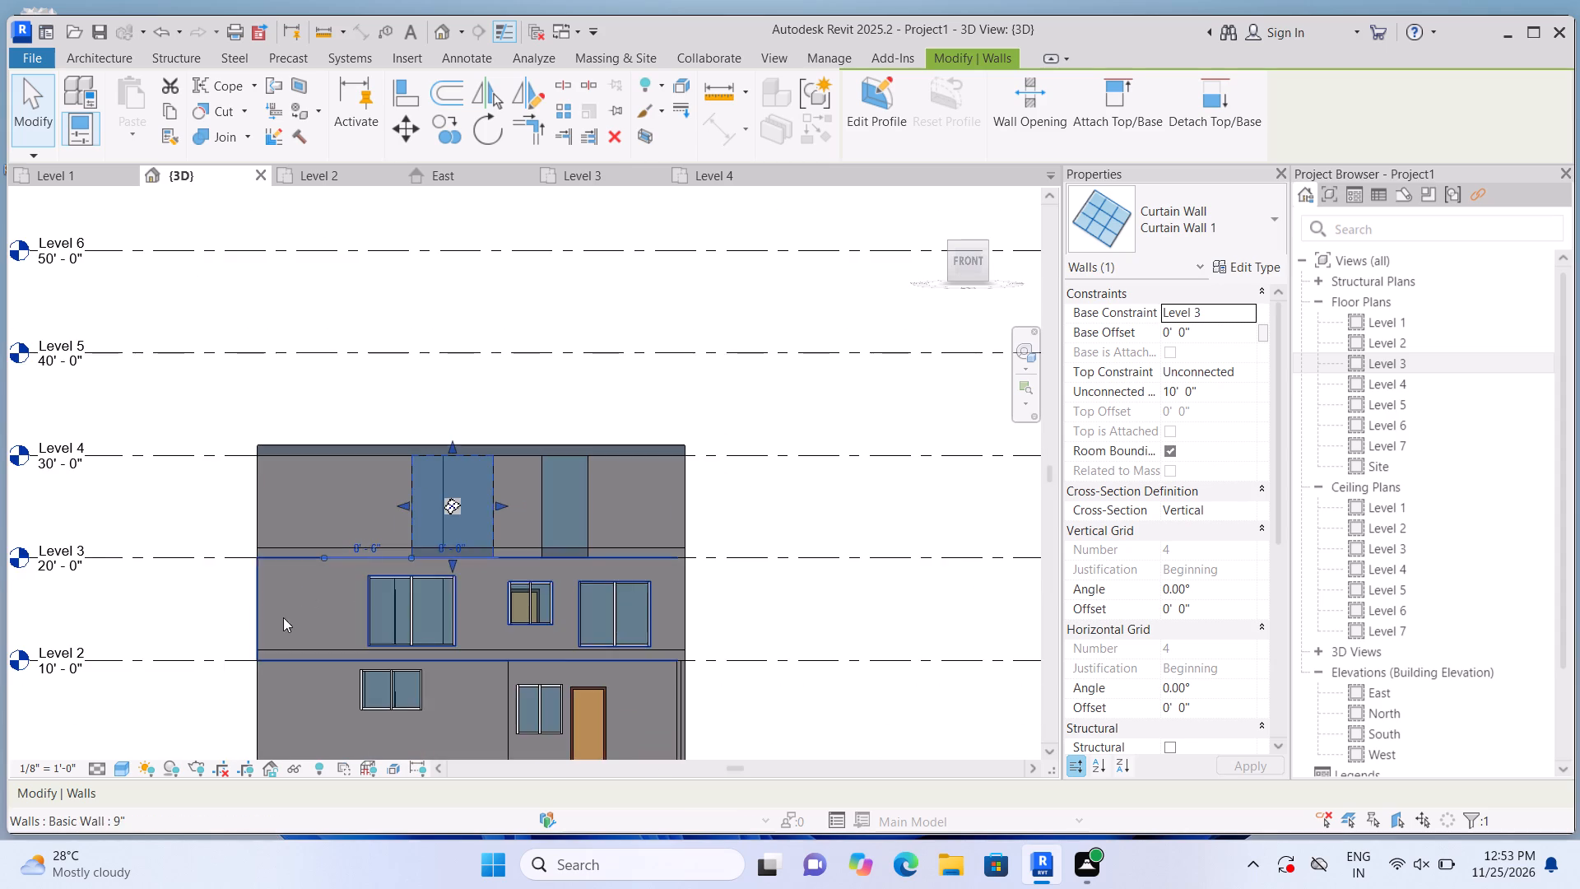
scroll(236, 687, down, 1)
scroll(232, 687, up, 2)
scroll(325, 508, up, 2)
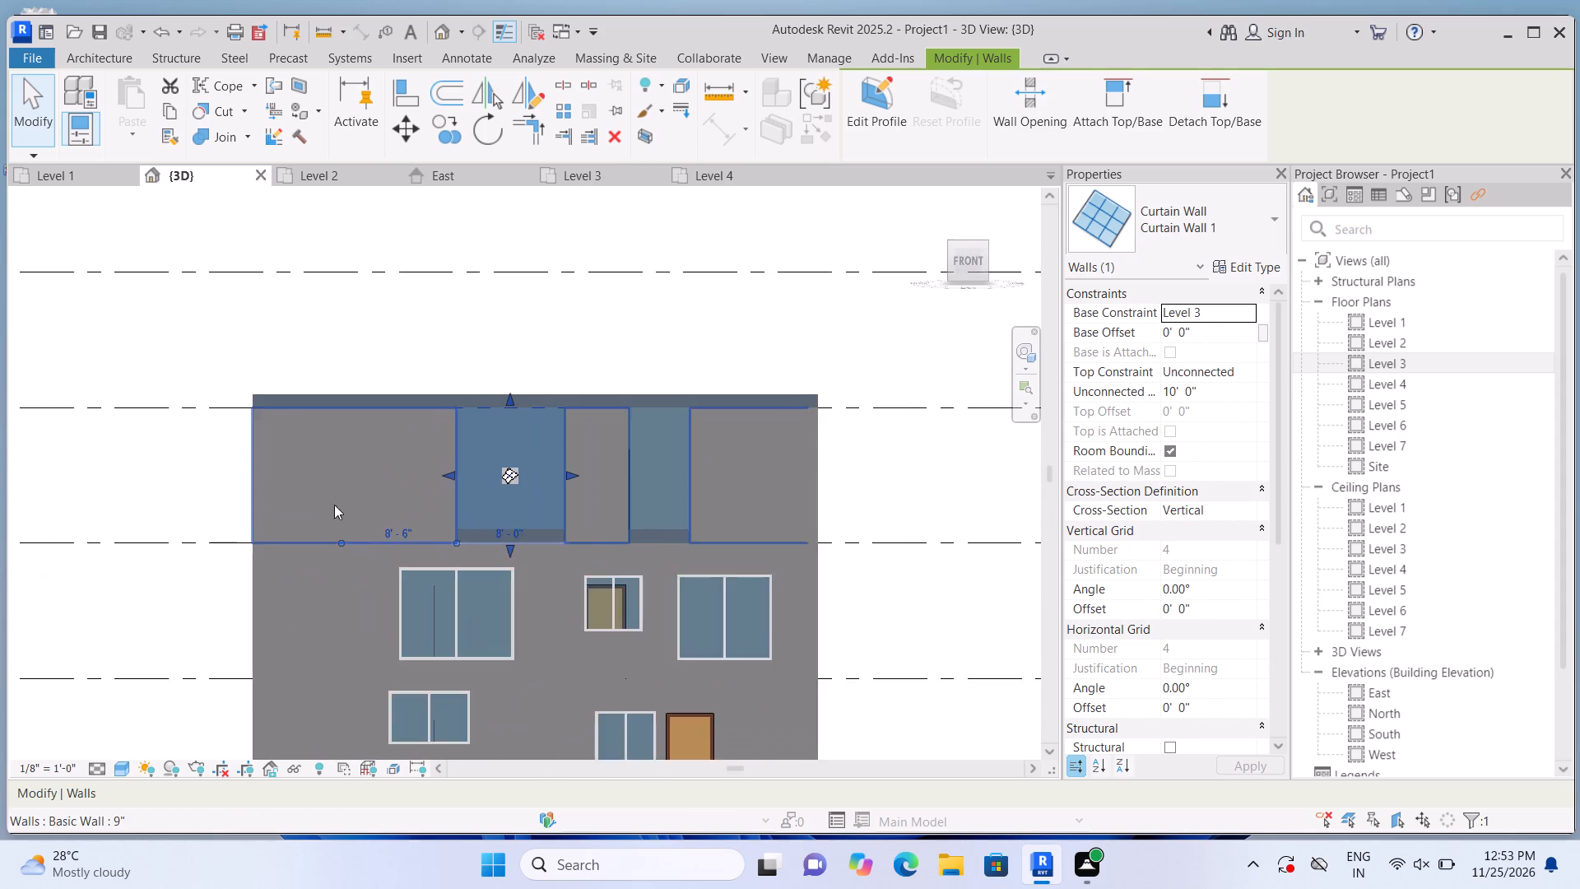
drag(463, 468, 408, 479)
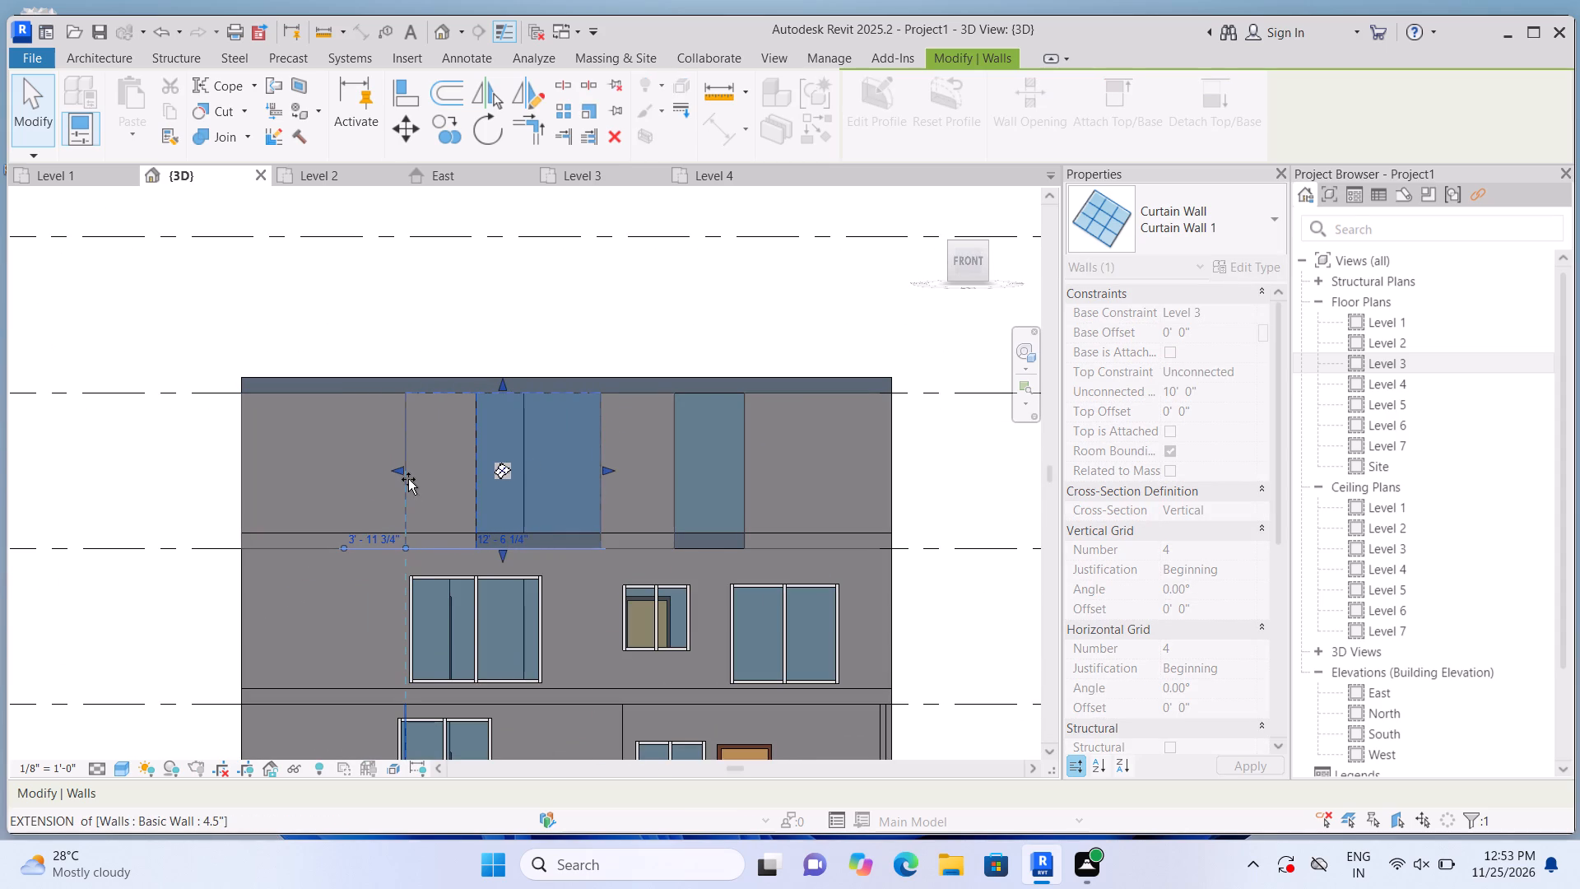
drag(408, 479, 417, 479)
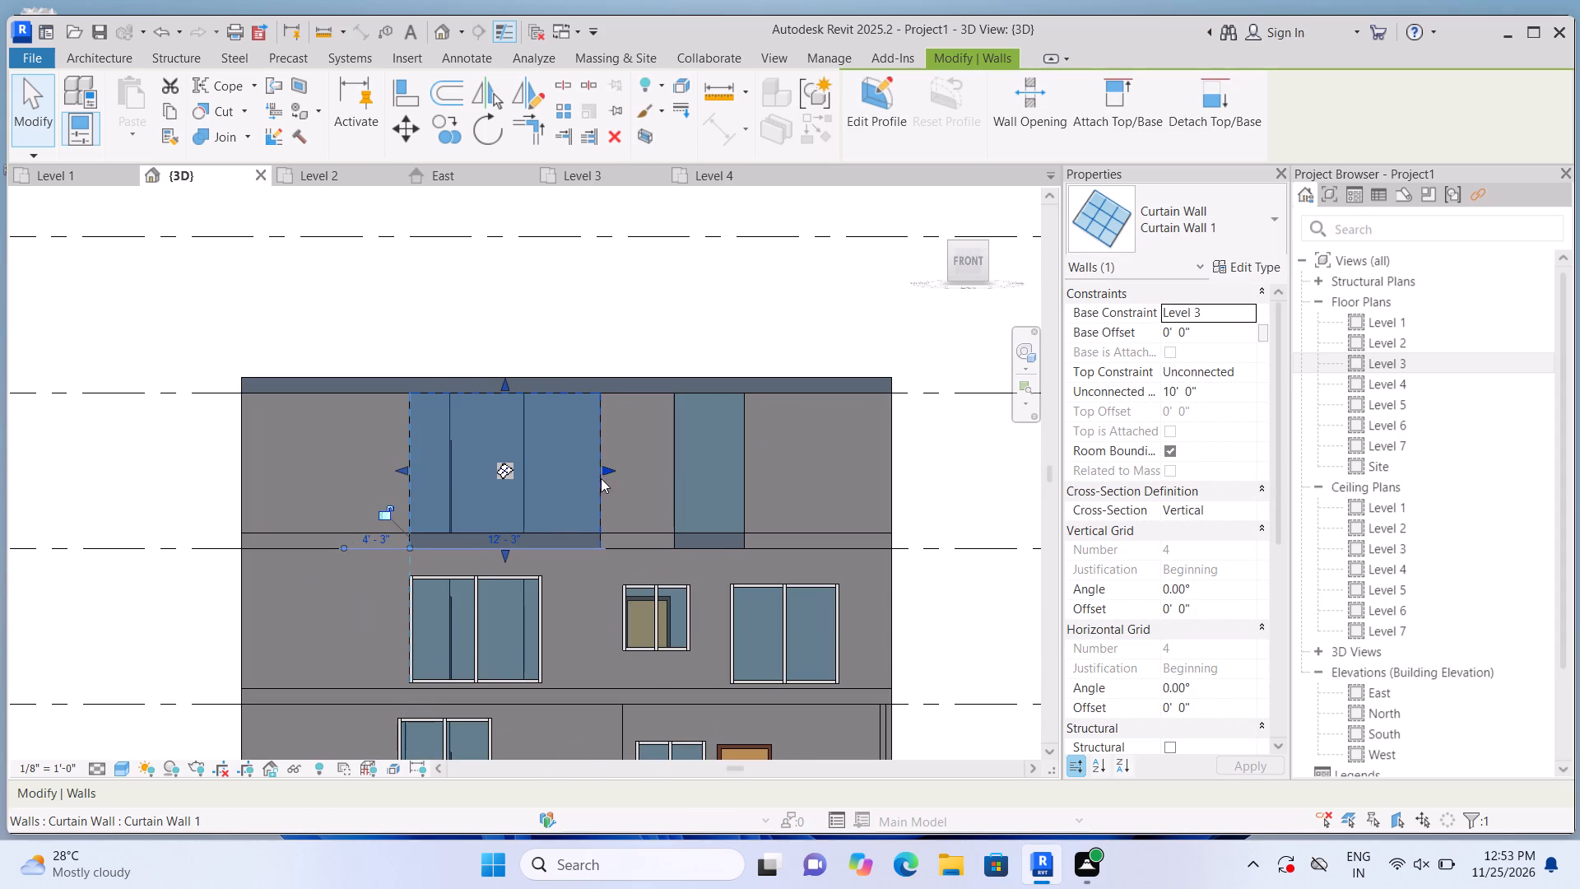
drag(611, 465, 548, 476)
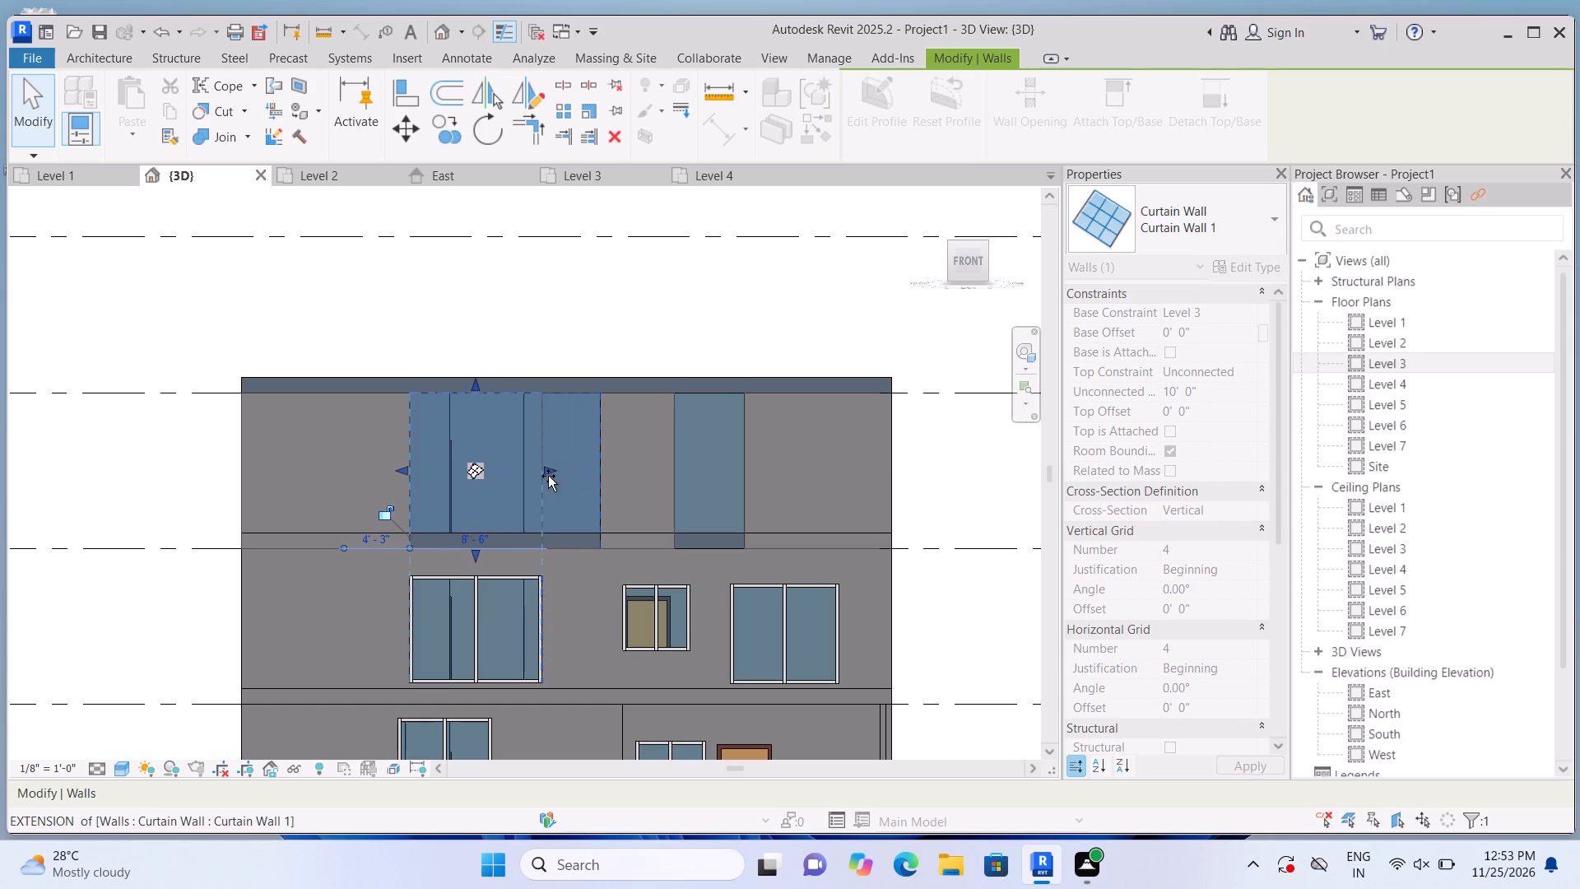
drag(548, 476, 546, 476)
click(529, 346)
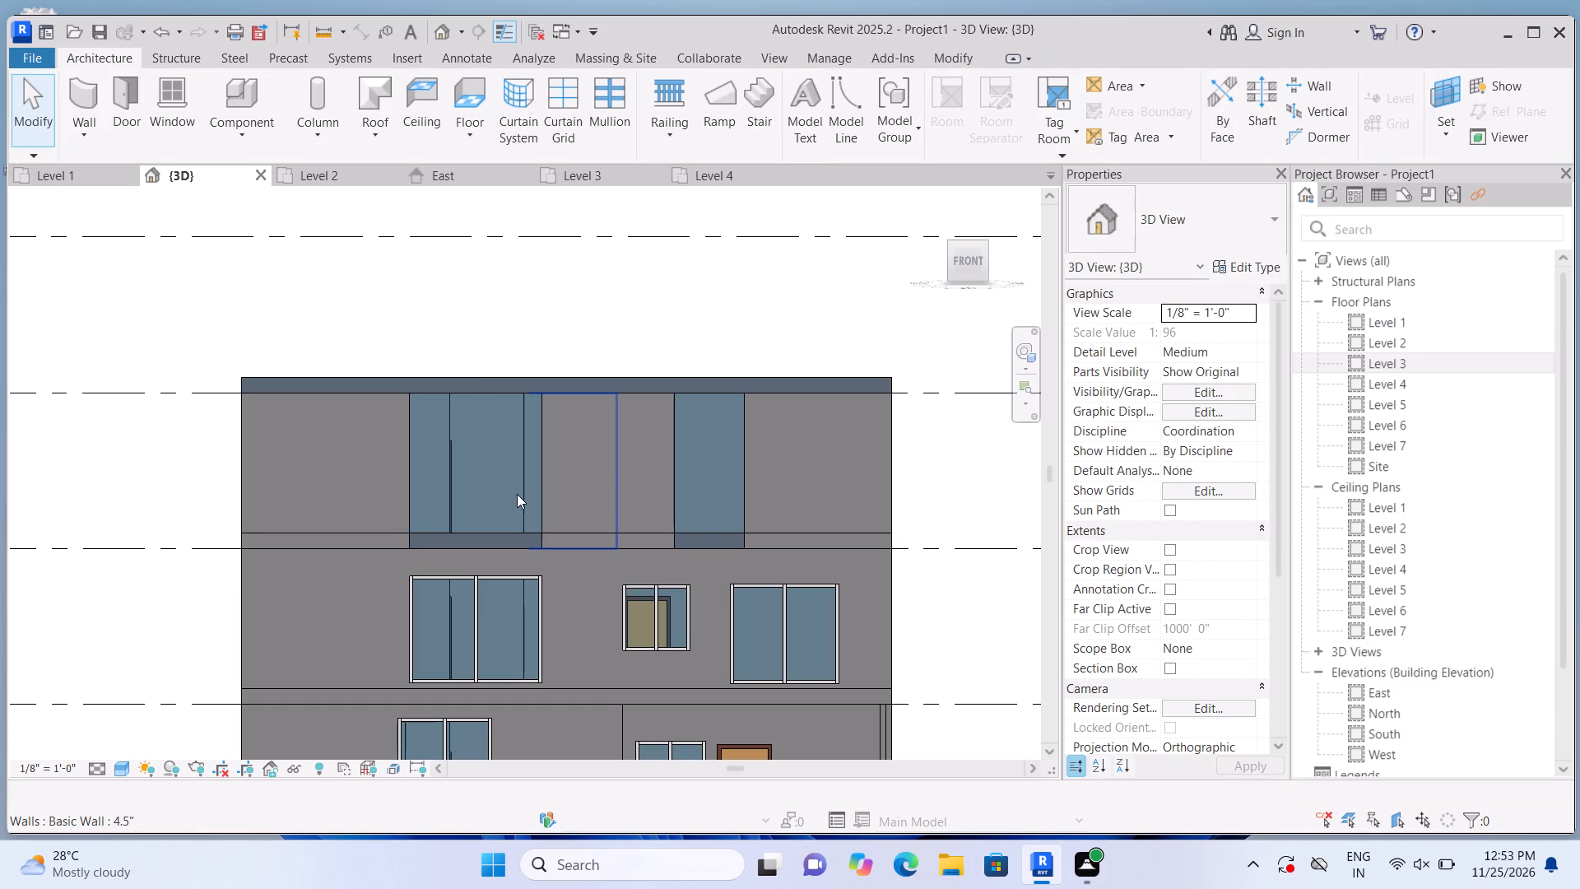
Shorten the 8'-6" wide curtain wall to a base offset of about 1'-5", lowering its top below the roof for a height just over 6'.
click(534, 514)
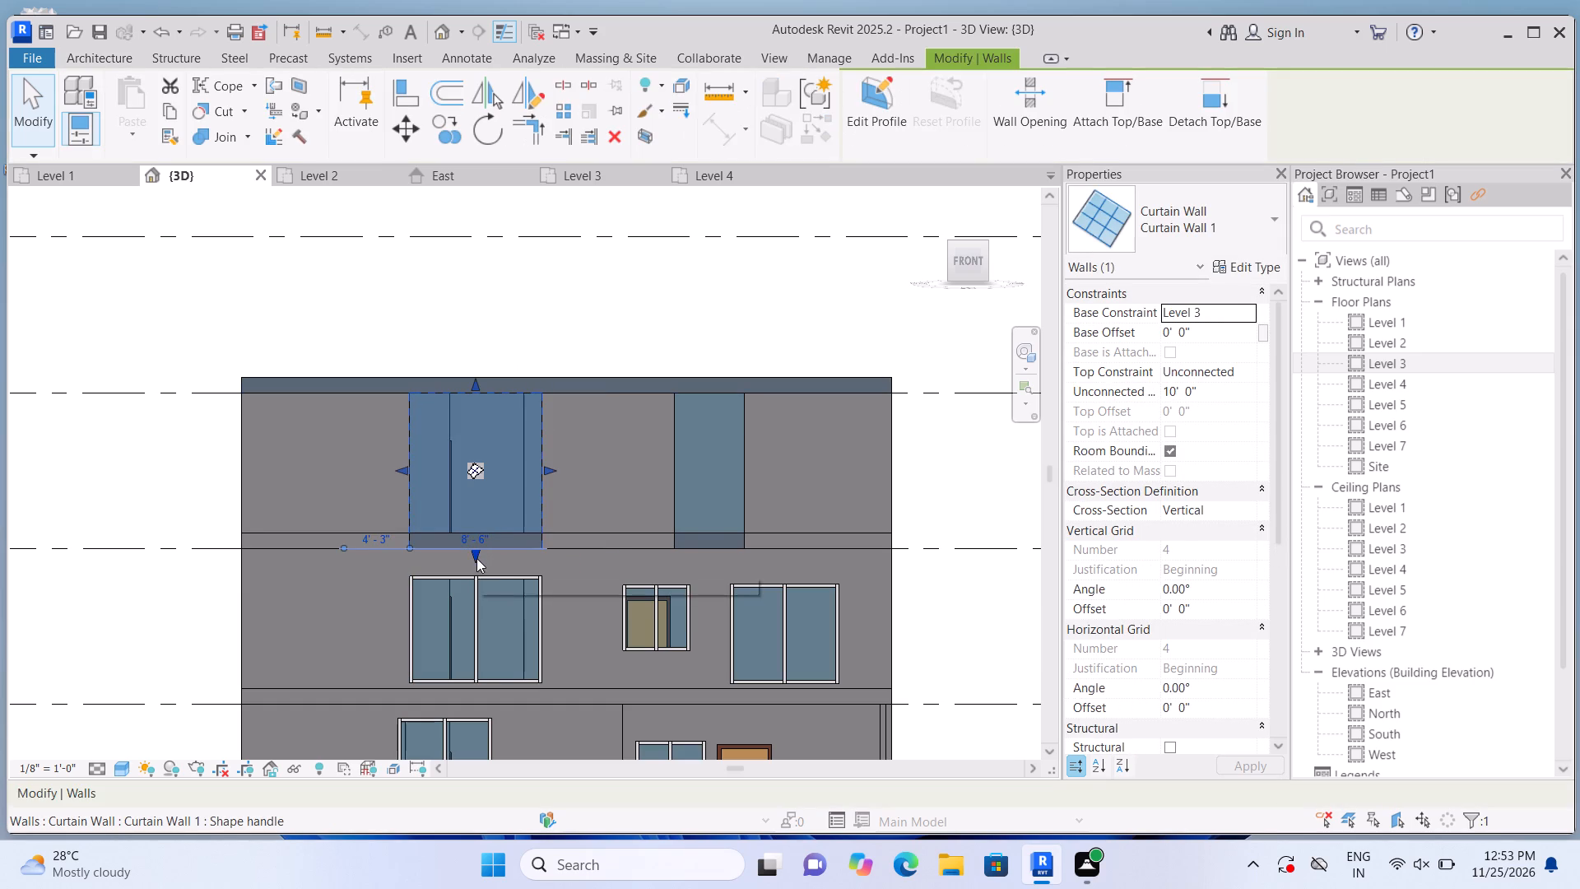
drag(476, 551, 488, 505)
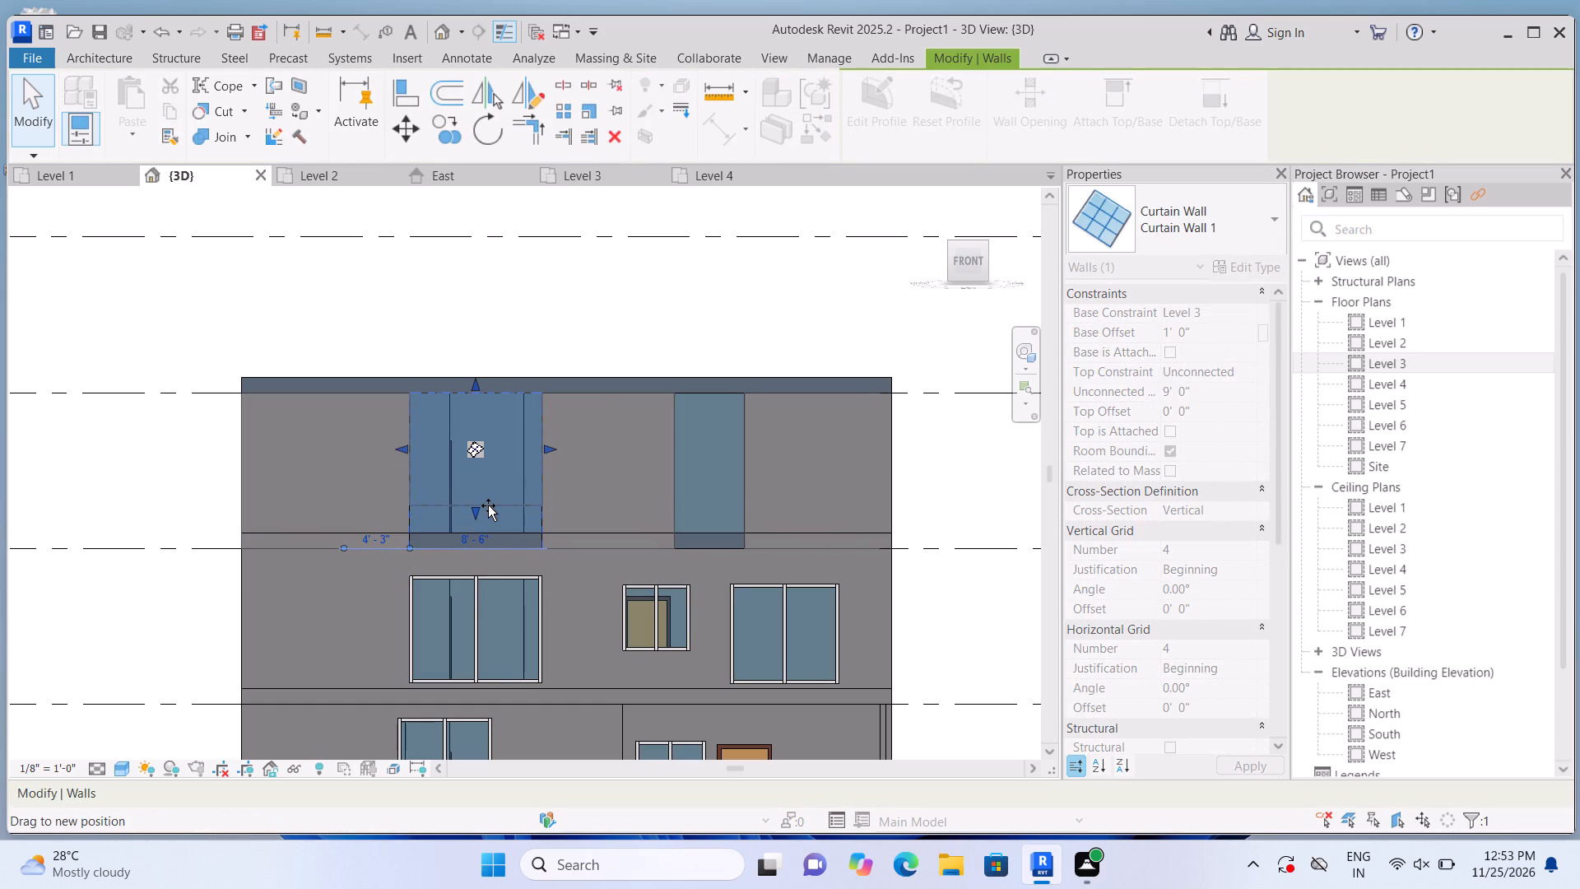
drag(488, 505, 495, 524)
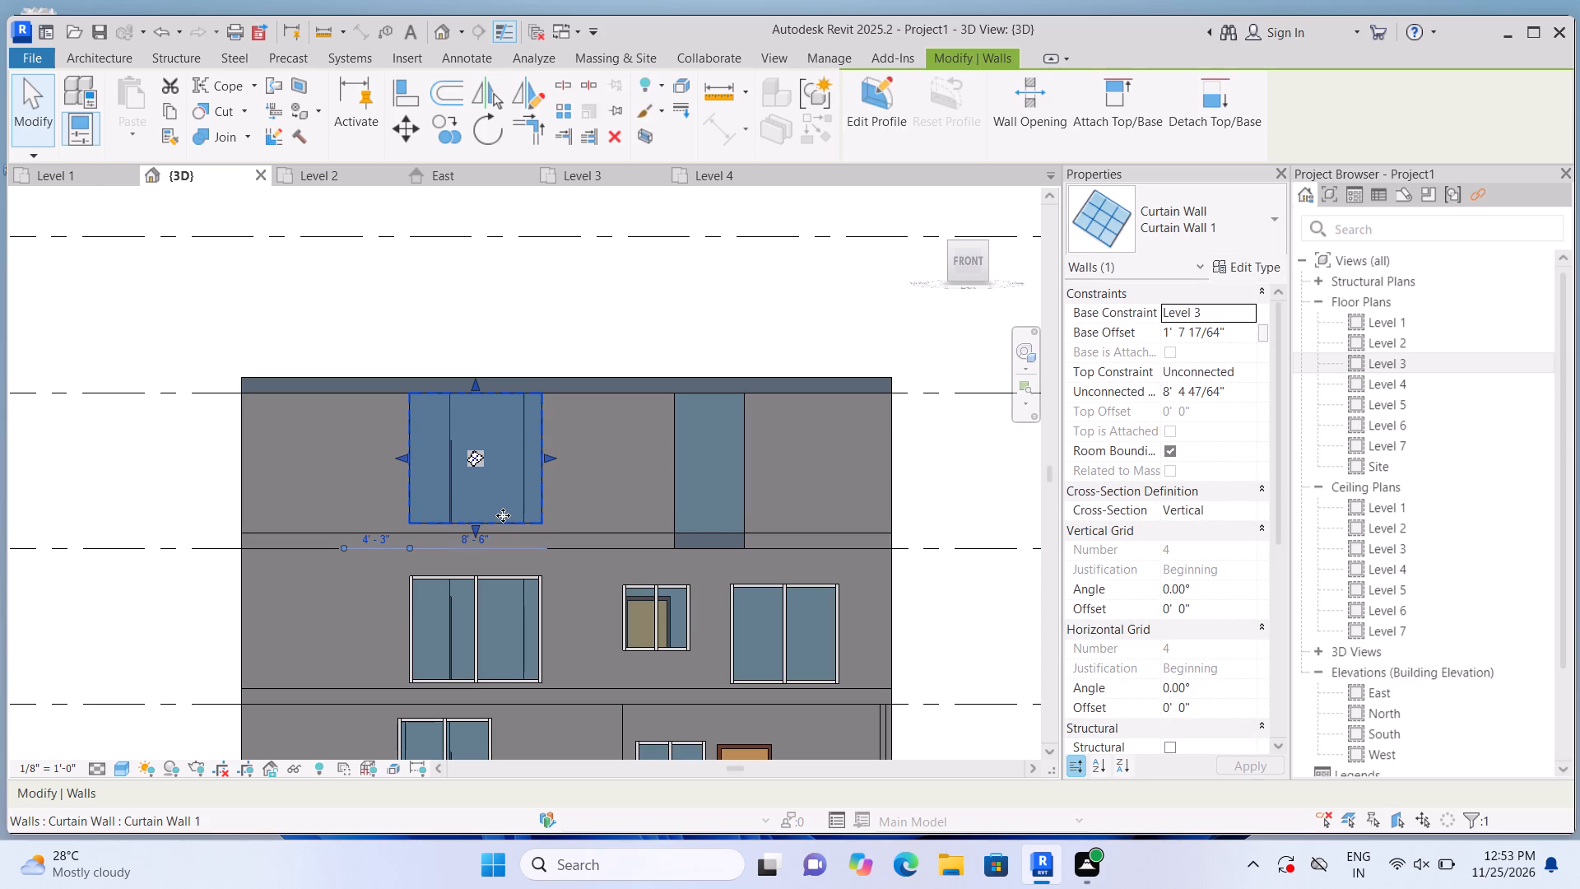
scroll(489, 541, up, 5)
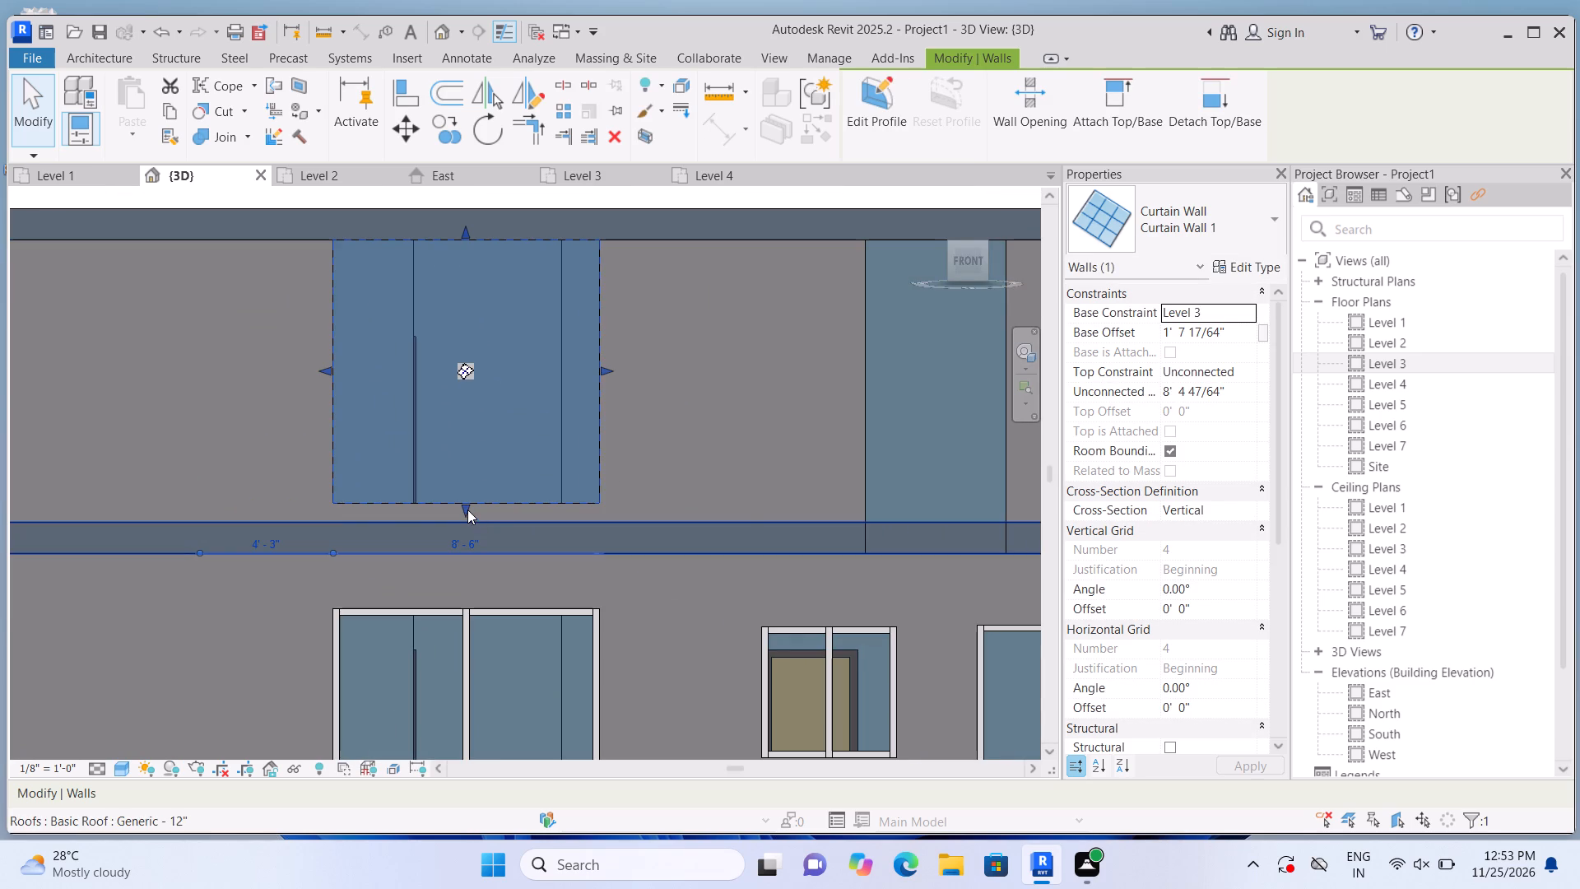
click(467, 510)
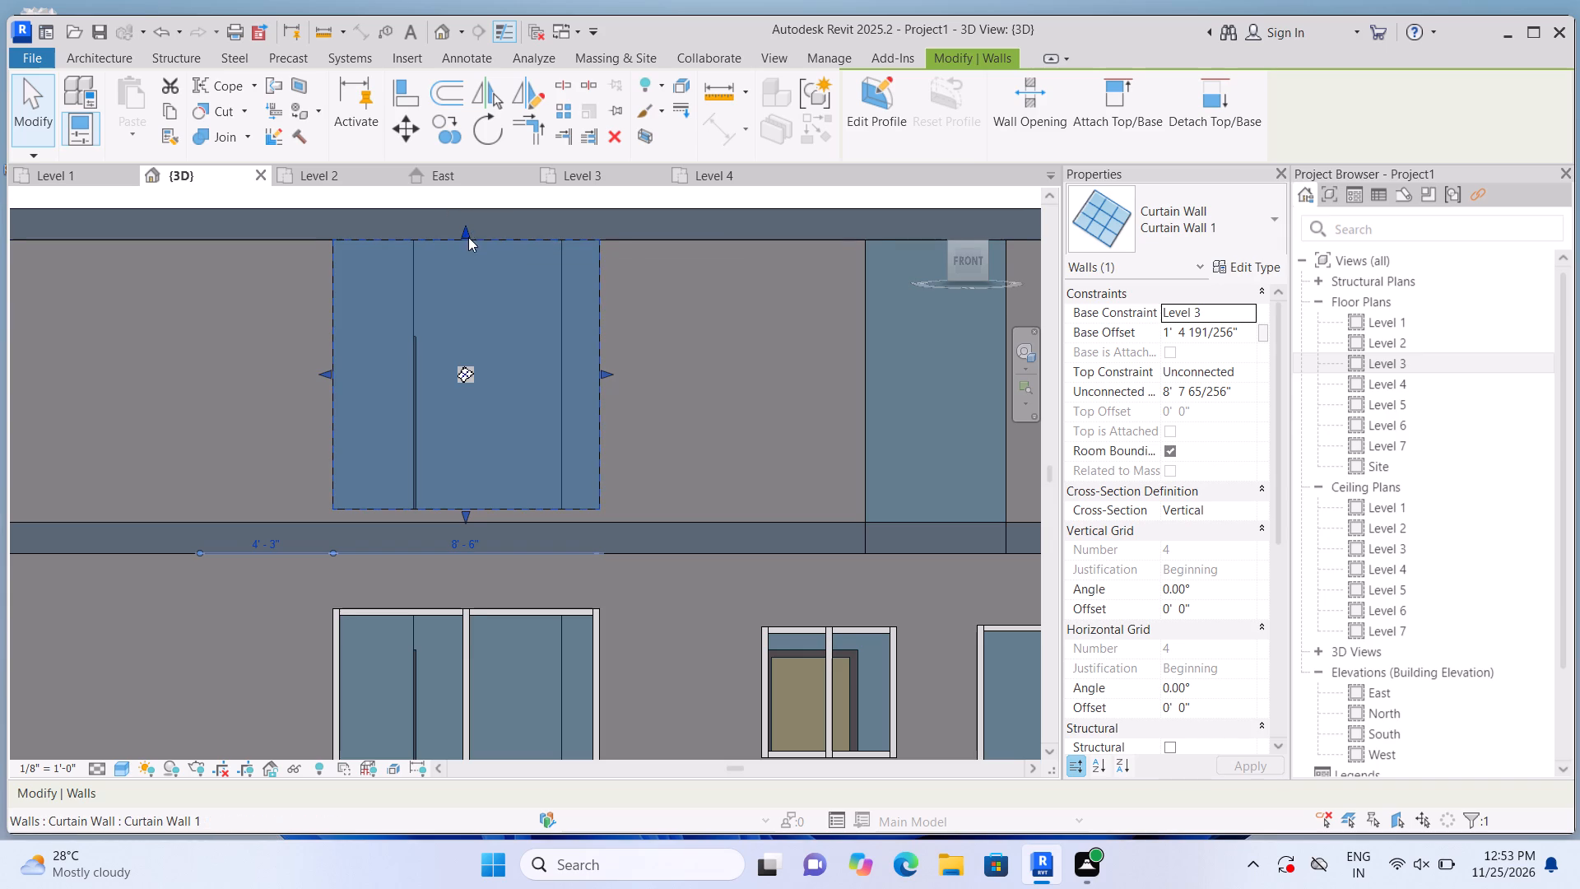
drag(464, 229, 468, 305)
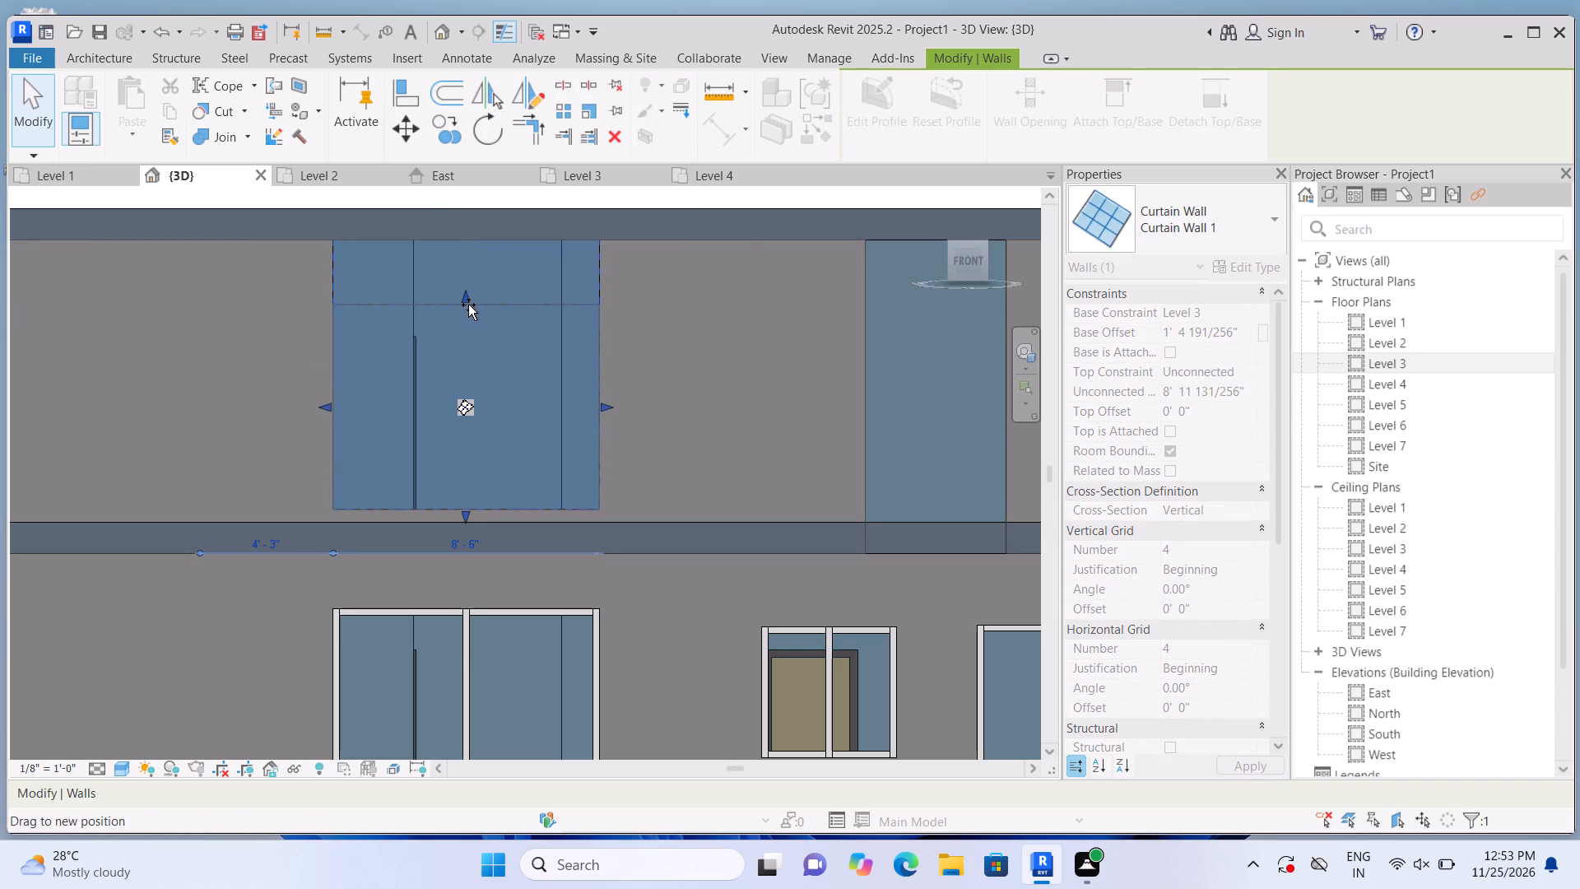
drag(468, 305, 470, 317)
scroll(470, 317, down, 3)
click(550, 218)
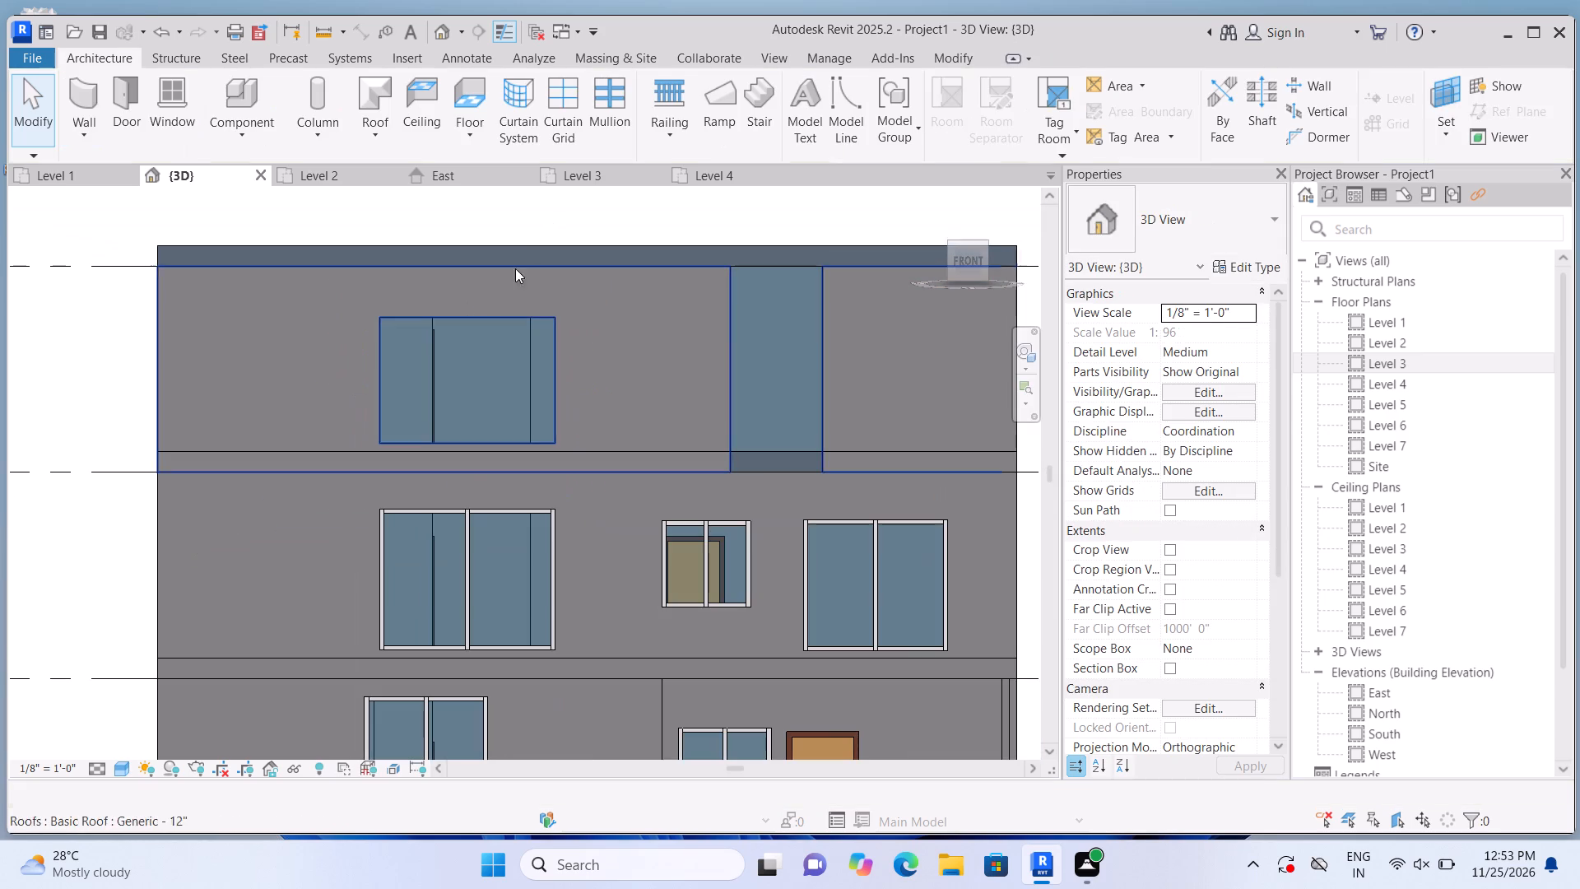
click(489, 327)
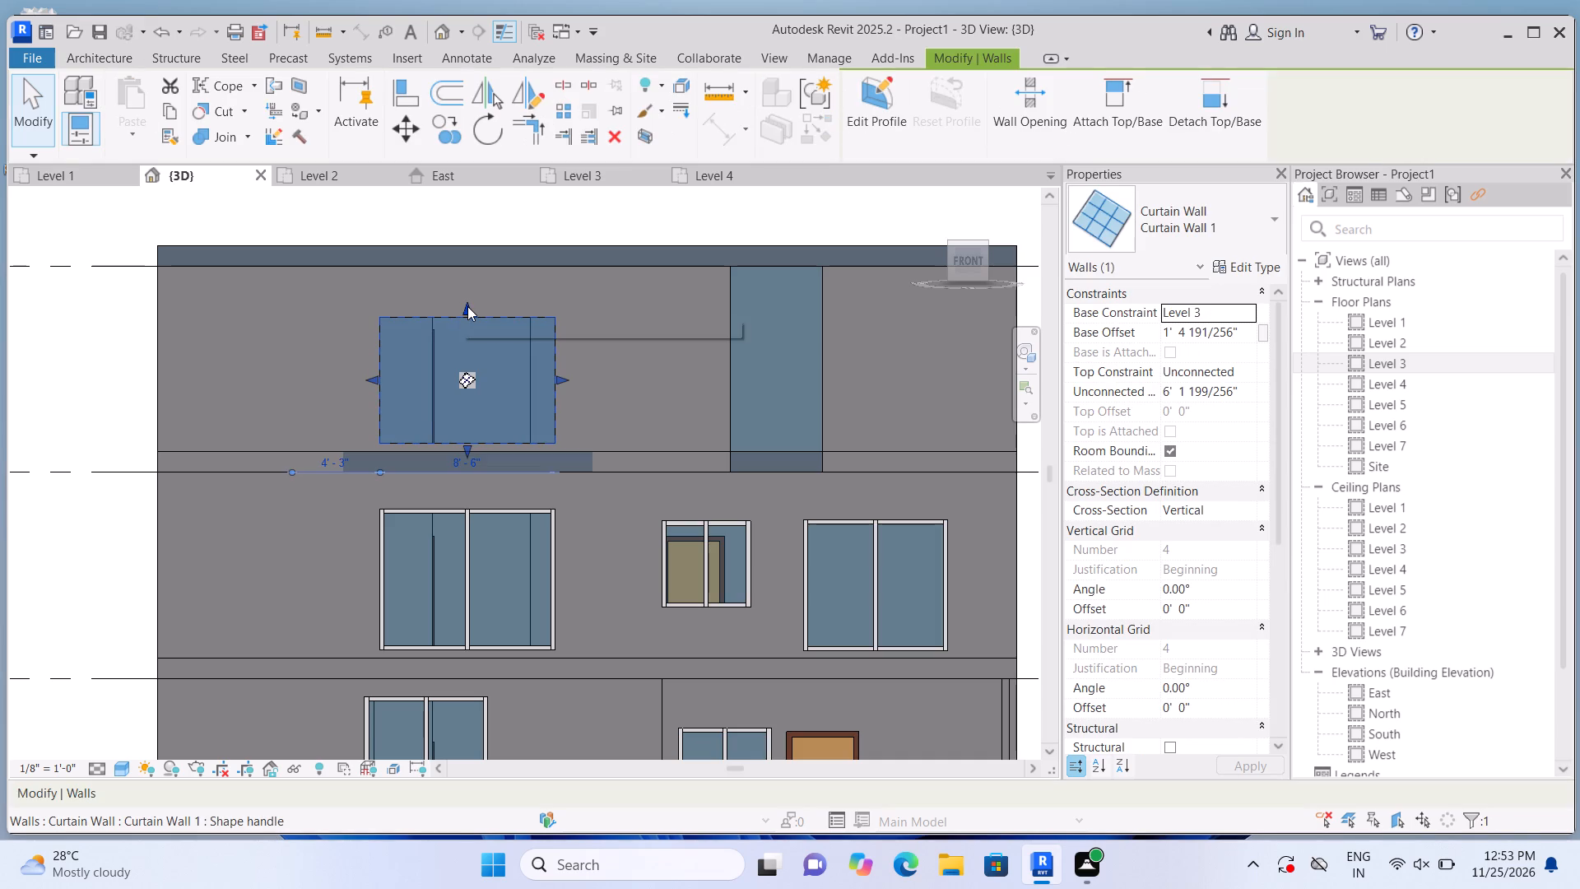
click(469, 306)
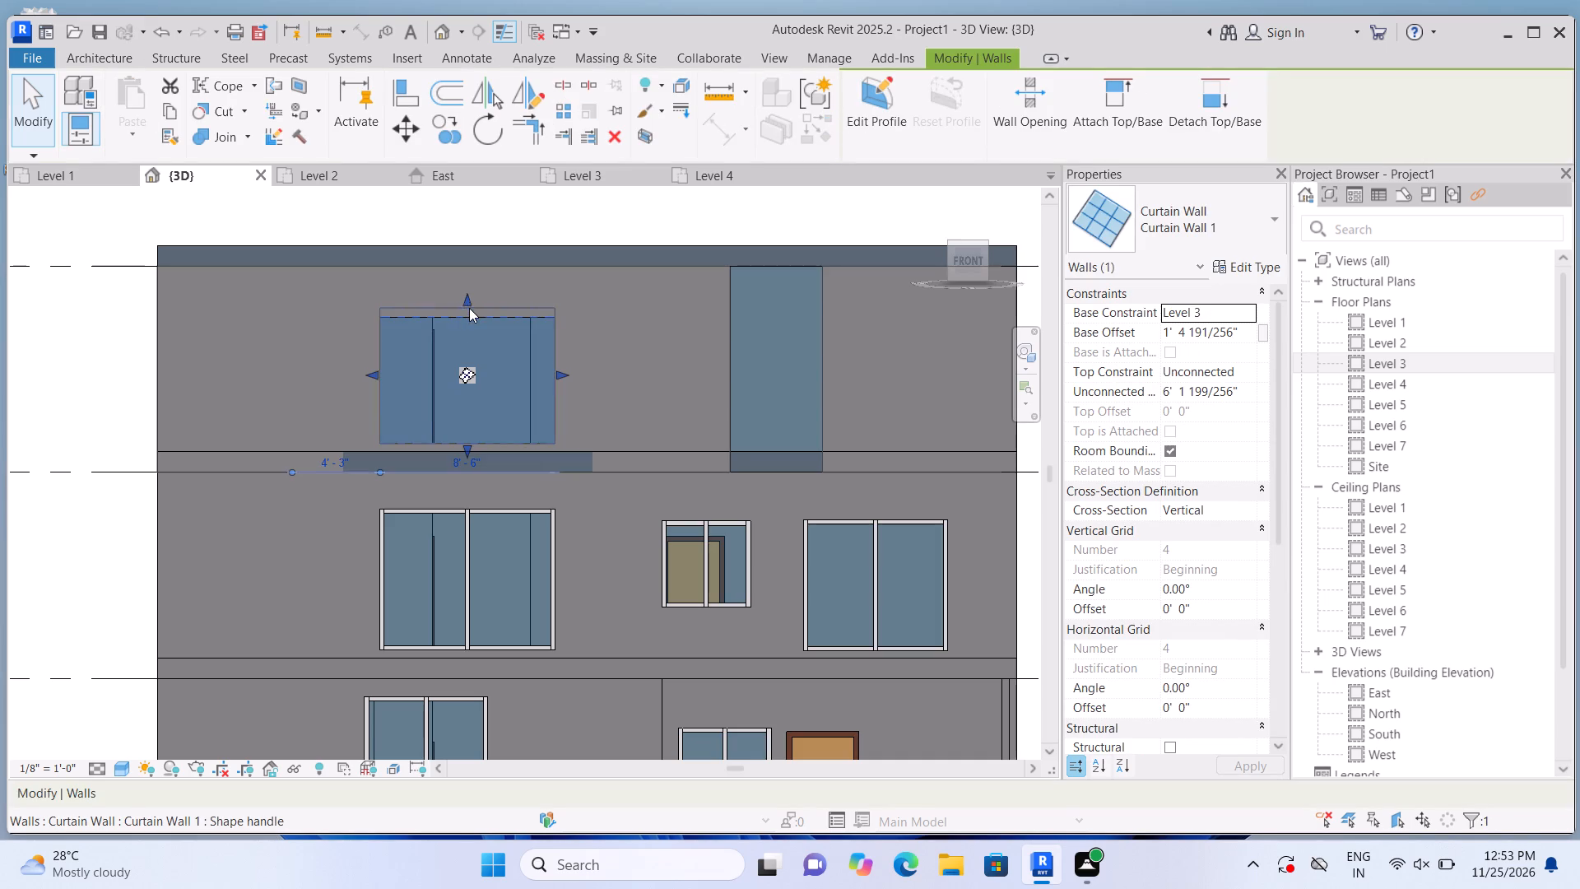
click(408, 226)
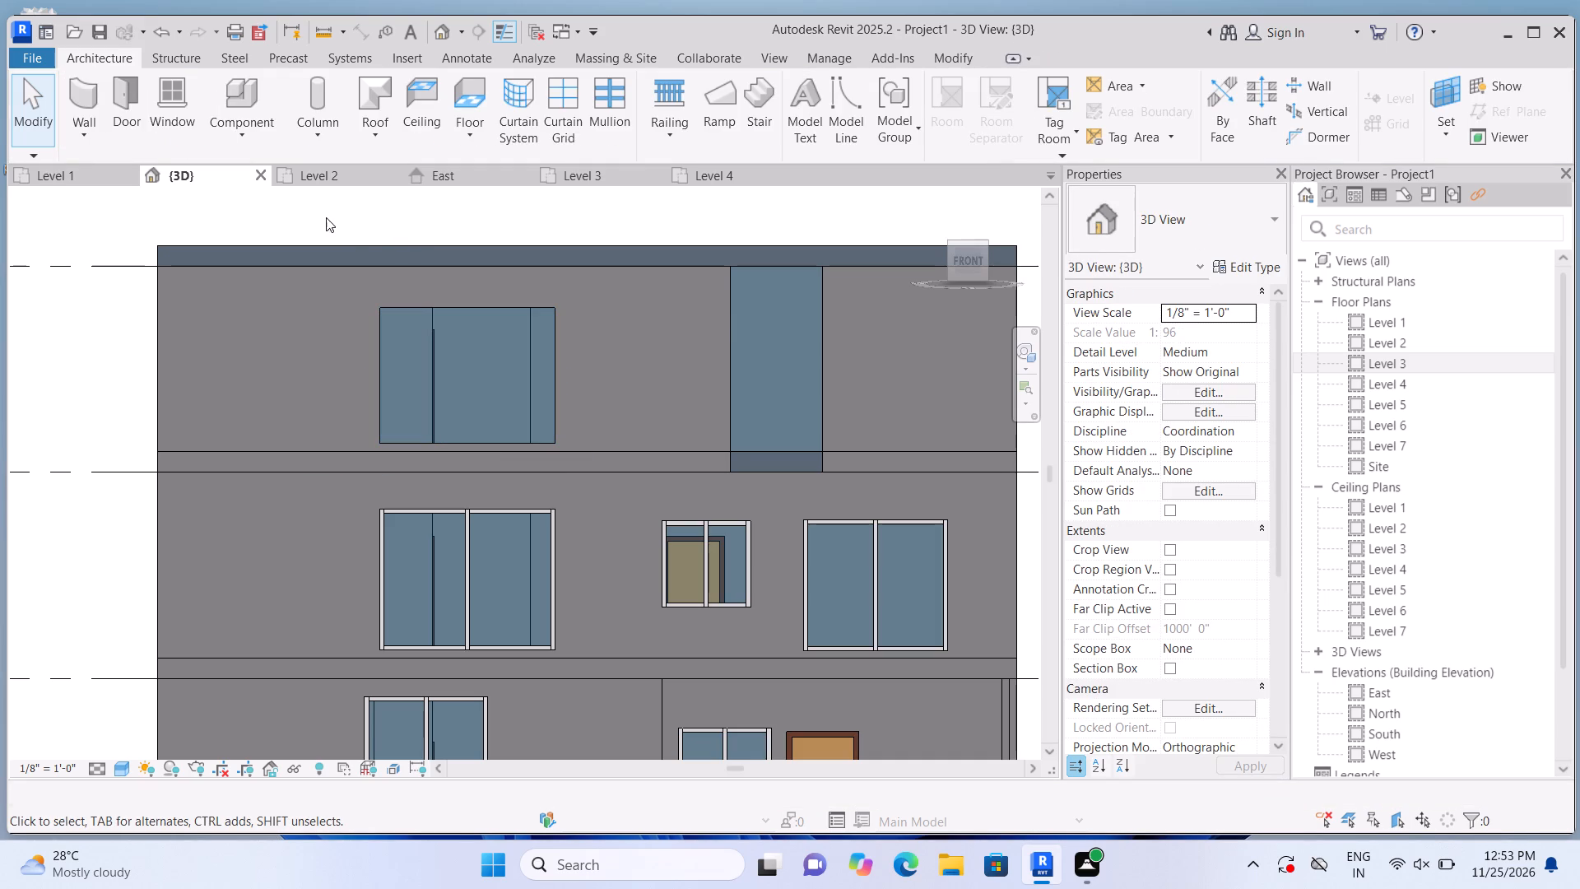
Add a vertical curtain grid line at the midpoint of the shortened curtain wall, 4'-3" from each side.
click(569, 123)
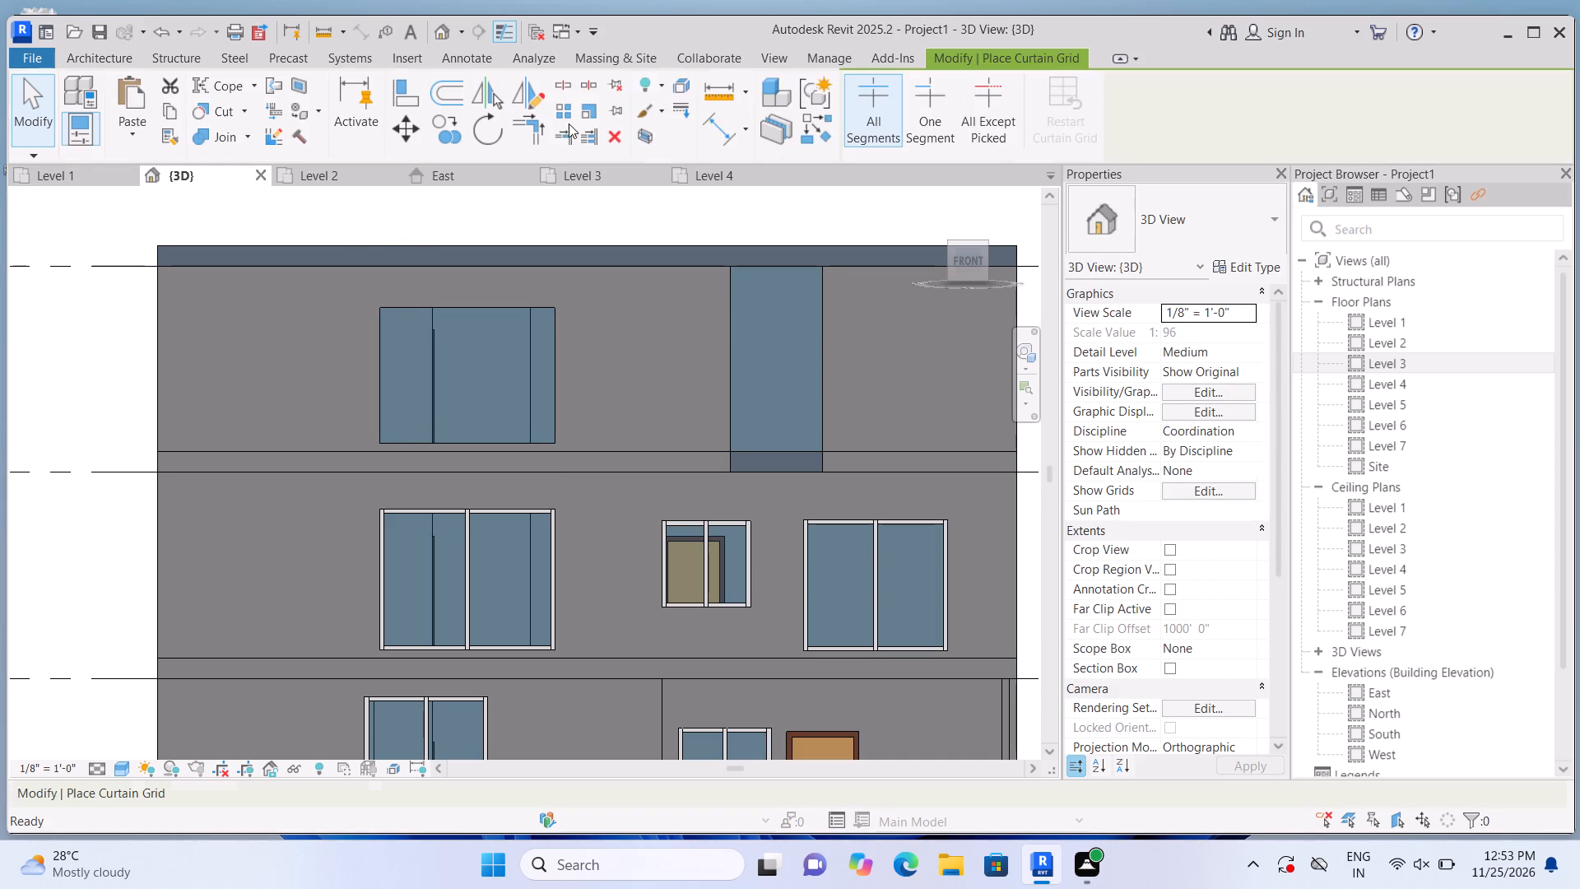
click(475, 322)
Place 2.5" x 5" rectangular mullions on that curtain wall's central grid line and all four edges.
click(129, 63)
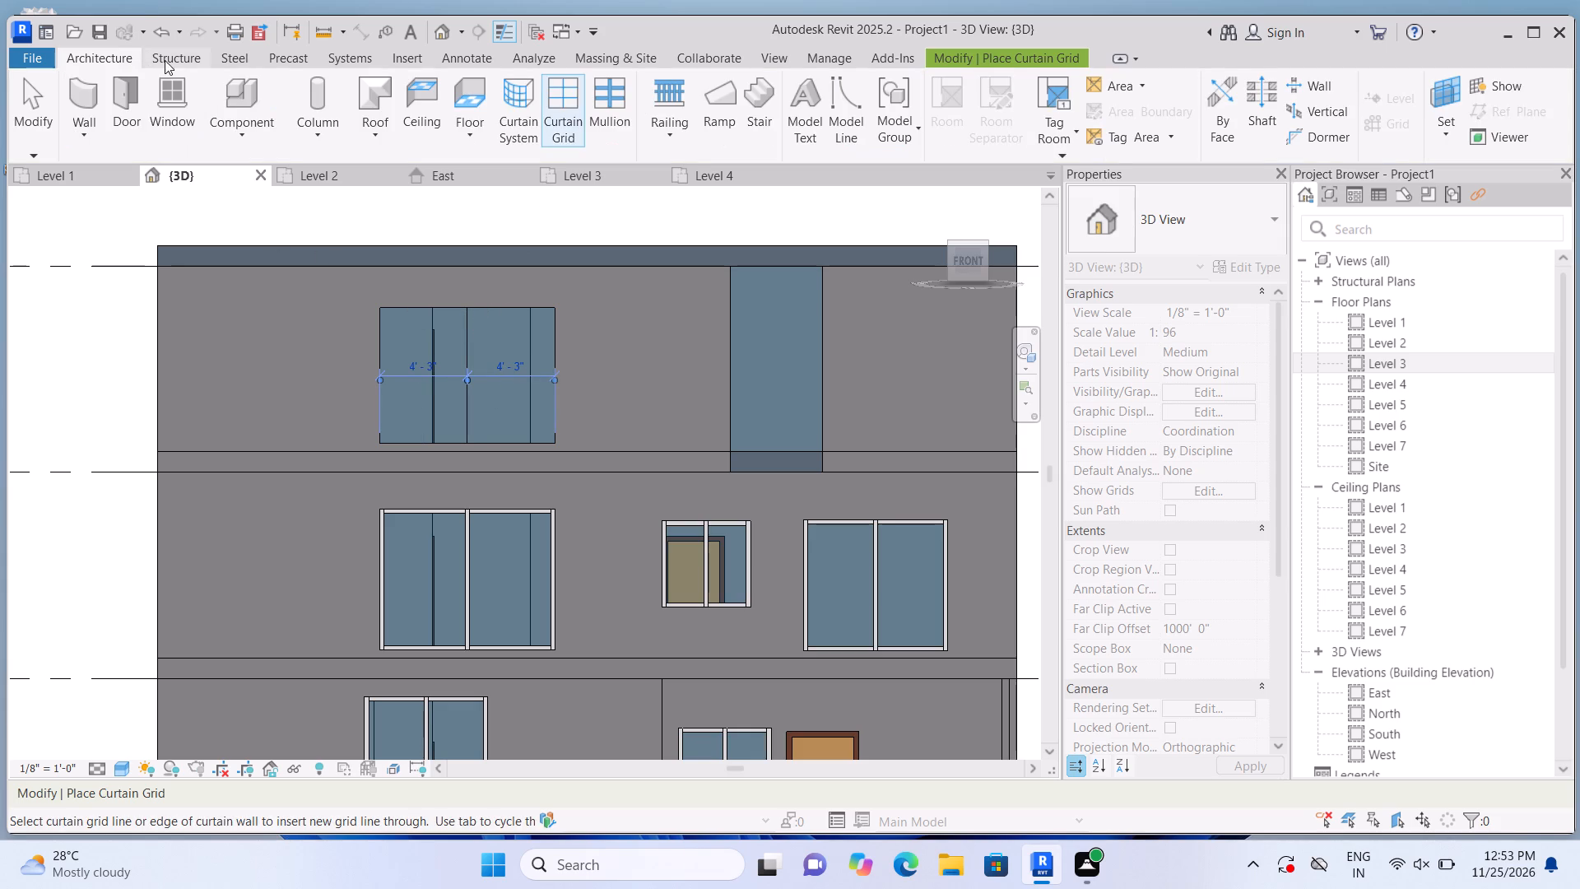
drag(604, 113, 618, 109)
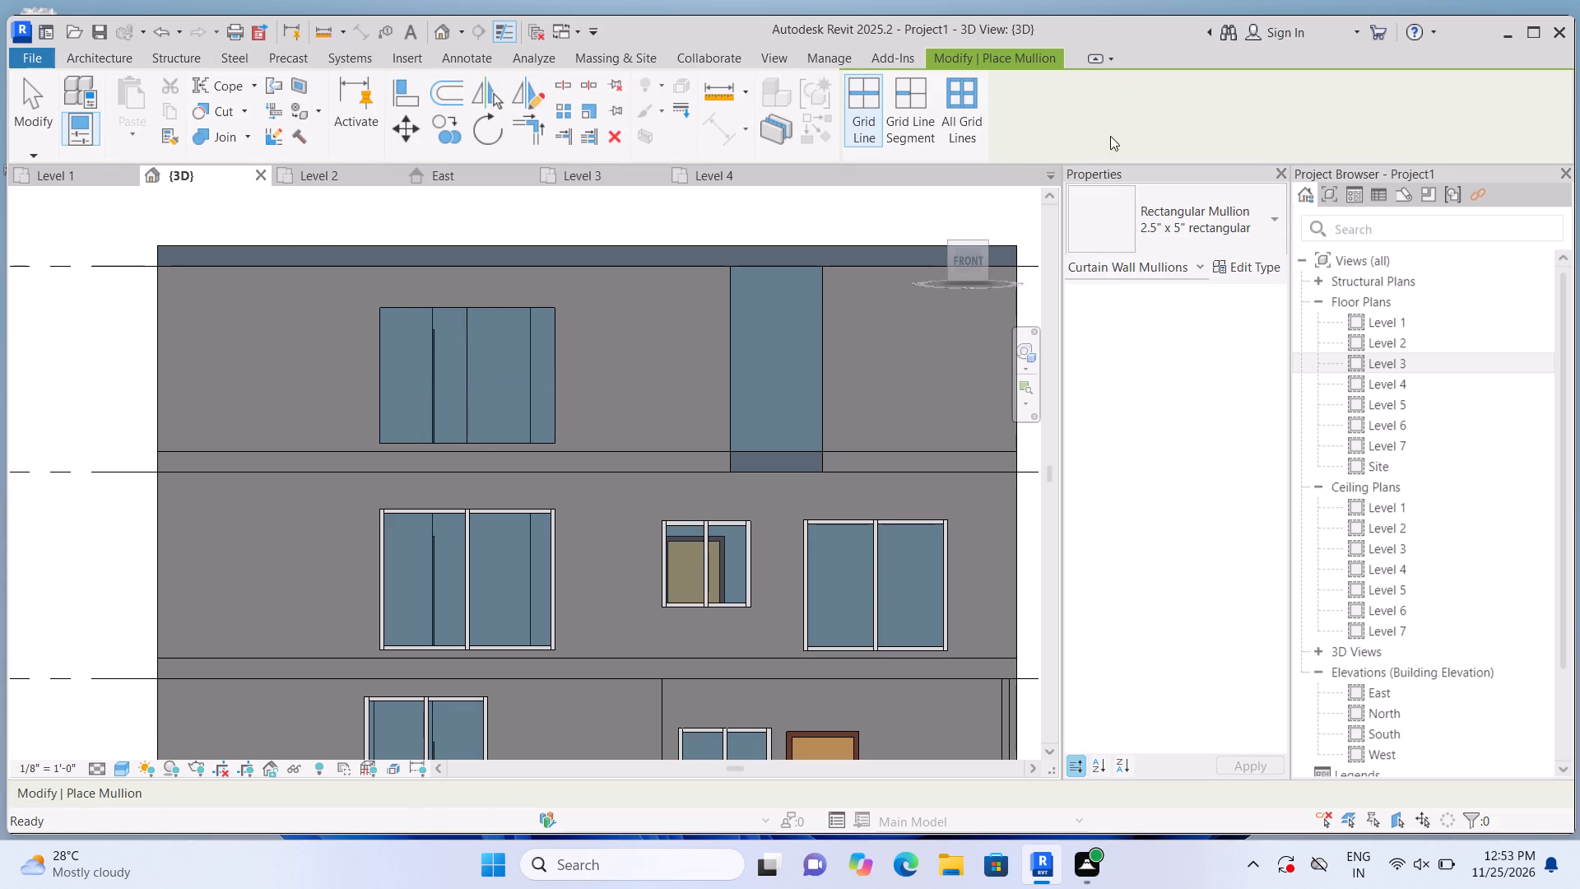
click(472, 382)
click(507, 313)
click(549, 361)
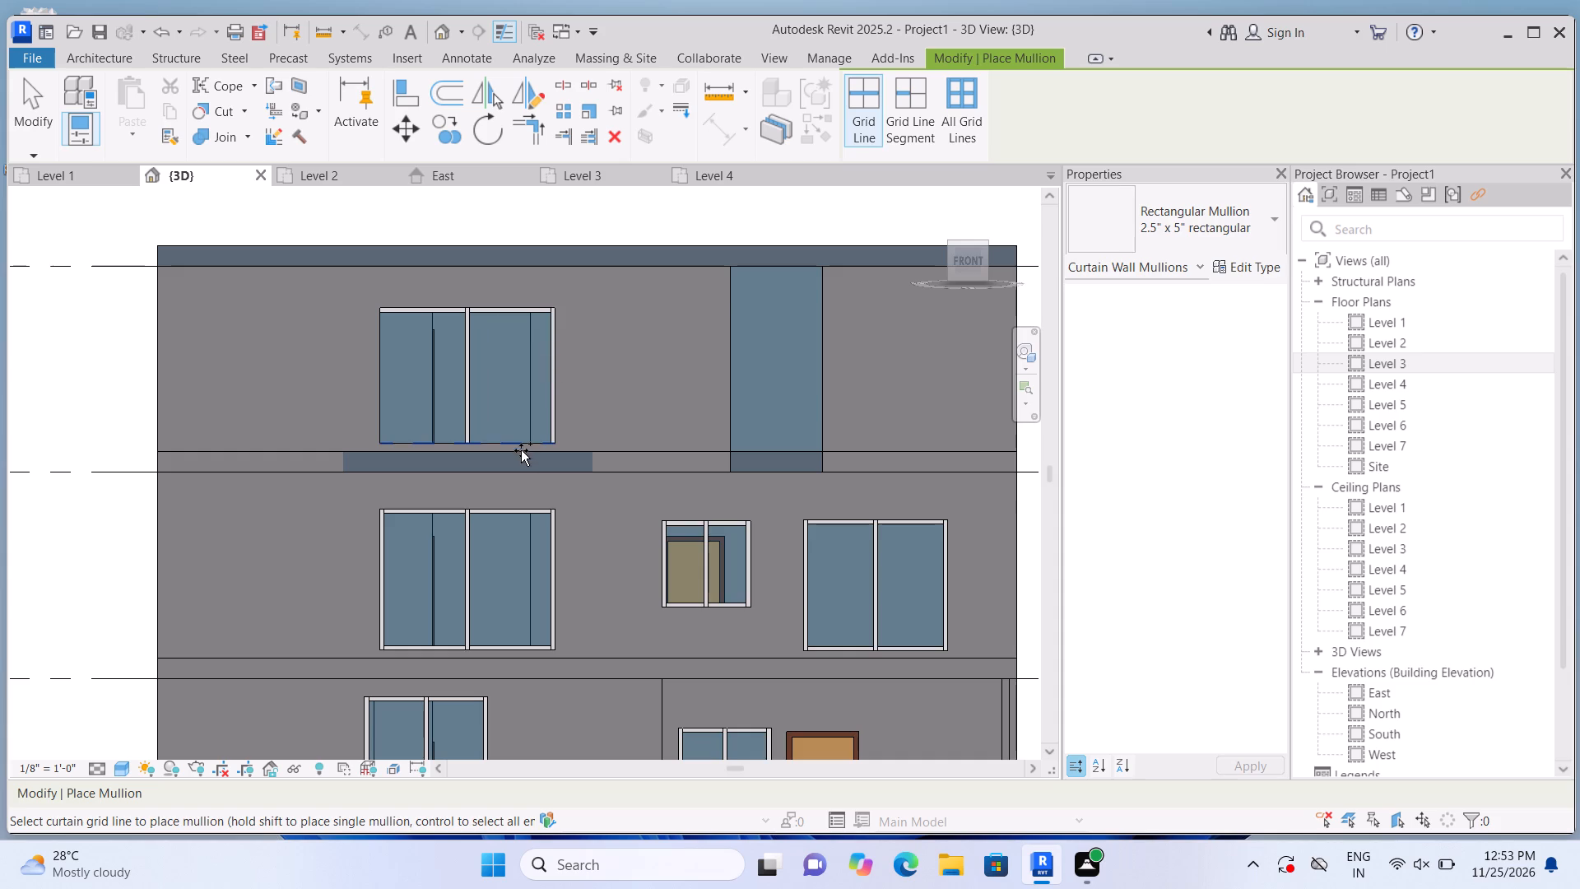
click(521, 450)
click(392, 393)
scroll(392, 393, down, 1)
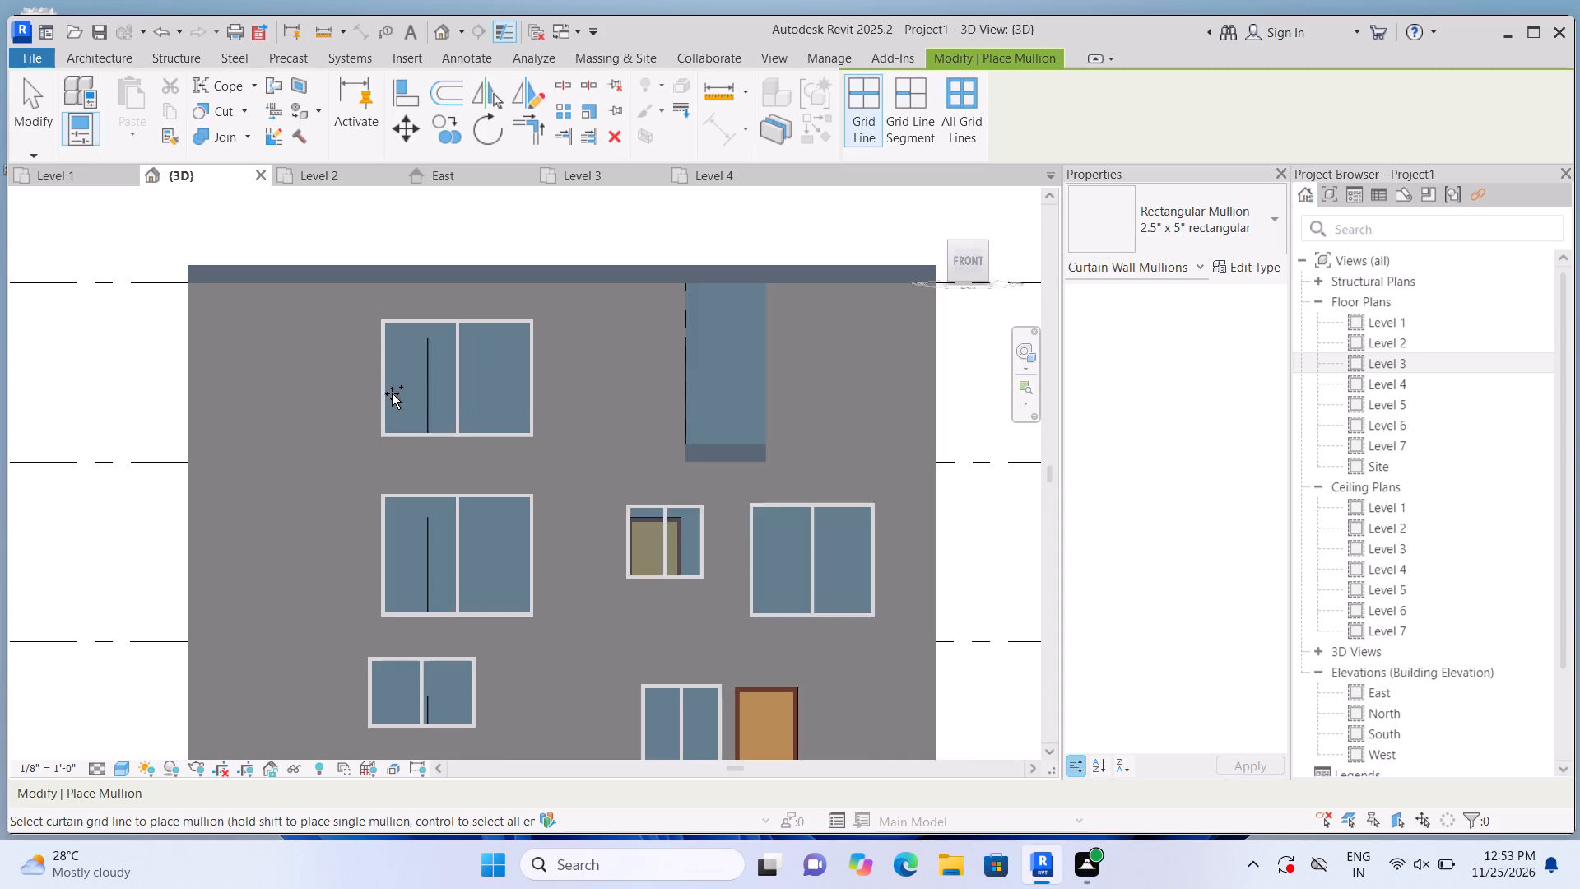
key(Escape)
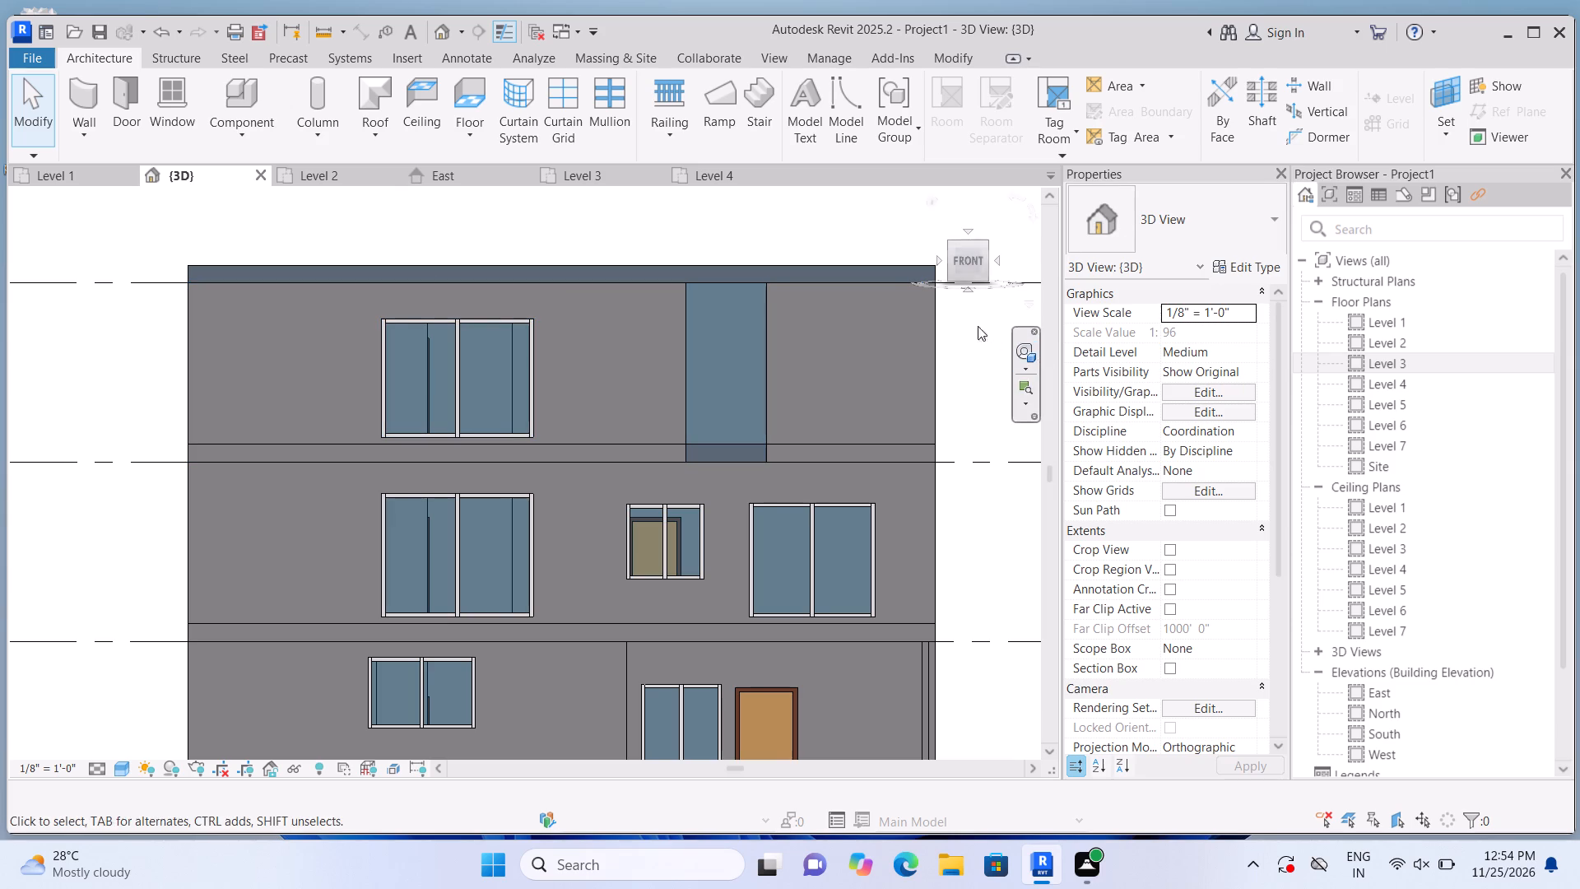
Move both side edges of the narrower Level 3 curtain wall into line with the small Level 2 window directly below.
click(718, 391)
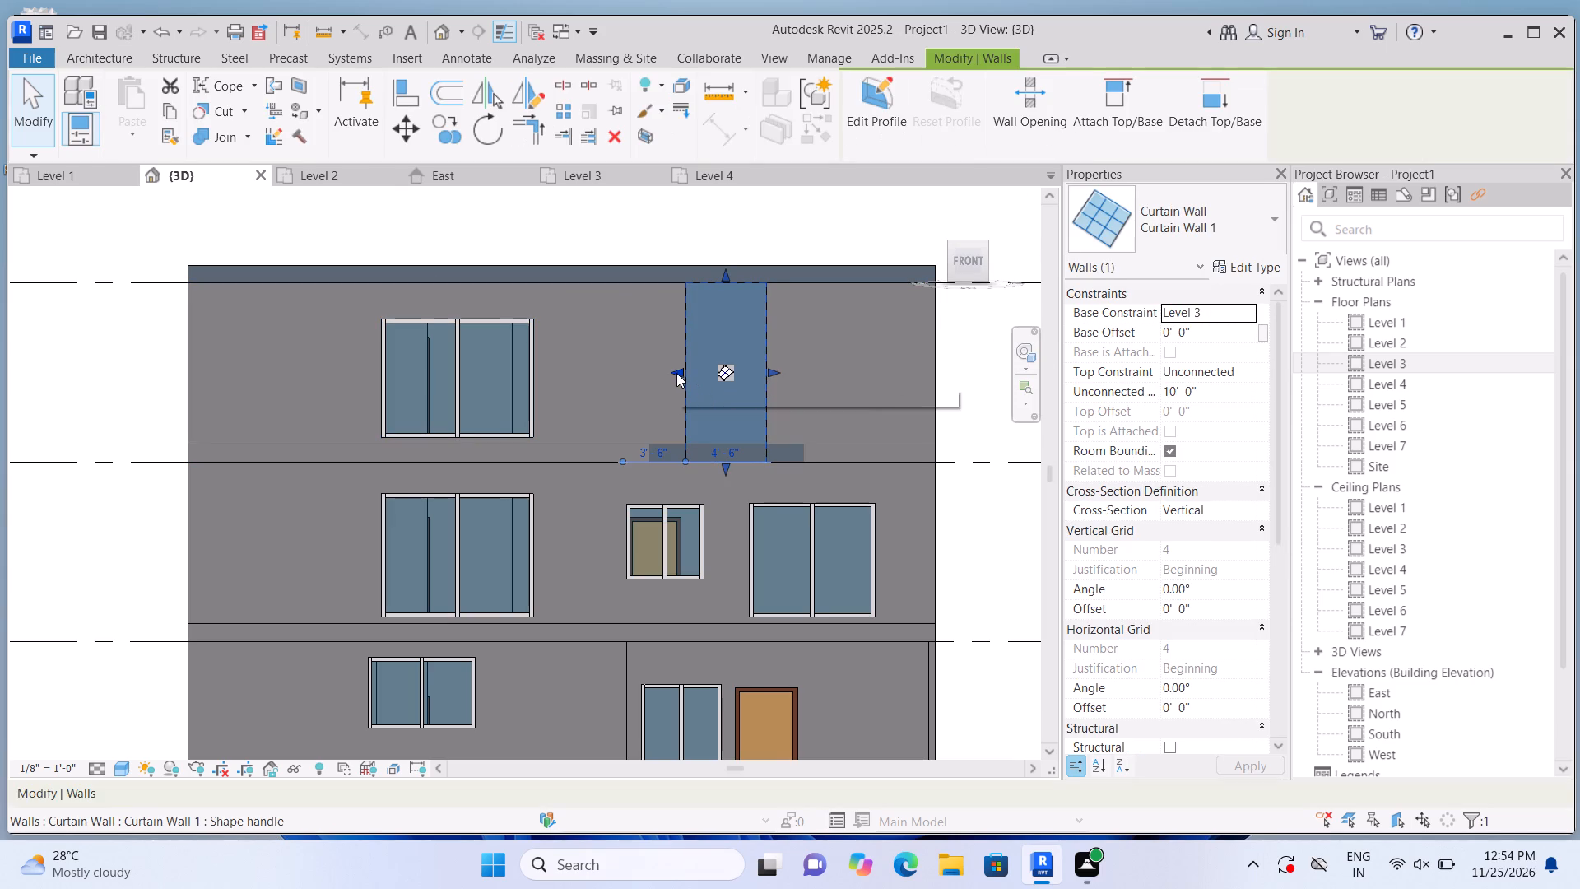
drag(676, 370, 623, 383)
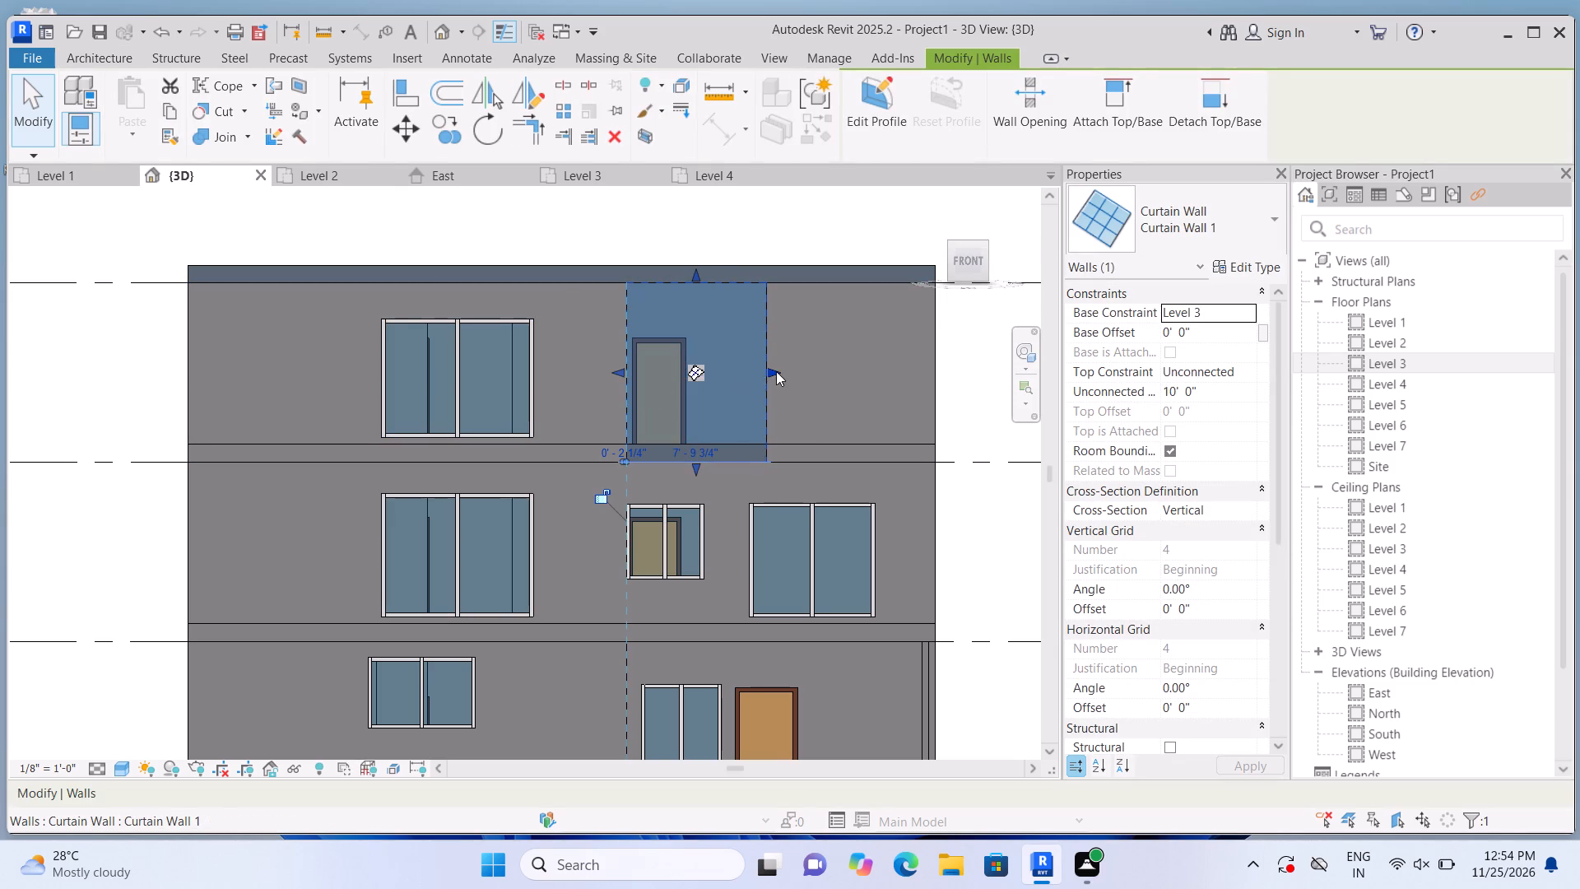
drag(776, 370, 706, 383)
scroll(675, 454, up, 2)
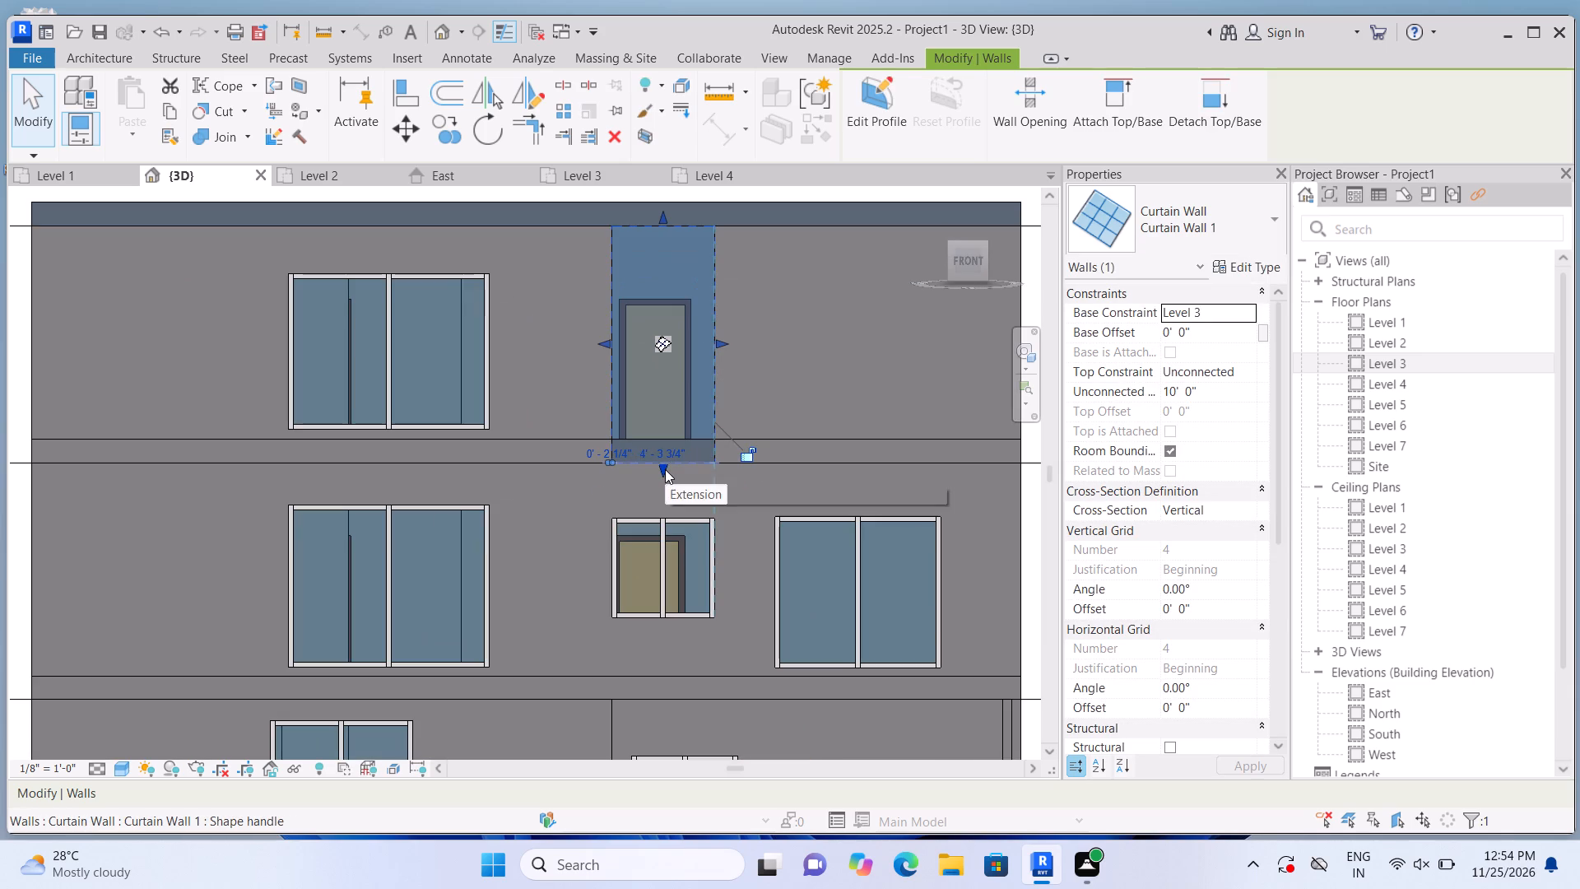
Shorten the narrower Level 3 curtain wall to a base offset of about 4'-0" and a height of about 4'-5".
drag(661, 466, 675, 407)
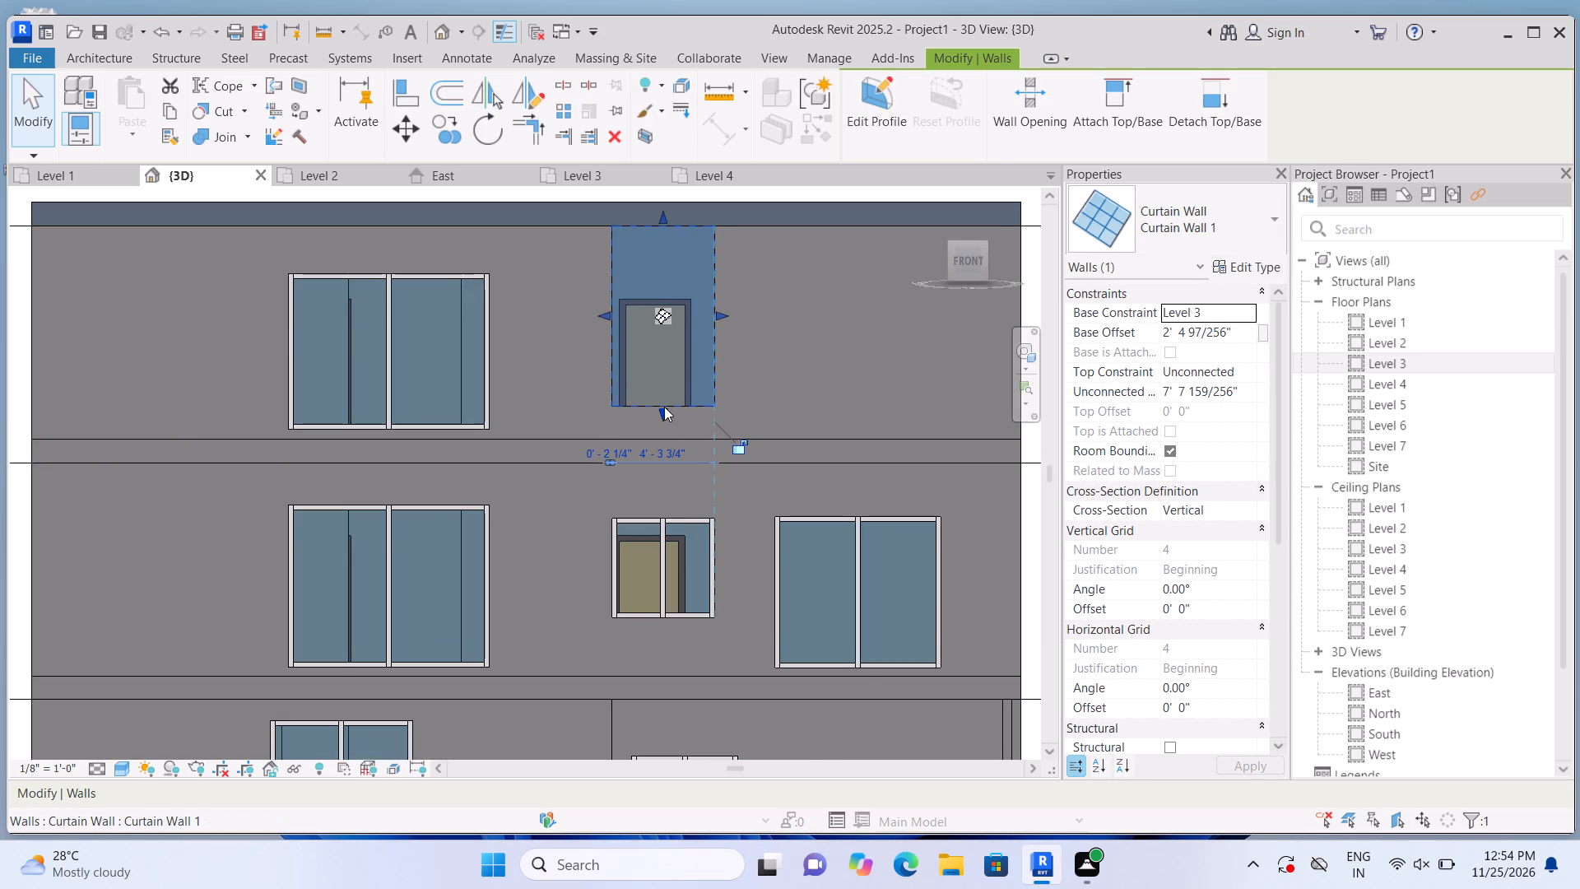
drag(661, 407, 669, 348)
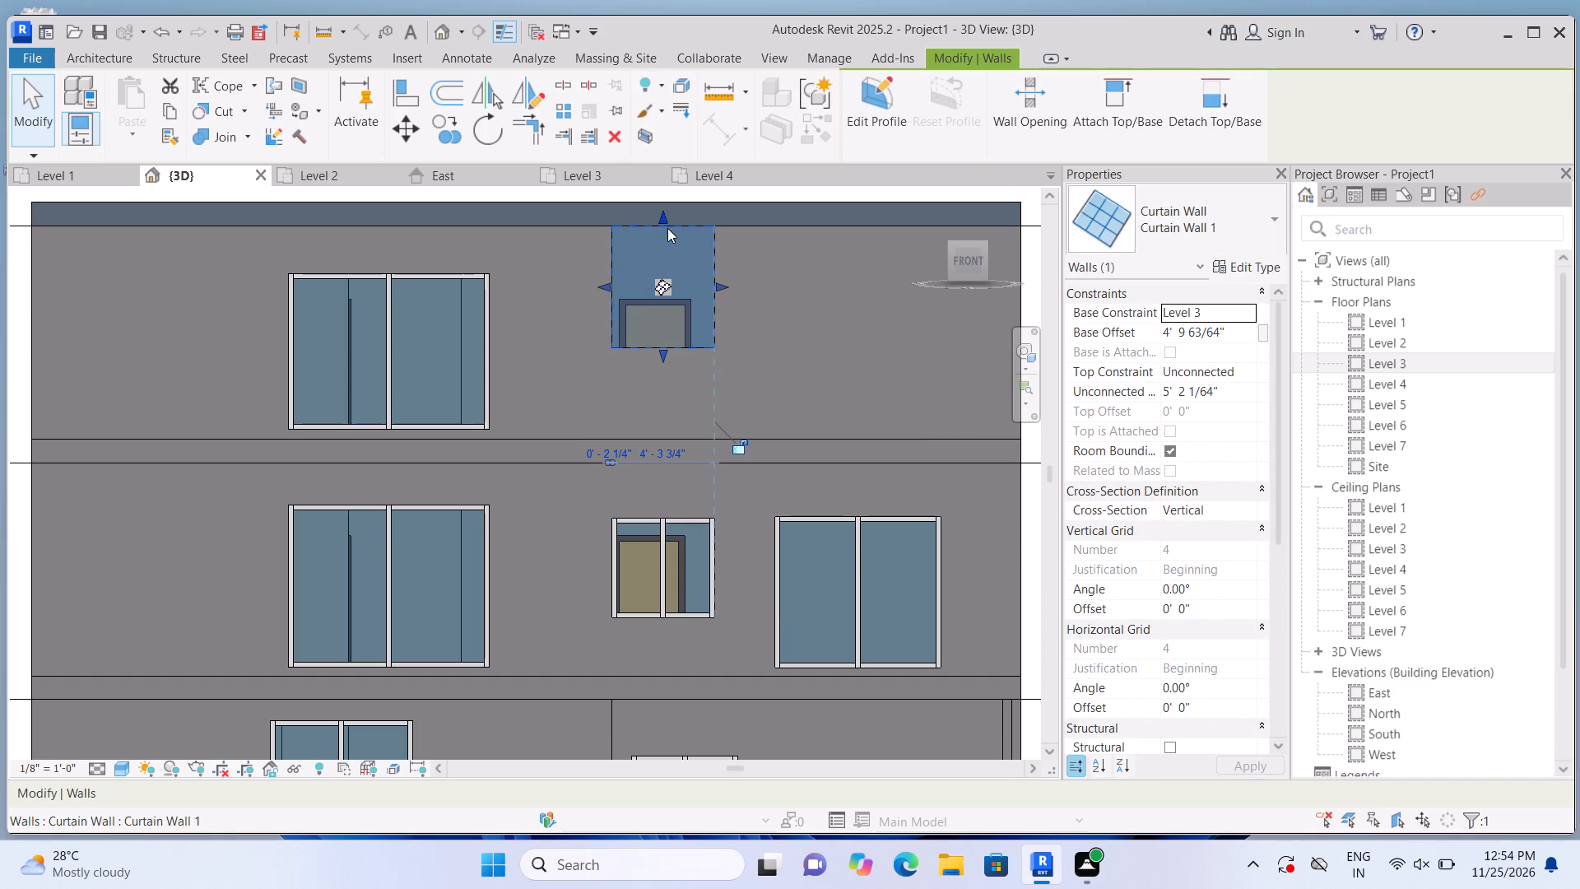
drag(662, 215, 668, 269)
click(668, 269)
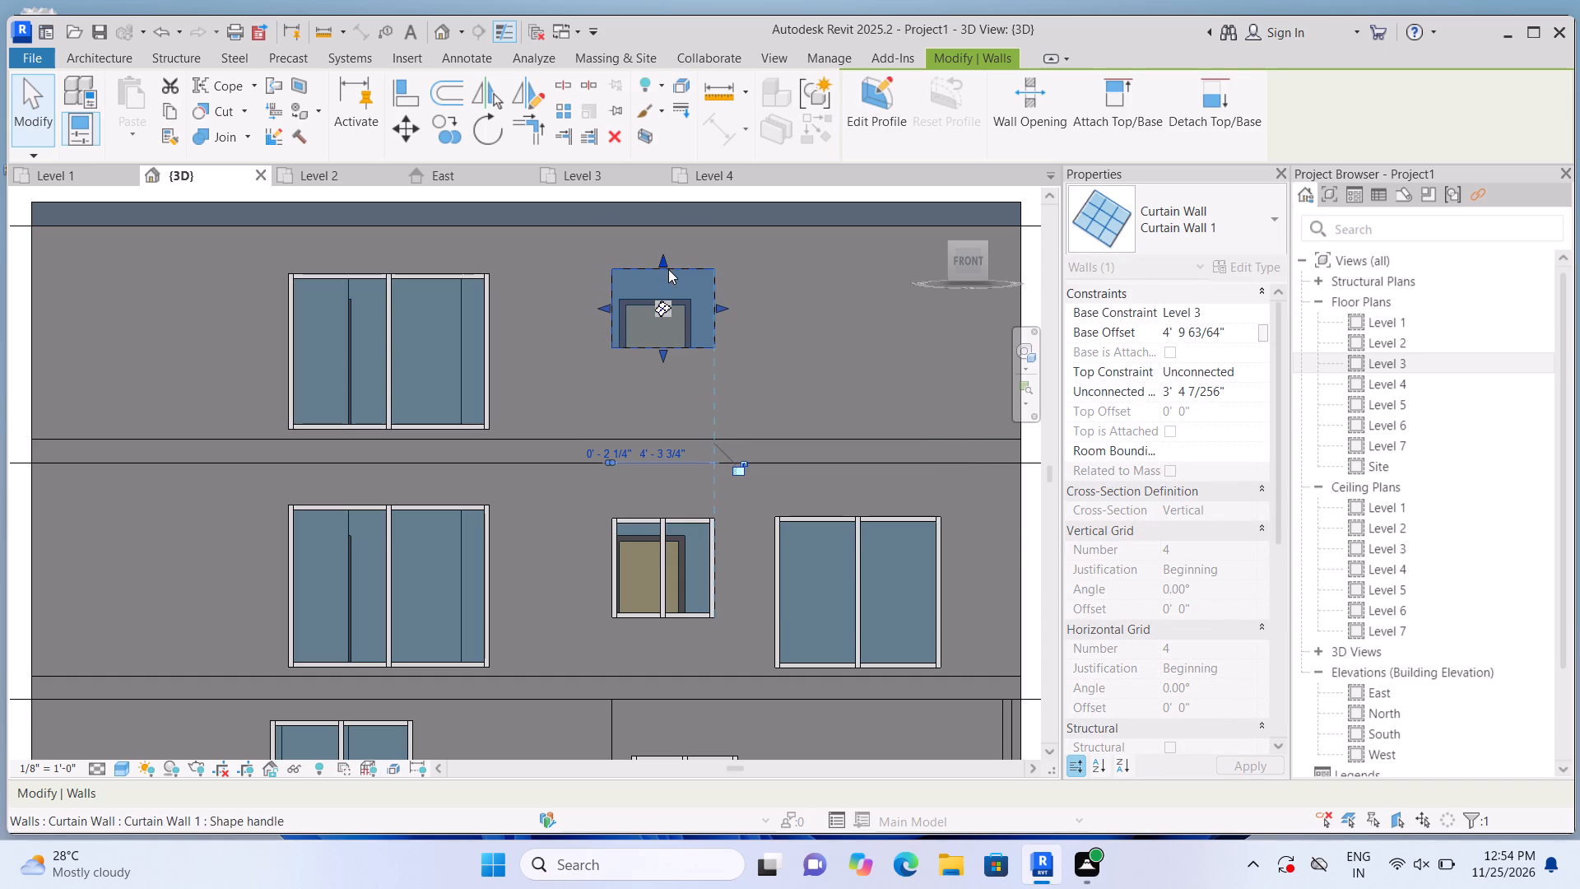
scroll(668, 272, up, 4)
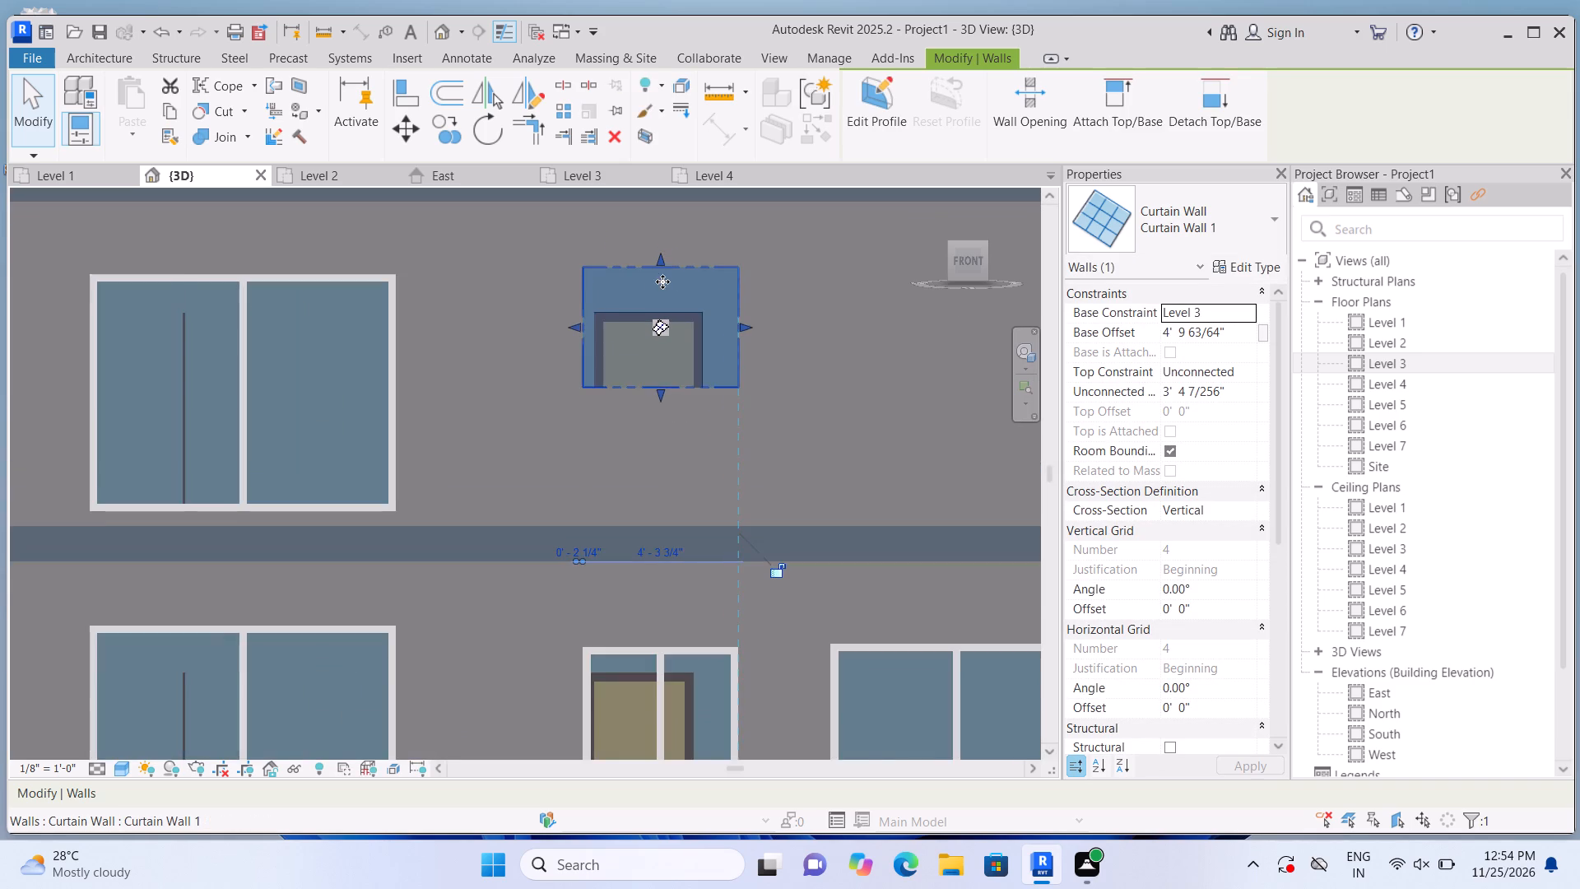
click(660, 254)
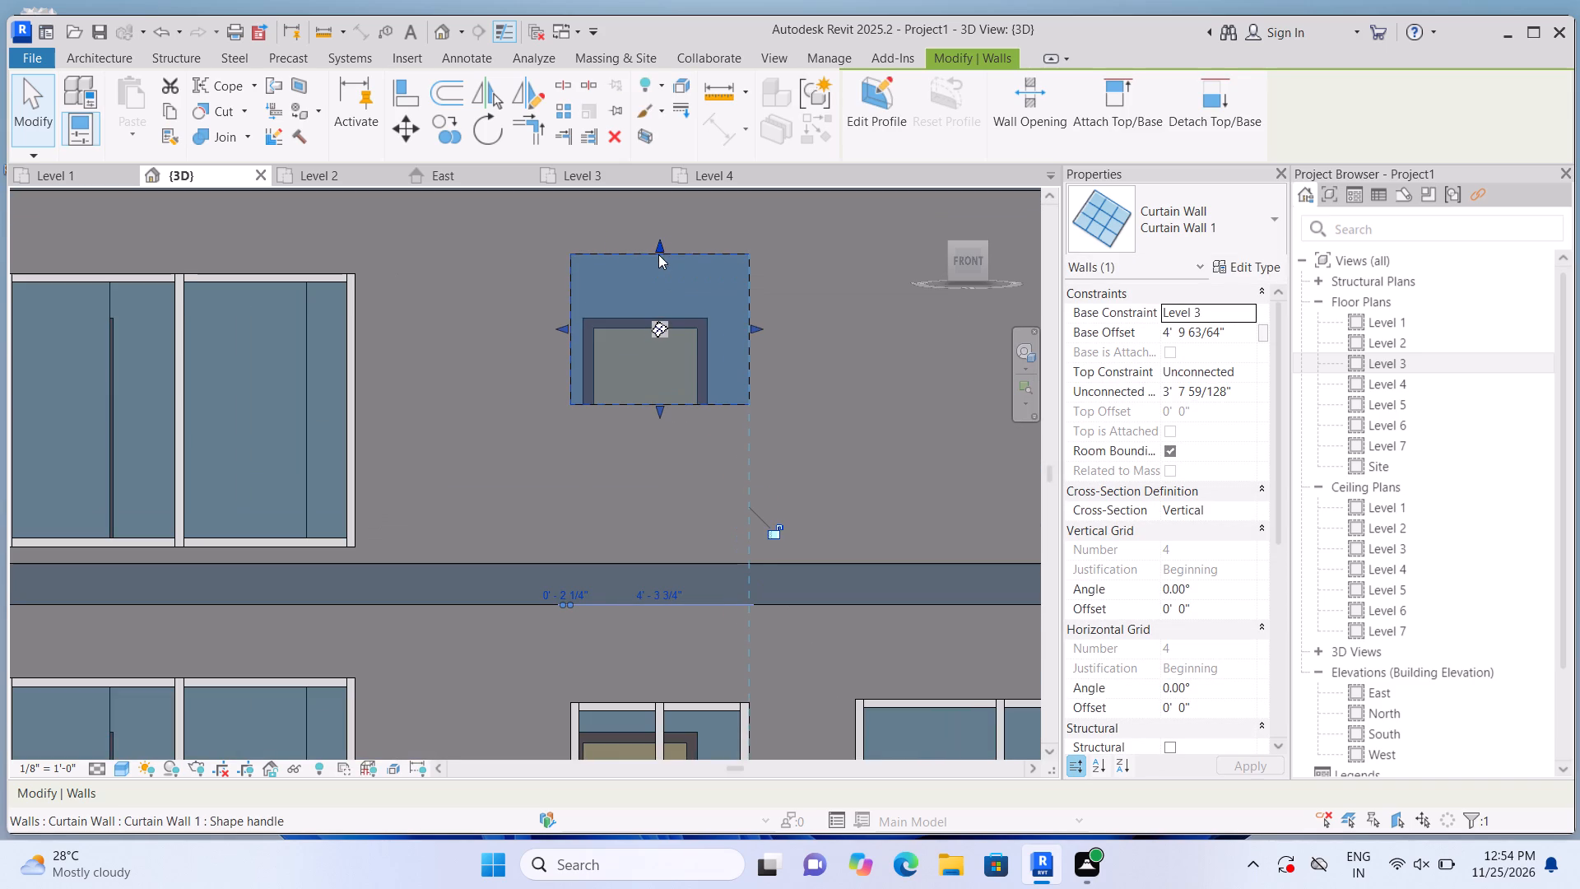
scroll(658, 254, down, 2)
scroll(660, 329, up, 1)
drag(660, 377, 663, 390)
scroll(663, 390, down, 1)
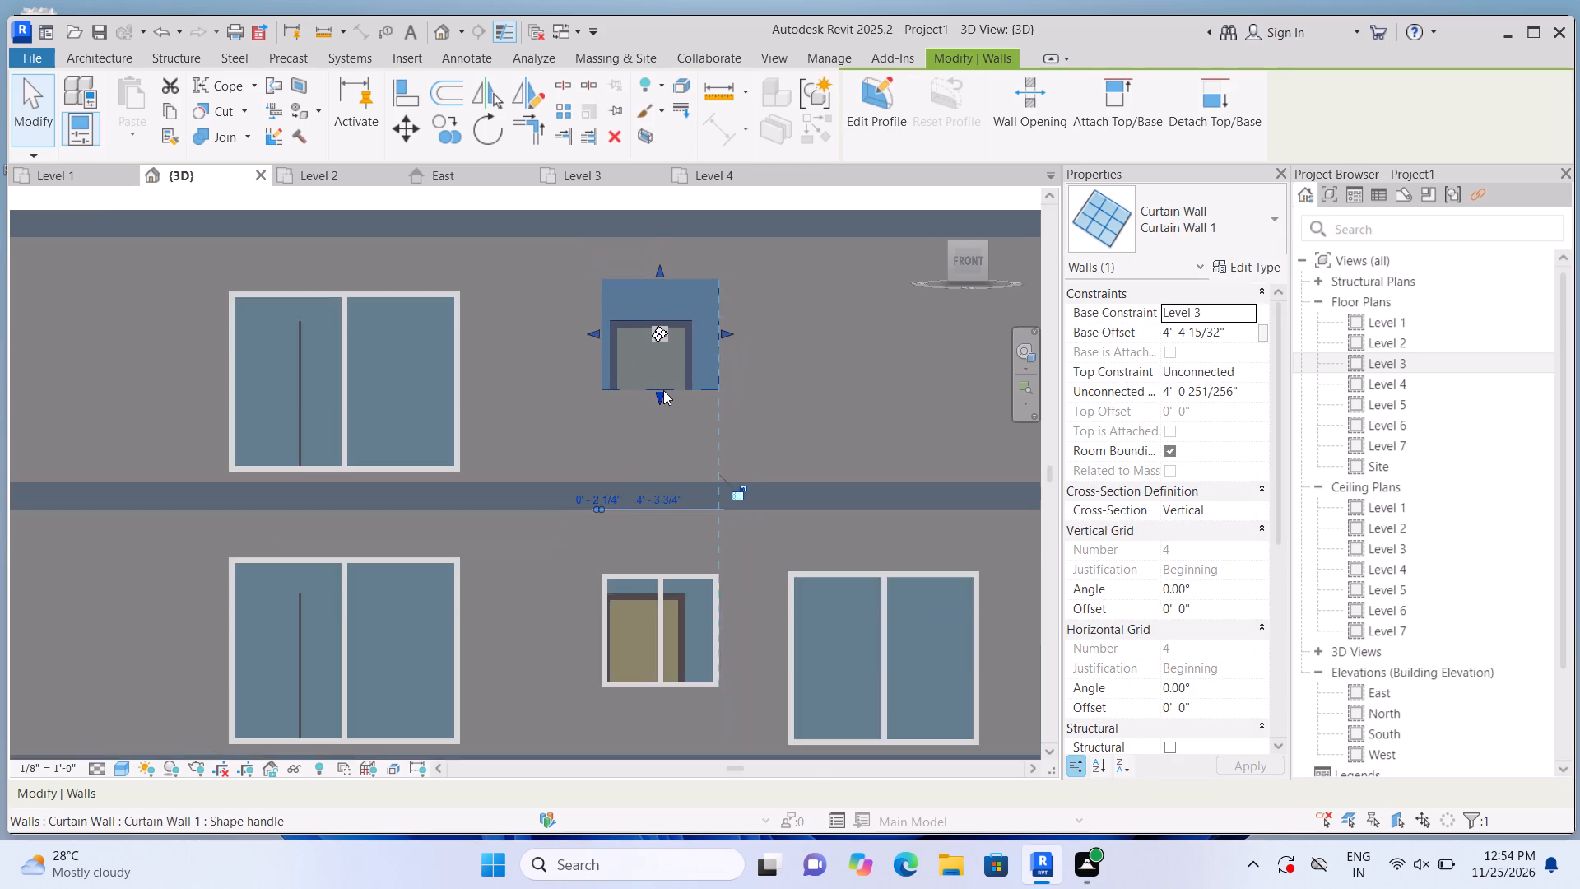
scroll(663, 390, down, 2)
click(735, 212)
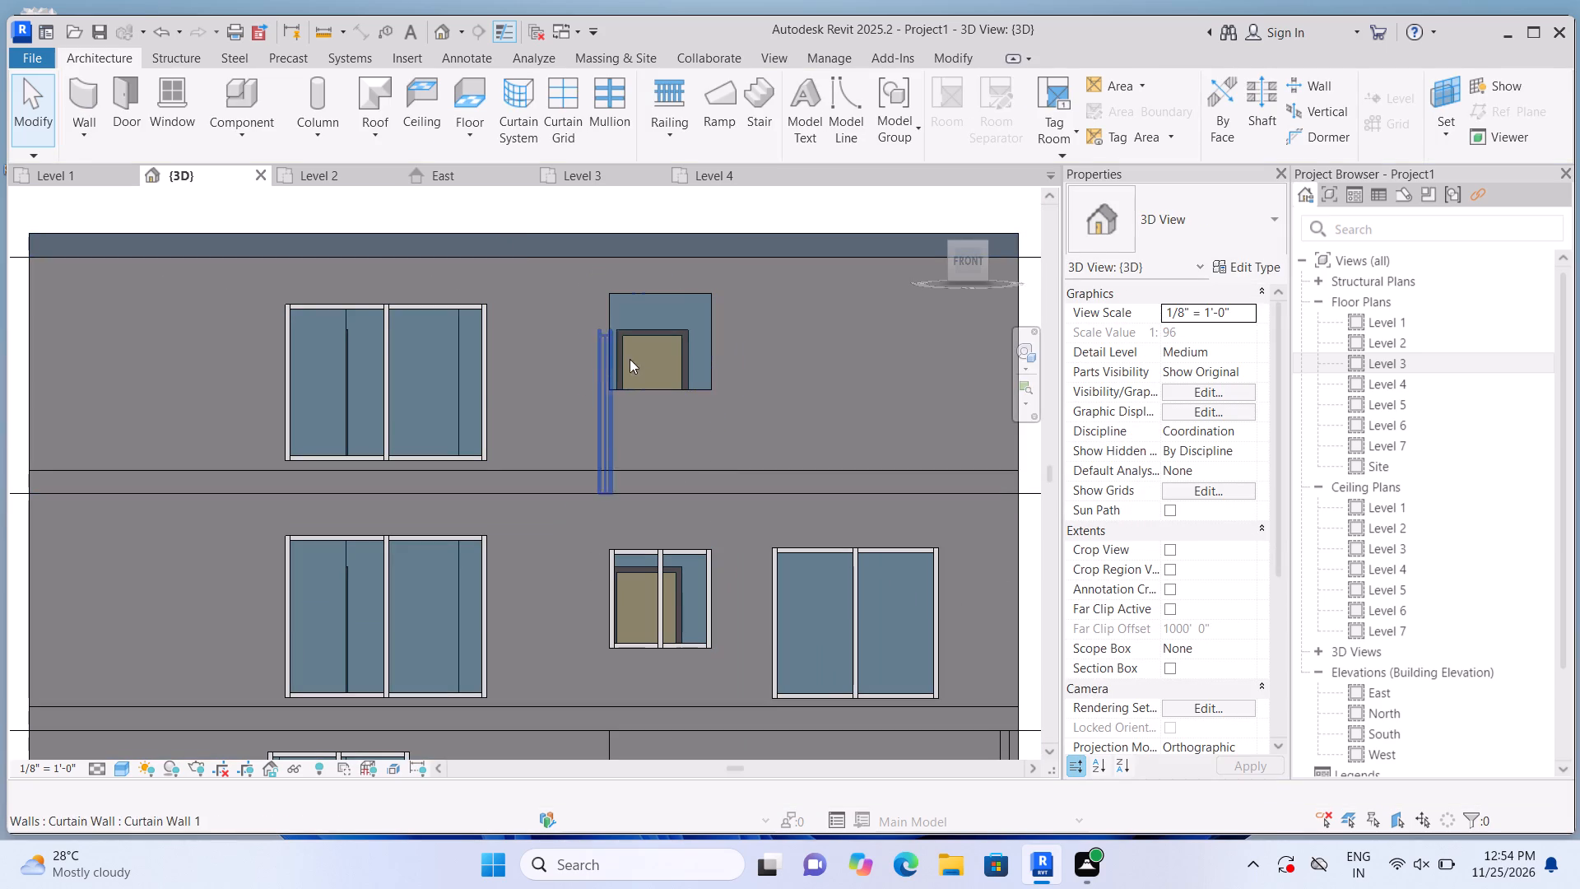
click(704, 341)
click(660, 398)
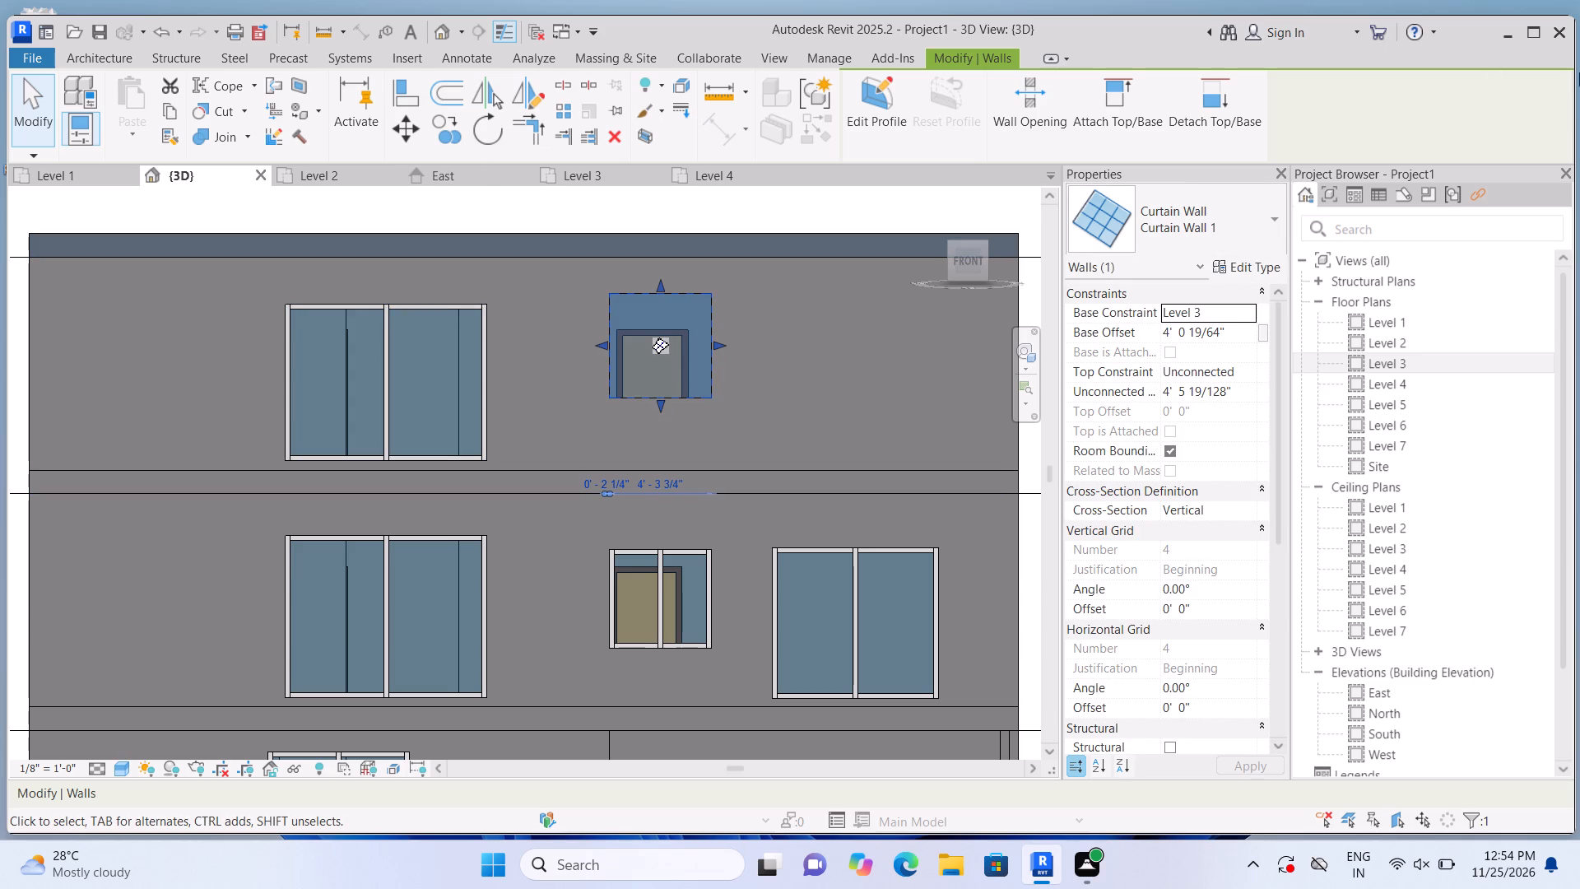
Add a vertical curtain grid line at the midpoint of the shortened narrow curtain wall, 2'-1 7/8" from each side.
click(80, 61)
click(561, 134)
scroll(643, 319, up, 2)
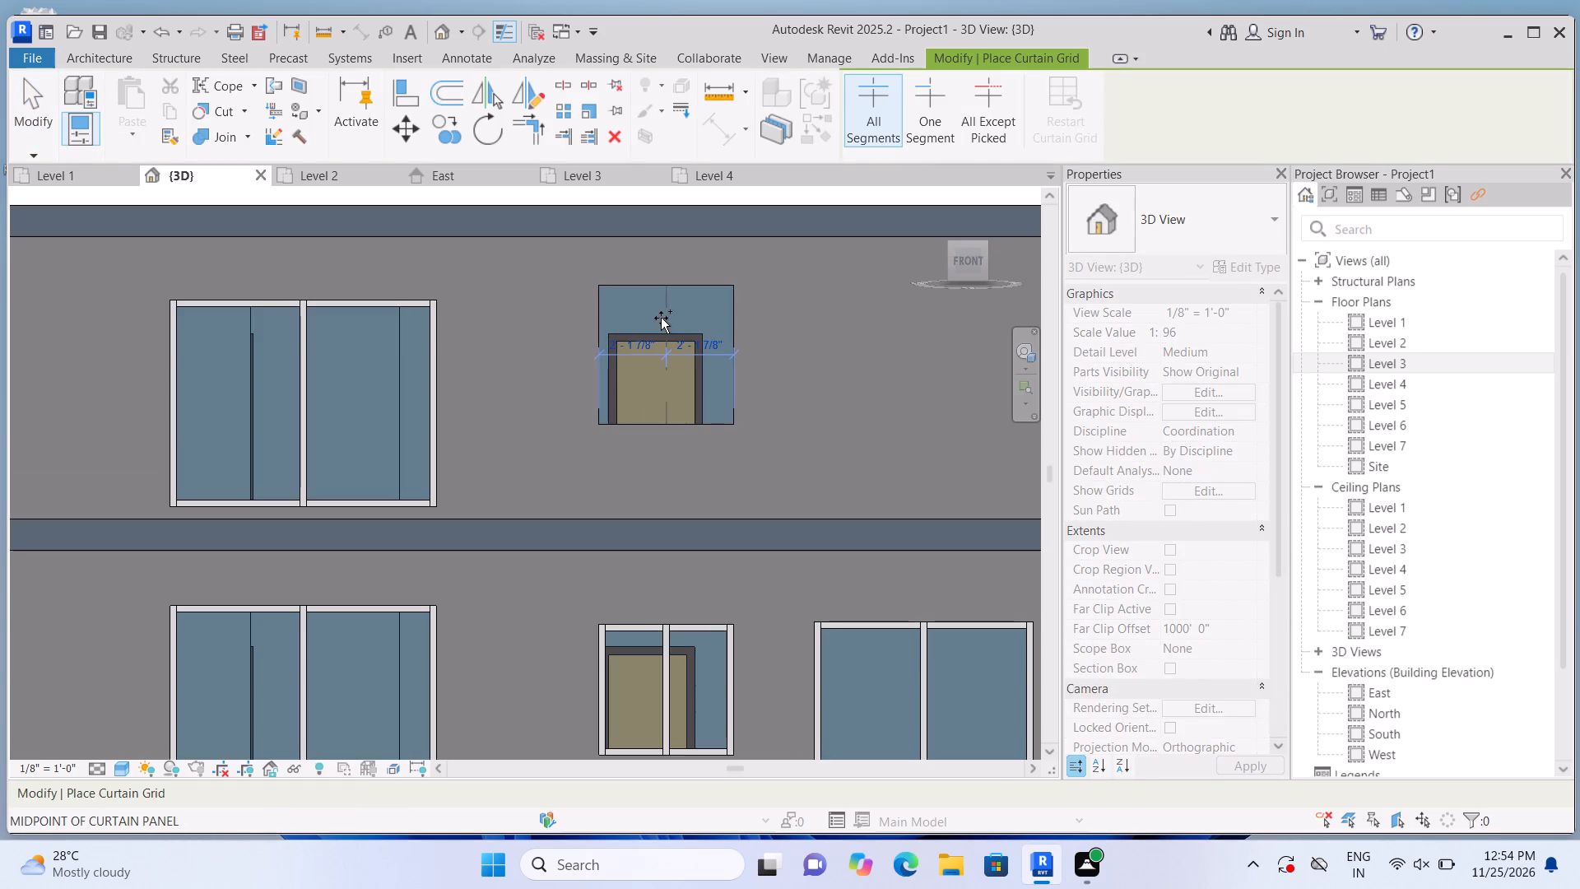
click(661, 318)
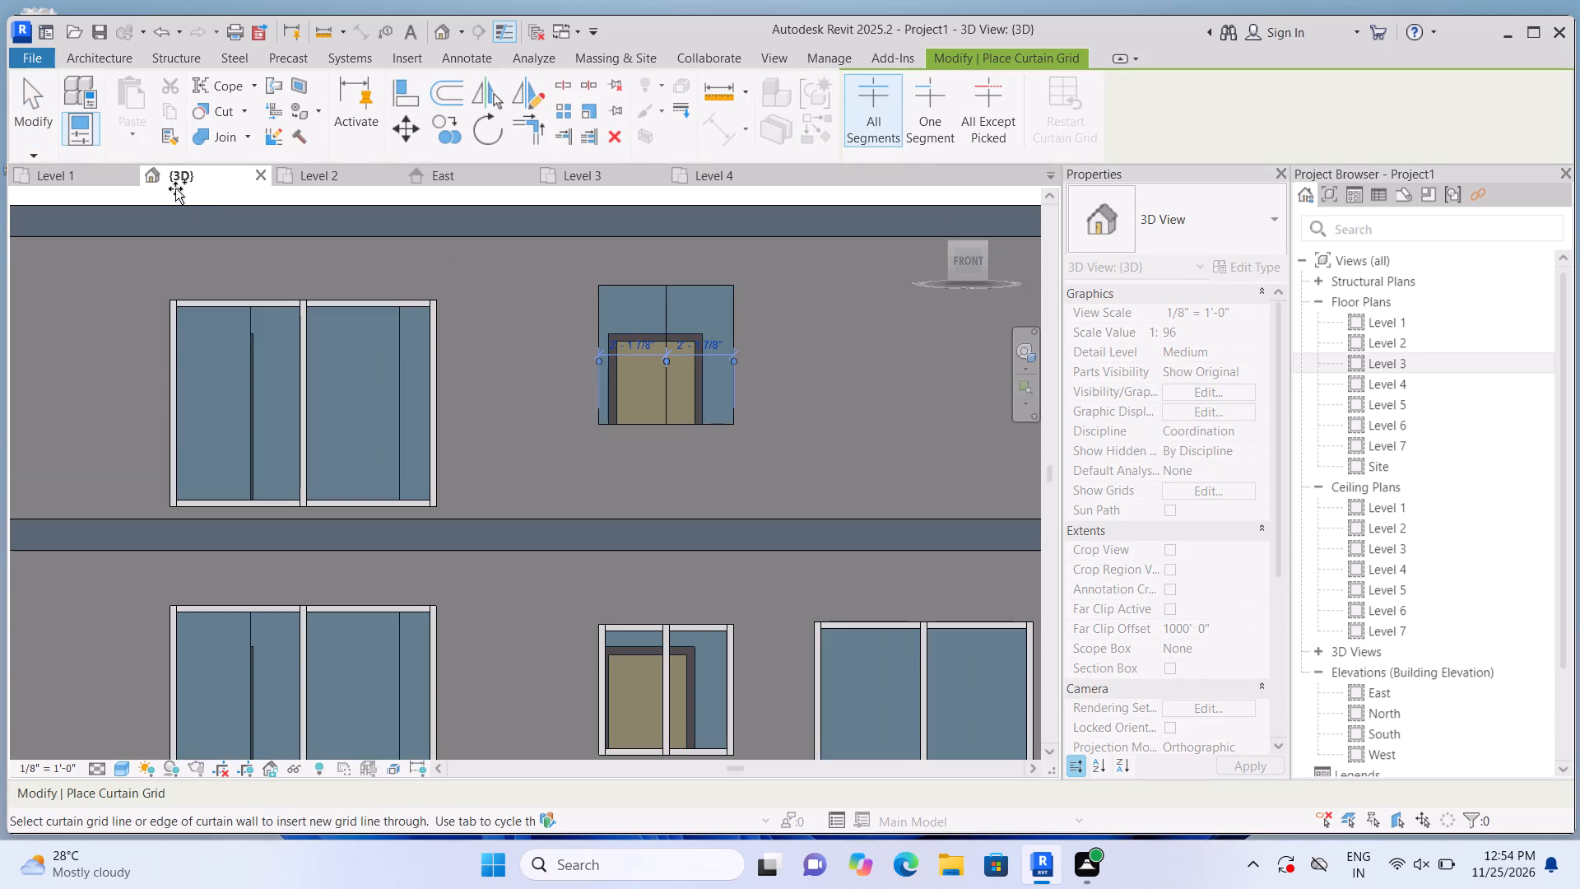
Place 2.5" x 5" rectangular mullions on the narrow curtain wall's central grid line and all four edges.
click(100, 61)
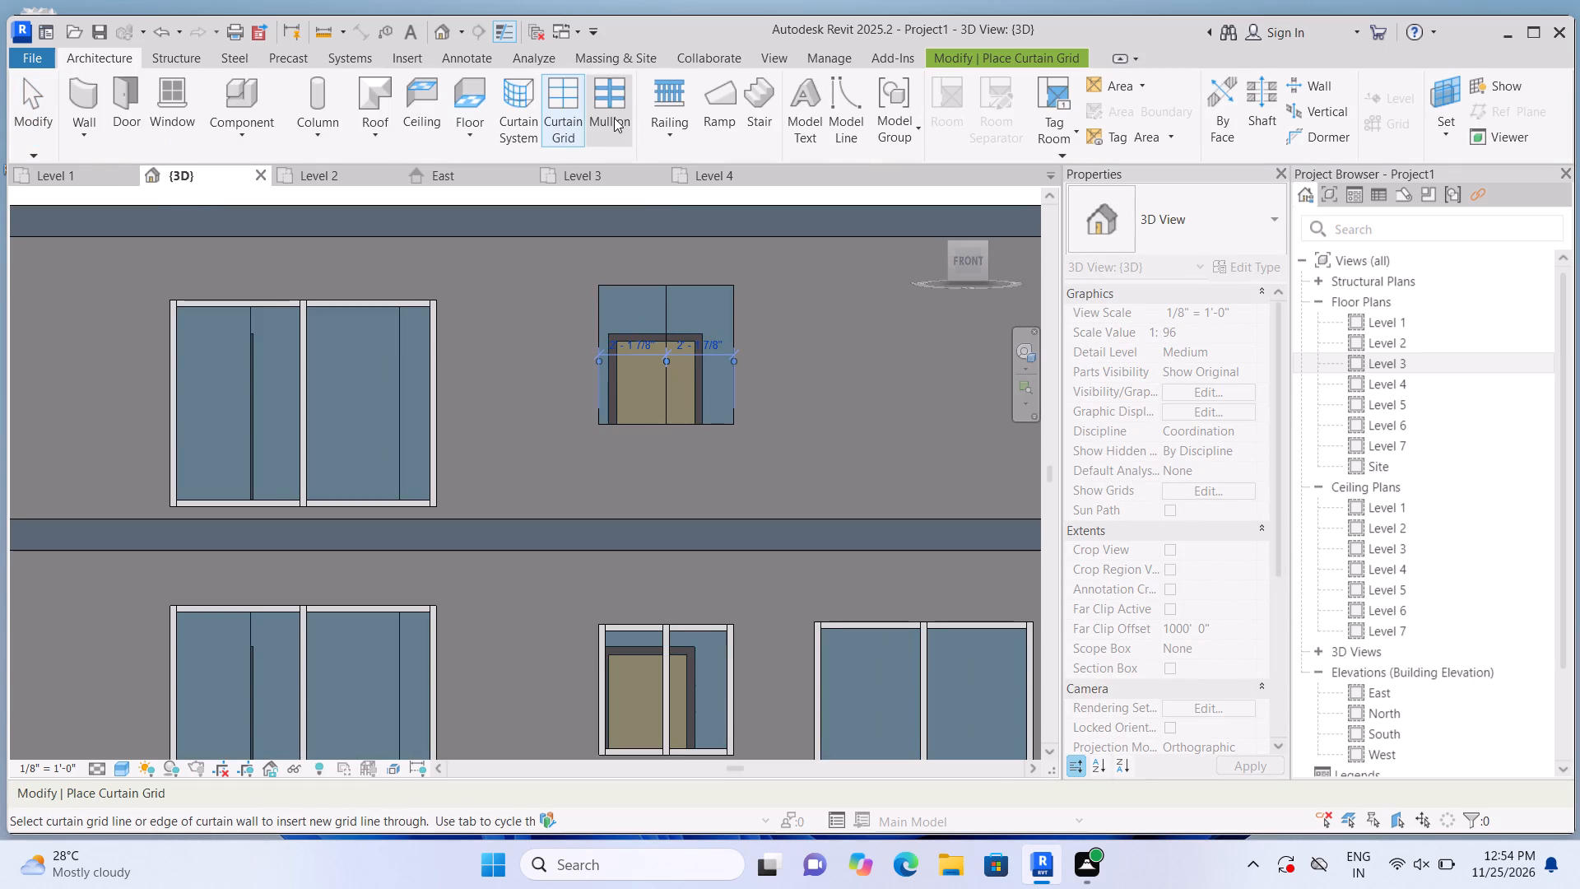
click(614, 118)
click(662, 315)
click(678, 292)
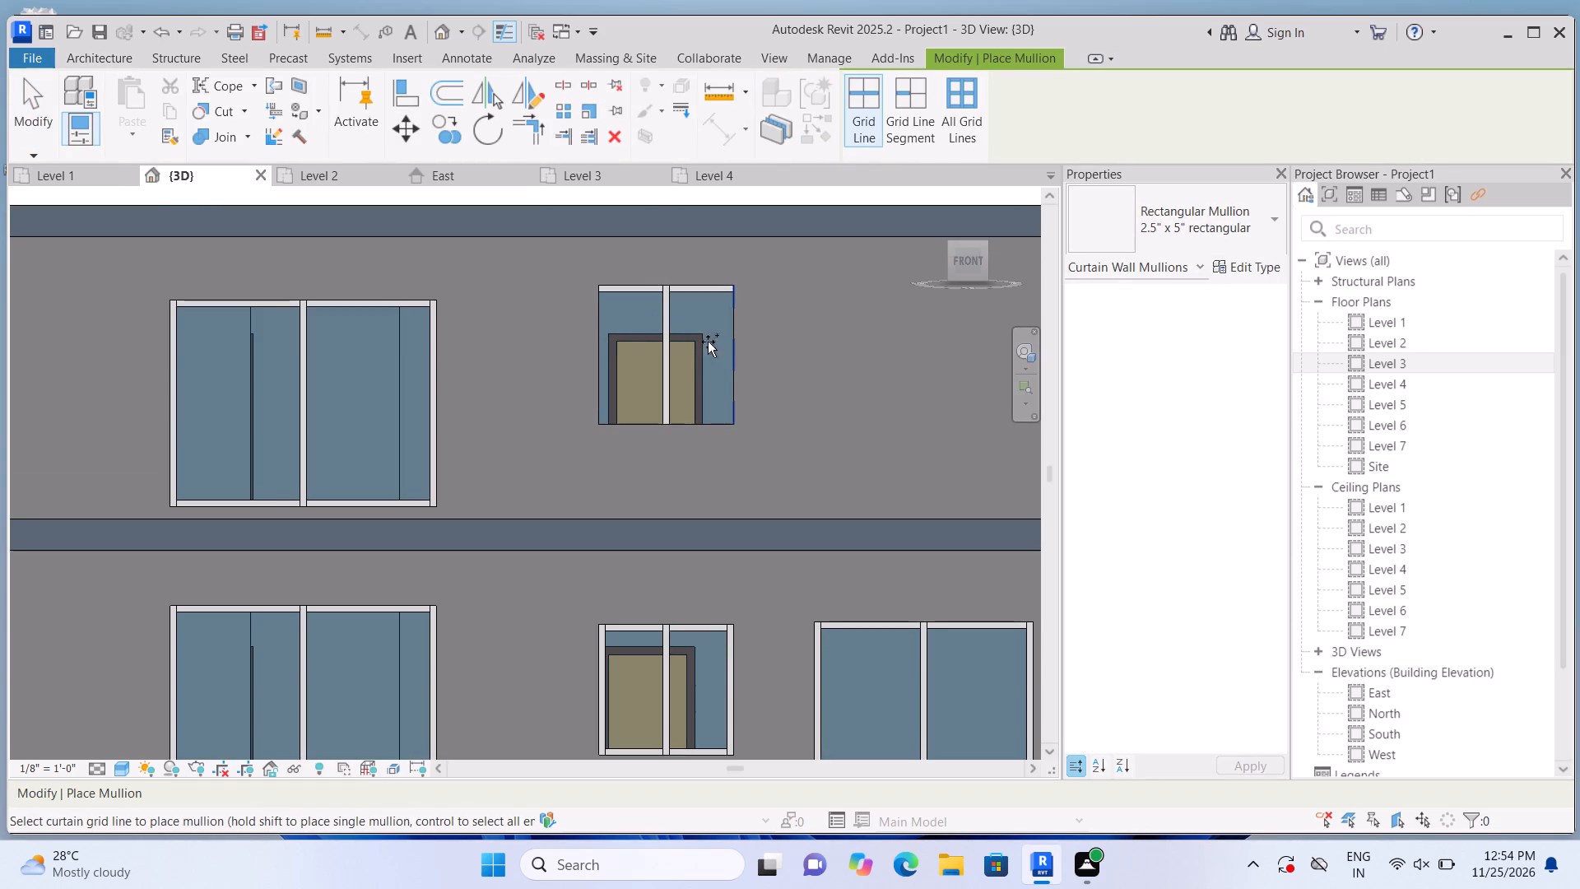
click(712, 350)
click(703, 413)
click(607, 371)
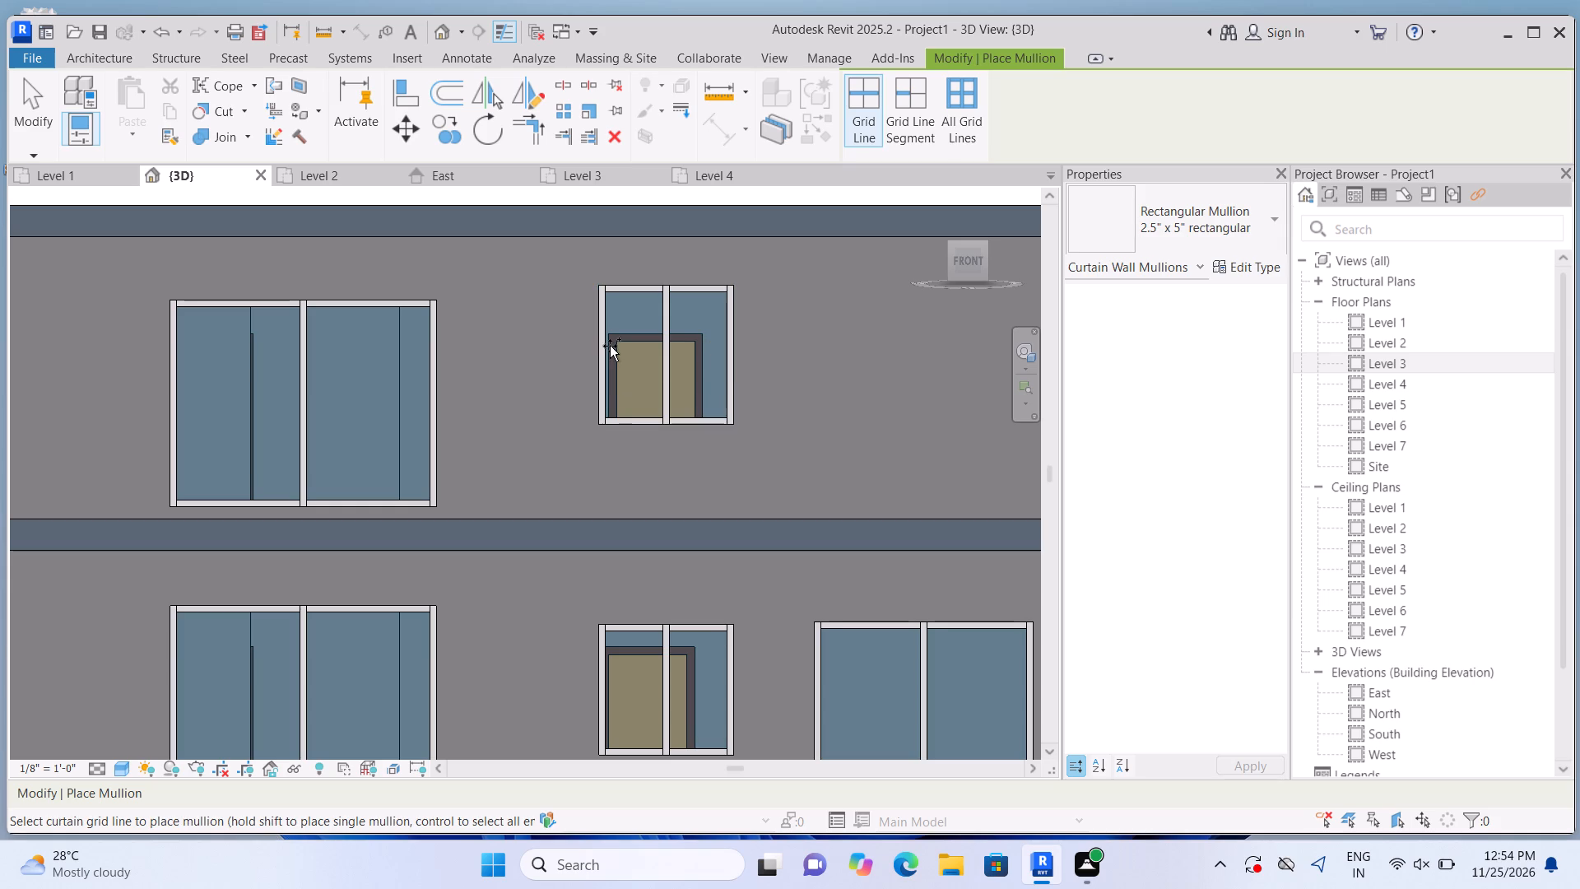
scroll(610, 343, down, 1)
key(Escape)
Look over the whole front facade, comparing the window layout across all three storeys.
scroll(611, 334, down, 3)
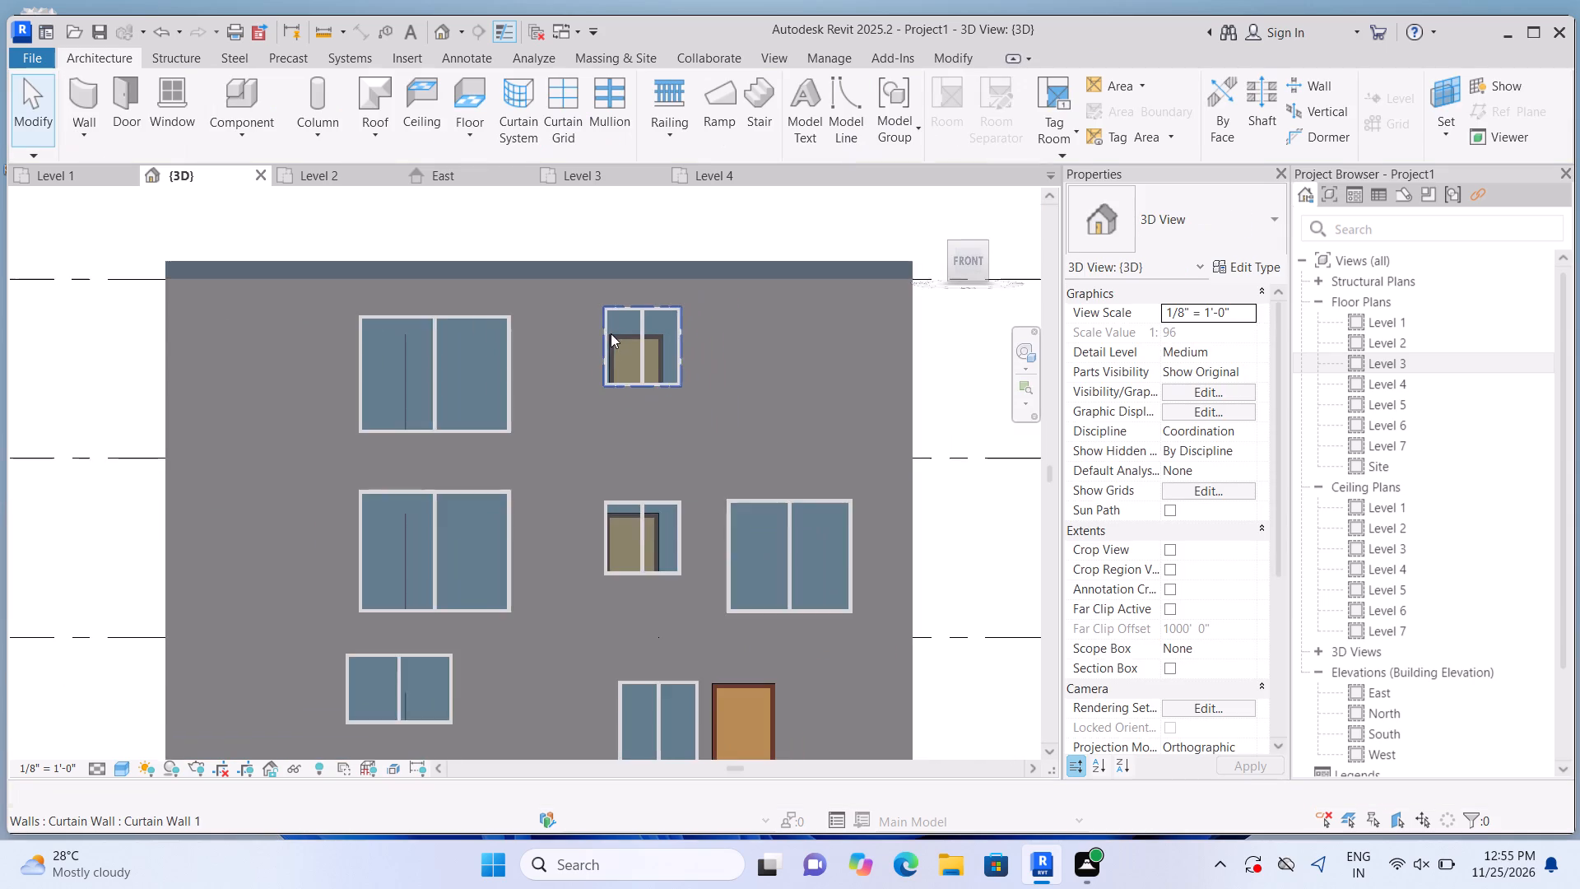
middle_drag(547, 394, 606, 394)
scroll(524, 391, up, 1)
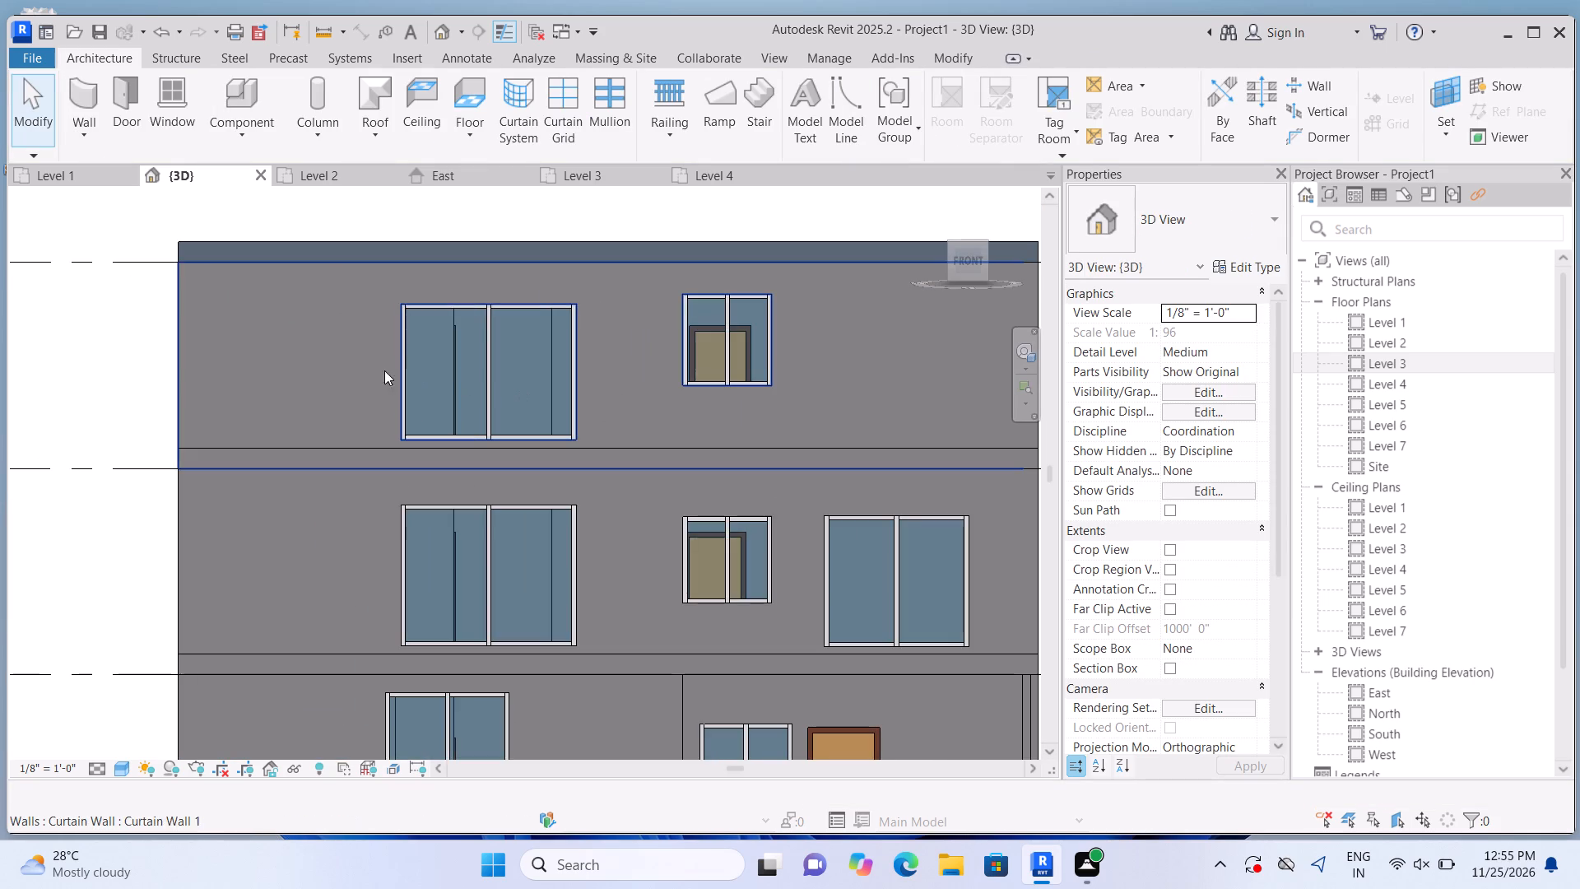
scroll(383, 365, down, 2)
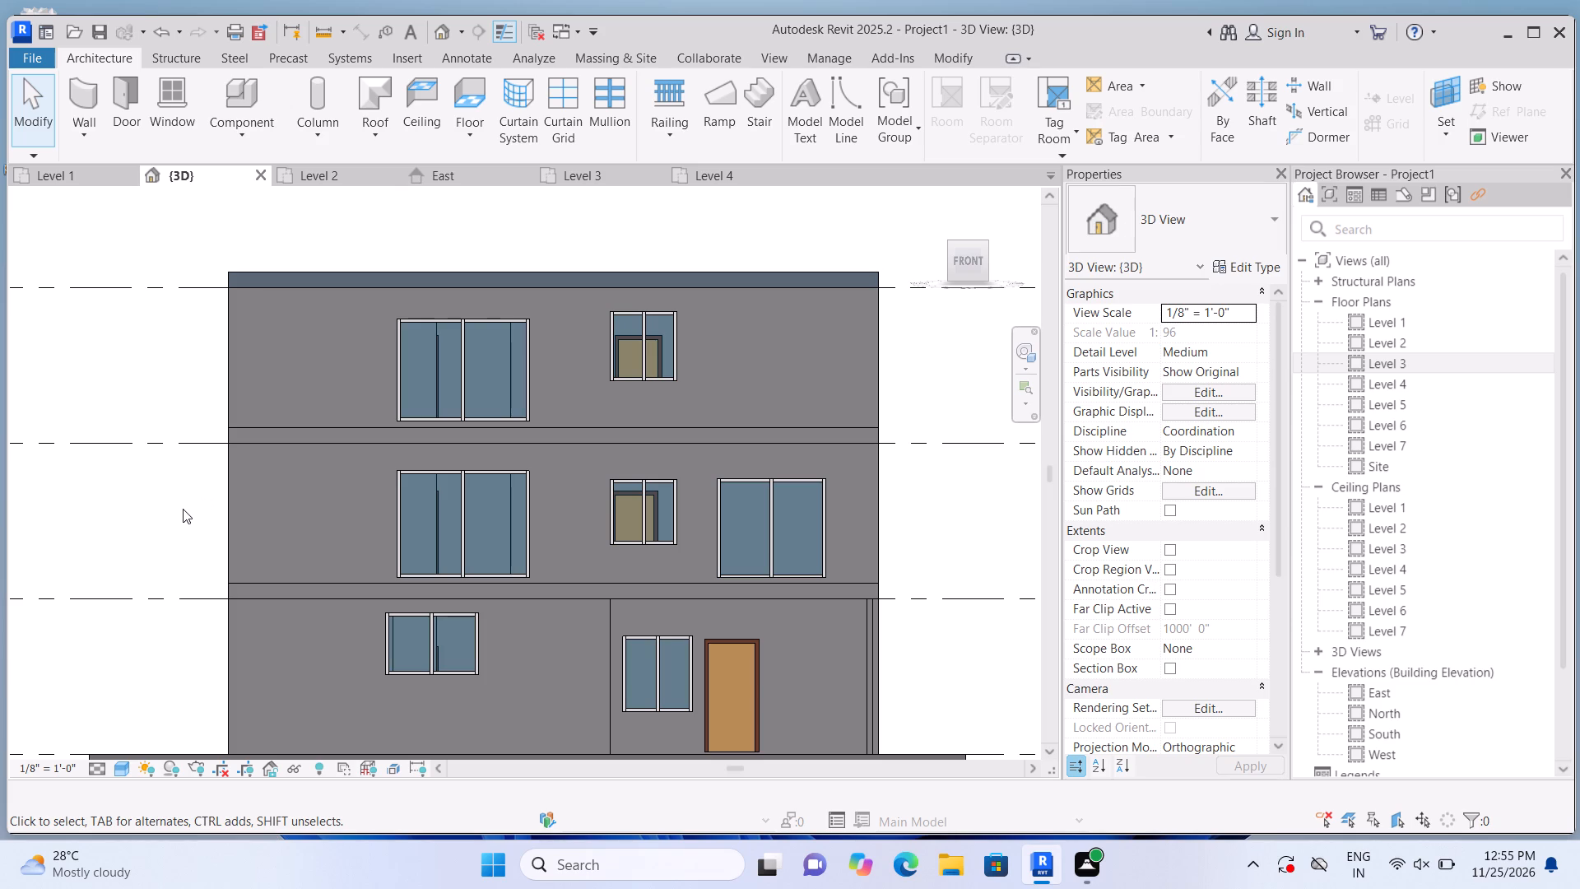
scroll(273, 458, down, 5)
scroll(337, 482, down, 3)
scroll(335, 529, up, 6)
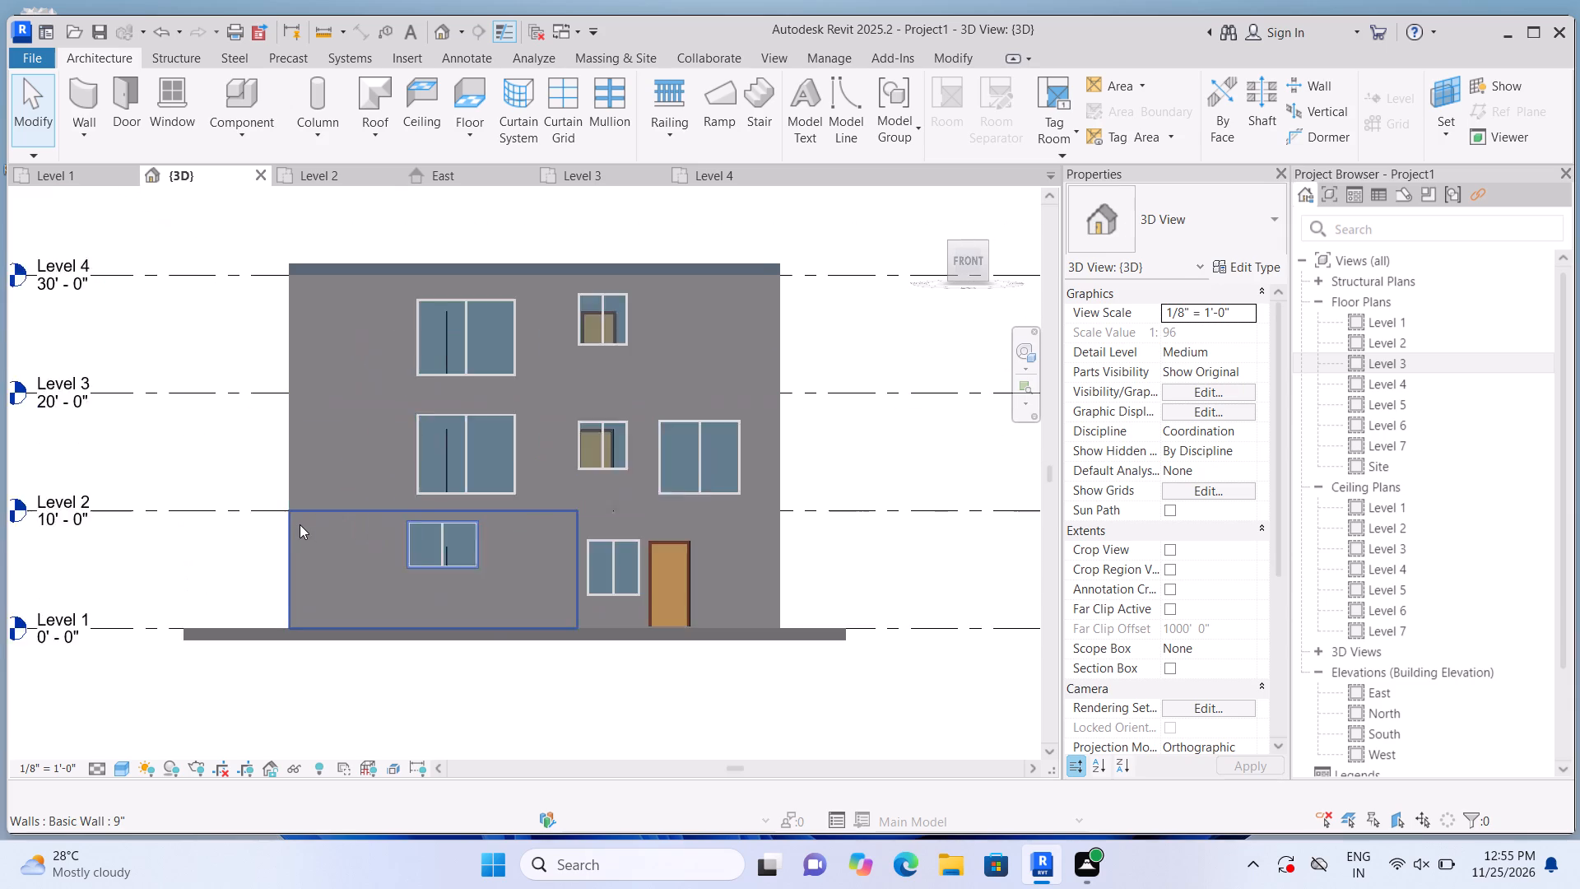
scroll(300, 524, up, 1)
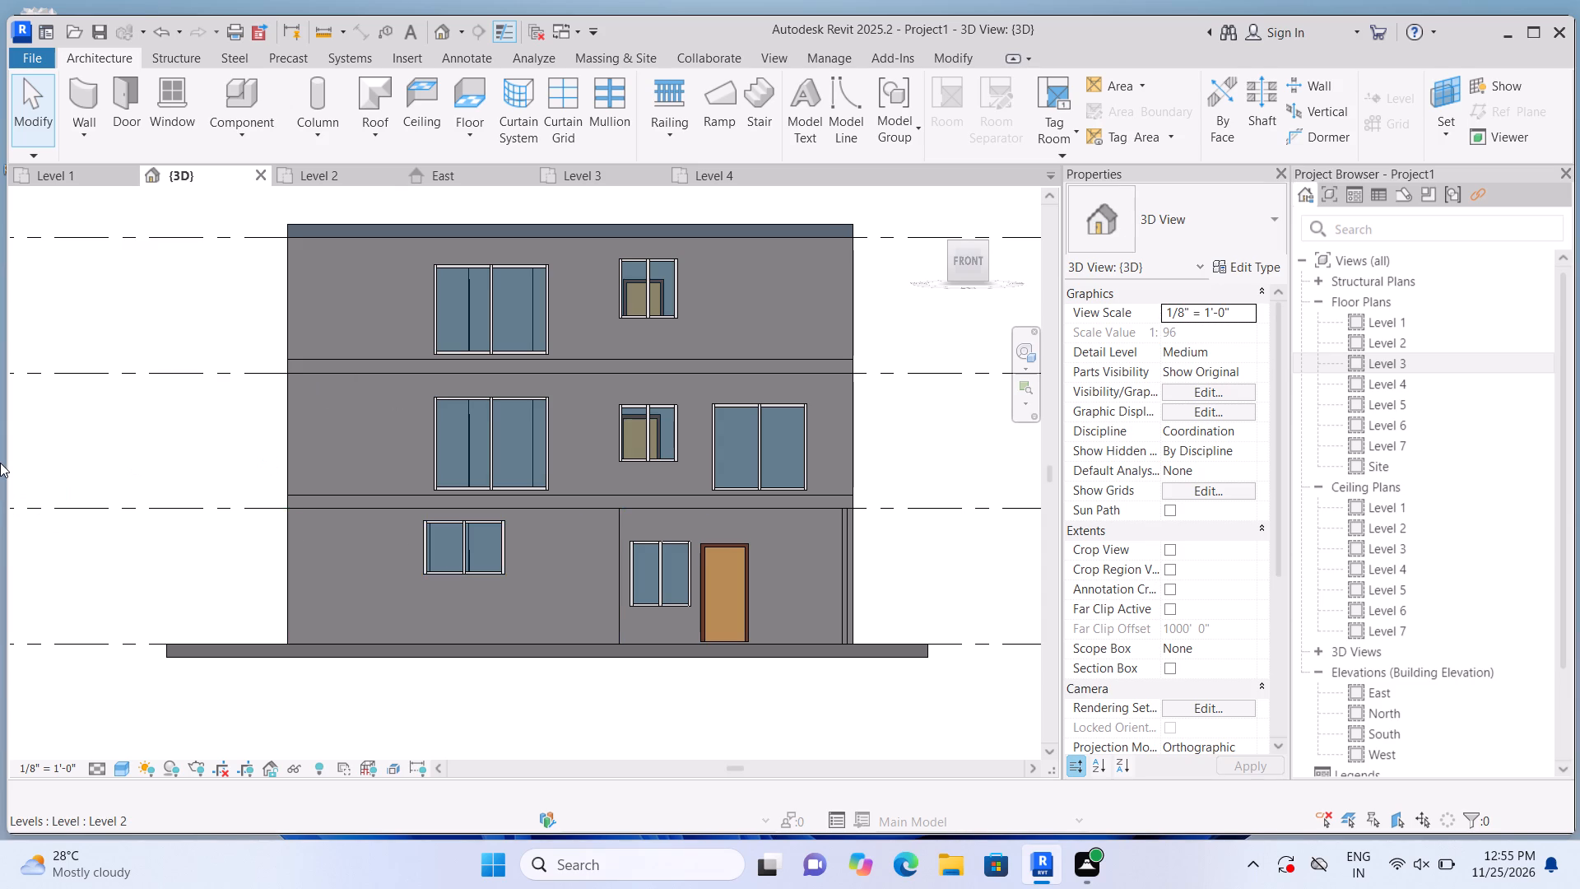
Start a new in-place component in the Generic Models category.
click(236, 136)
click(260, 205)
scroll(773, 305, down, 8)
scroll(776, 335, up, 2)
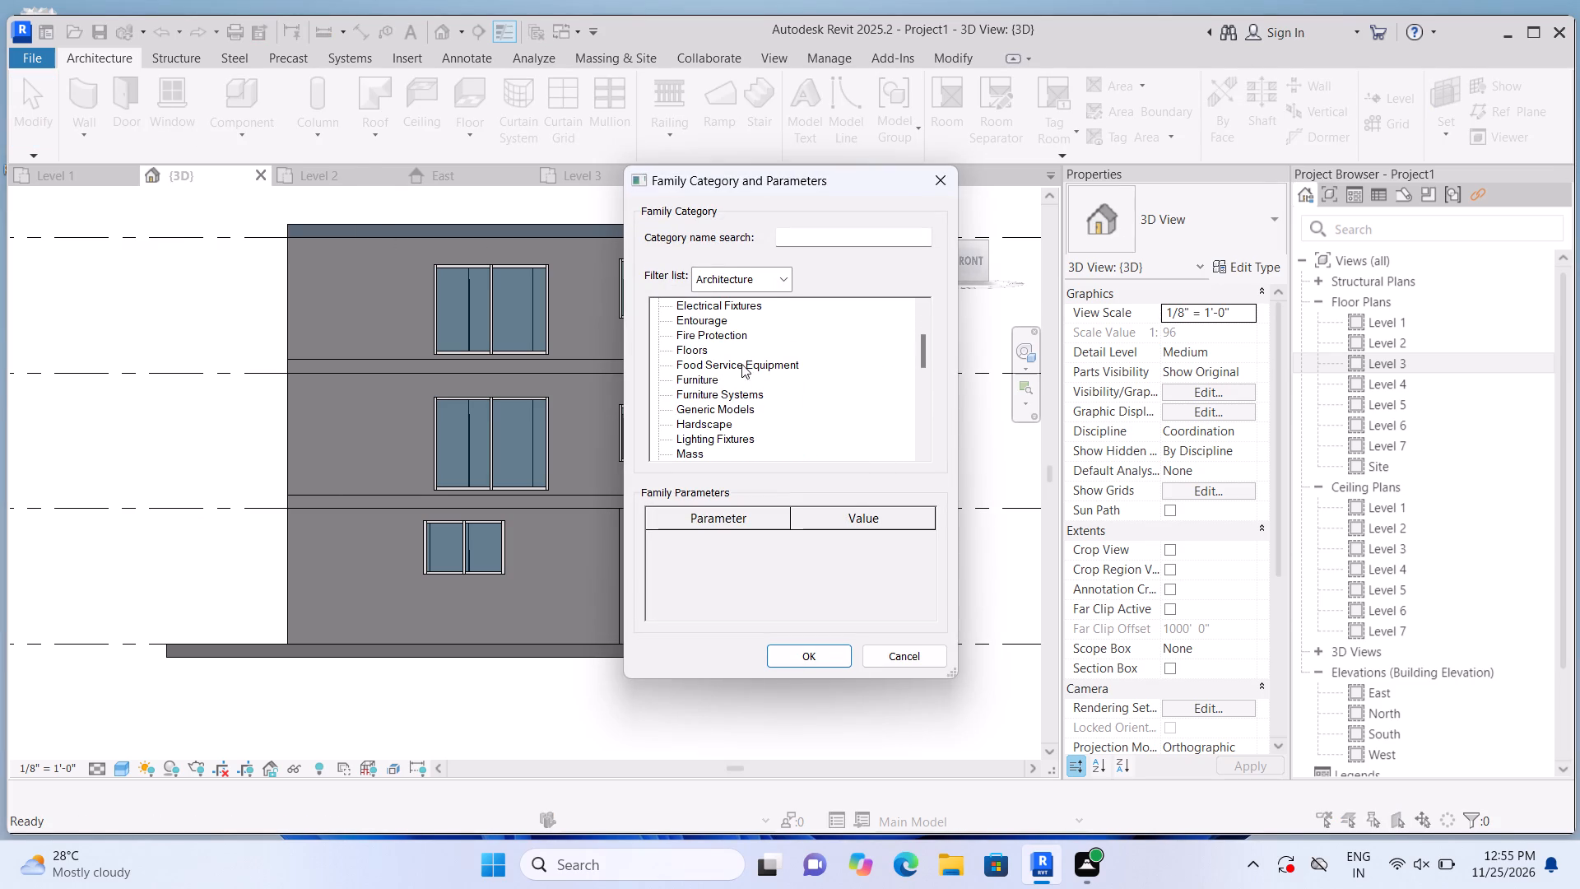
click(741, 406)
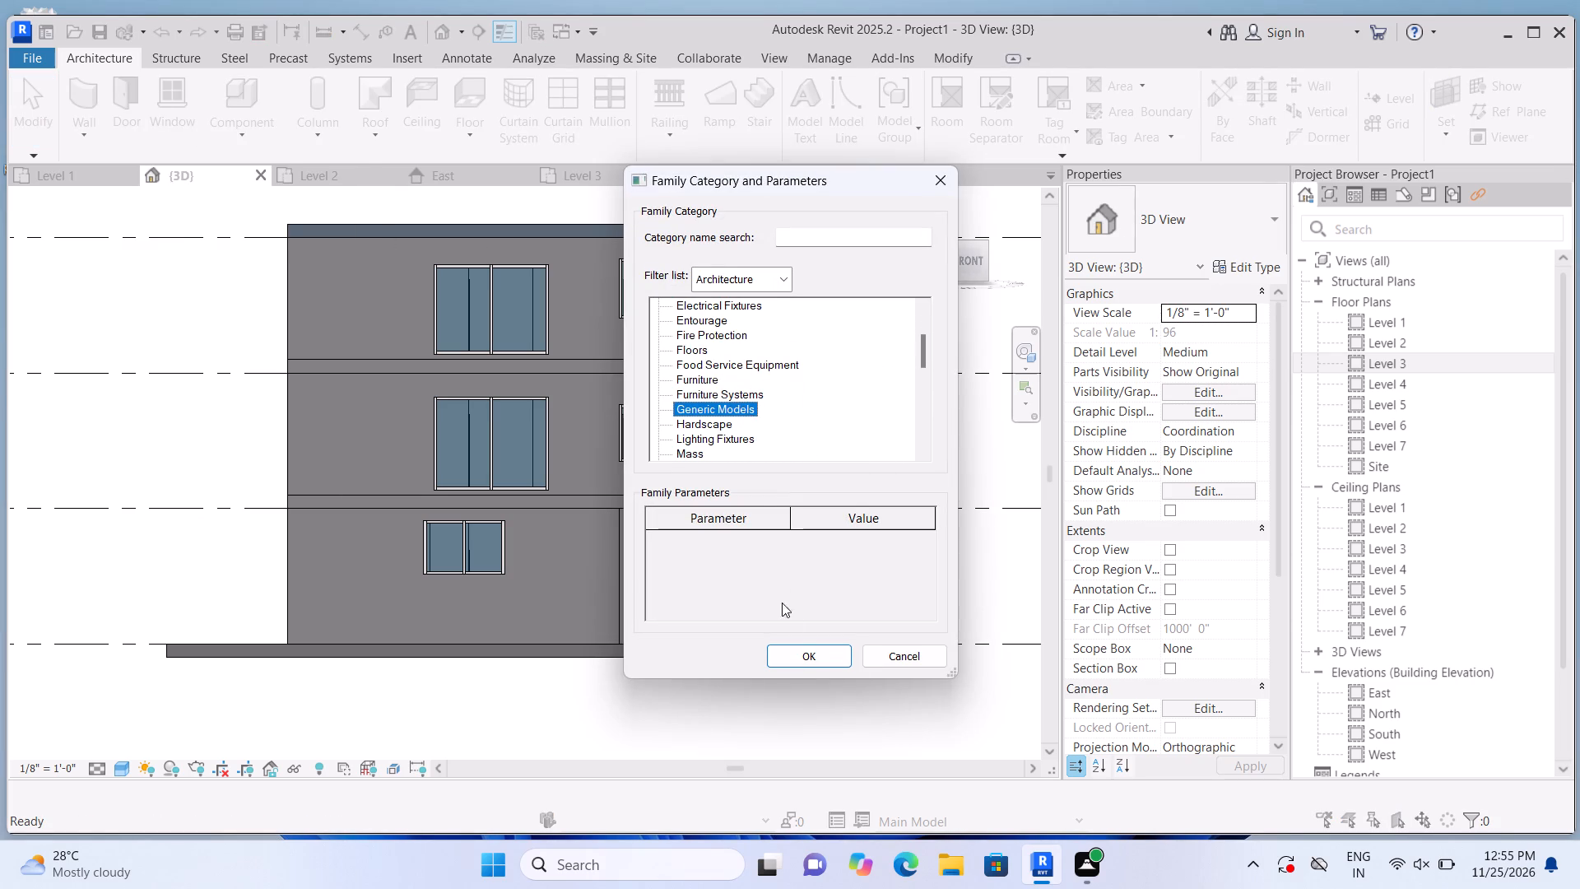
click(806, 655)
click(829, 462)
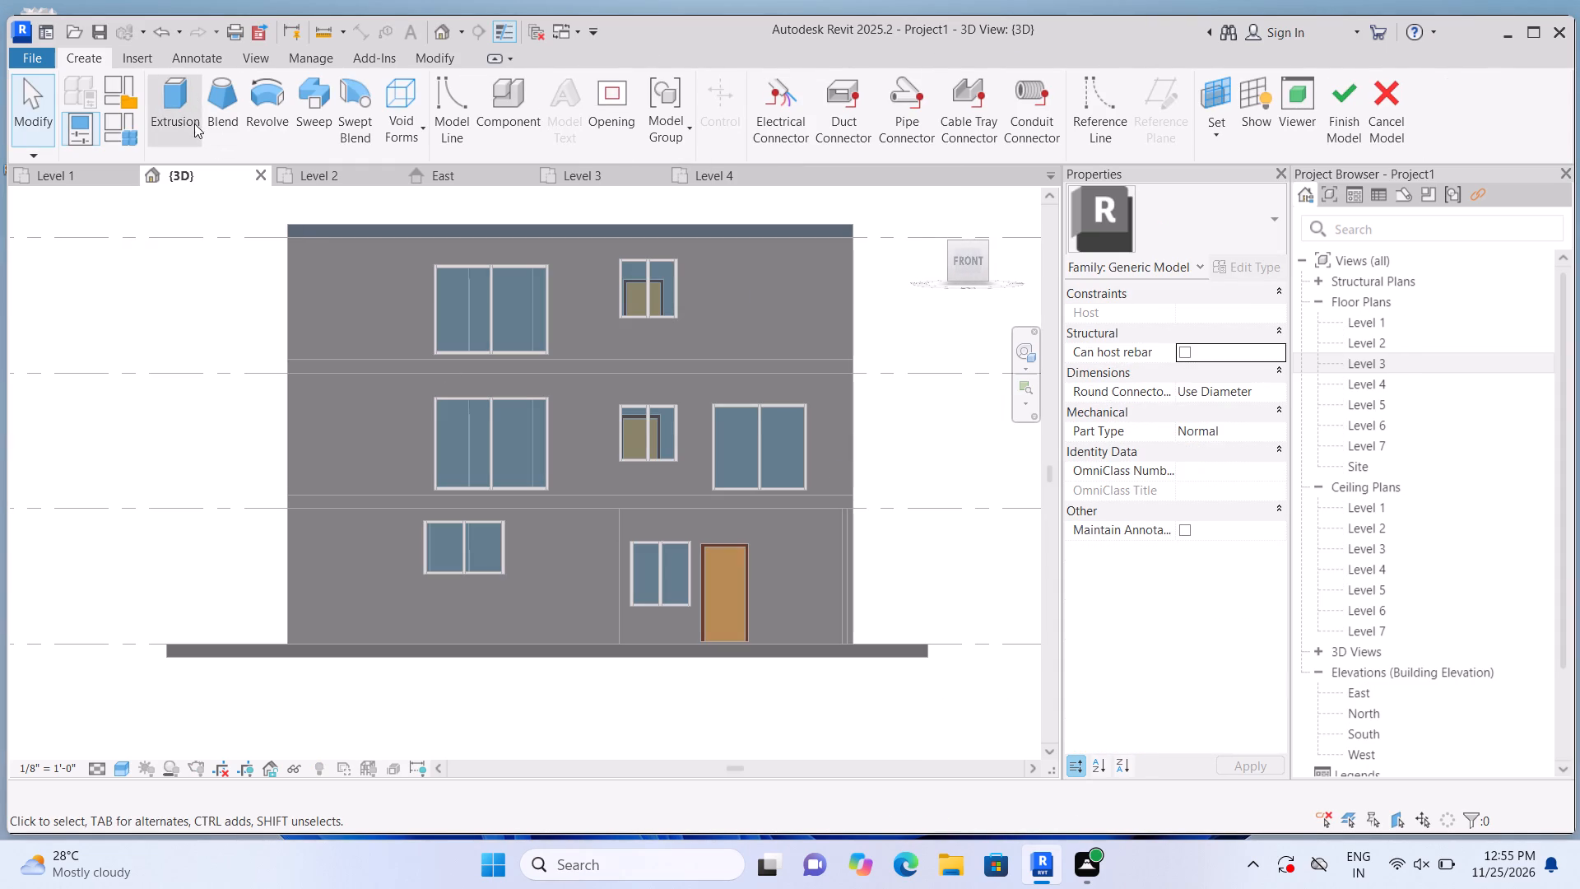
Start an extrusion on the ground-floor front wall face and sketch a rectangle about 3'-10" wide and 31'-0" high at the facade's left end.
click(194, 123)
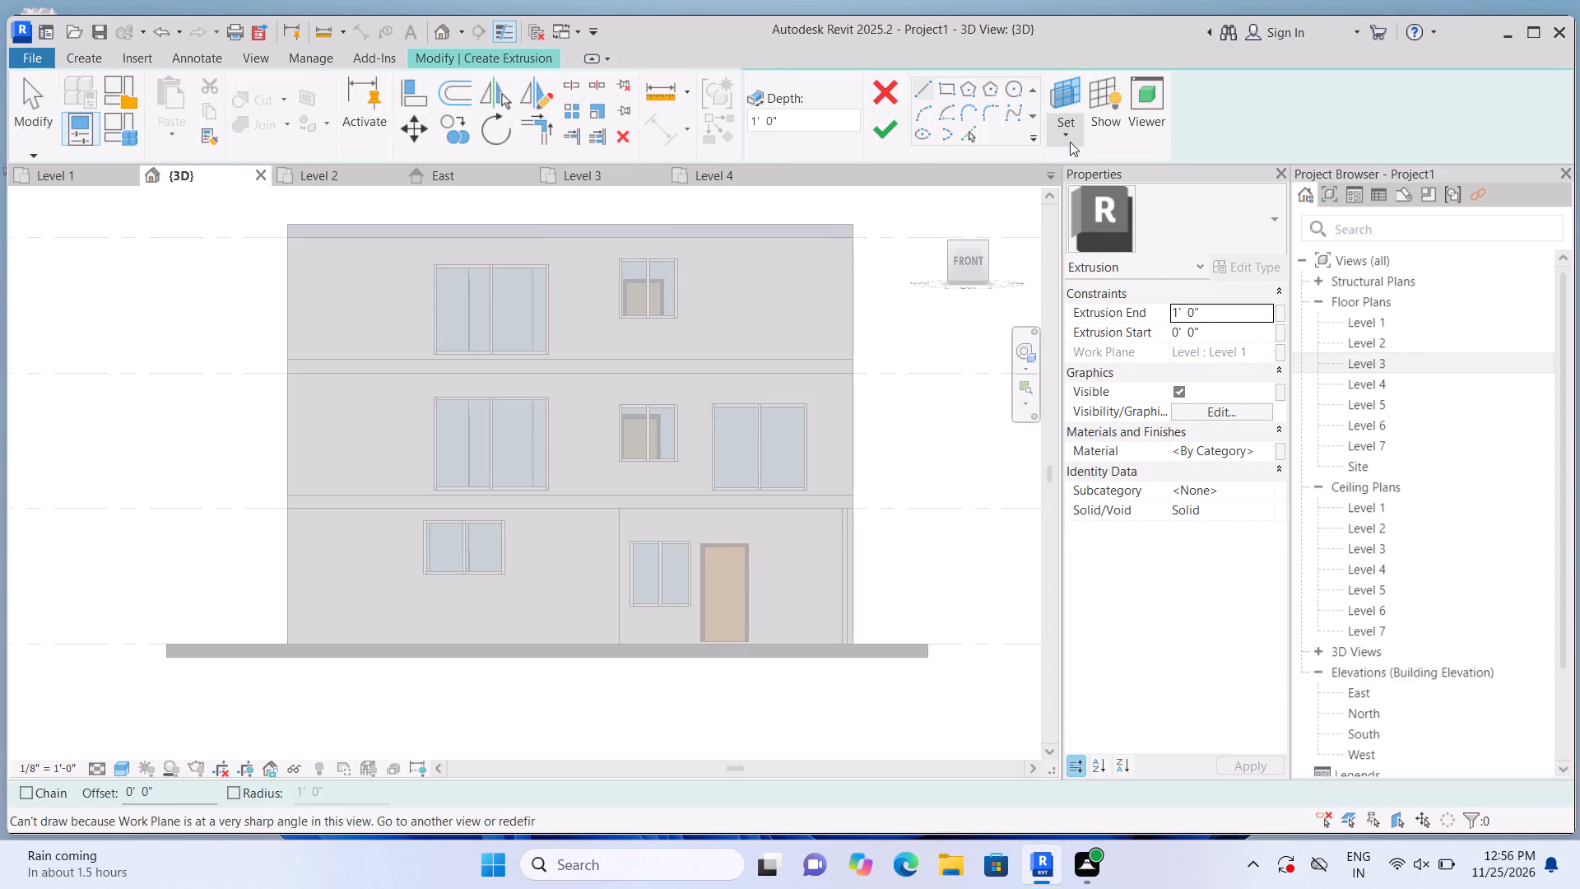
click(1070, 142)
click(1081, 221)
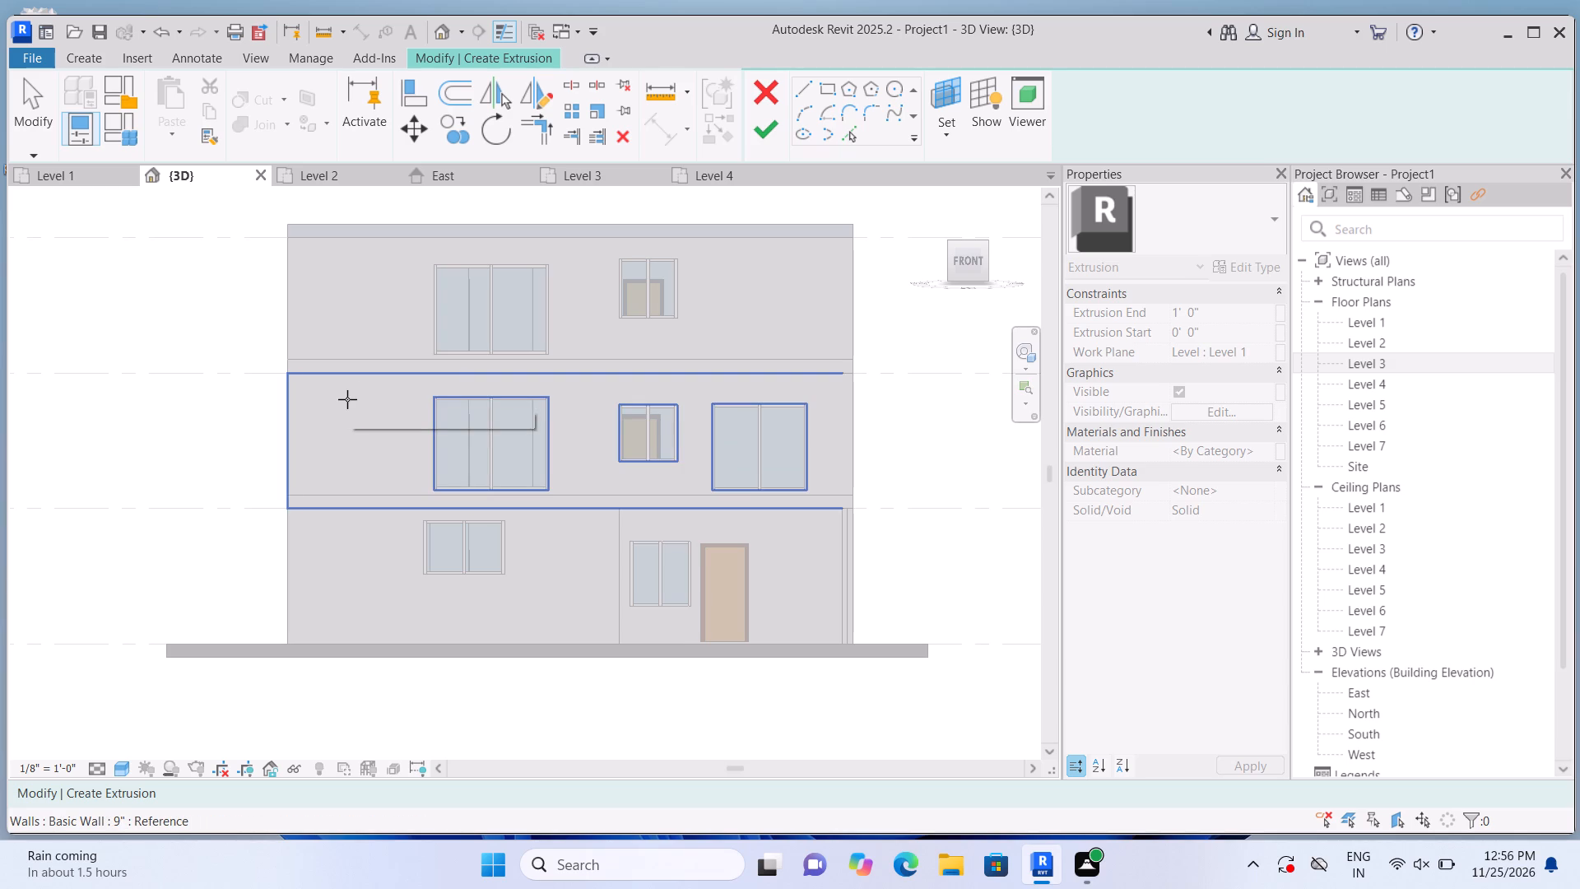
click(331, 543)
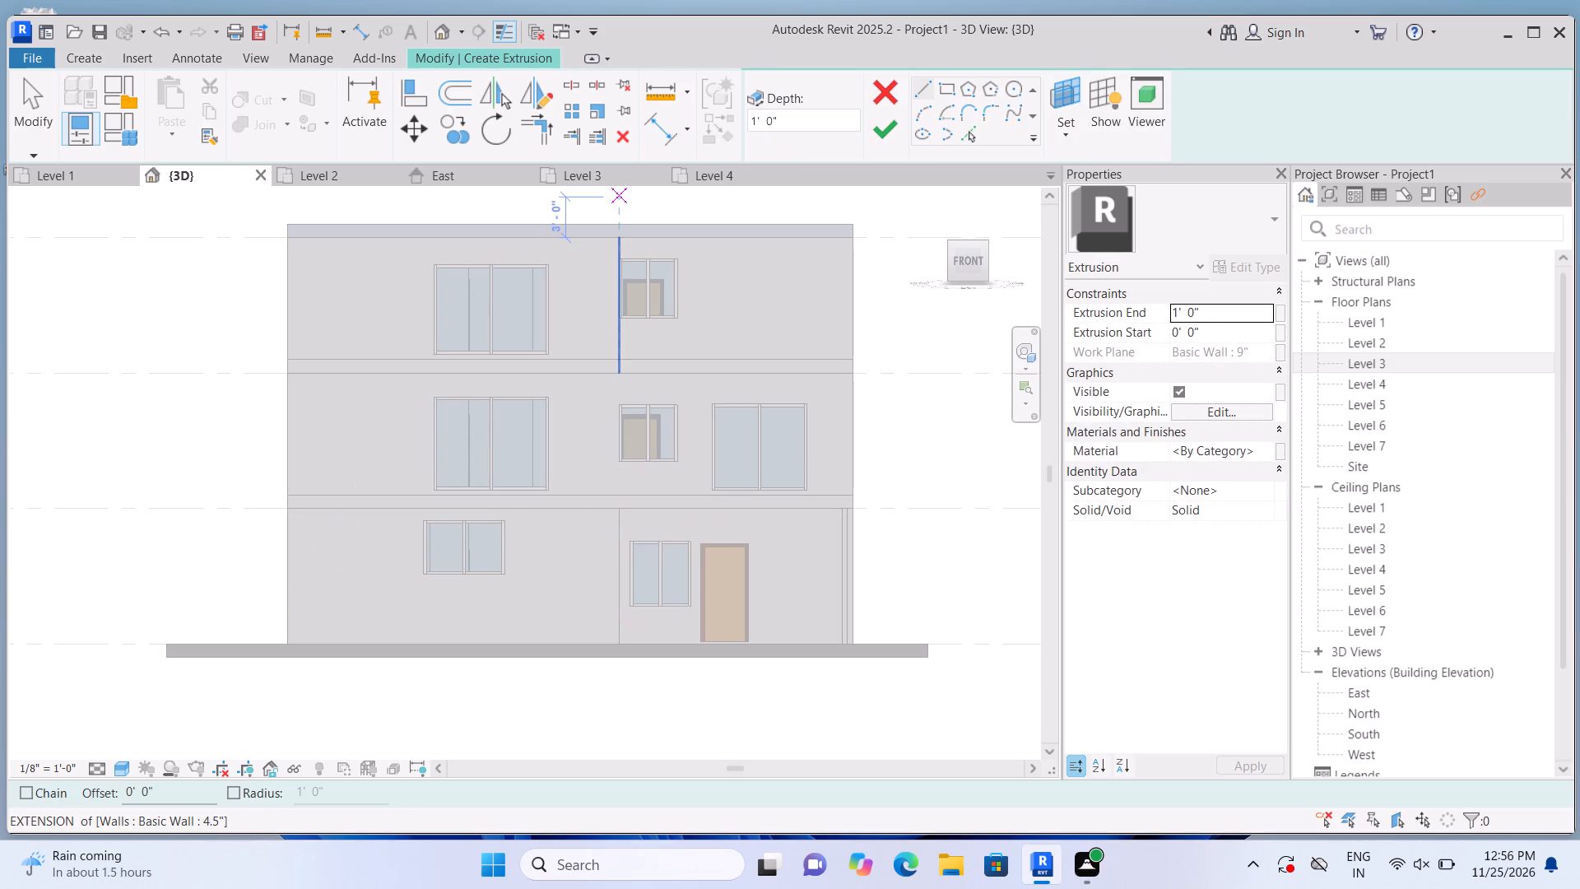
drag(948, 86, 956, 86)
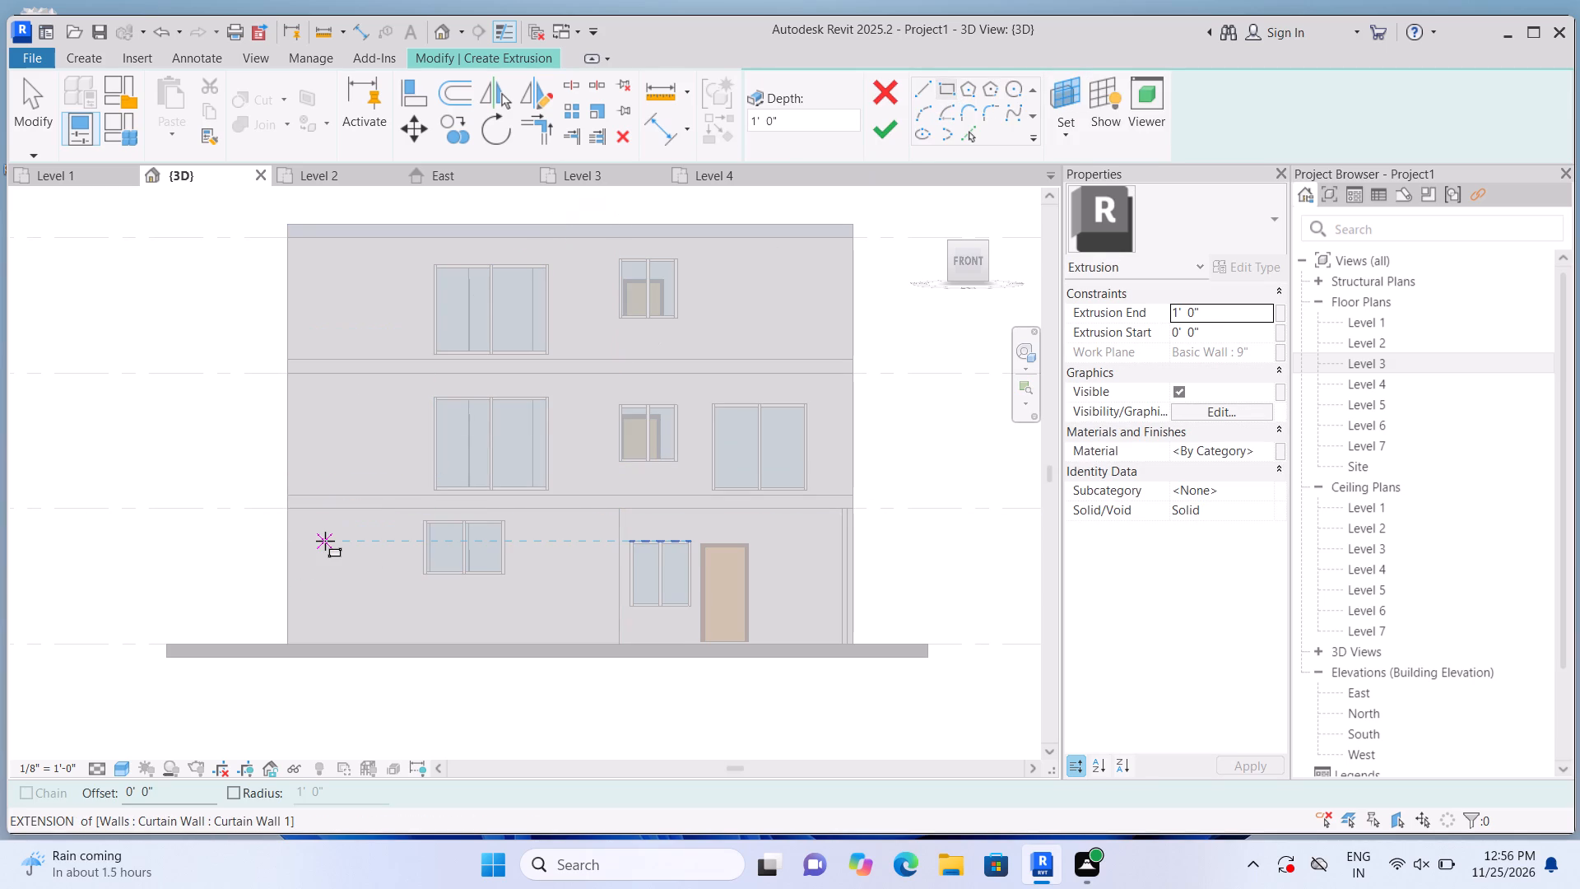
click(290, 642)
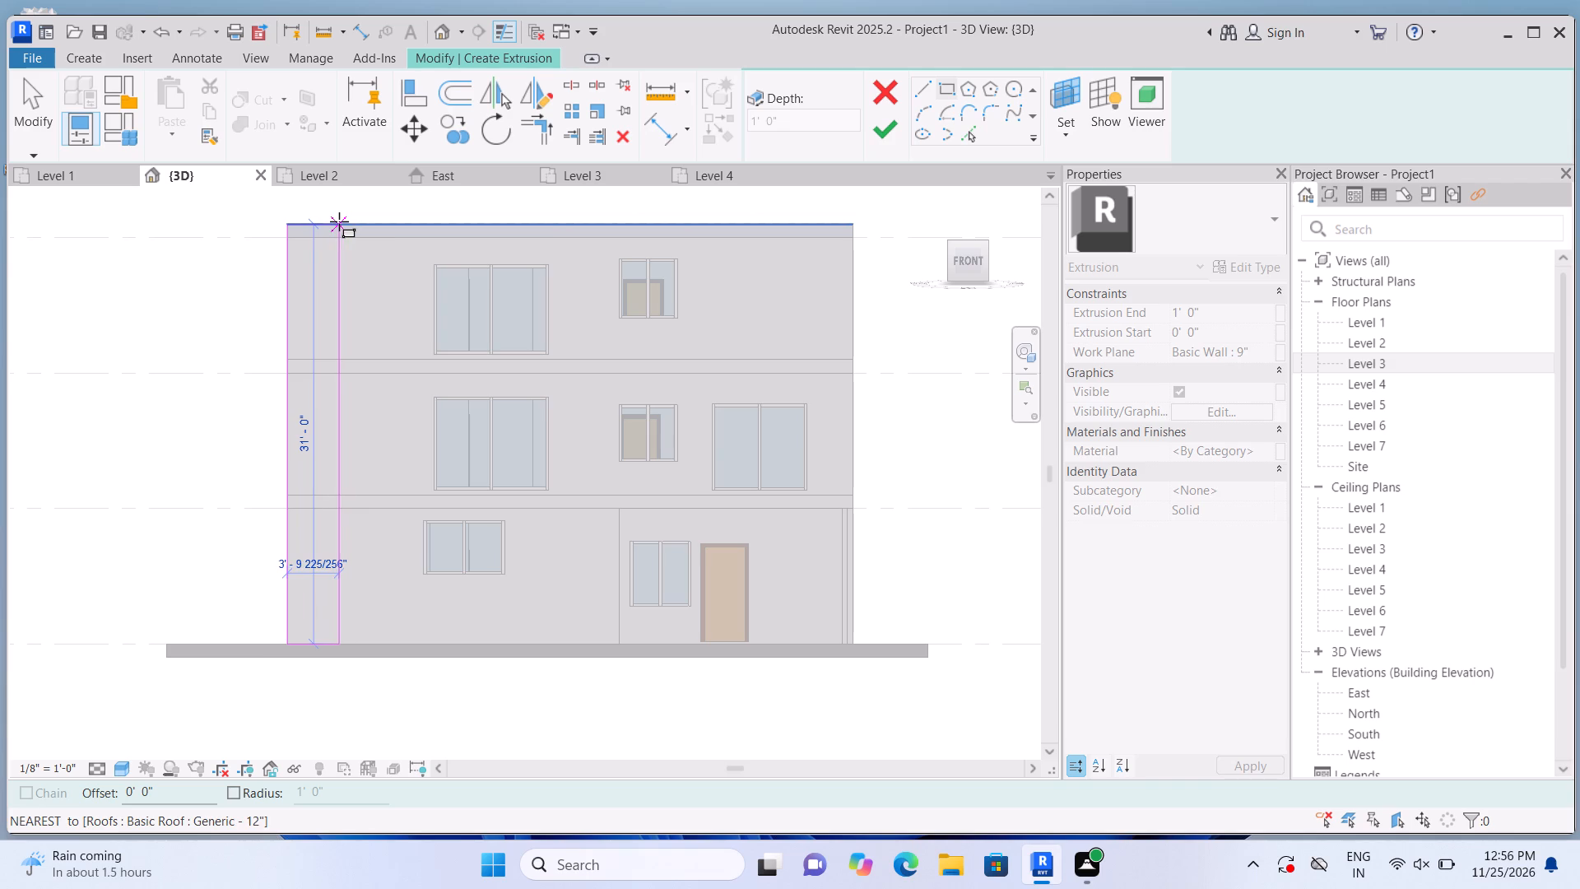
click(339, 221)
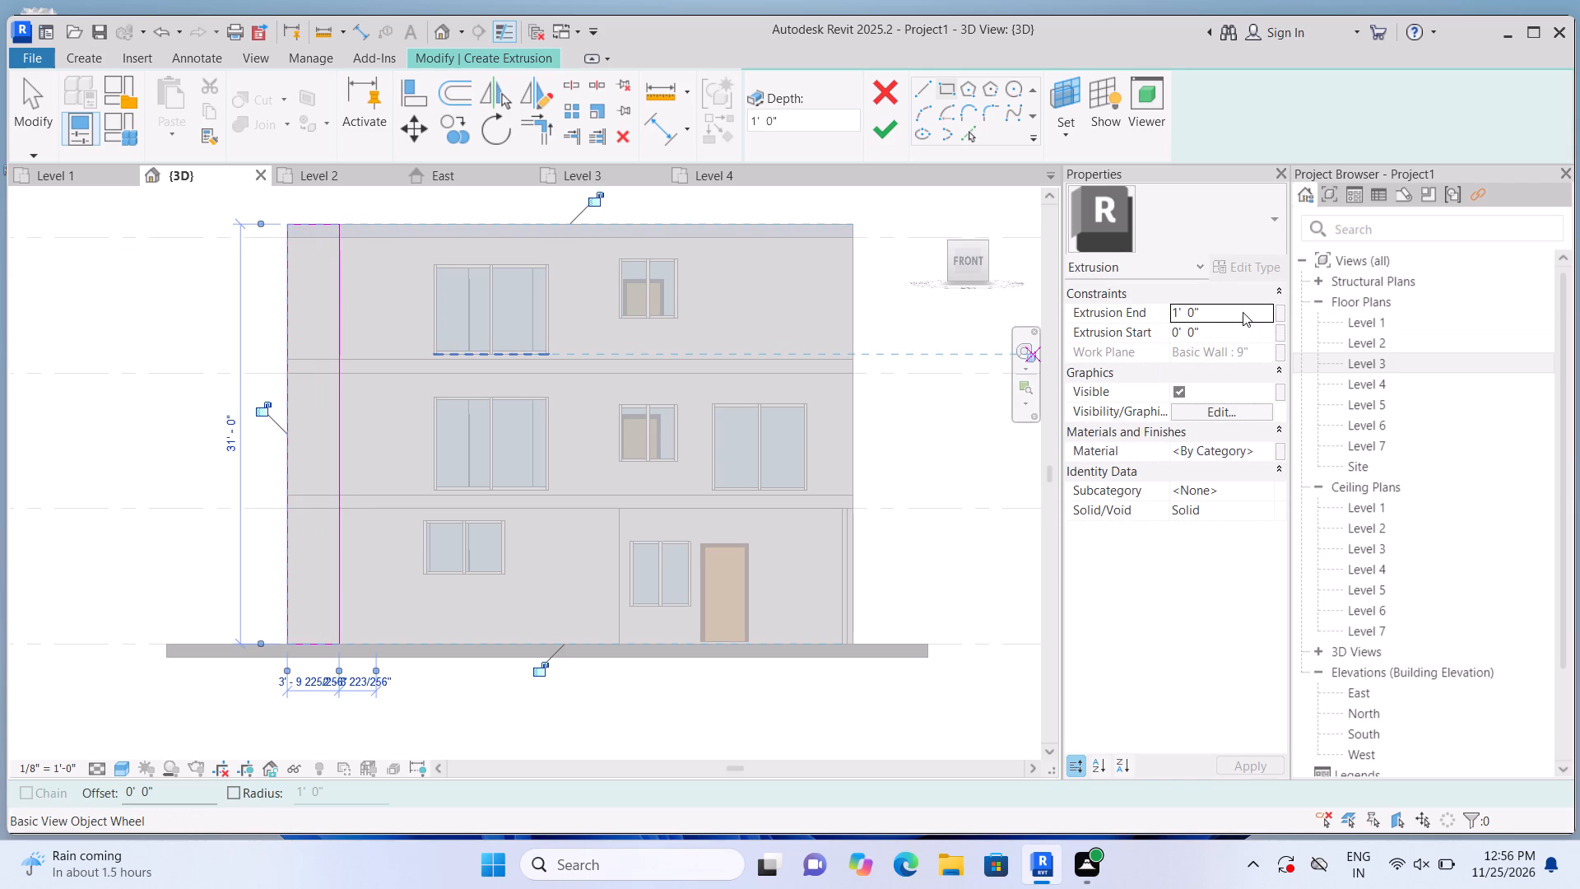
Set the extrusion end to 5" and finish the full-height strip extrusion.
click(1241, 310)
key(BackSpace)
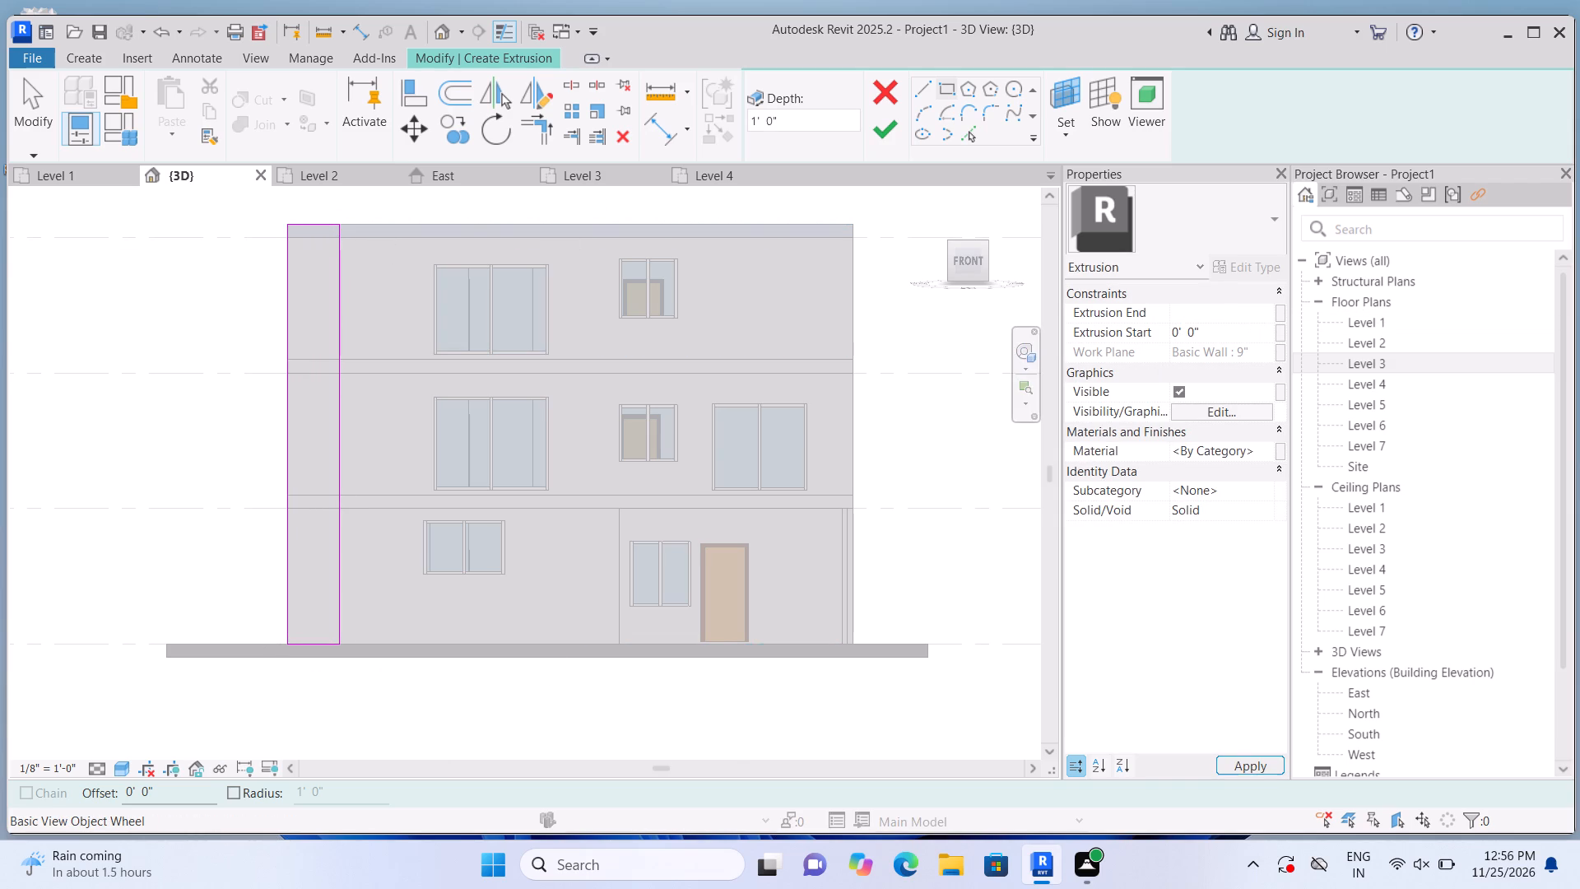
text(5")
key(Return)
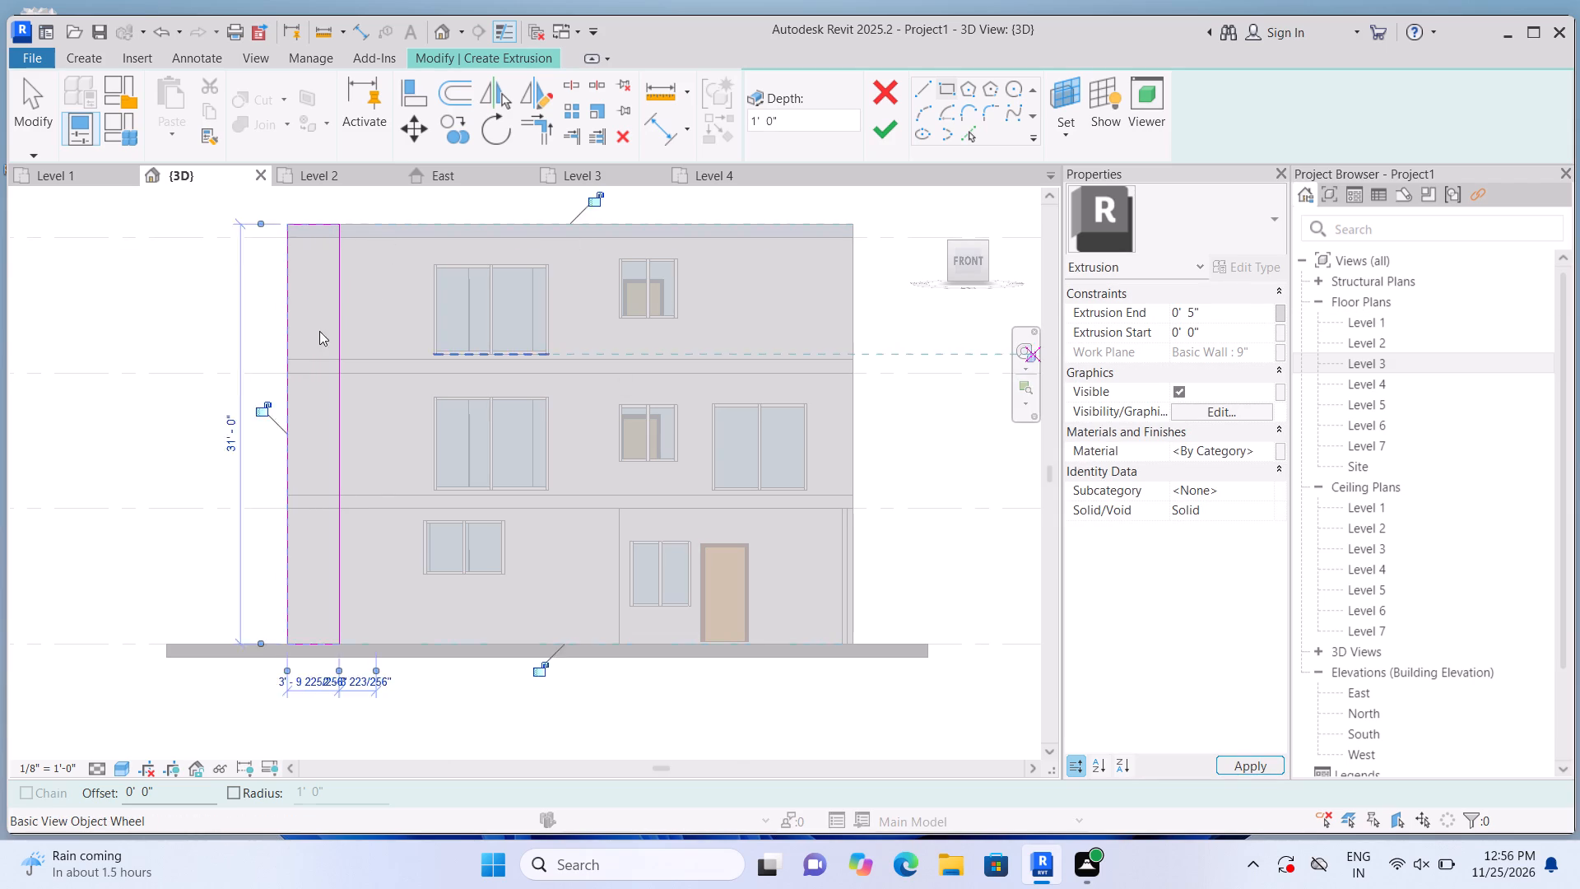
click(881, 138)
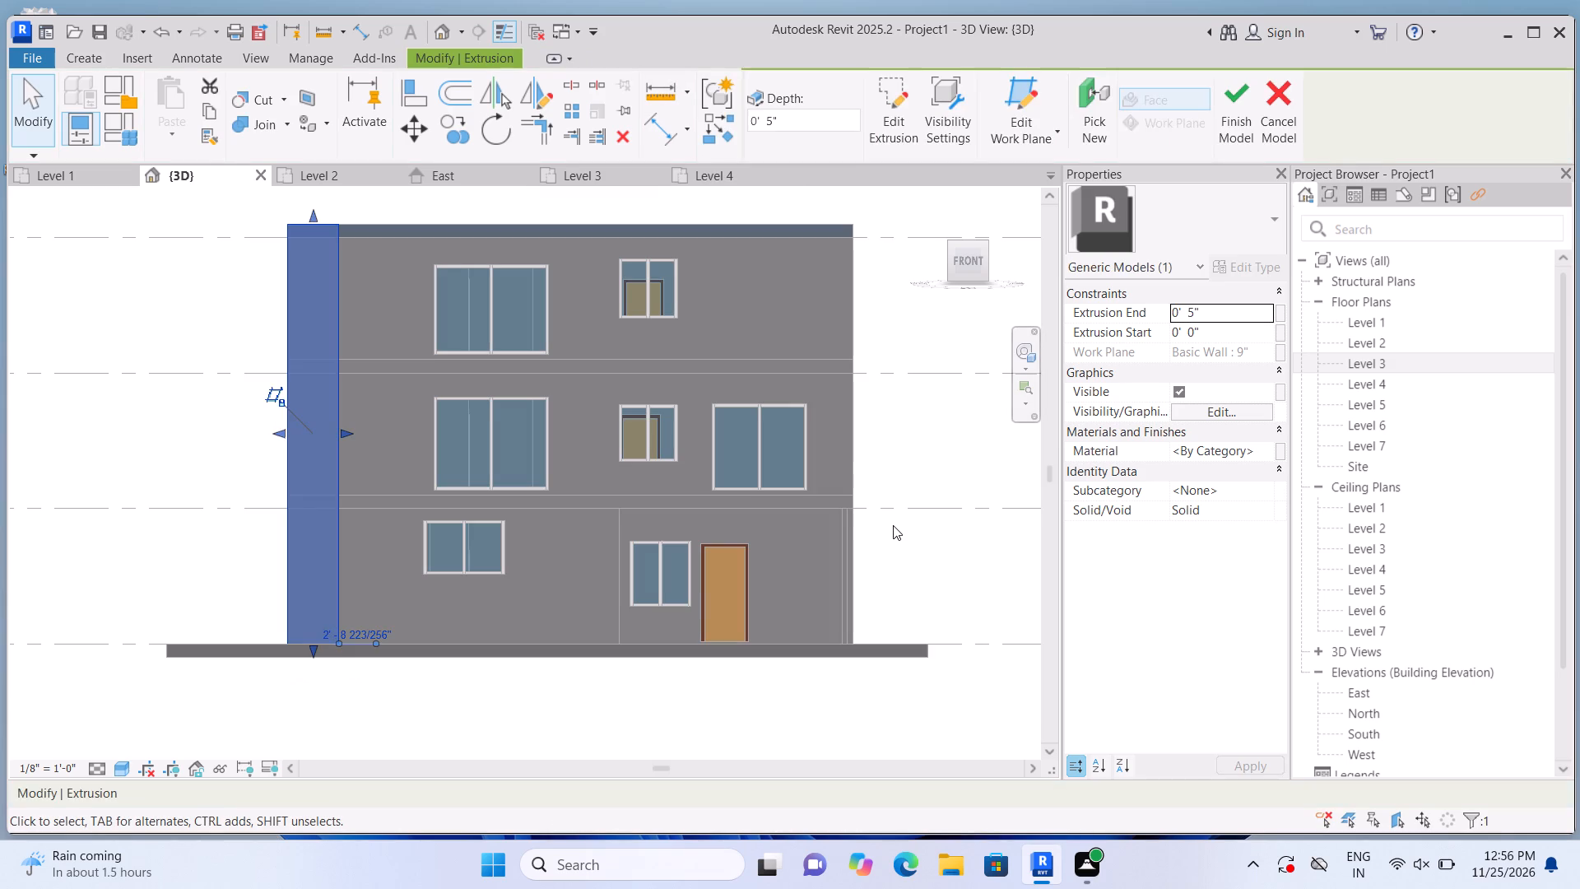
click(894, 526)
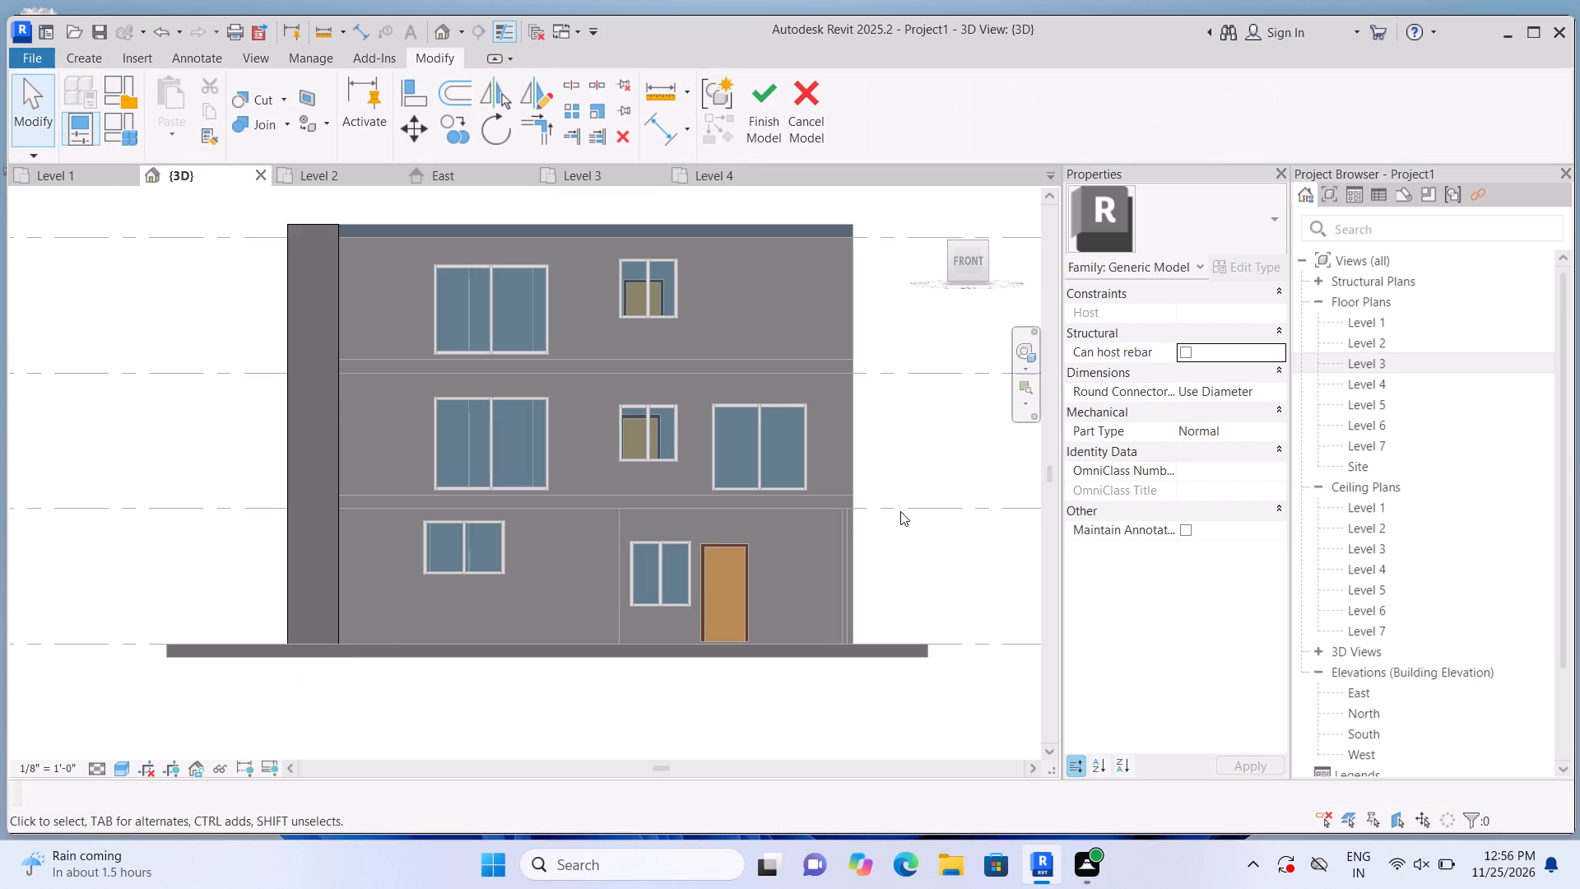
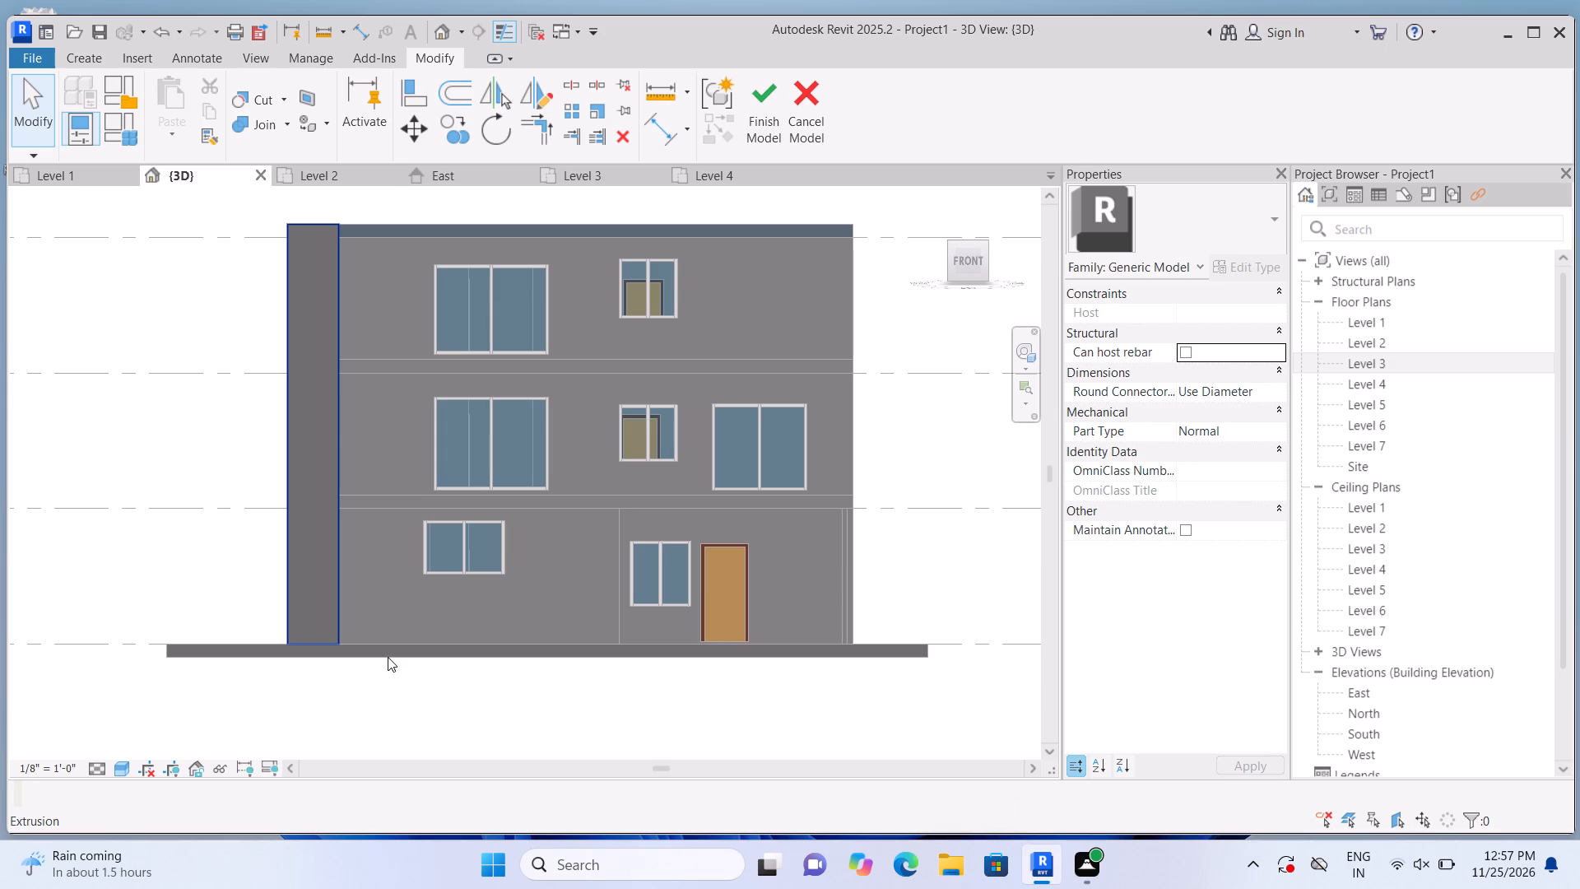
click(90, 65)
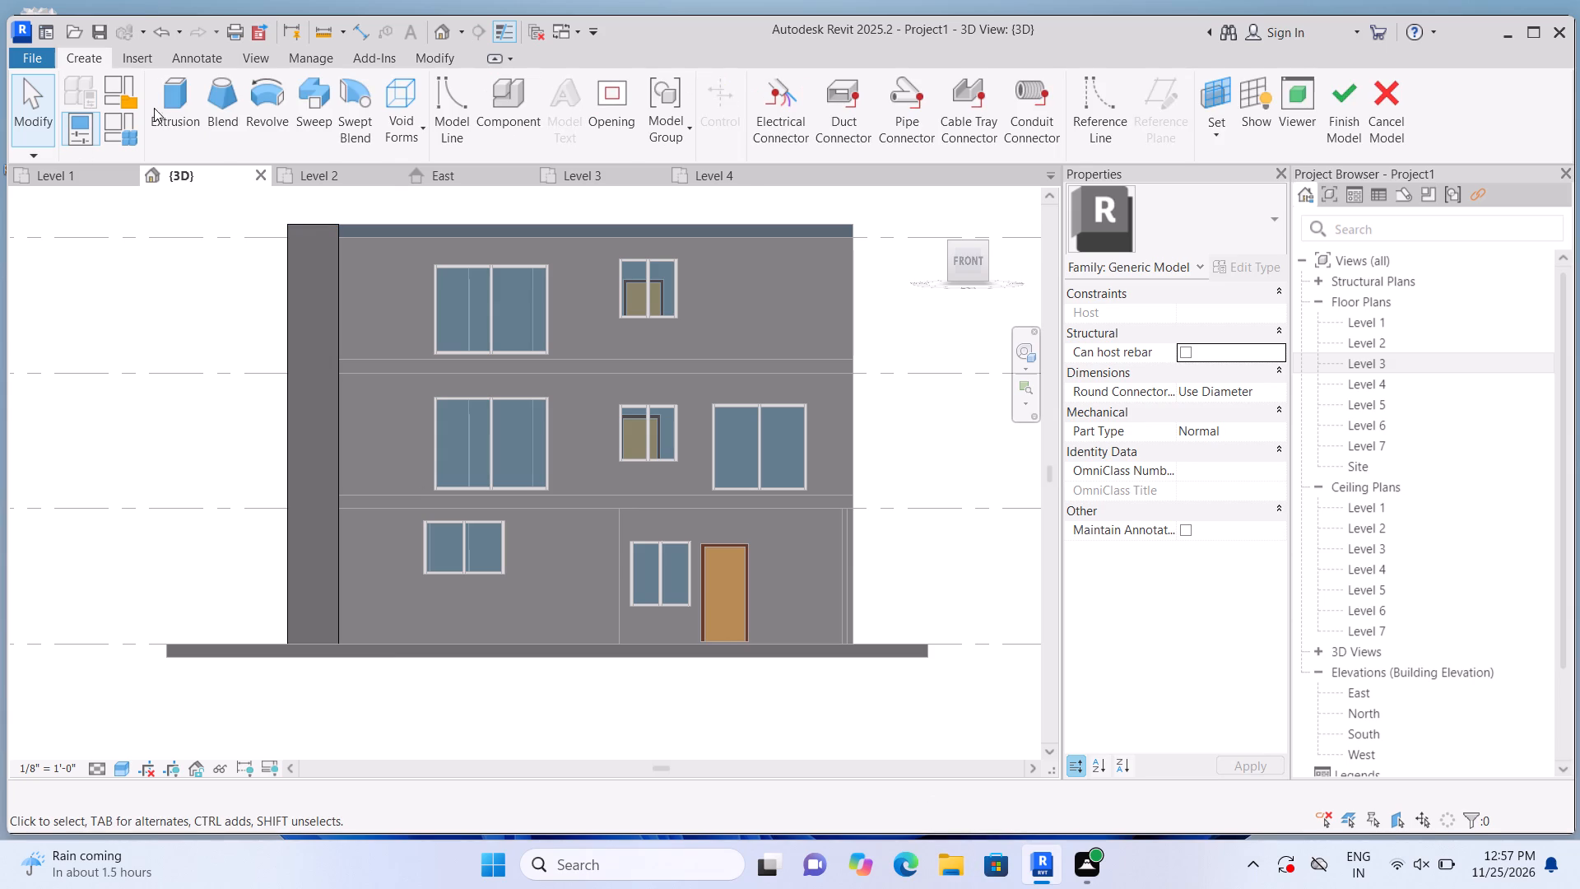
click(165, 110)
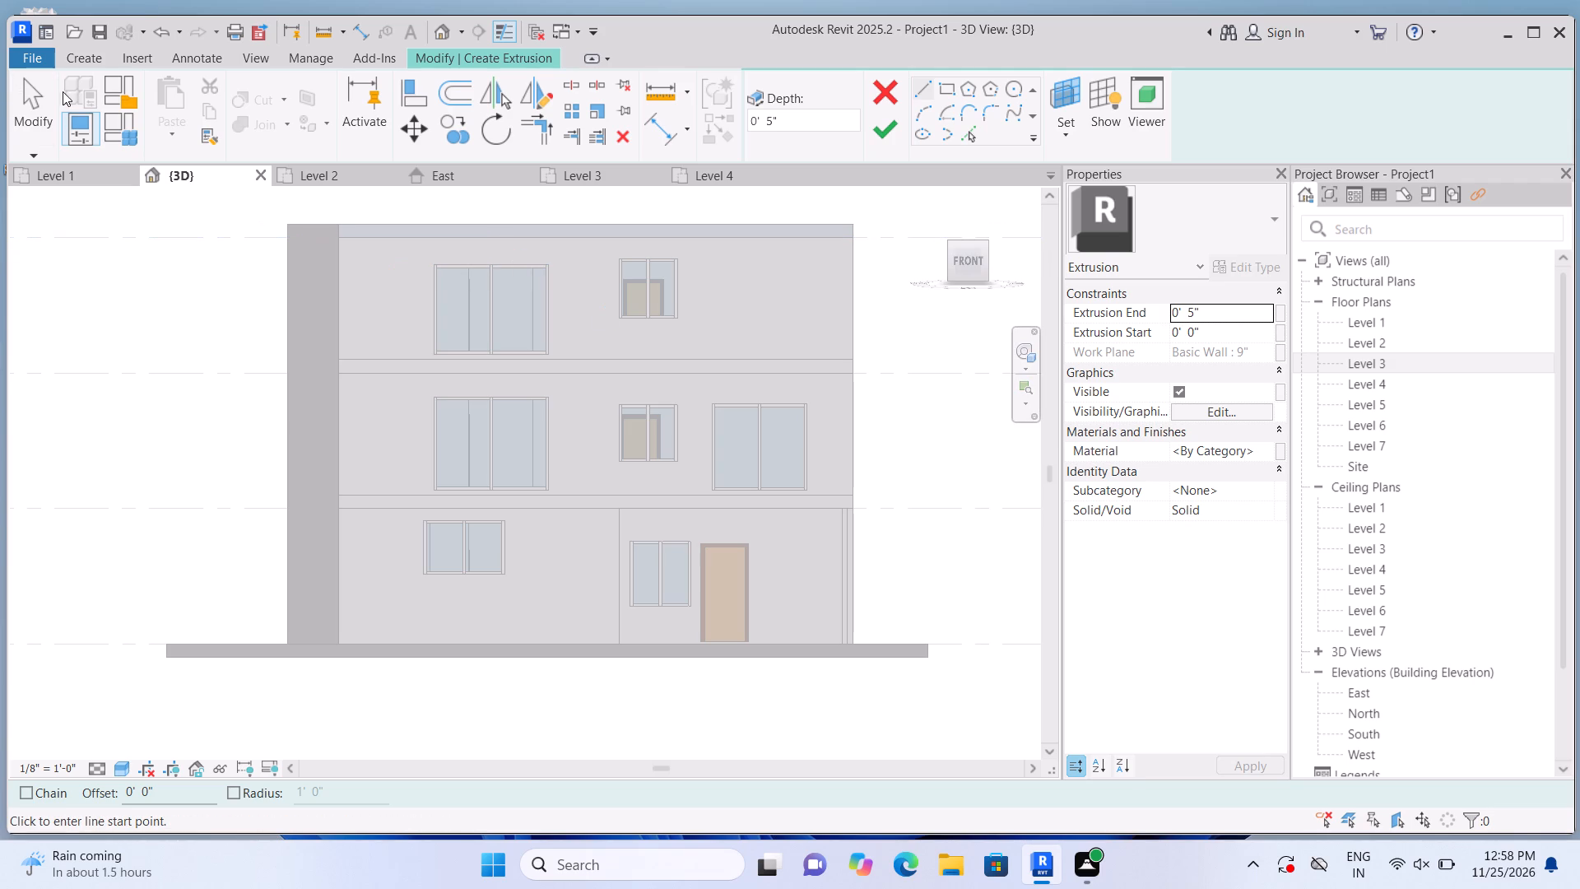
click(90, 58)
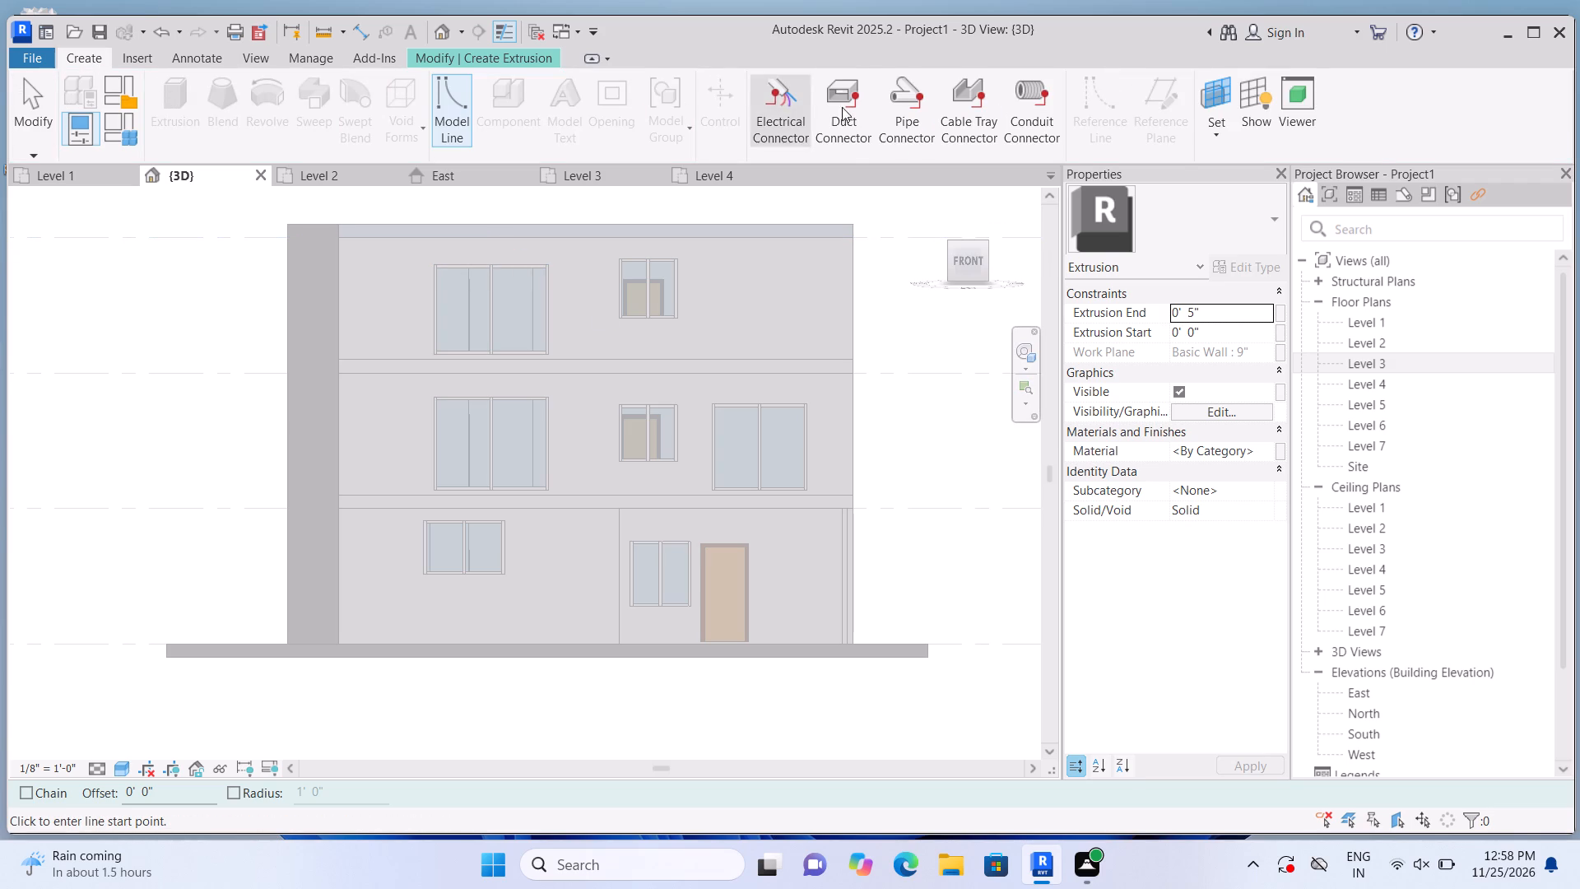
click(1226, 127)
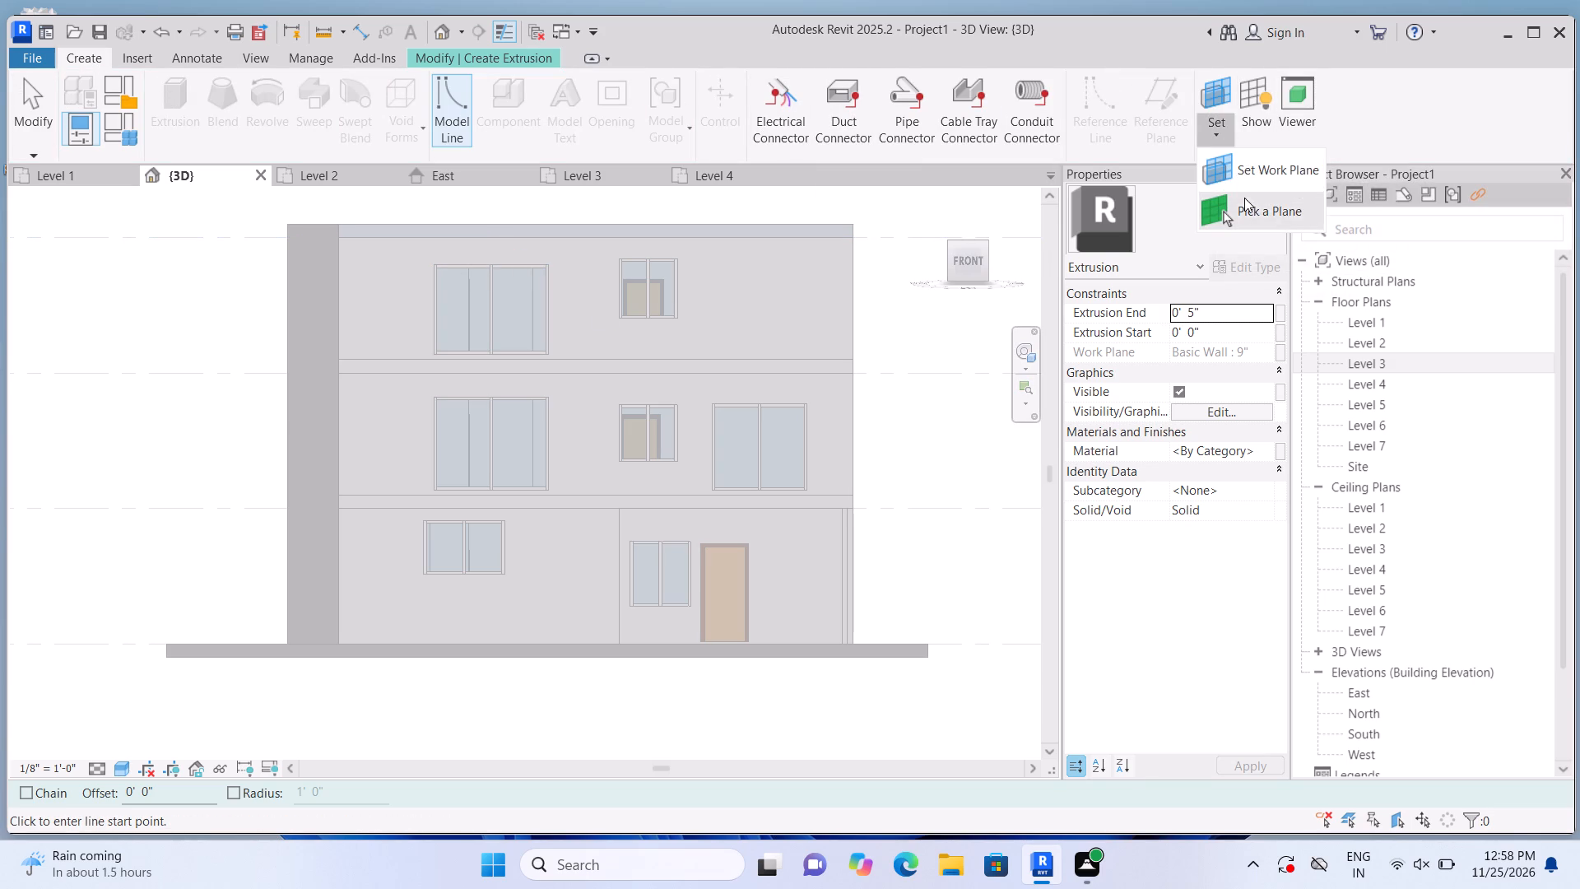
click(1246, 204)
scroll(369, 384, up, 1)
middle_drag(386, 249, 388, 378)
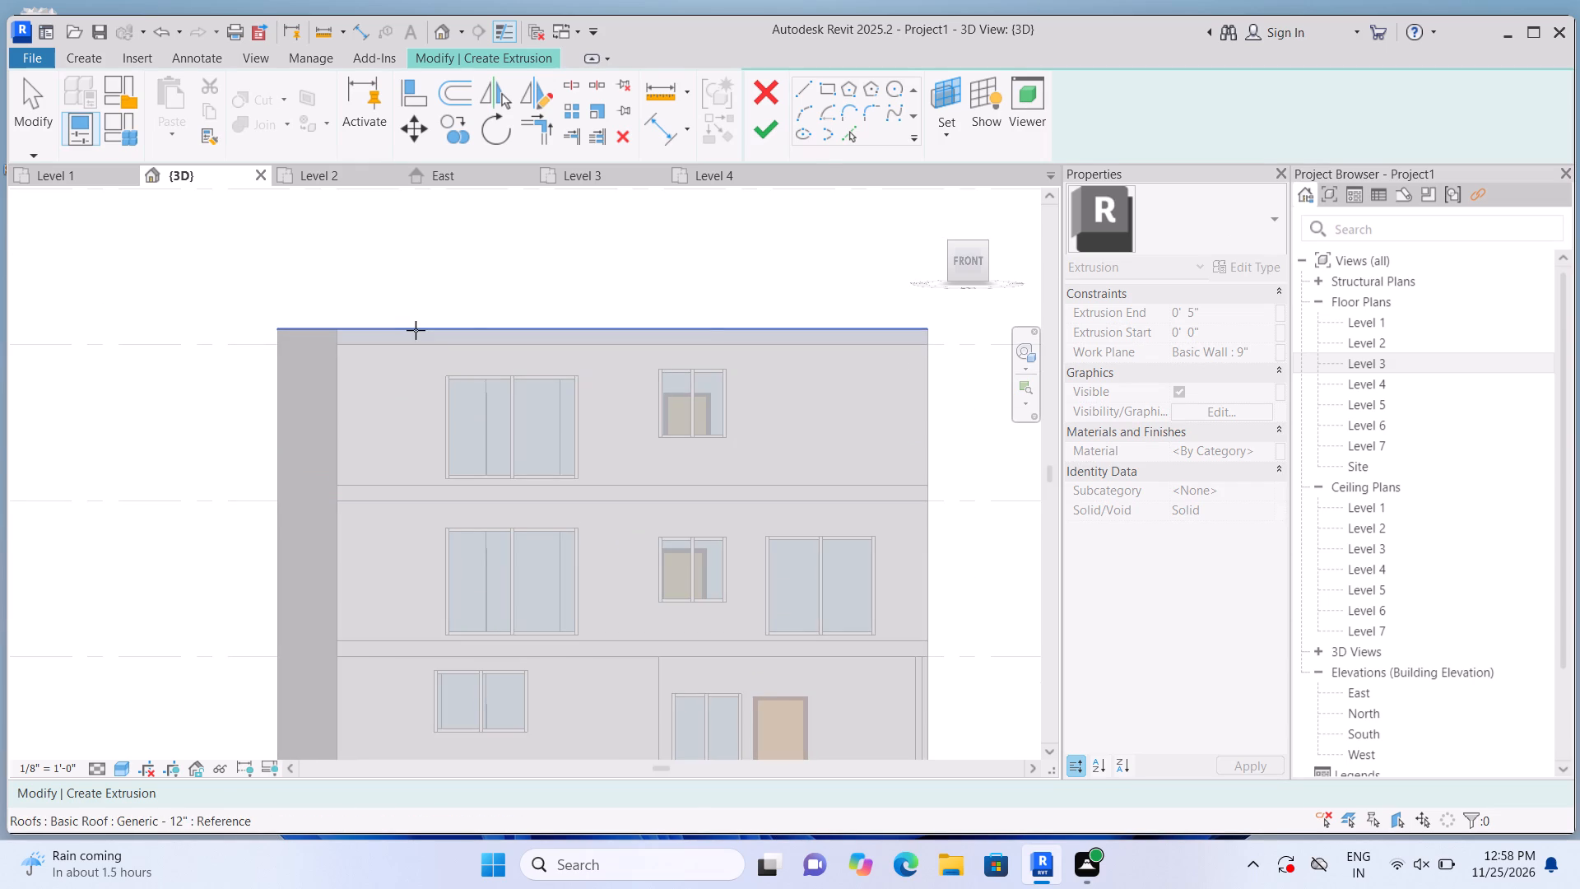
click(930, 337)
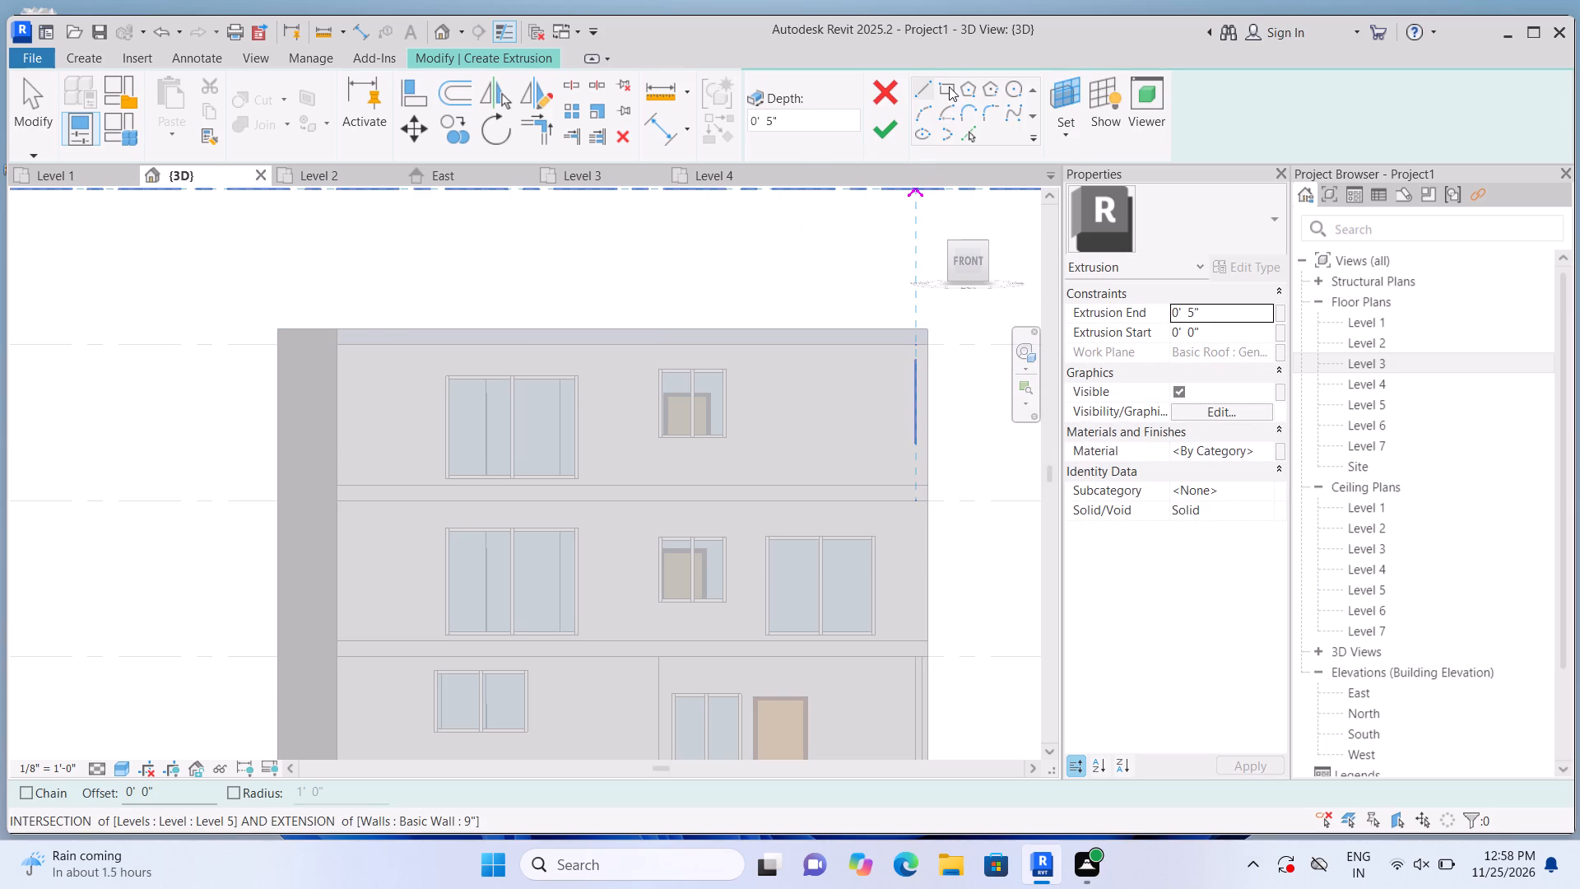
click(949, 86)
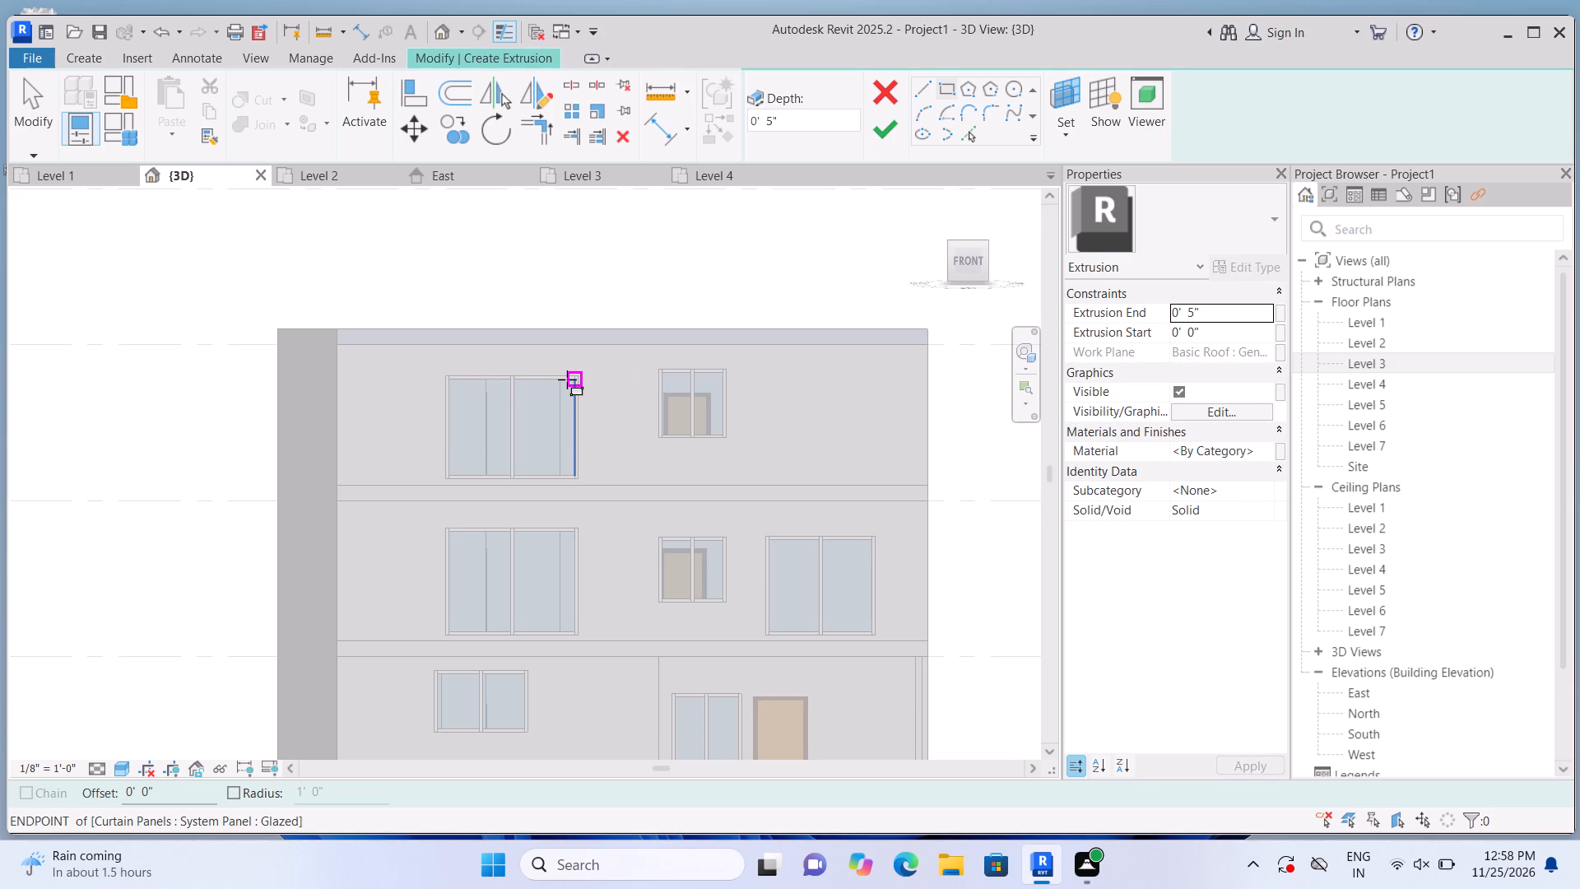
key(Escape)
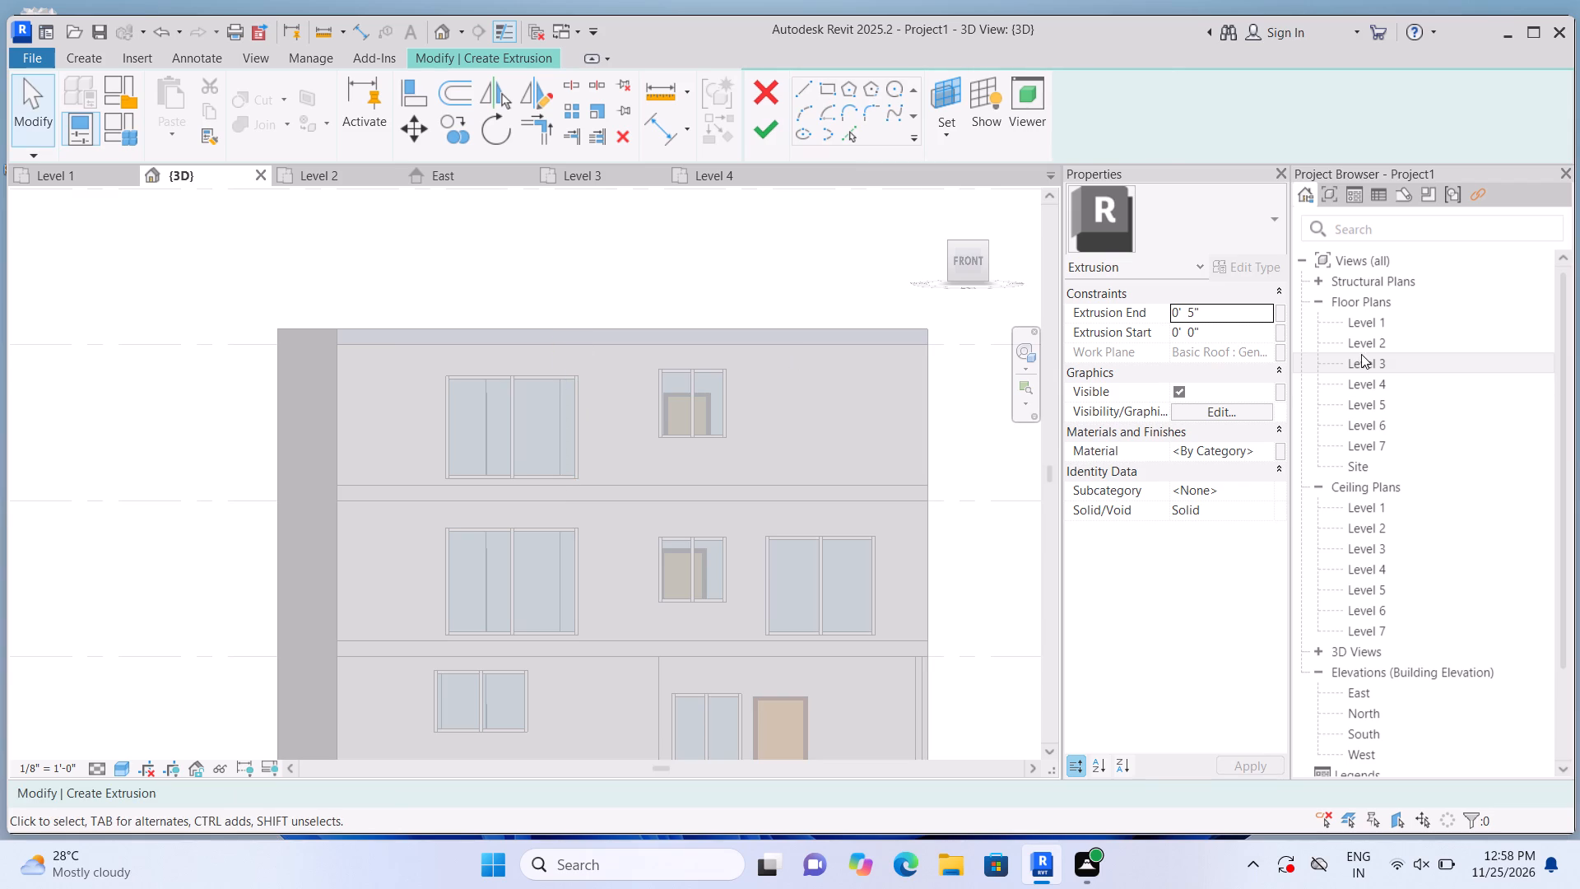
Examine the Level 3 floor plan along the front wall, from the extruded strip to the opposite corner.
double_click(1364, 369)
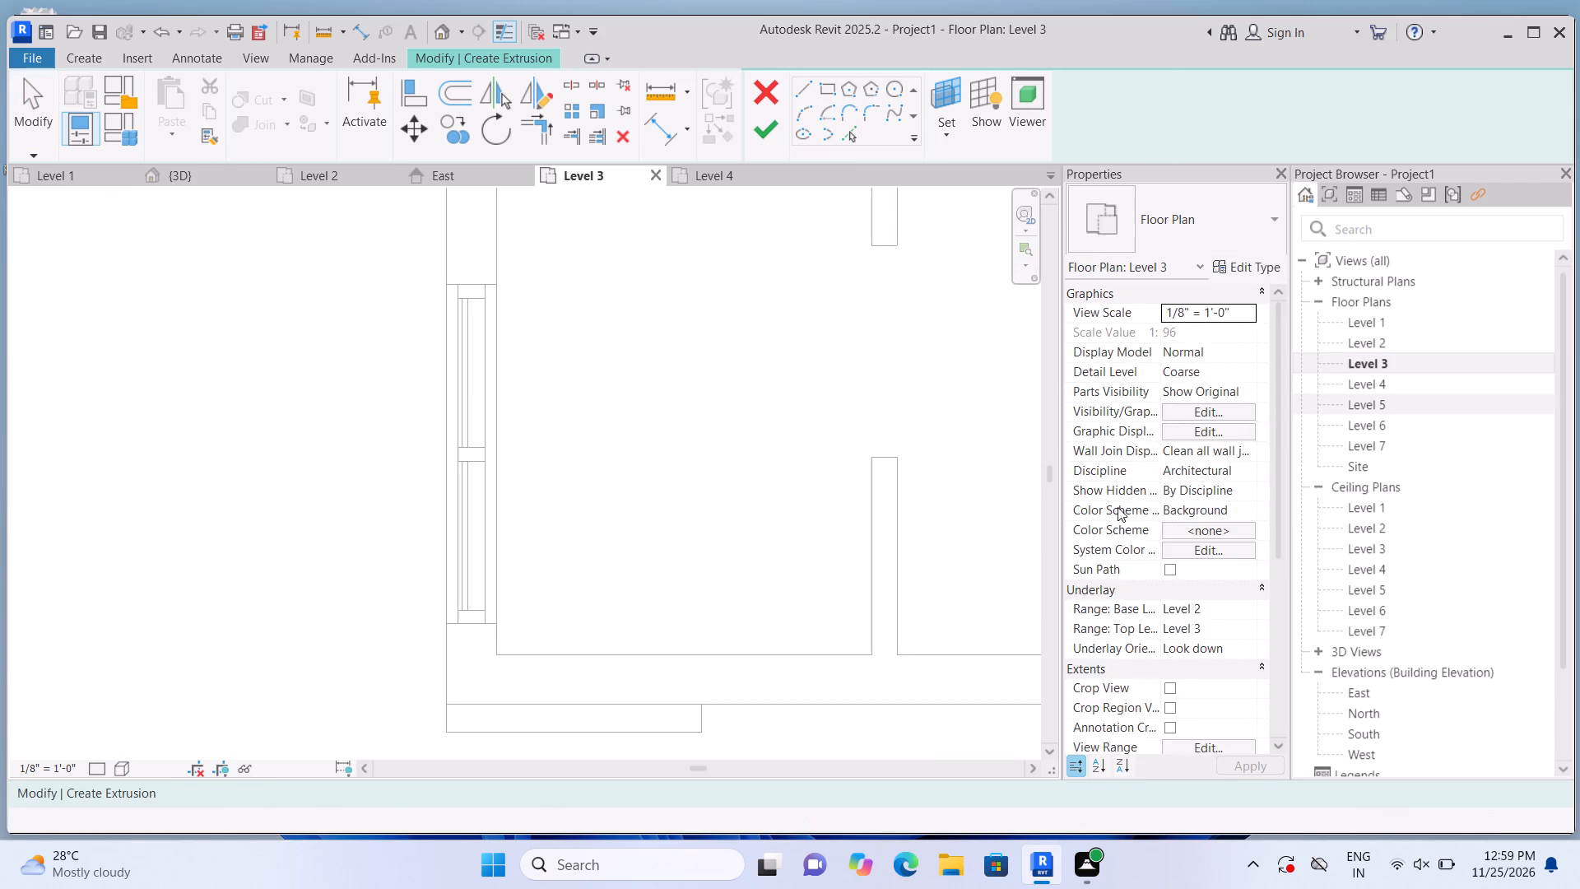
scroll(936, 508, down, 5)
middle_drag(702, 549, 369, 510)
scroll(836, 504, down, 4)
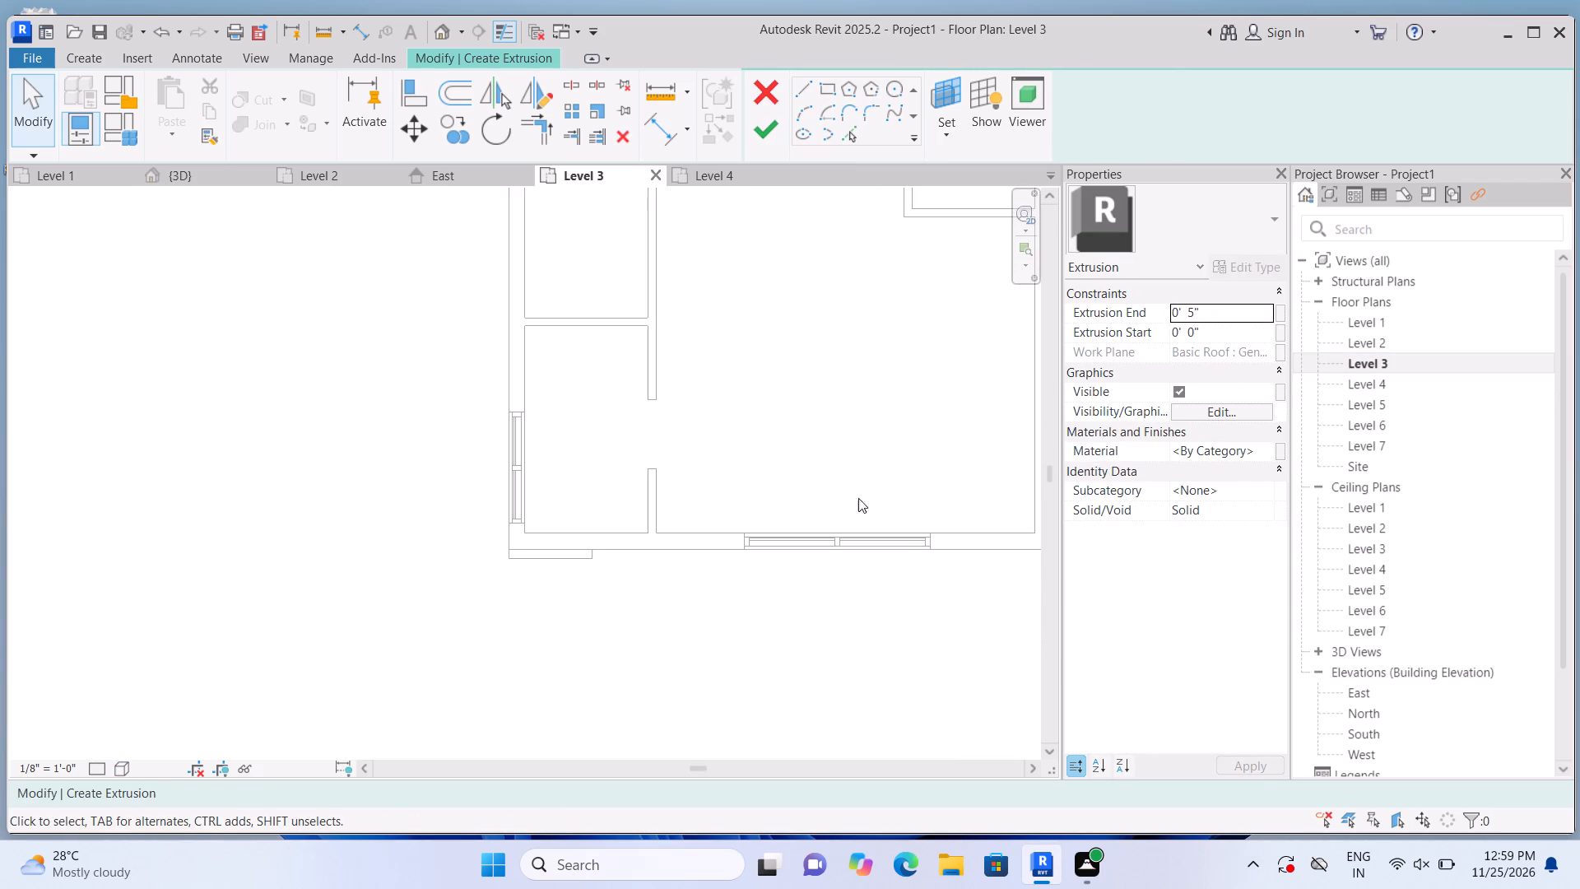
middle_drag(885, 482, 761, 508)
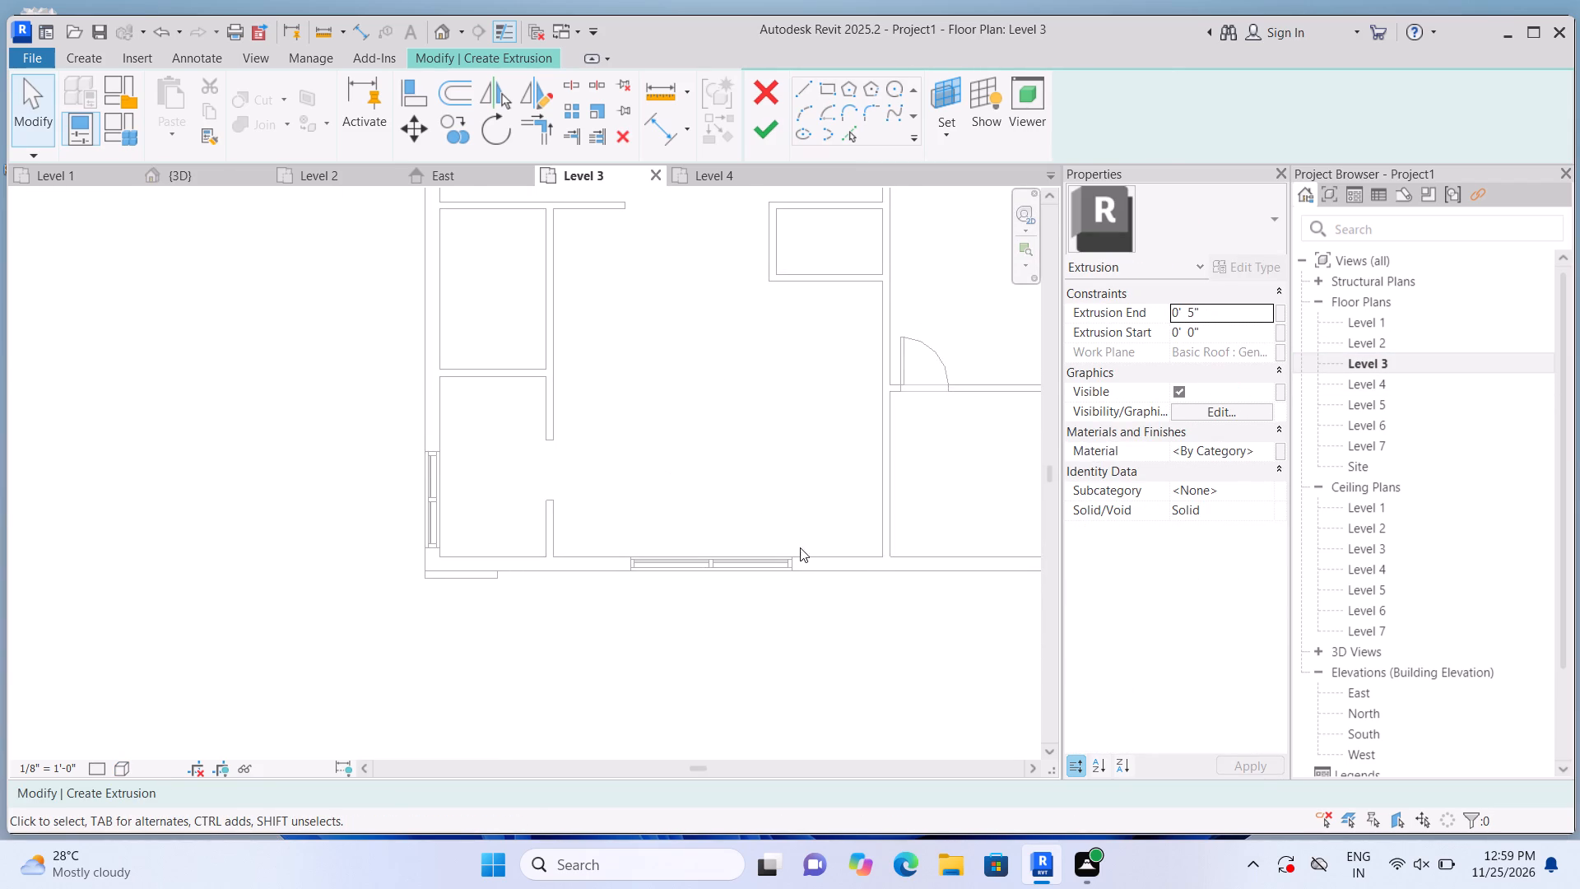
scroll(879, 555, up, 2)
middle_drag(875, 514, 353, 554)
scroll(394, 562, down, 2)
middle_drag(444, 507, 612, 474)
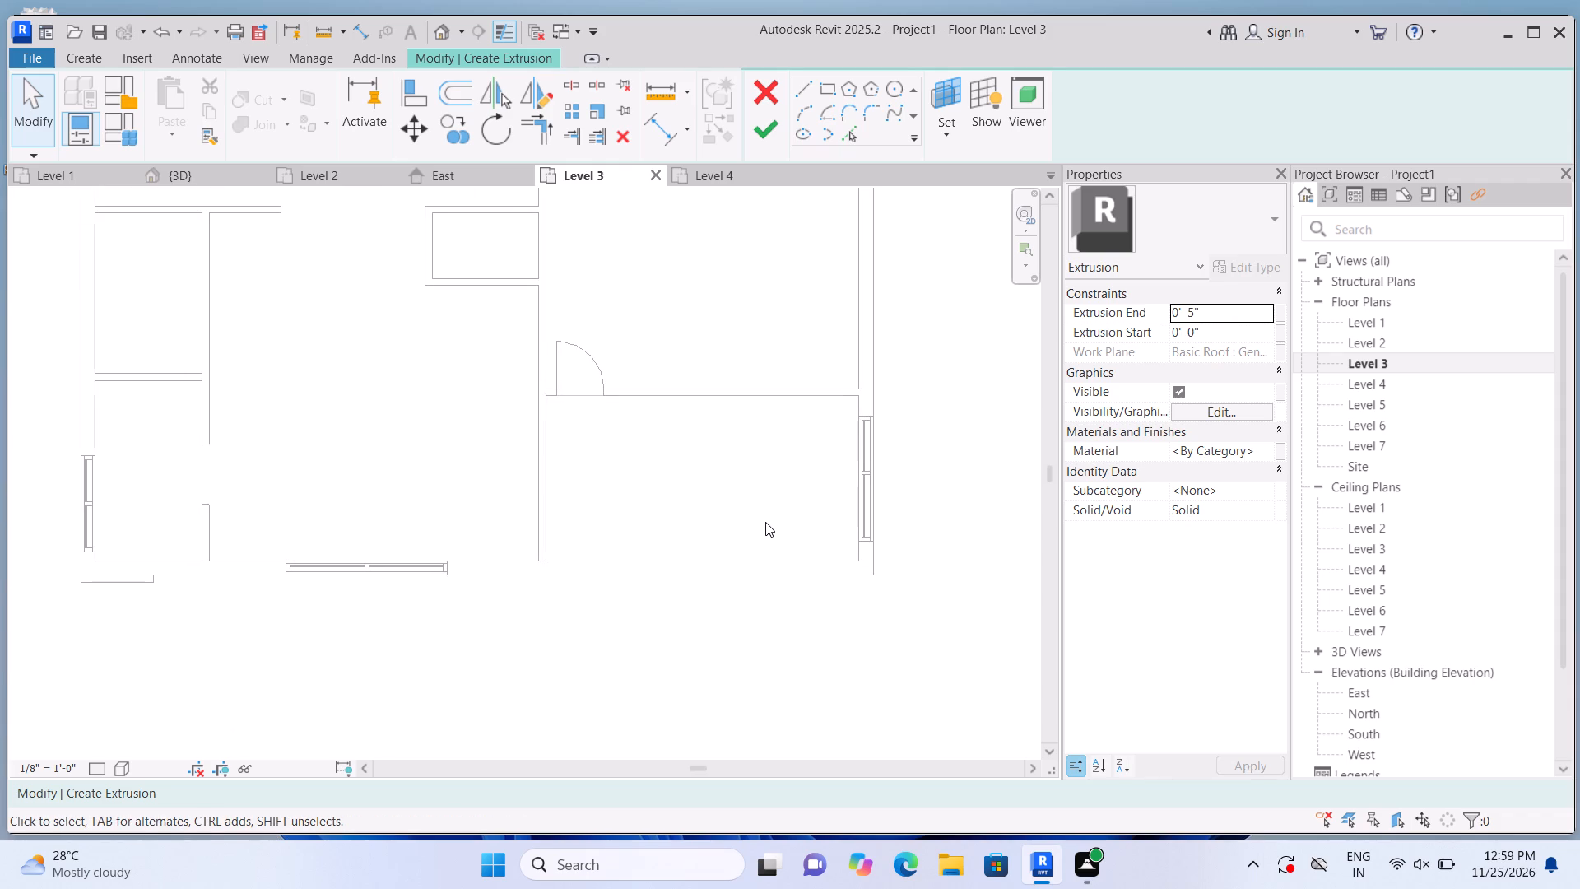
middle_drag(764, 522, 716, 557)
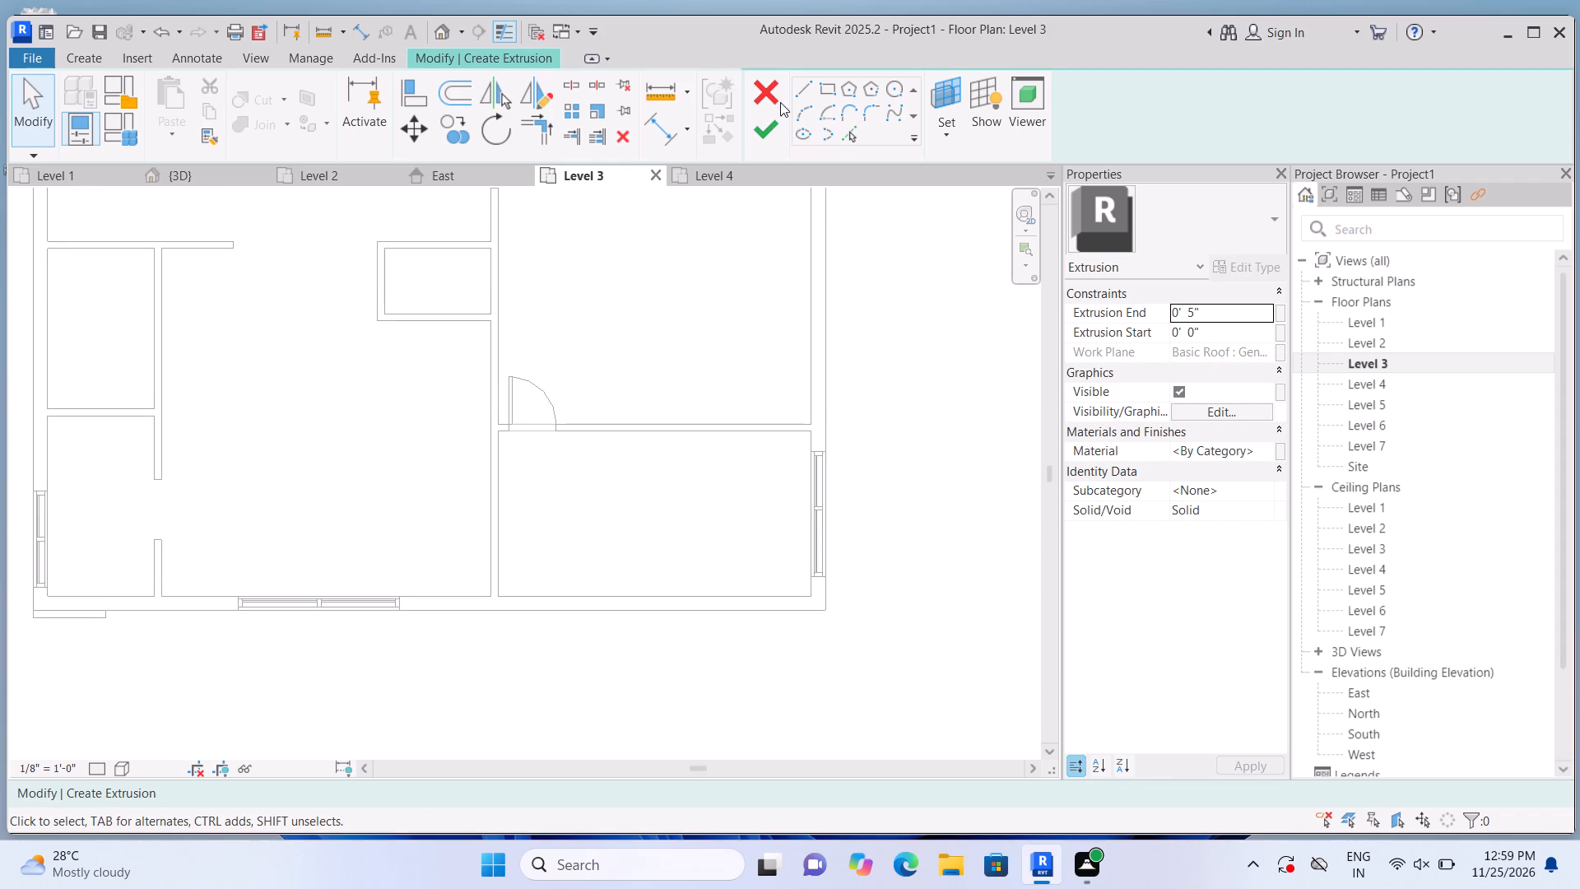
Discard the unfinished second extrusion and finish the in-place model.
click(772, 95)
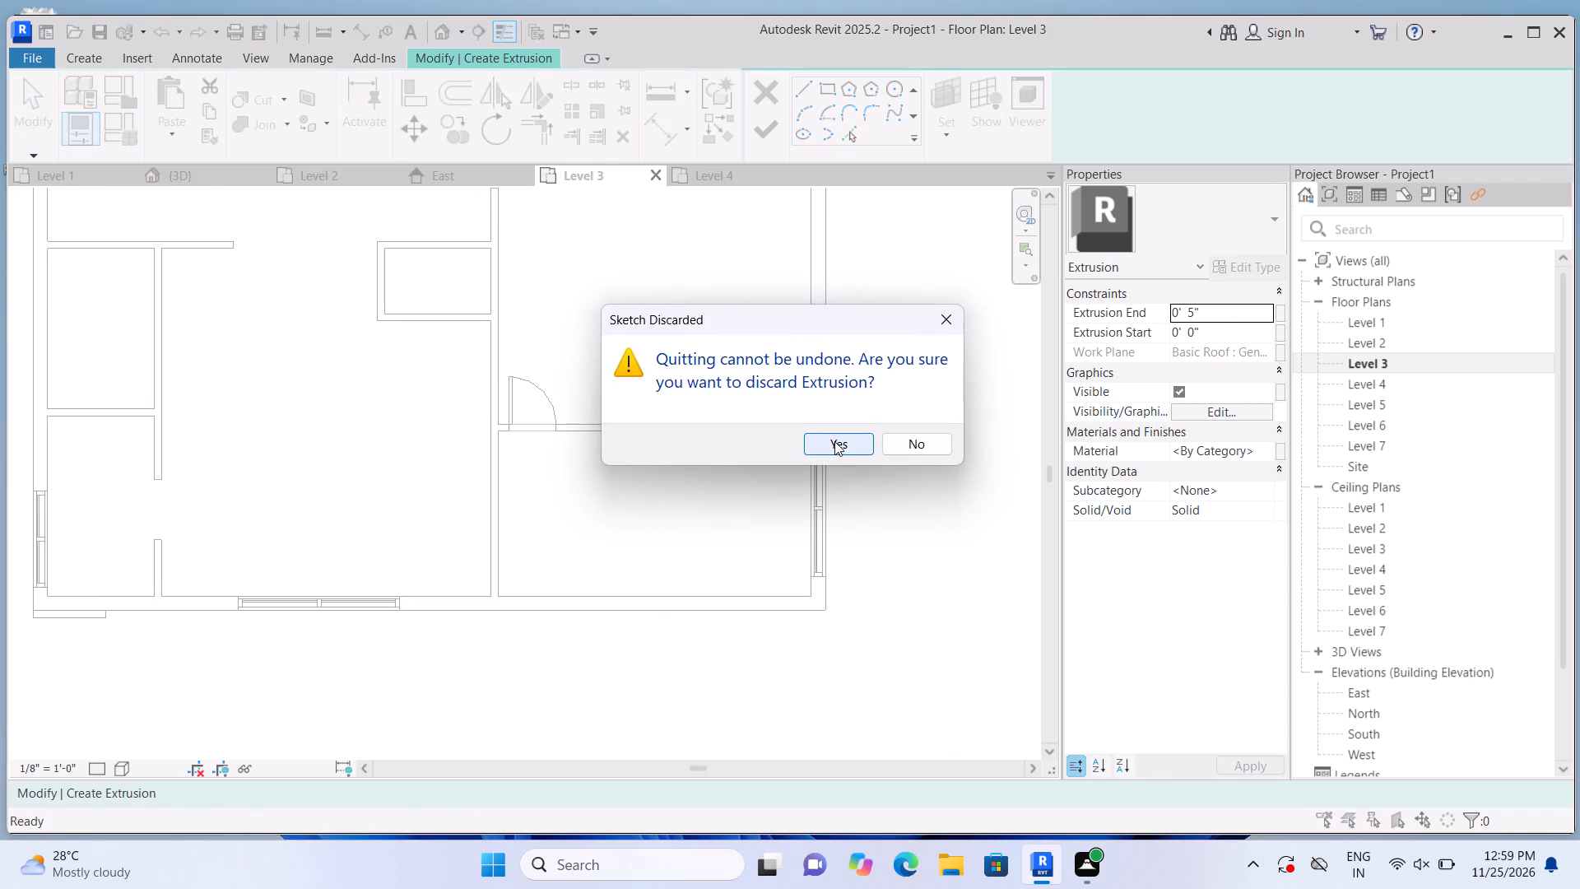
click(834, 441)
scroll(863, 503, down, 3)
scroll(907, 491, up, 4)
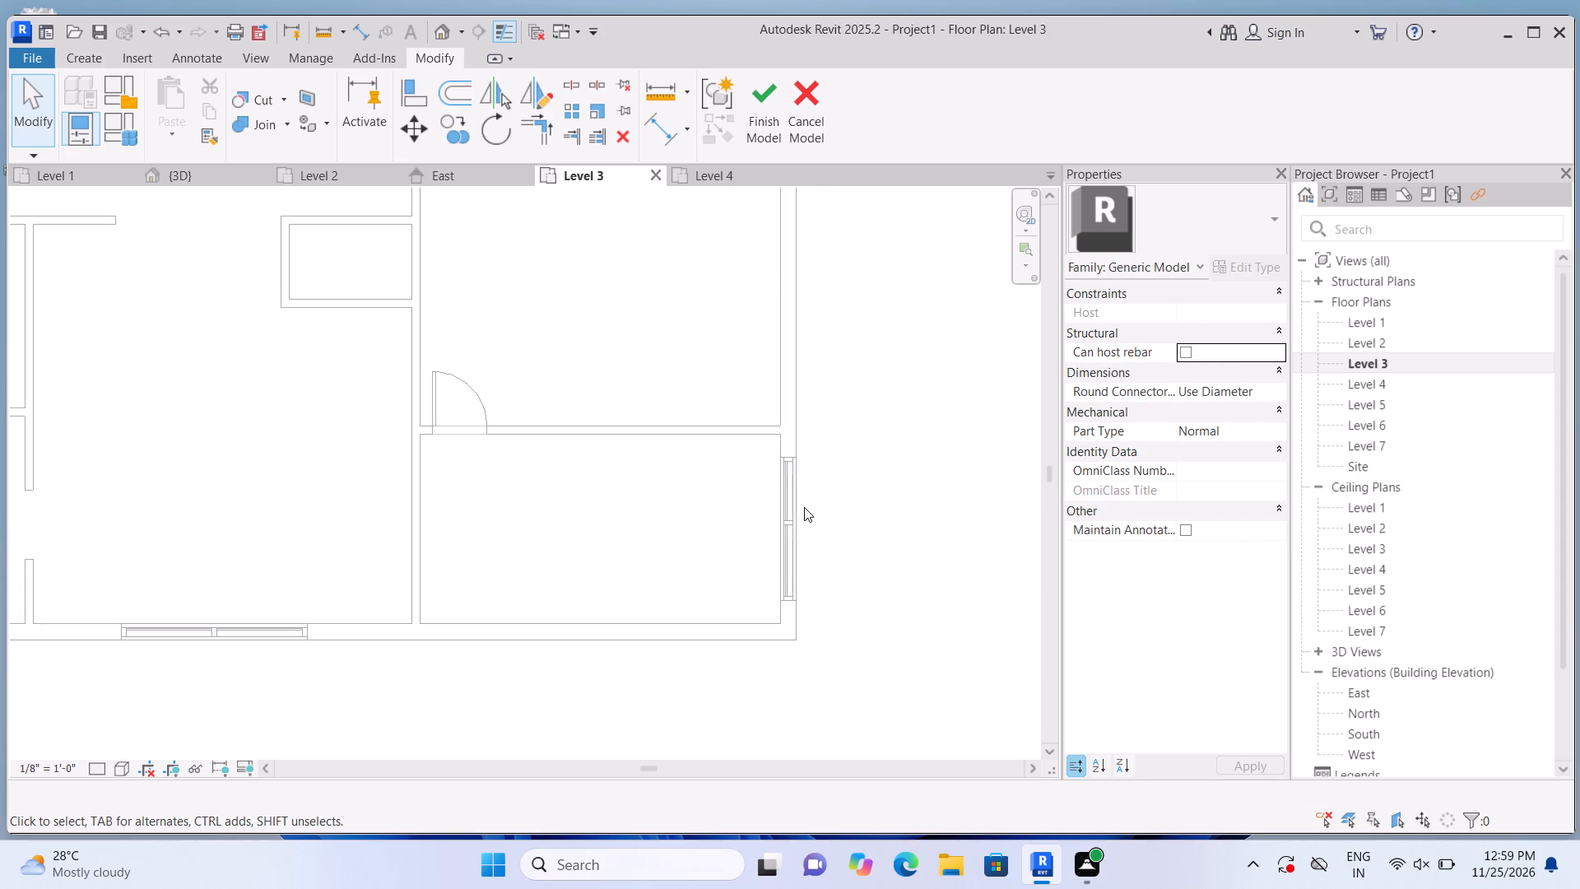
click(755, 119)
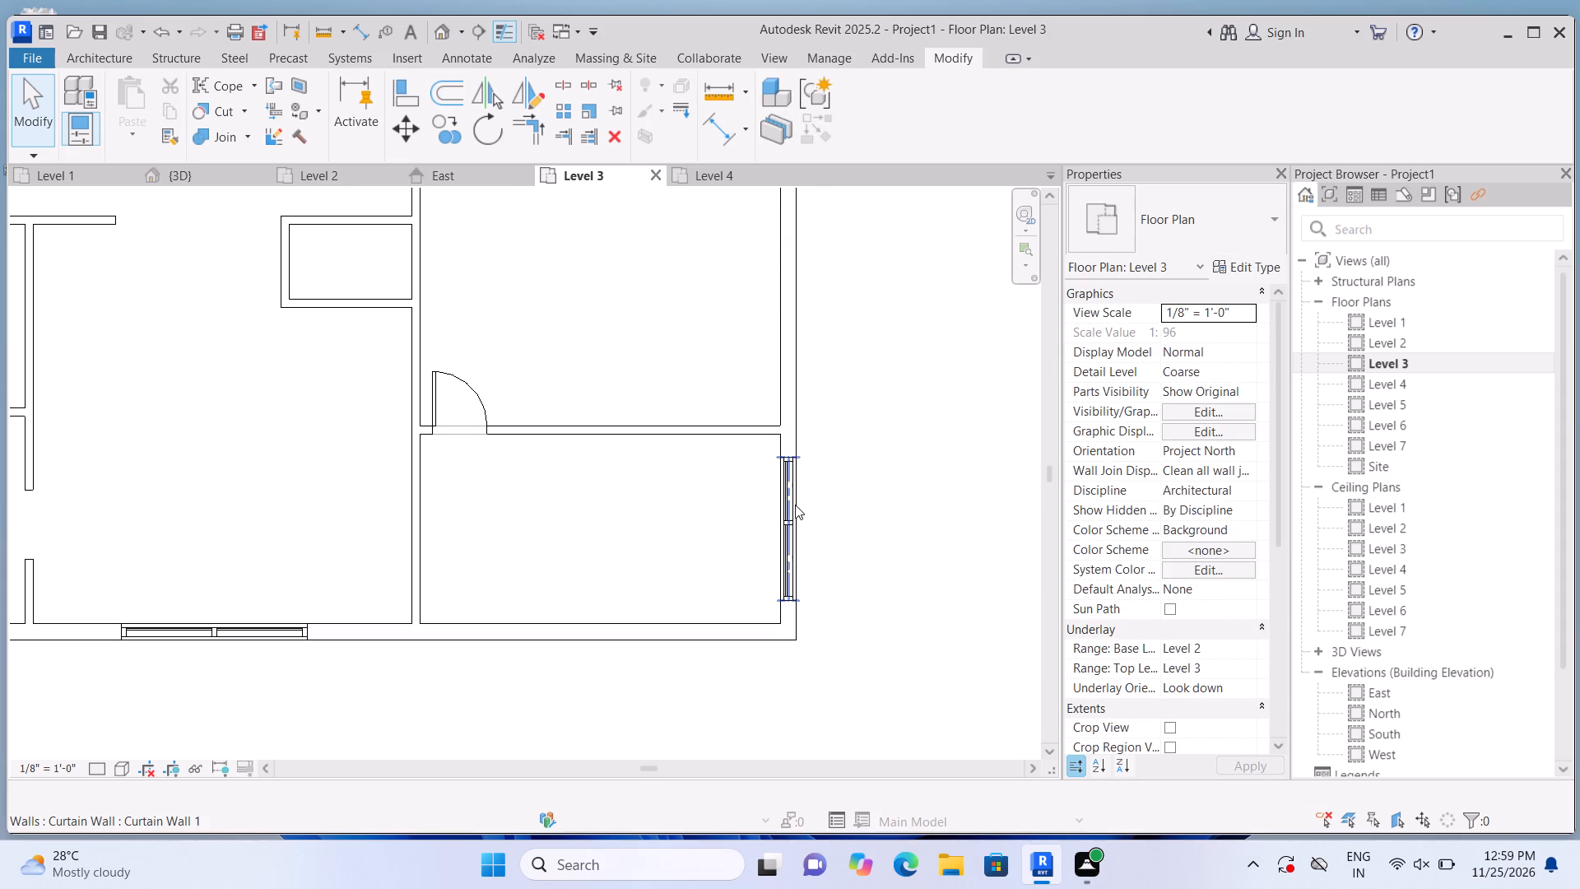
Delete the curtain wall window from the east wall of the south-east corner room on Level 3.
click(794, 505)
key(Delete)
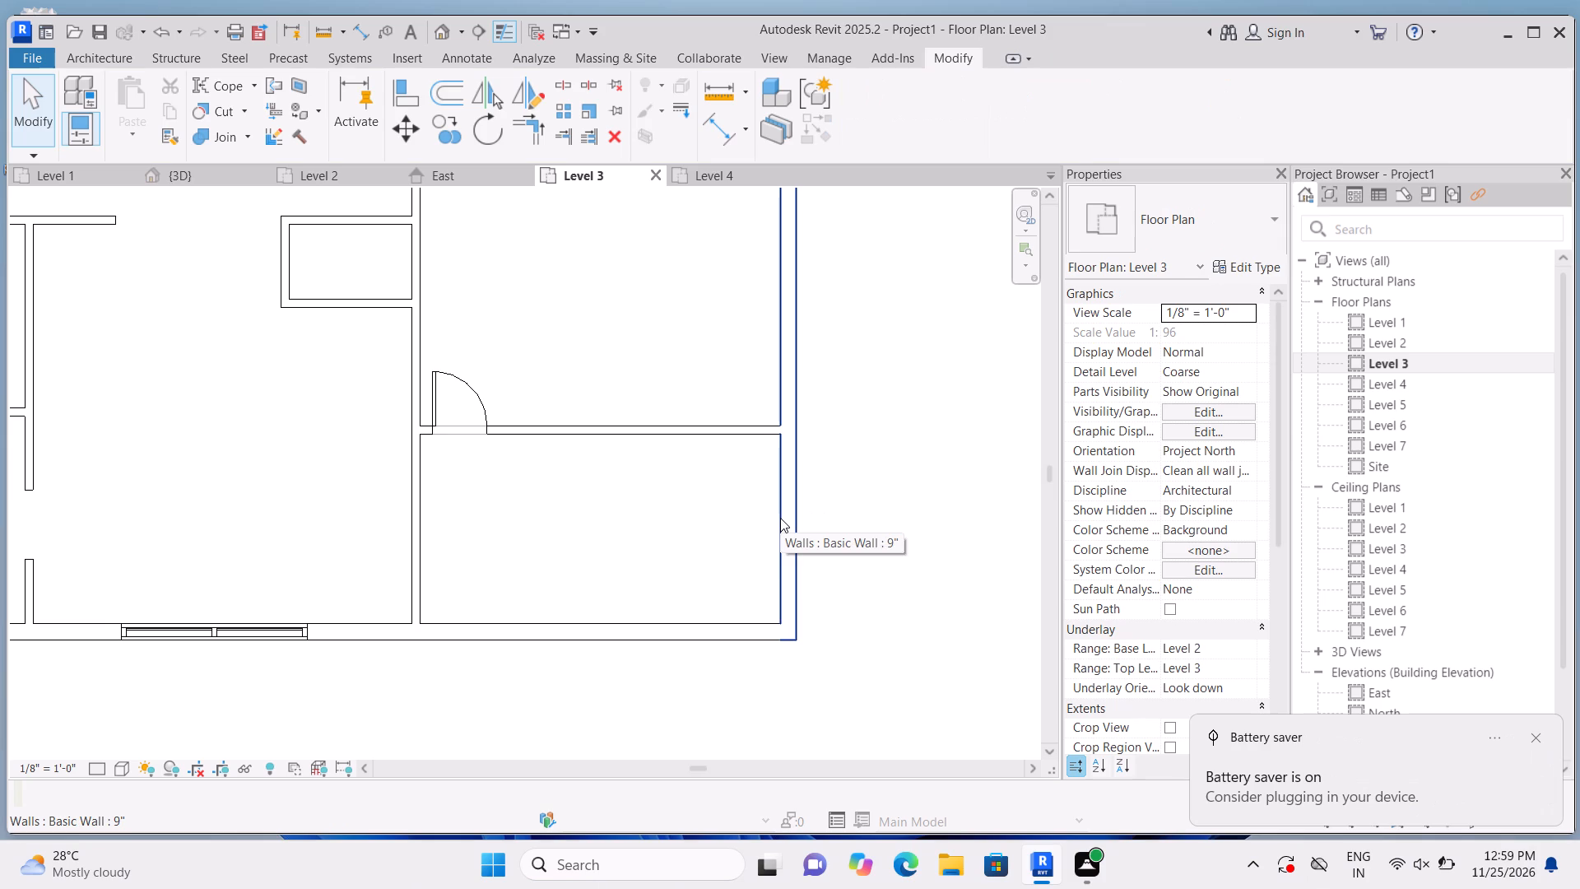
scroll(788, 535, down, 1)
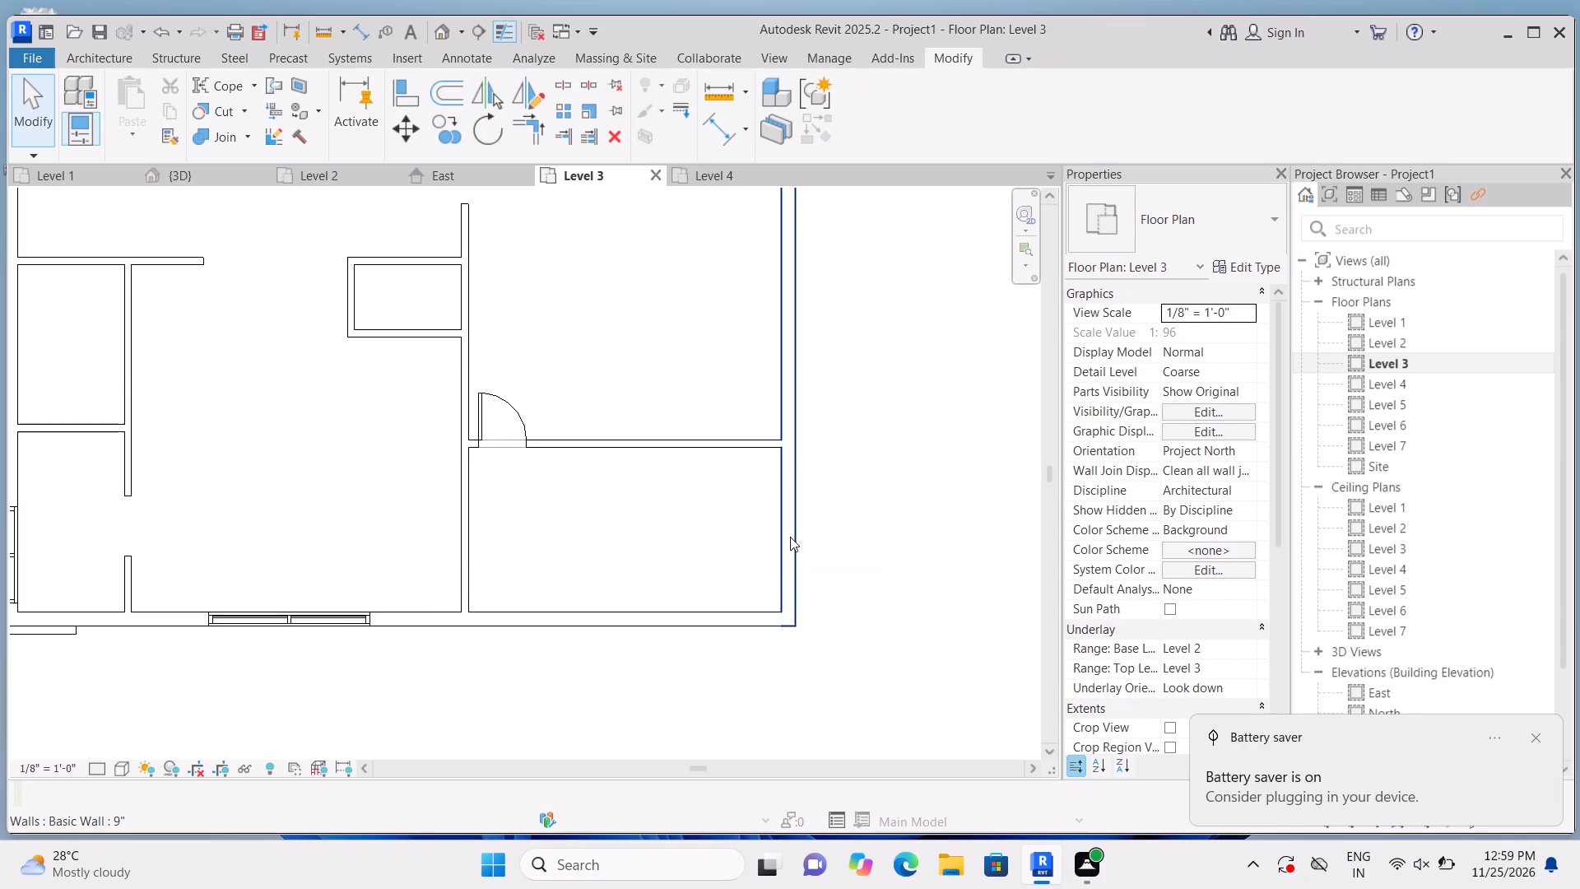
scroll(790, 537, down, 4)
scroll(832, 537, up, 1)
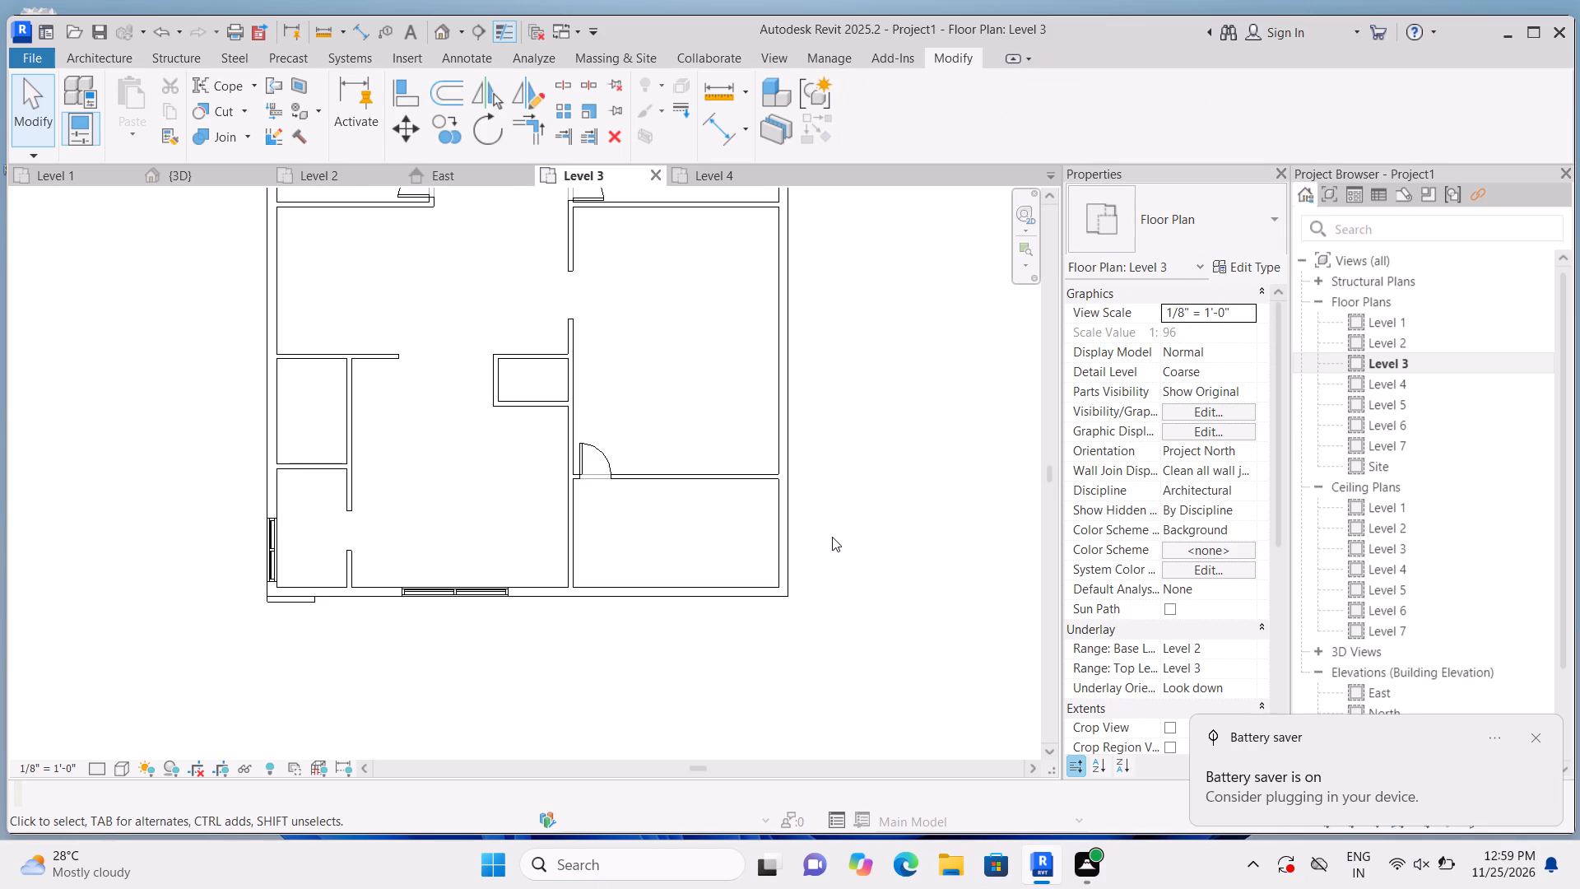
On Level 3, draw a Basic Wall 4.5" partition about 9'-7 1/2" long across the south-east room, from its north partition to the front wall.
click(445, 36)
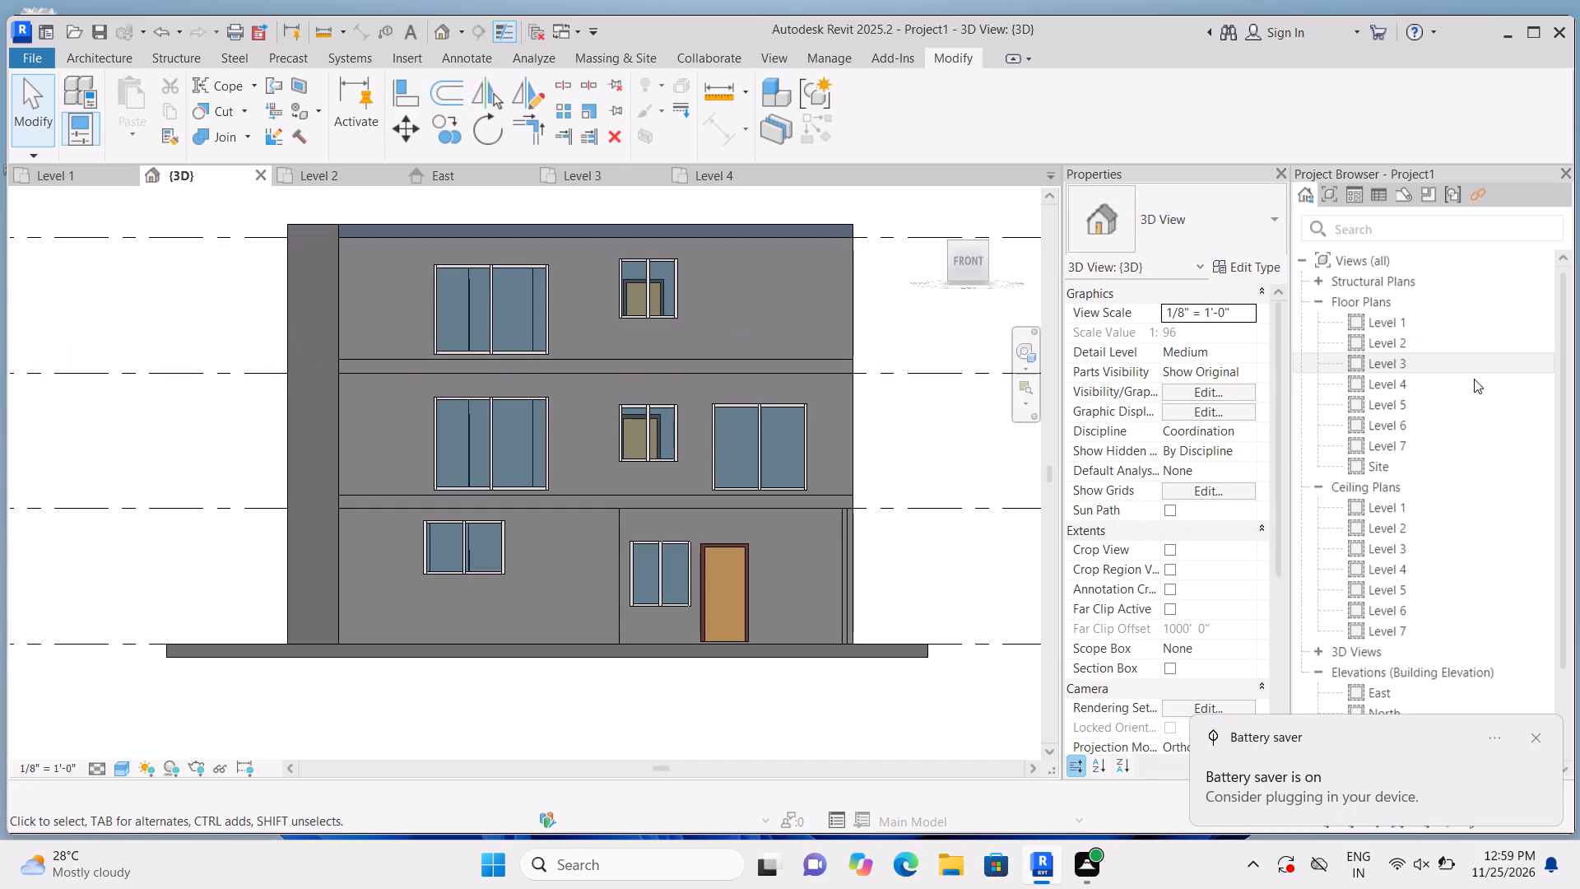
double_click(1448, 363)
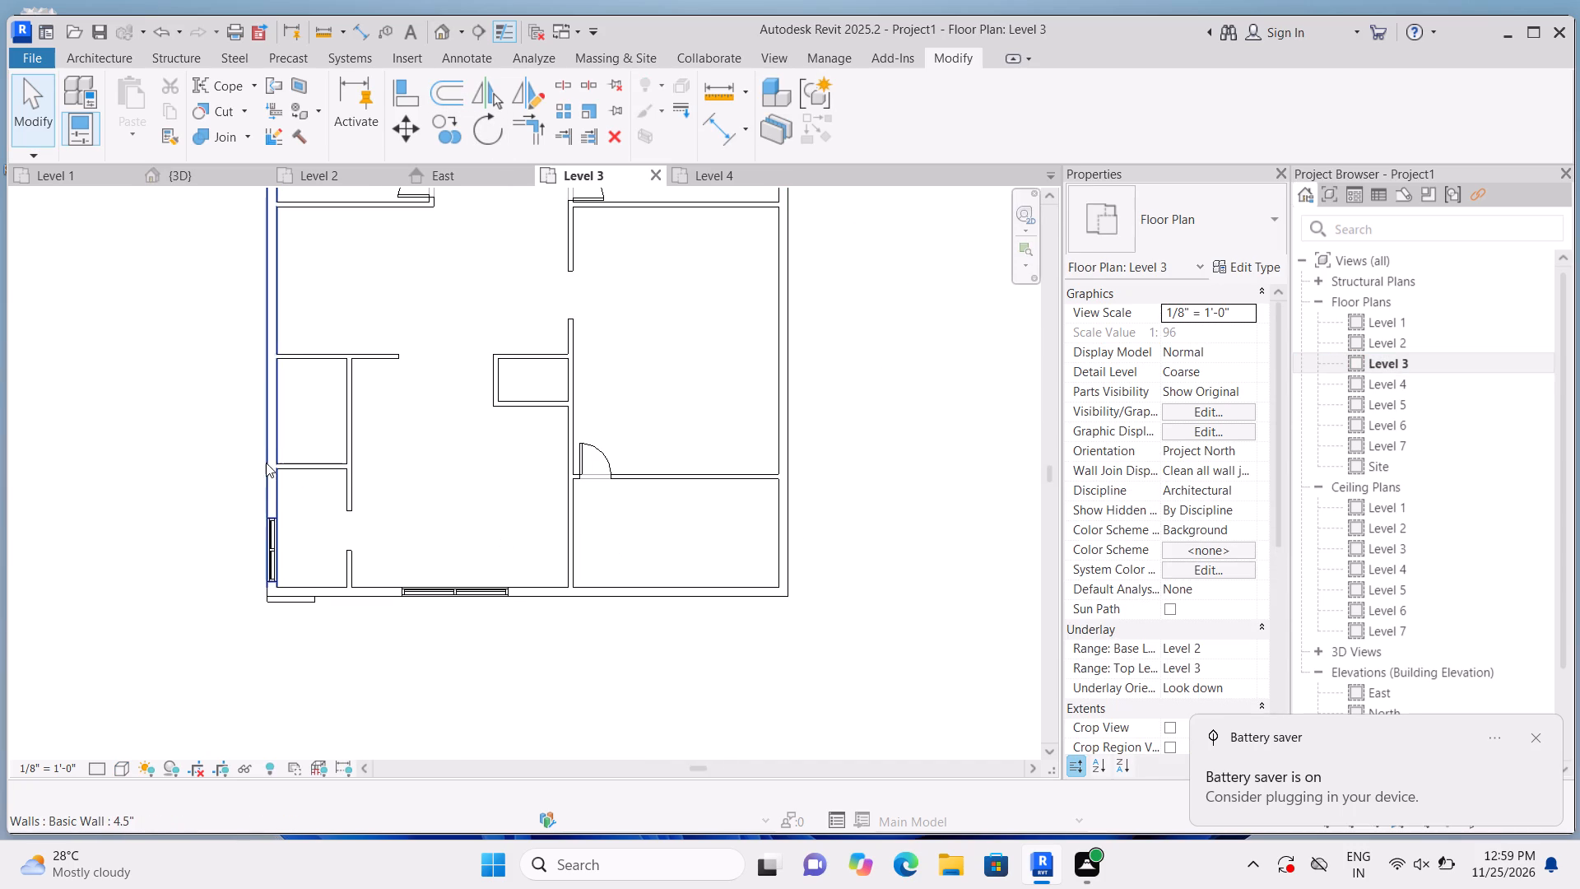
click(89, 56)
click(90, 91)
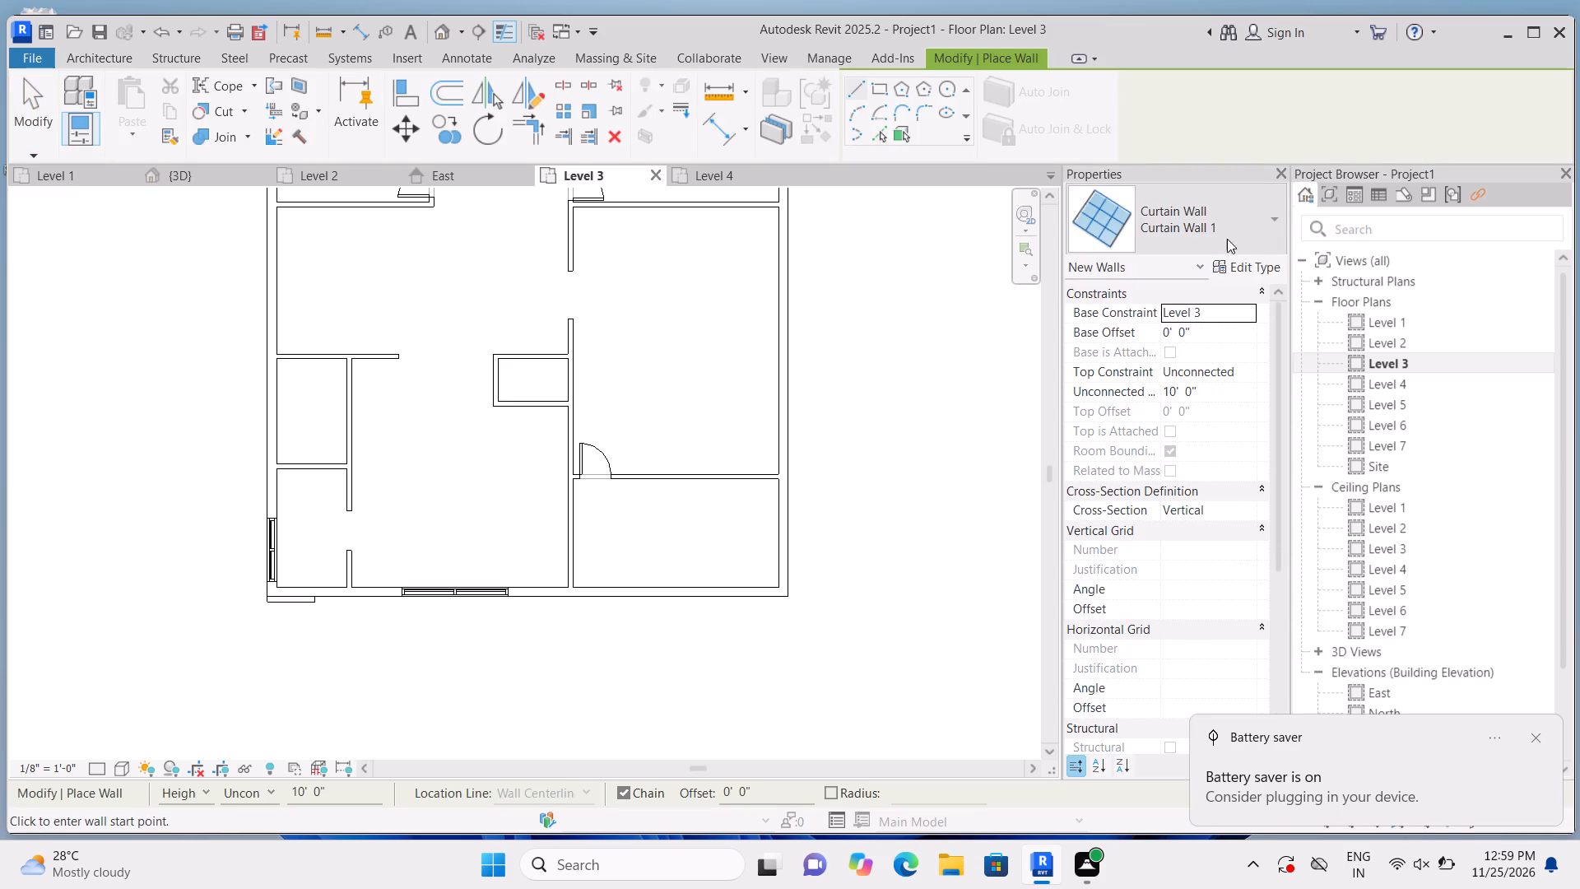
click(1261, 225)
scroll(1258, 345, up, 10)
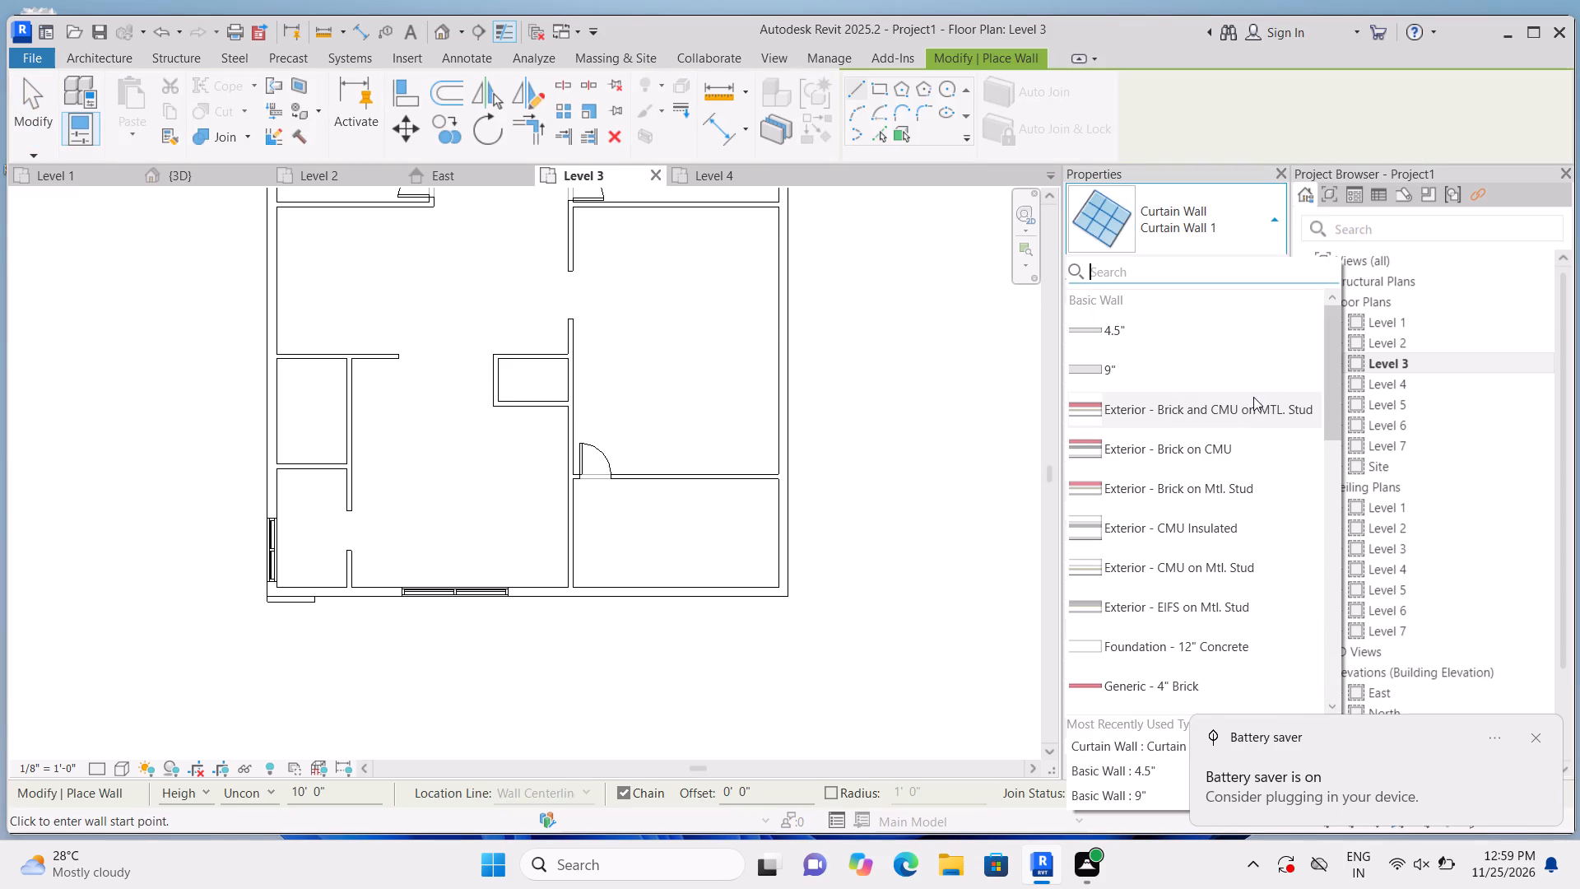
scroll(1253, 397, up, 2)
click(1235, 326)
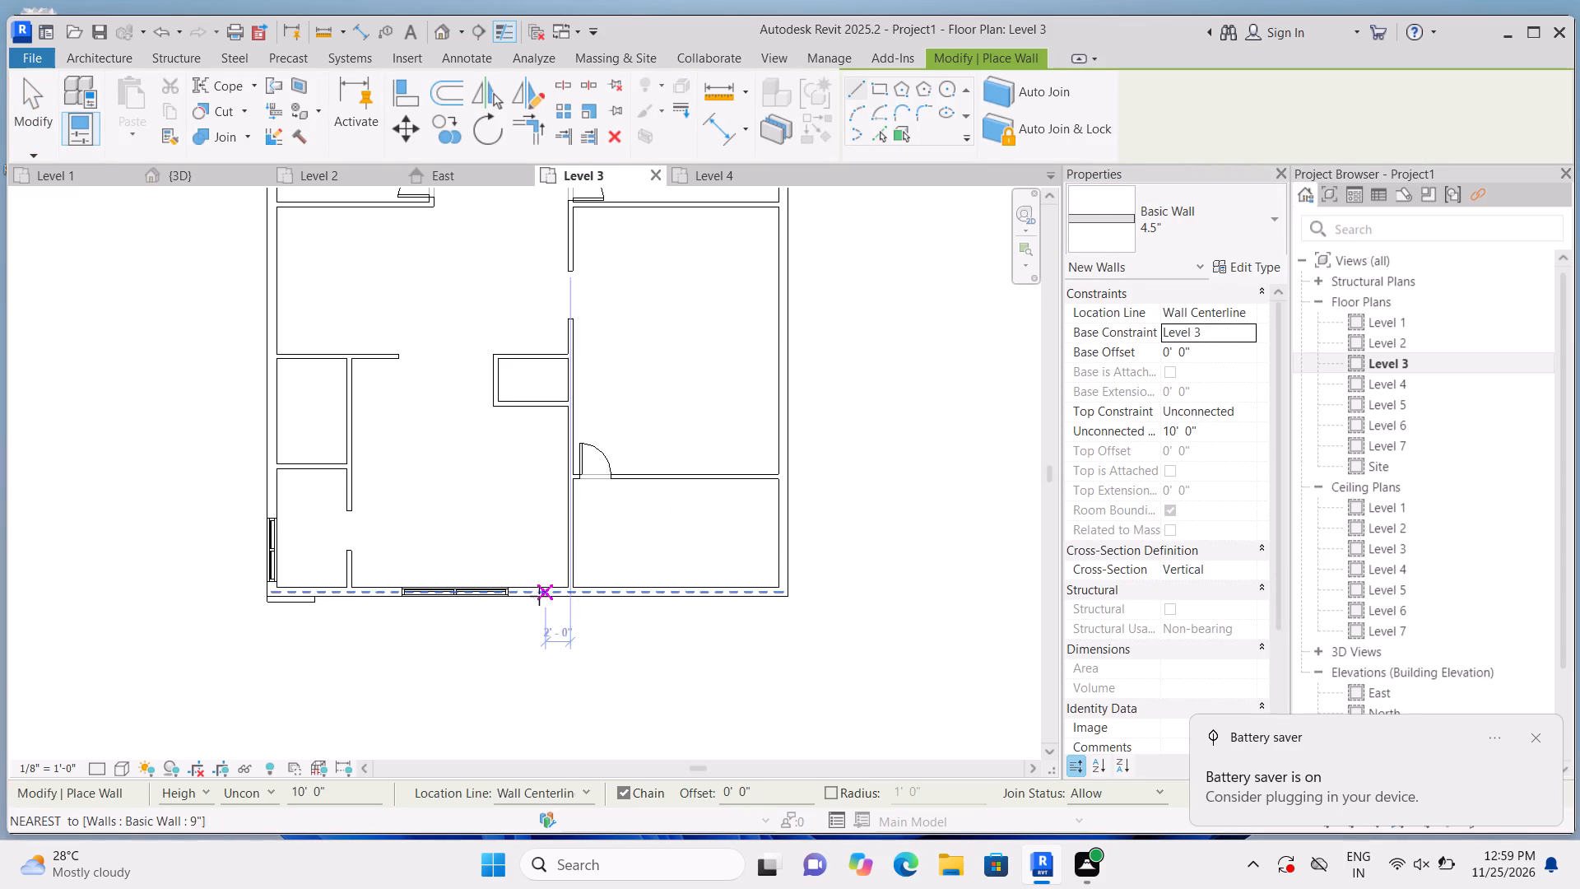
scroll(523, 603, up, 1)
click(684, 457)
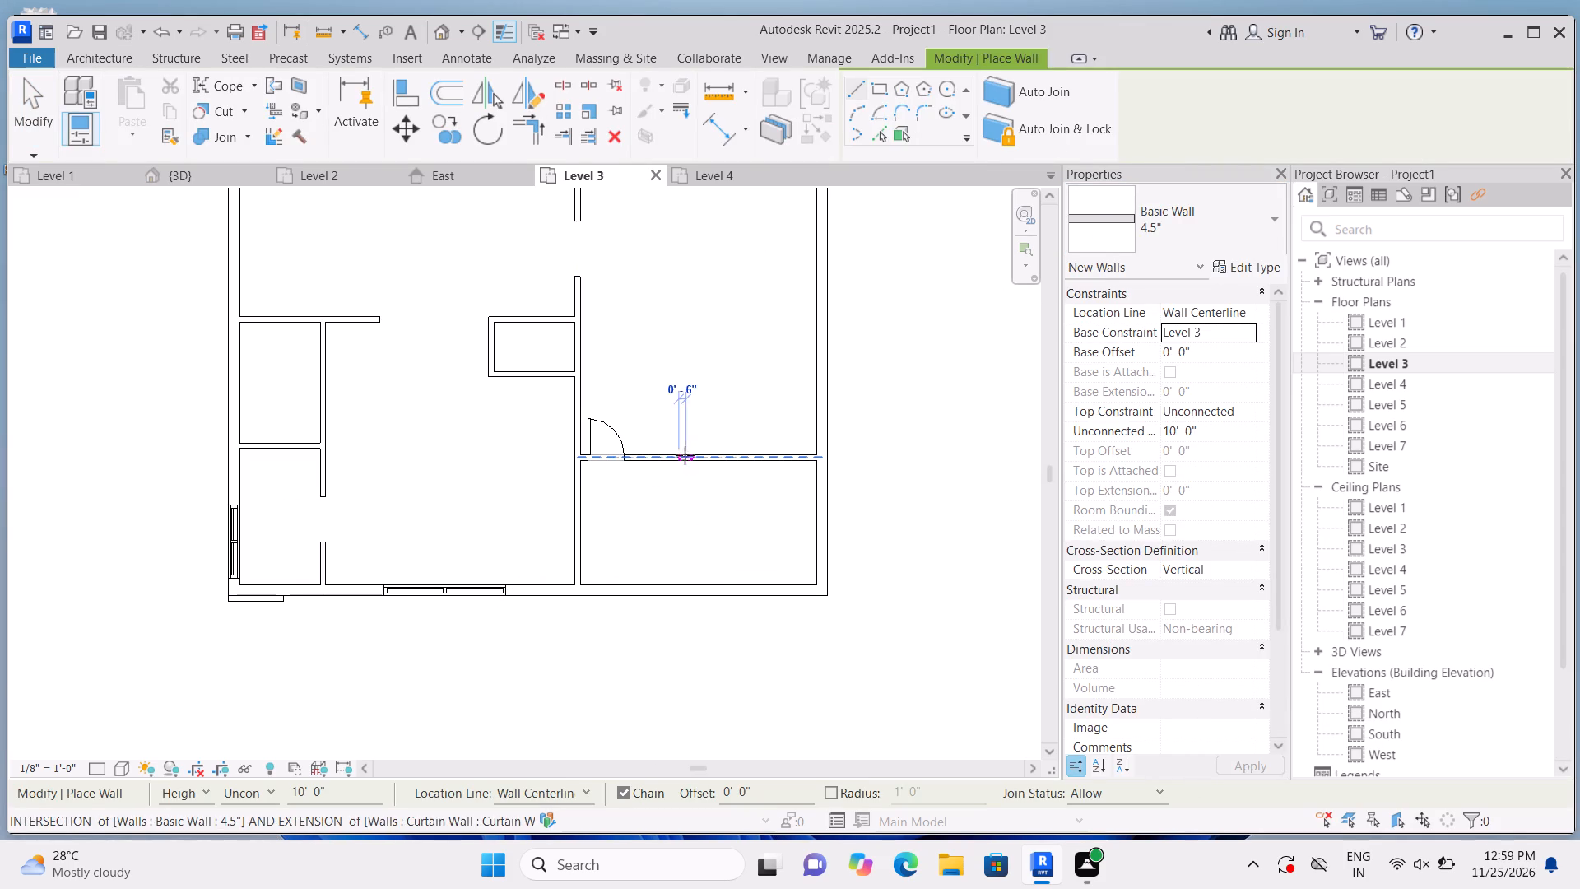
click(678, 600)
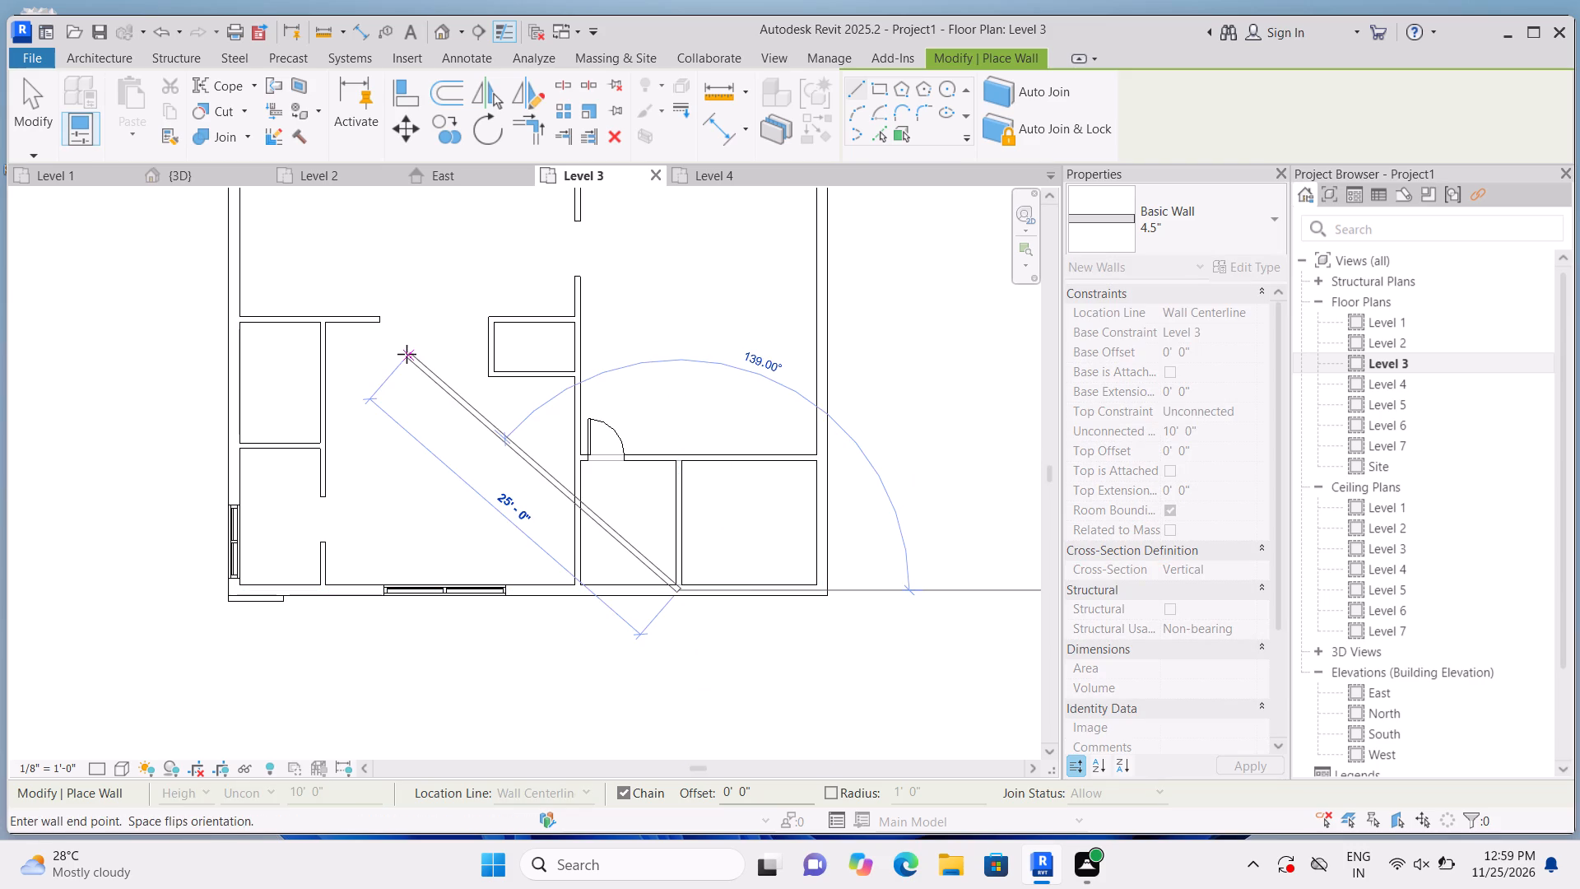
key(Escape)
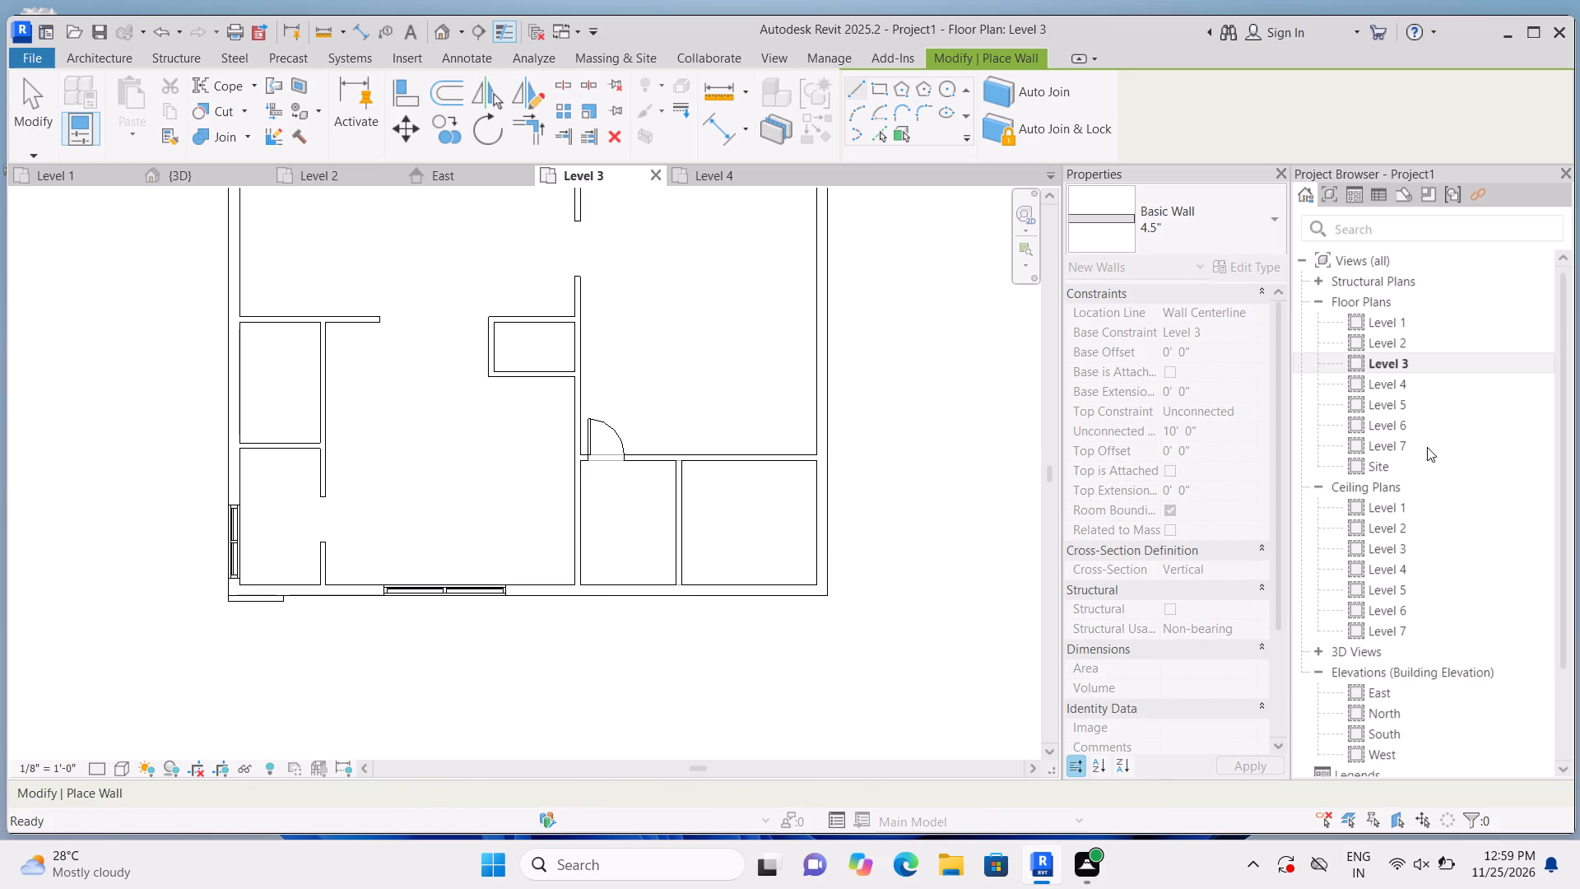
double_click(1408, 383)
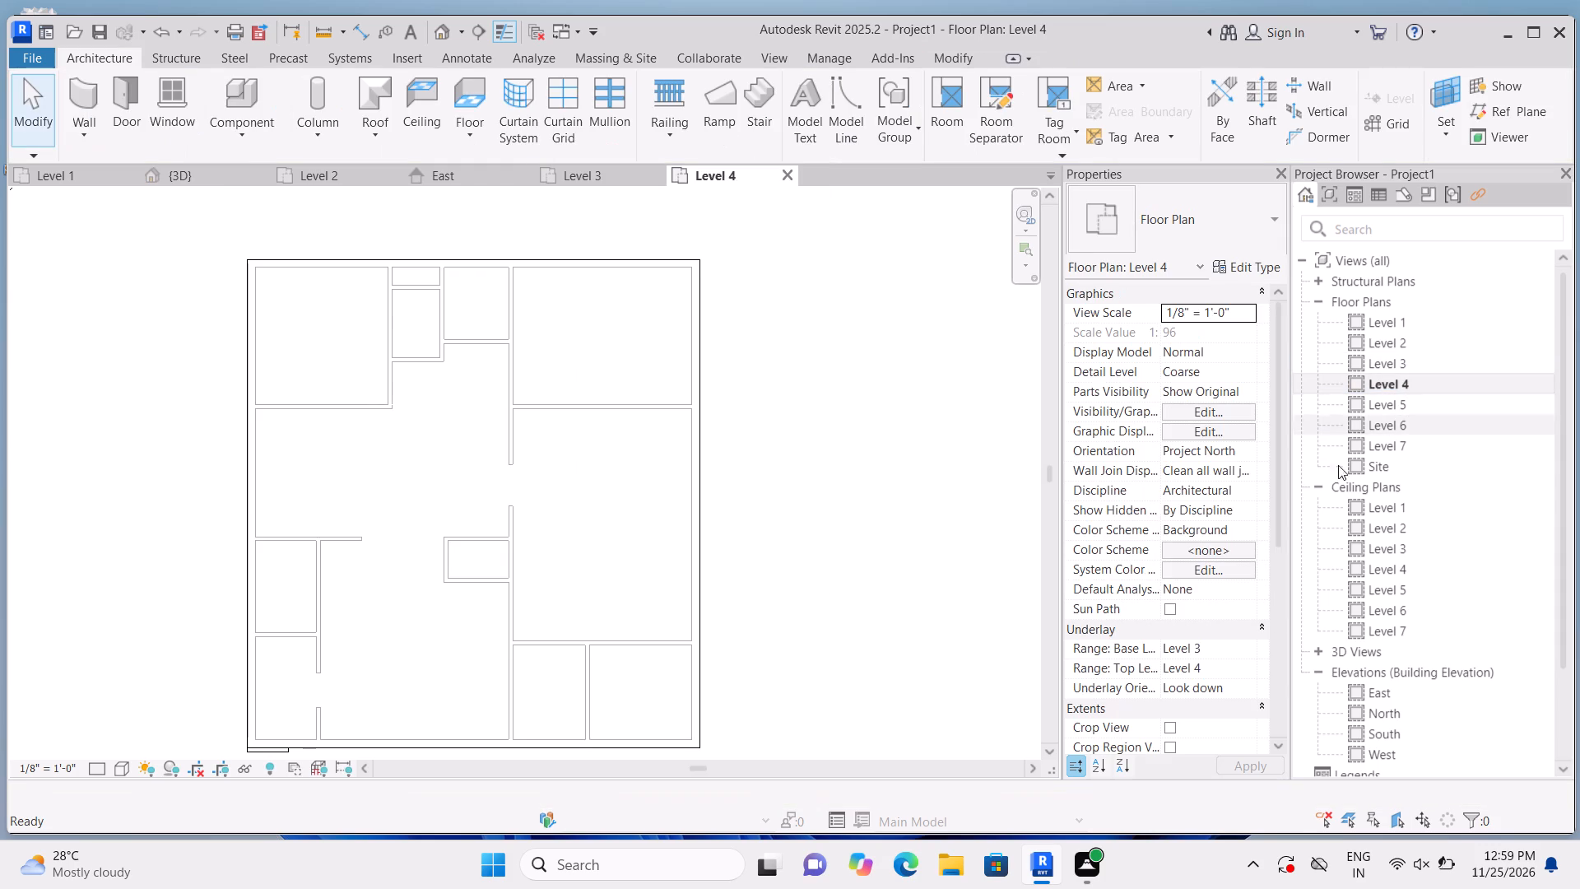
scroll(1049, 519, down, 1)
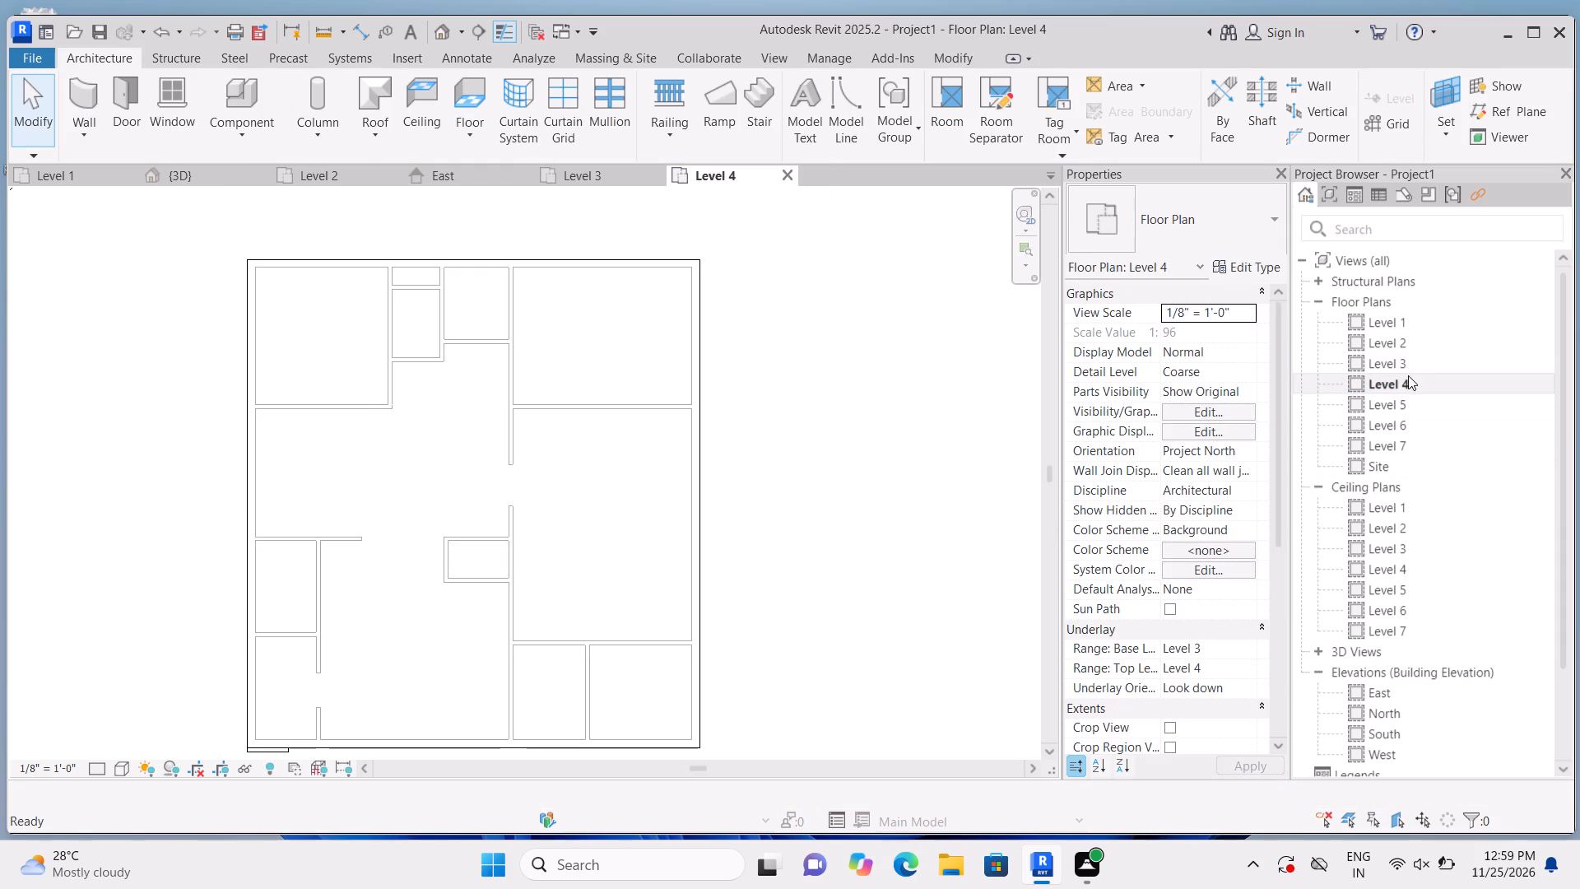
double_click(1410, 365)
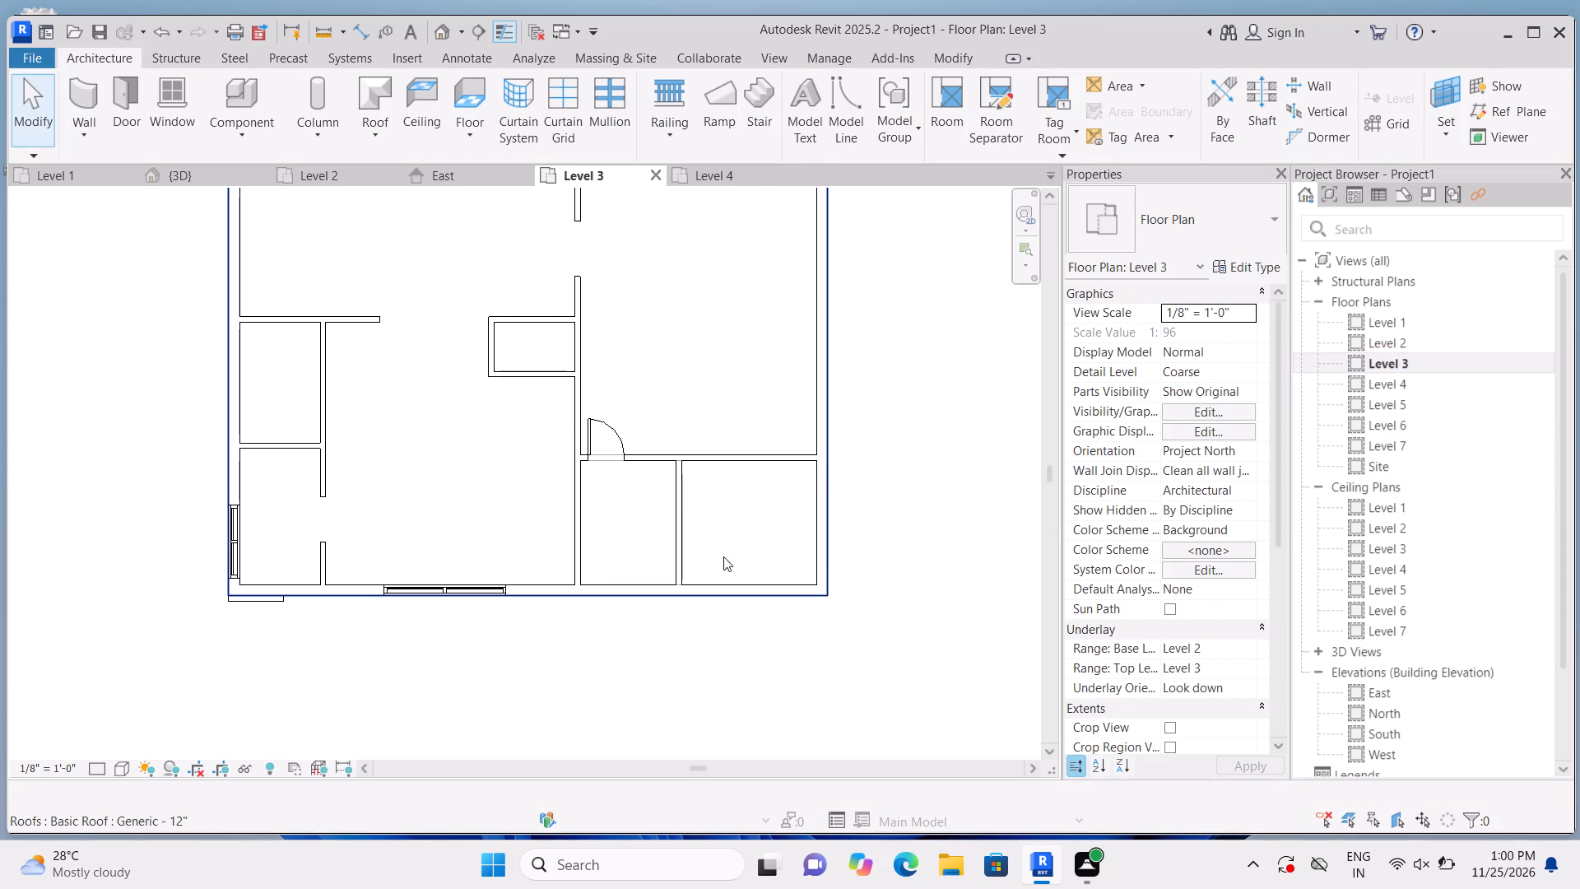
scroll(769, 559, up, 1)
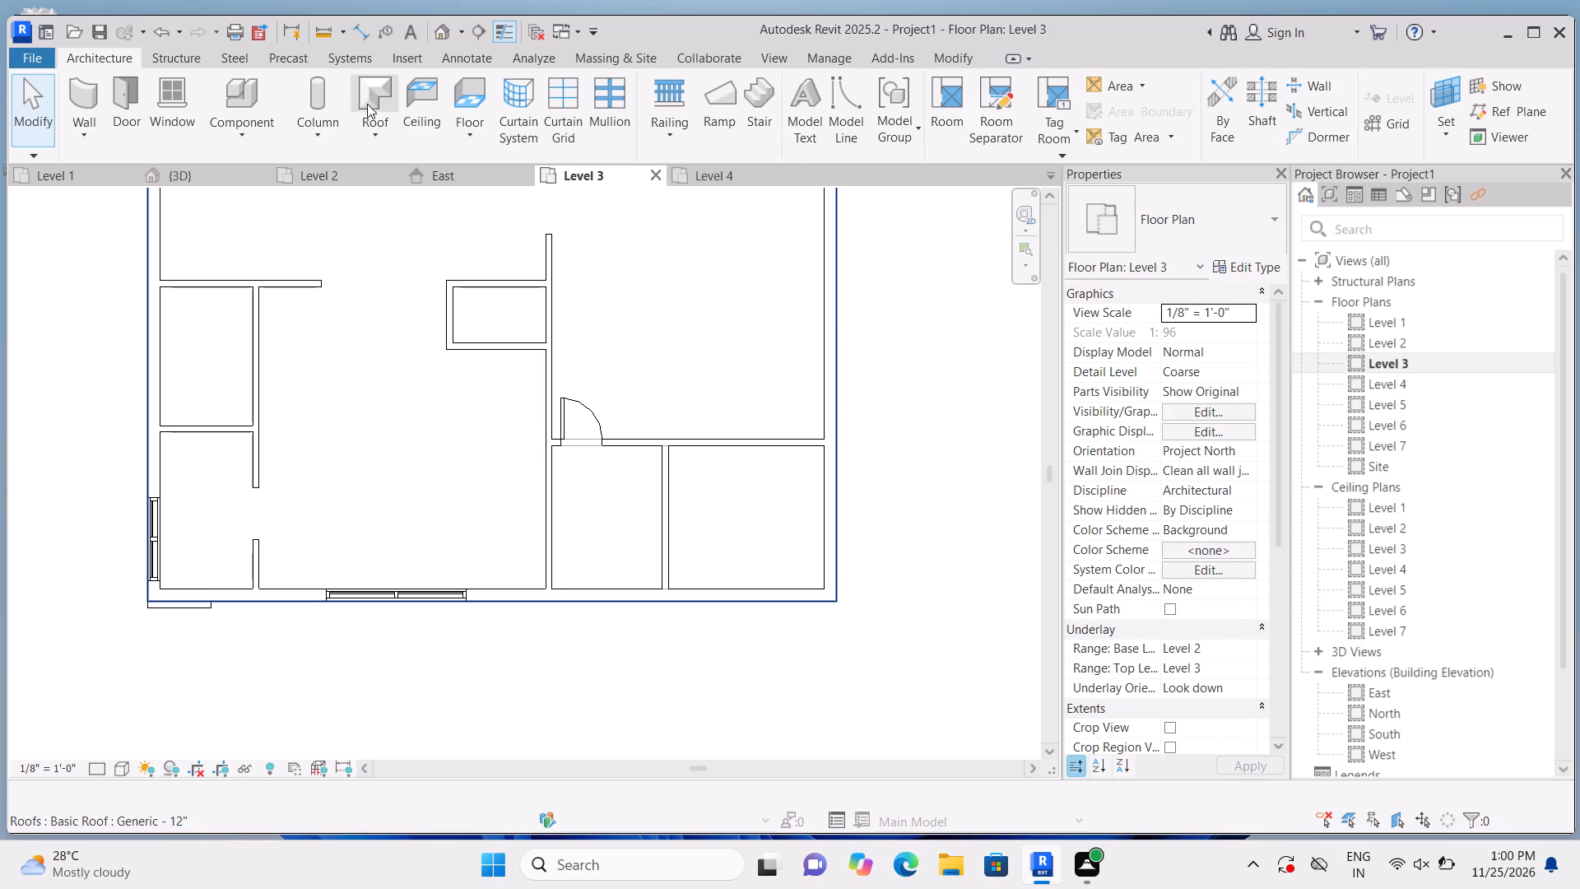
Split the Level 3 front 9" wall in line with the east face of the new partition.
click(860, 131)
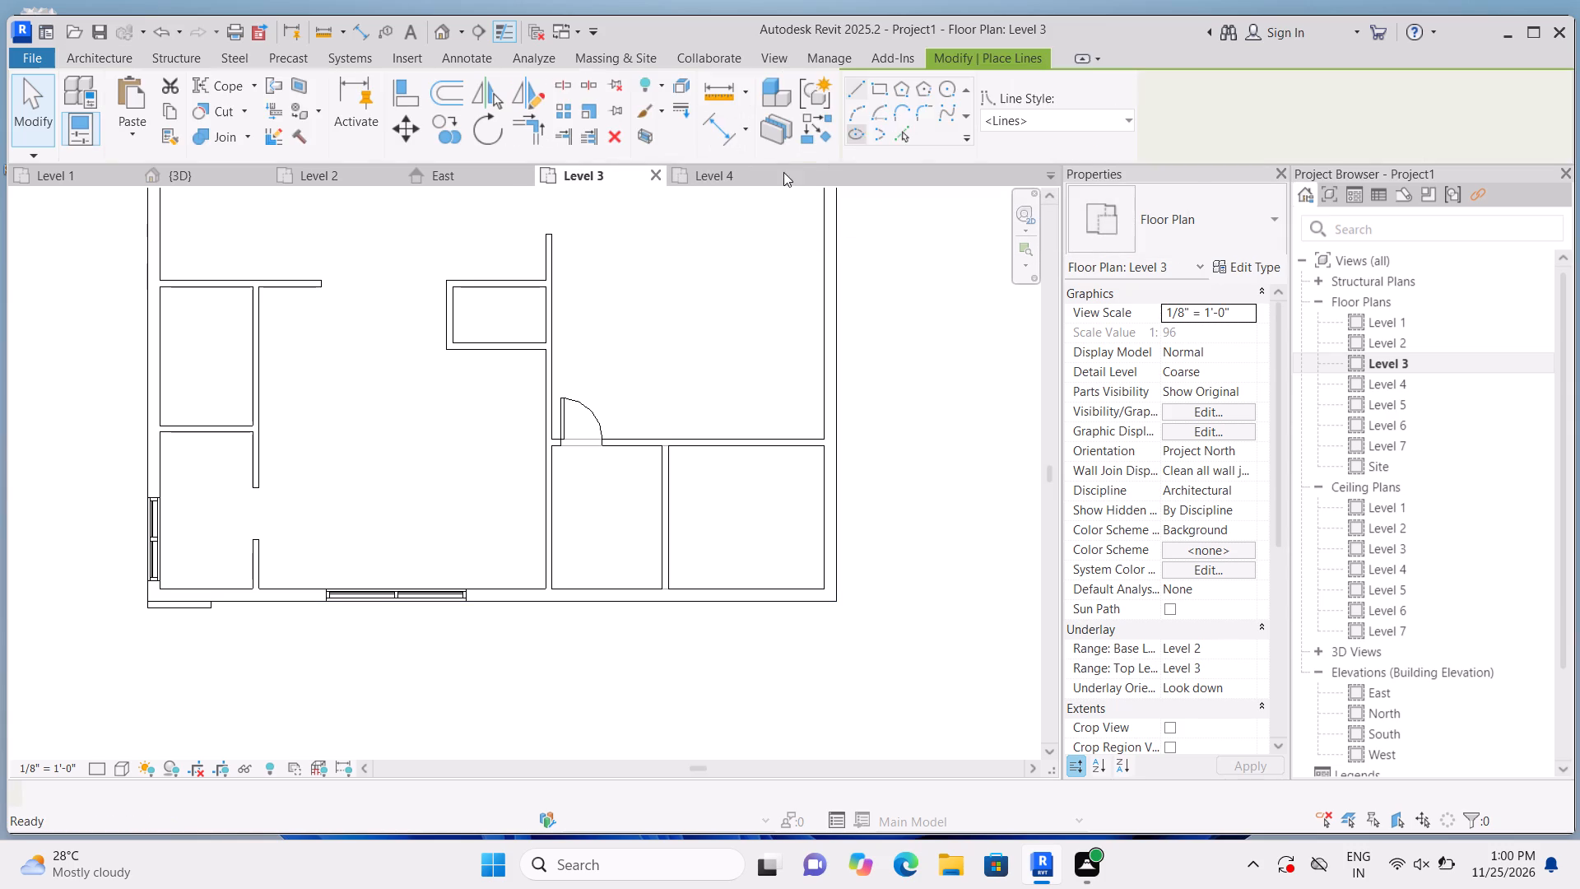
click(565, 92)
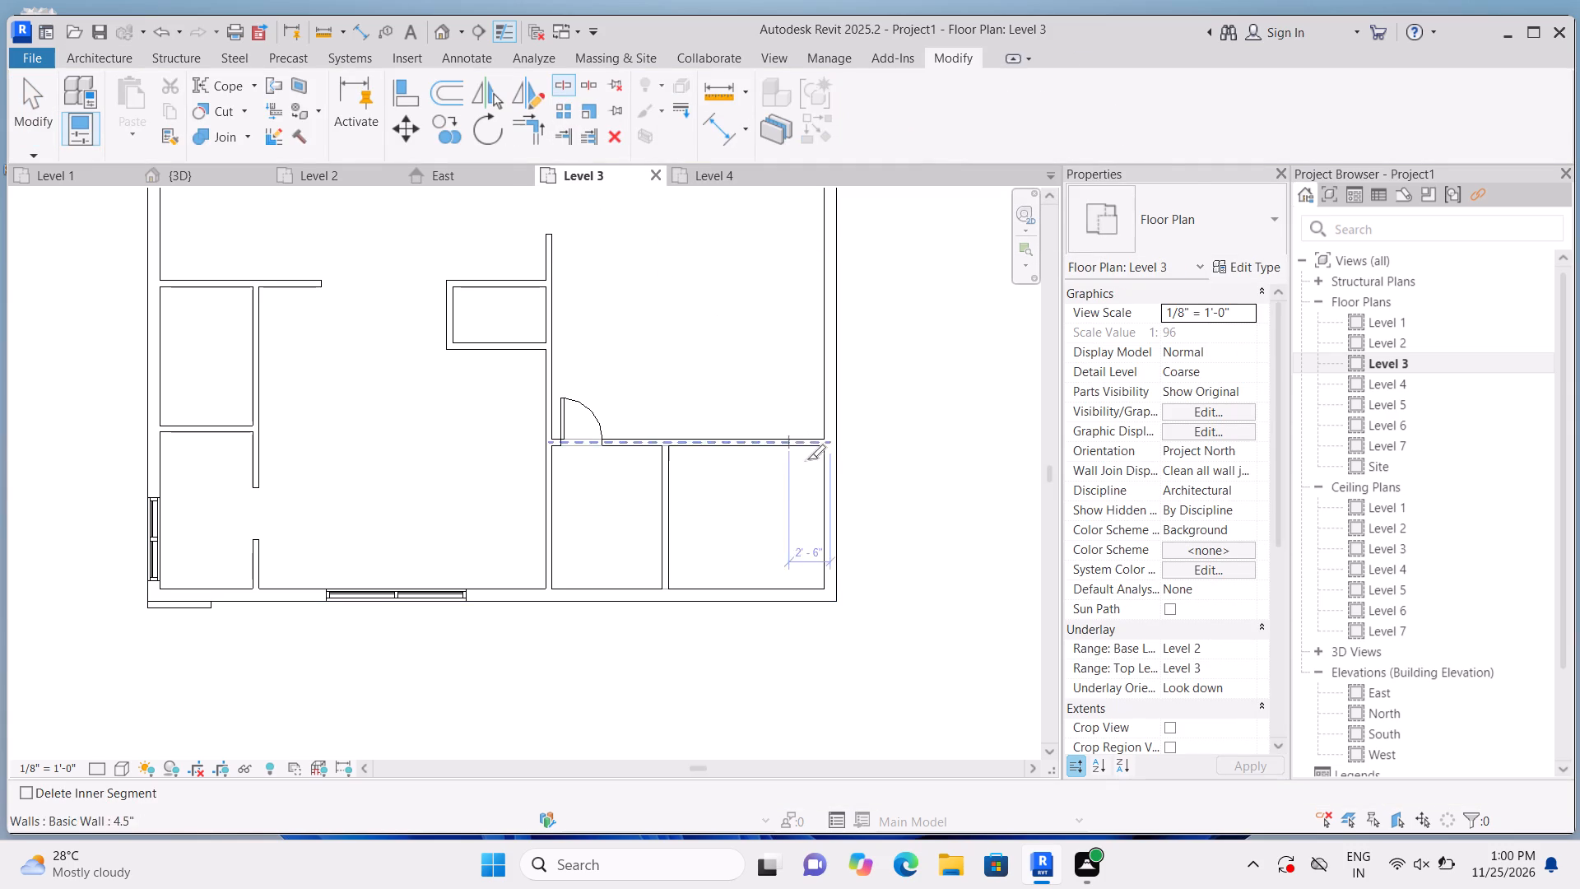
scroll(895, 625, up, 1)
scroll(799, 593, up, 4)
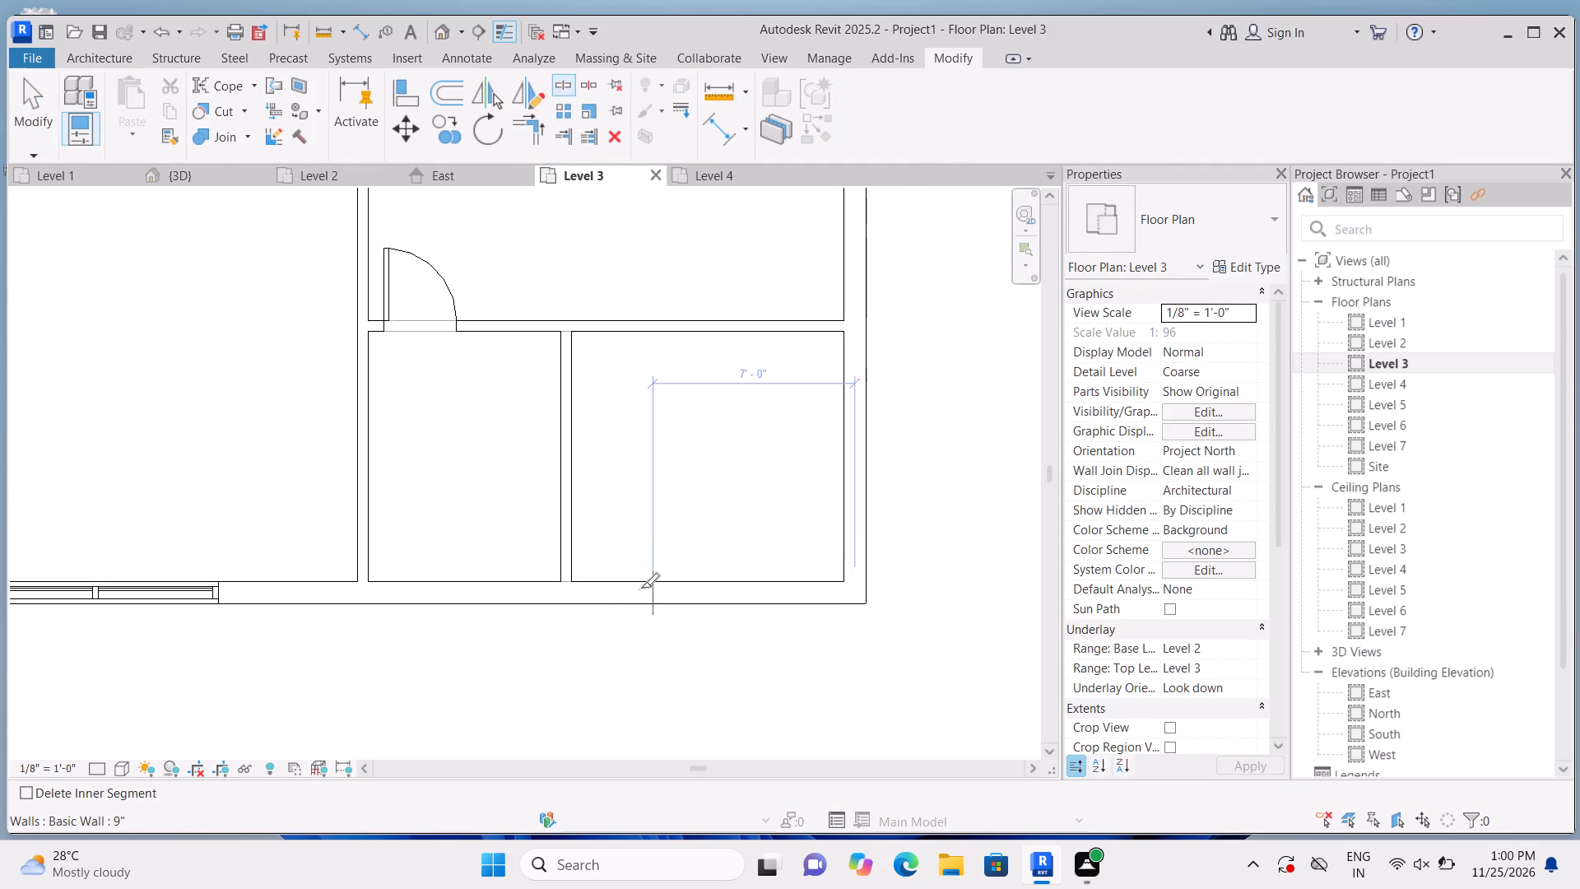
scroll(641, 588, up, 6)
scroll(495, 596, up, 8)
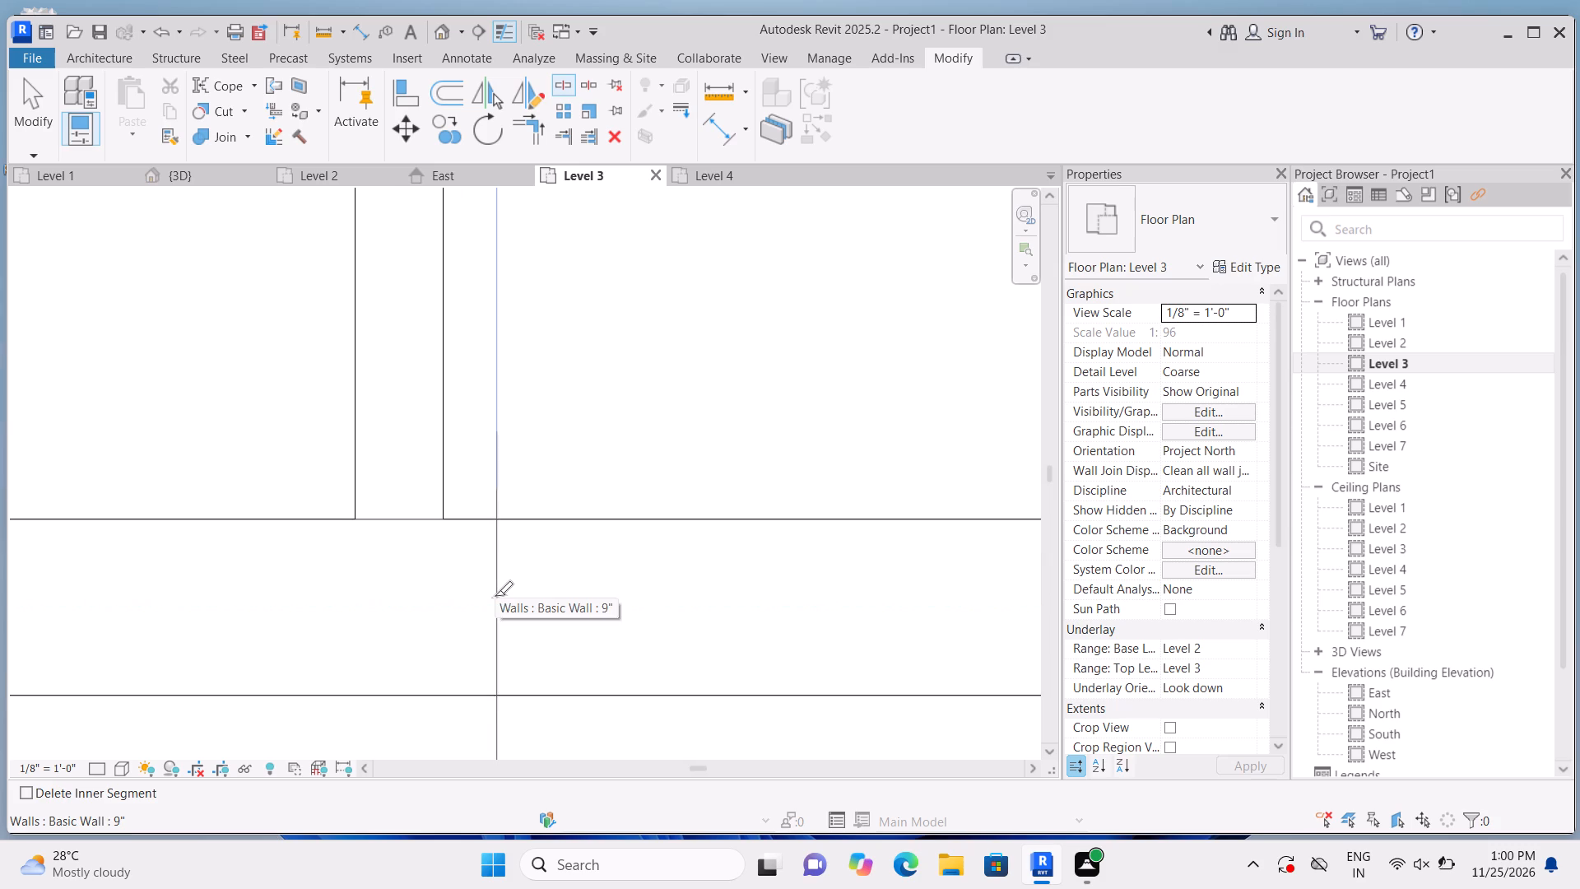
scroll(495, 596, up, 1)
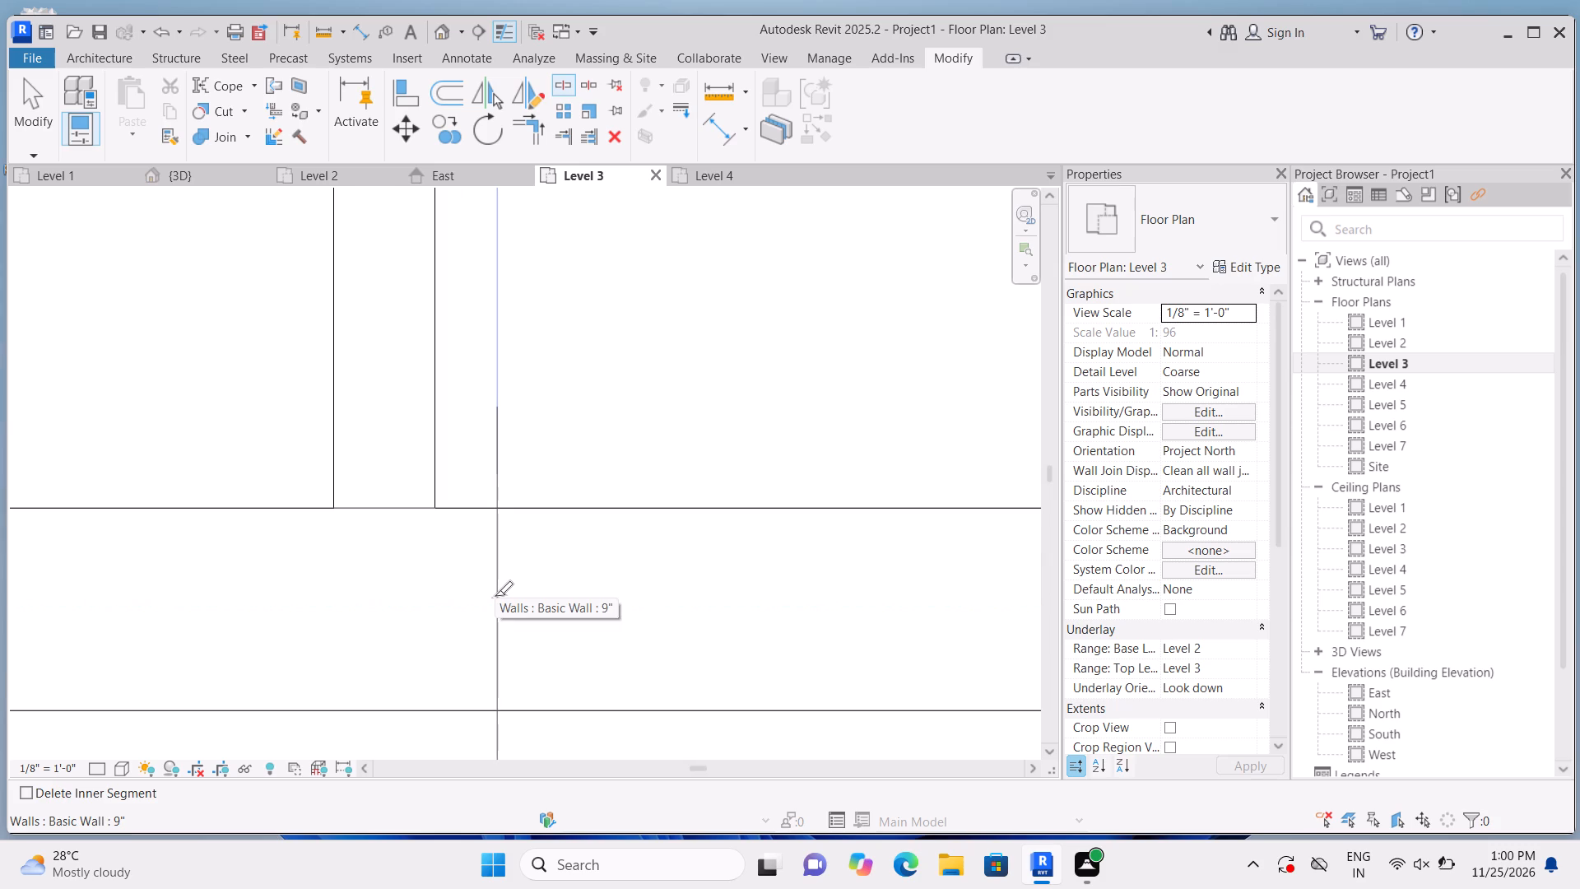
scroll(486, 601, up, 1)
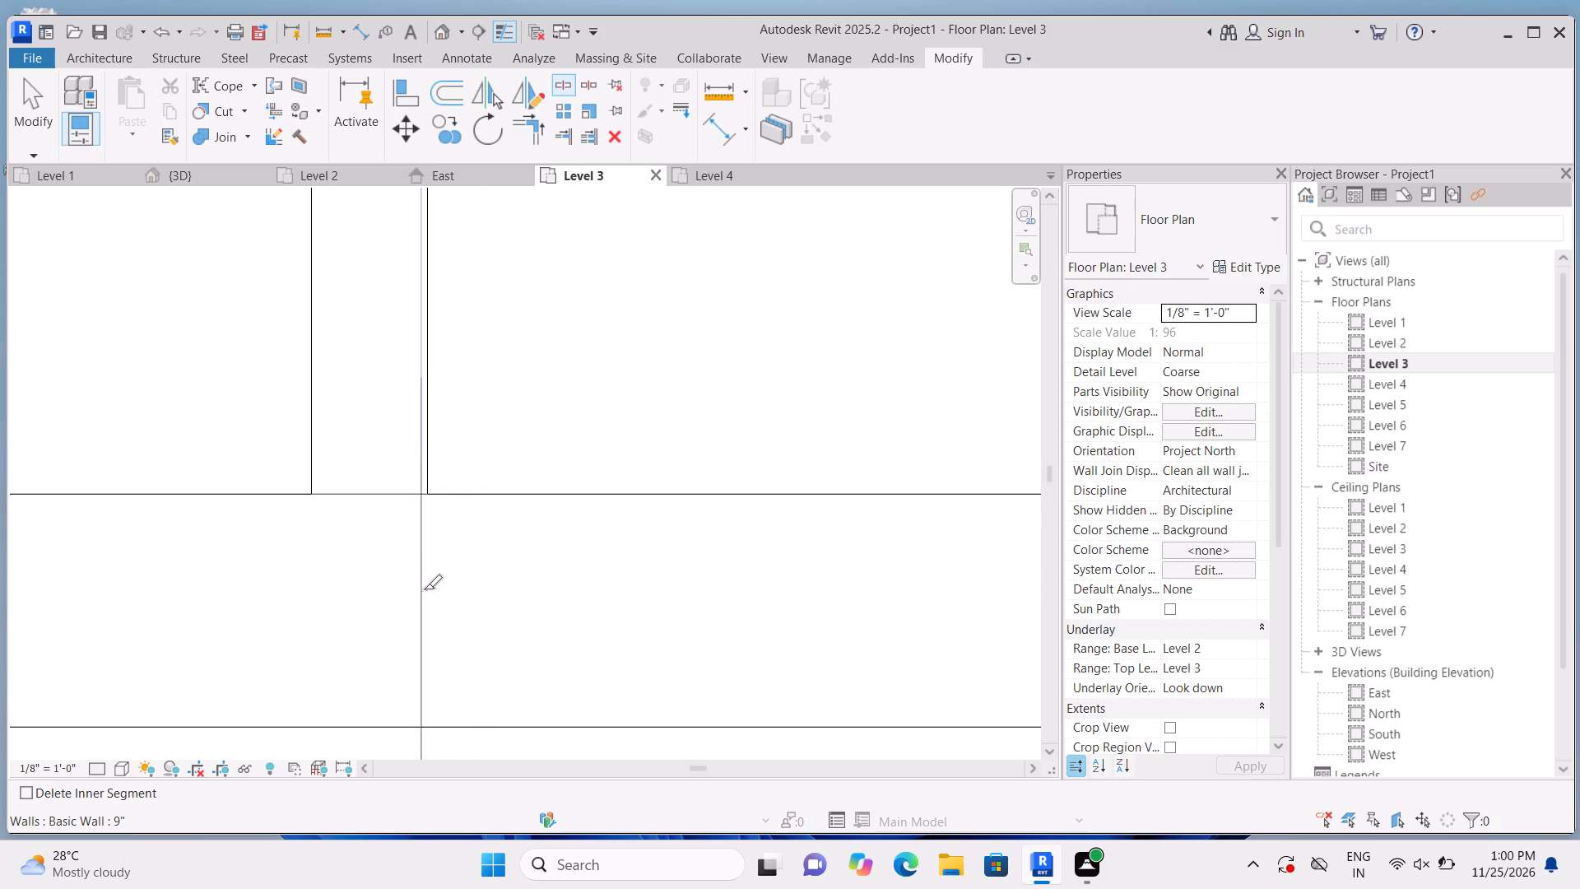
click(428, 589)
scroll(476, 656, down, 2)
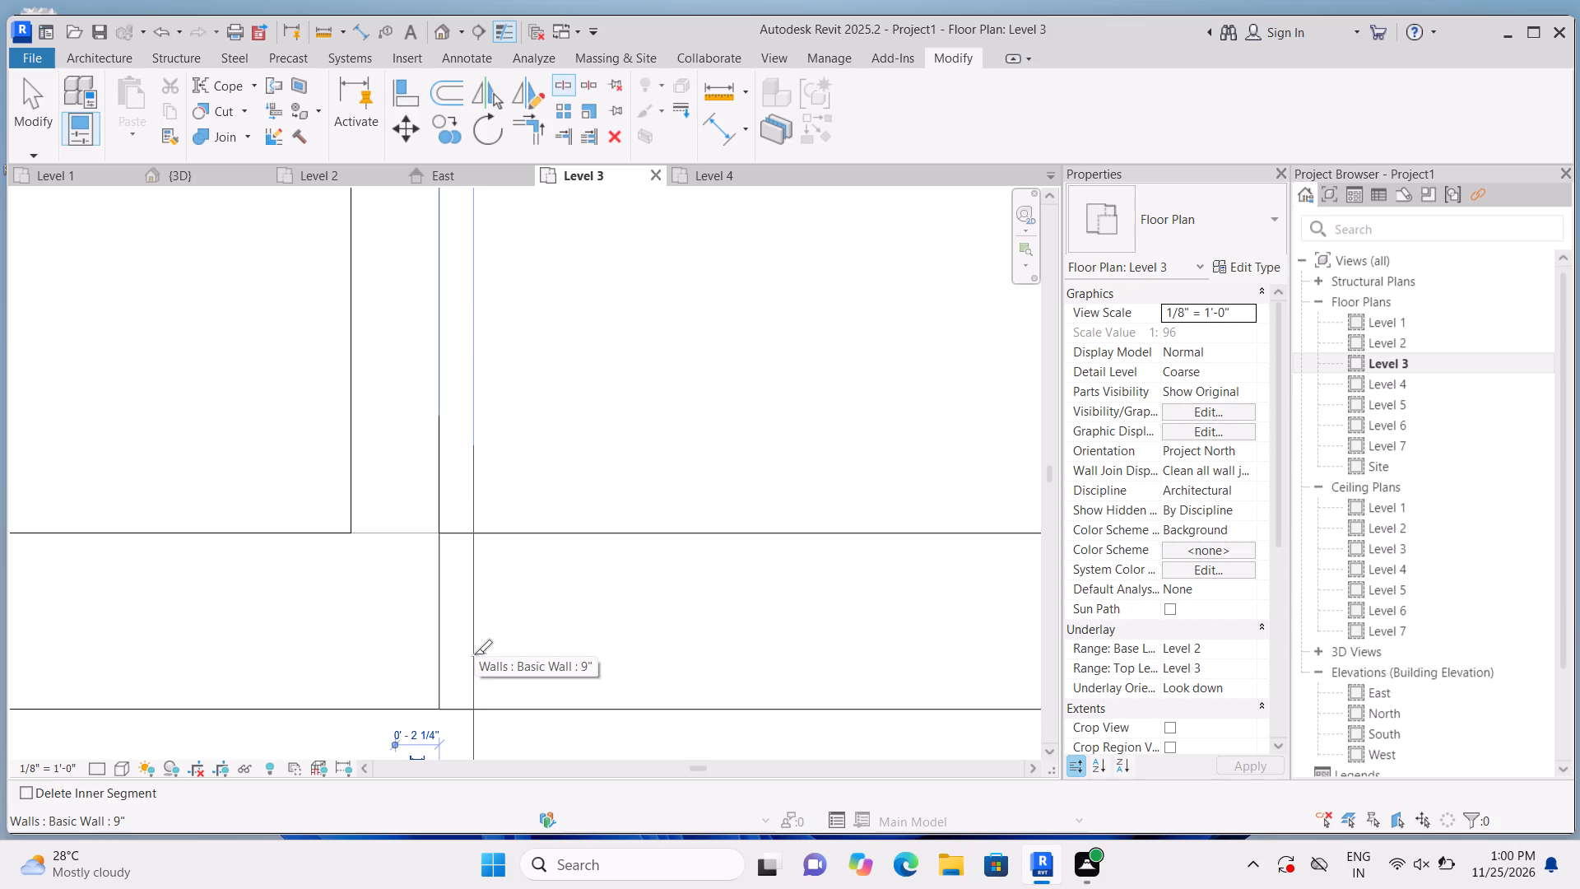
key(Escape)
scroll(474, 654, down, 13)
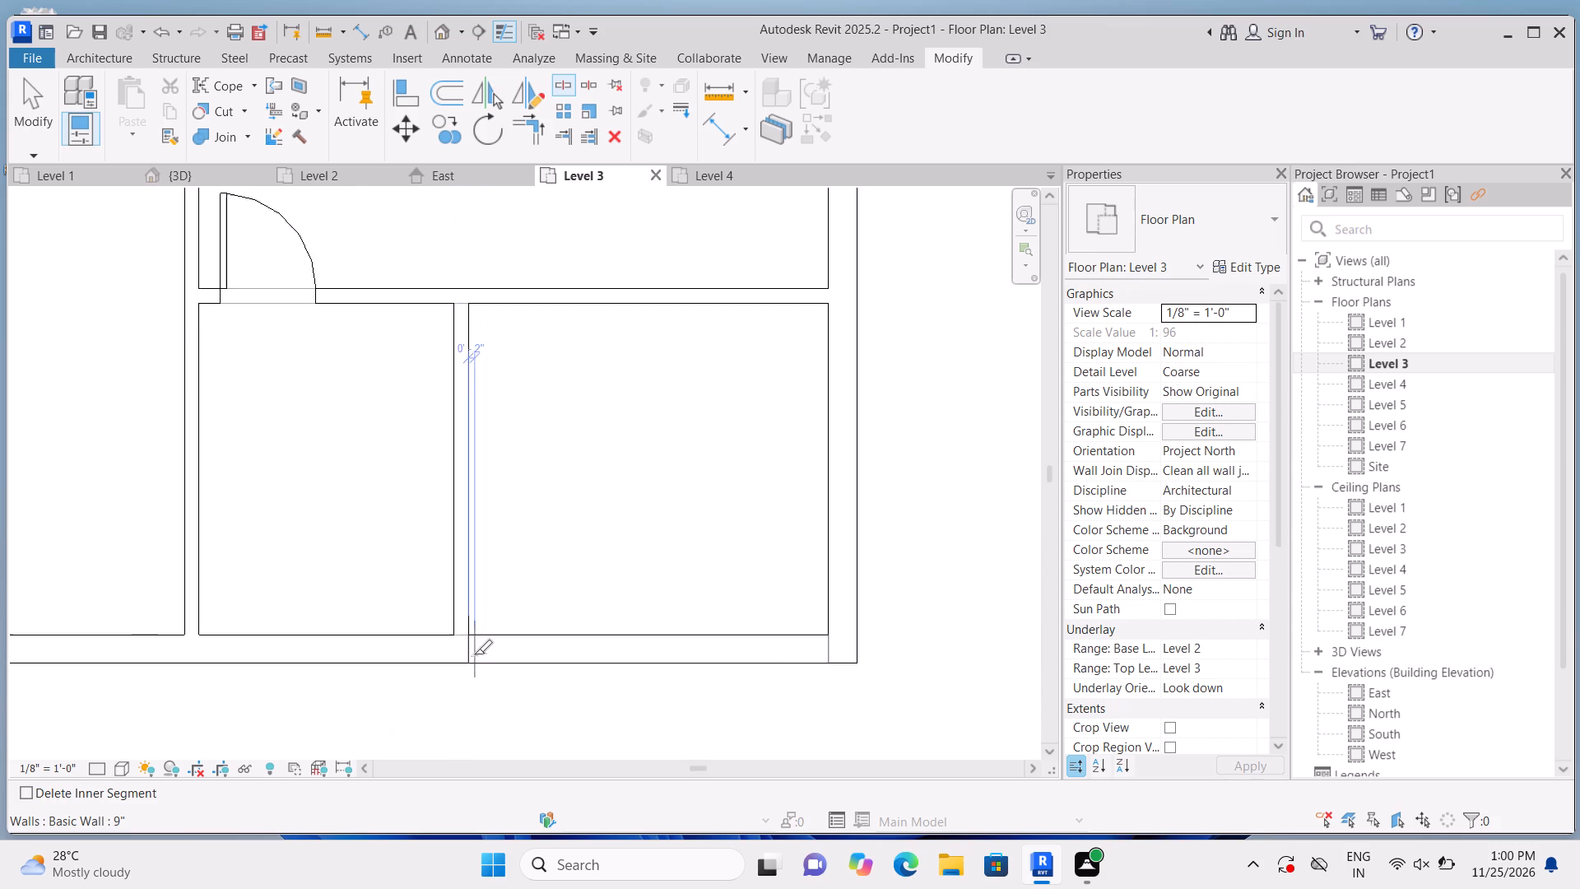
scroll(474, 654, down, 2)
scroll(562, 660, up, 4)
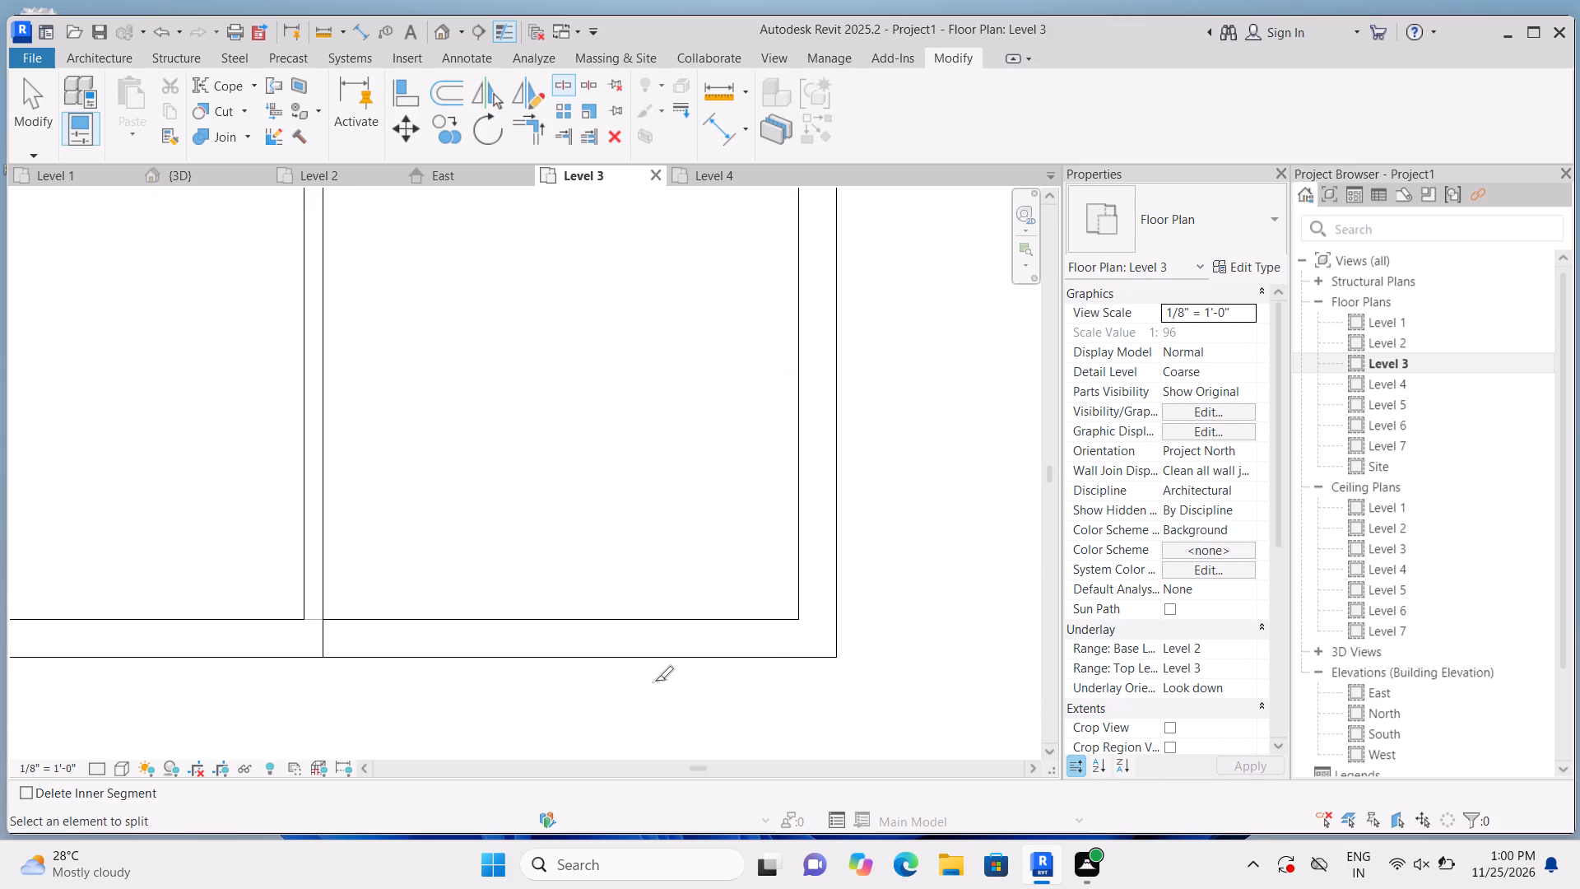
key(Escape)
Delete the front wall segment between the new partition and the south-east corner on Level 3.
click(647, 647)
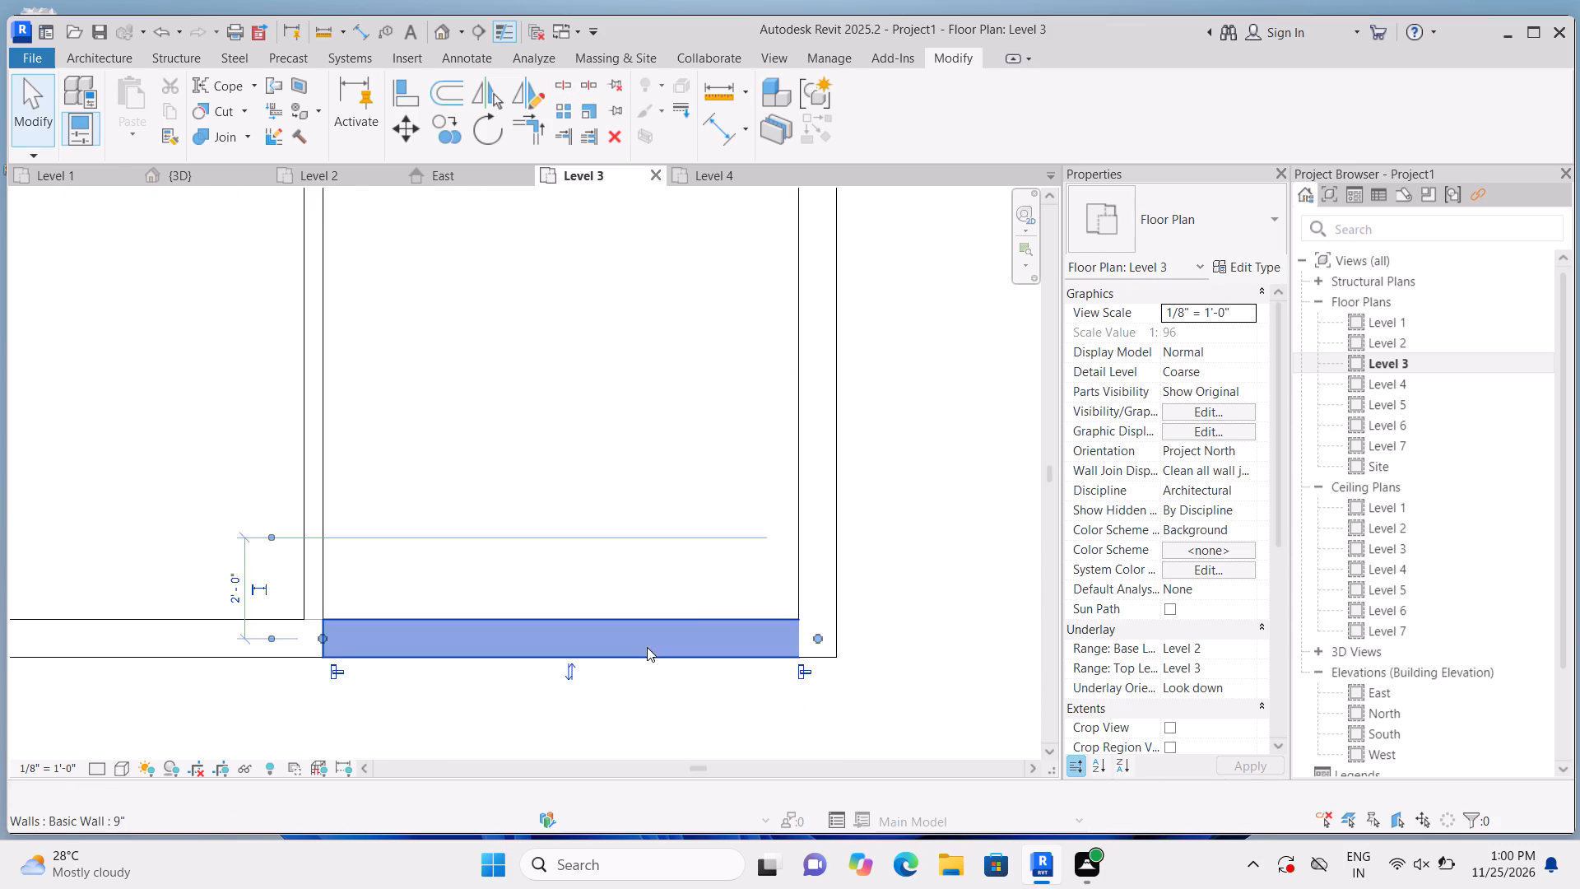
key(Delete)
Examine the opened front of the Level 3 south-east corner in the 3D view.
scroll(642, 696, down, 1)
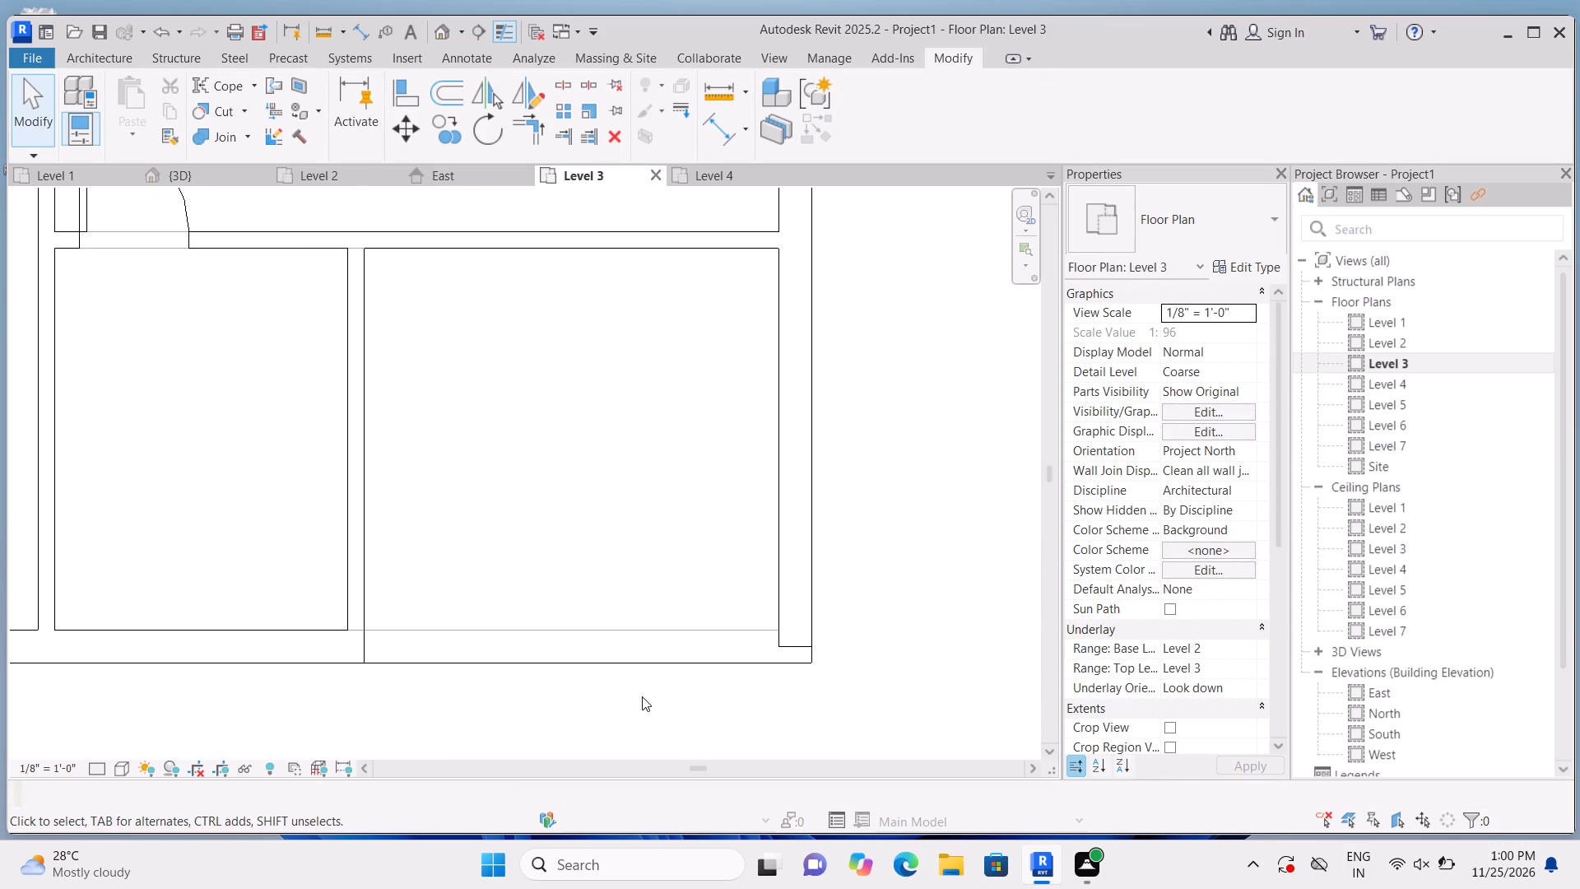
scroll(642, 696, down, 3)
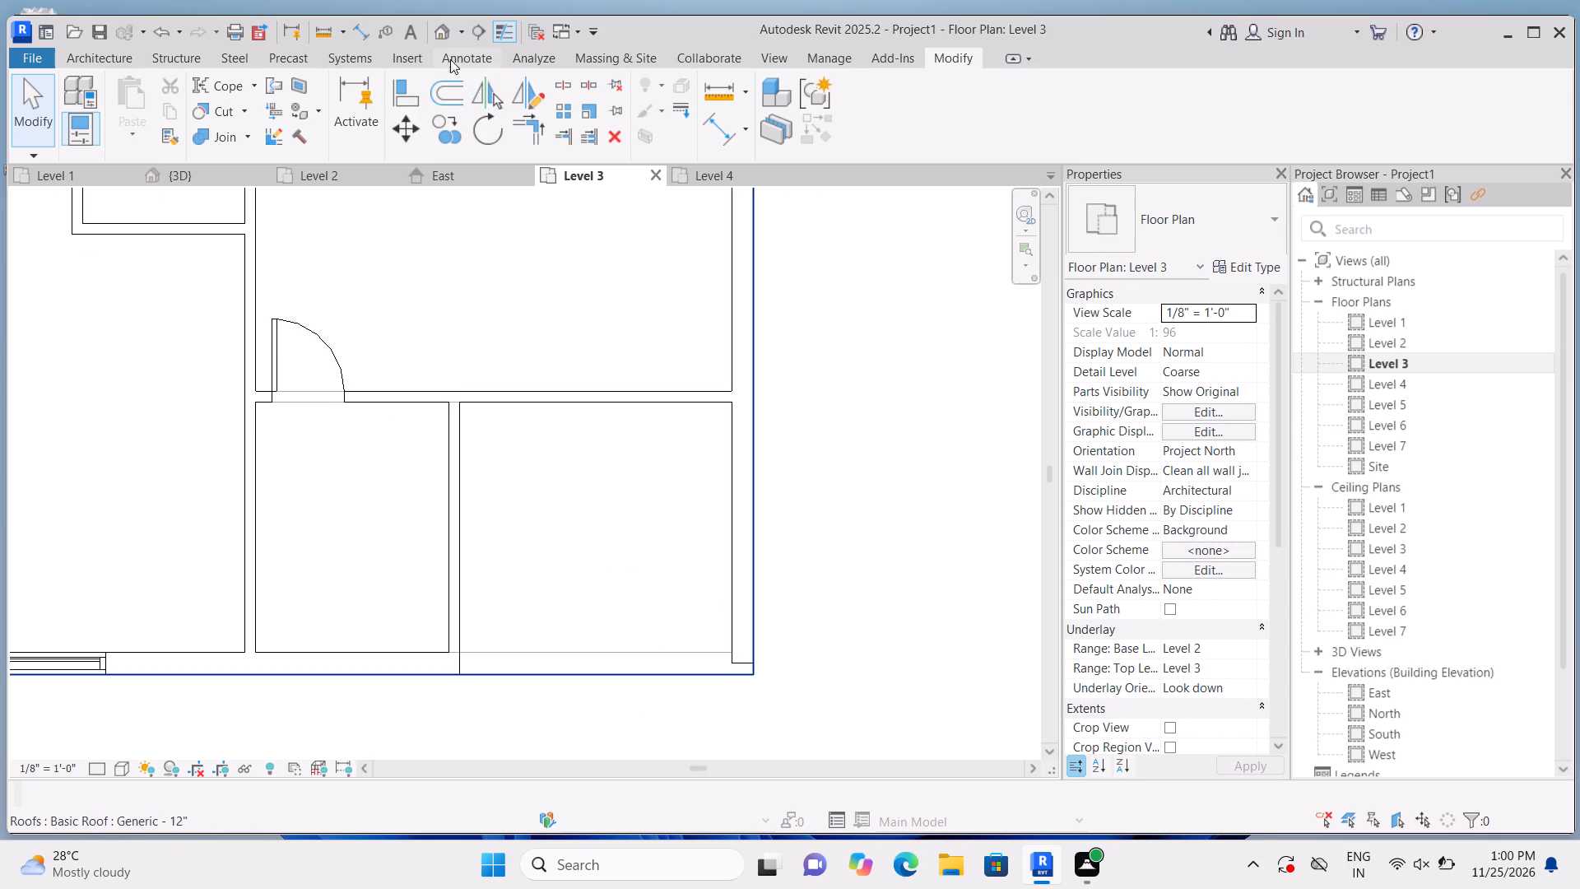
click(439, 27)
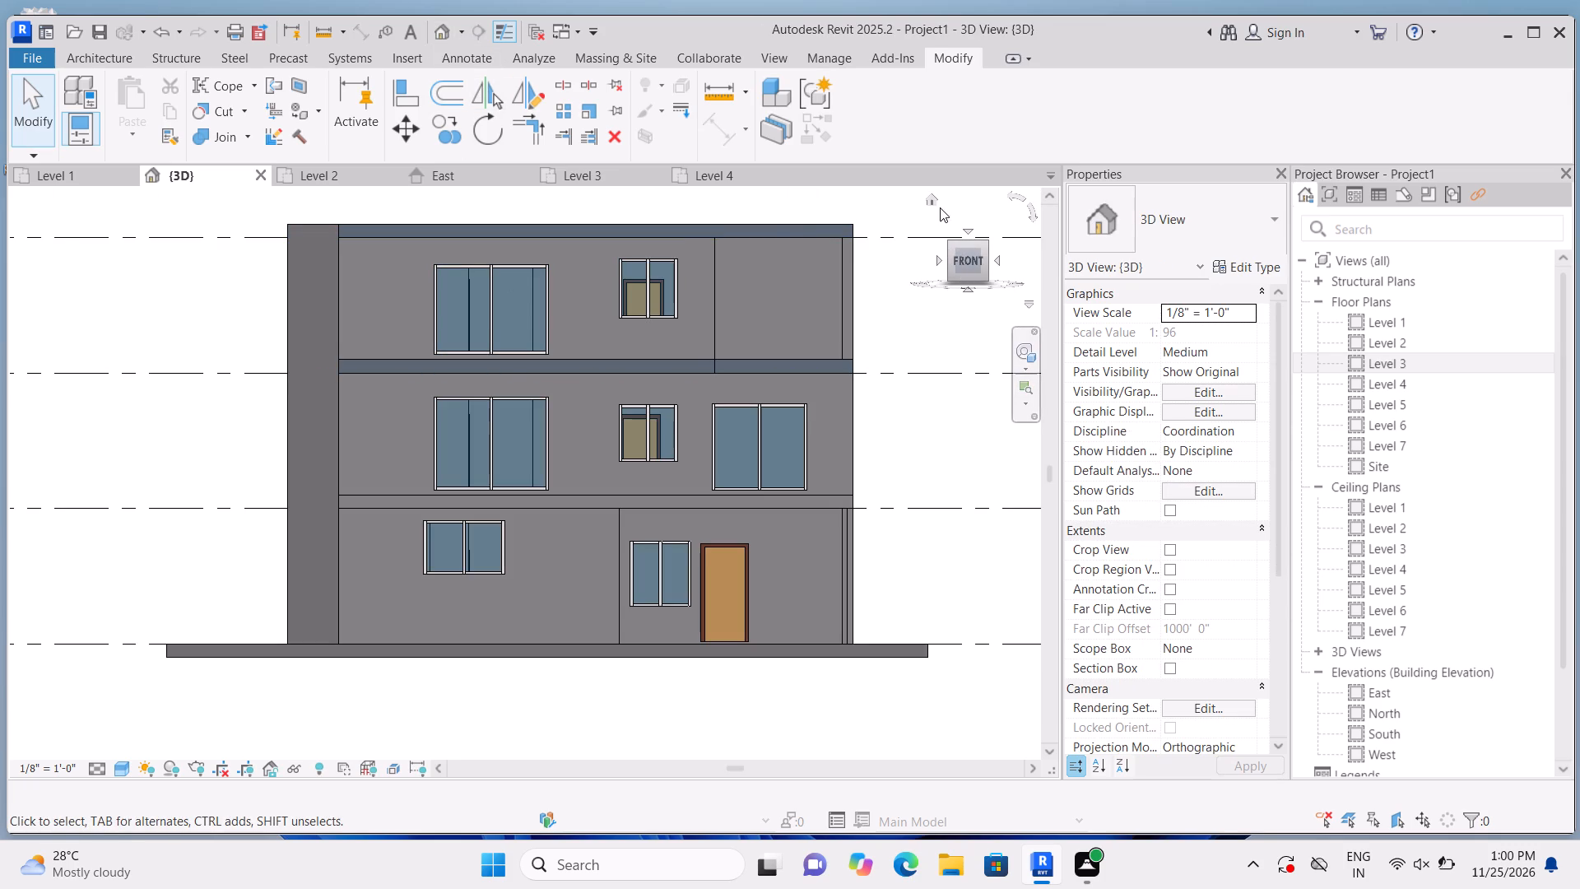
click(929, 196)
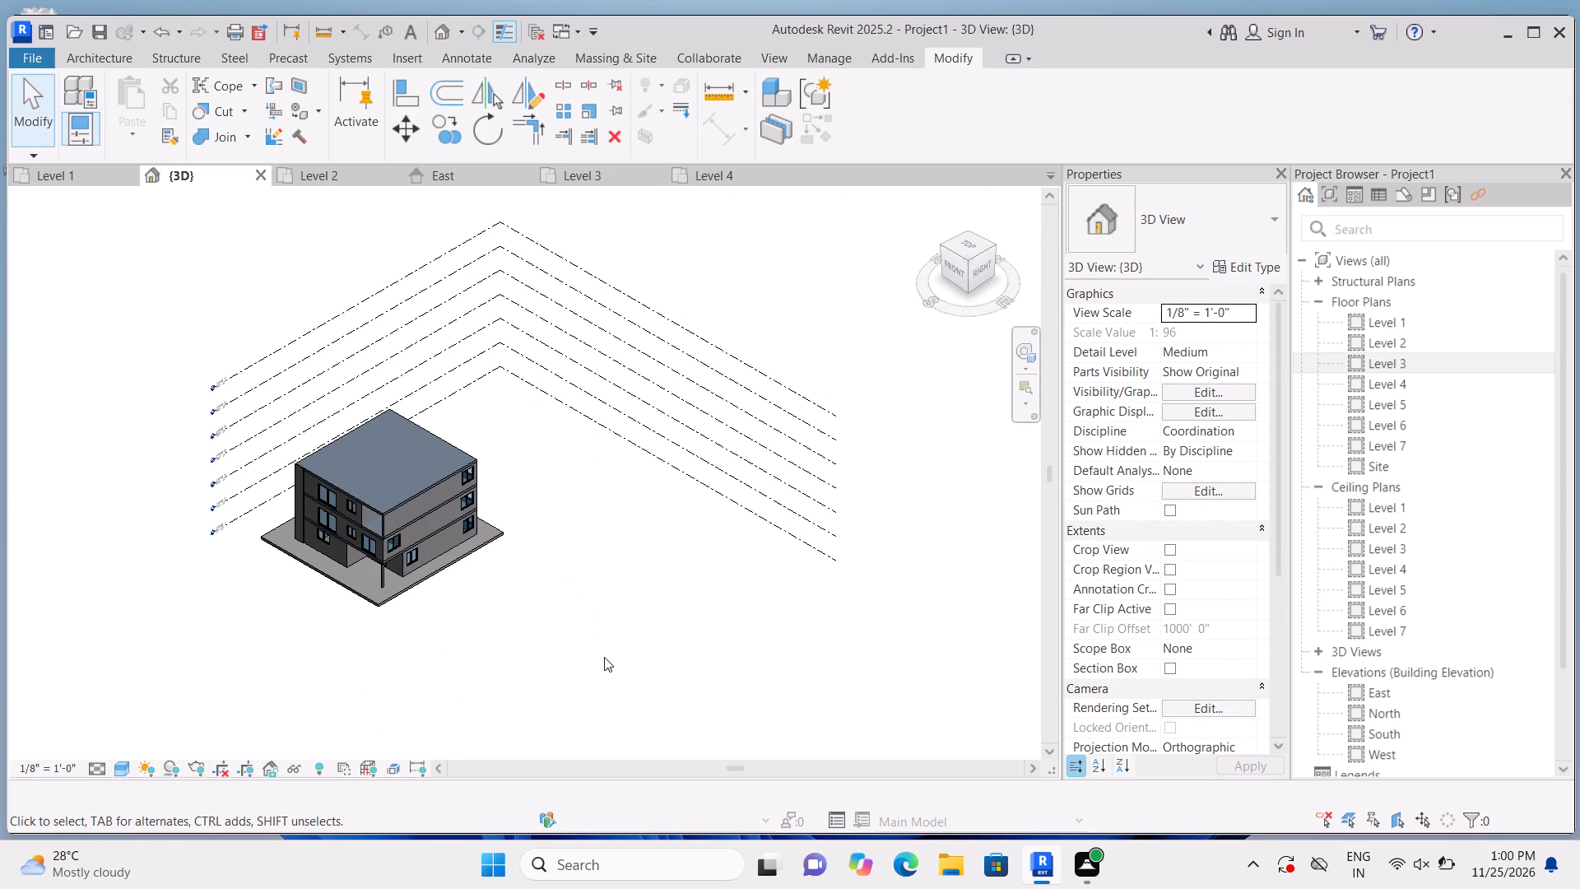
middle_drag(418, 665, 388, 542)
scroll(298, 456, up, 11)
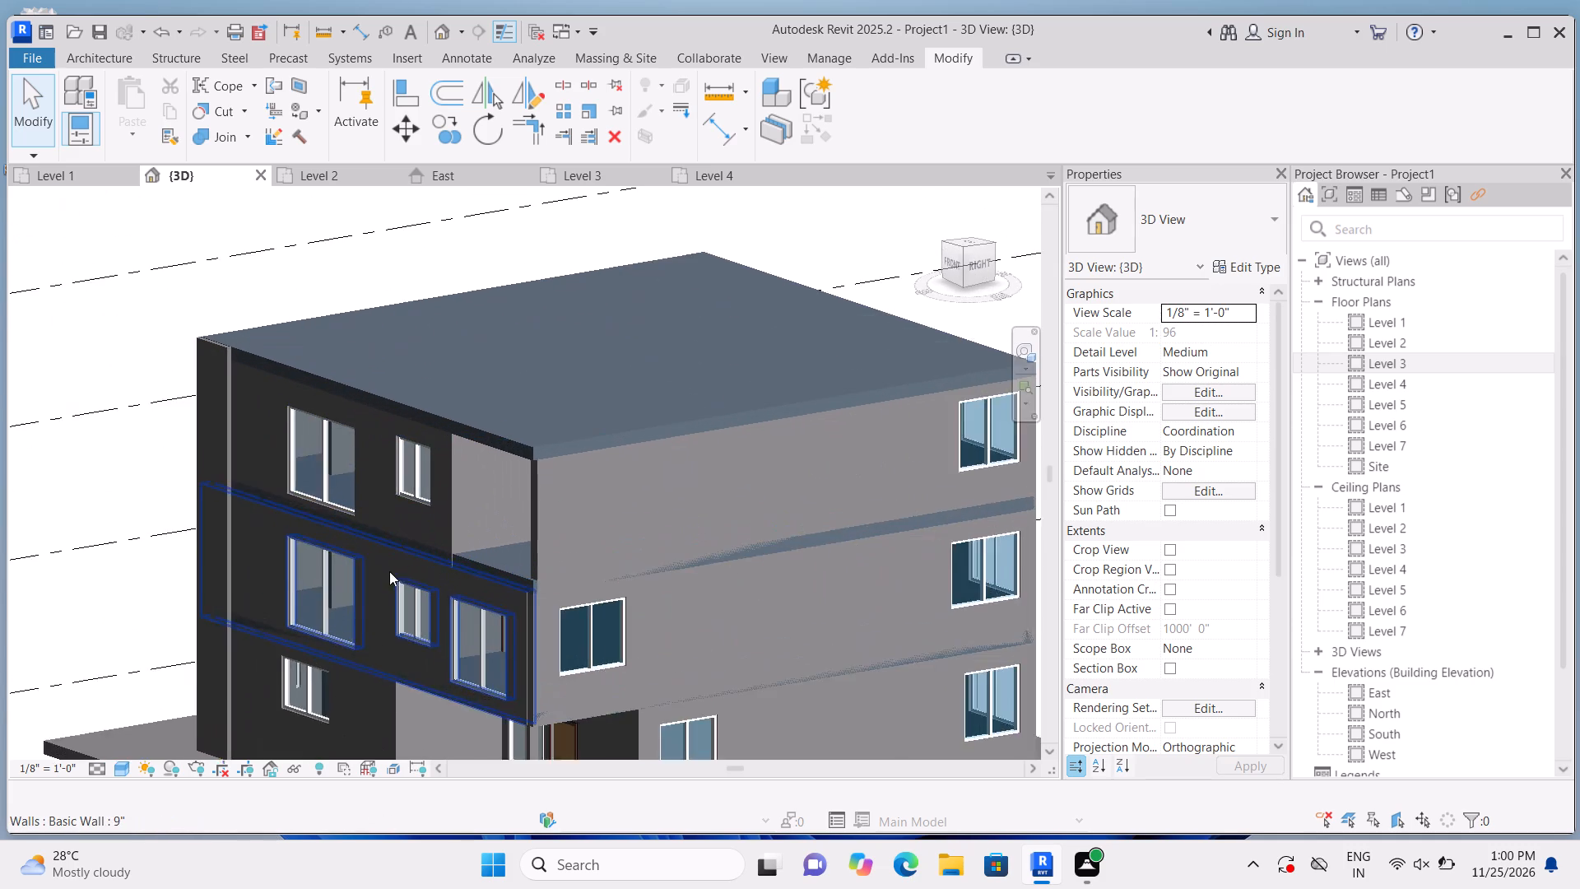
scroll(389, 571, up, 4)
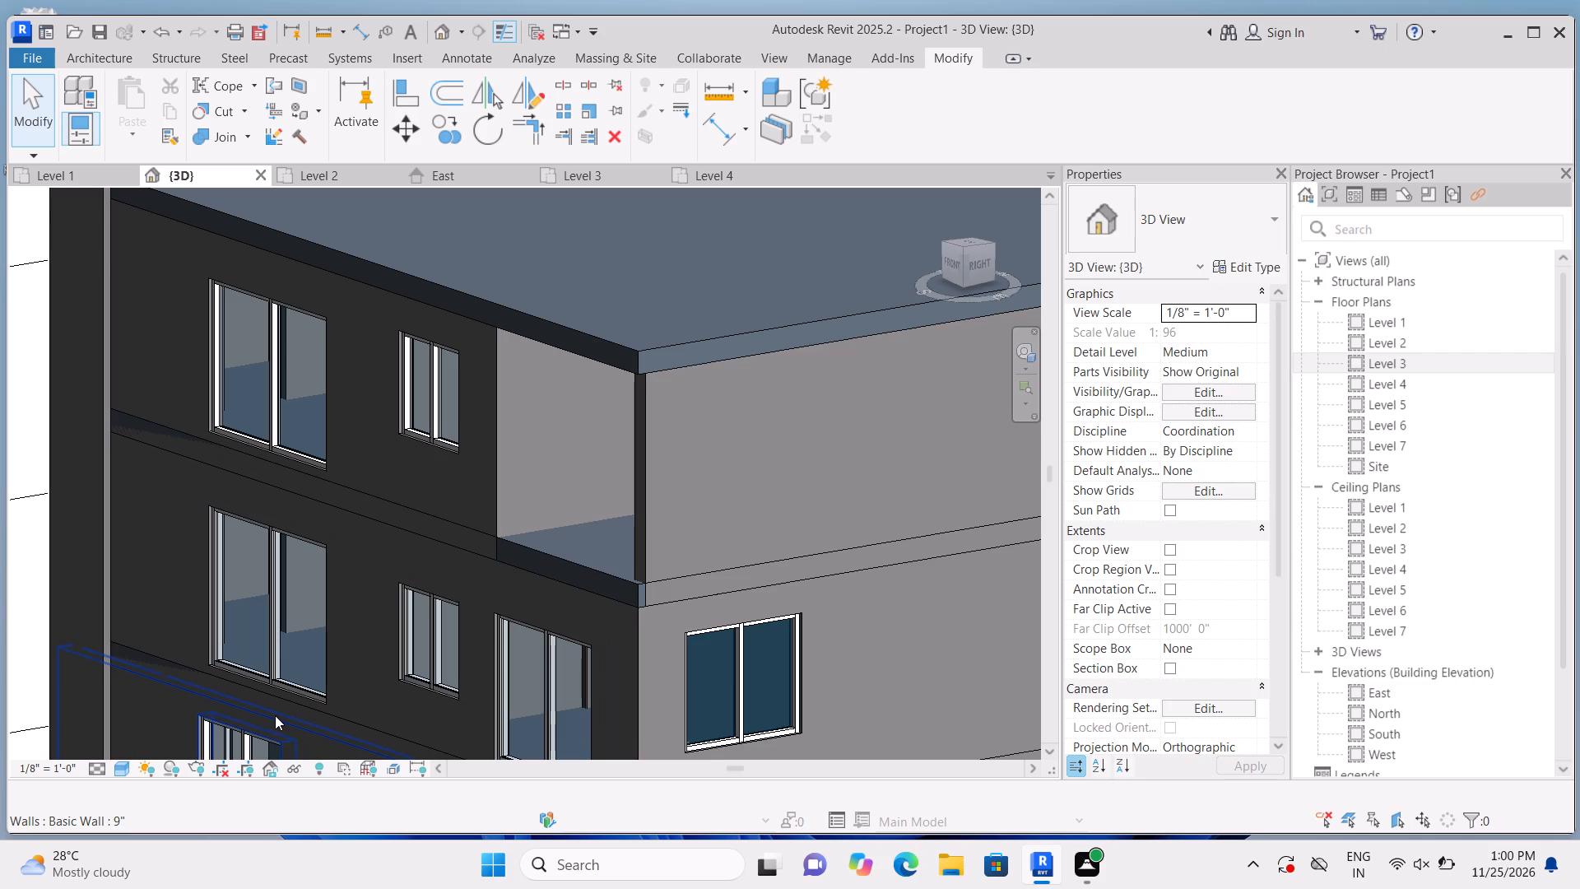
scroll(275, 715, up, 1)
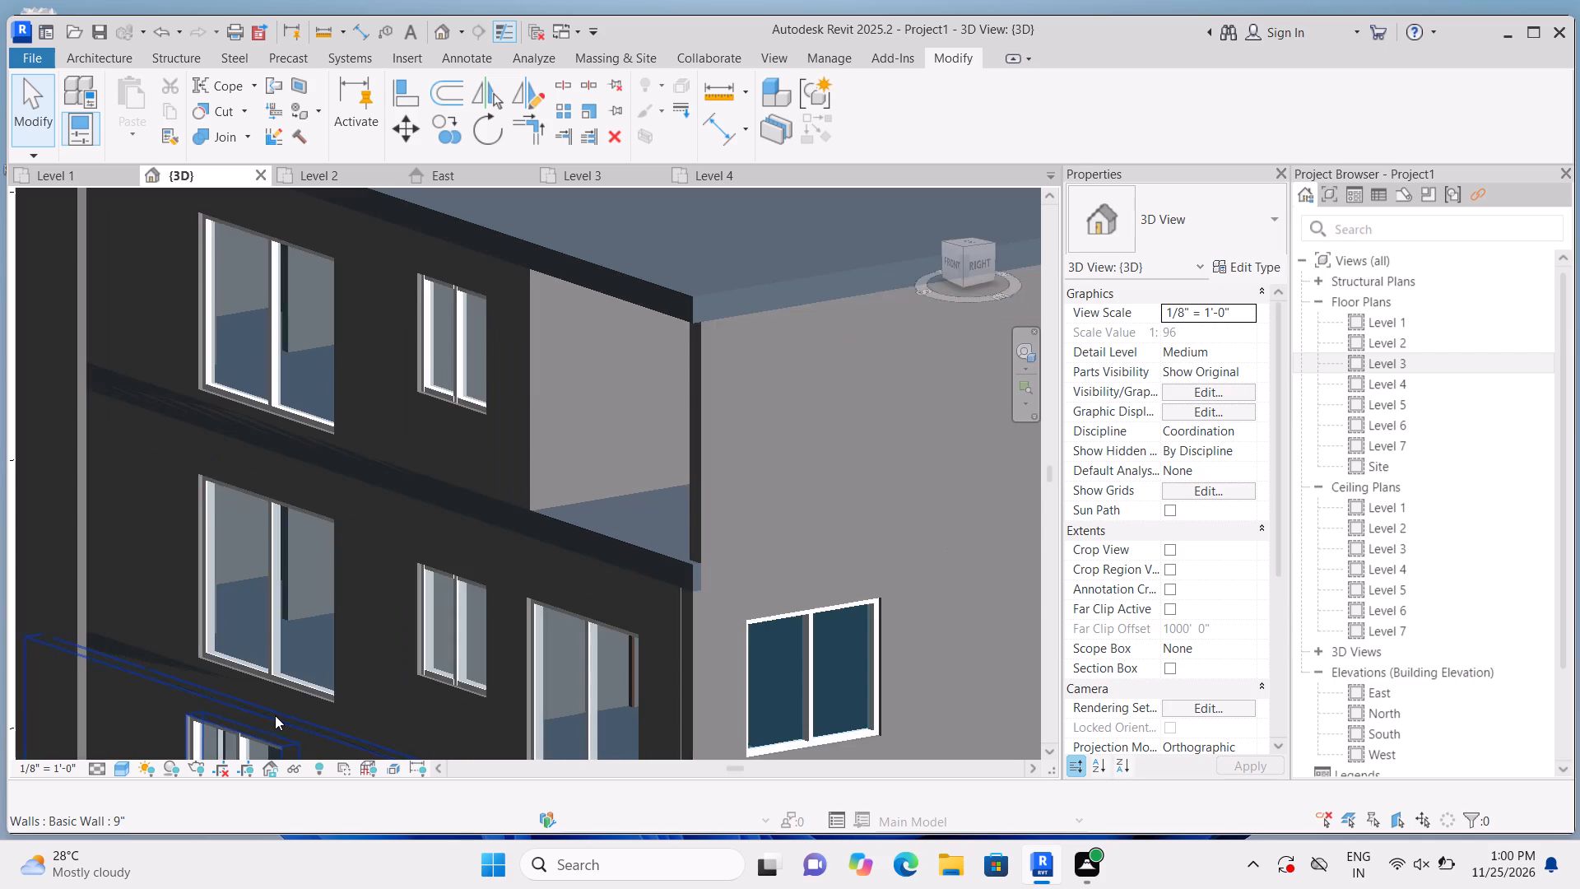
scroll(360, 747, down, 1)
scroll(412, 703, down, 3)
scroll(412, 703, up, 2)
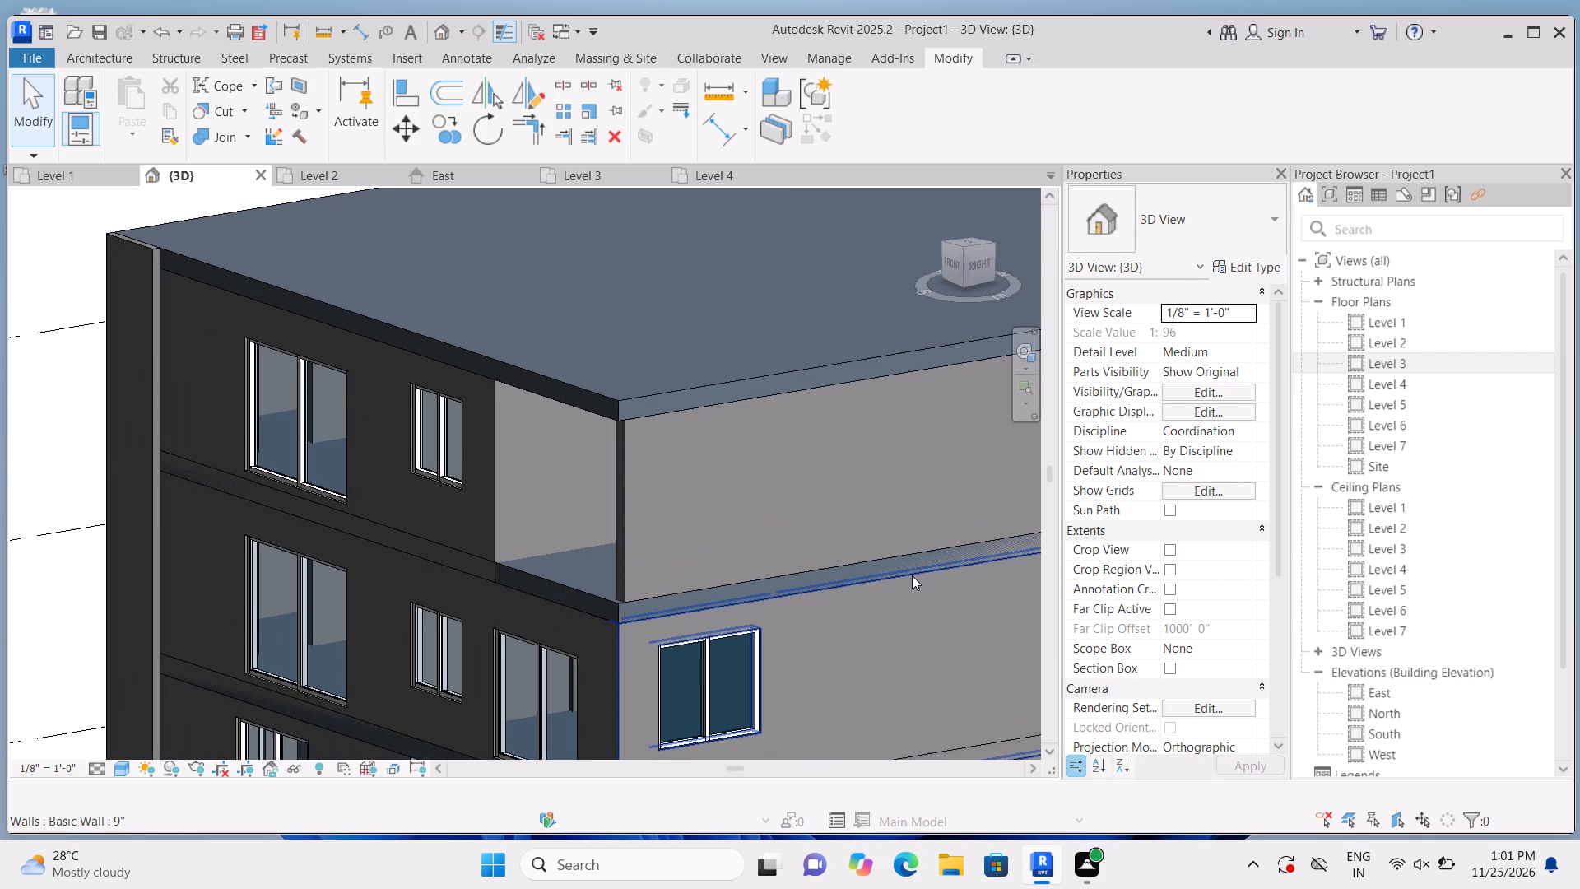
On Level 3, split the east 9" wall in line with the south face of the corner room's north partition.
double_click(1355, 364)
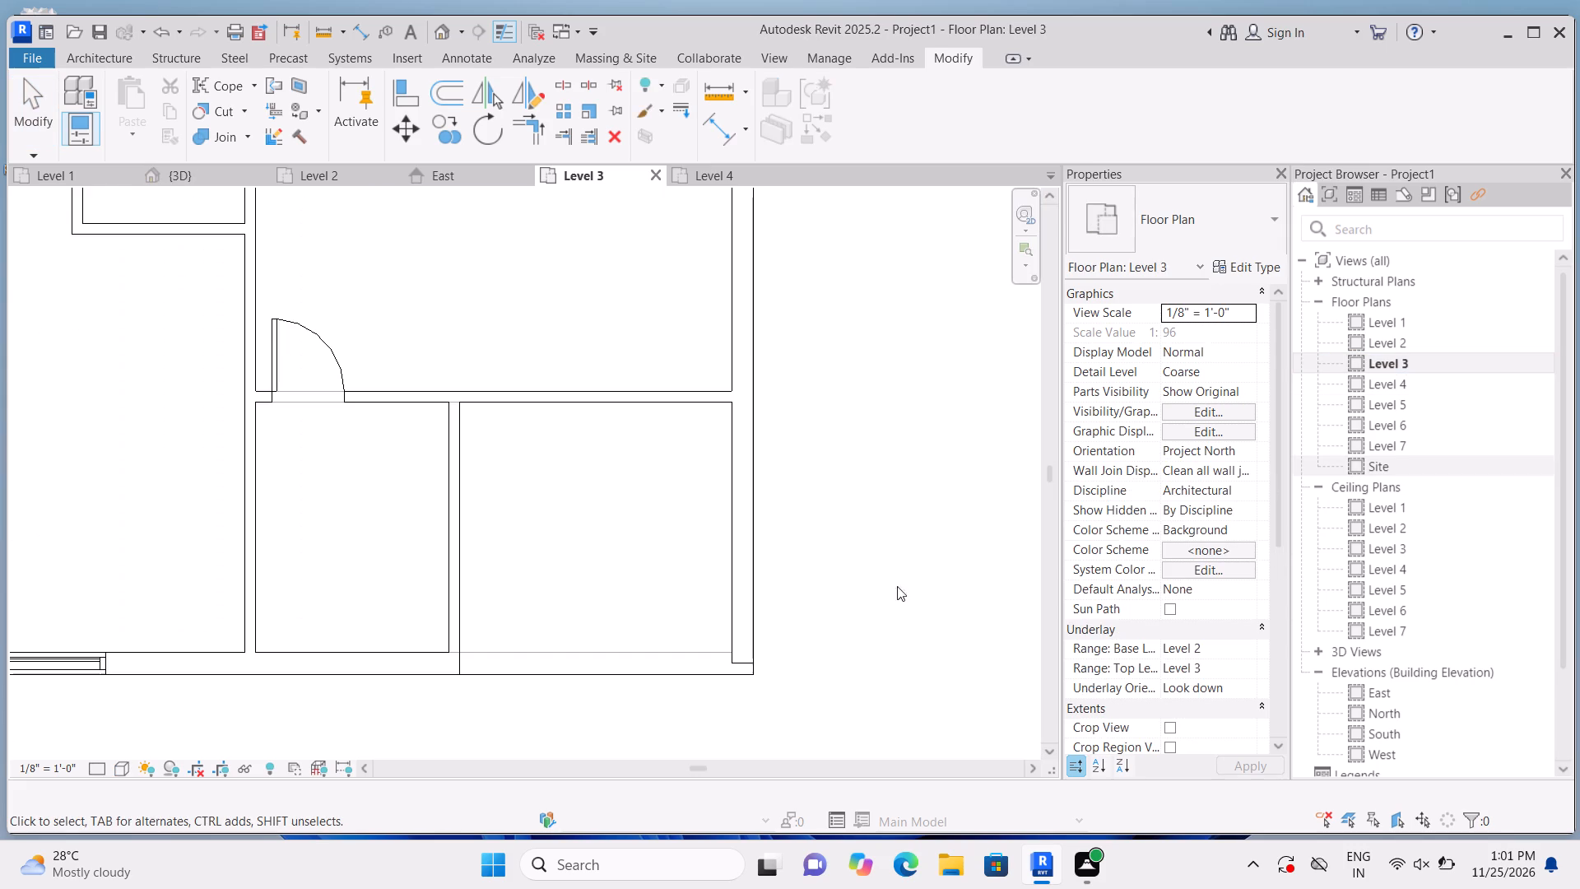
scroll(829, 562, down, 1)
scroll(681, 469, up, 1)
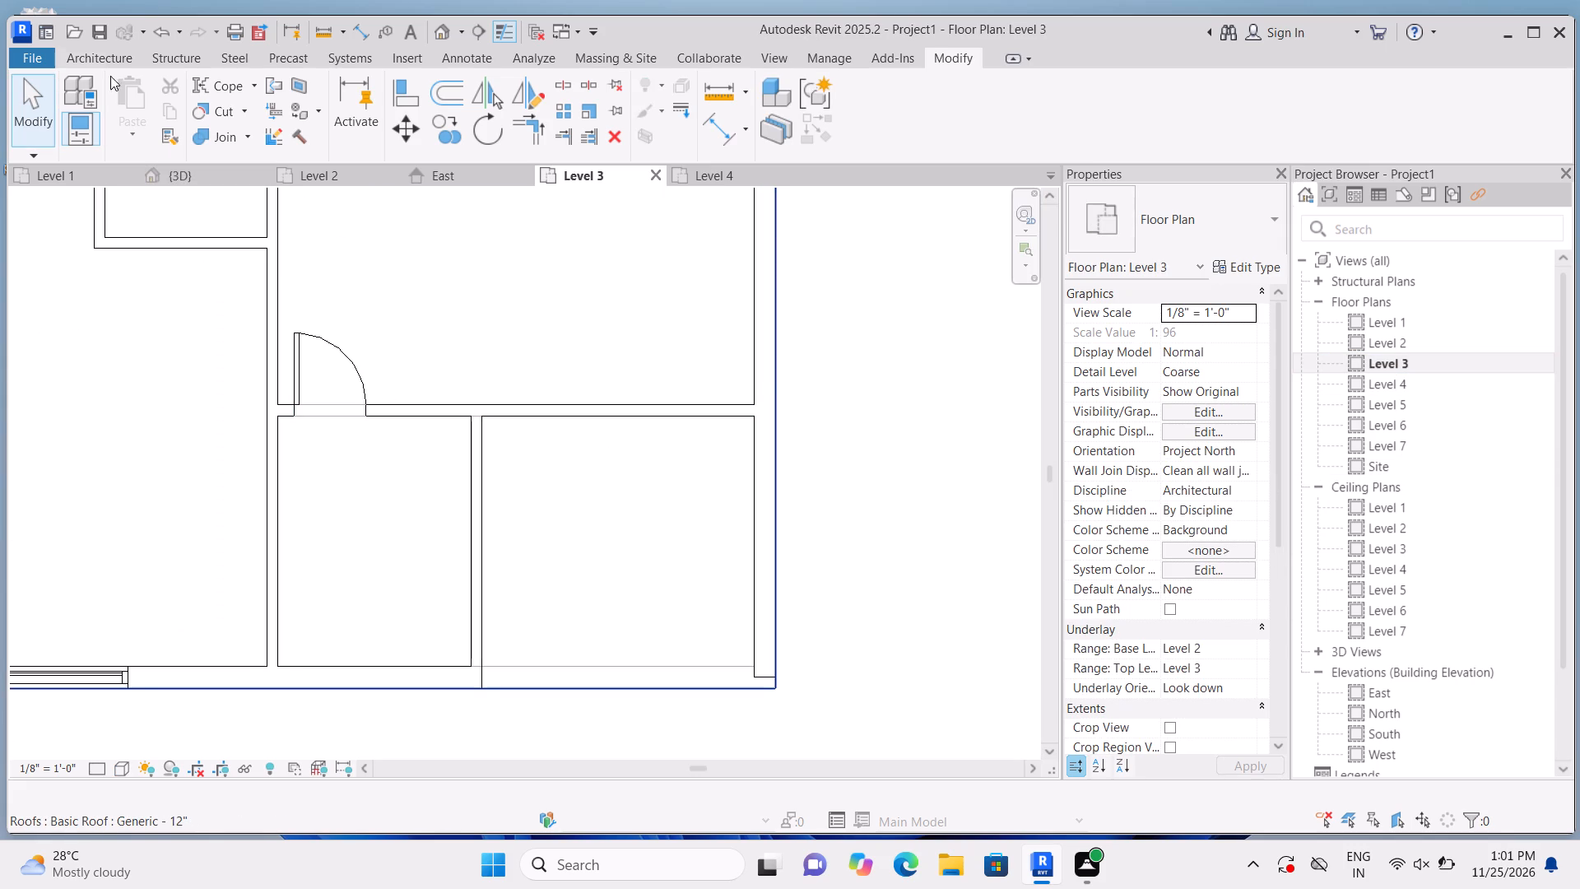
click(111, 61)
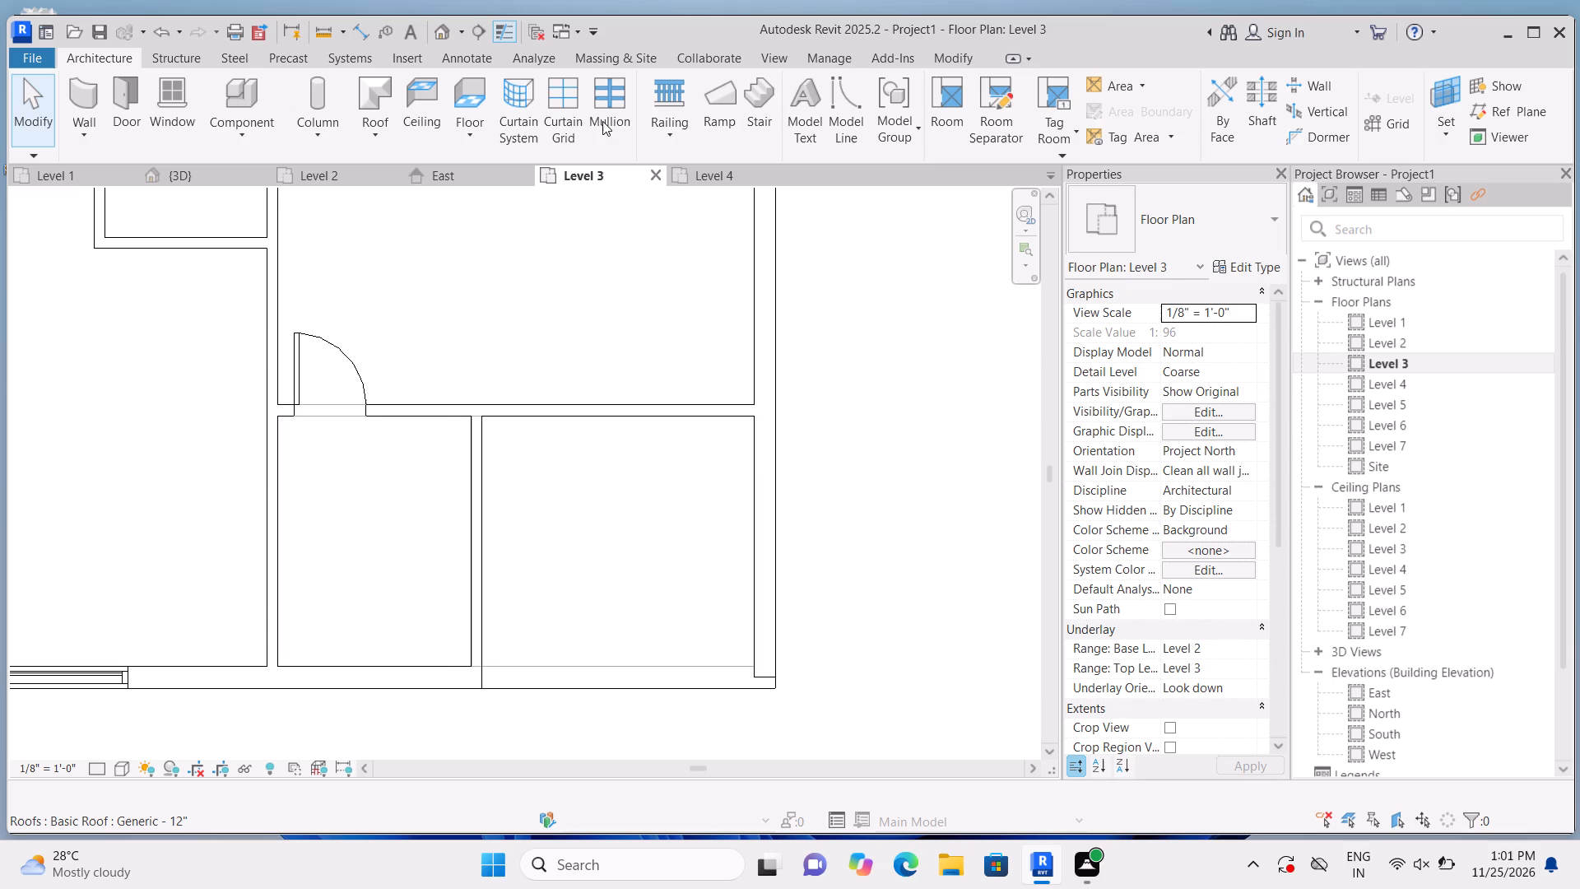
click(856, 129)
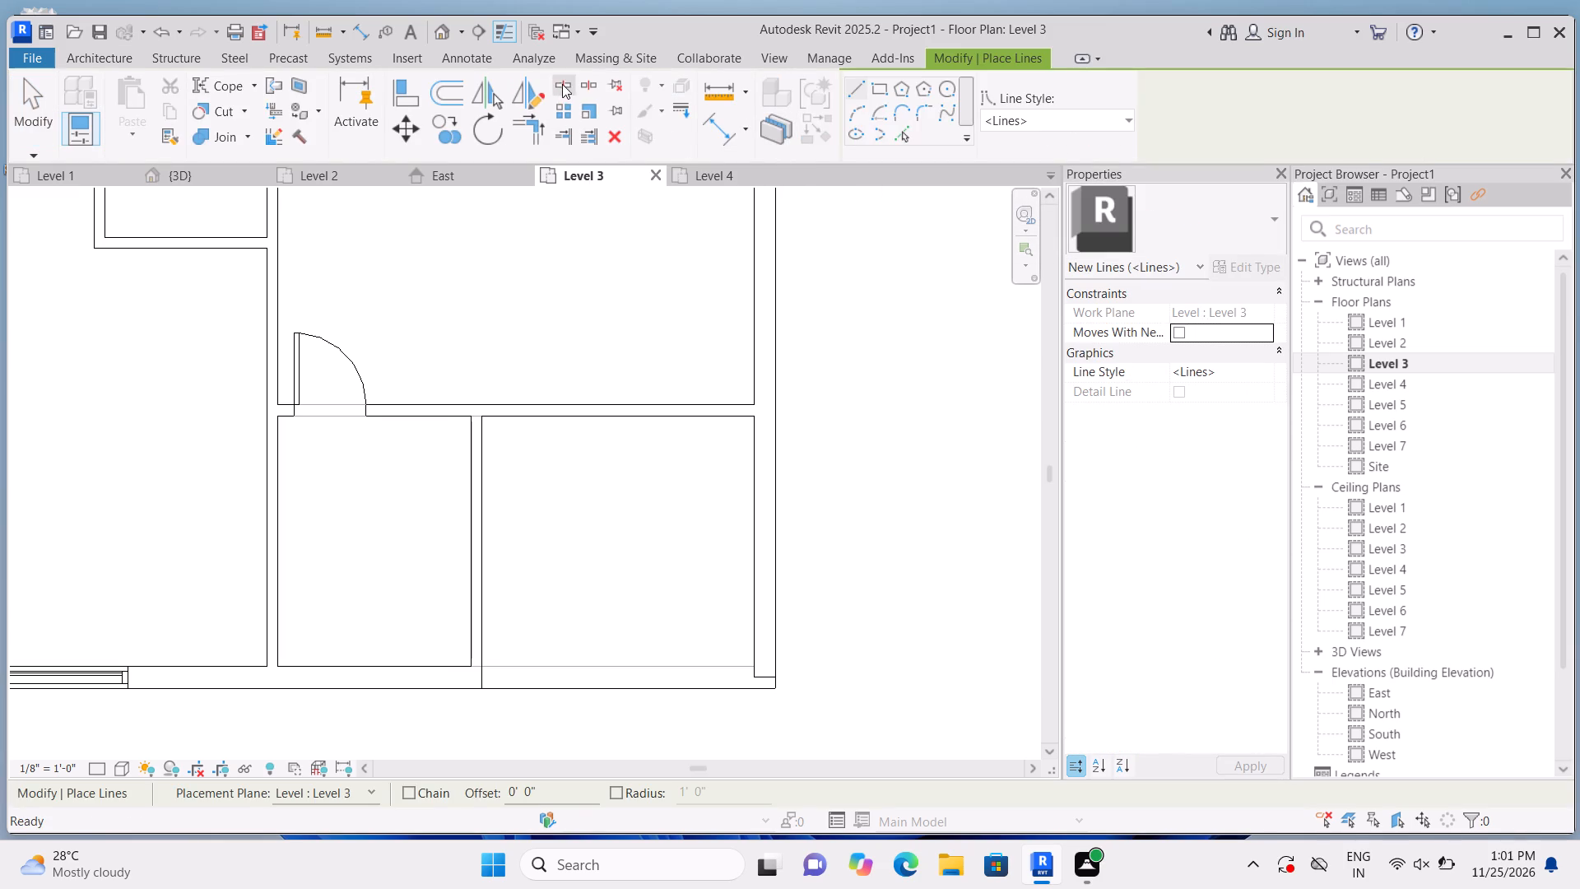
click(562, 84)
scroll(775, 389, up, 11)
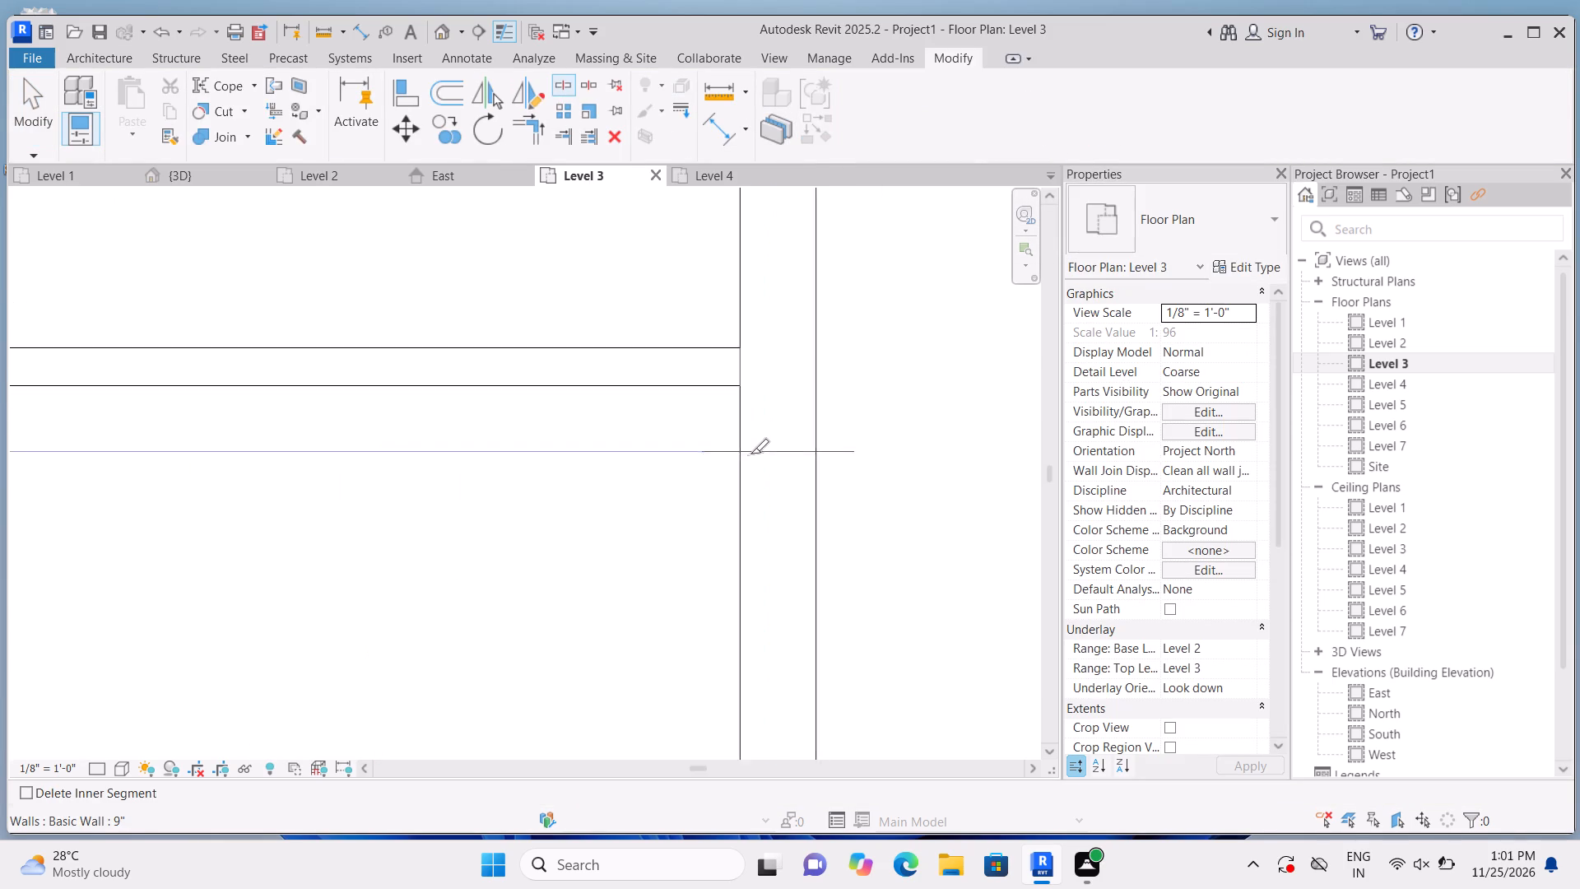
scroll(750, 454, up, 6)
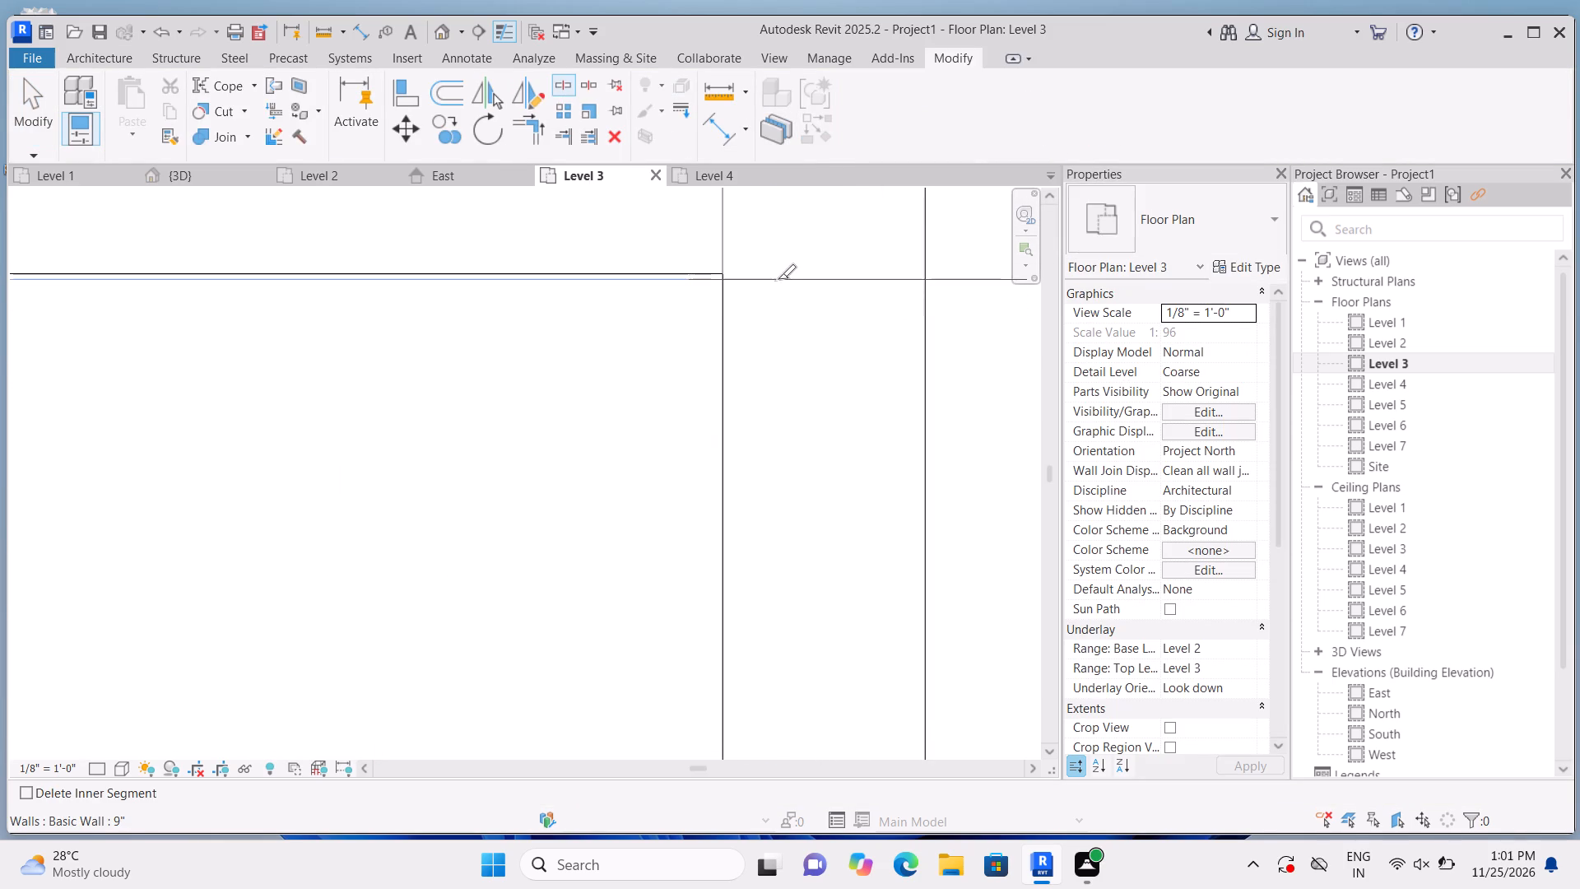
click(779, 272)
key(Escape)
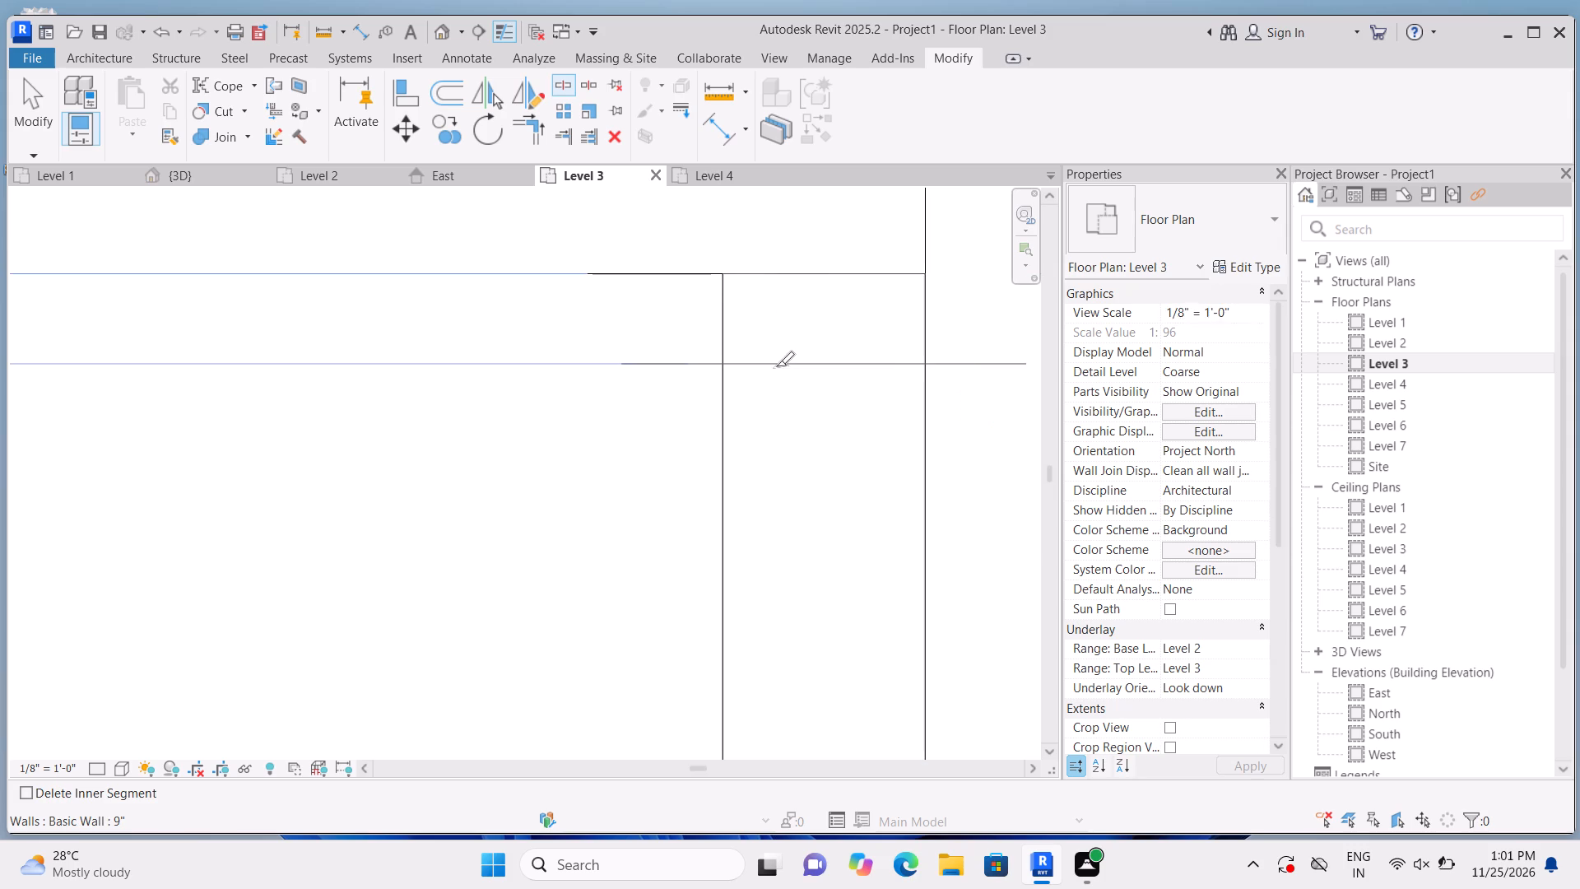
key(Escape)
Delete the east wall segment between the north partition and the south-east corner on Level 3.
scroll(776, 366, down, 14)
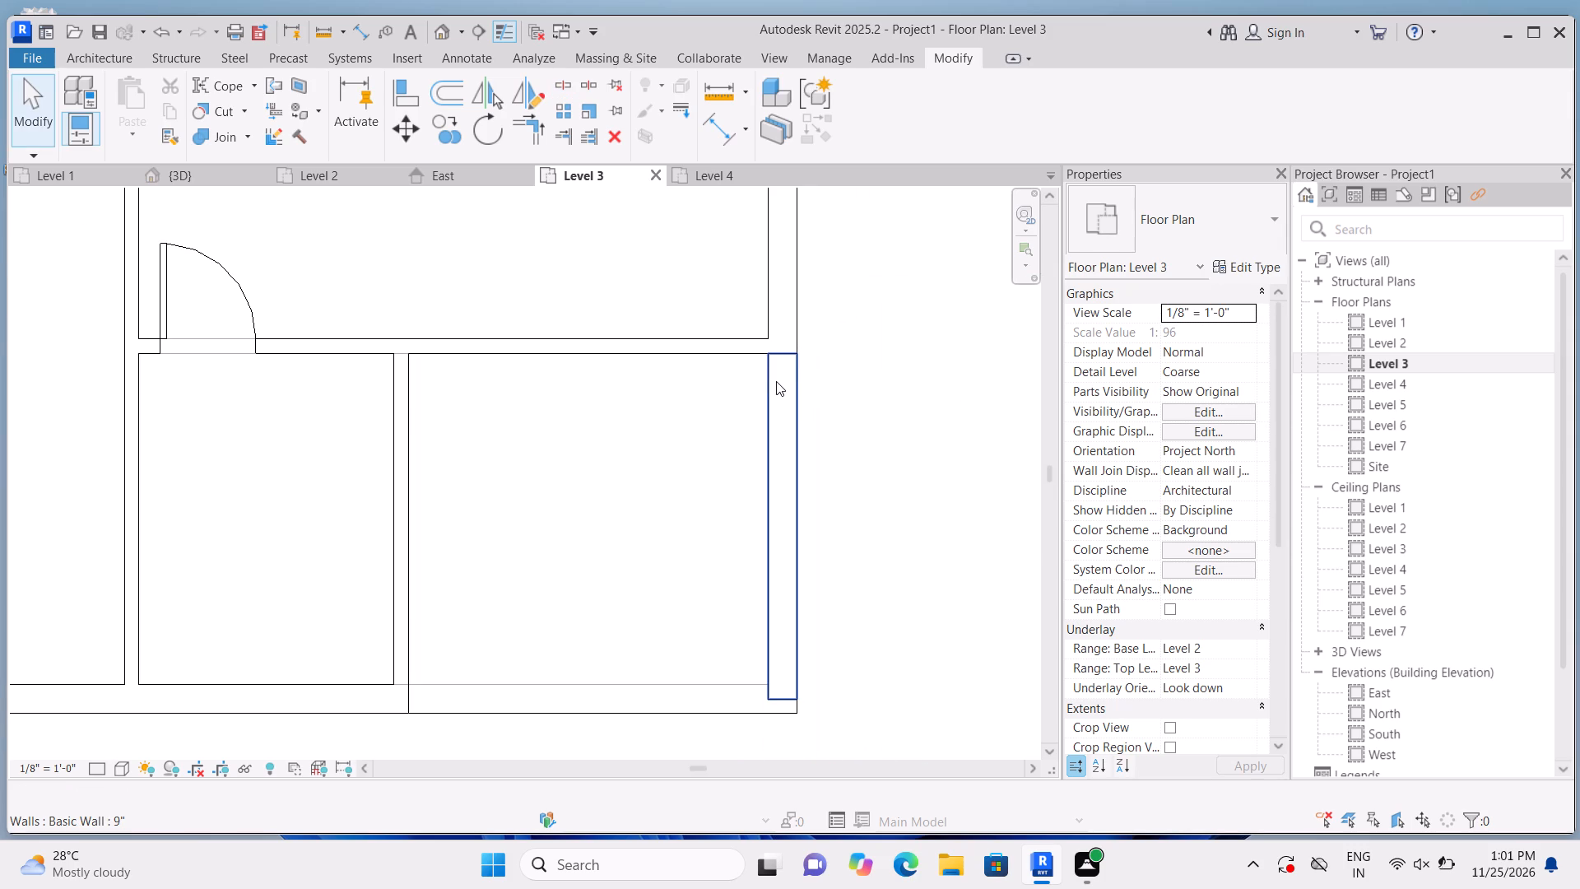
click(776, 383)
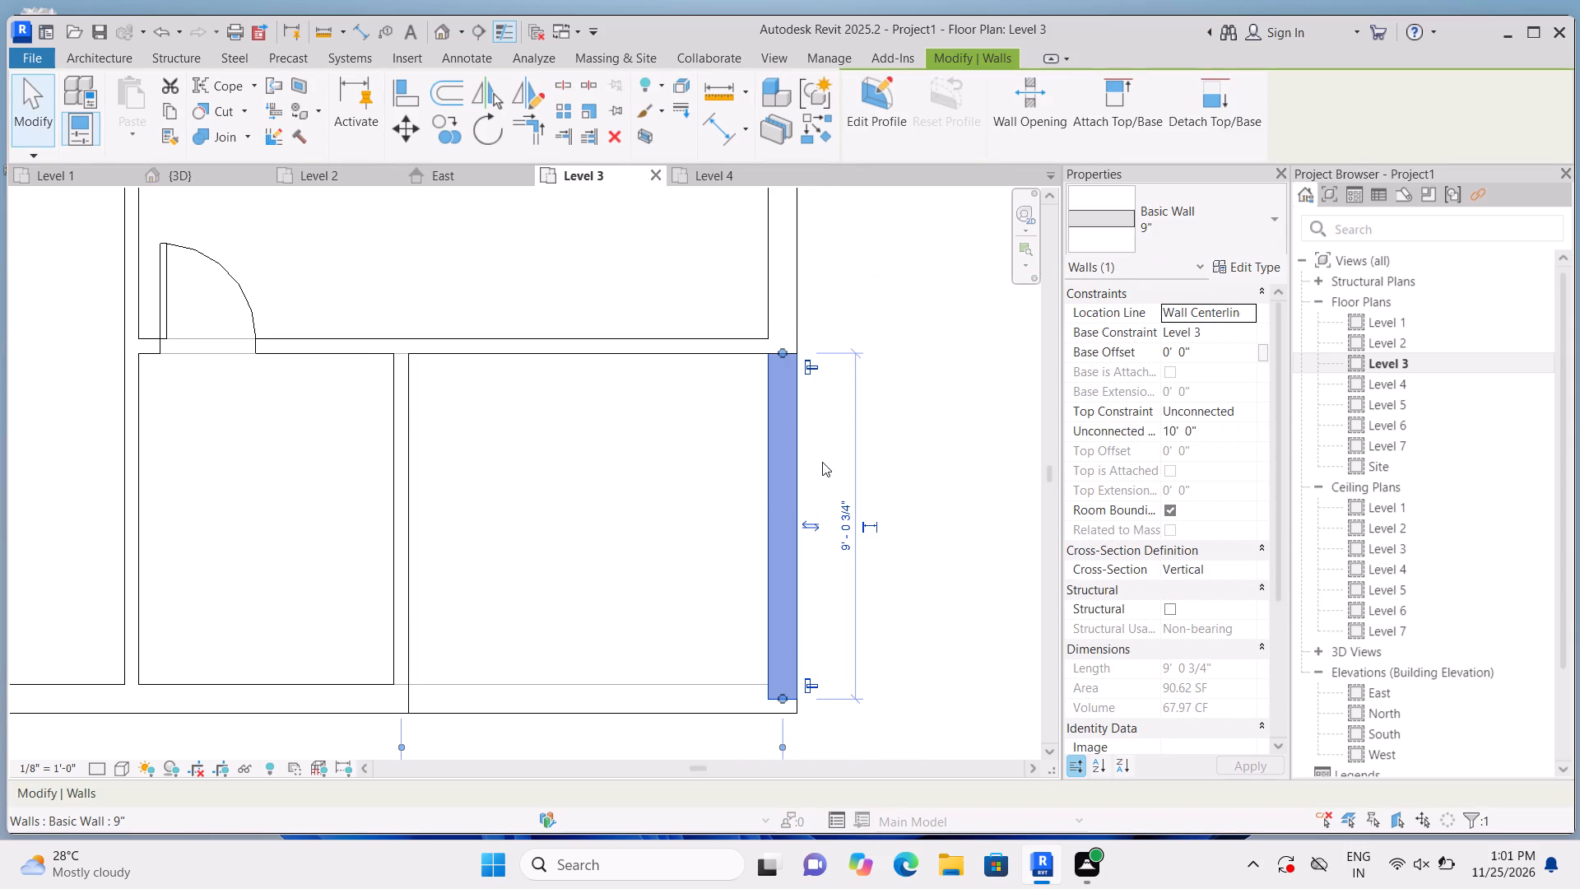
key(Delete)
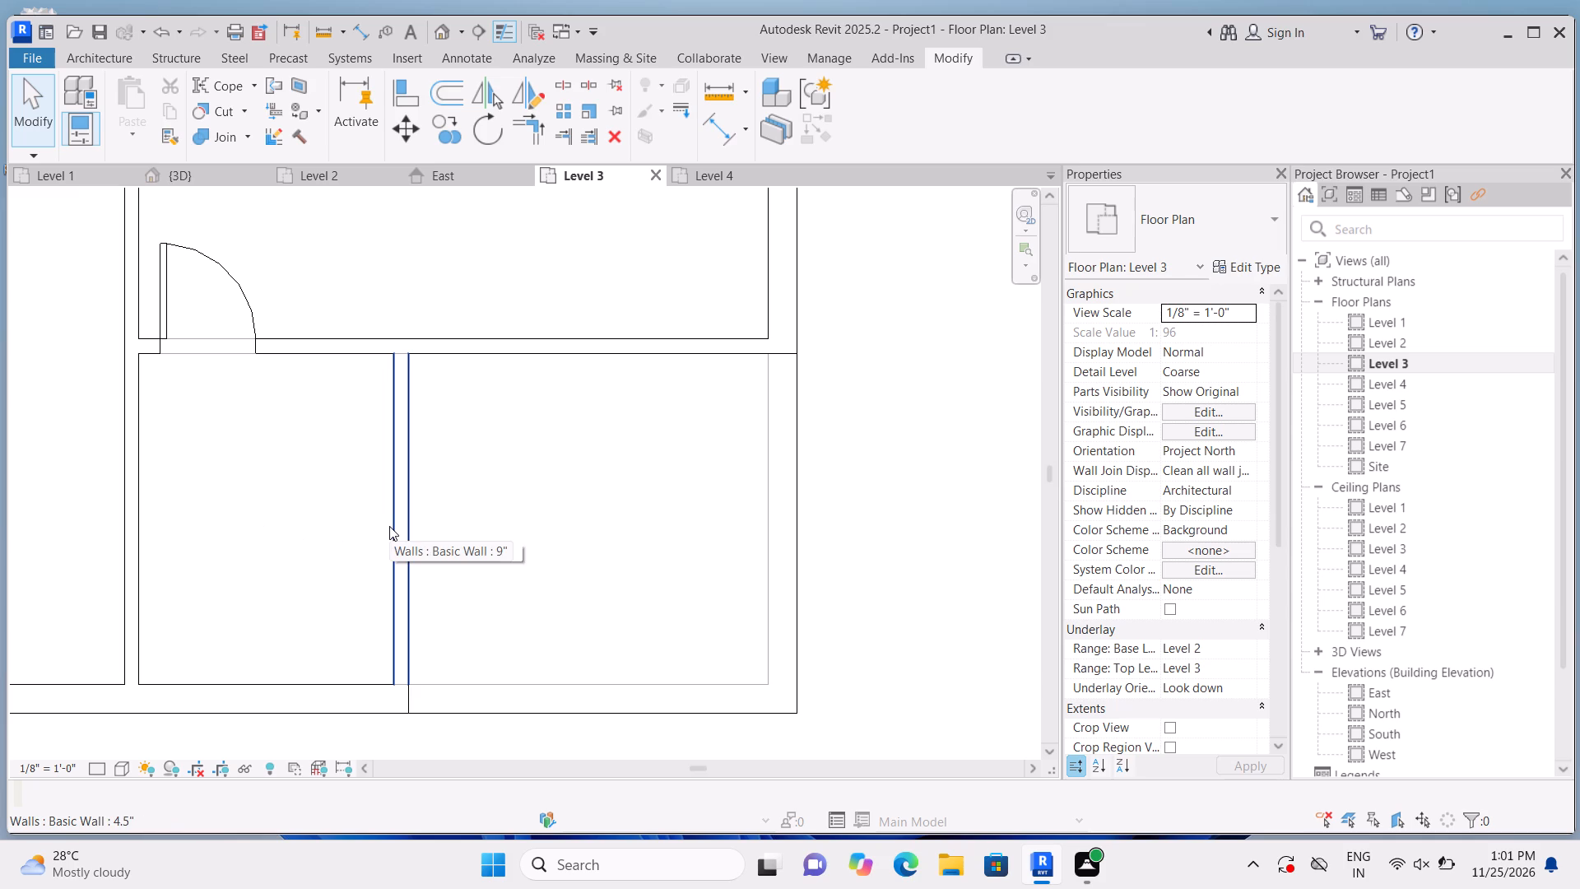
Examine the open Level 3 south-east corner in the 3D view, from the corner and from the front.
click(444, 28)
scroll(571, 426, down, 3)
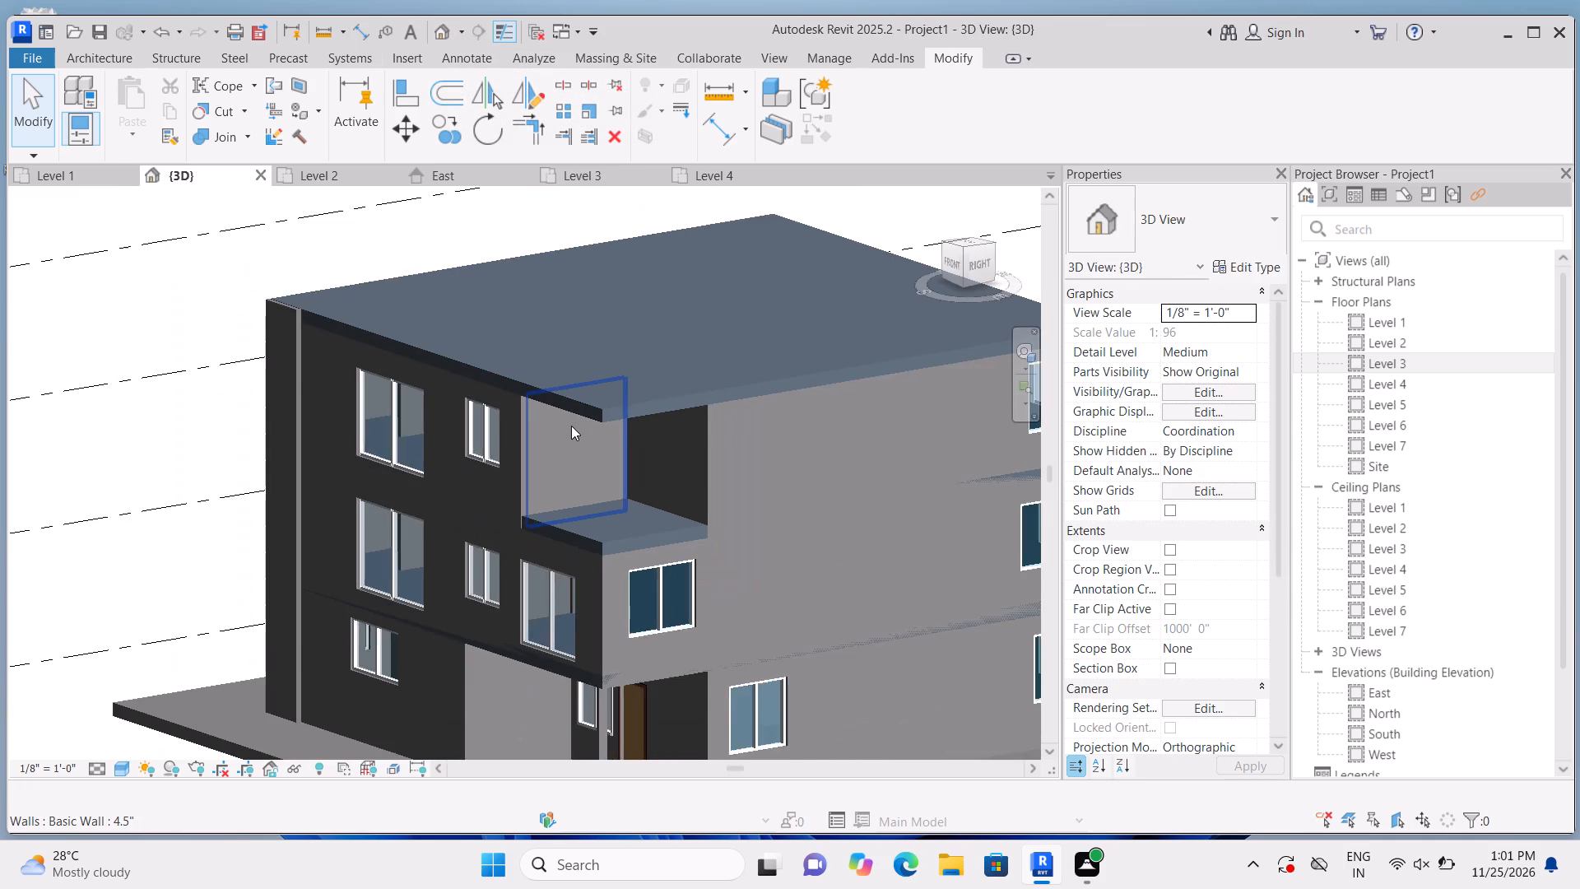
scroll(579, 480, up, 1)
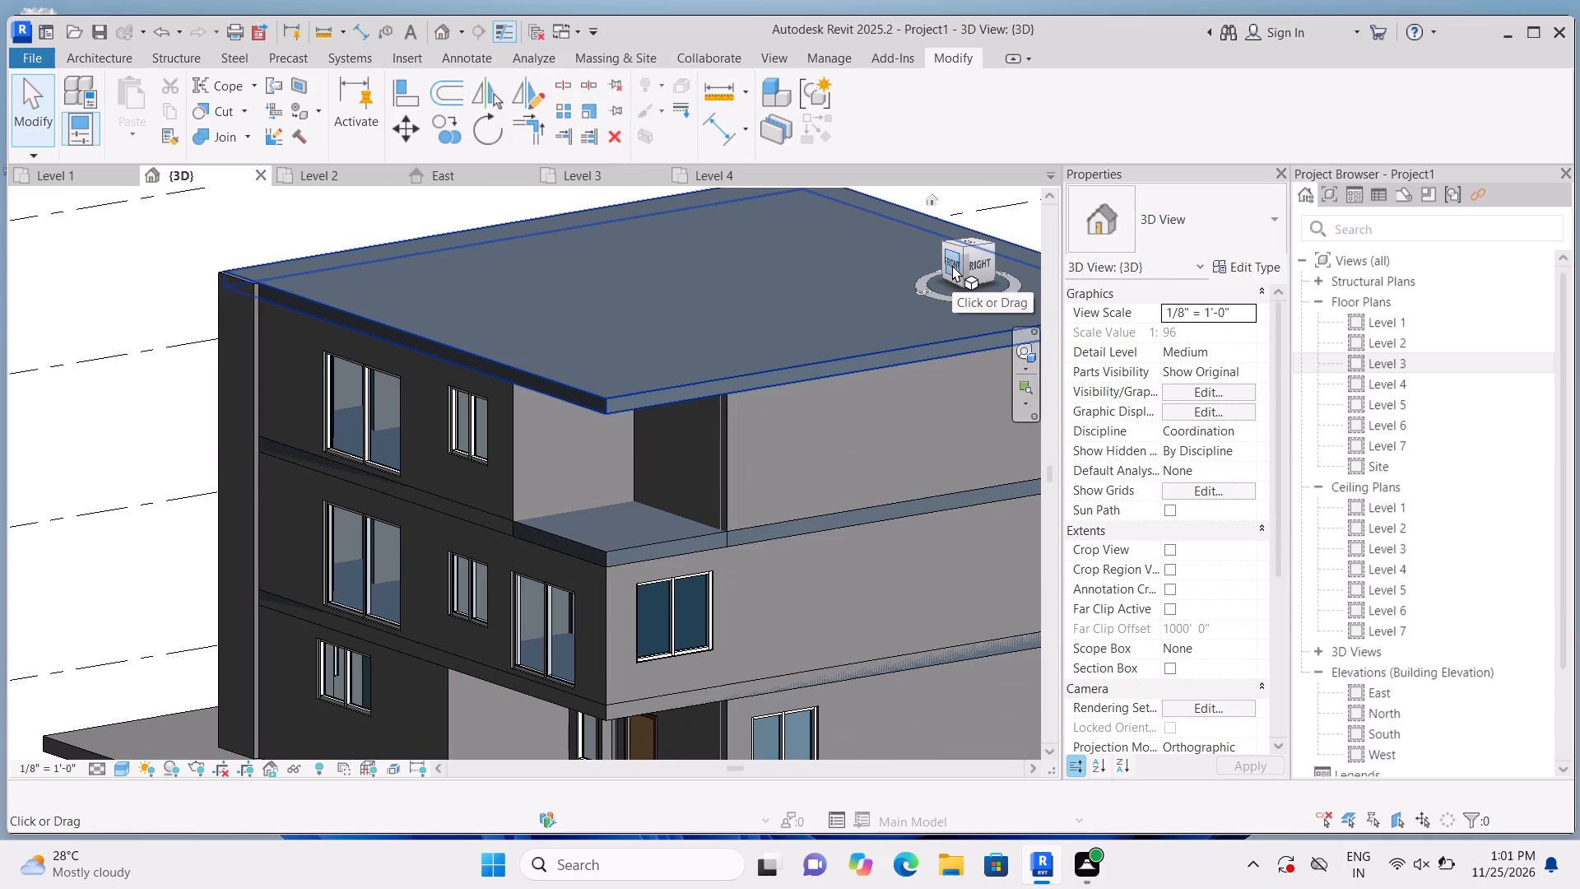
click(954, 265)
scroll(626, 519, up, 6)
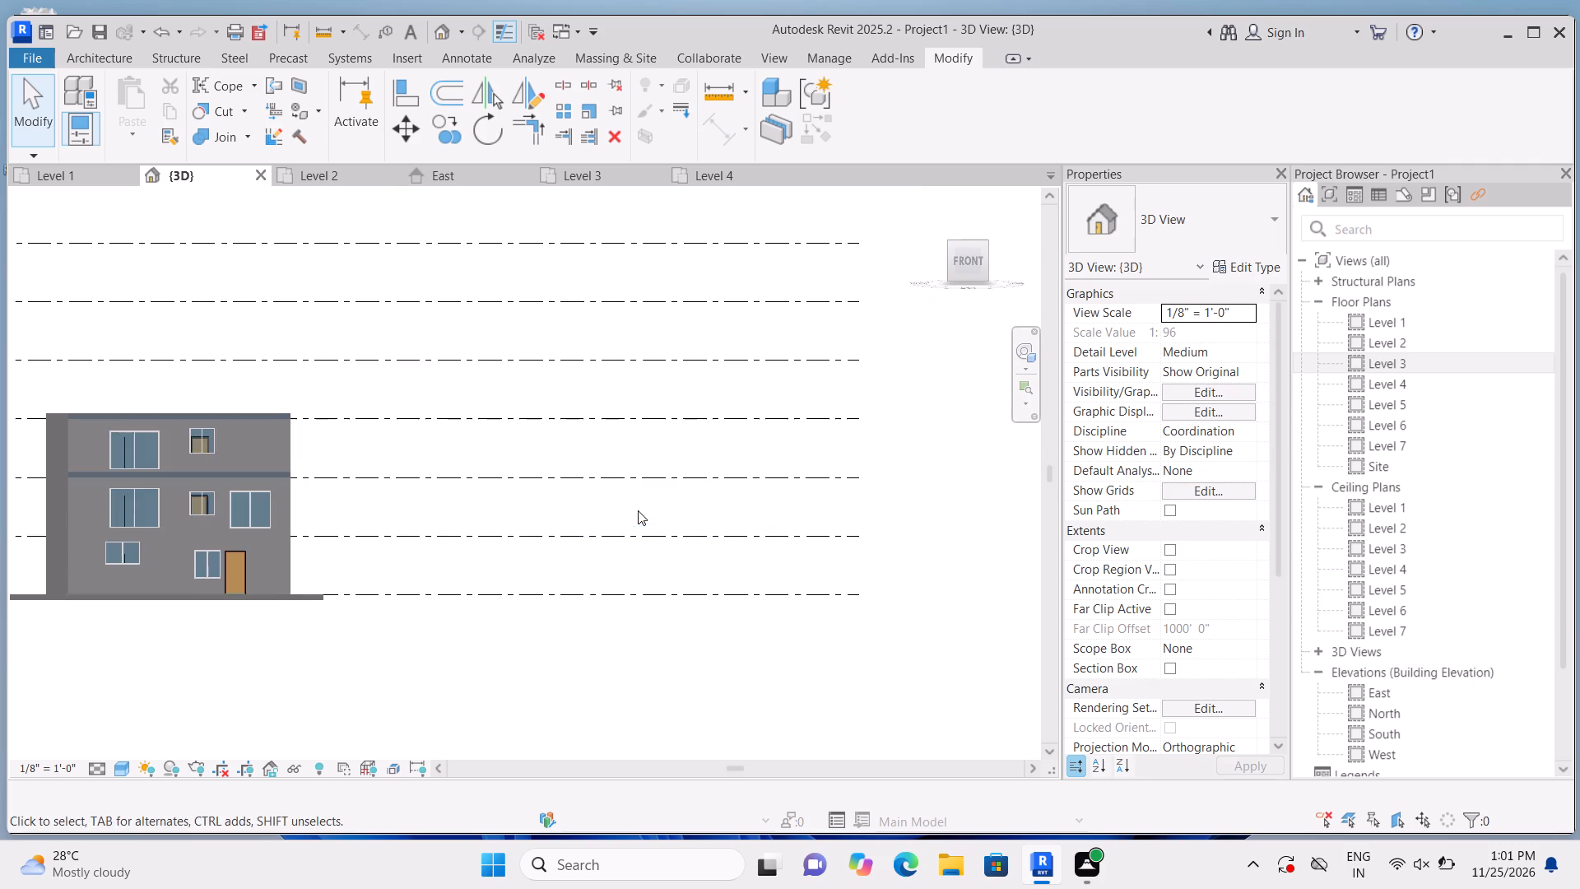
middle_drag(342, 603, 645, 634)
scroll(588, 660, up, 2)
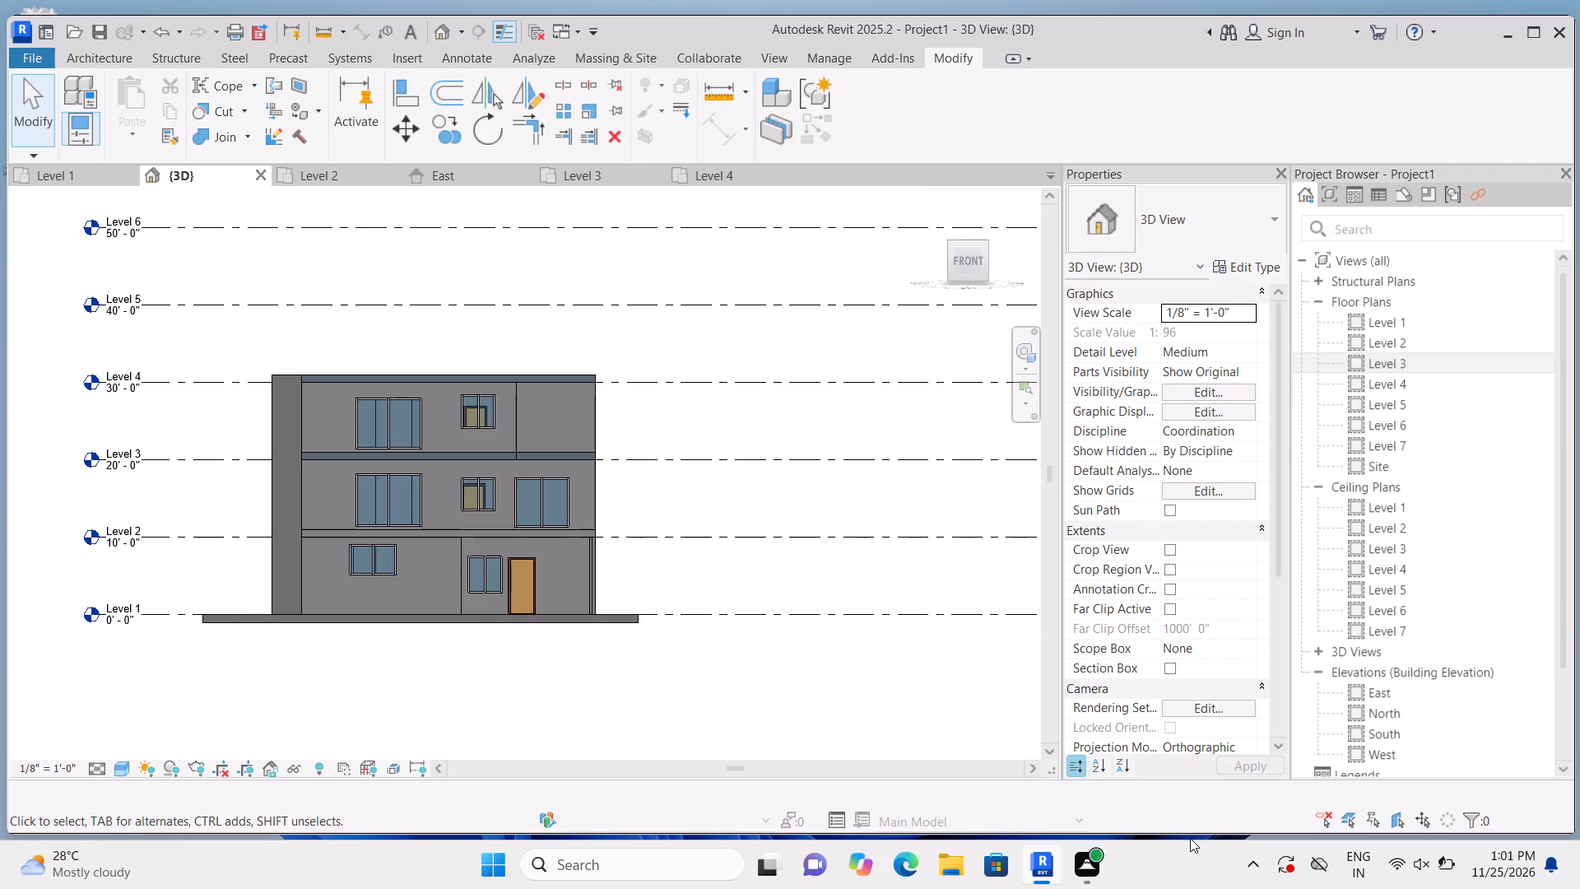
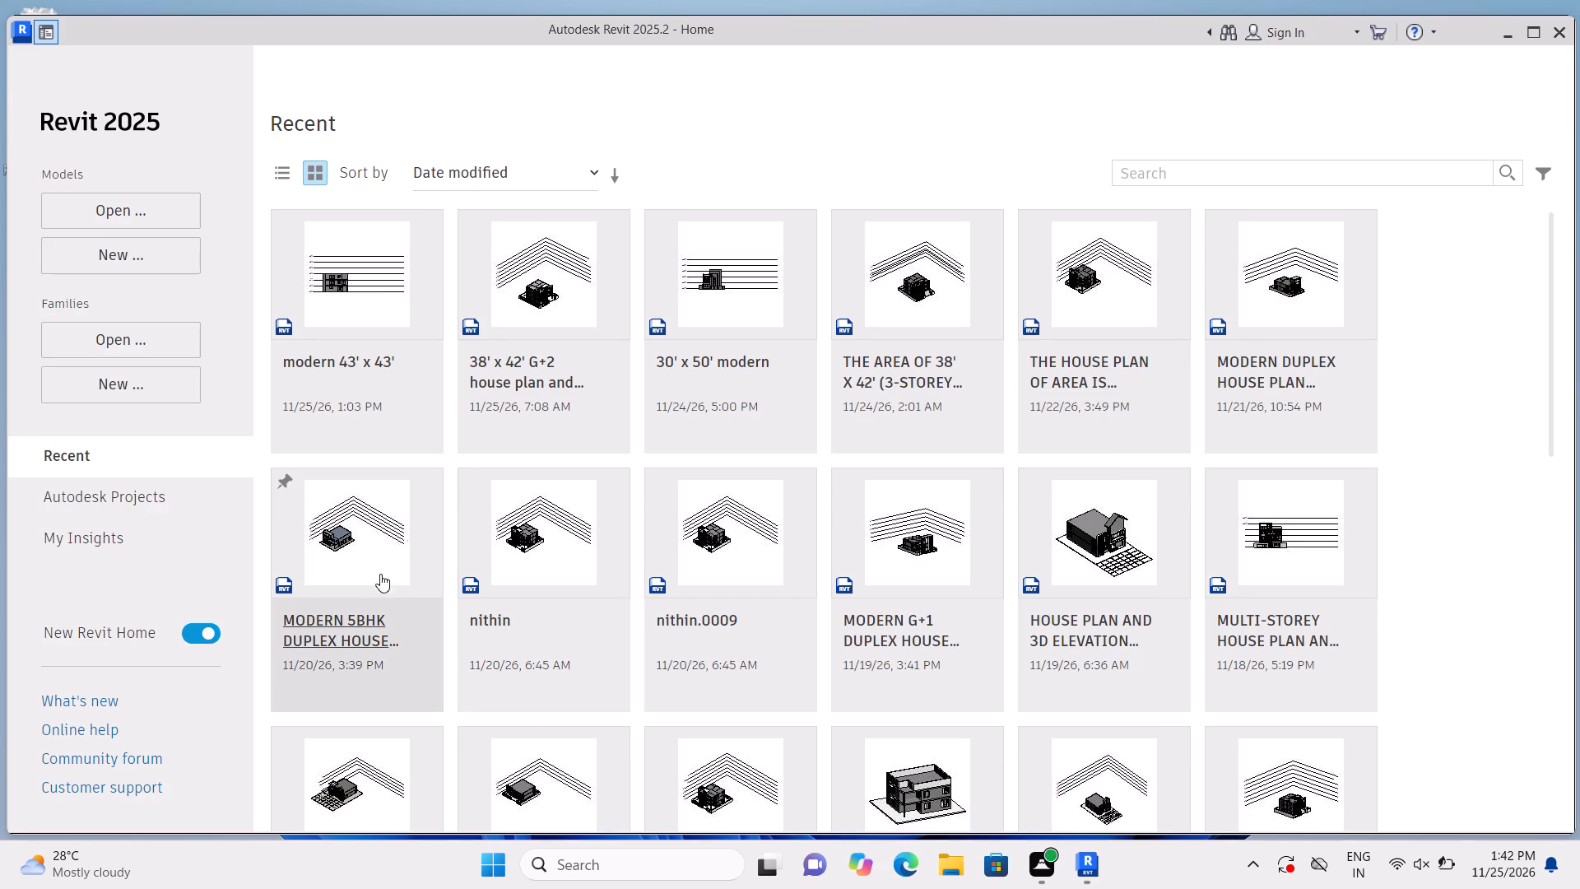
Open the recent project "modern 43' x 43'".
double_click(379, 289)
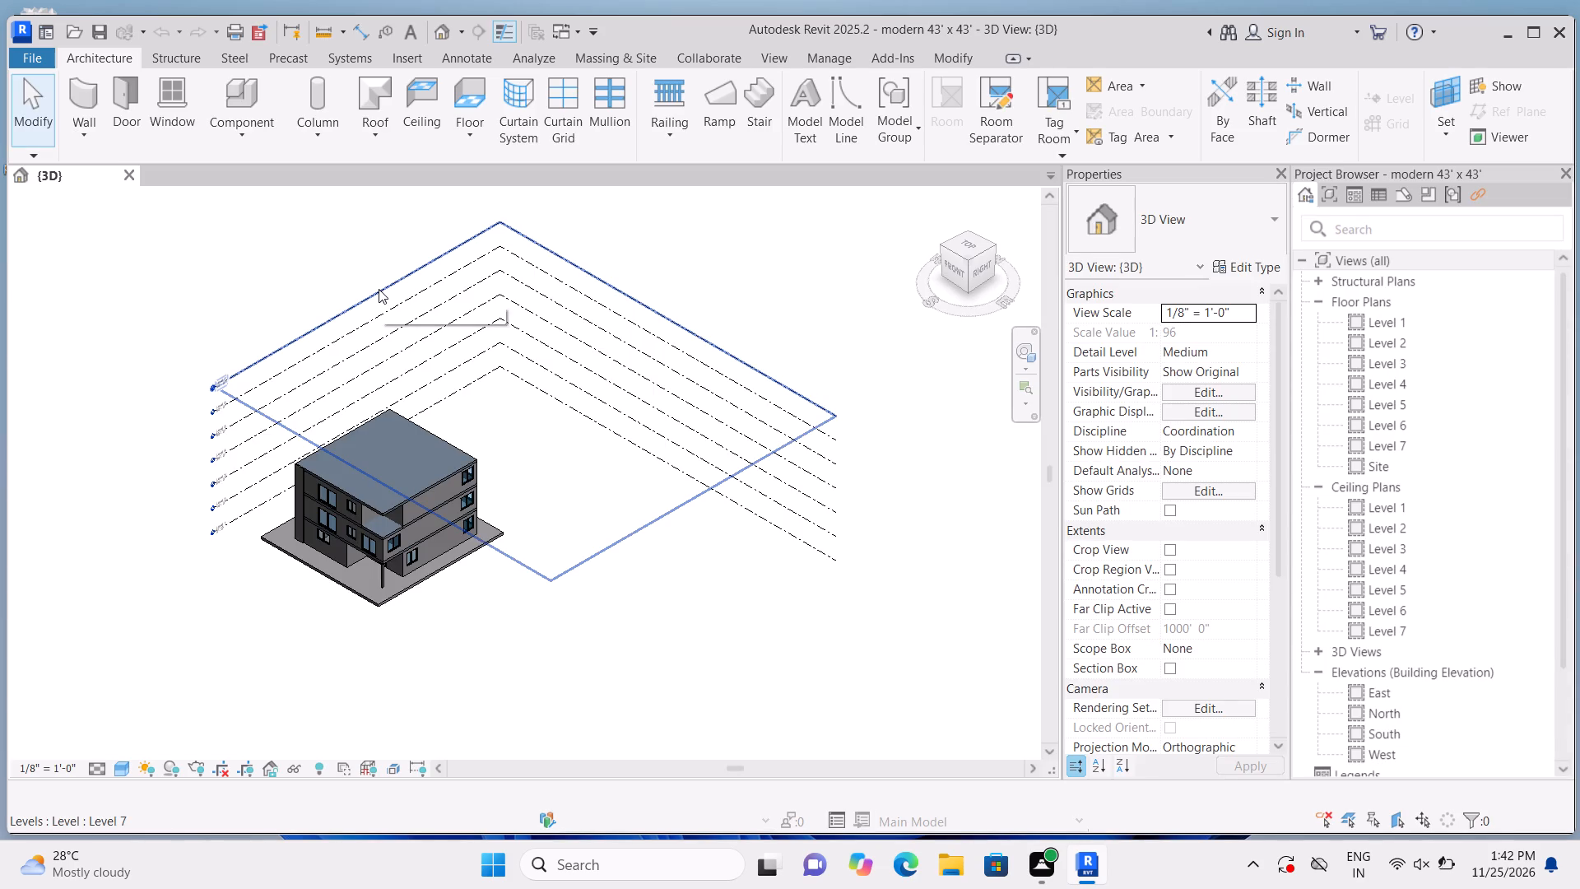
Examine the front facade in the 3D view, checking the full-height vertical trim at its west corner.
scroll(220, 565, up, 9)
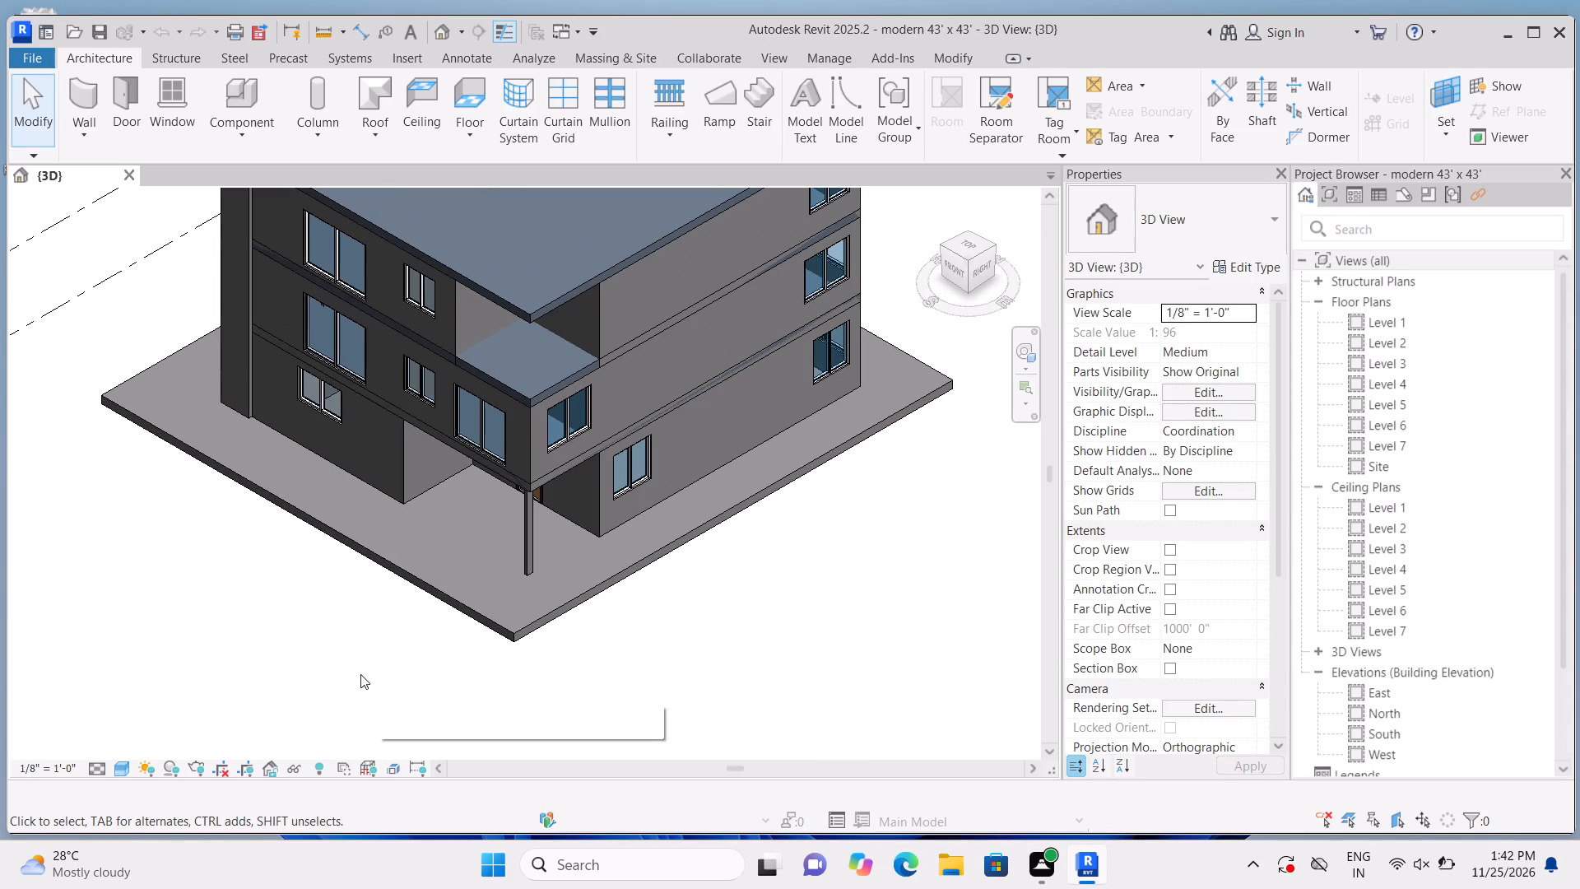
shift+middle_drag(328, 660, 414, 561)
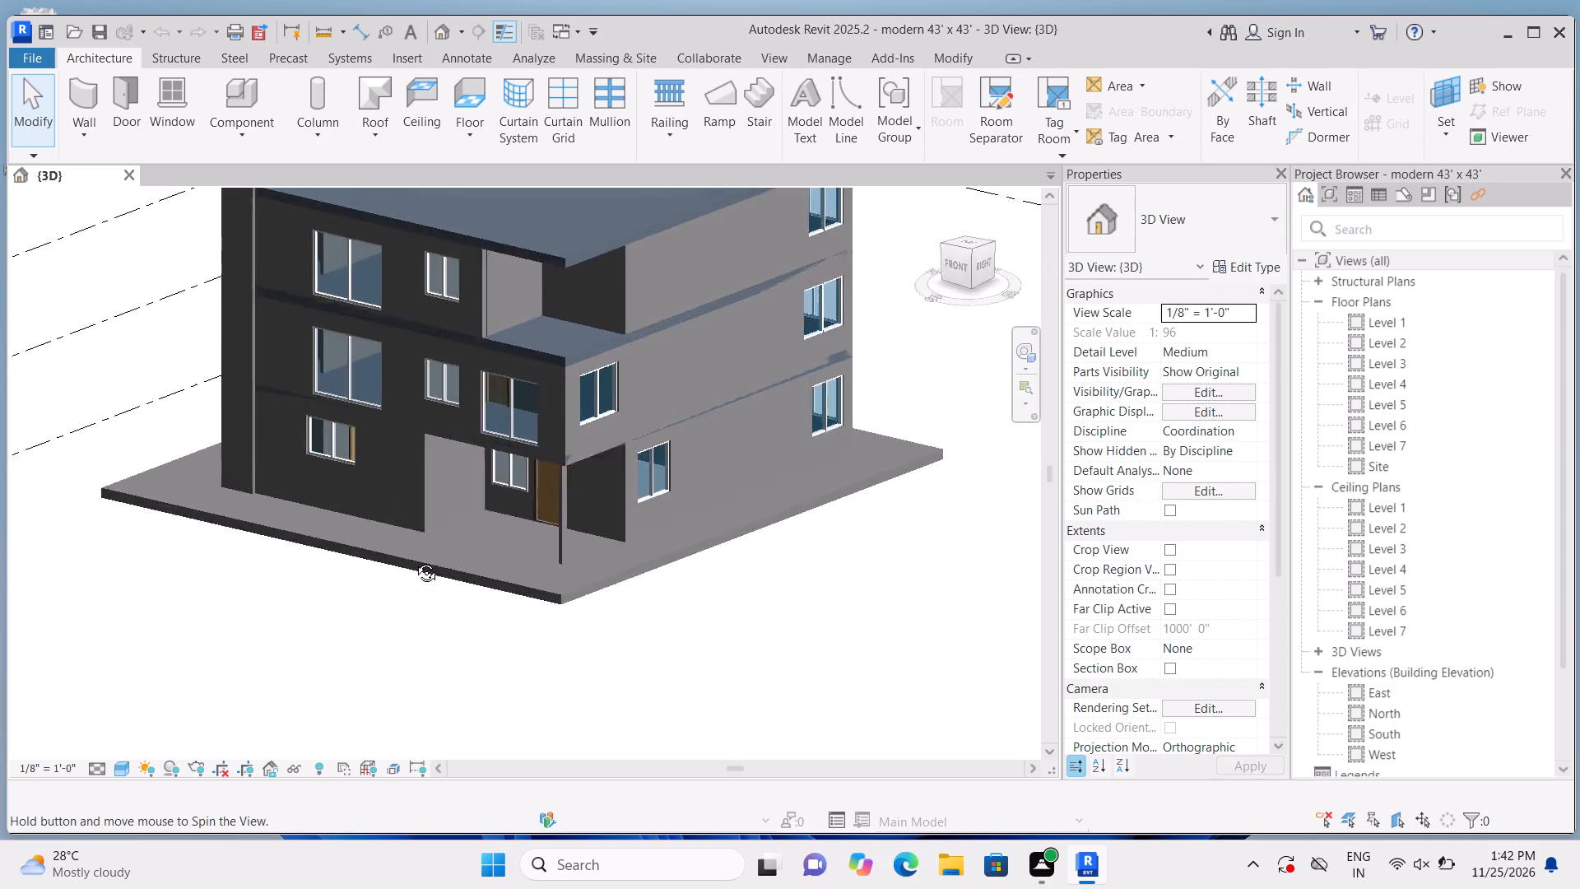
shift+middle_drag(414, 561, 532, 549)
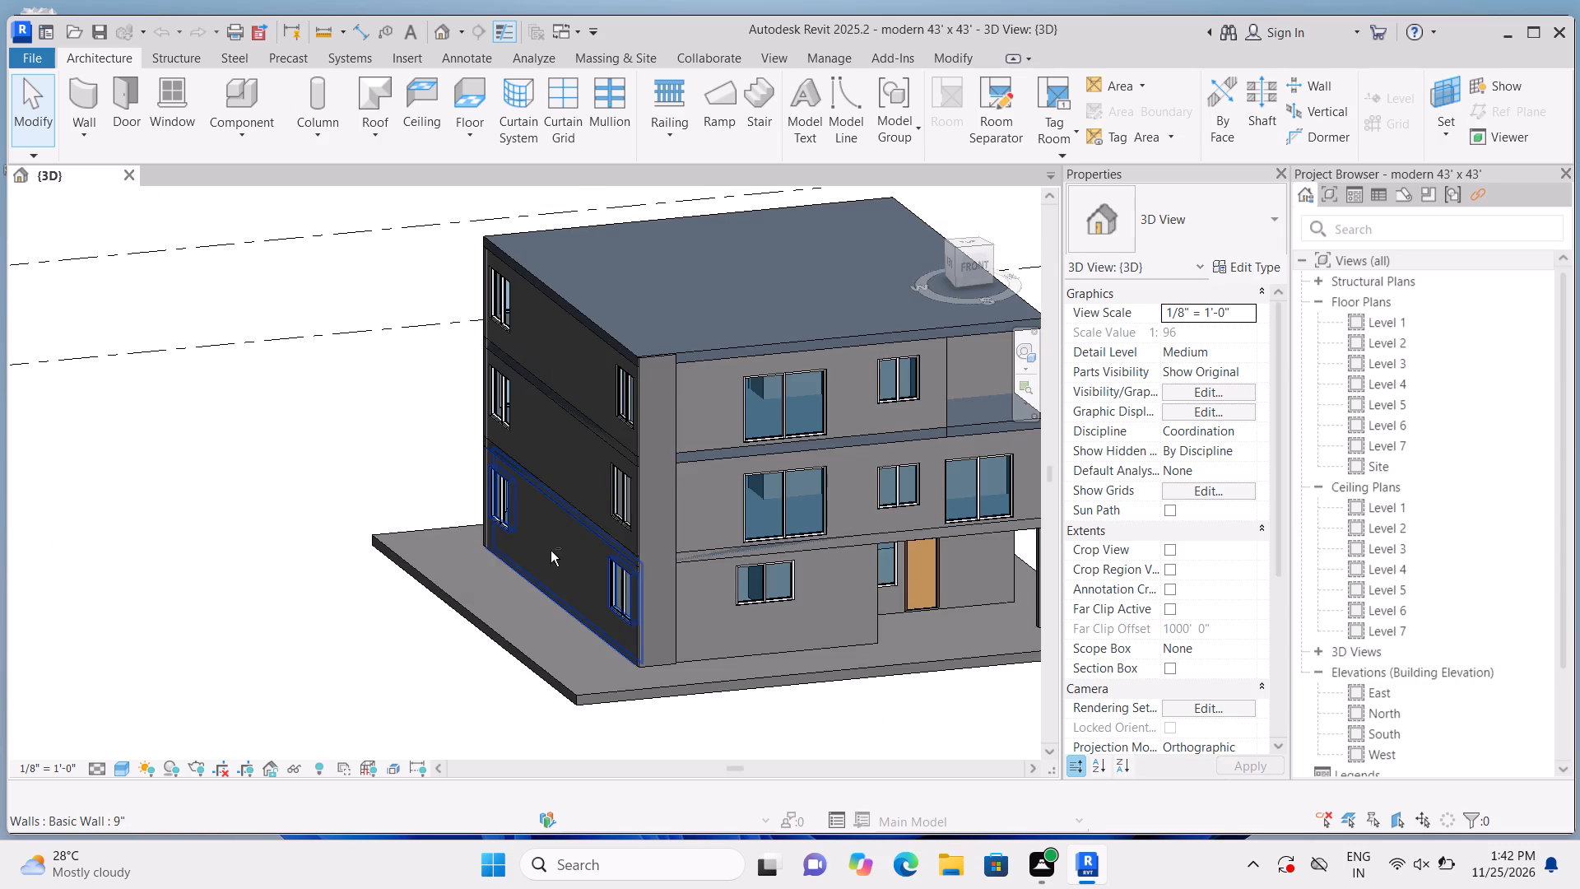
middle_drag(483, 531, 234, 522)
scroll(500, 652, up, 2)
scroll(731, 684, up, 1)
middle_drag(745, 624, 714, 640)
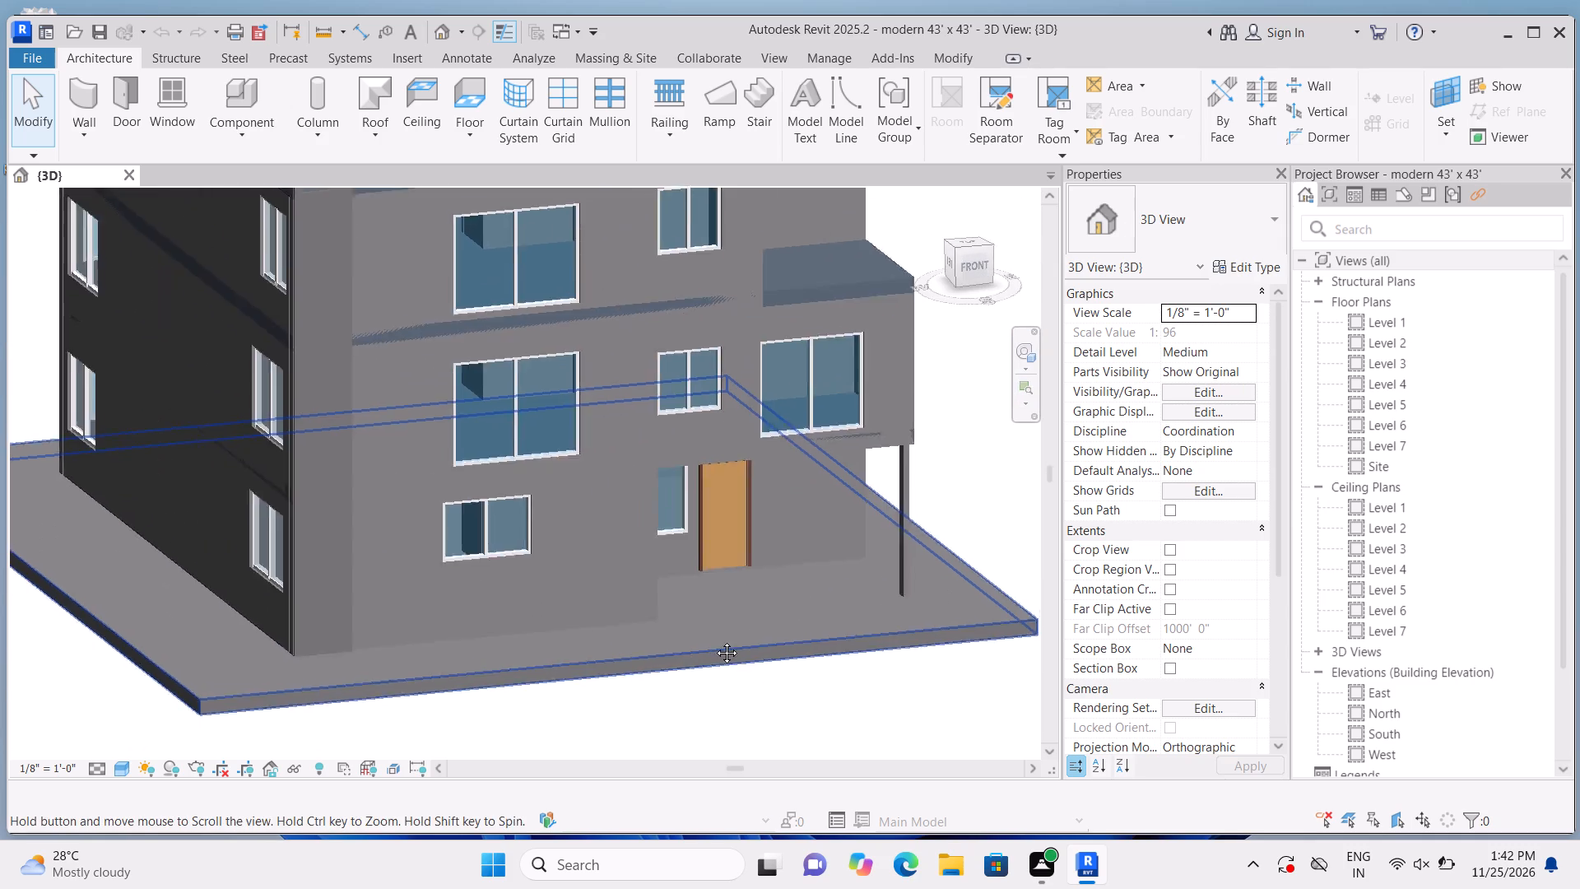
middle_drag(714, 640, 591, 721)
scroll(591, 721, up, 1)
scroll(603, 733, down, 2)
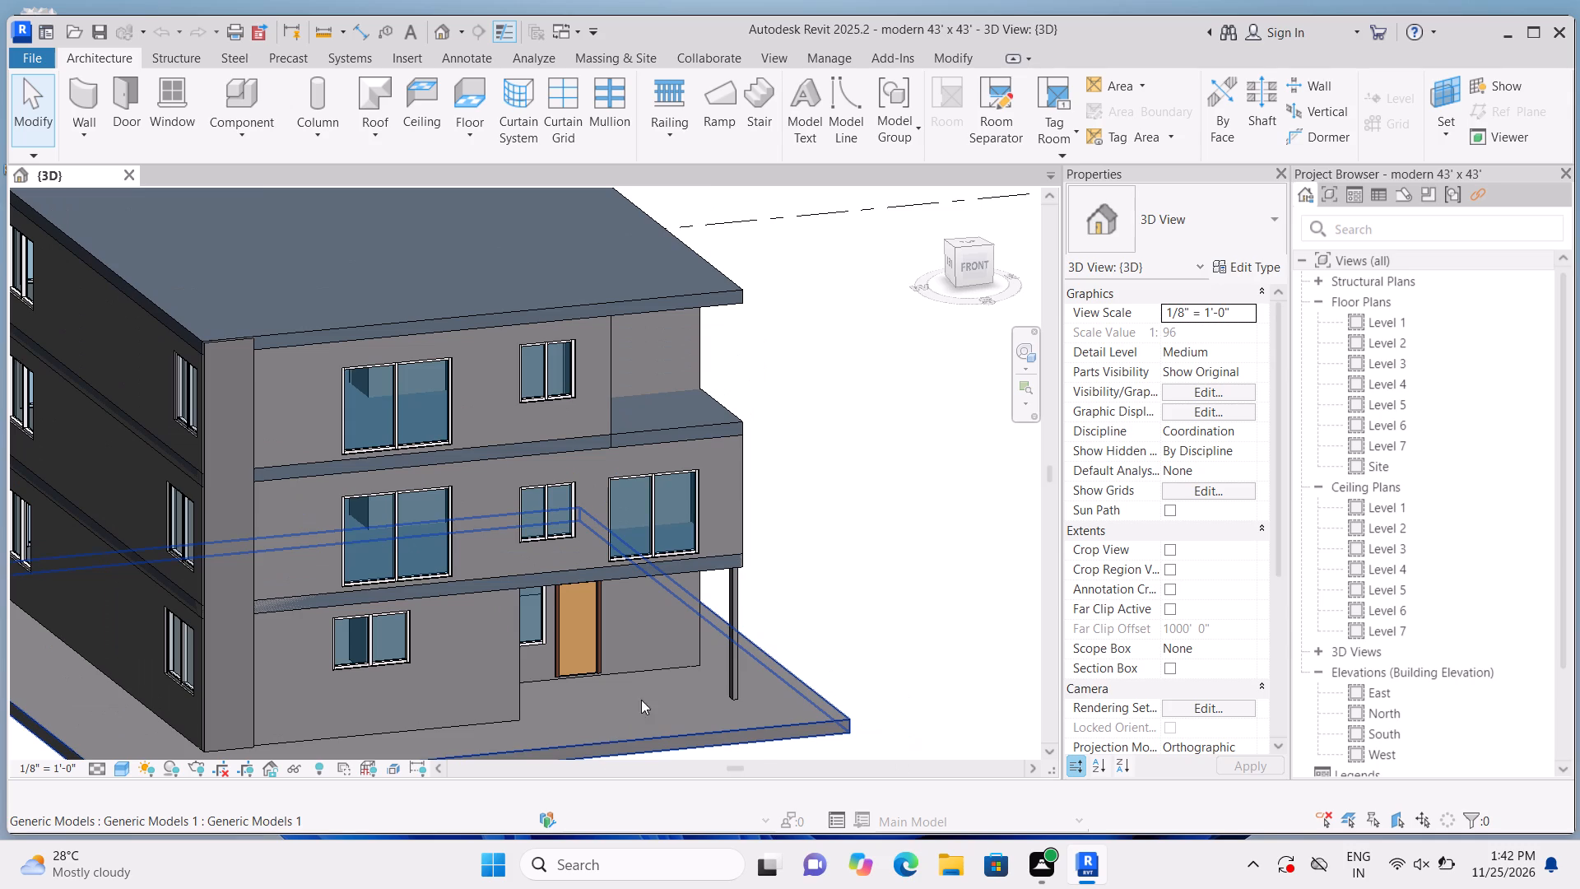
scroll(197, 364, down, 2)
scroll(247, 495, up, 2)
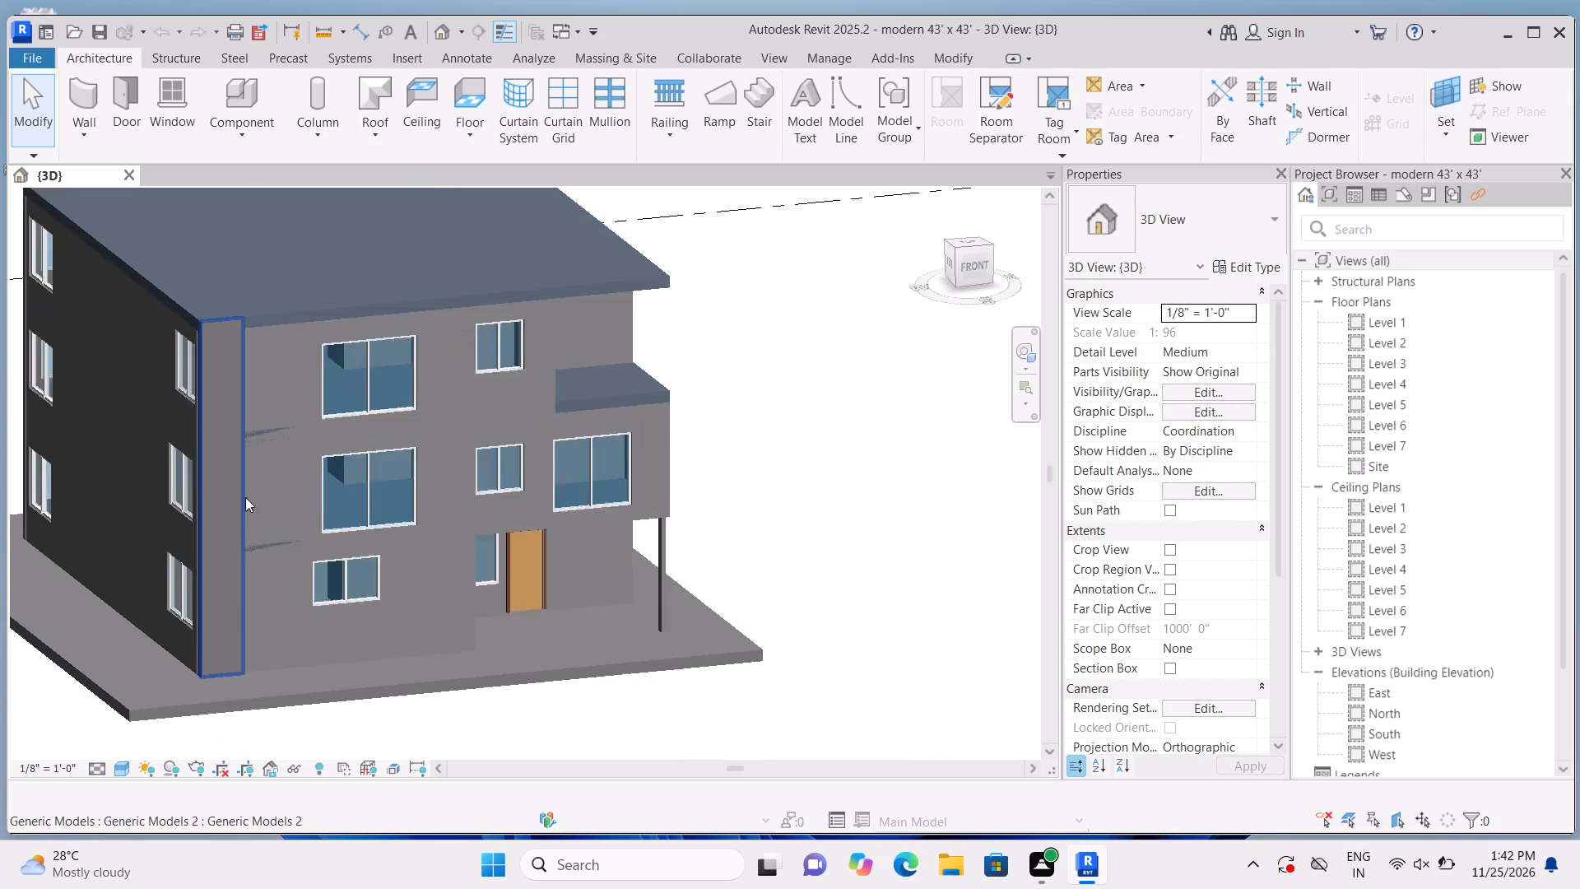
click(229, 509)
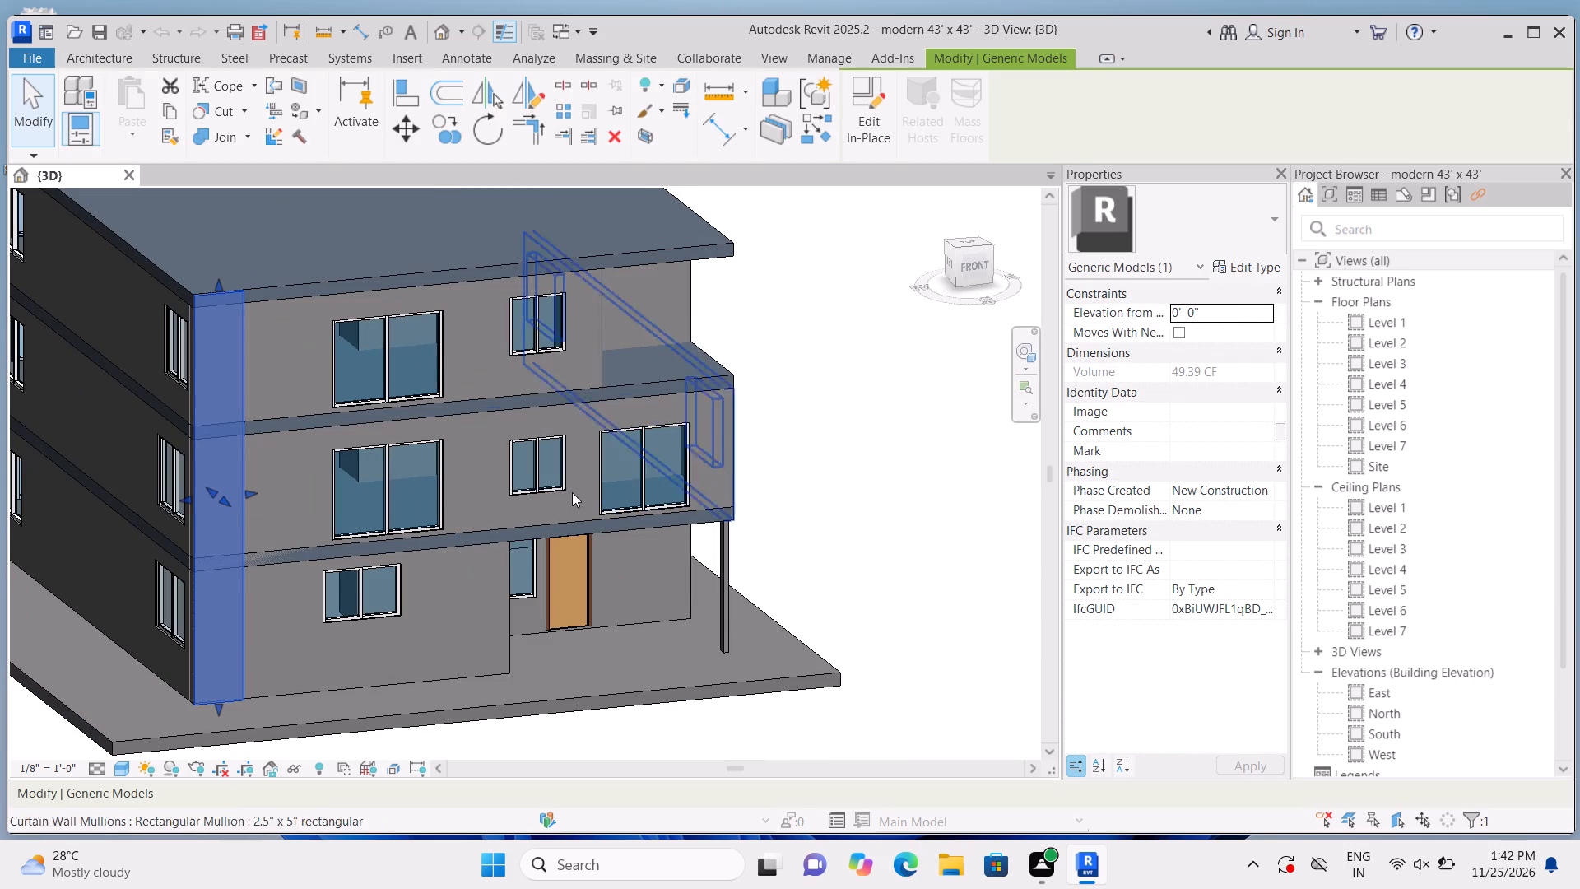
click(881, 383)
scroll(230, 522, up, 3)
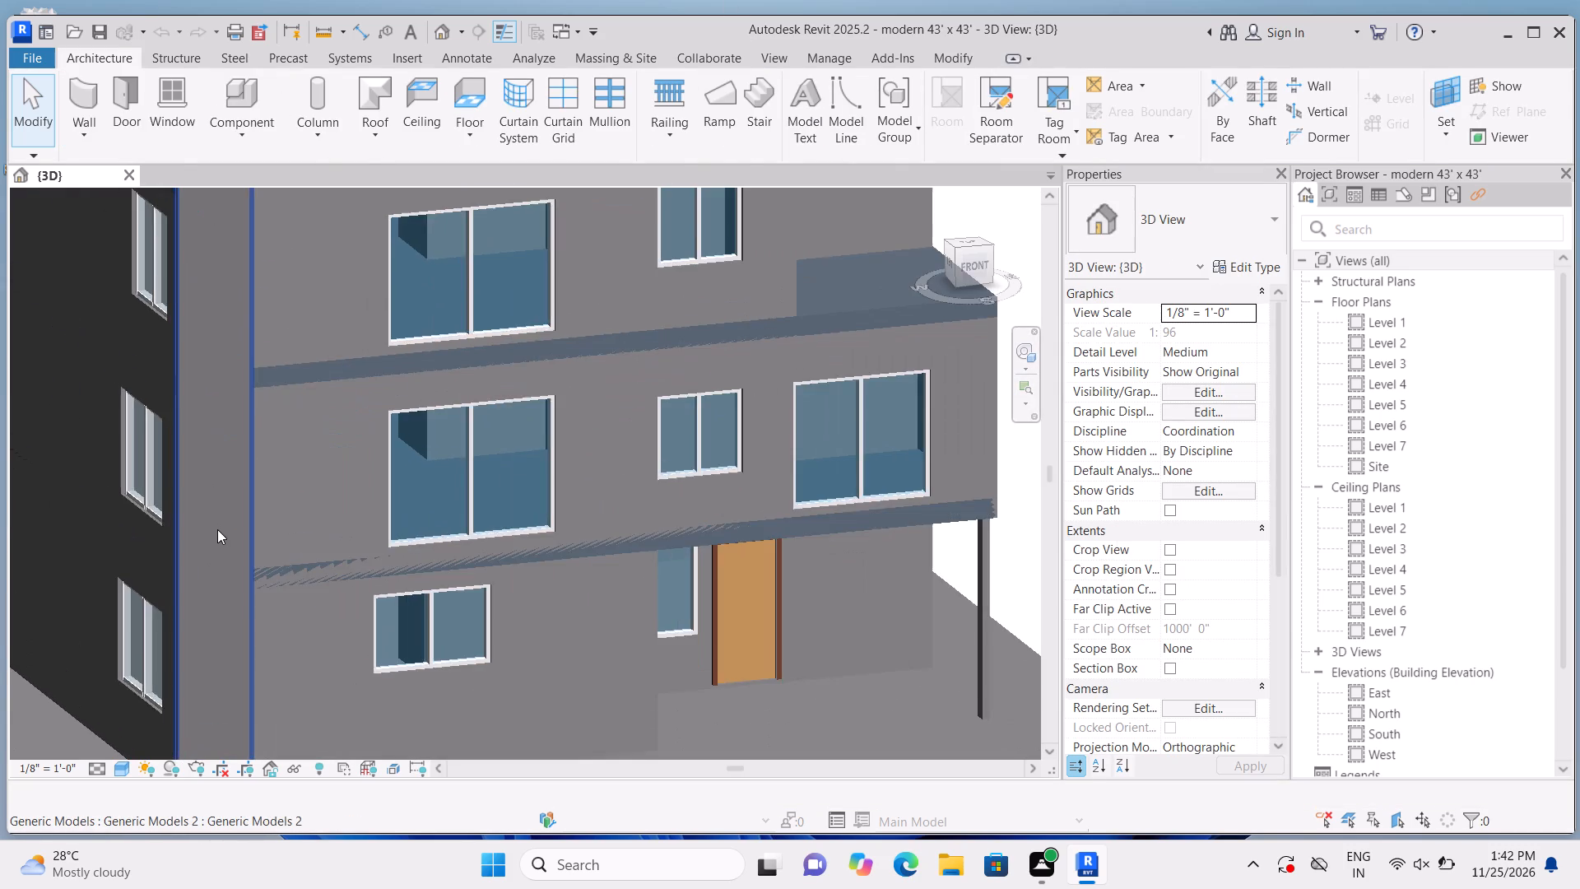
click(217, 529)
scroll(228, 519, down, 3)
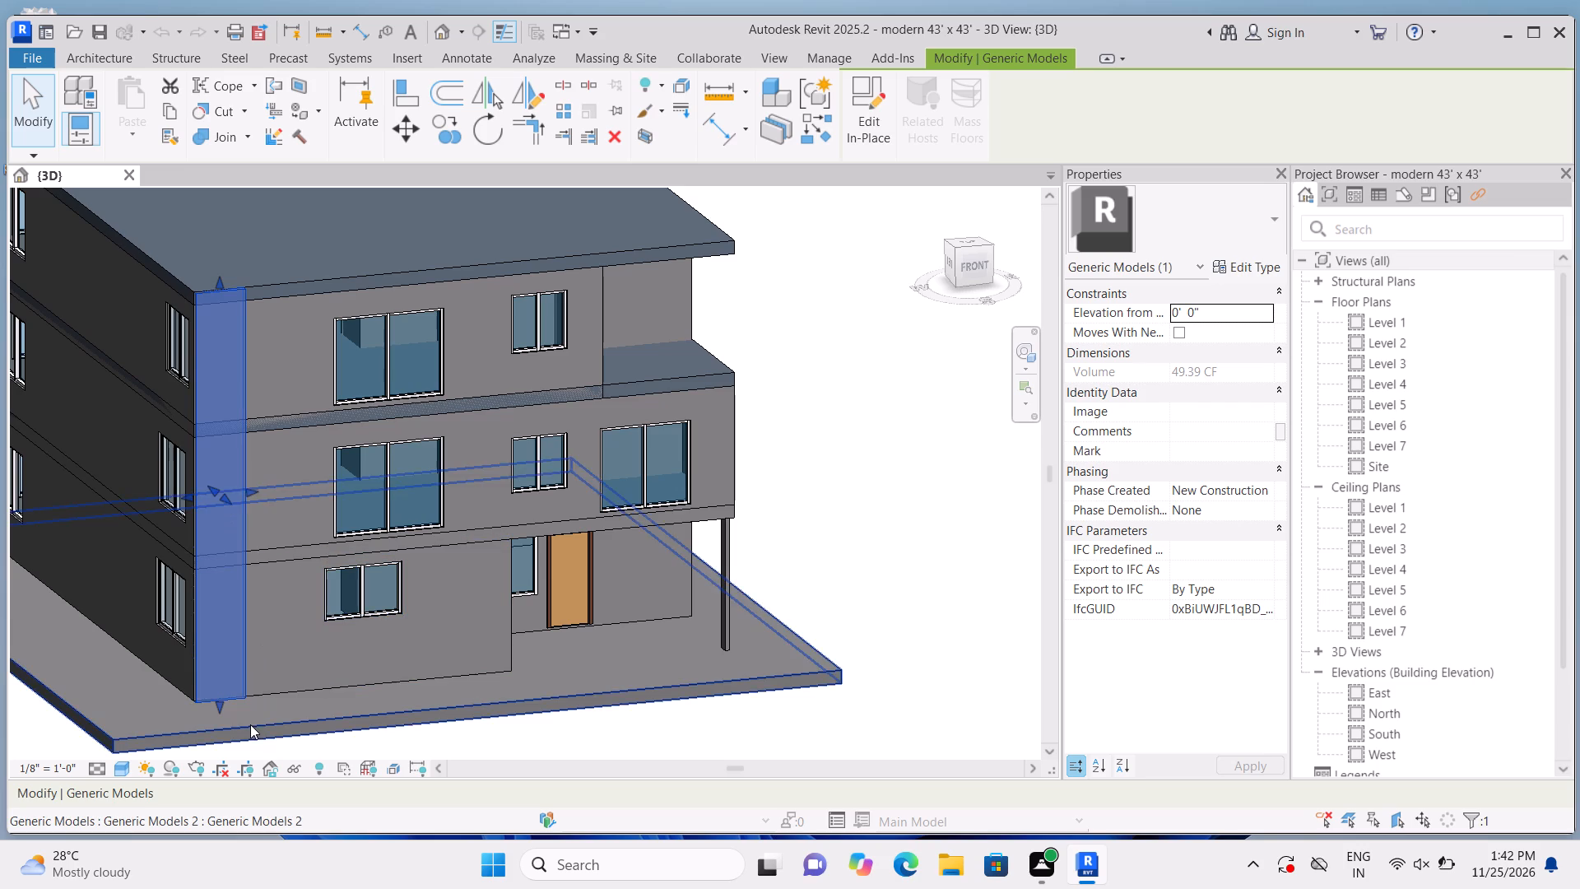
click(929, 566)
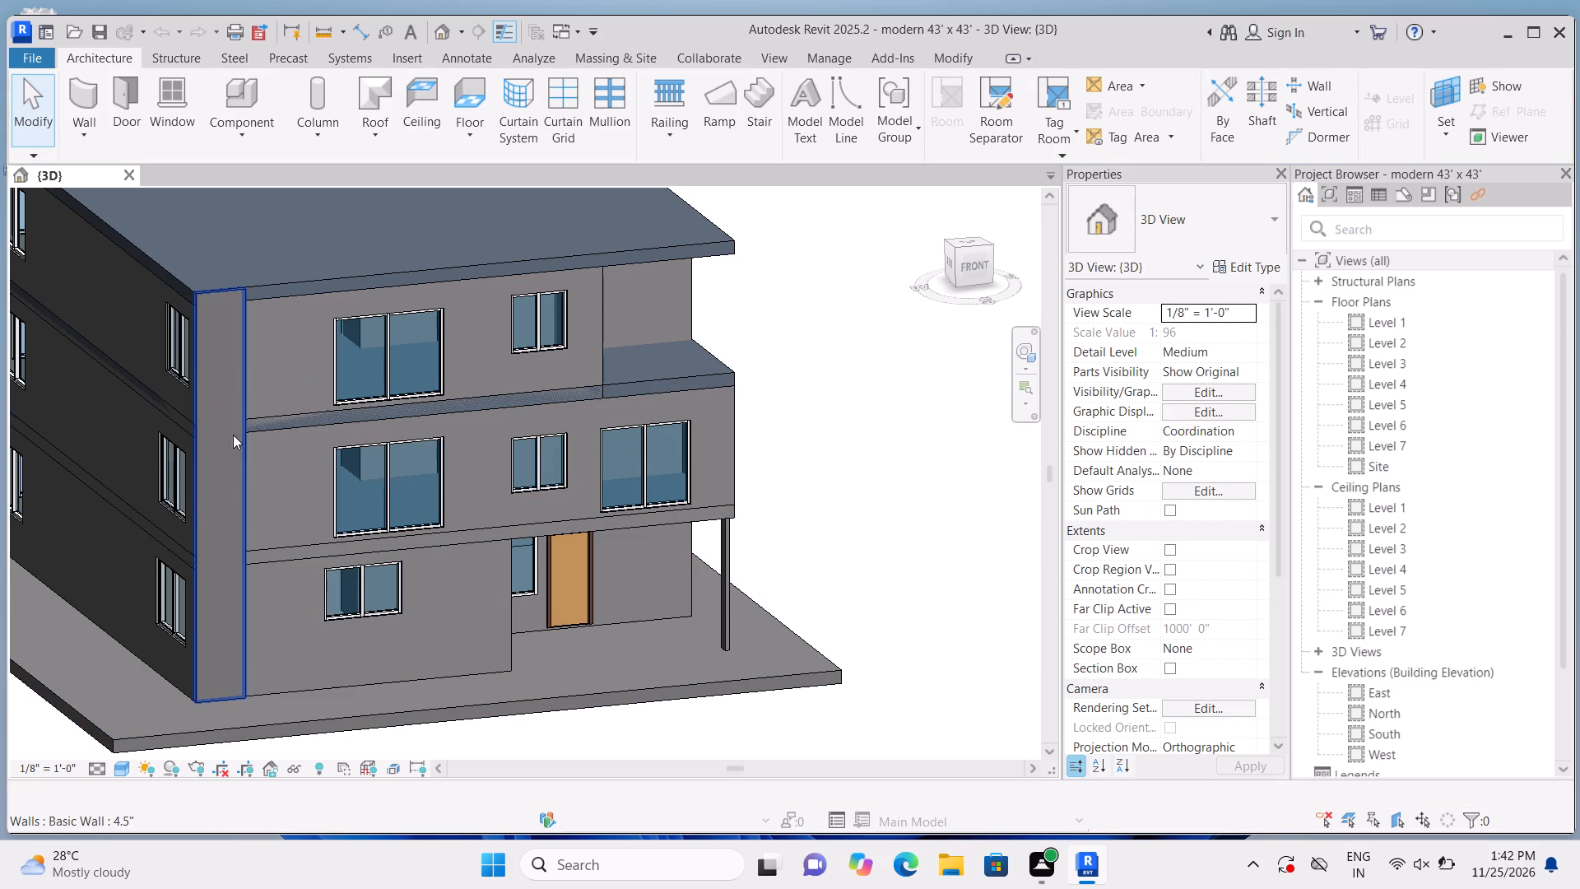
click(221, 413)
click(935, 491)
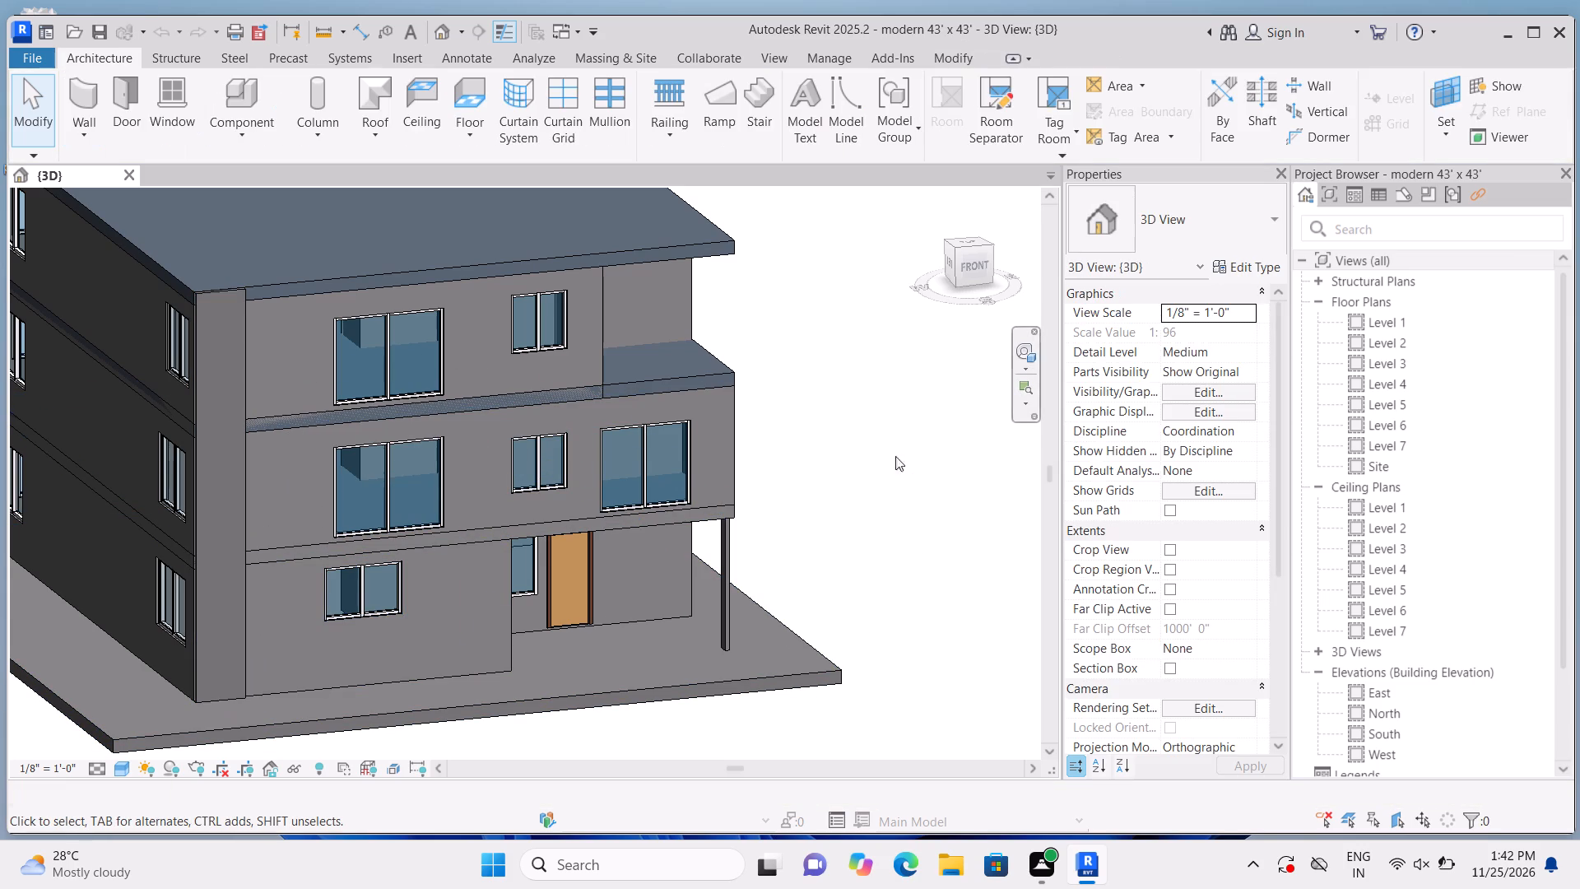
From the front 3D view, start a new in-place model in the Generic Models category.
click(964, 268)
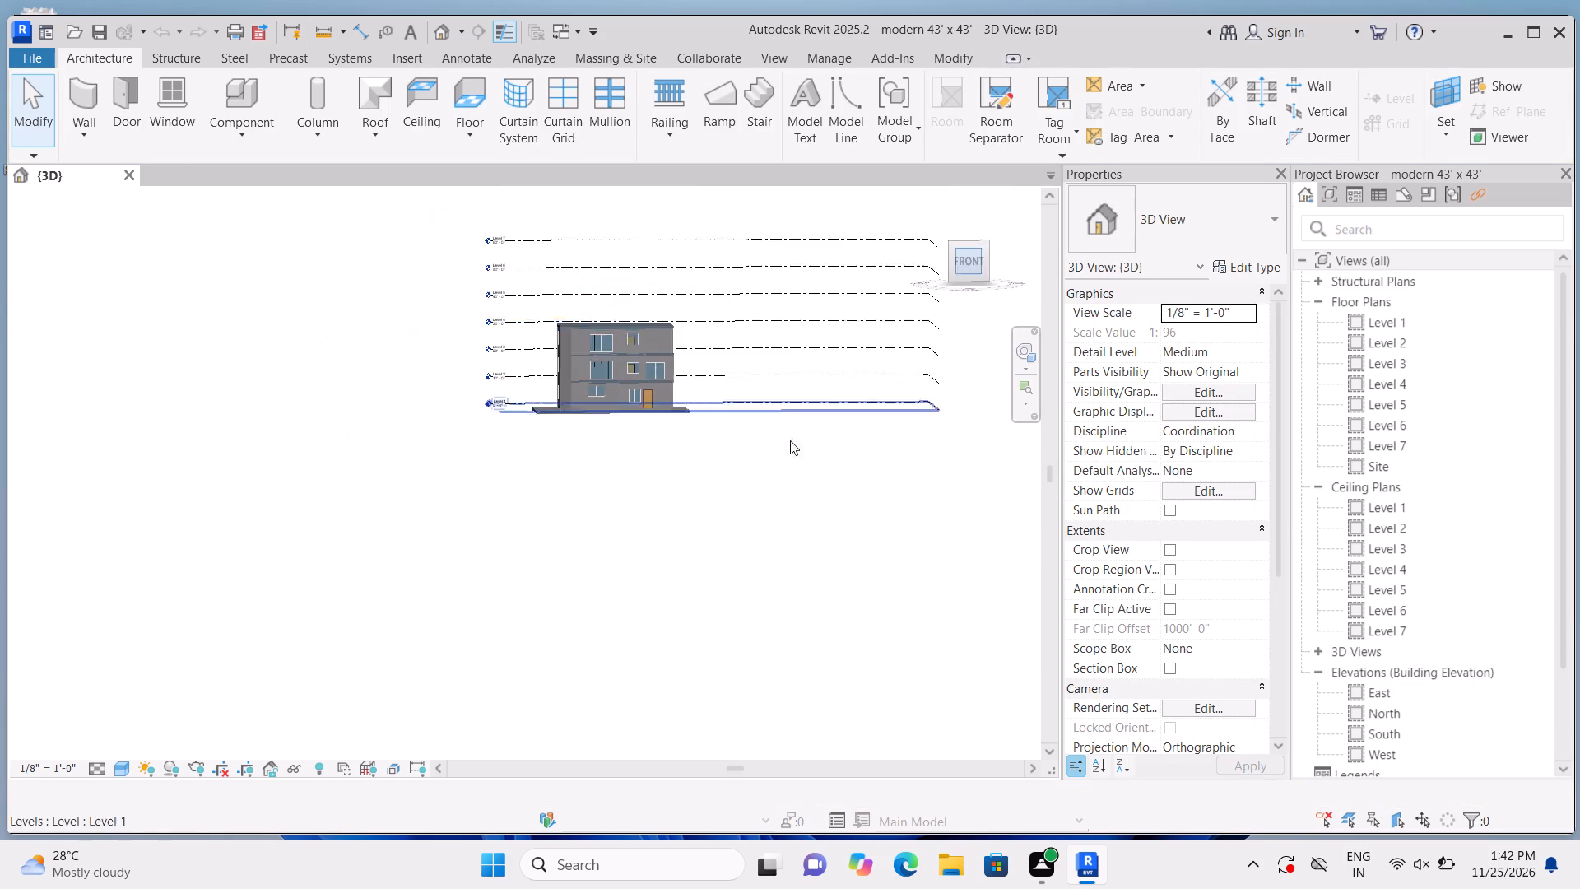
scroll(434, 589, up, 12)
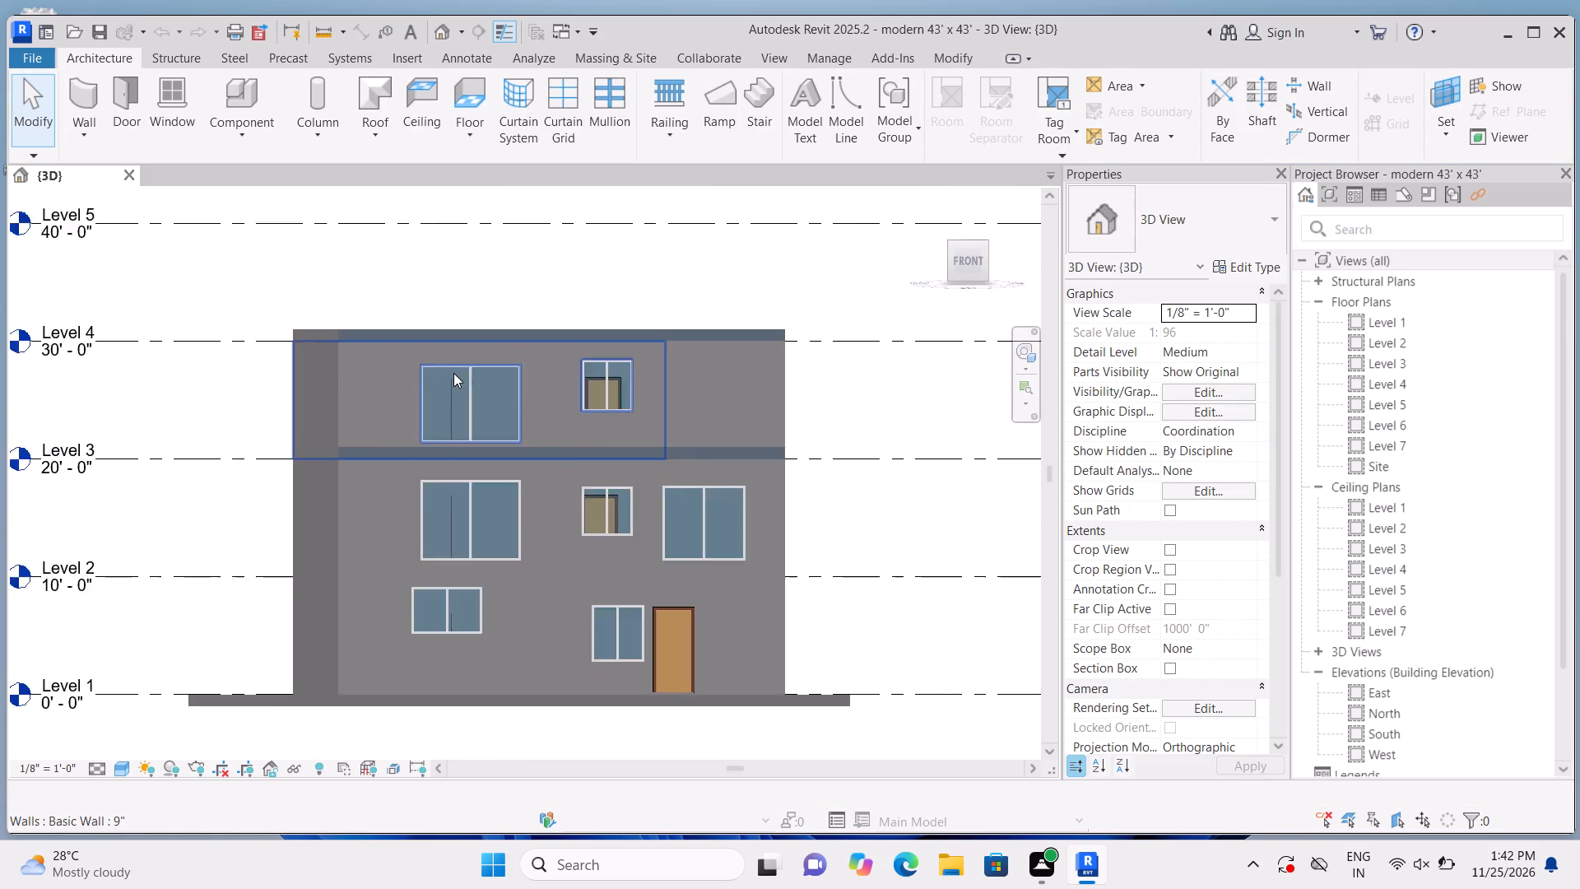
scroll(453, 373, up, 2)
scroll(607, 379, down, 7)
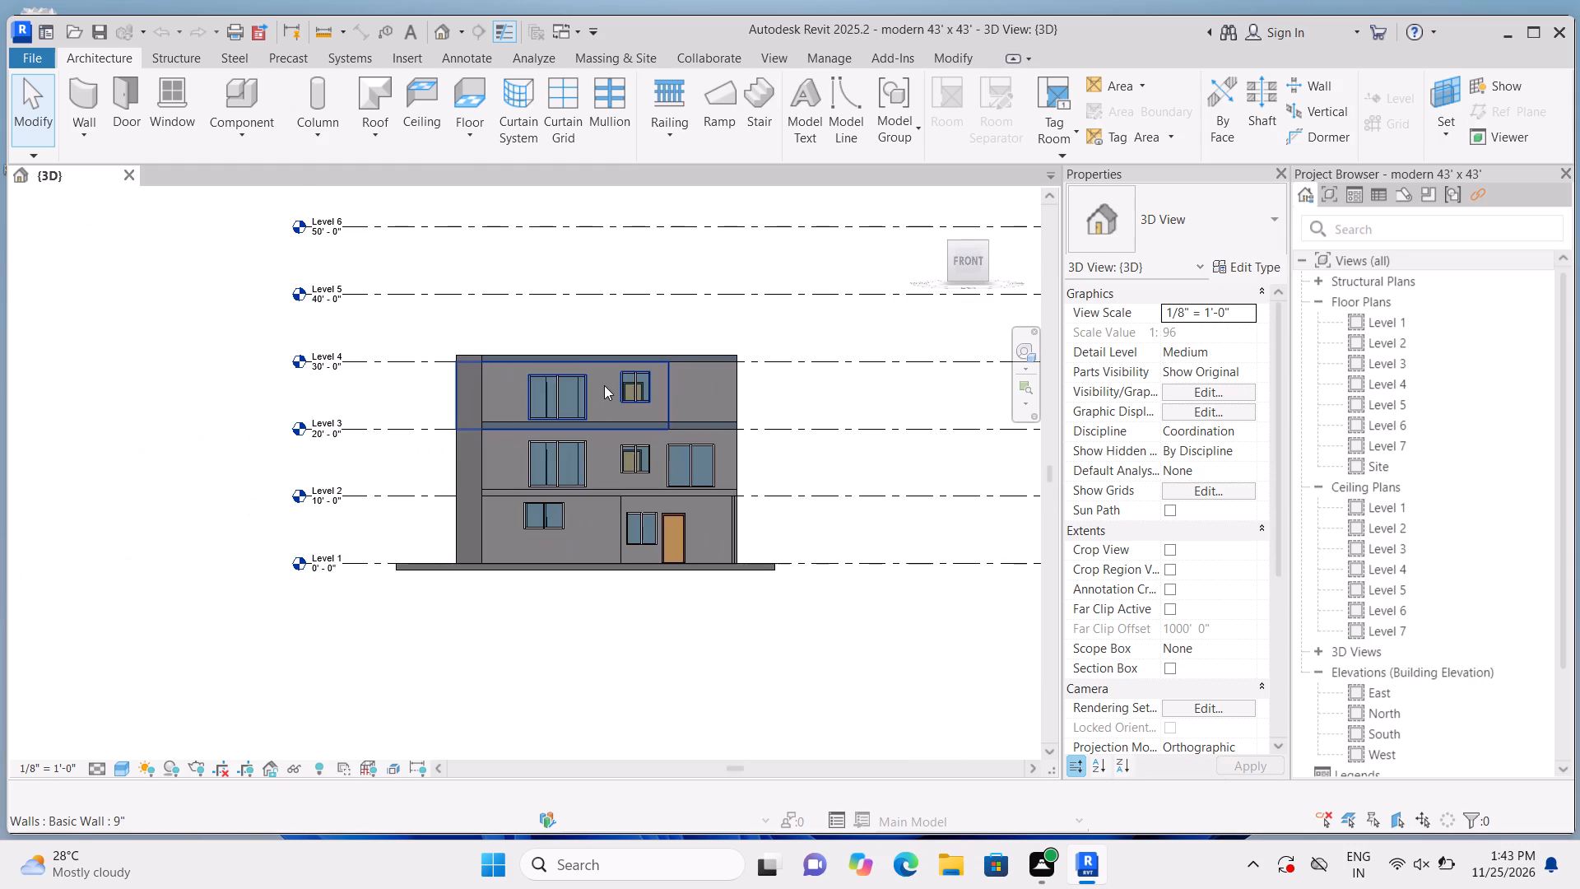
scroll(796, 287, up, 1)
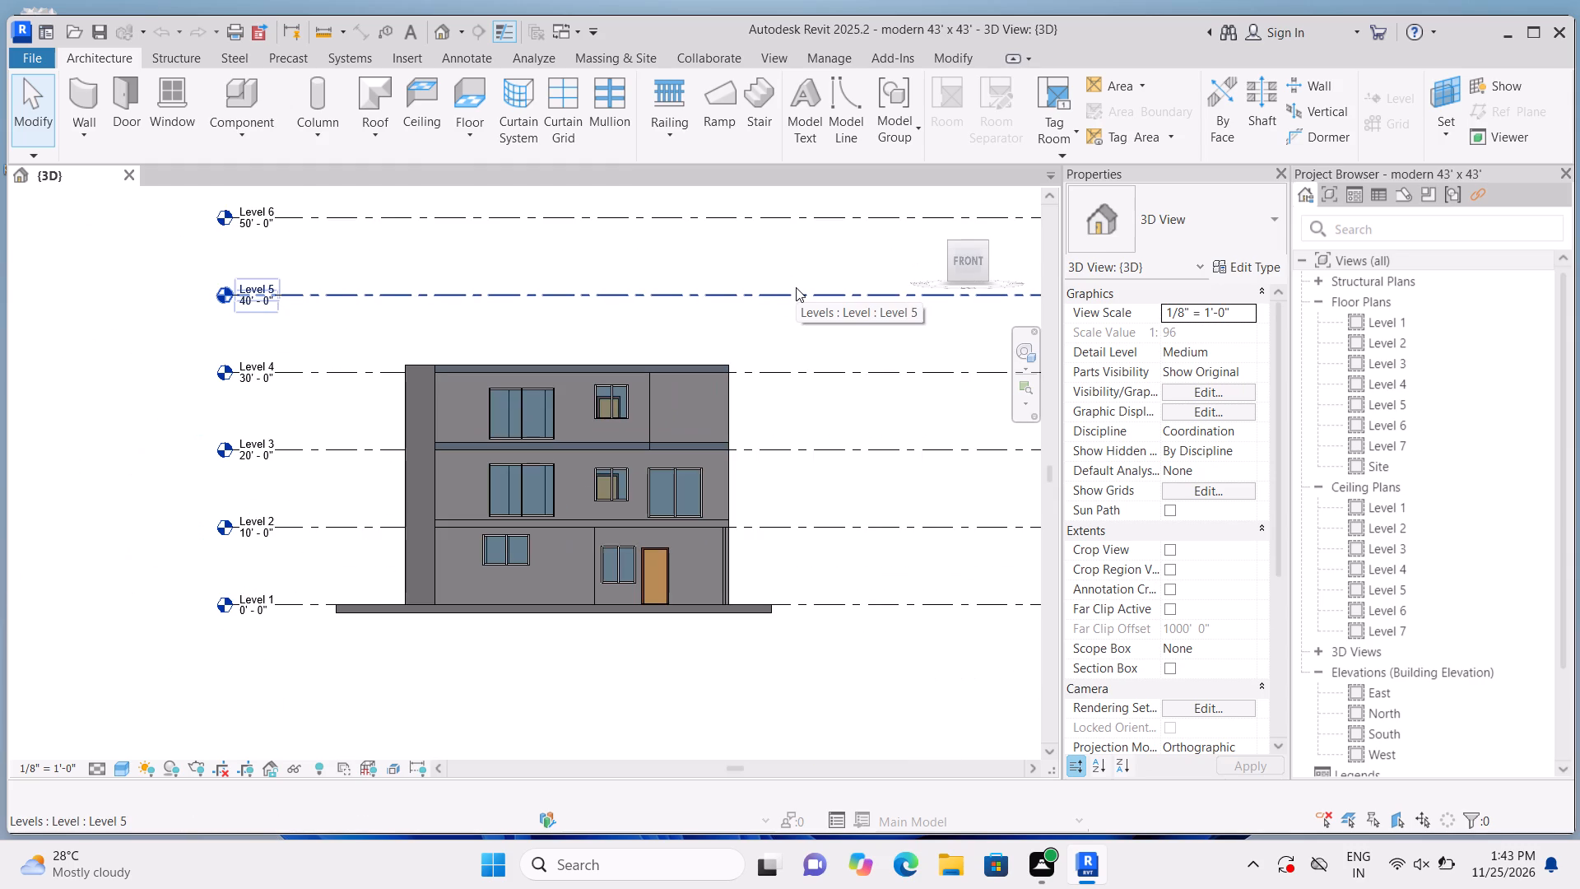
scroll(692, 412, up, 2)
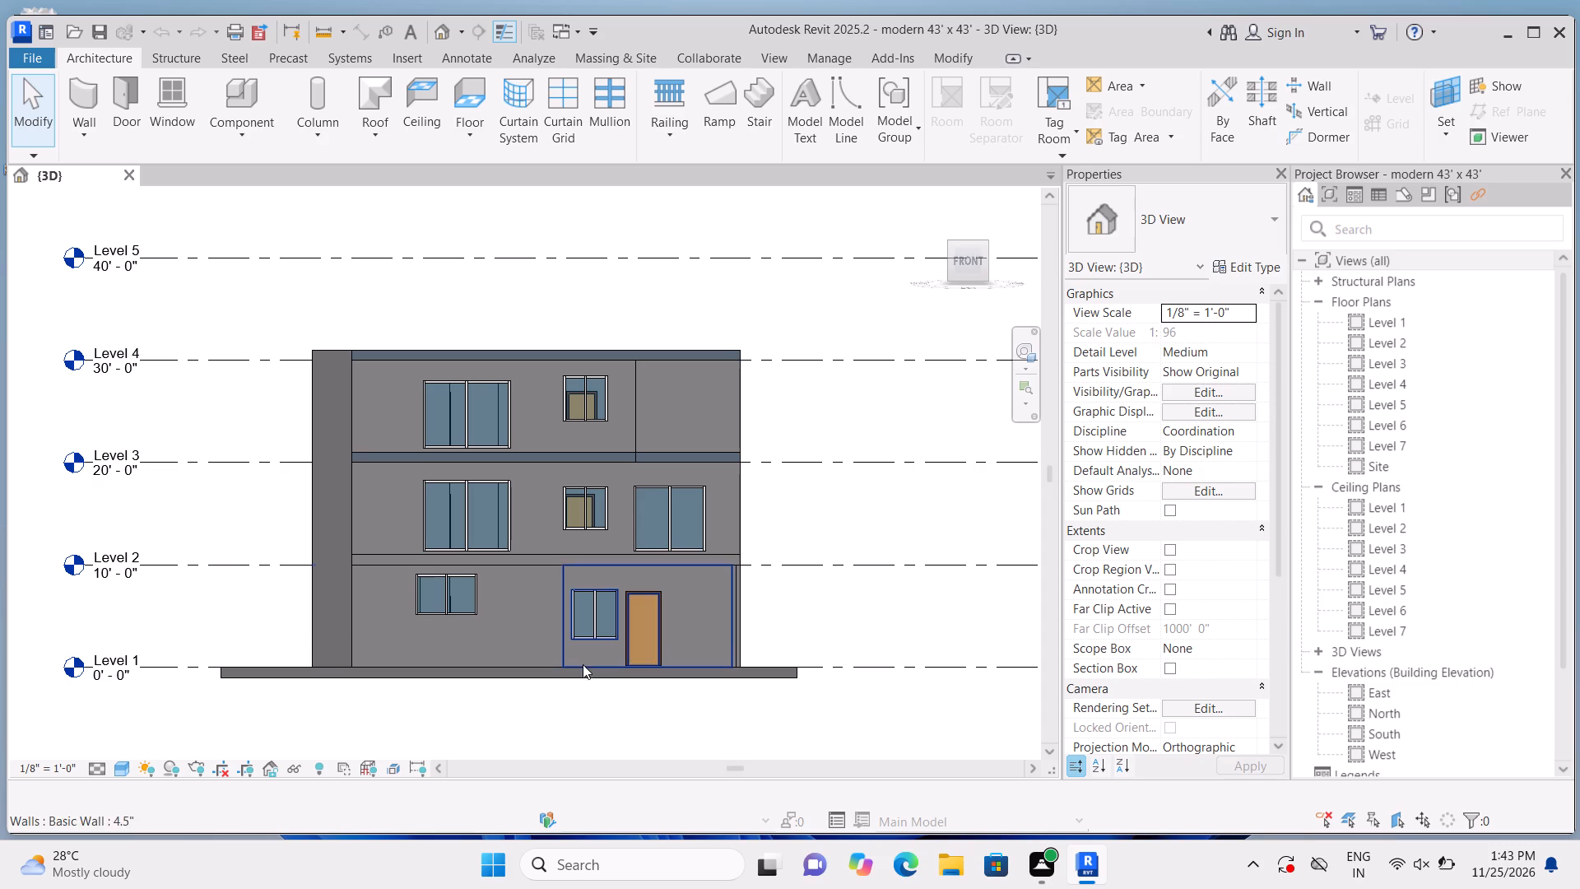
click(89, 97)
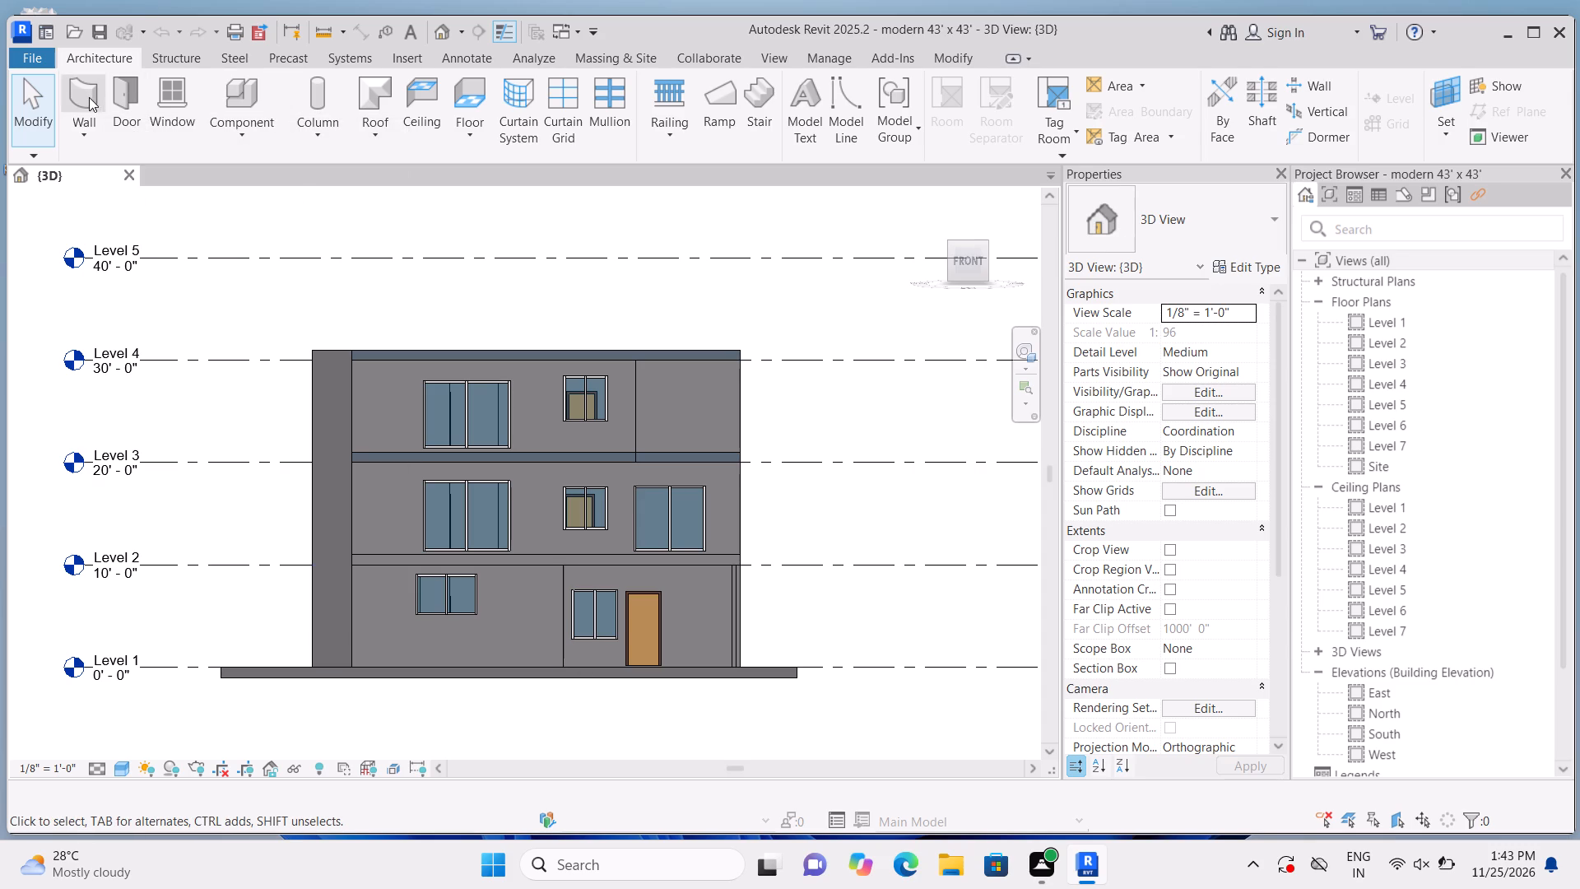
click(254, 123)
click(267, 227)
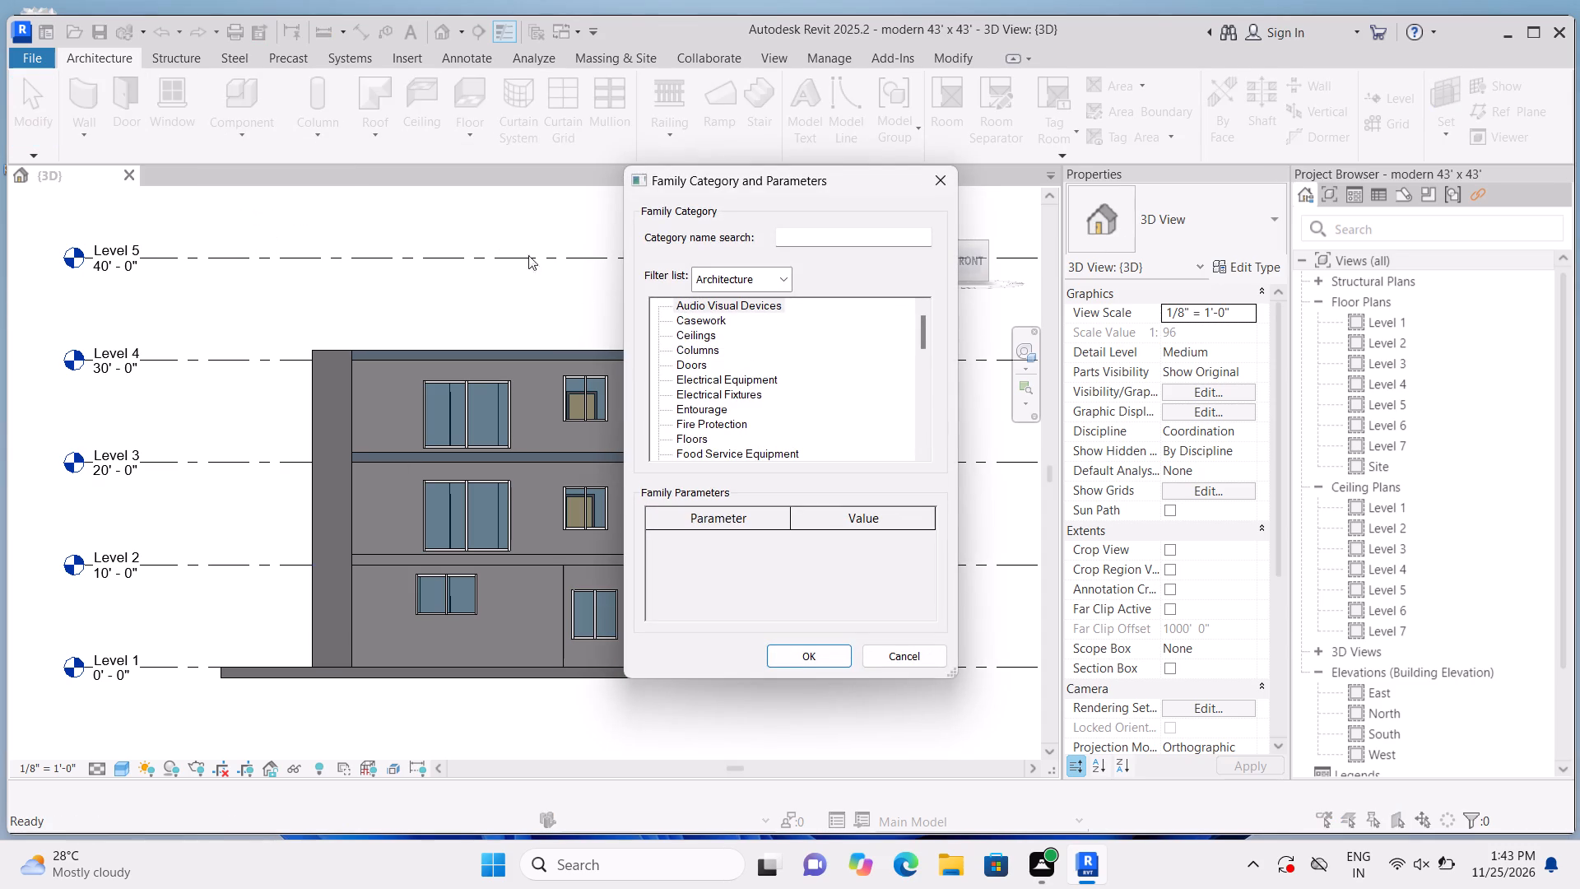
scroll(868, 364, down, 7)
click(732, 402)
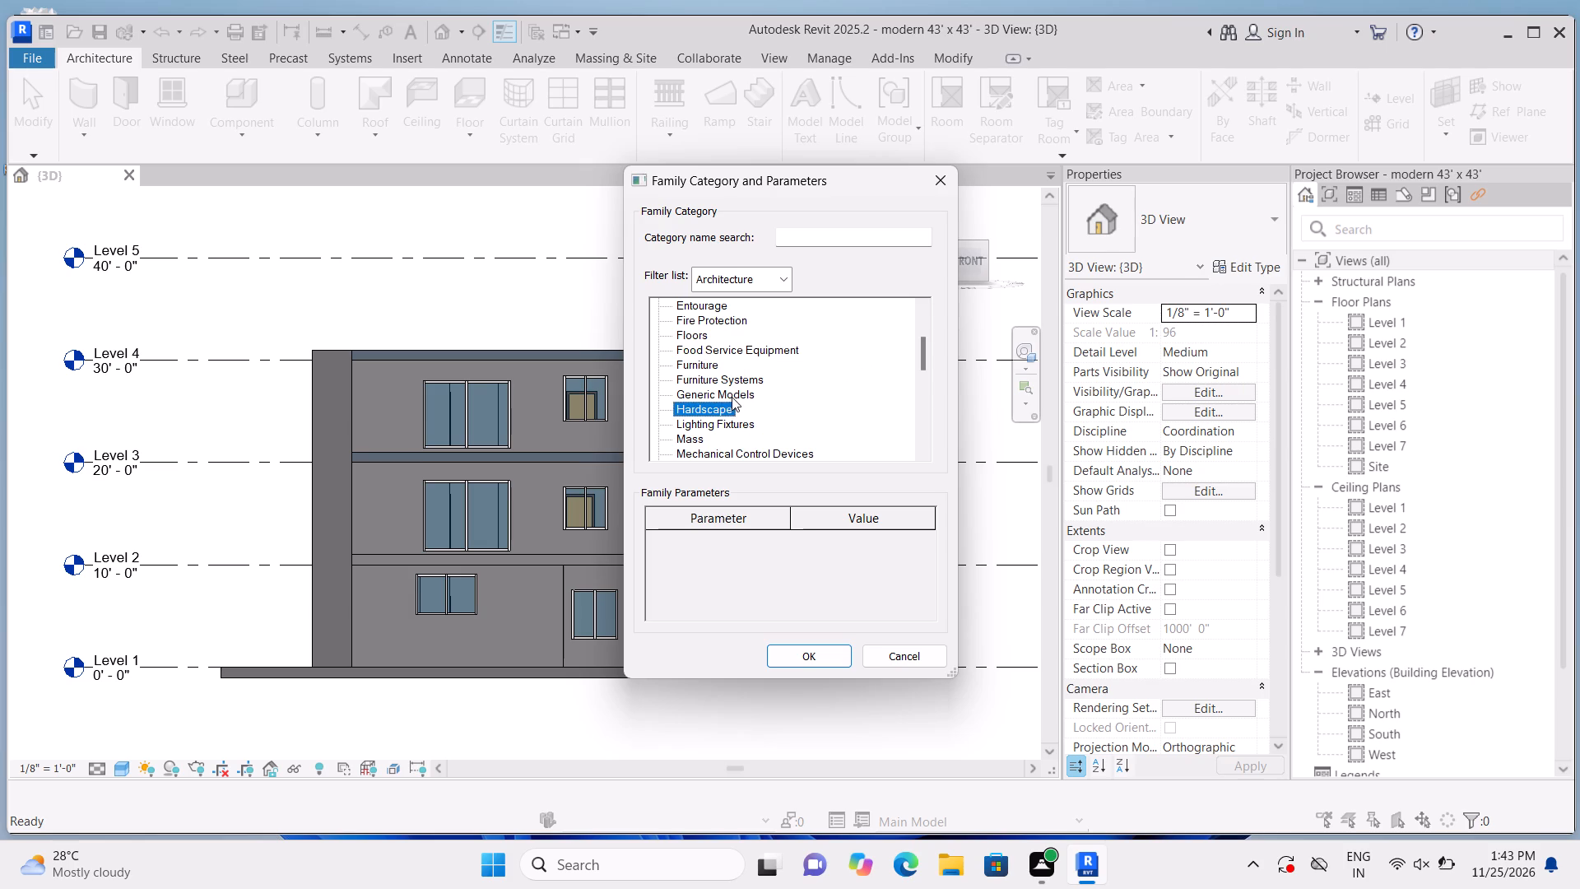
click(732, 393)
click(804, 664)
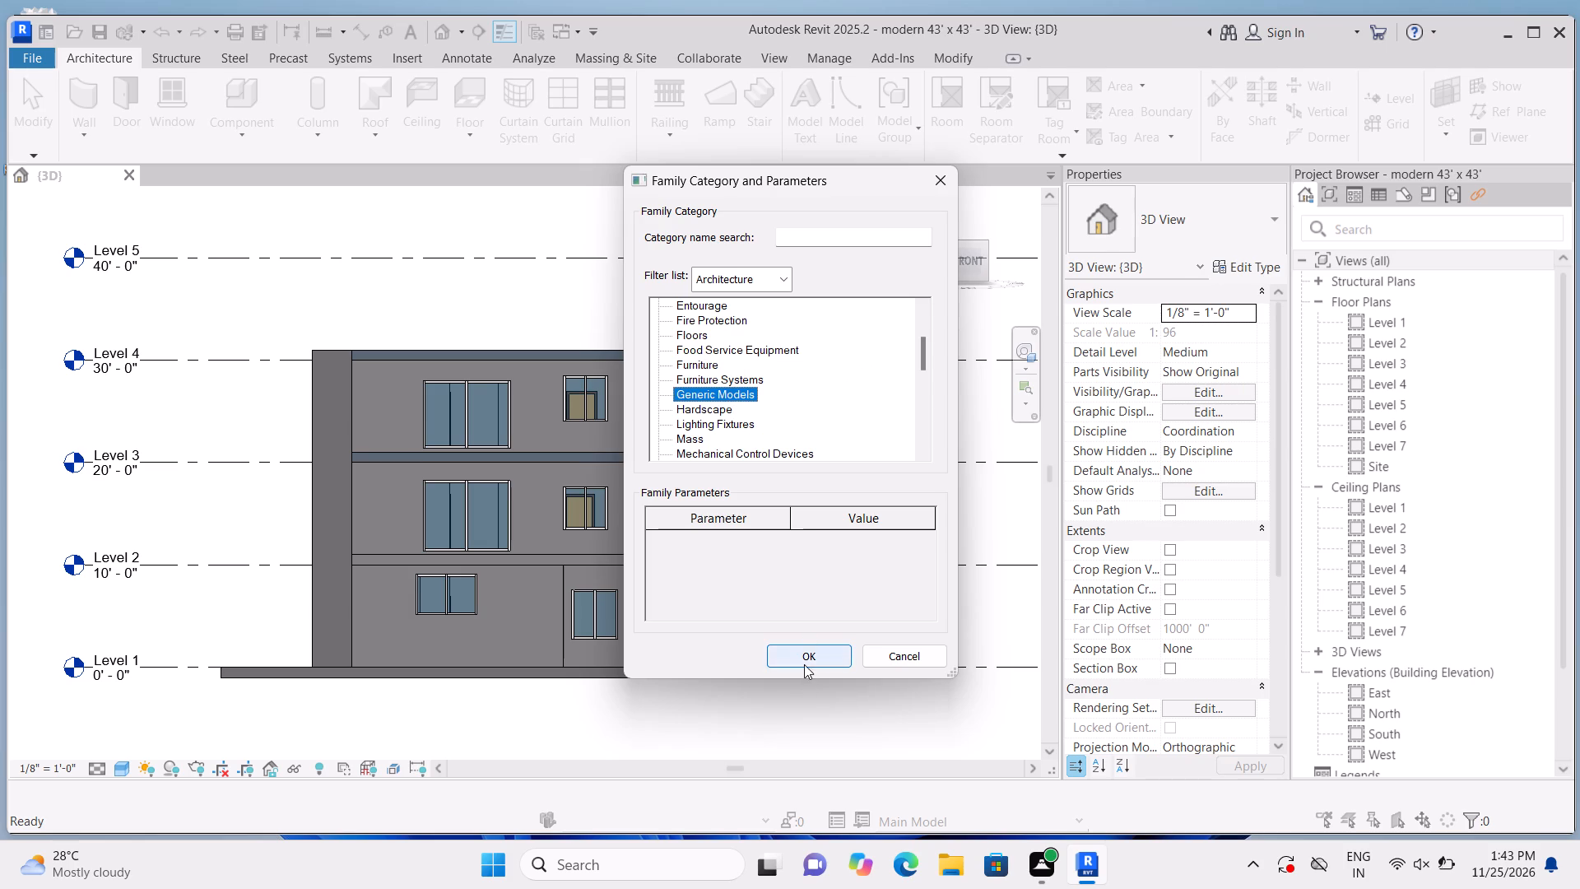
click(811, 461)
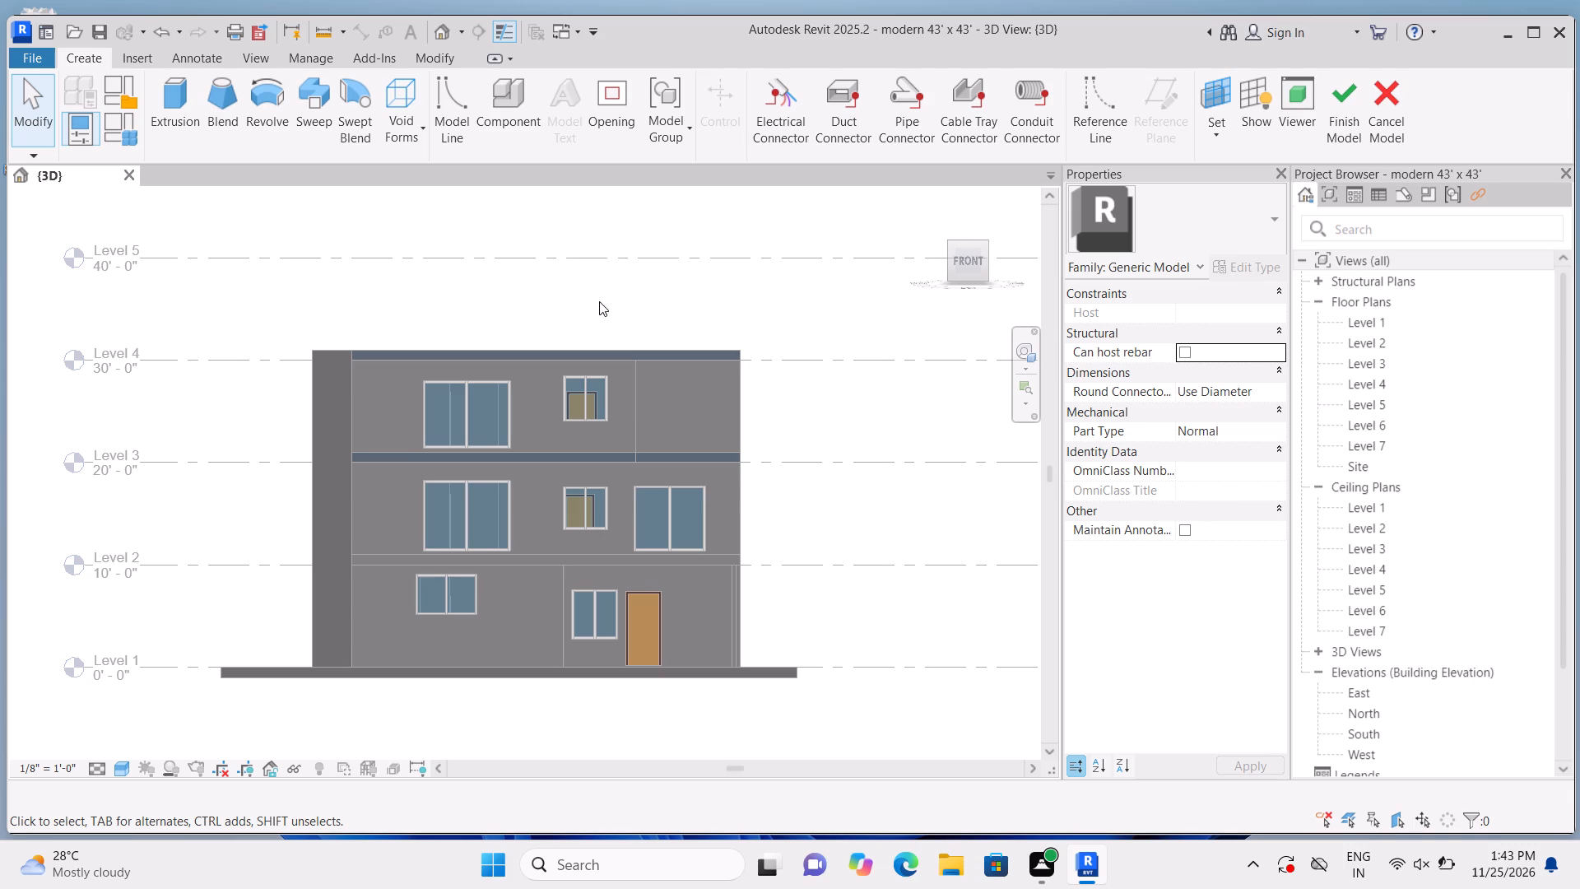
Start an Extrusion and pick the front face of the Generic - 12" roof as its work plane.
click(166, 123)
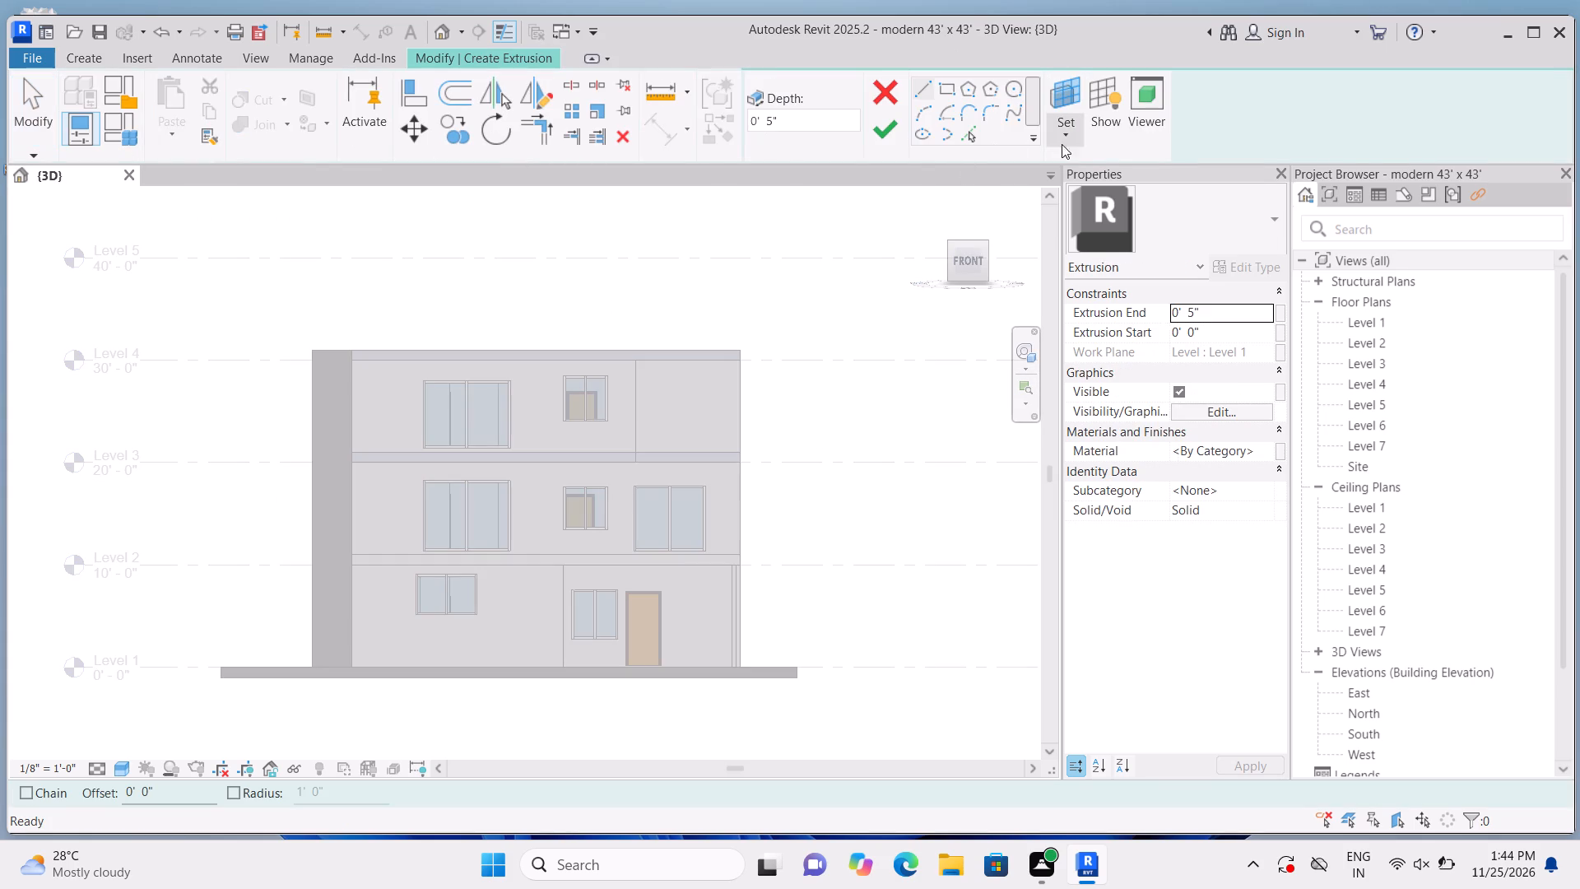
click(1070, 139)
click(1075, 216)
scroll(661, 393, up, 3)
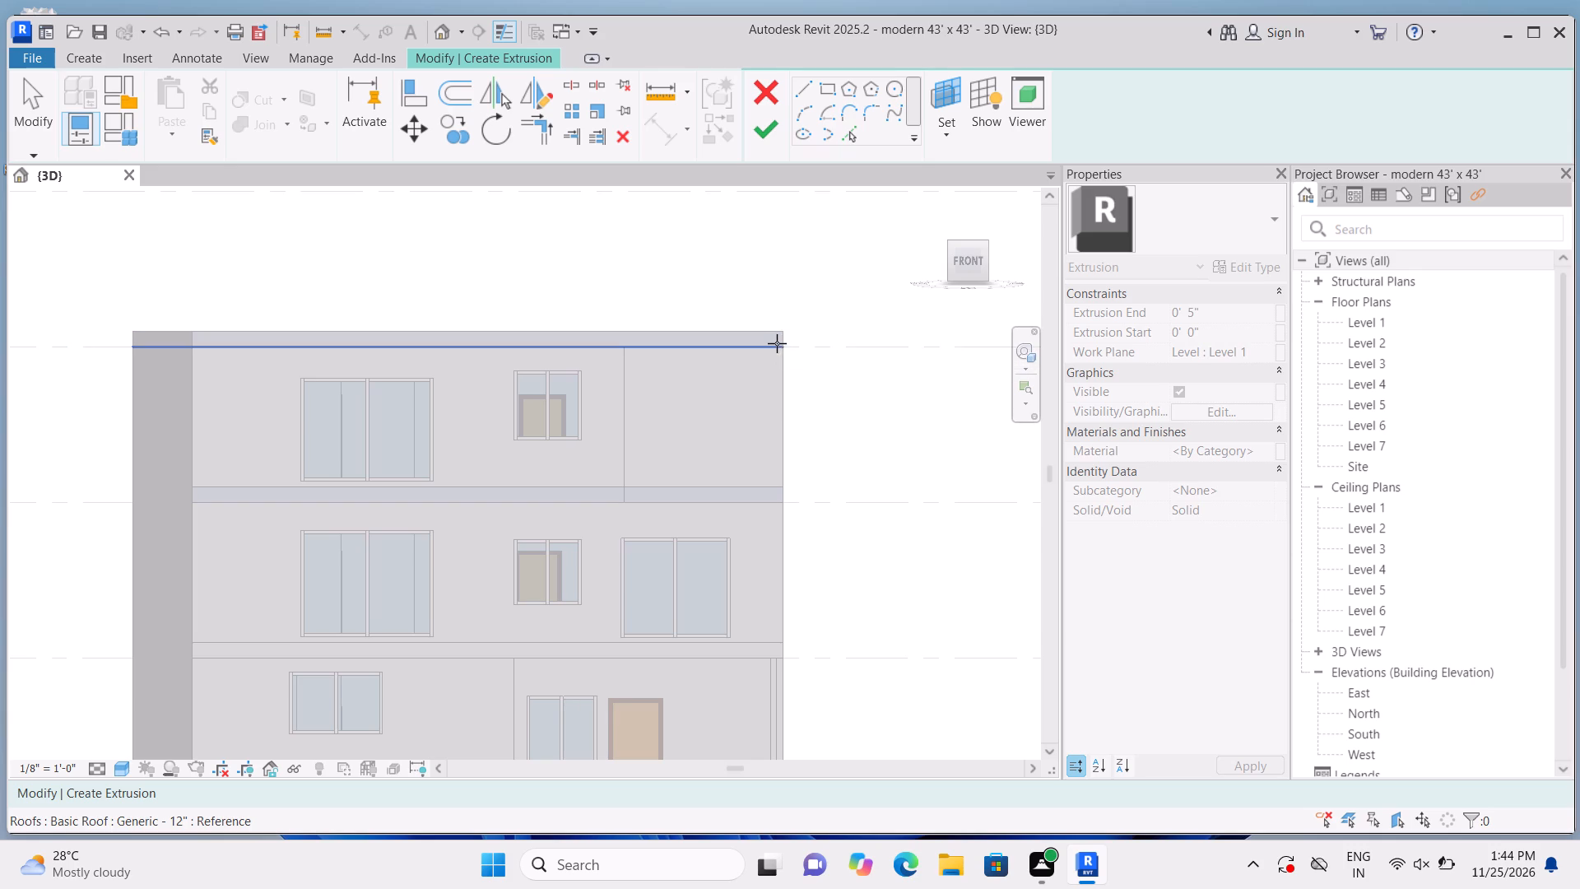
scroll(772, 363, up, 9)
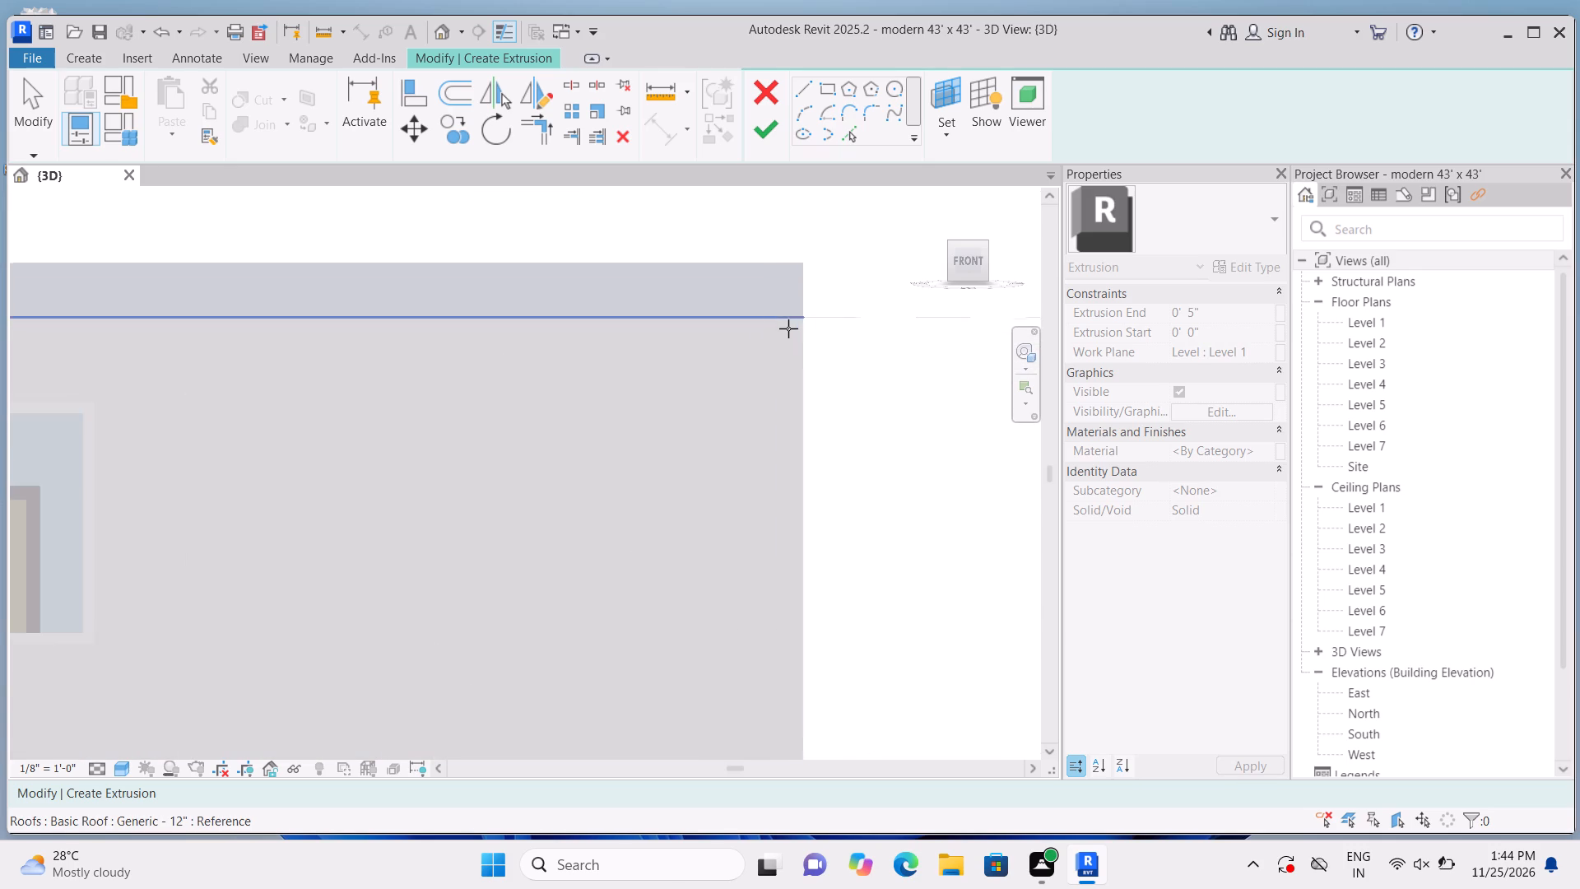
click(782, 302)
Sketch a 1'-0" high rectangle over the roof's front edge, from its east end to the vertical corner trim.
scroll(797, 294, down, 5)
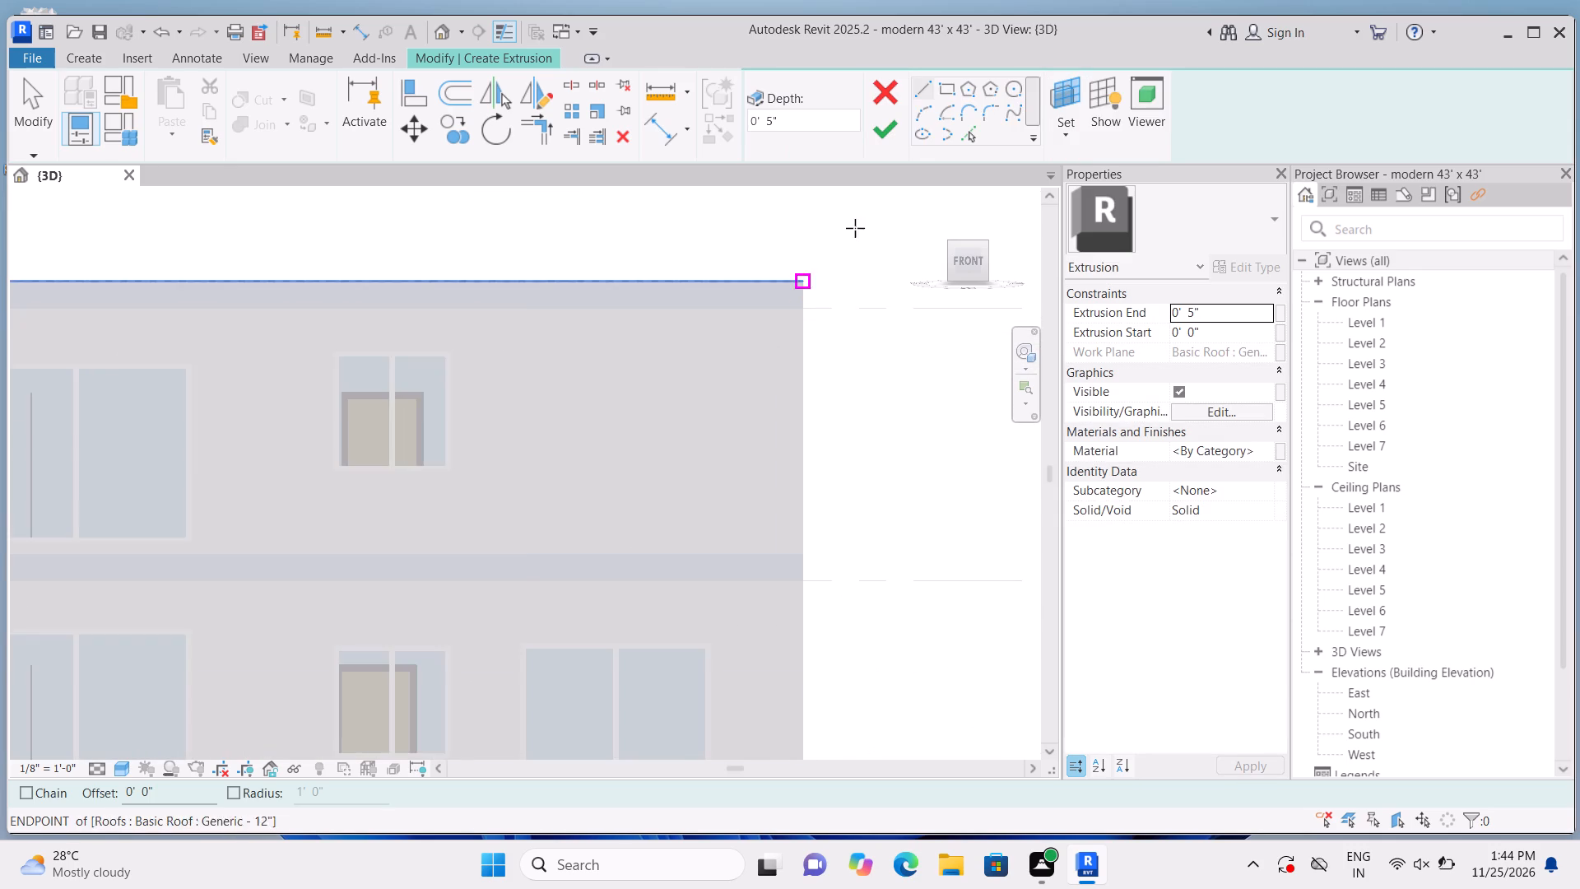
click(952, 77)
scroll(920, 204, down, 2)
scroll(857, 275, up, 4)
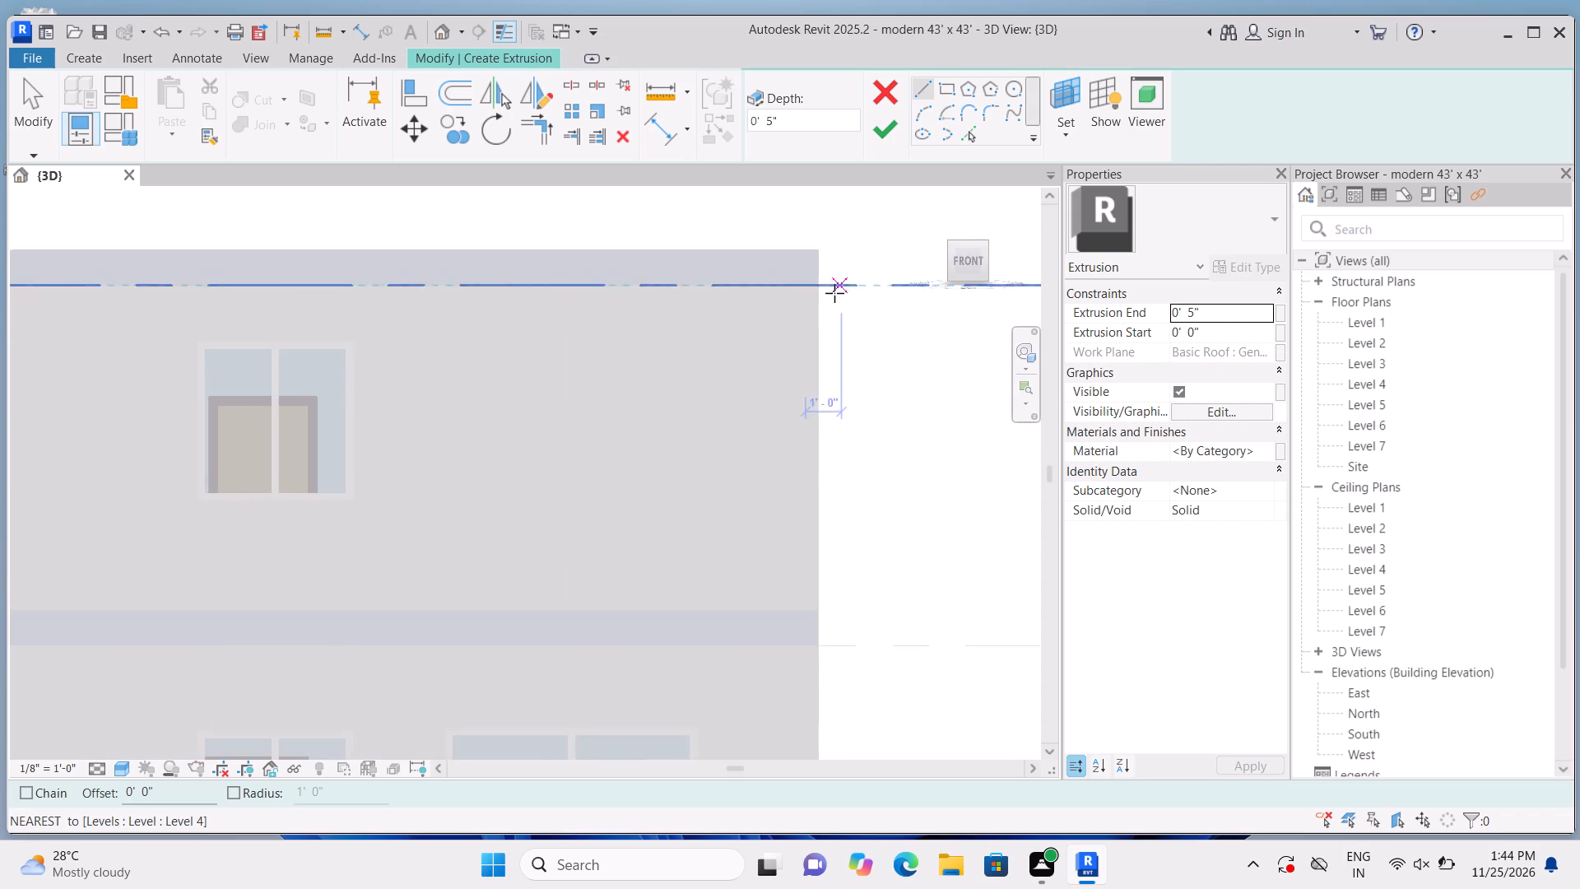
click(816, 282)
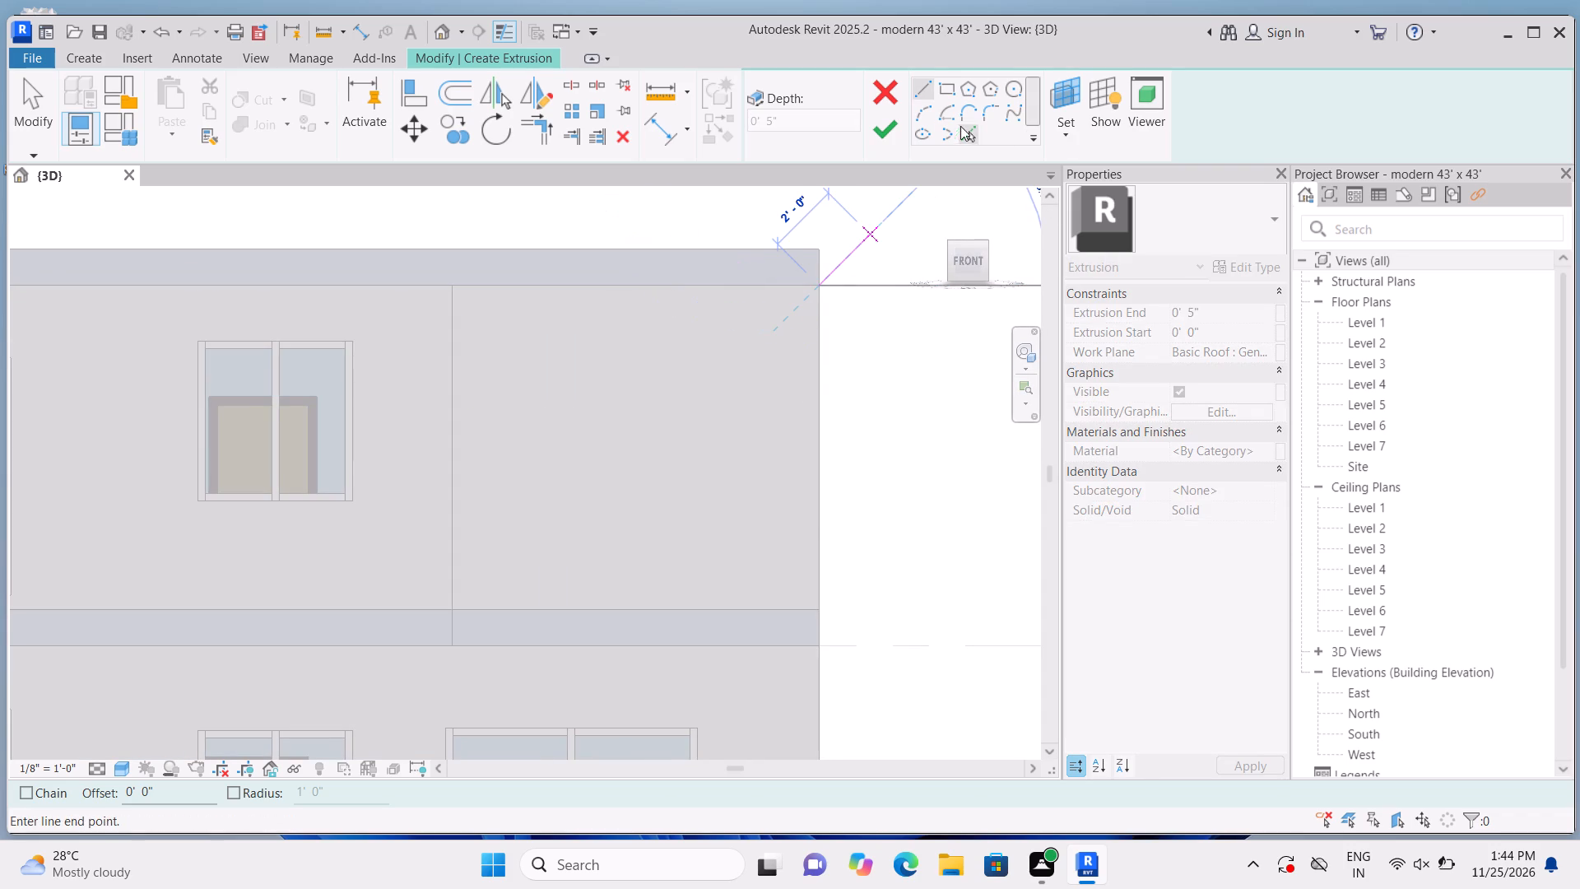
click(950, 90)
click(818, 285)
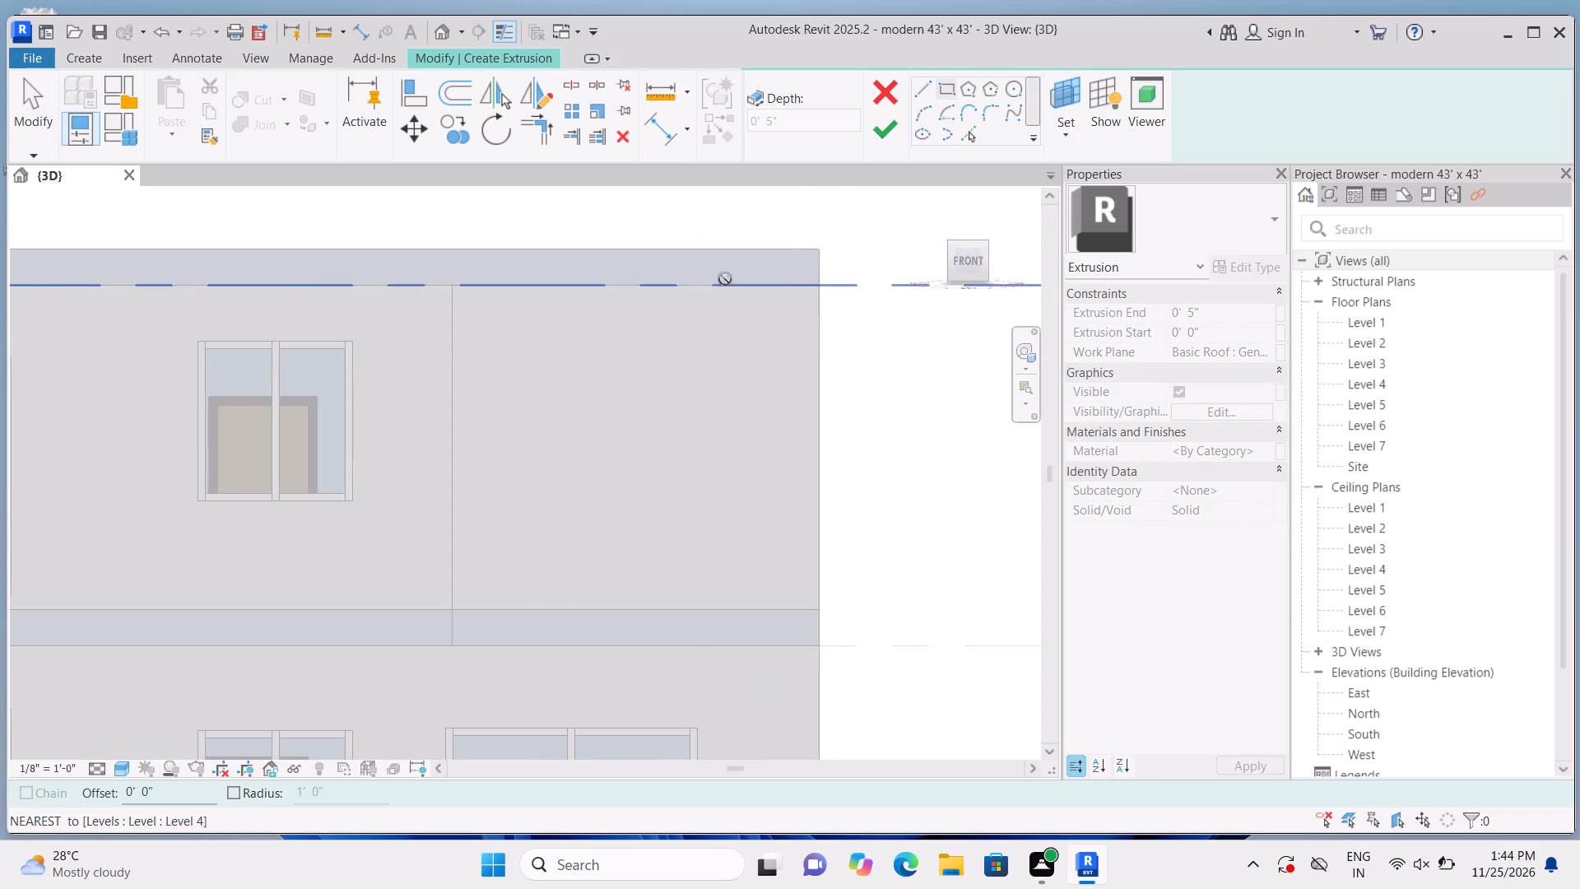
scroll(674, 264, down, 6)
scroll(272, 240, up, 1)
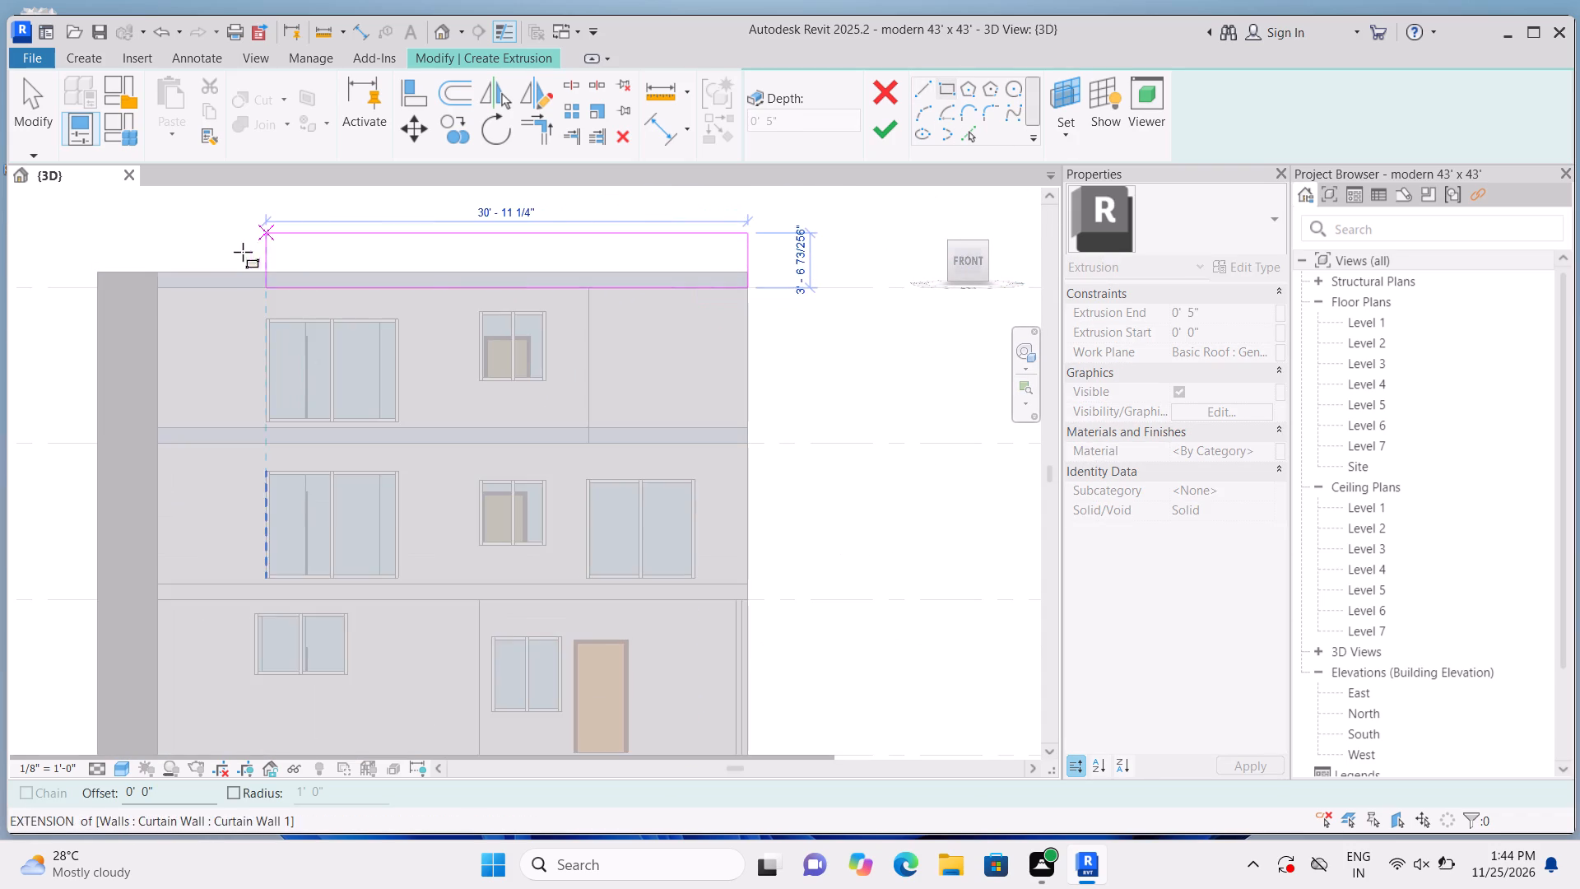
scroll(222, 249, up, 4)
scroll(123, 307, up, 6)
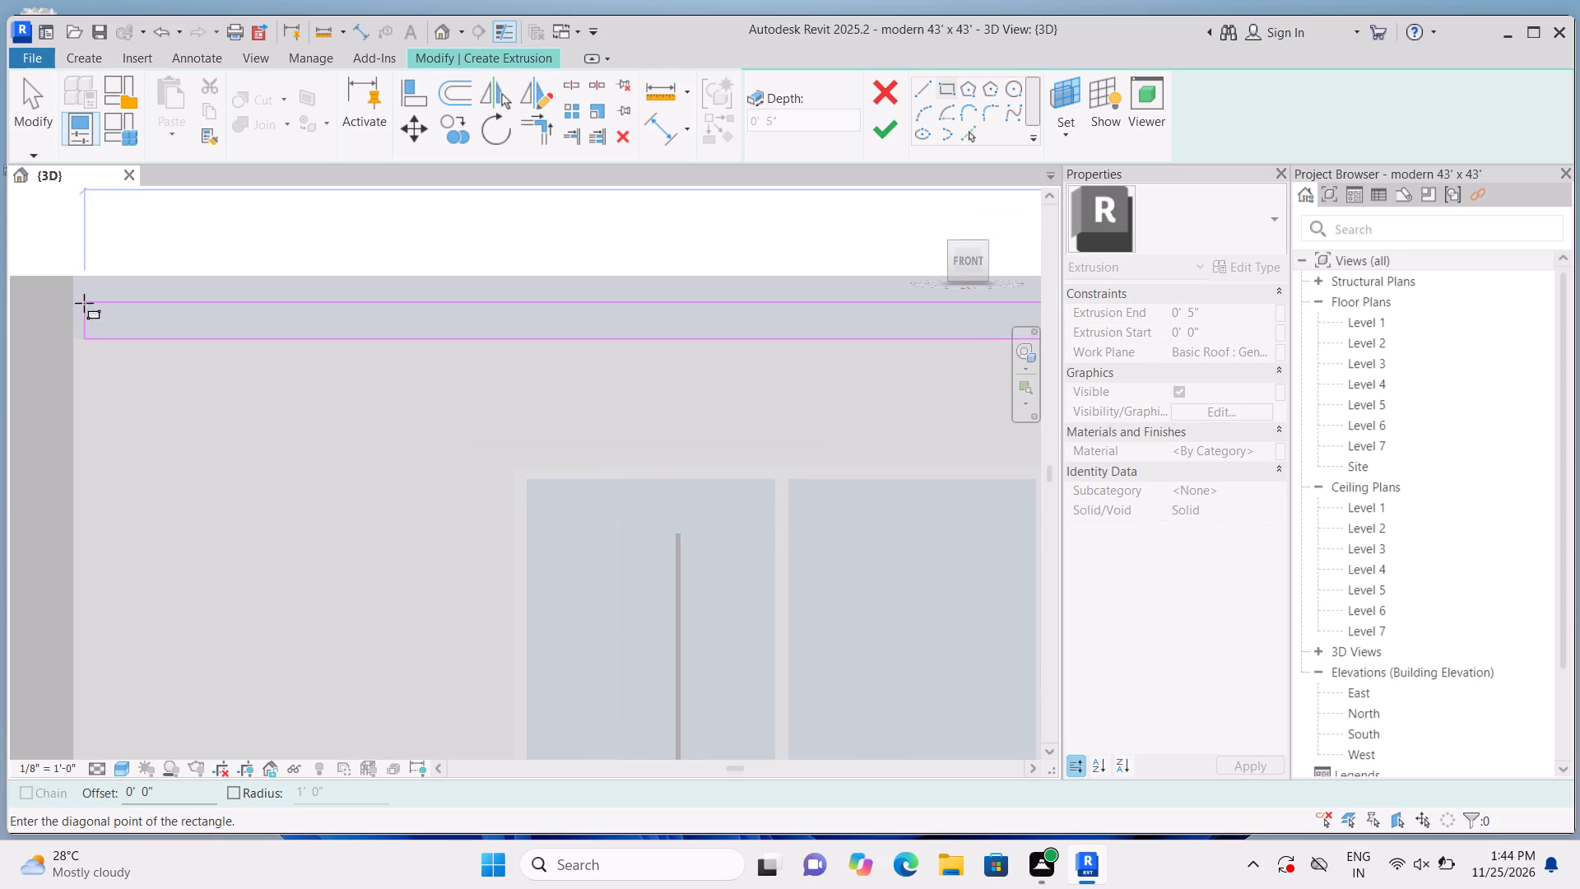
scroll(84, 303, up, 1)
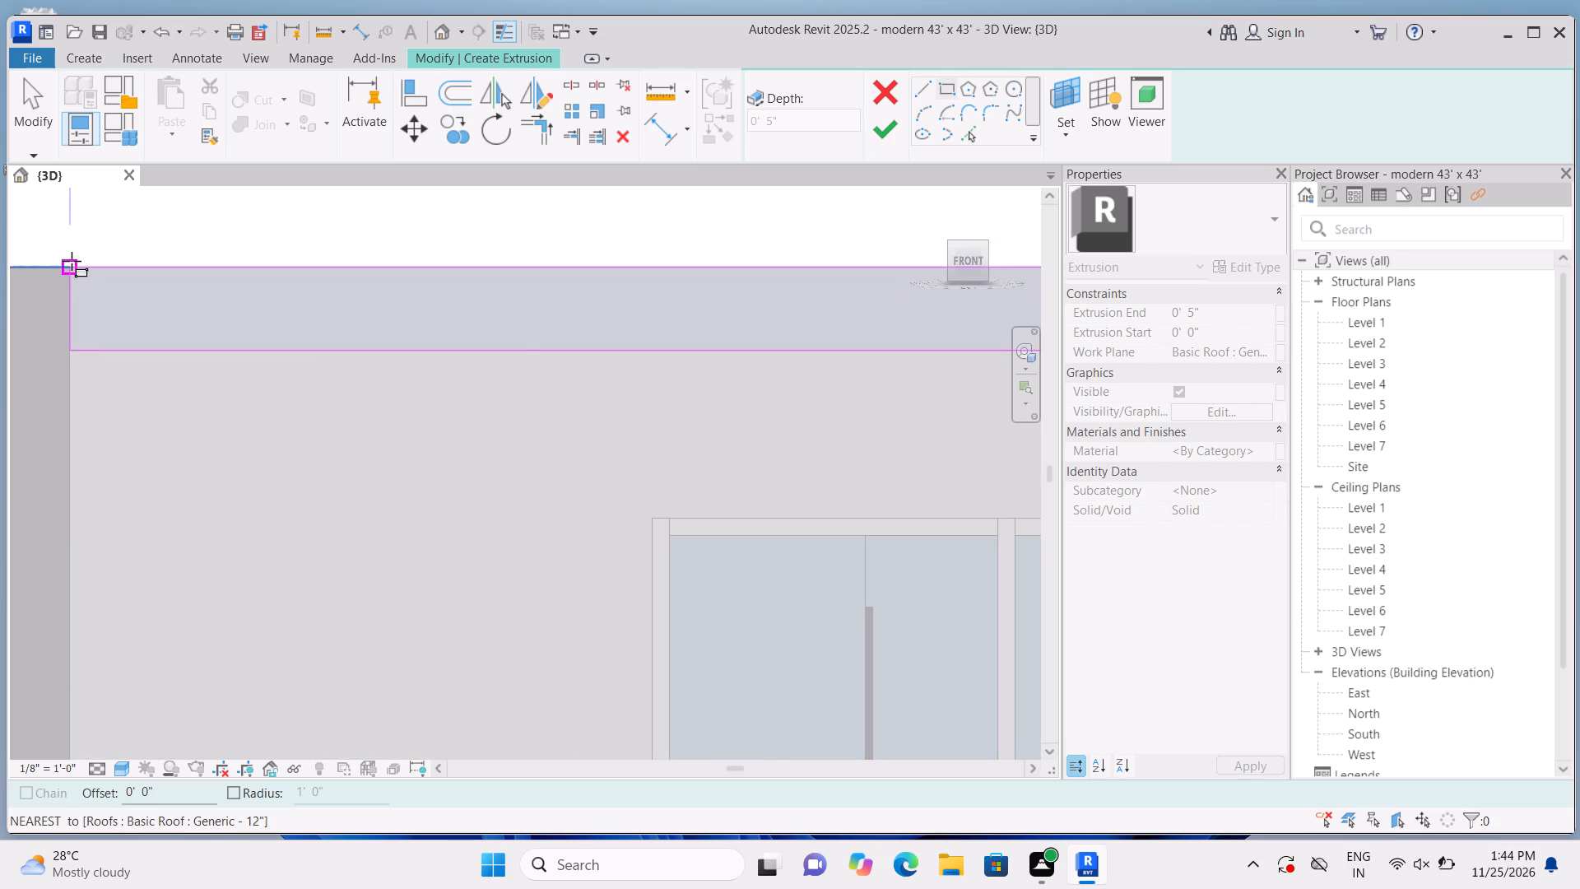
click(71, 261)
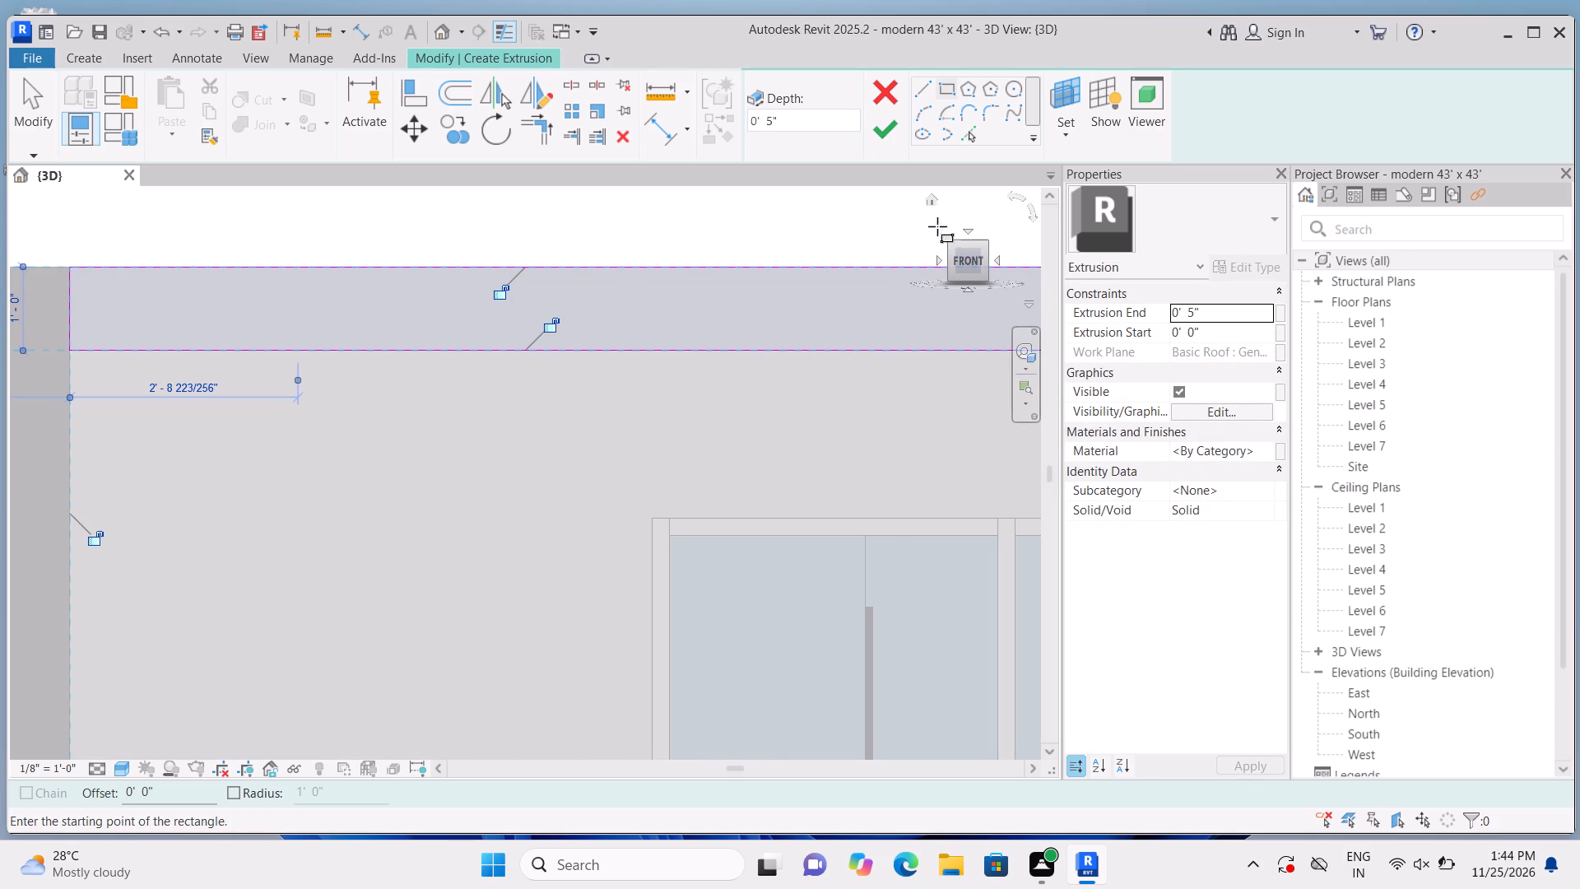
Set the extrusion end to 1'-0" and finish the roof-edge band extrusion.
click(1232, 309)
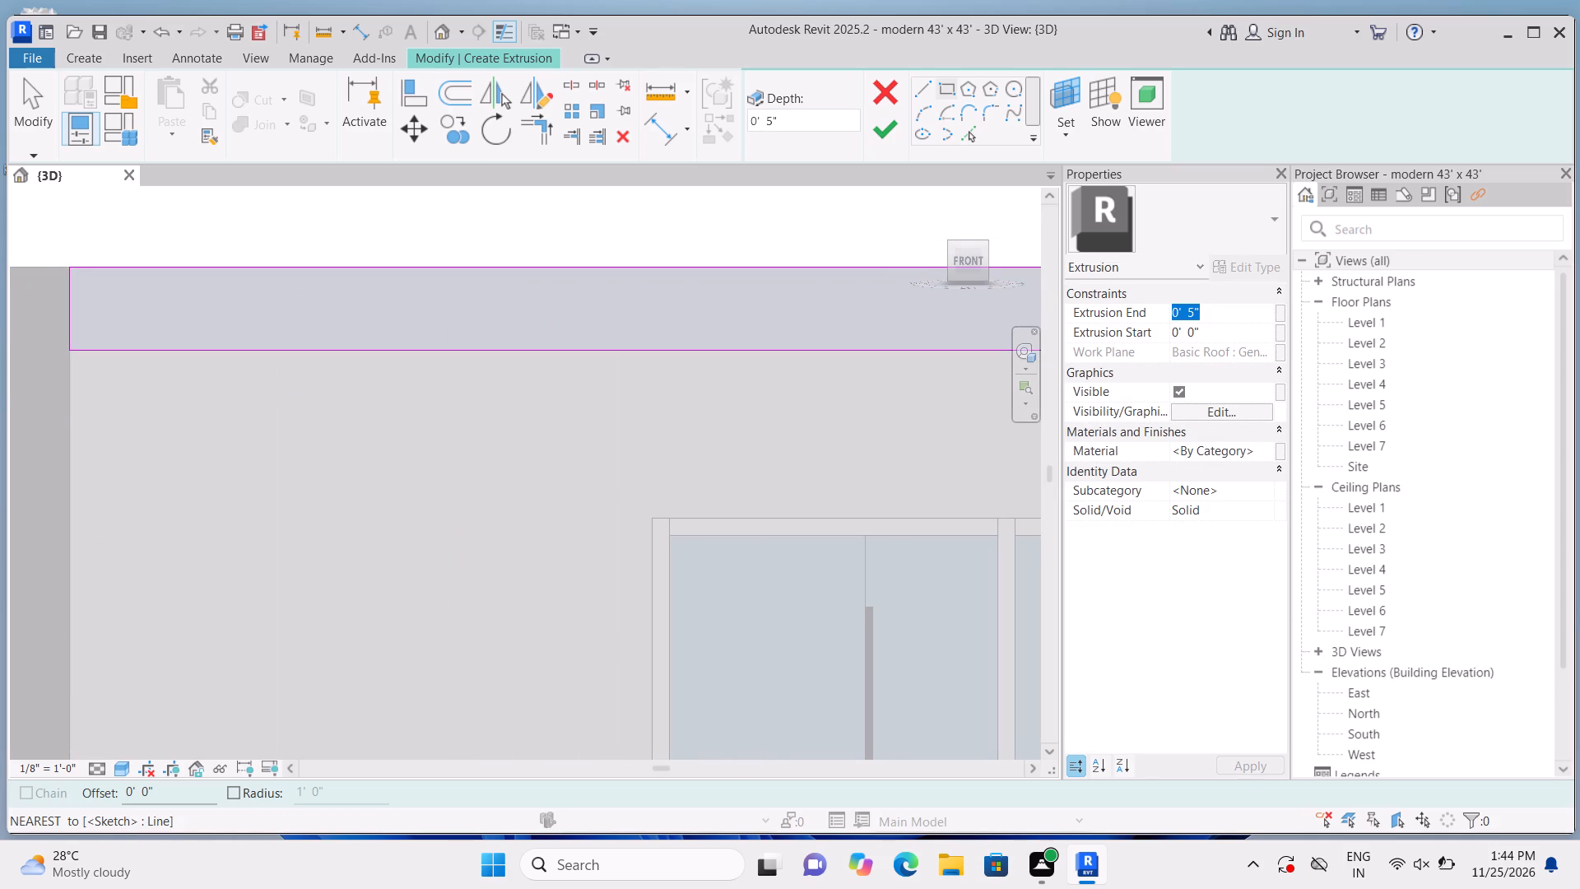
key(BackSpace)
text(1')
key(Return)
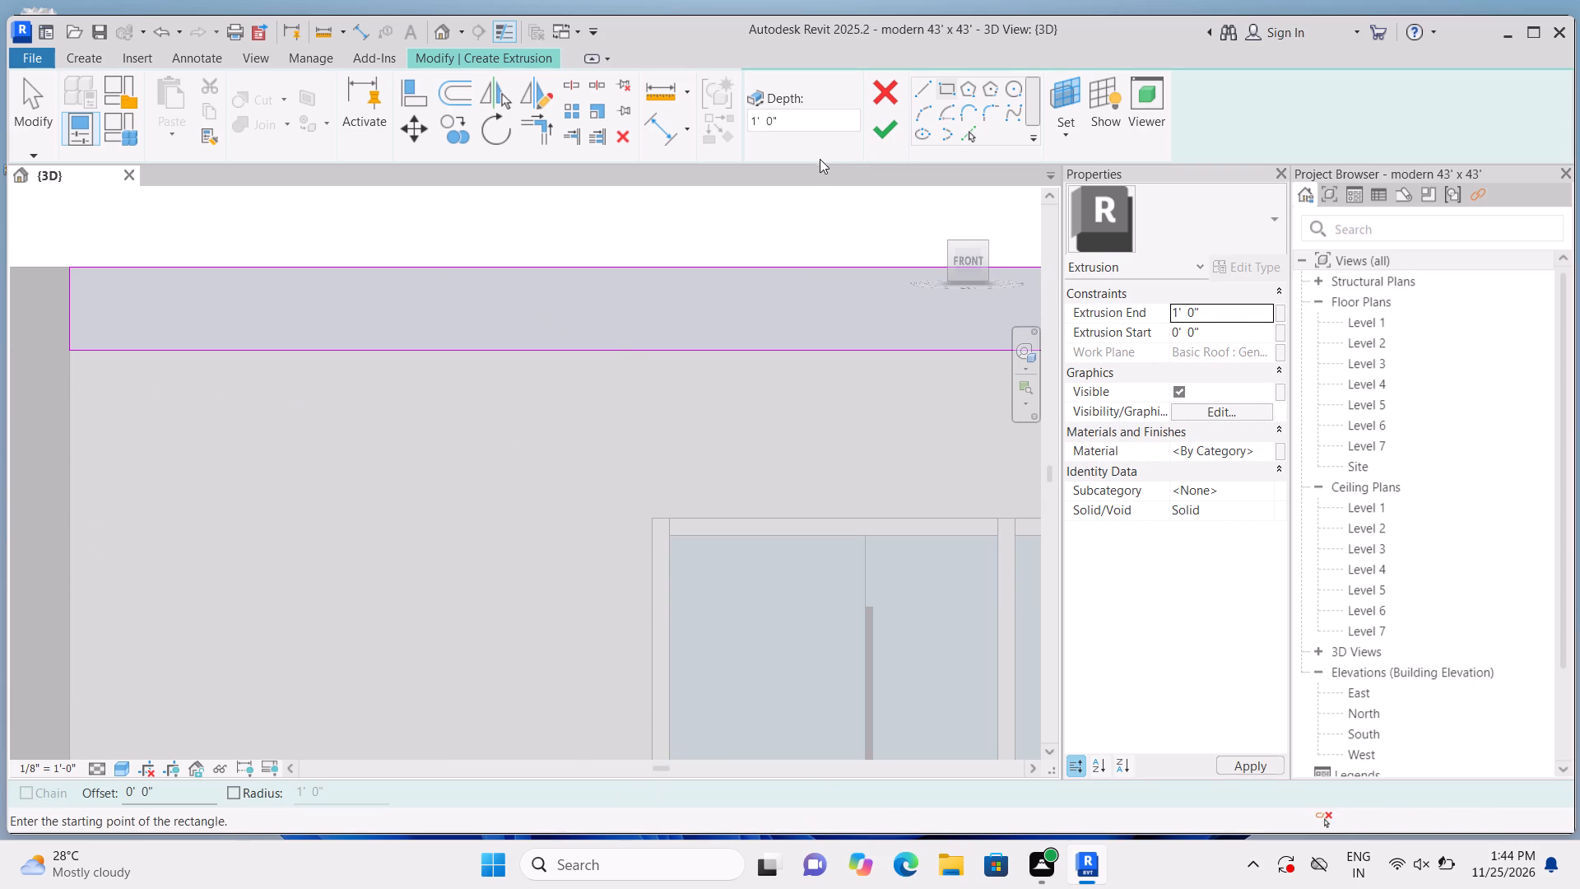
click(890, 139)
scroll(686, 310, down, 9)
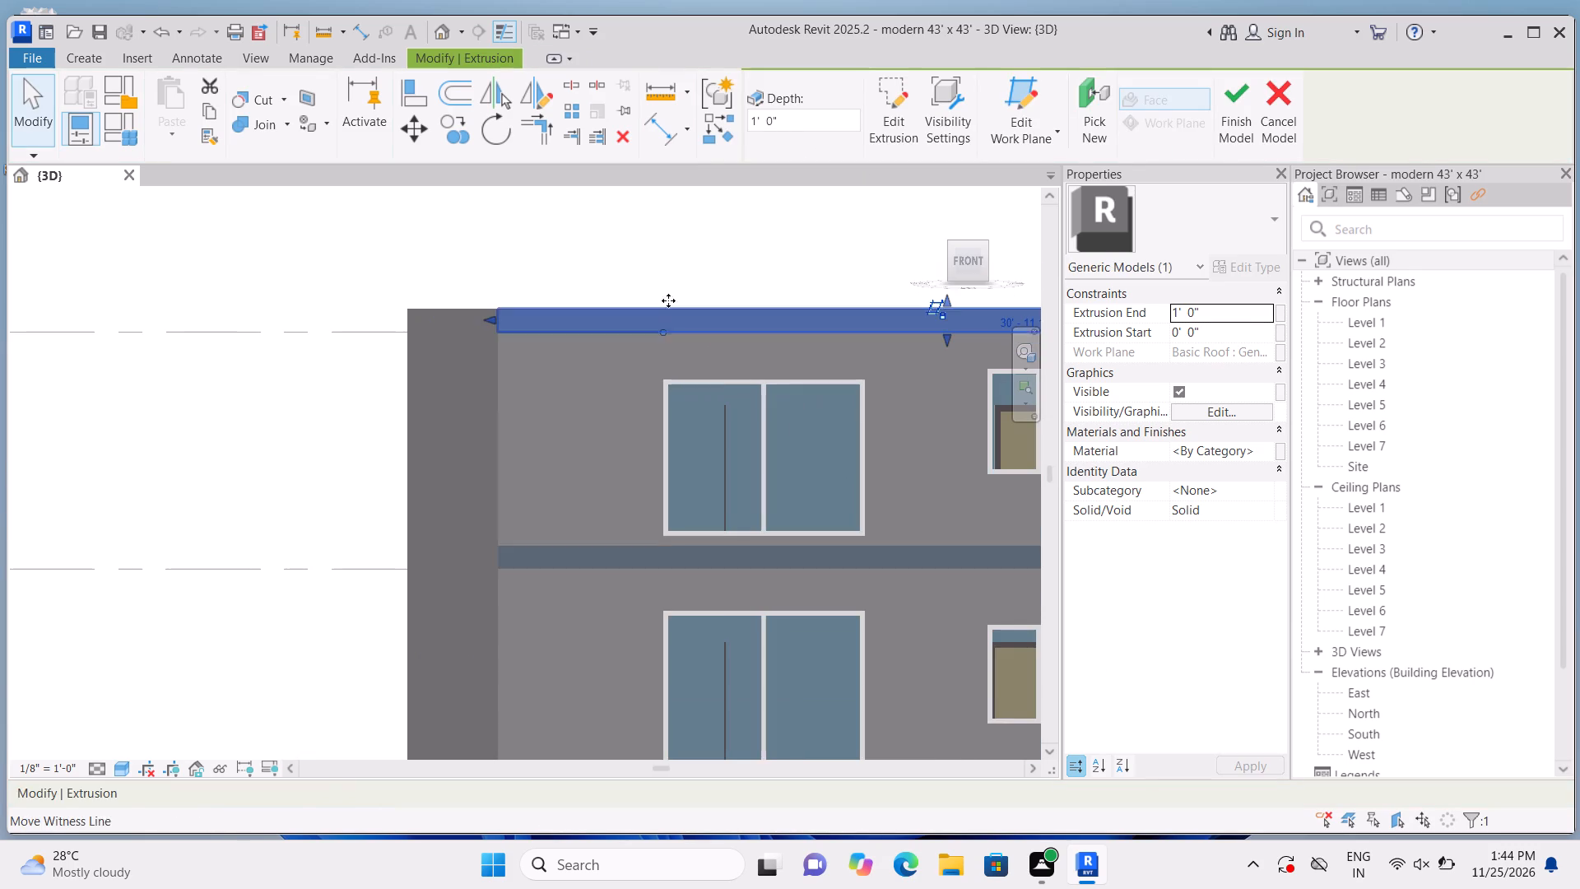
click(666, 269)
Examine the whole front facade with the new roof-edge band from Level 1 up to the roof.
middle_drag(687, 272, 401, 268)
scroll(404, 259, down, 2)
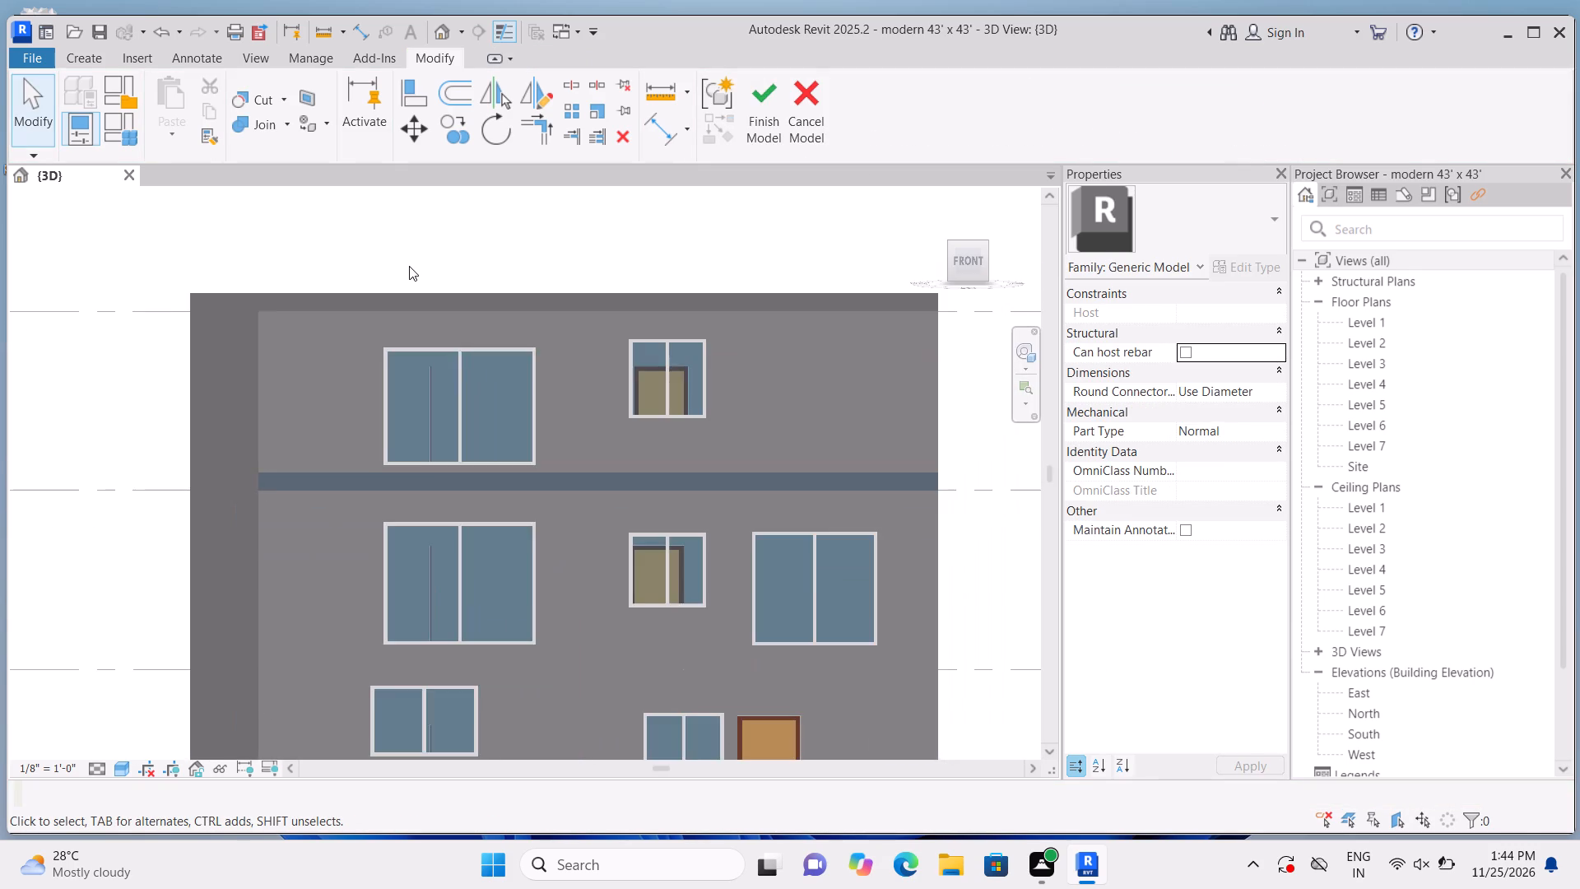
scroll(410, 264, down, 1)
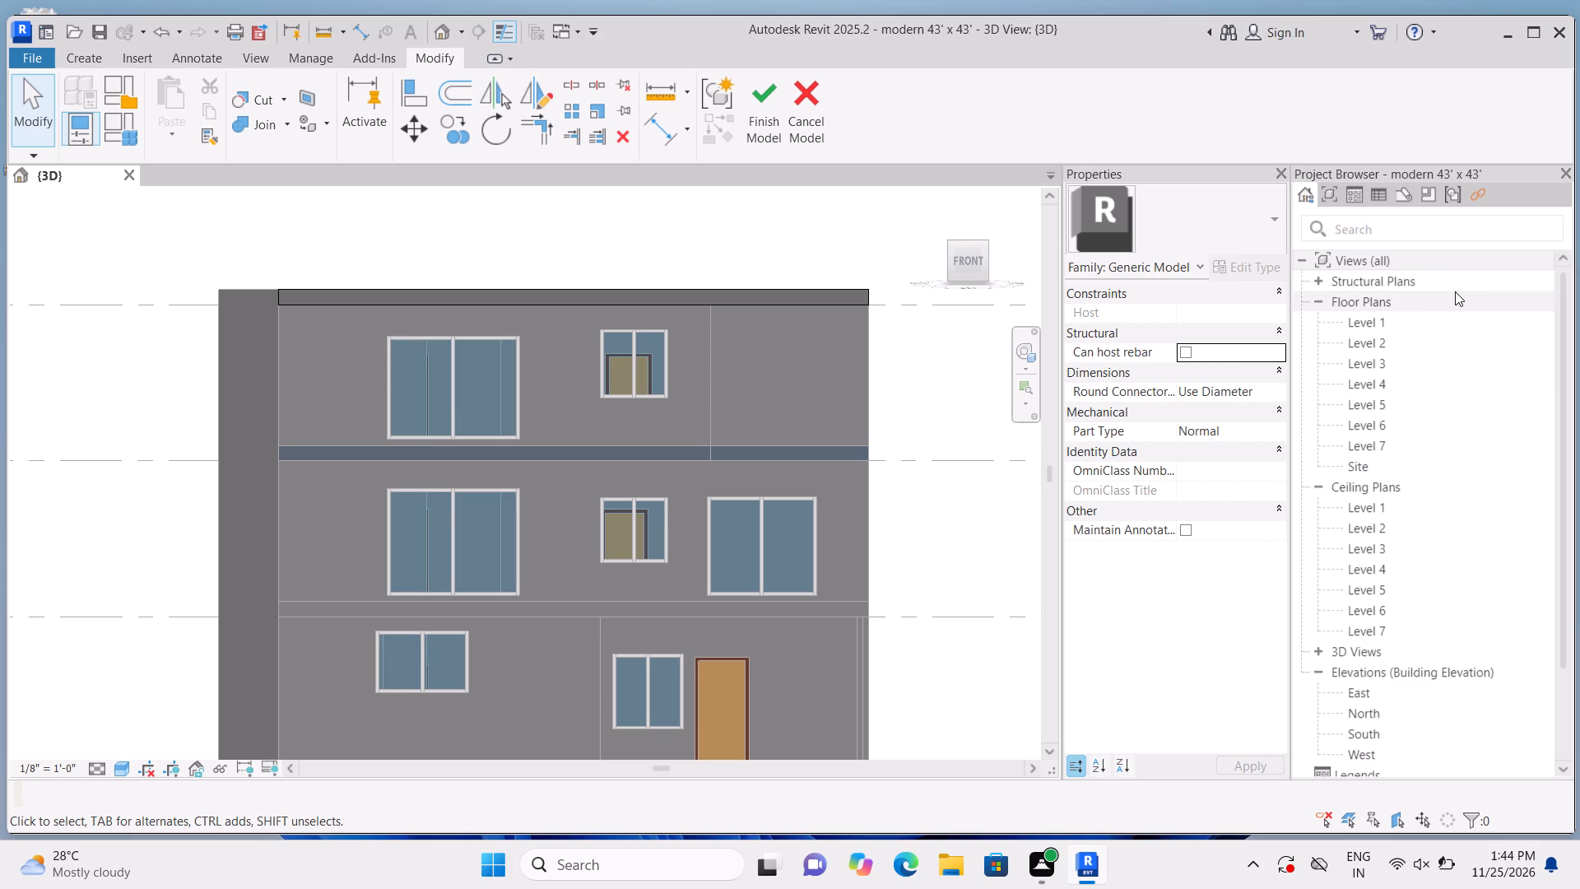
scroll(953, 402, down, 1)
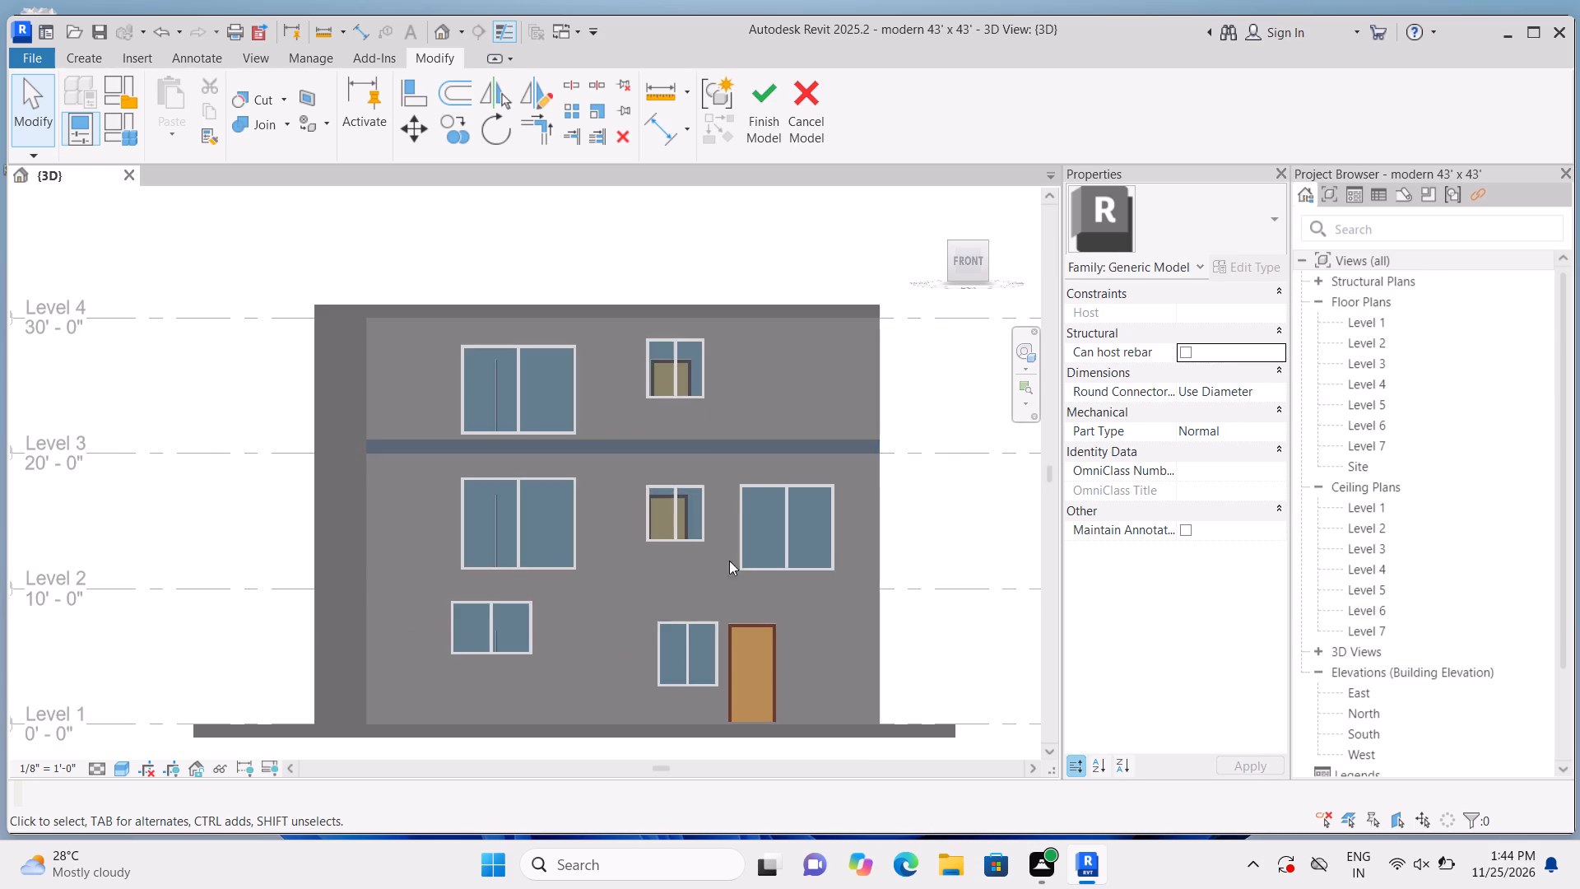
scroll(723, 512, down, 2)
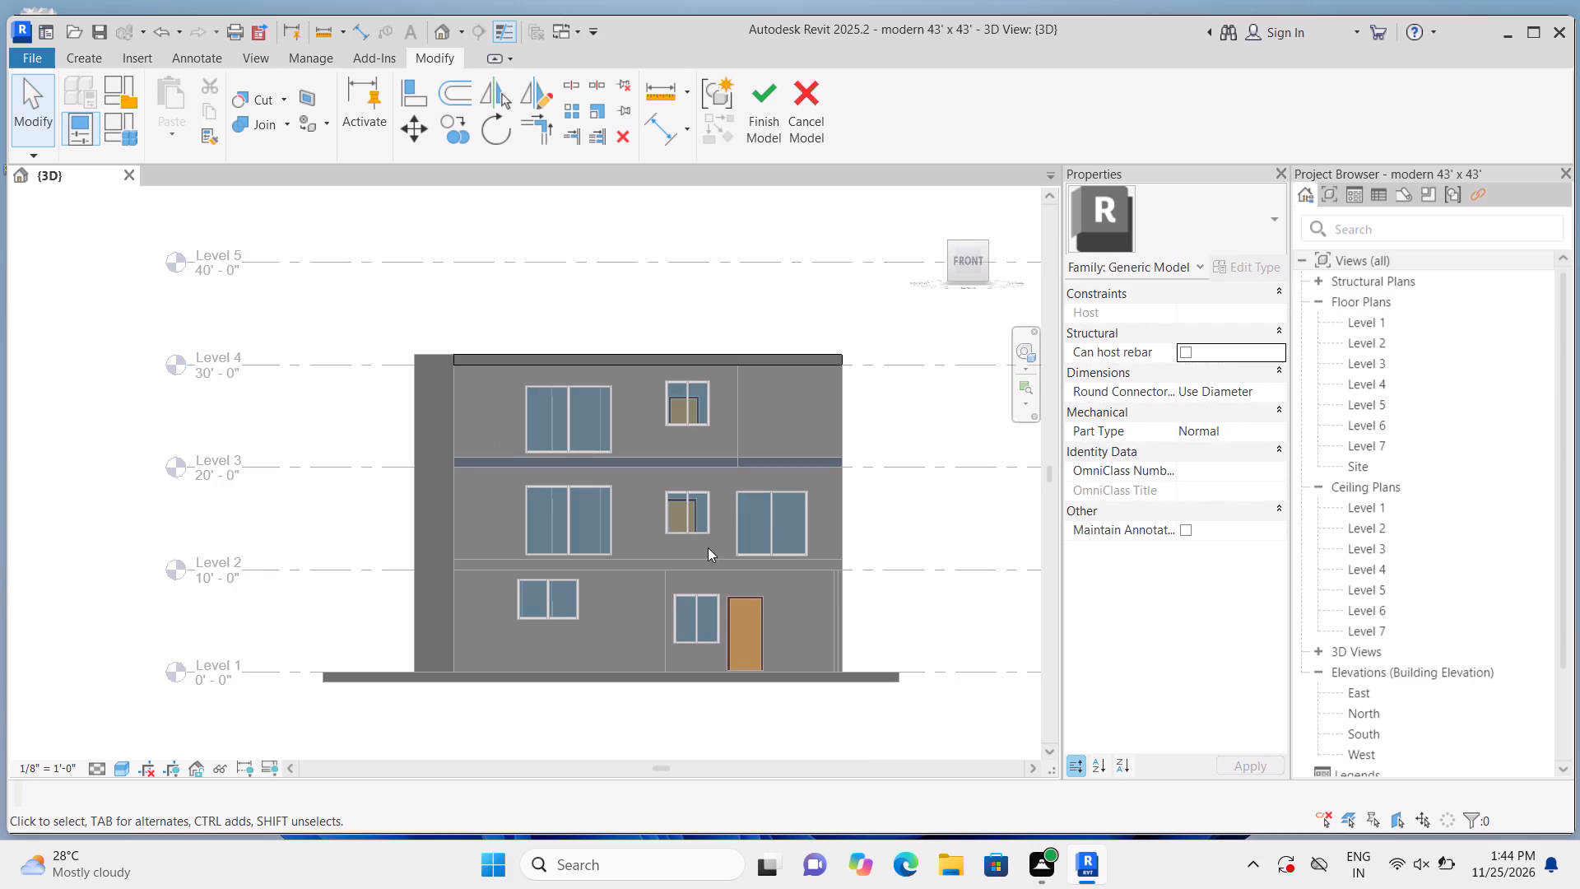
middle_drag(704, 548, 695, 549)
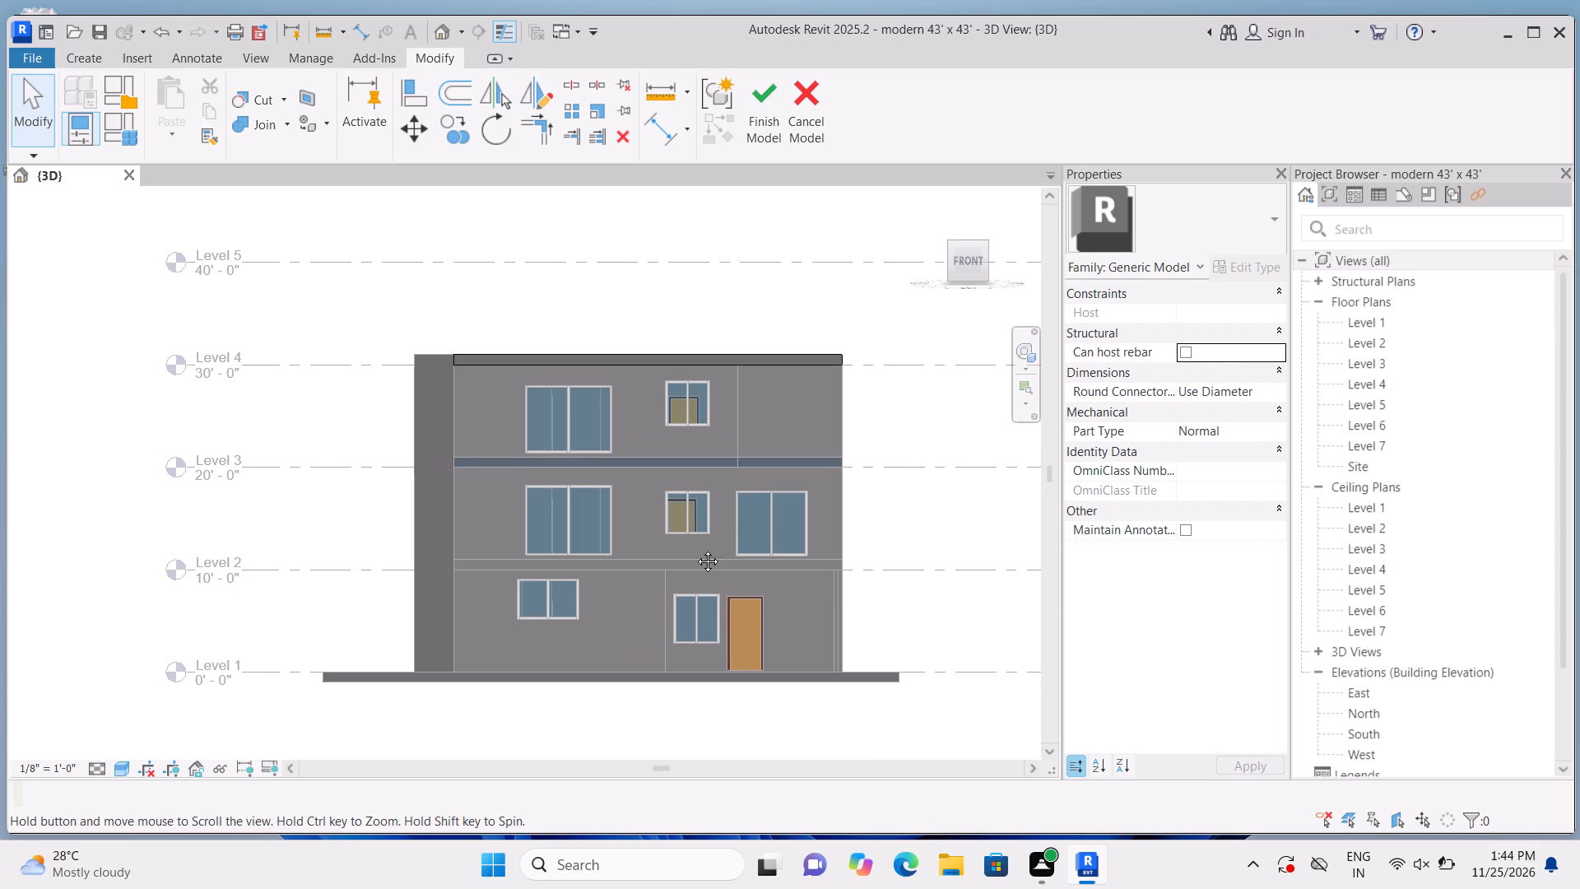
middle_drag(695, 549, 624, 560)
scroll(411, 468, up, 2)
middle_drag(423, 463, 441, 363)
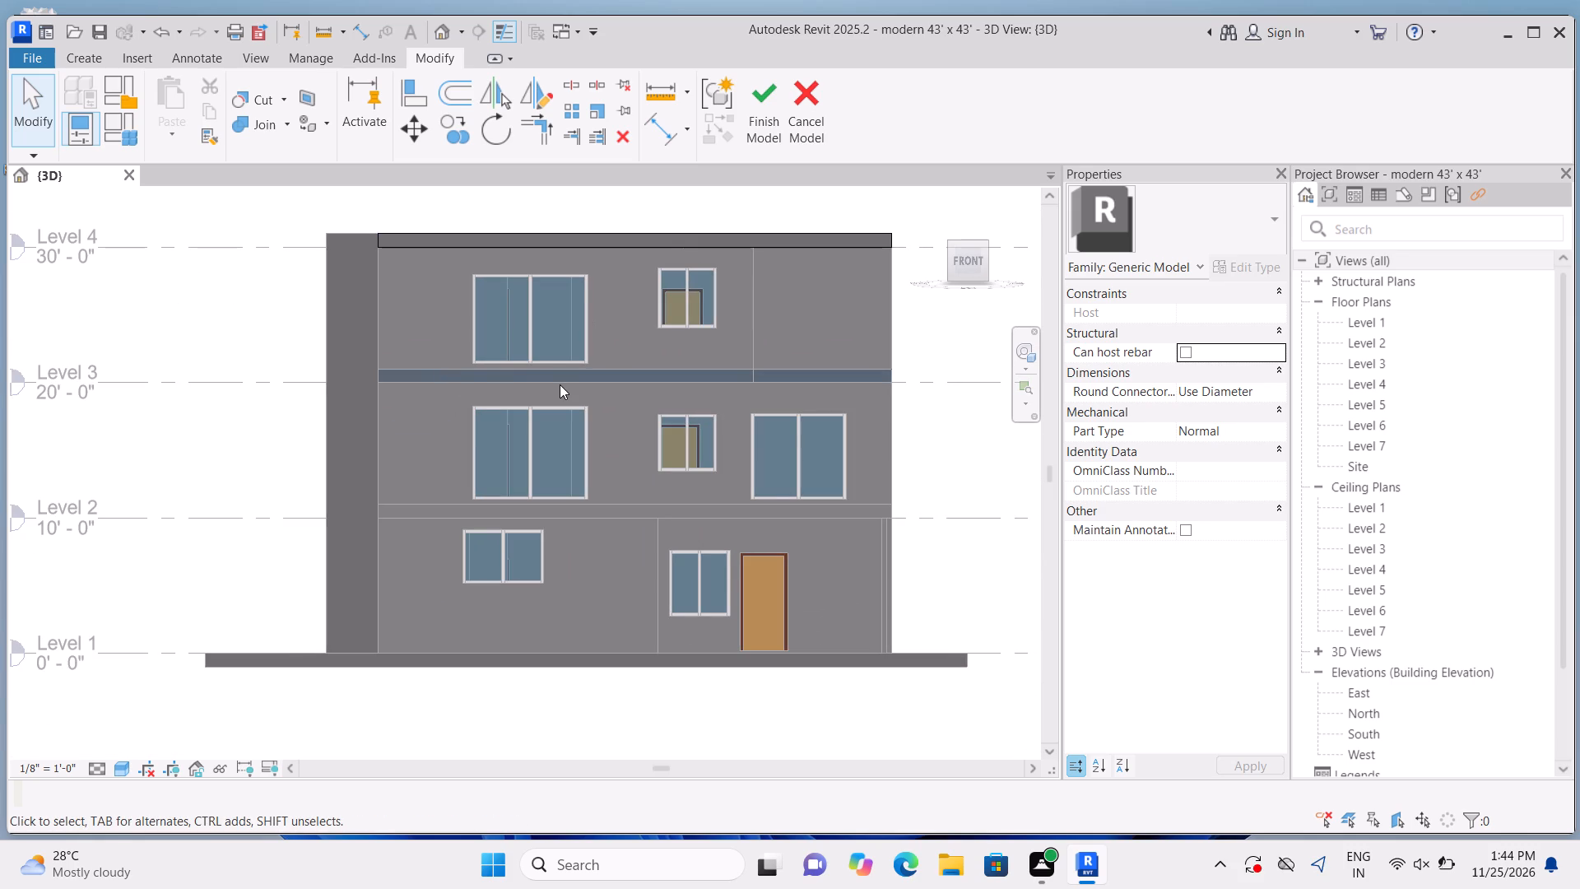
Stretch the roof-edge band's lower edge down to slightly below the Level 4 line.
click(644, 240)
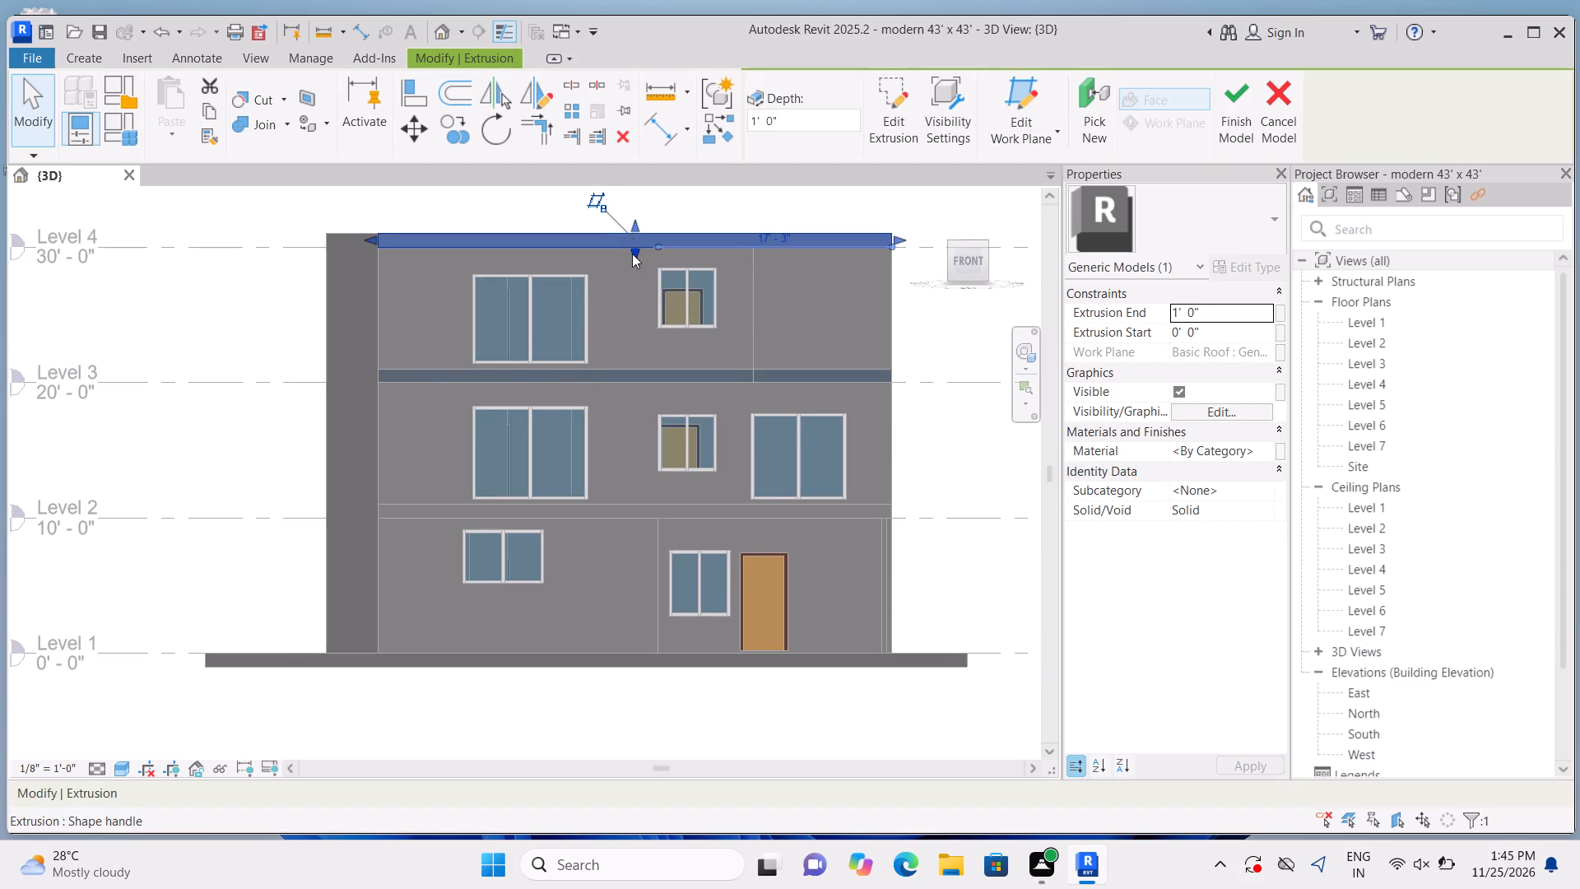
drag(632, 248, 630, 257)
scroll(631, 257, up, 5)
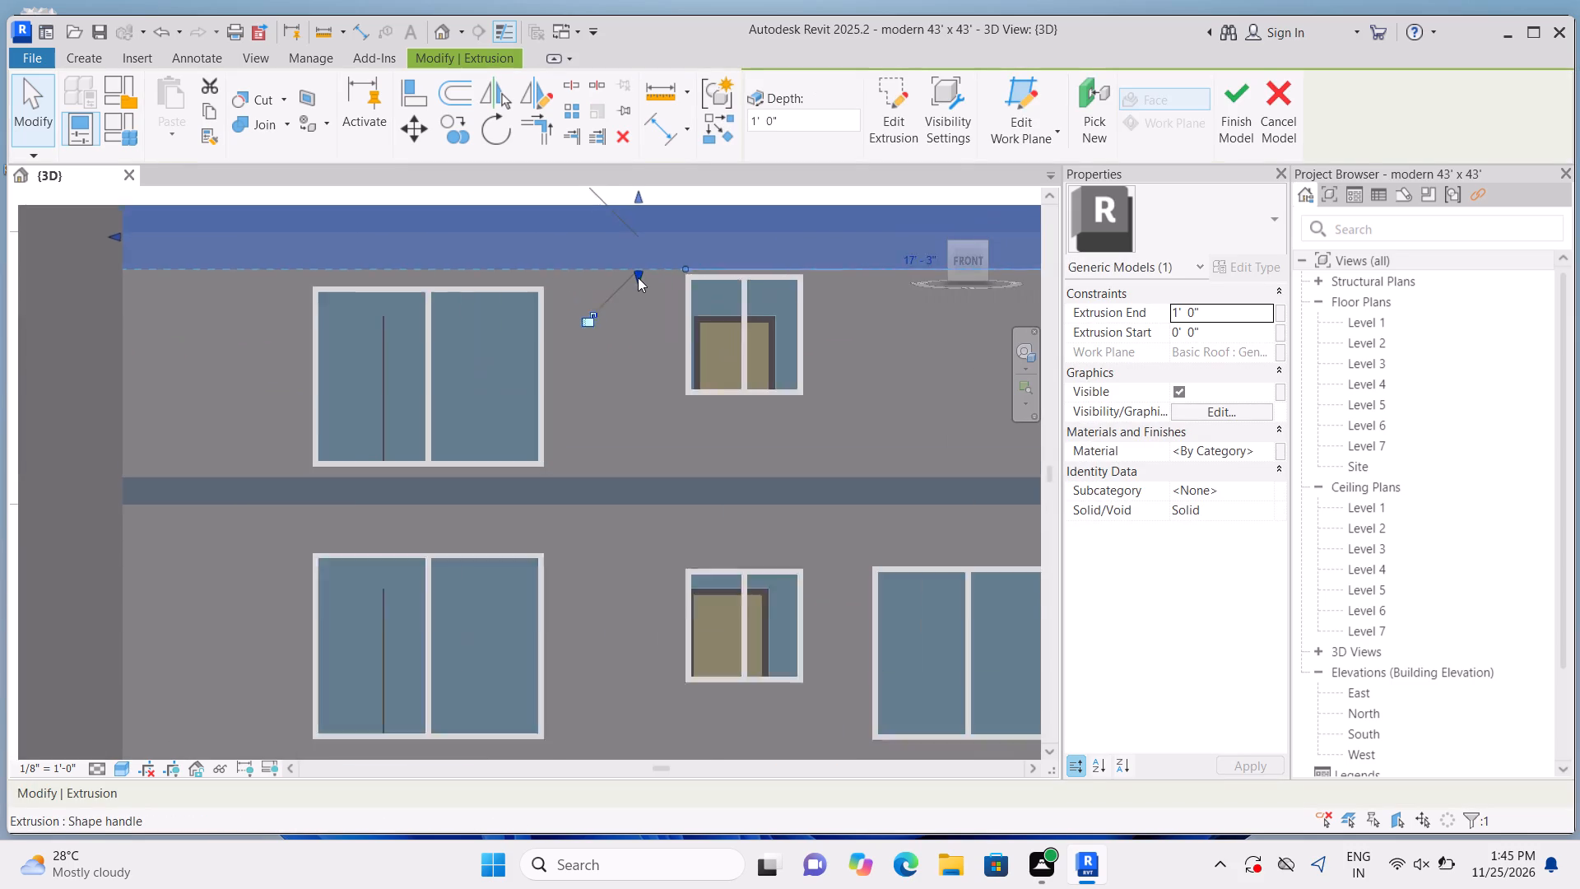
scroll(638, 277, up, 2)
drag(636, 272, 644, 238)
scroll(643, 248, down, 3)
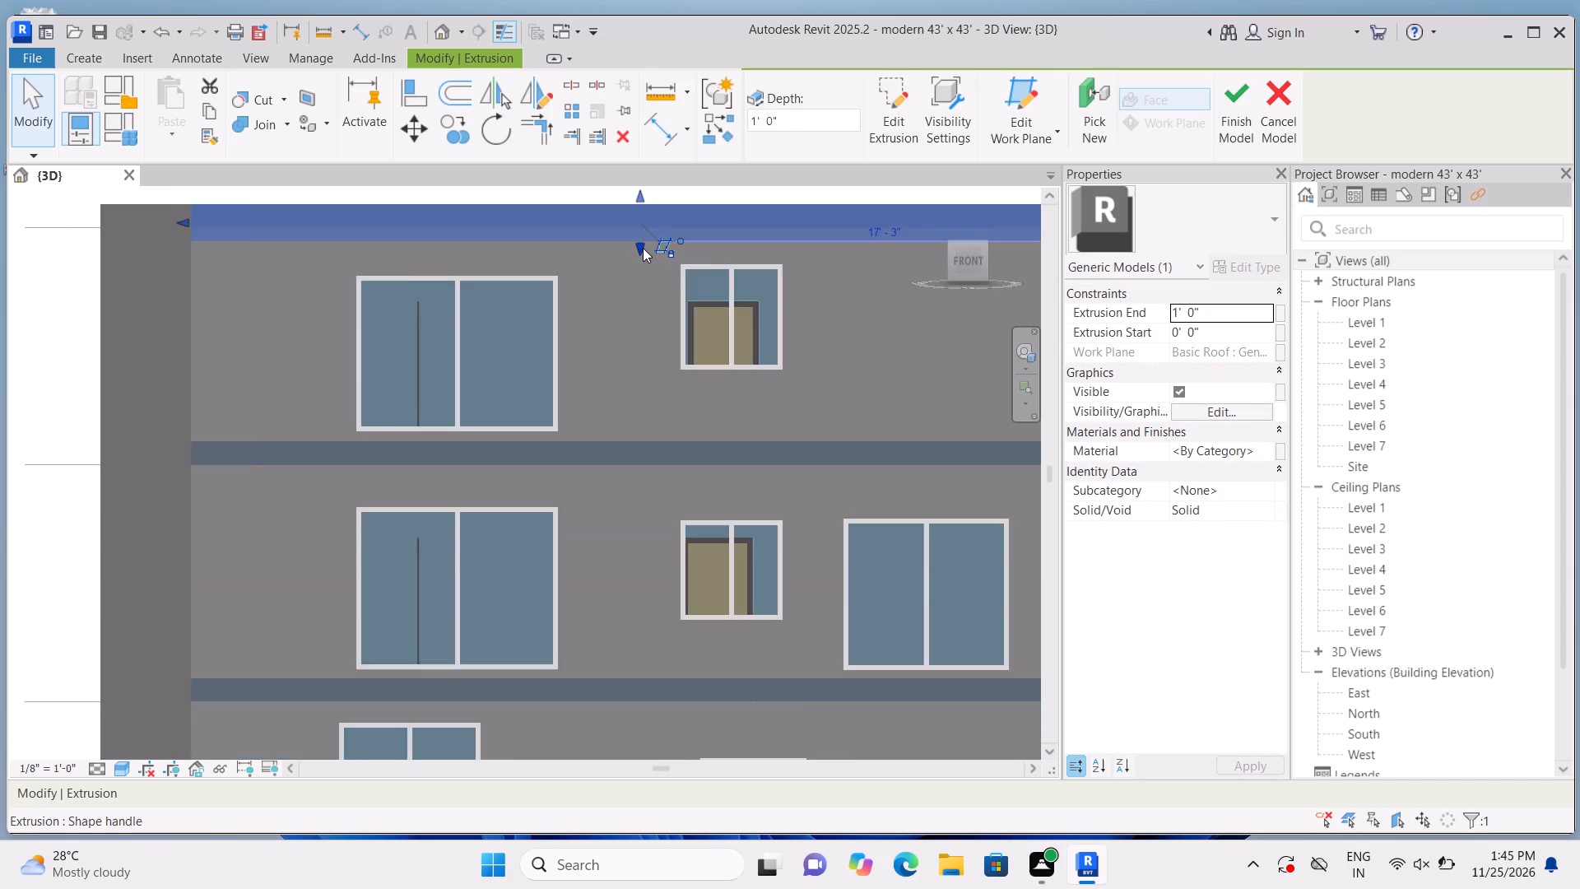
scroll(643, 248, down, 3)
click(247, 333)
scroll(247, 332, down, 1)
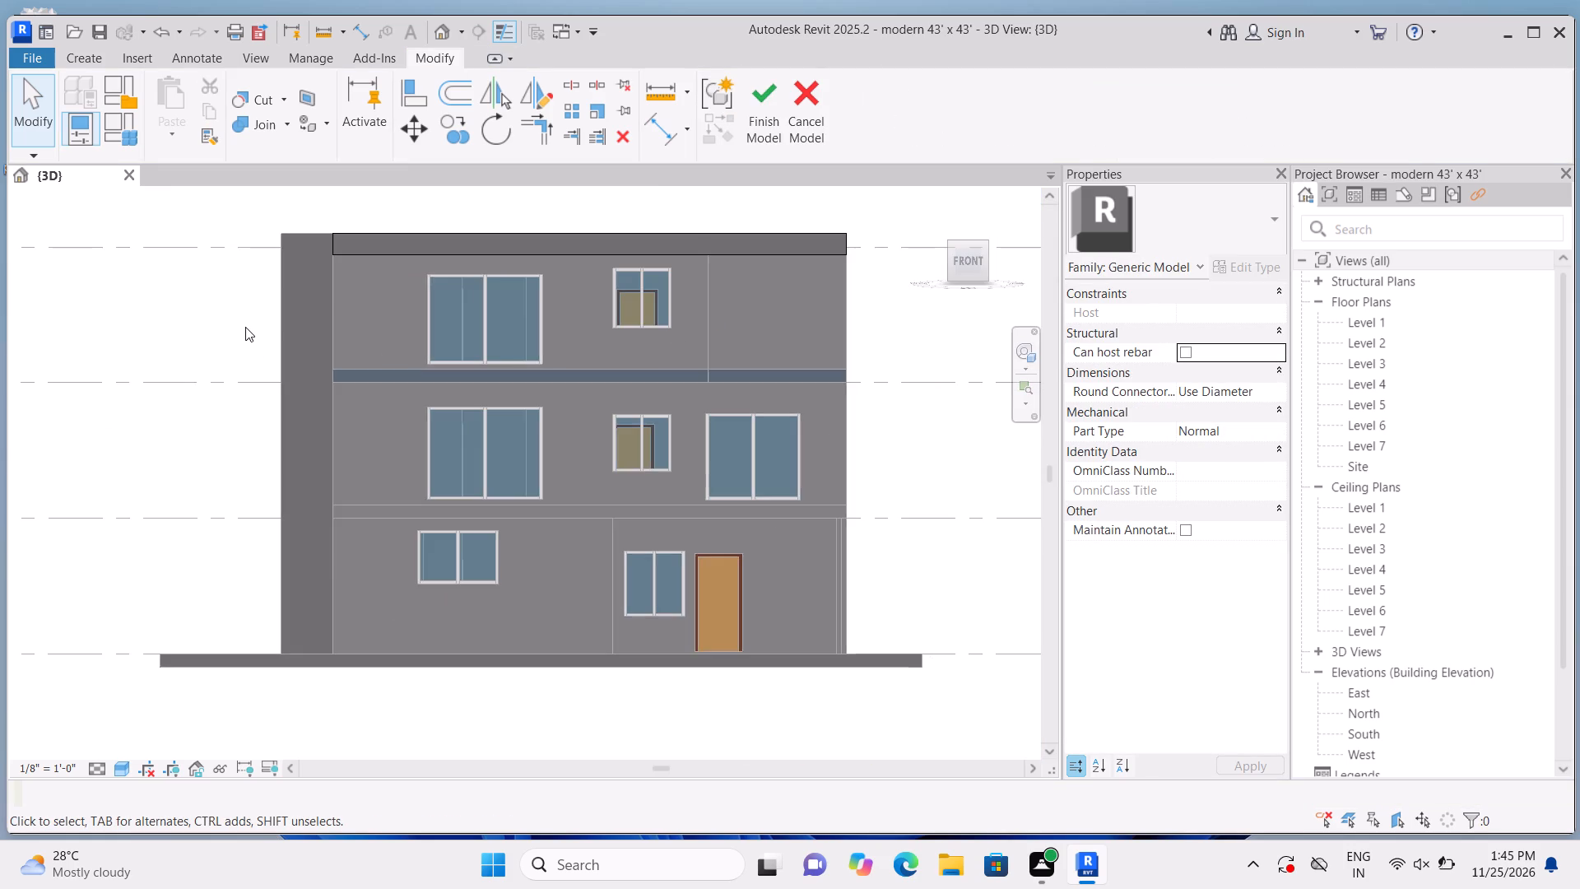
middle_click(237, 323)
Extrude a narrow vertical band 1'-0" deep on the front 9" wall, beside the corner trim, about 19'-5" from the roof band down to Level 2.
click(76, 64)
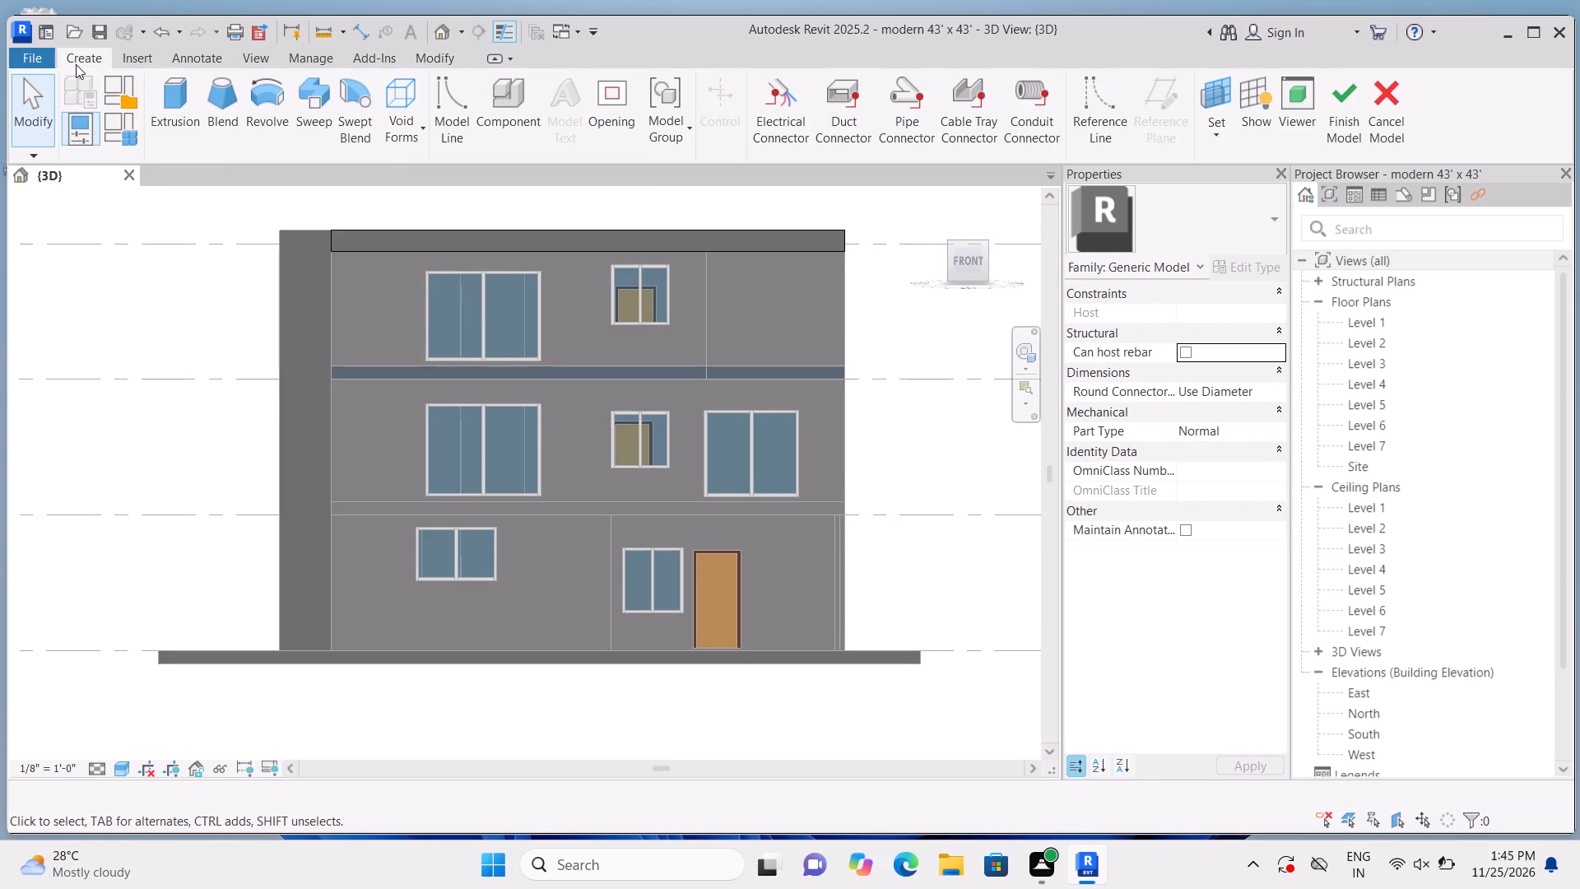
click(176, 109)
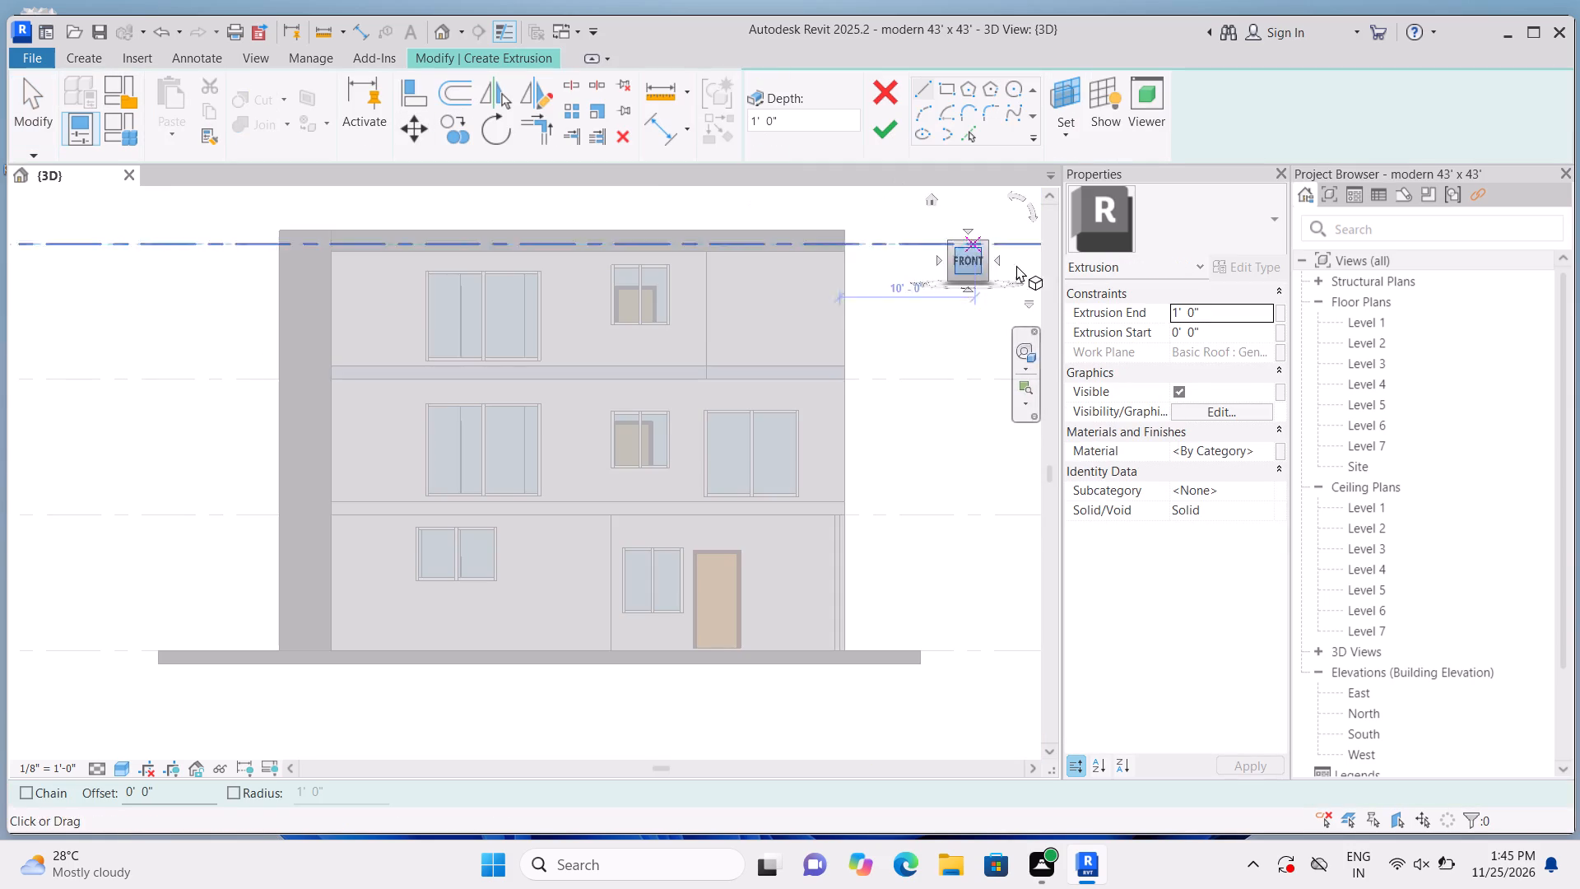
click(1077, 140)
click(1080, 206)
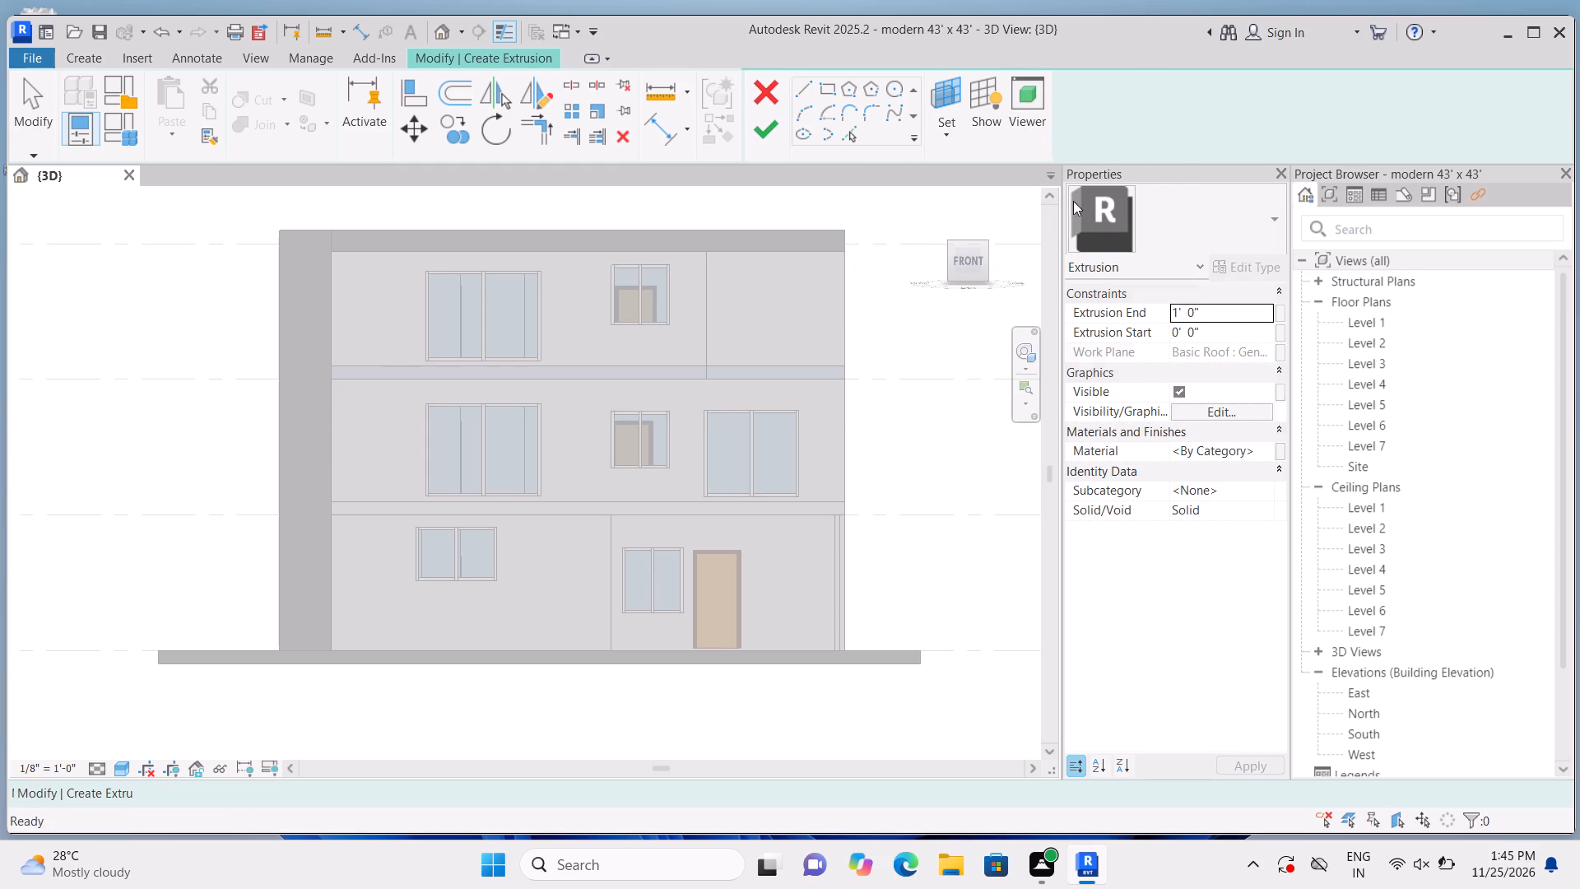
click(404, 309)
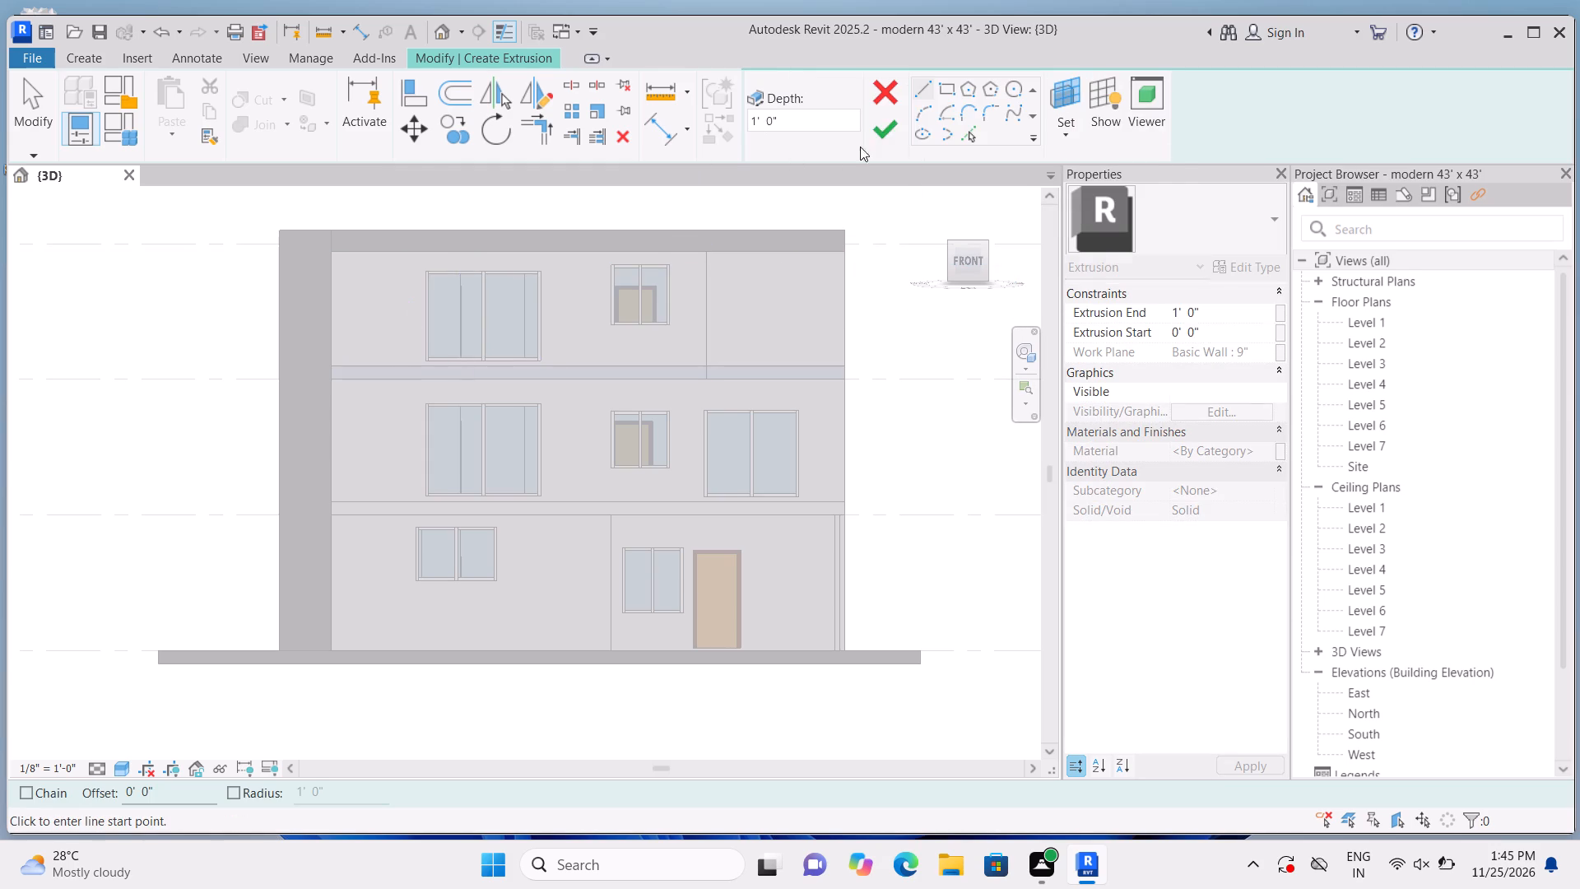
click(948, 91)
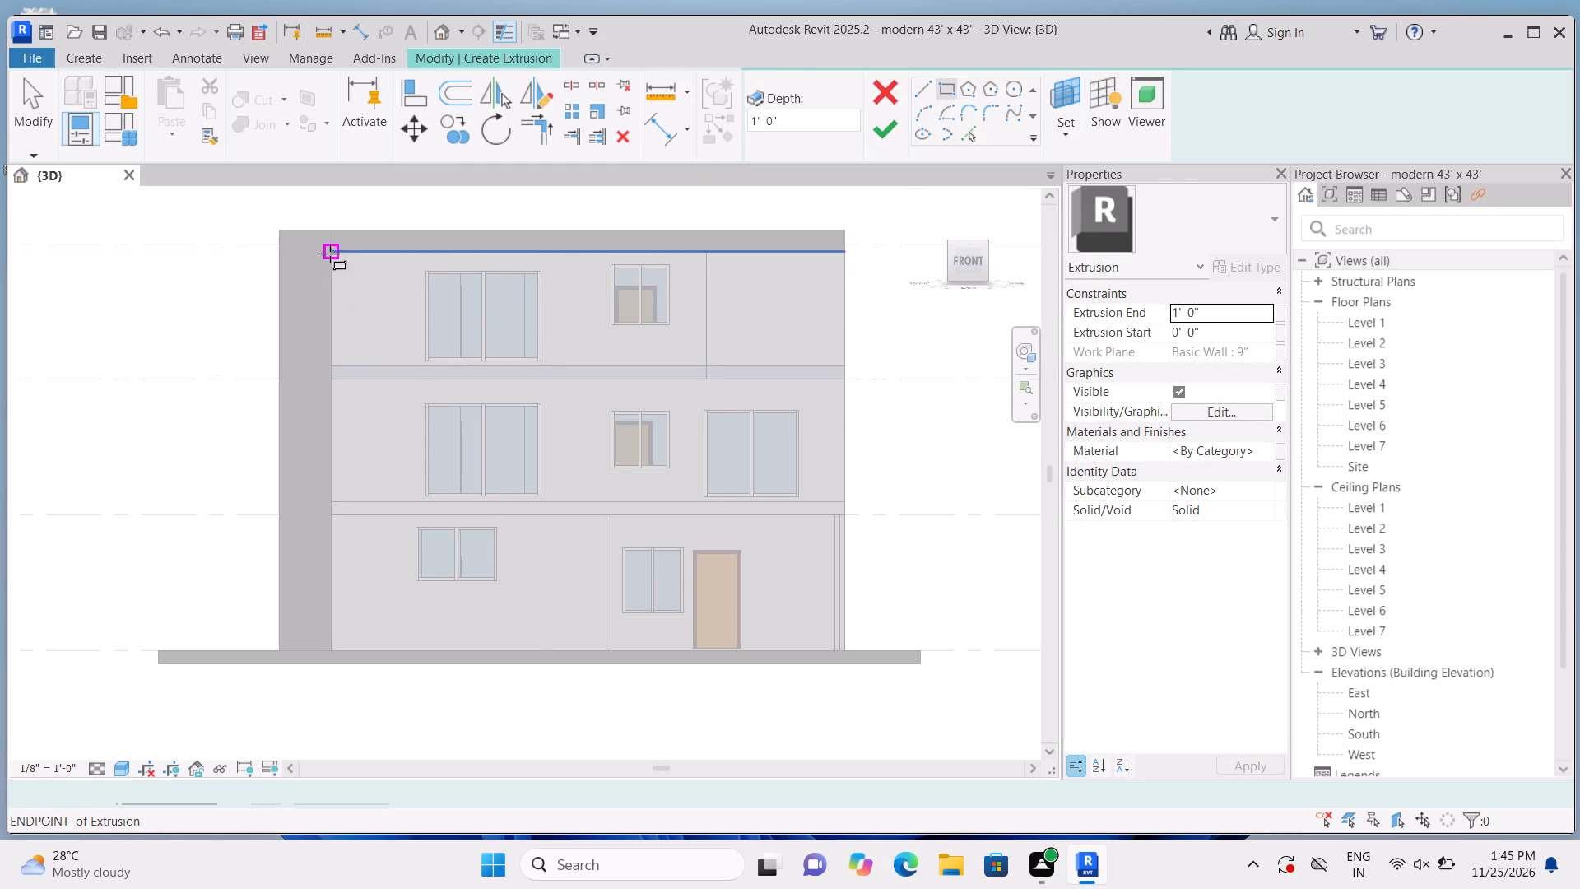
click(329, 252)
scroll(358, 515, up, 2)
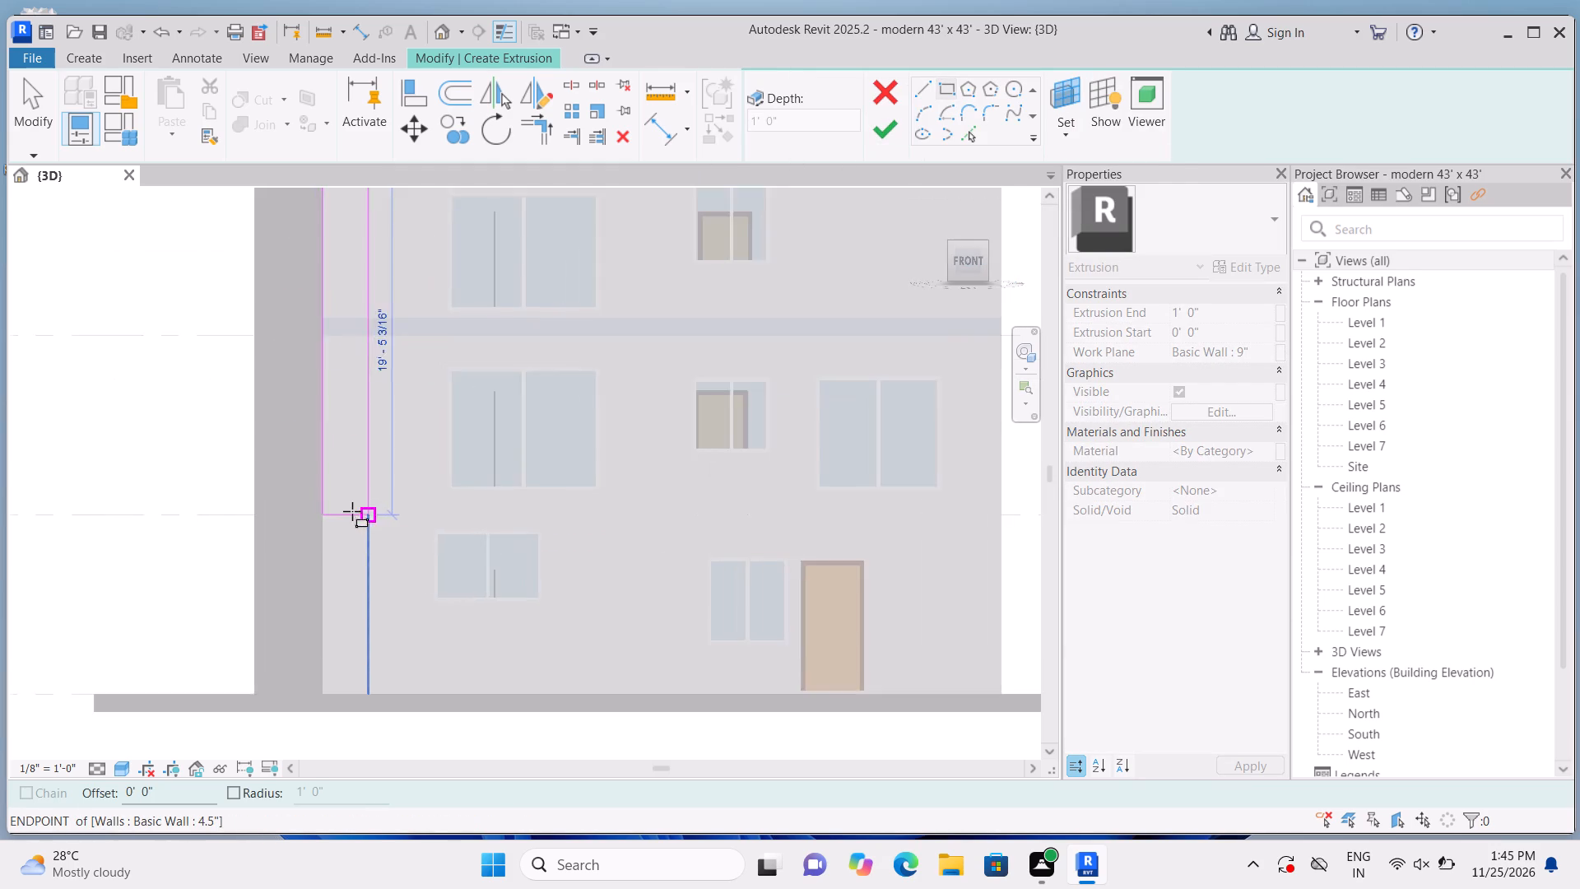
scroll(352, 511, up, 3)
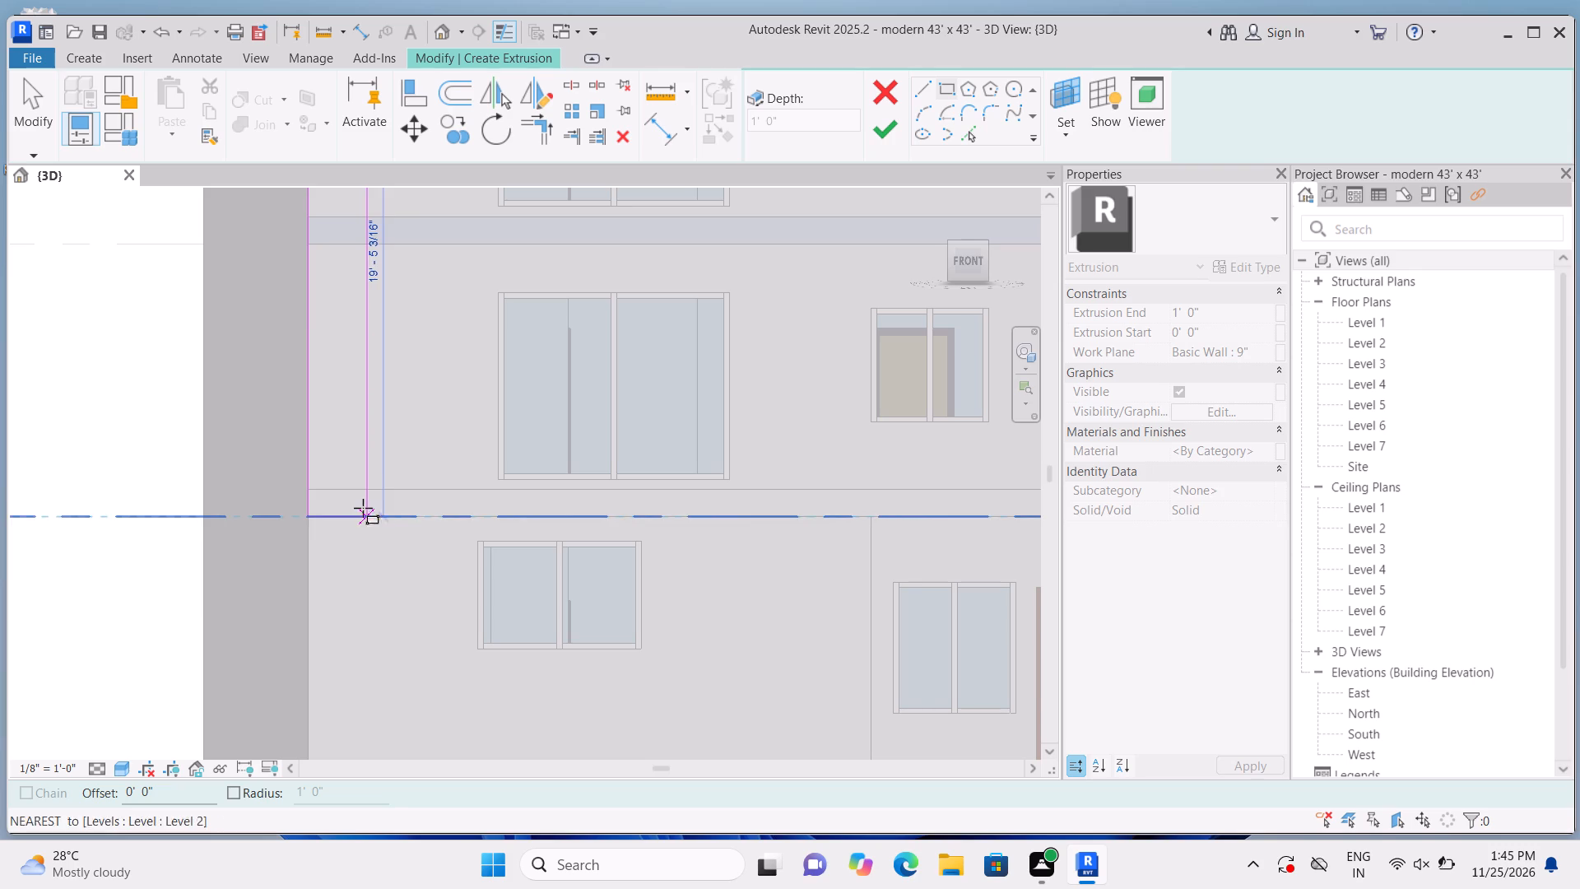
click(342, 514)
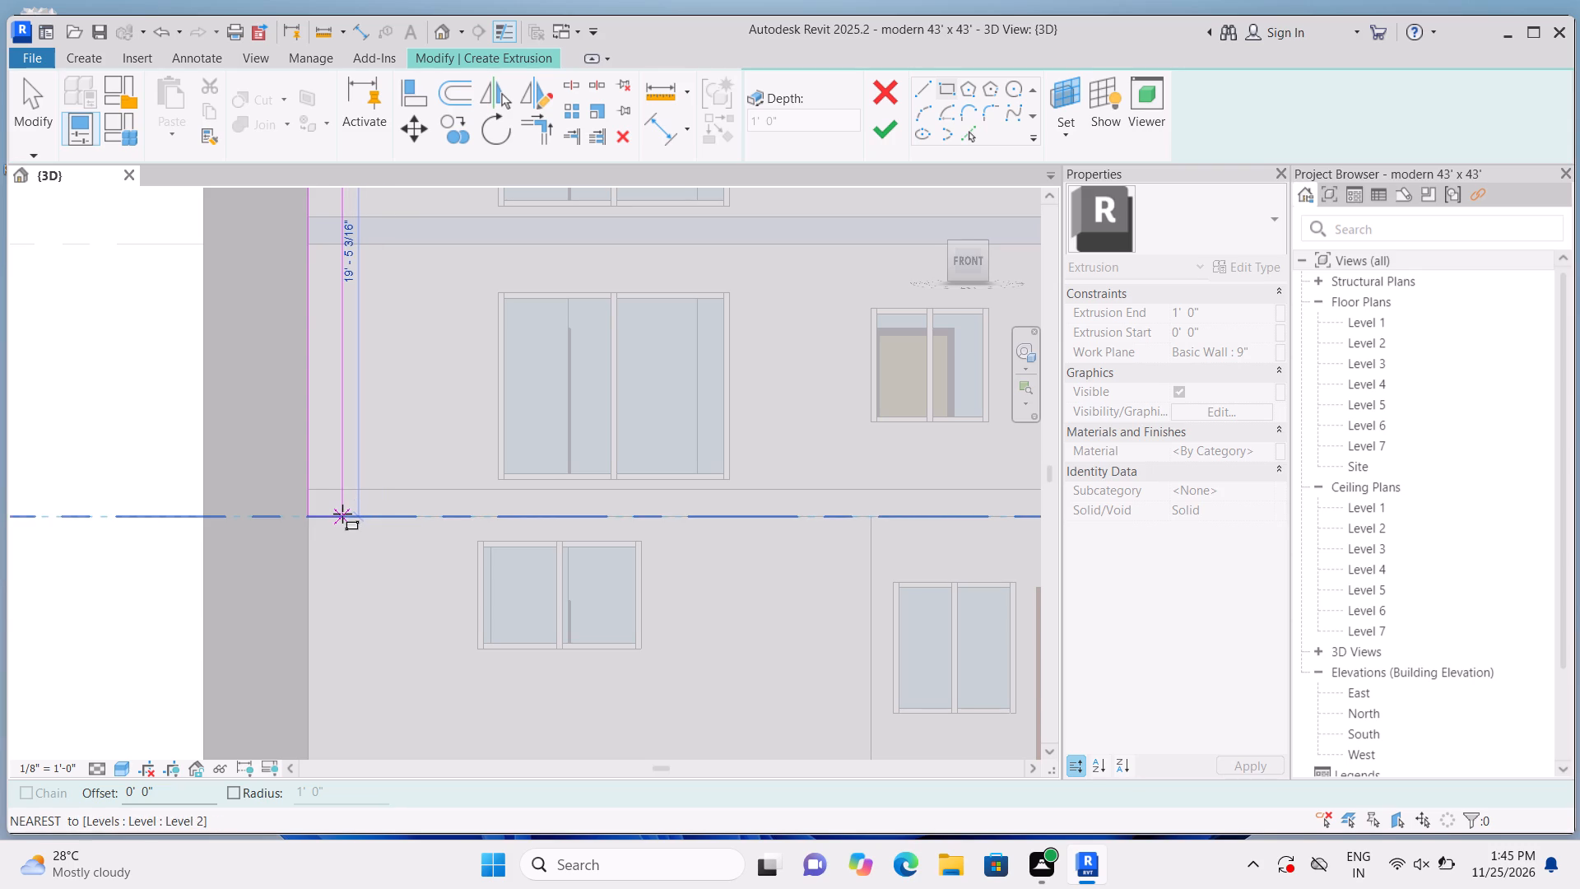
click(873, 132)
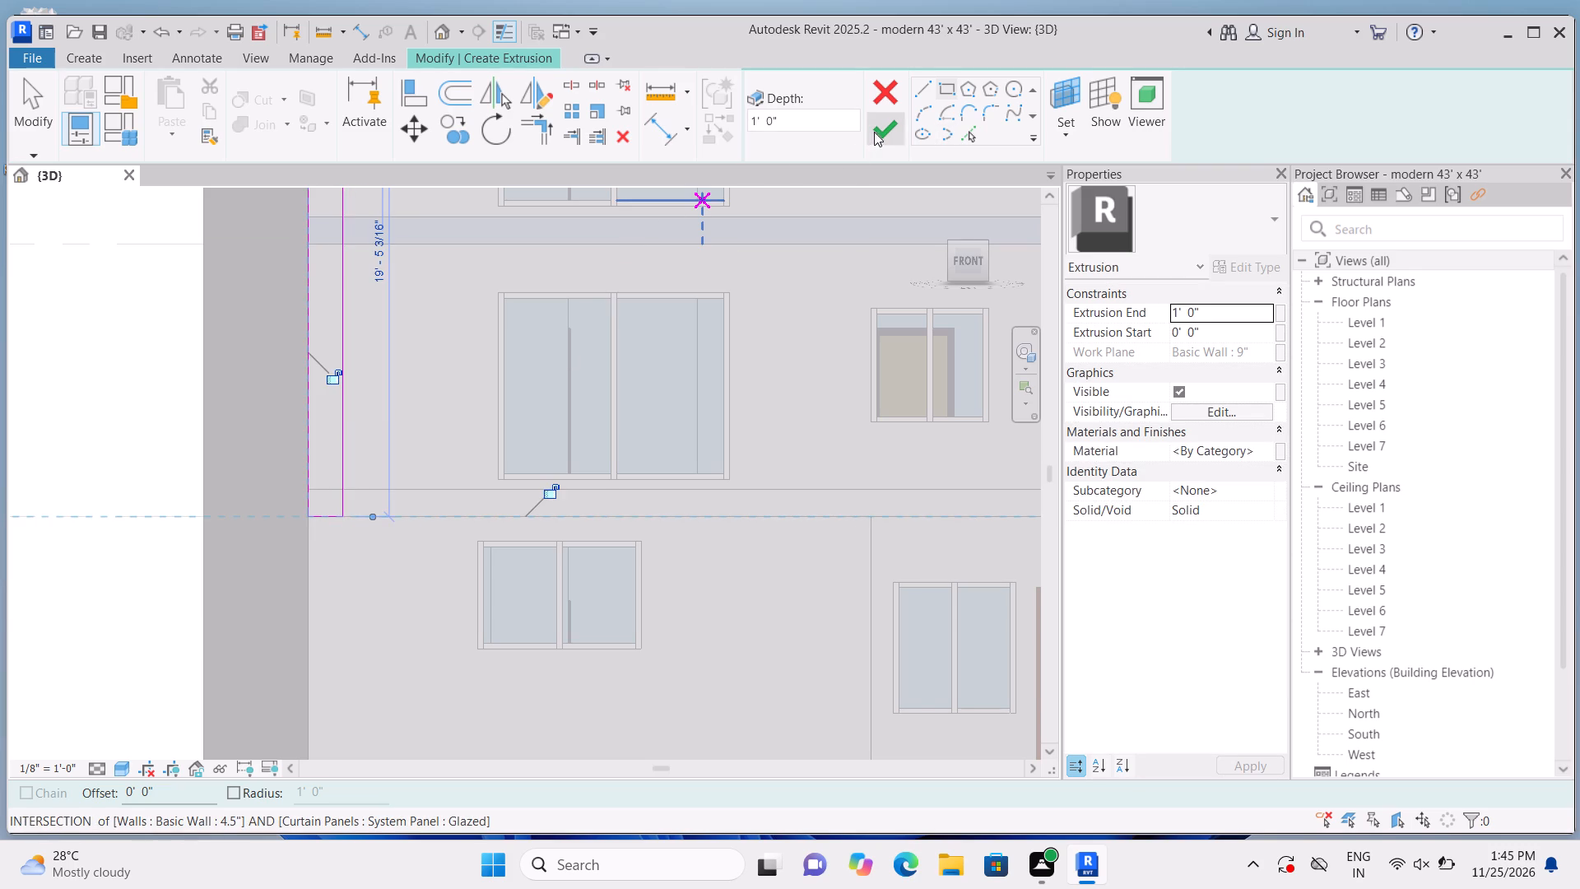
click(72, 473)
Start a rectangular Extrusion sketch using the front face of the Generic - 12" roof at Level 2 as its work plane.
scroll(81, 489, down, 4)
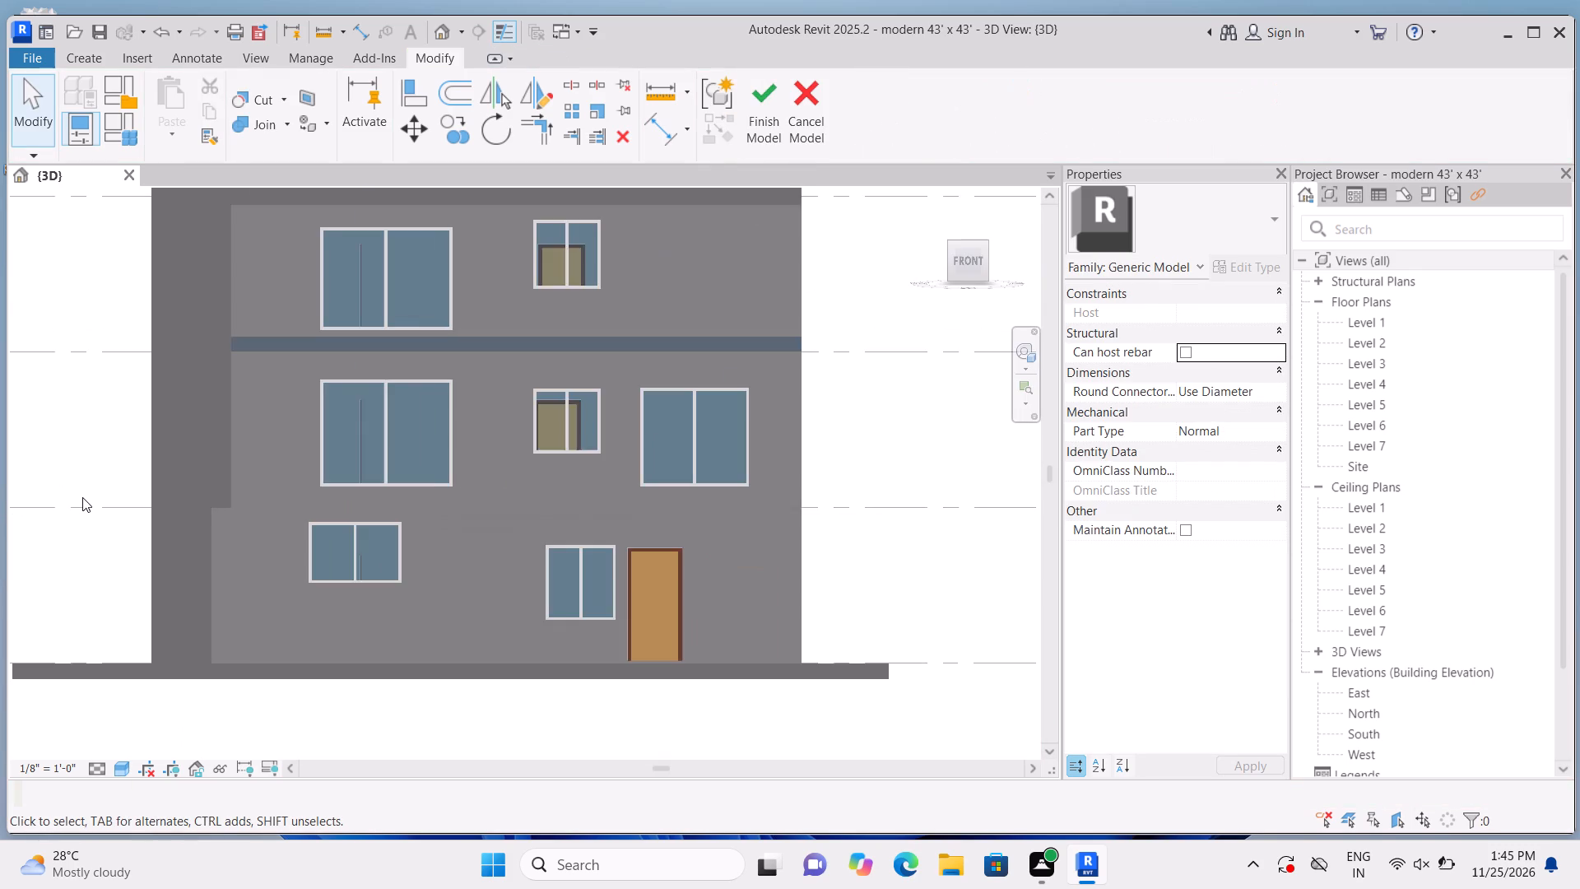
scroll(82, 497, down, 1)
middle_drag(100, 517, 112, 571)
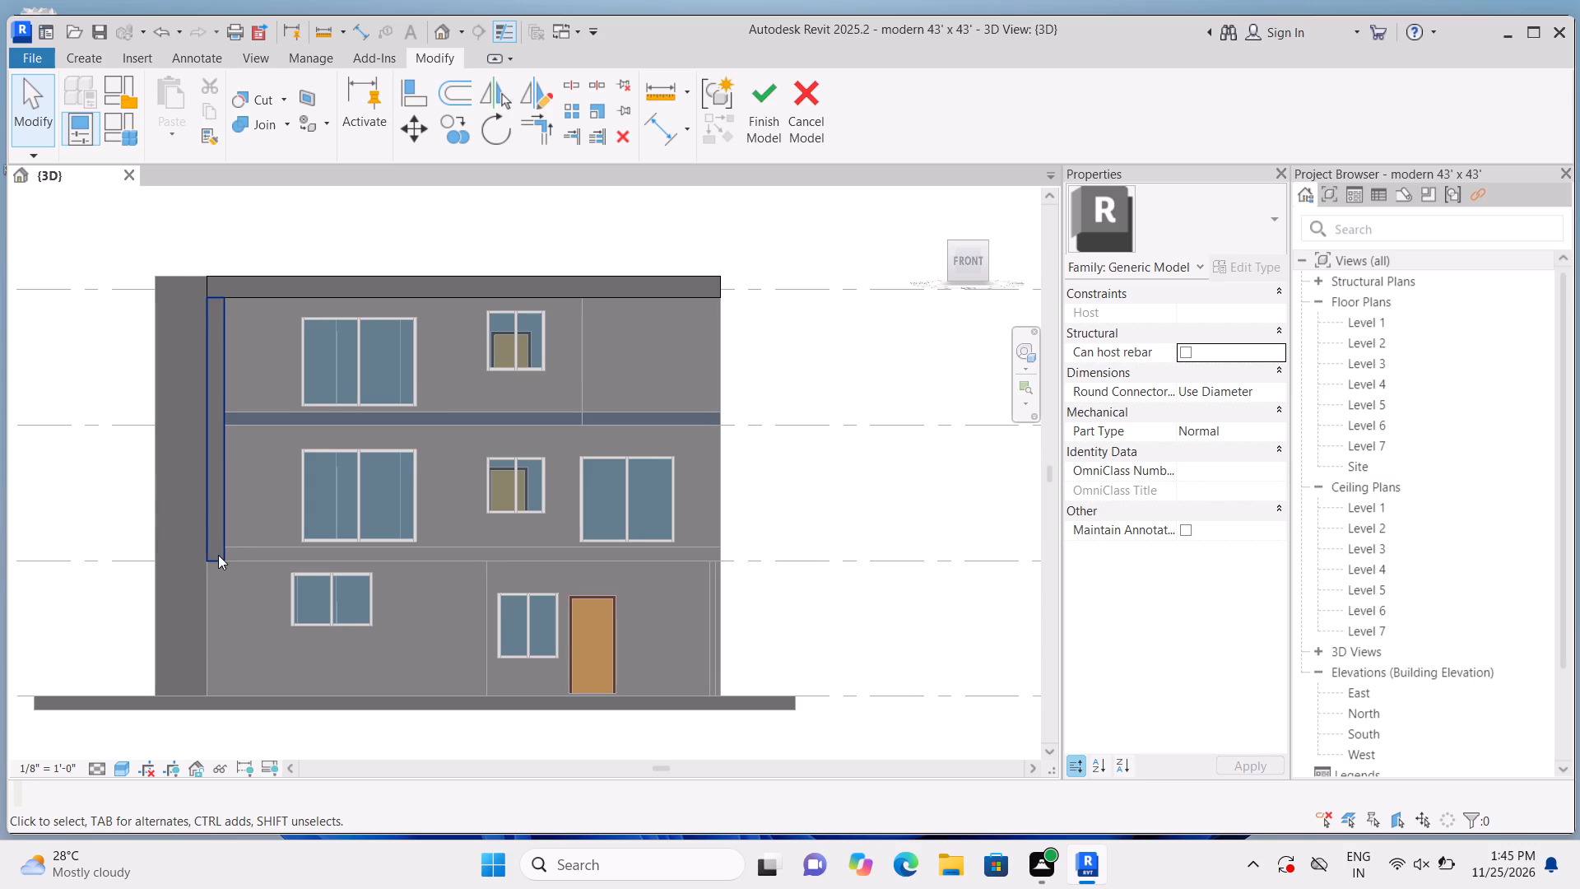
scroll(73, 416, up, 1)
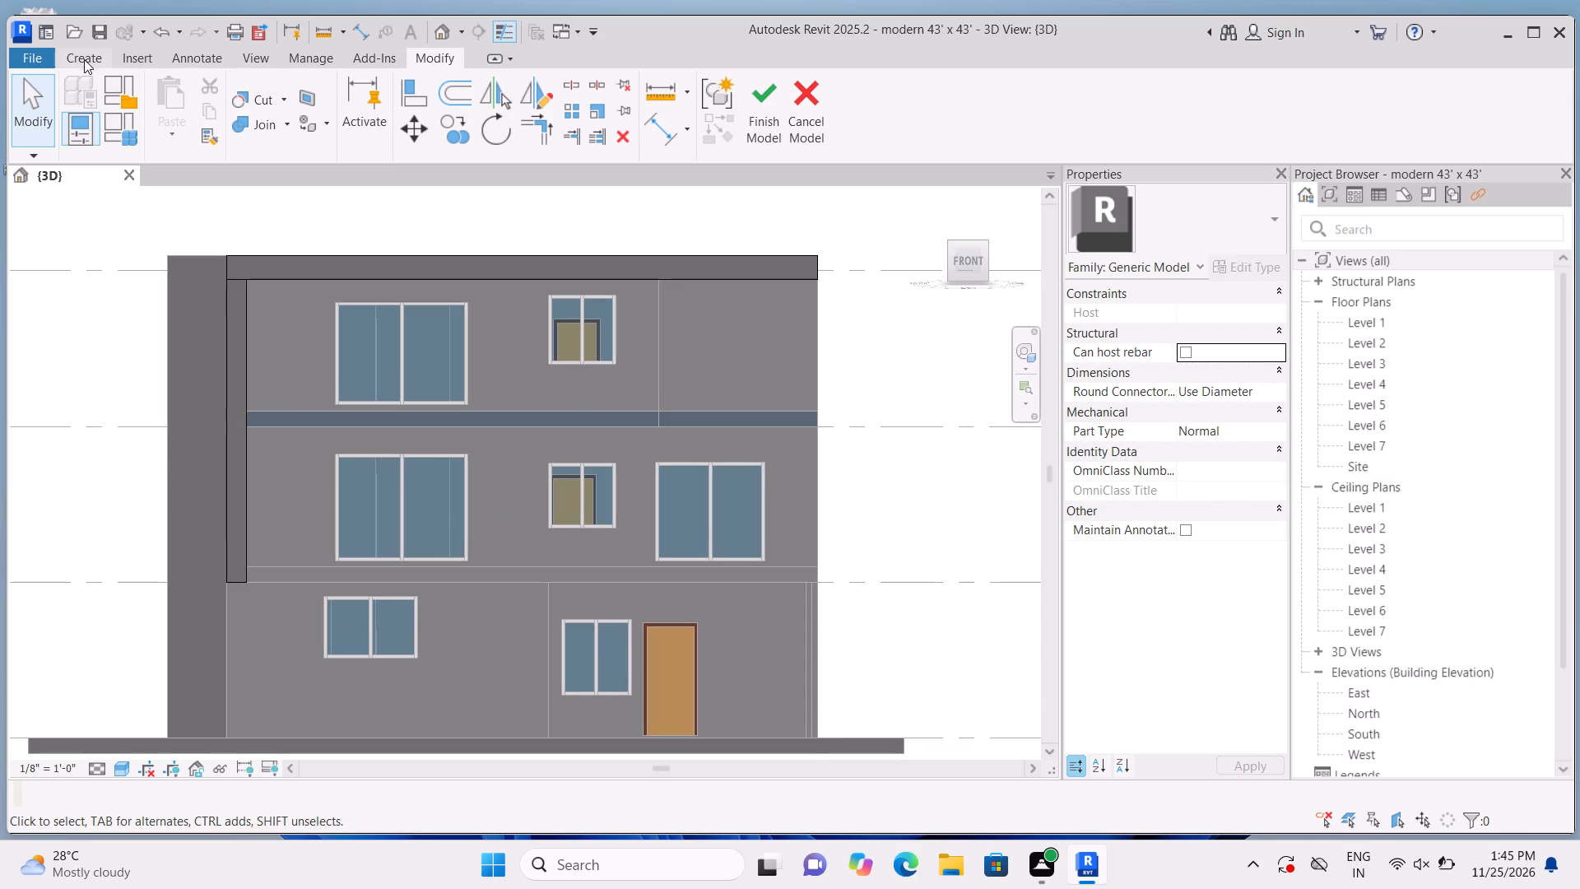
click(84, 59)
click(184, 98)
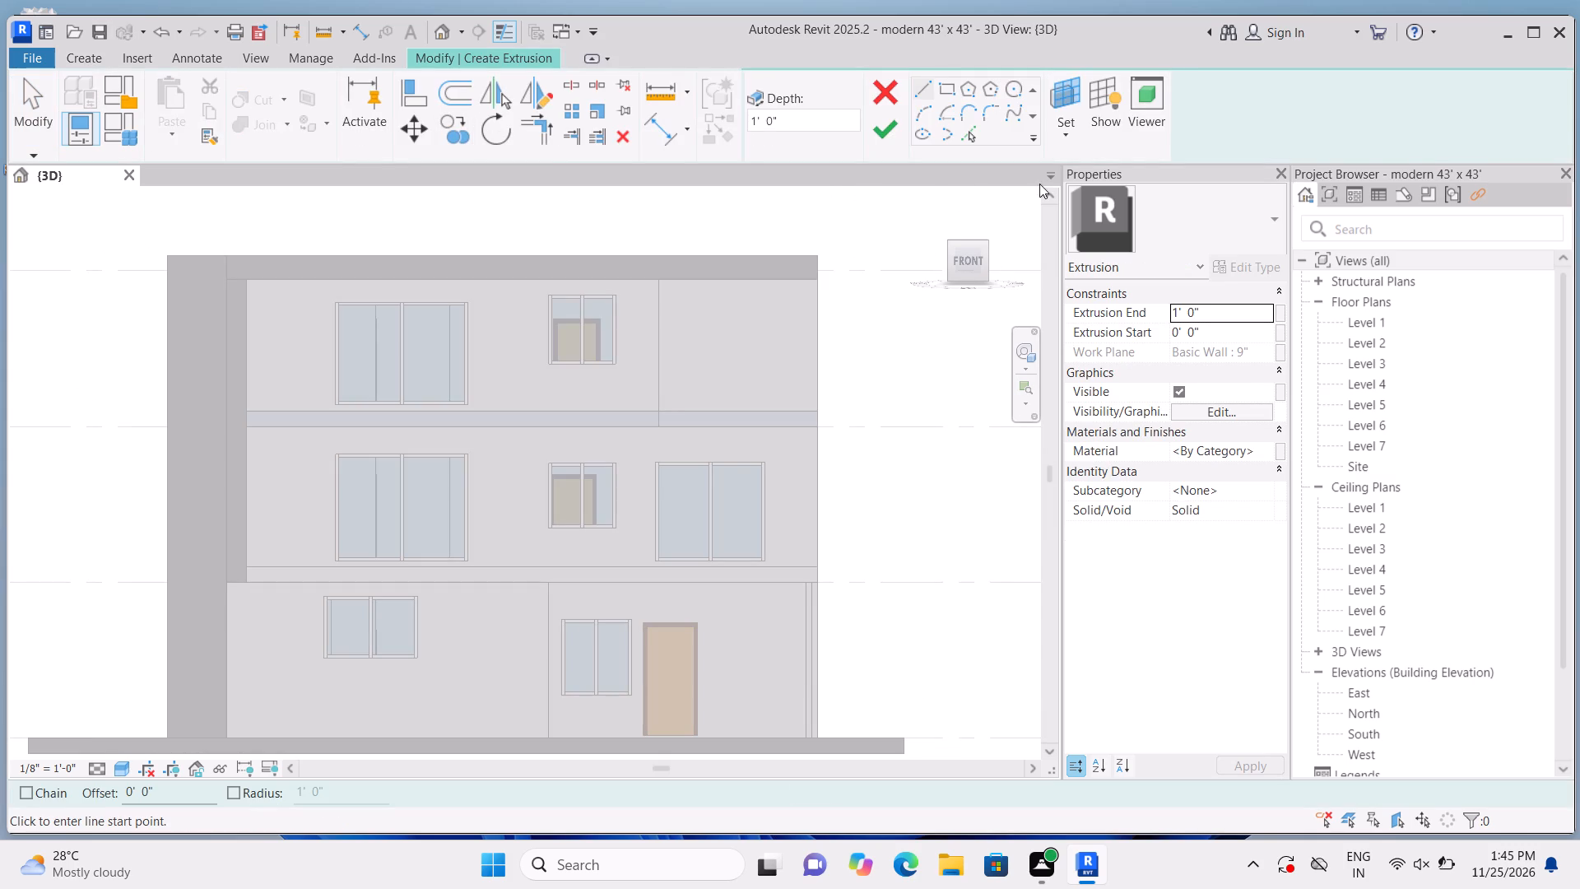
click(1063, 133)
click(1074, 197)
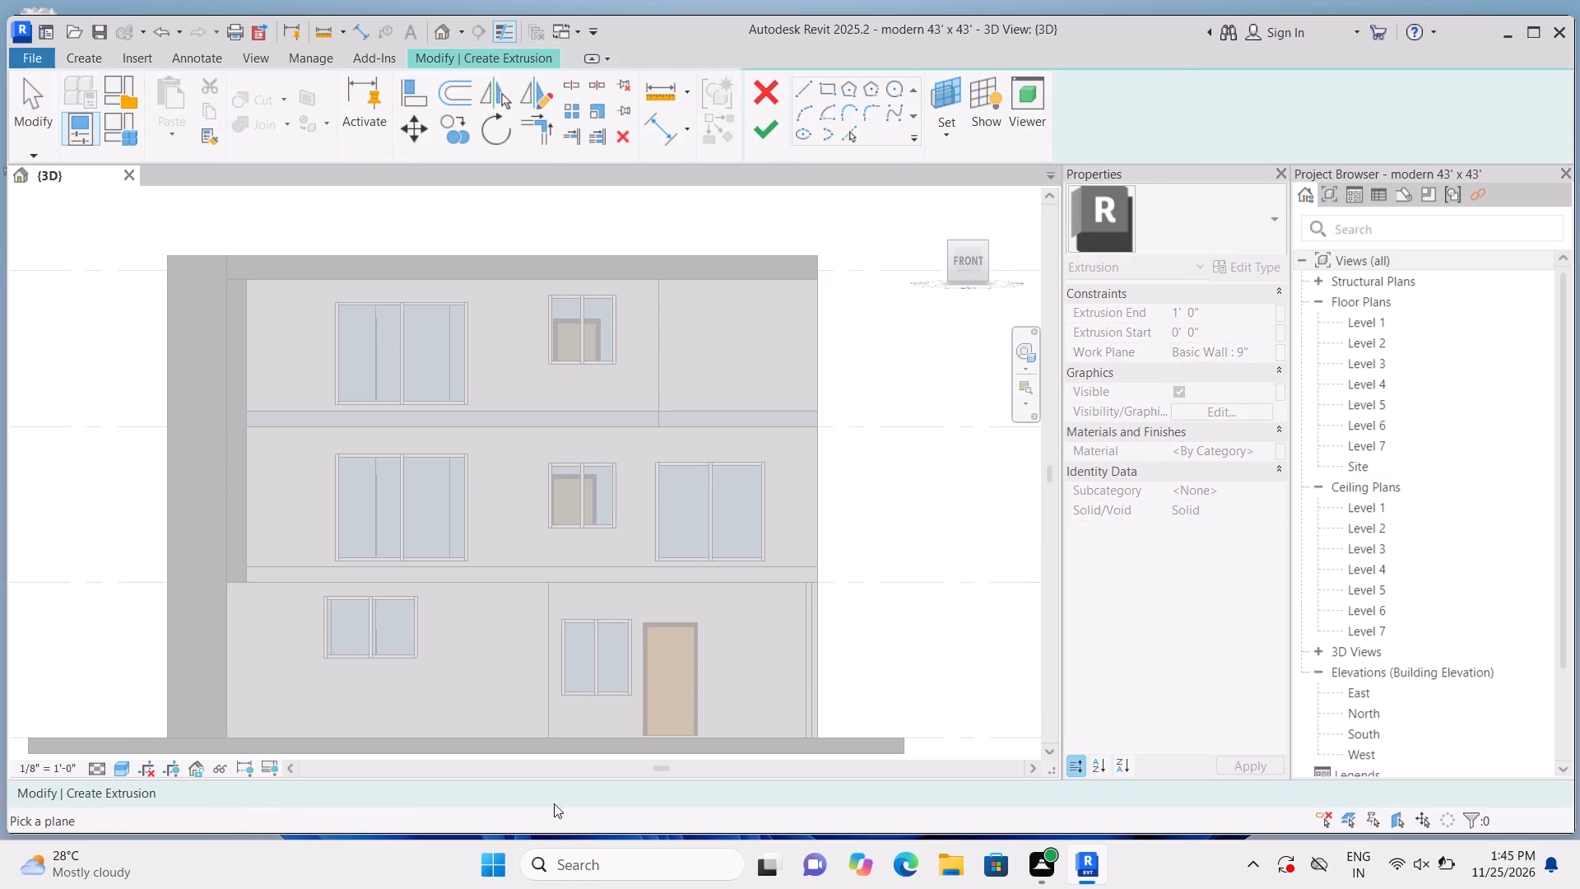
scroll(421, 703, up, 4)
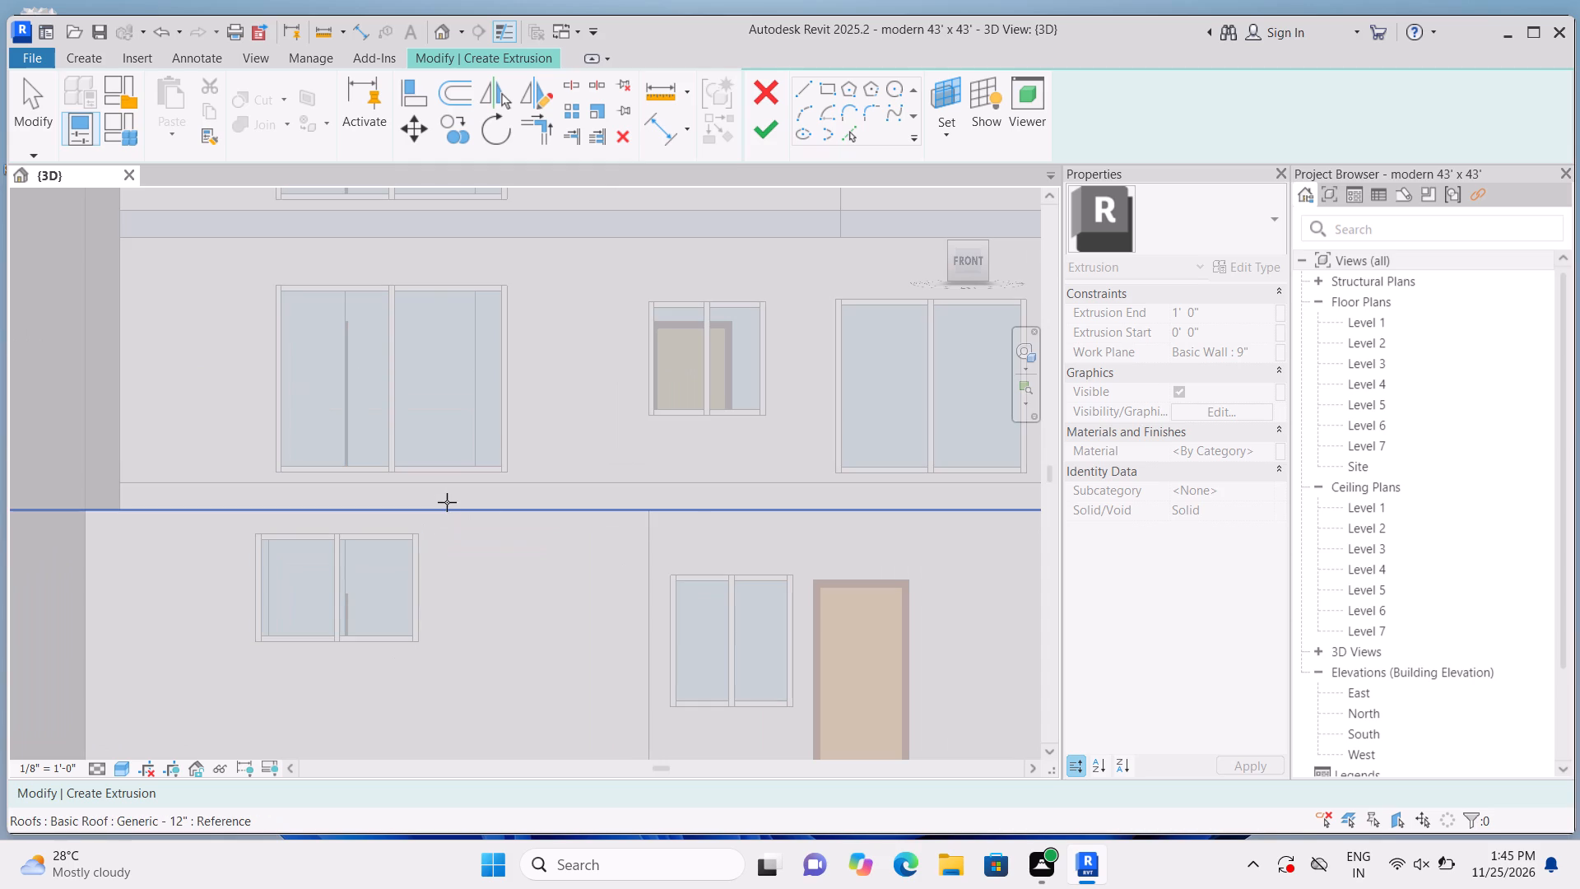
click(449, 493)
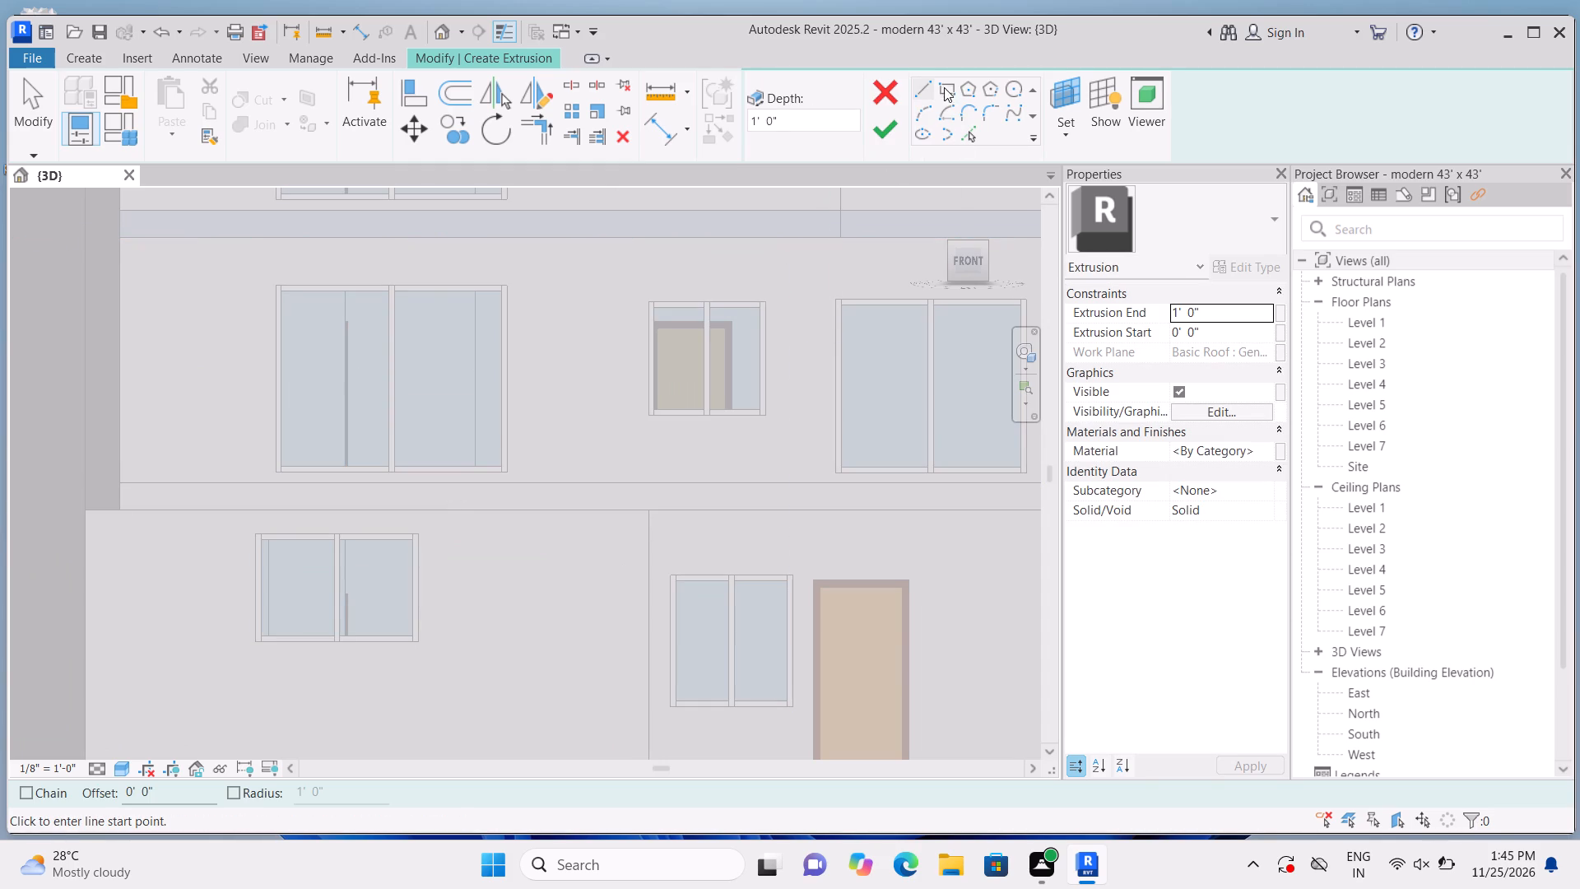
click(942, 85)
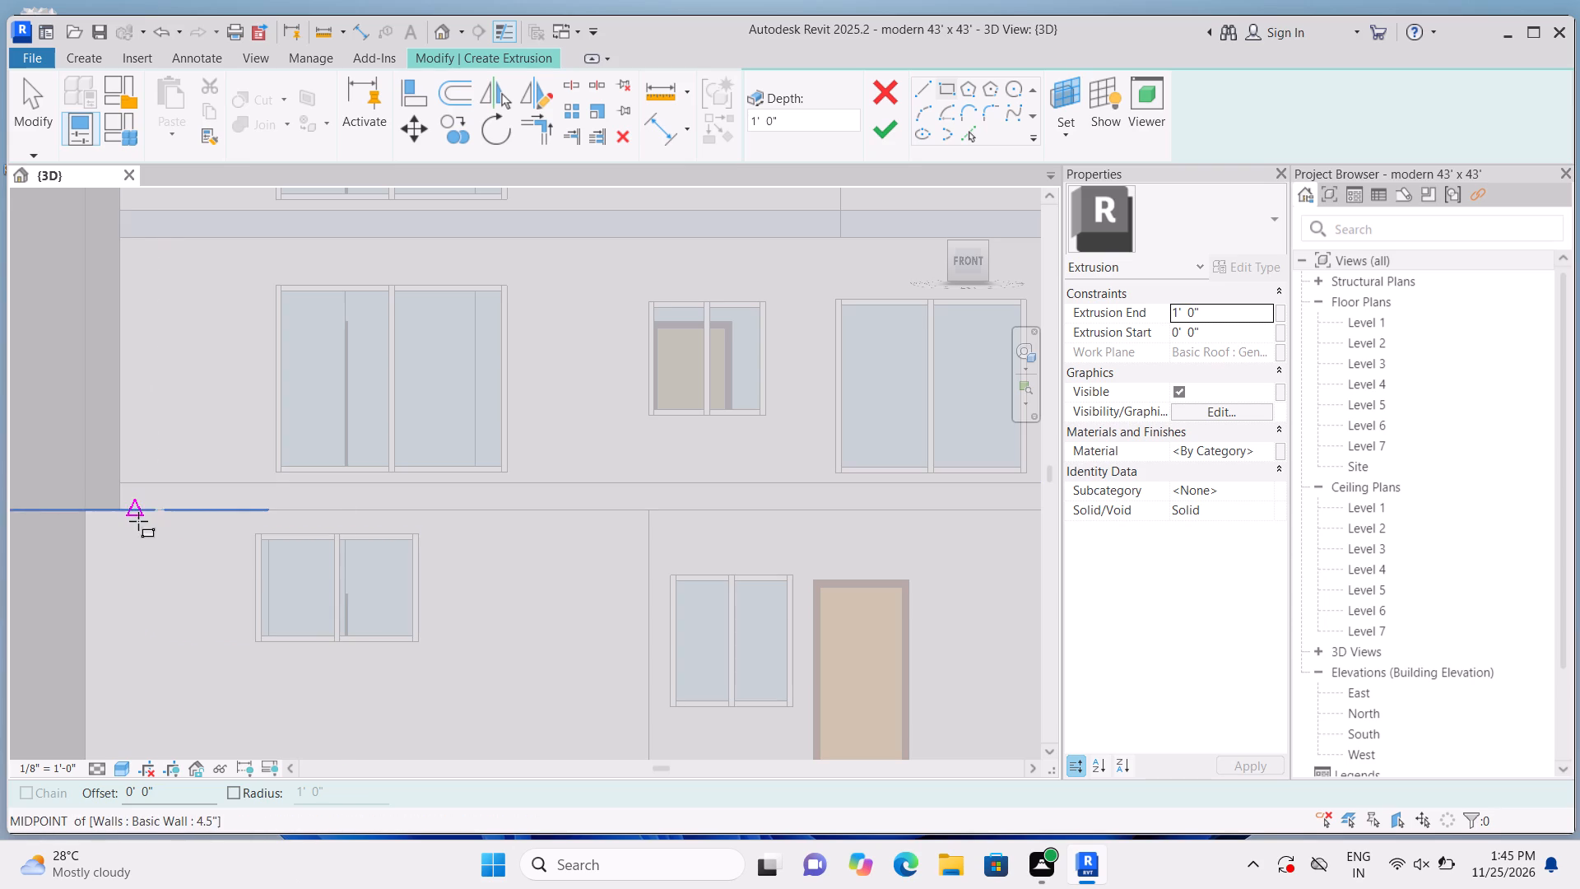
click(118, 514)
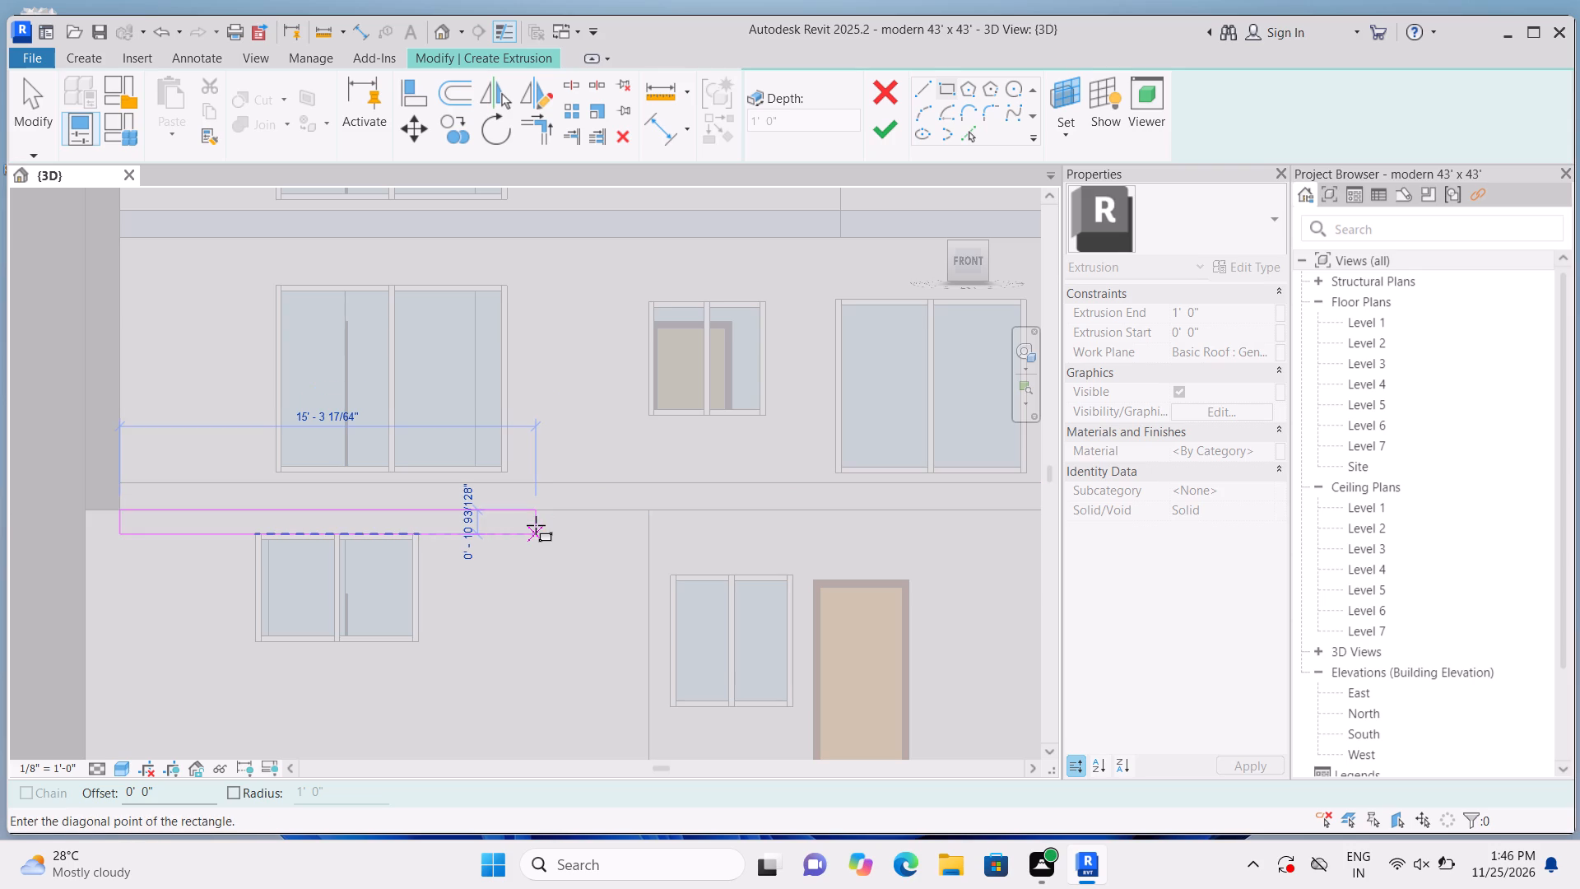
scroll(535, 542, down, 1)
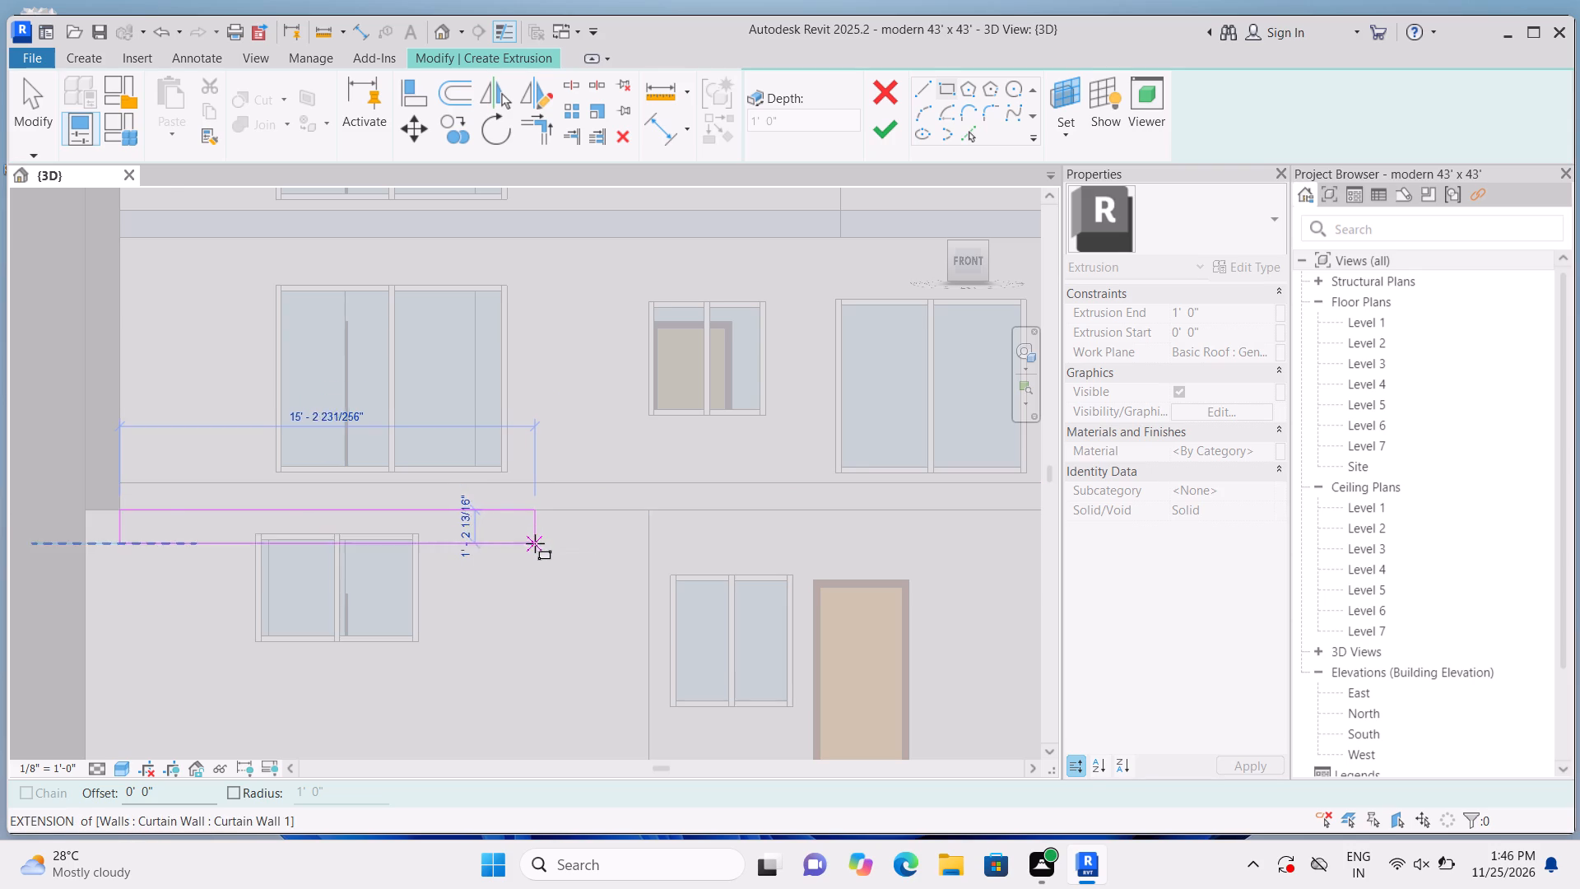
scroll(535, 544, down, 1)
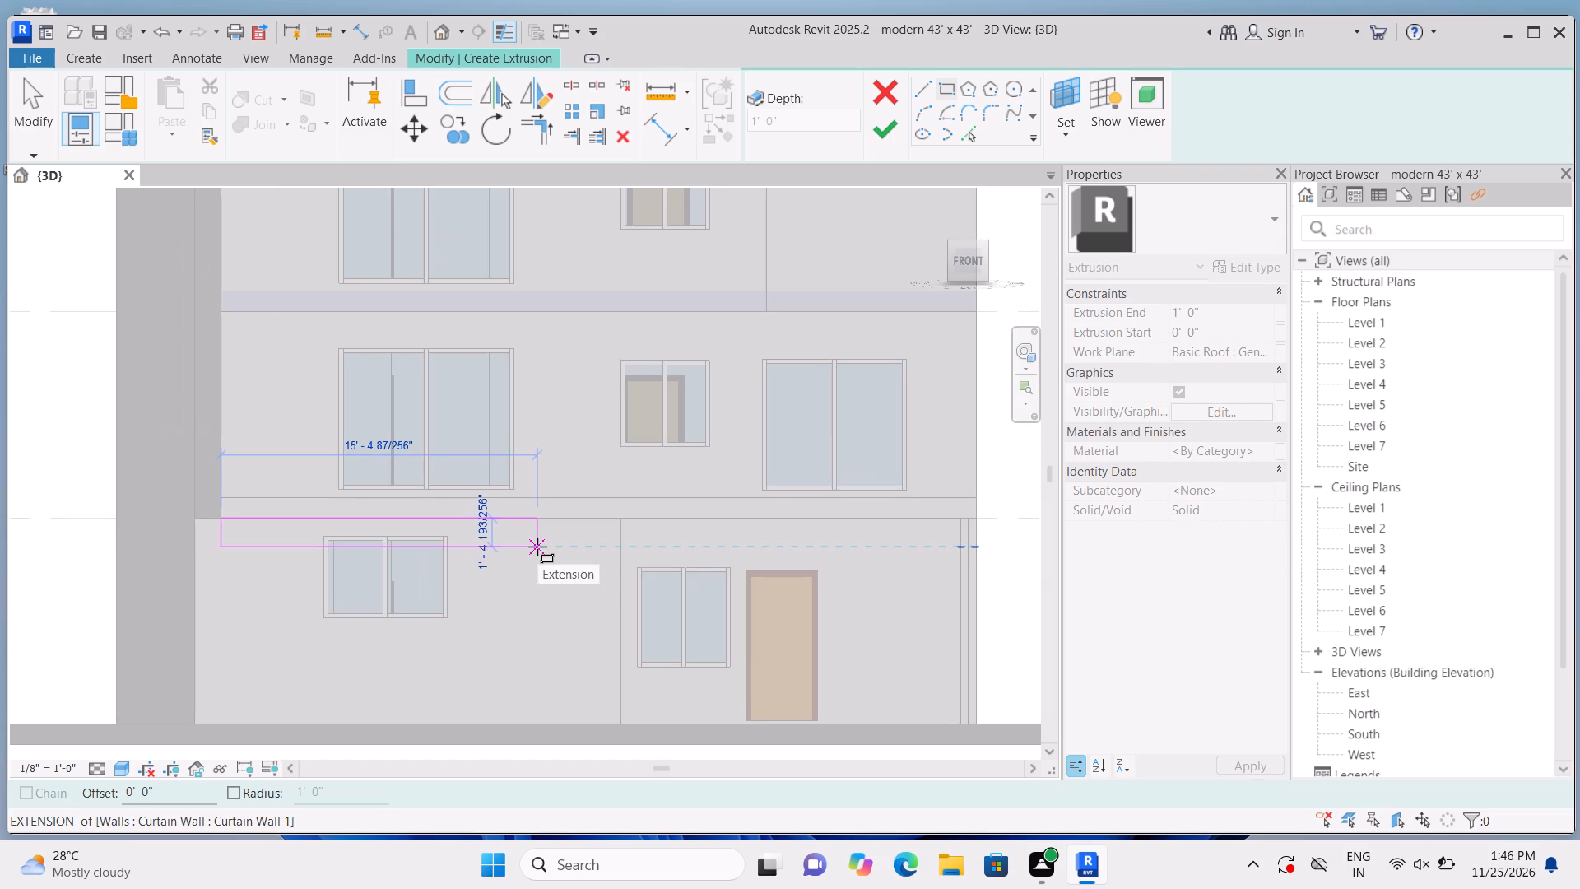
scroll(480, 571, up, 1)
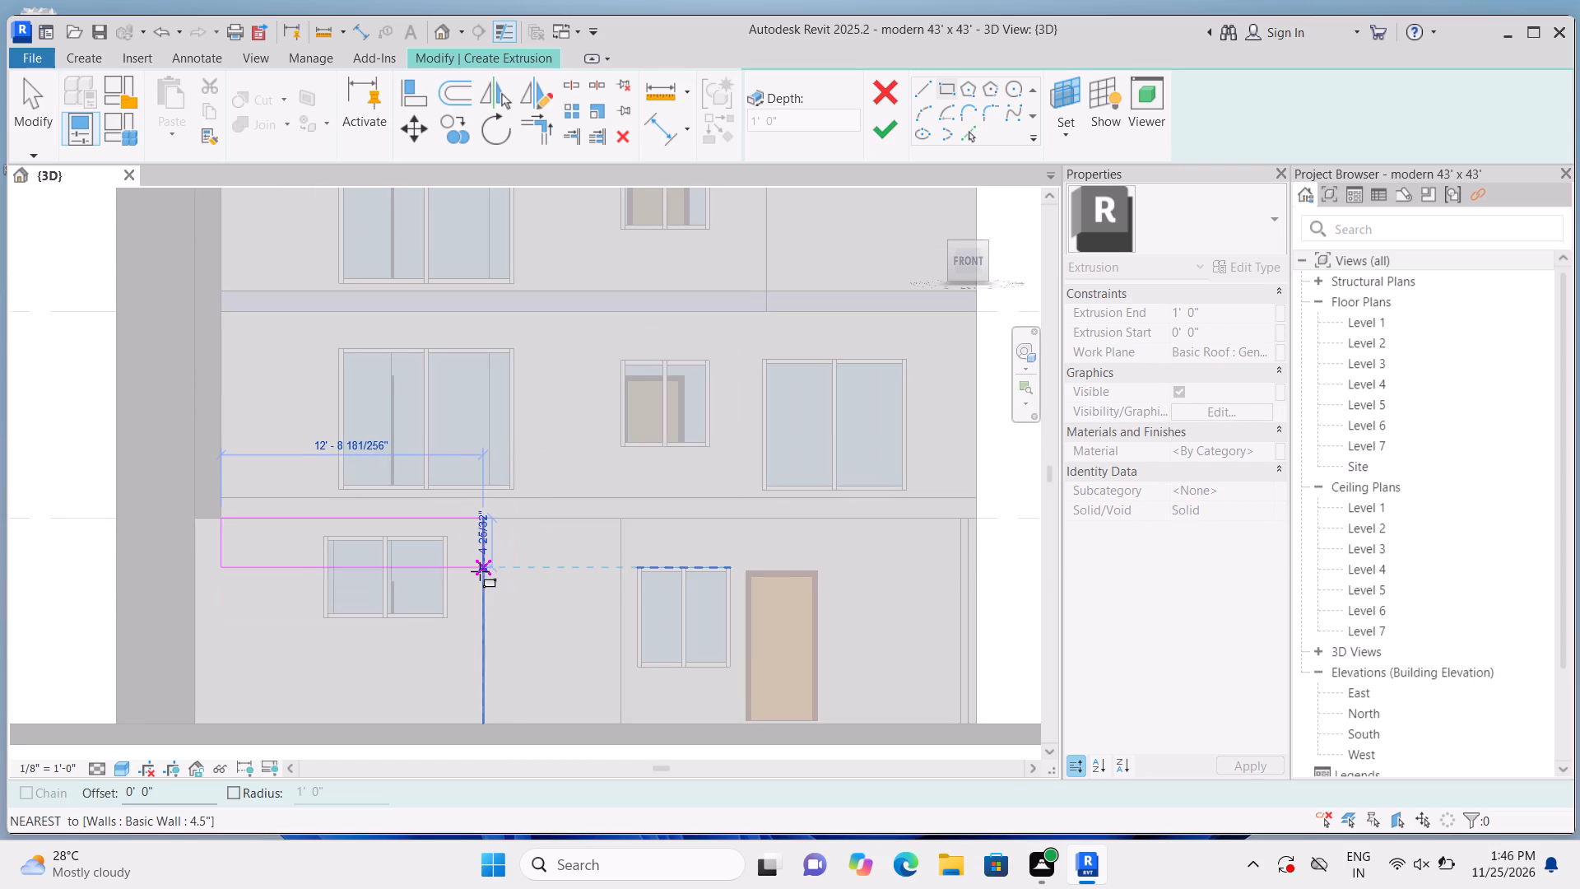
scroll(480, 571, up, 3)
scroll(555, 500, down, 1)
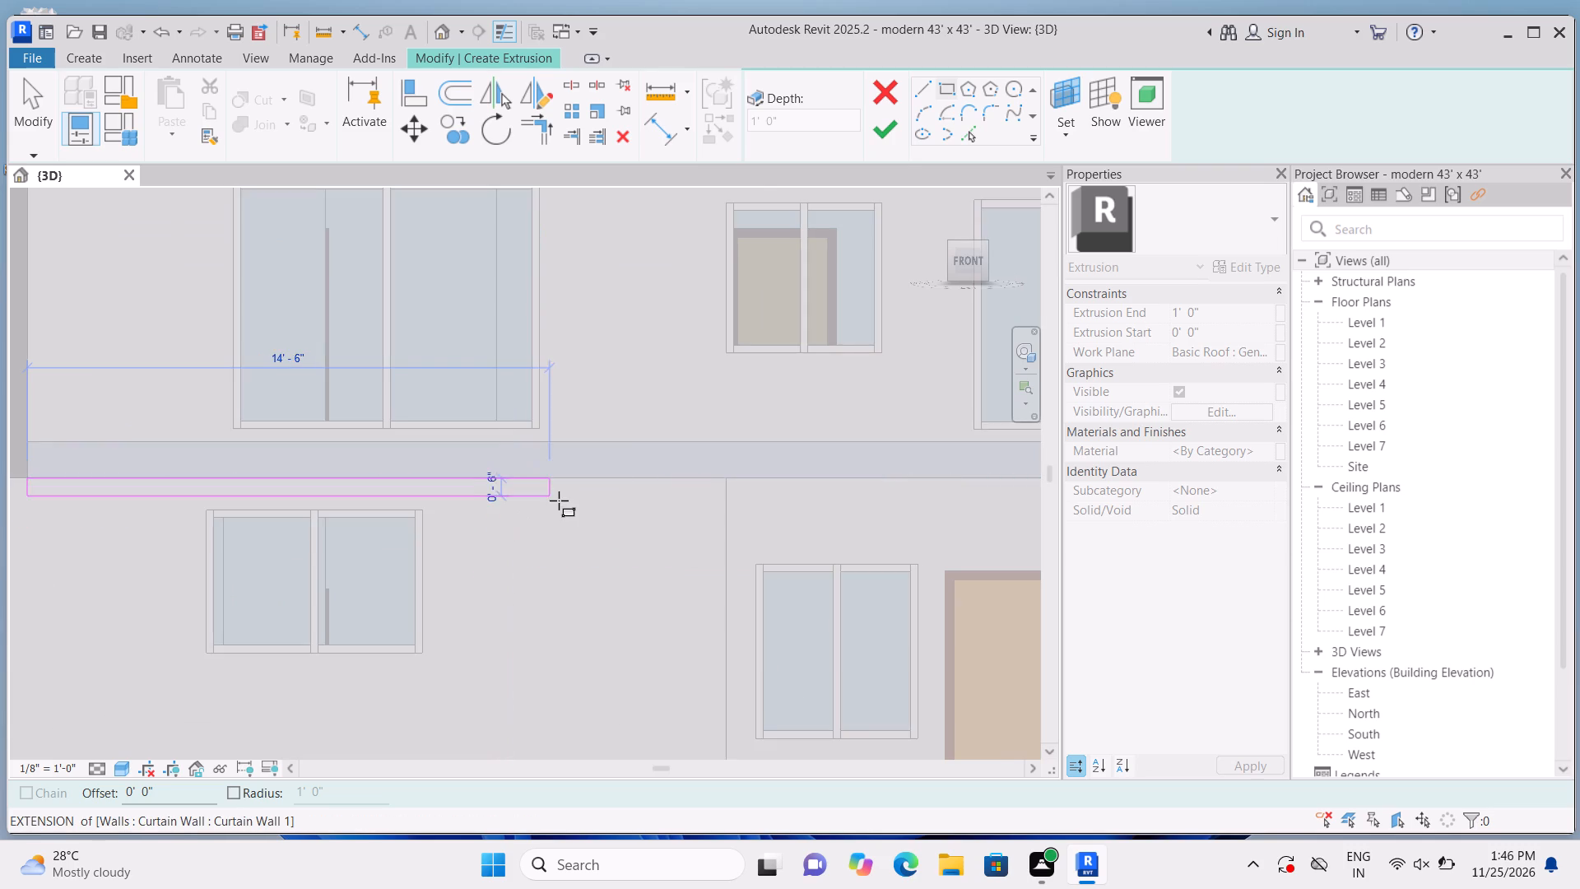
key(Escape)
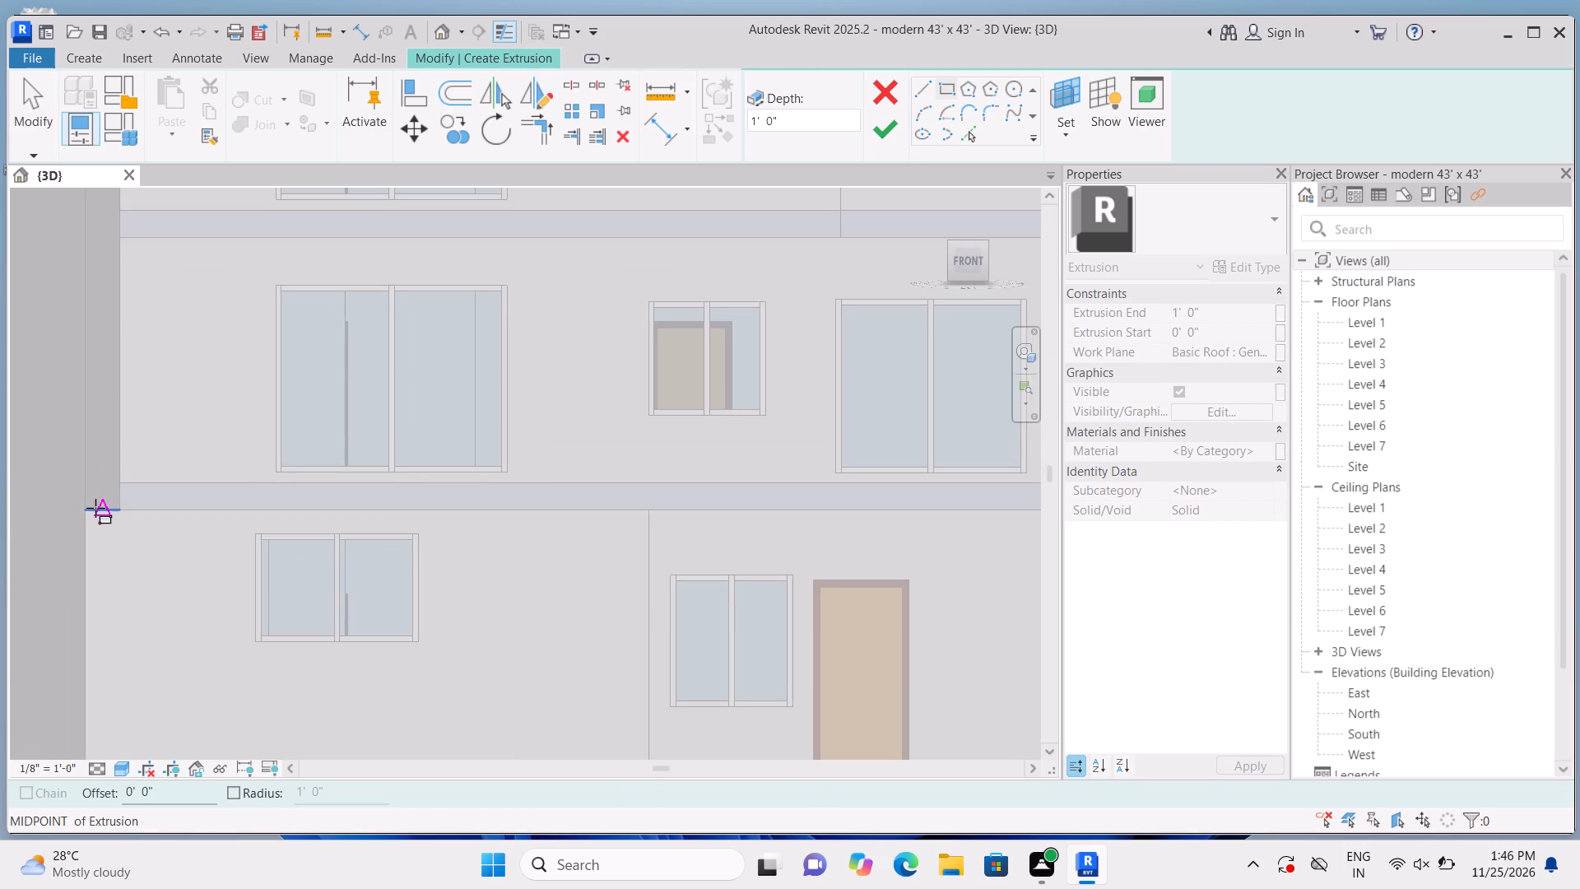
Sketch a rectangle starting at Level 2 on the full-height corner trim's inner edge, below the new vertical band.
click(88, 514)
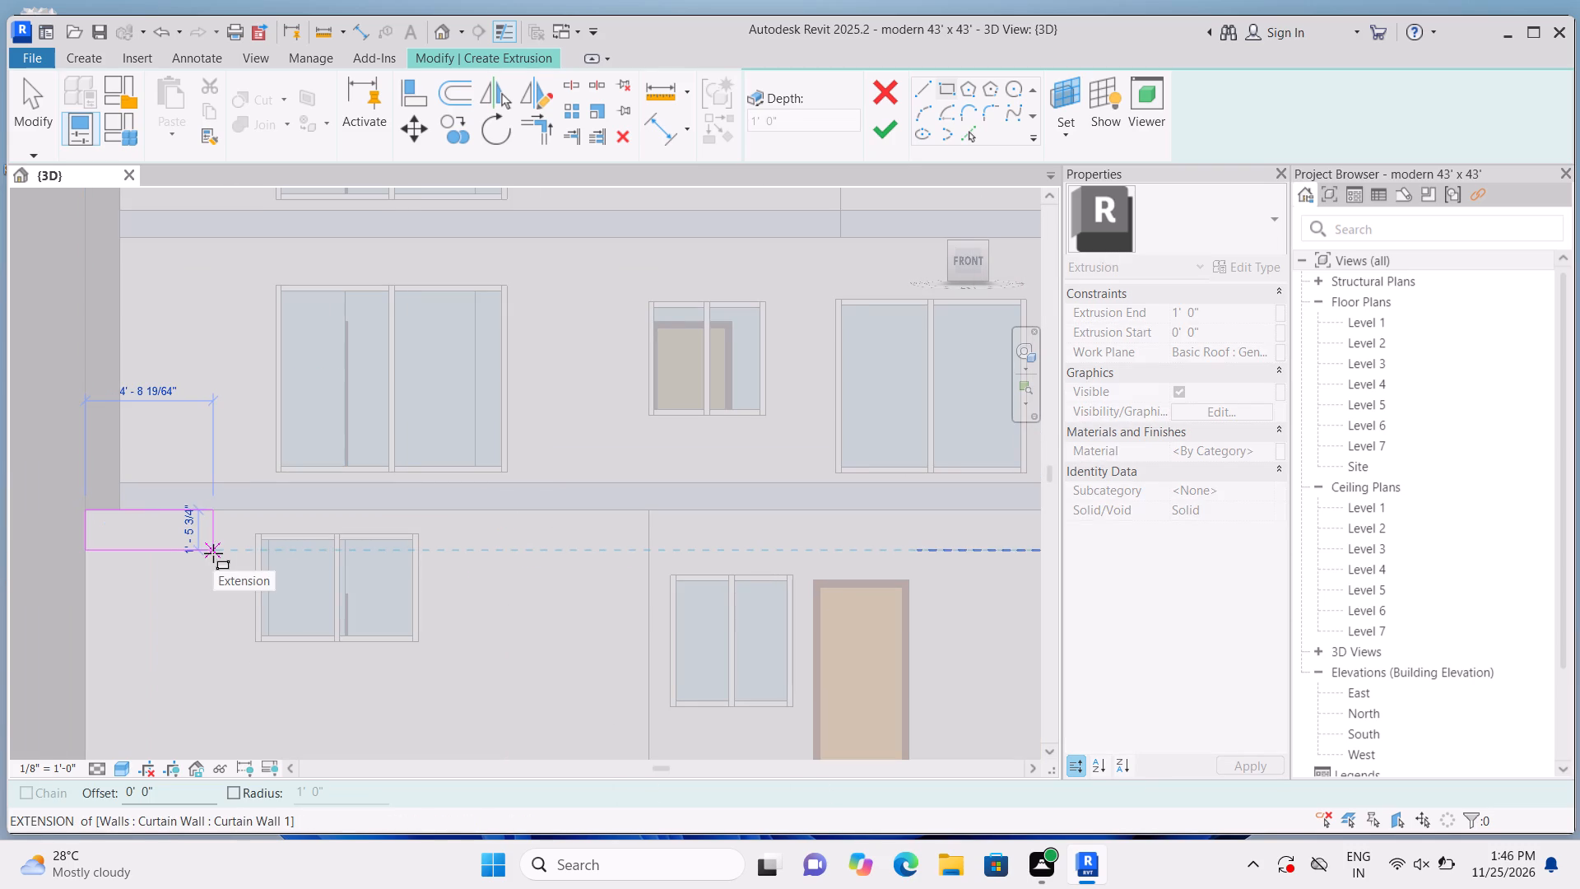
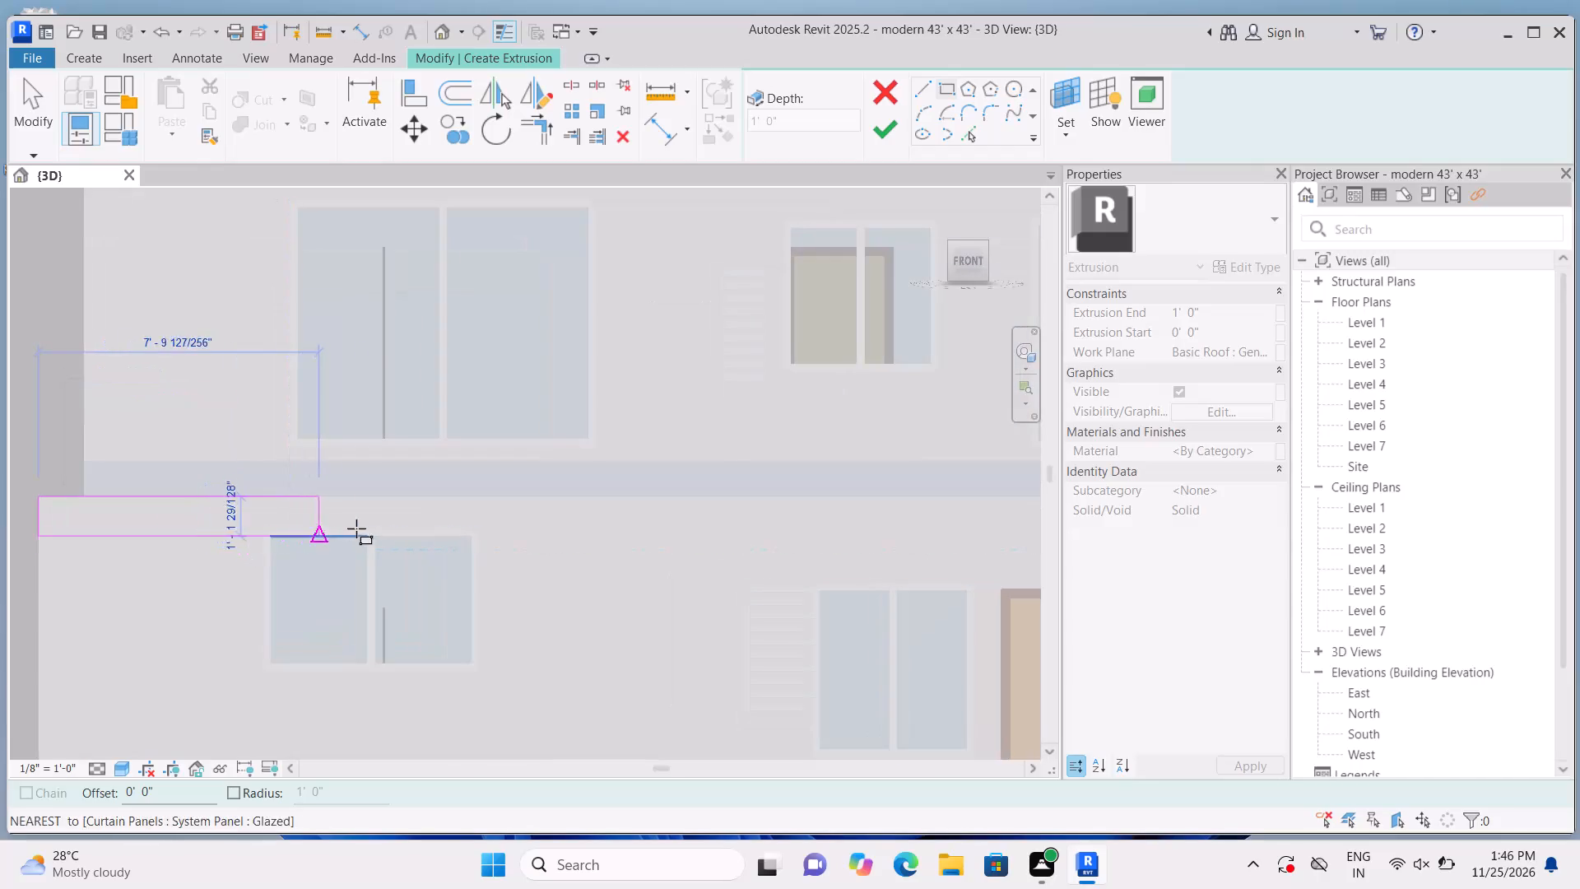
Finish the Level 2 band sketch about 10 3/4" high, ending about 1'-9" short of the 4.5" wall, and extrude it 1'-0".
scroll(490, 530, up, 2)
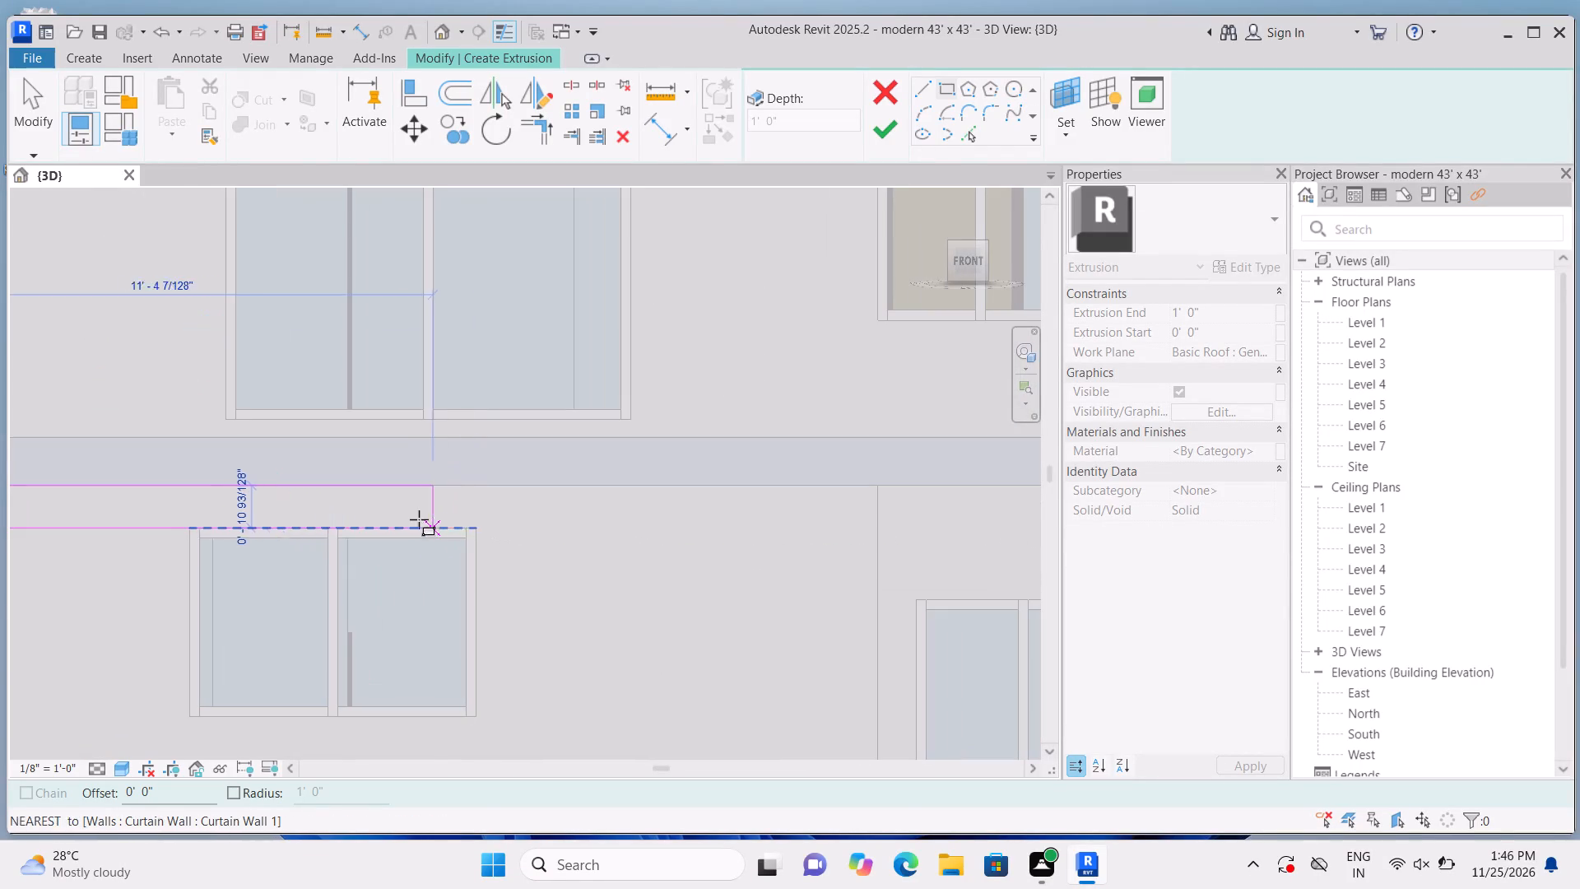
scroll(569, 524, down, 4)
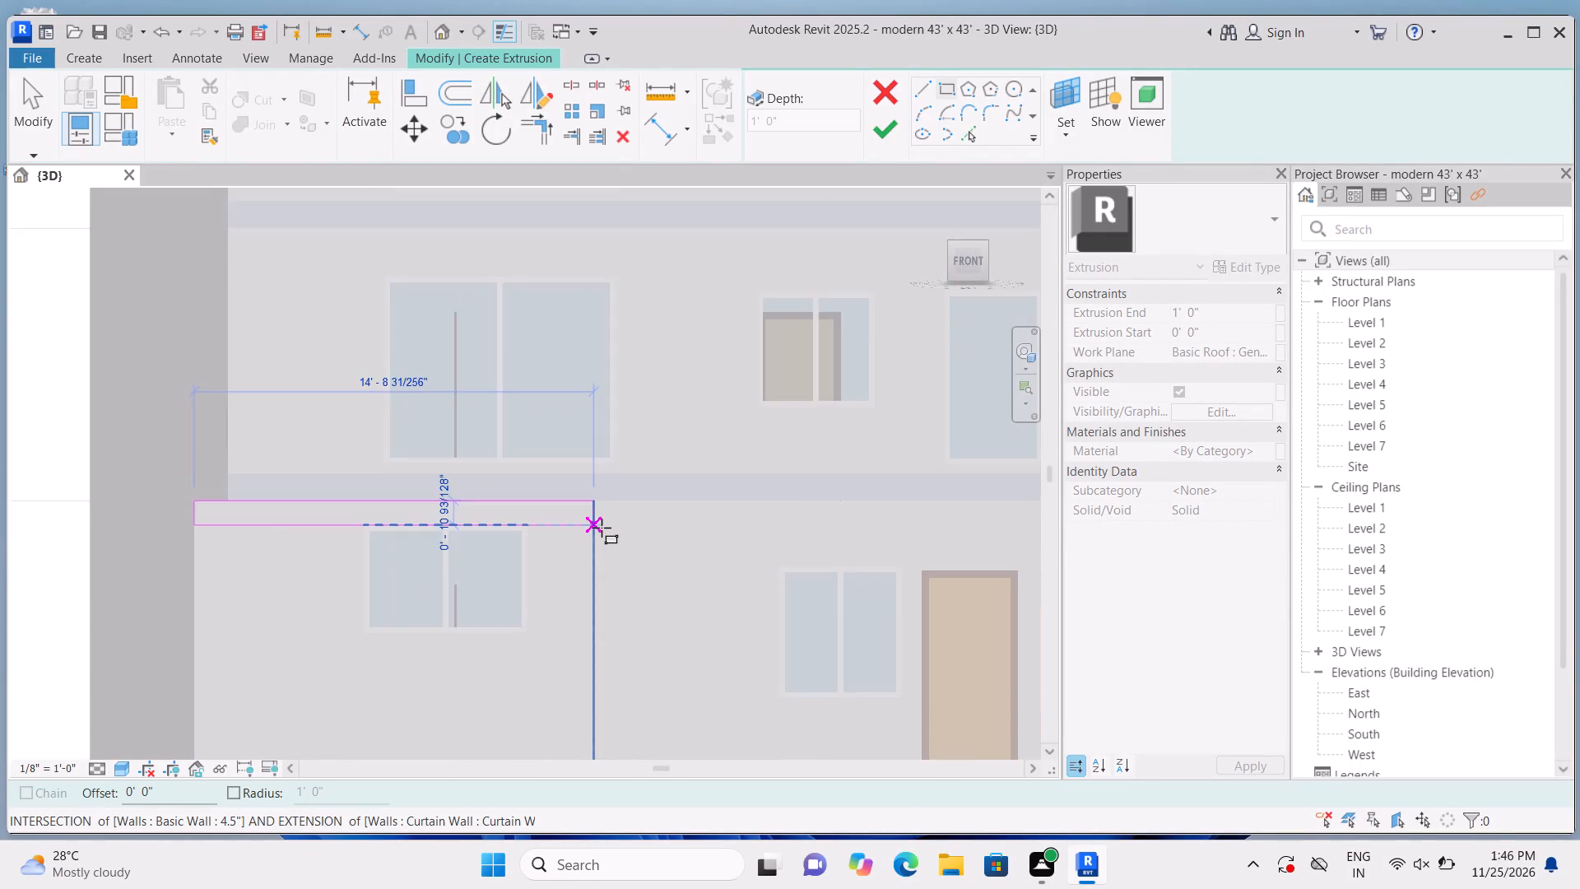
scroll(602, 528, up, 3)
middle_drag(583, 528, 306, 518)
scroll(290, 514, up, 1)
scroll(364, 504, down, 4)
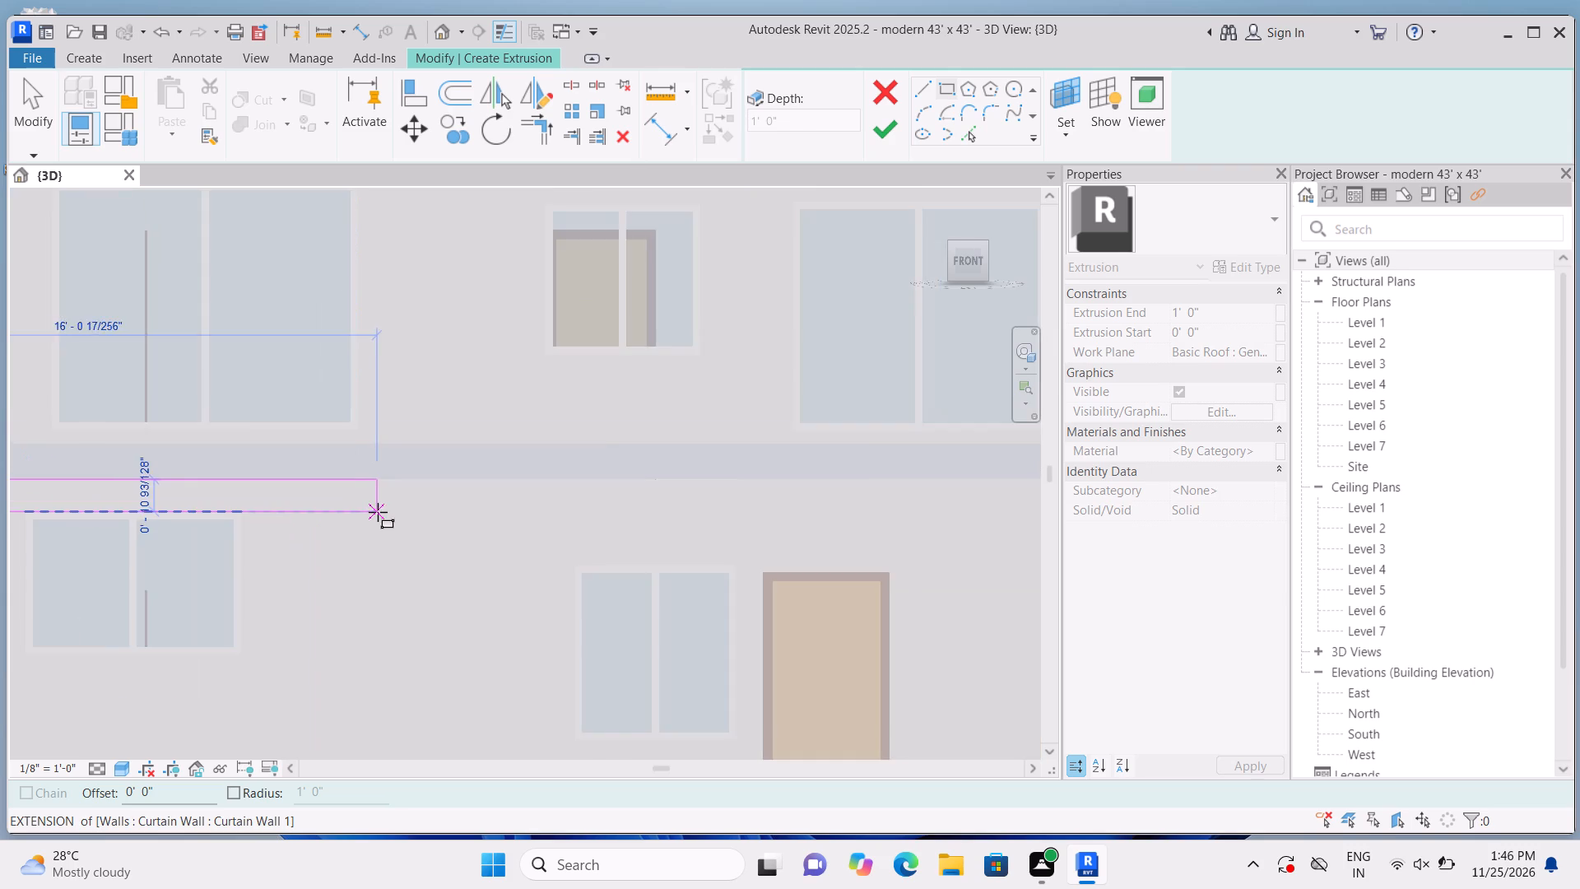
scroll(378, 512, up, 4)
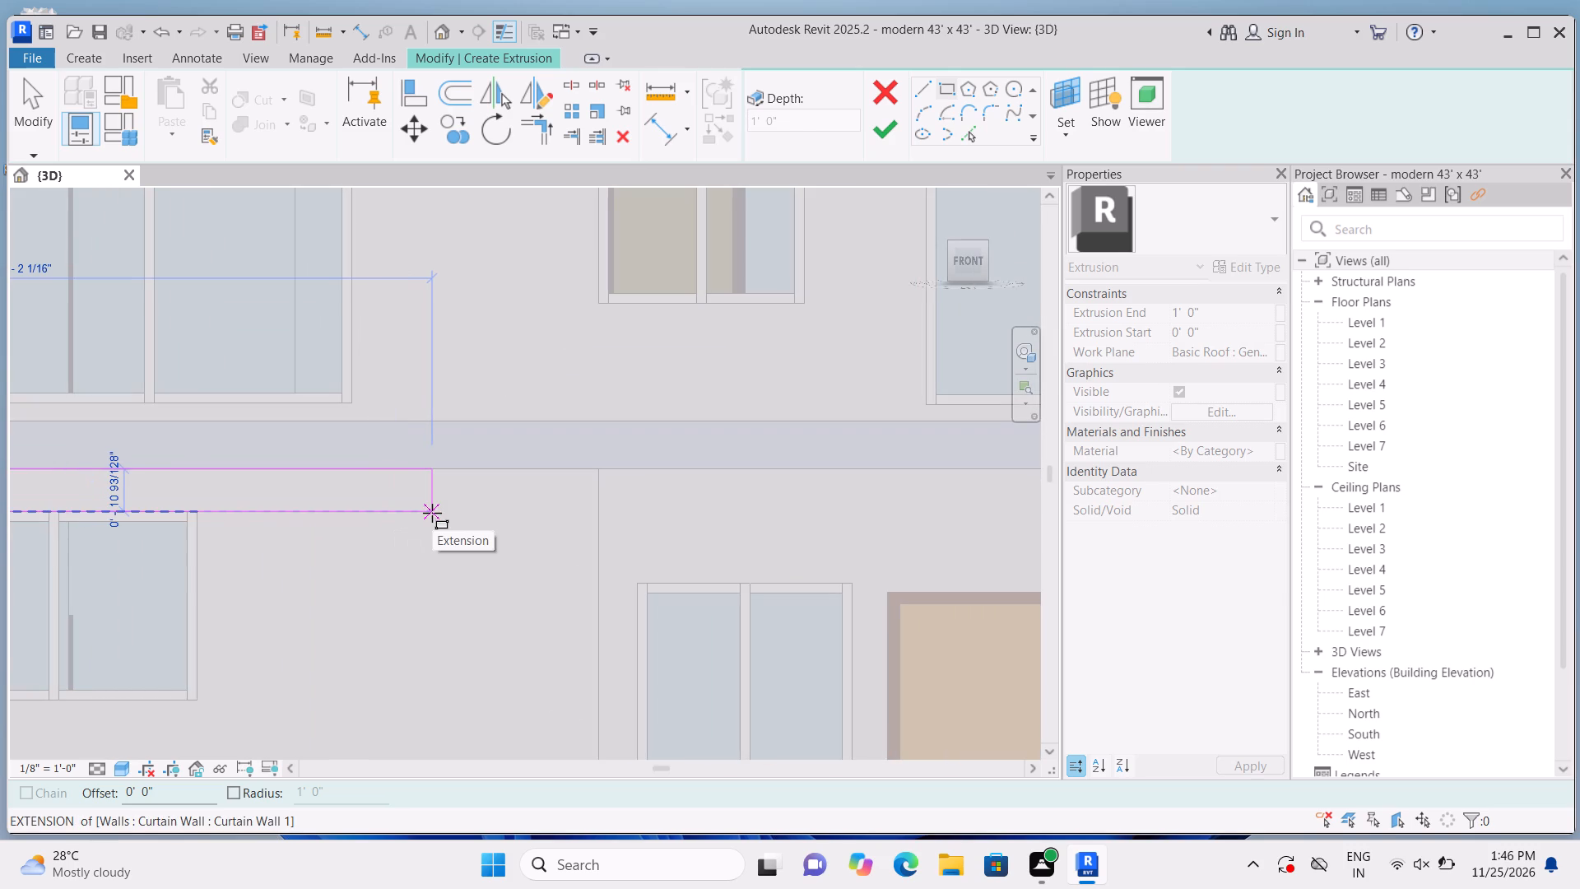
scroll(476, 521, down, 2)
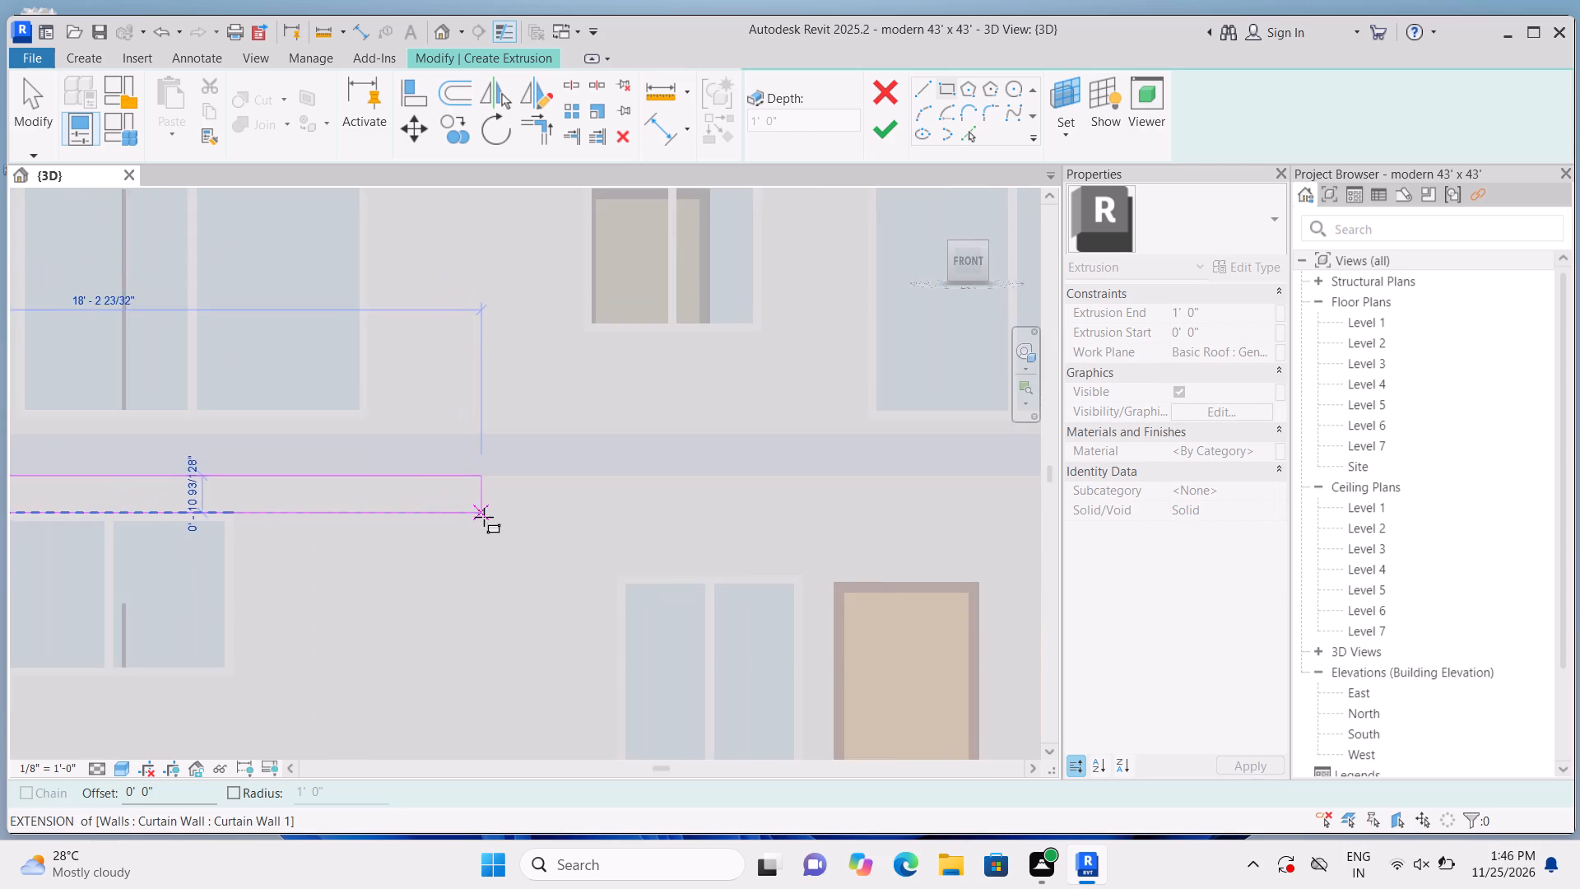
scroll(484, 517, down, 2)
scroll(484, 517, up, 4)
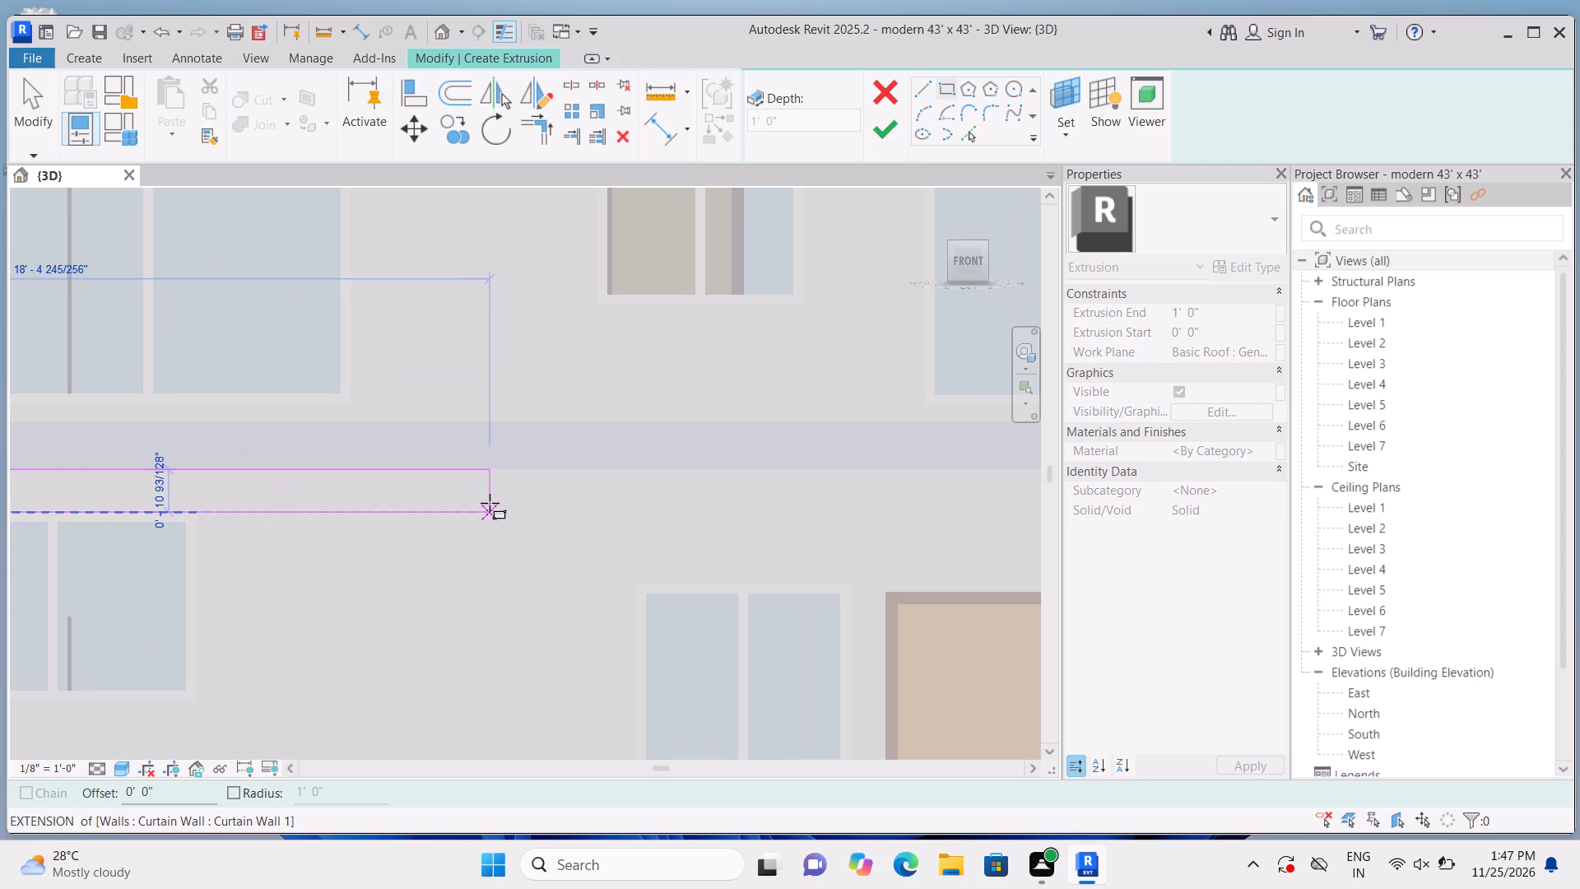
scroll(498, 503, up, 1)
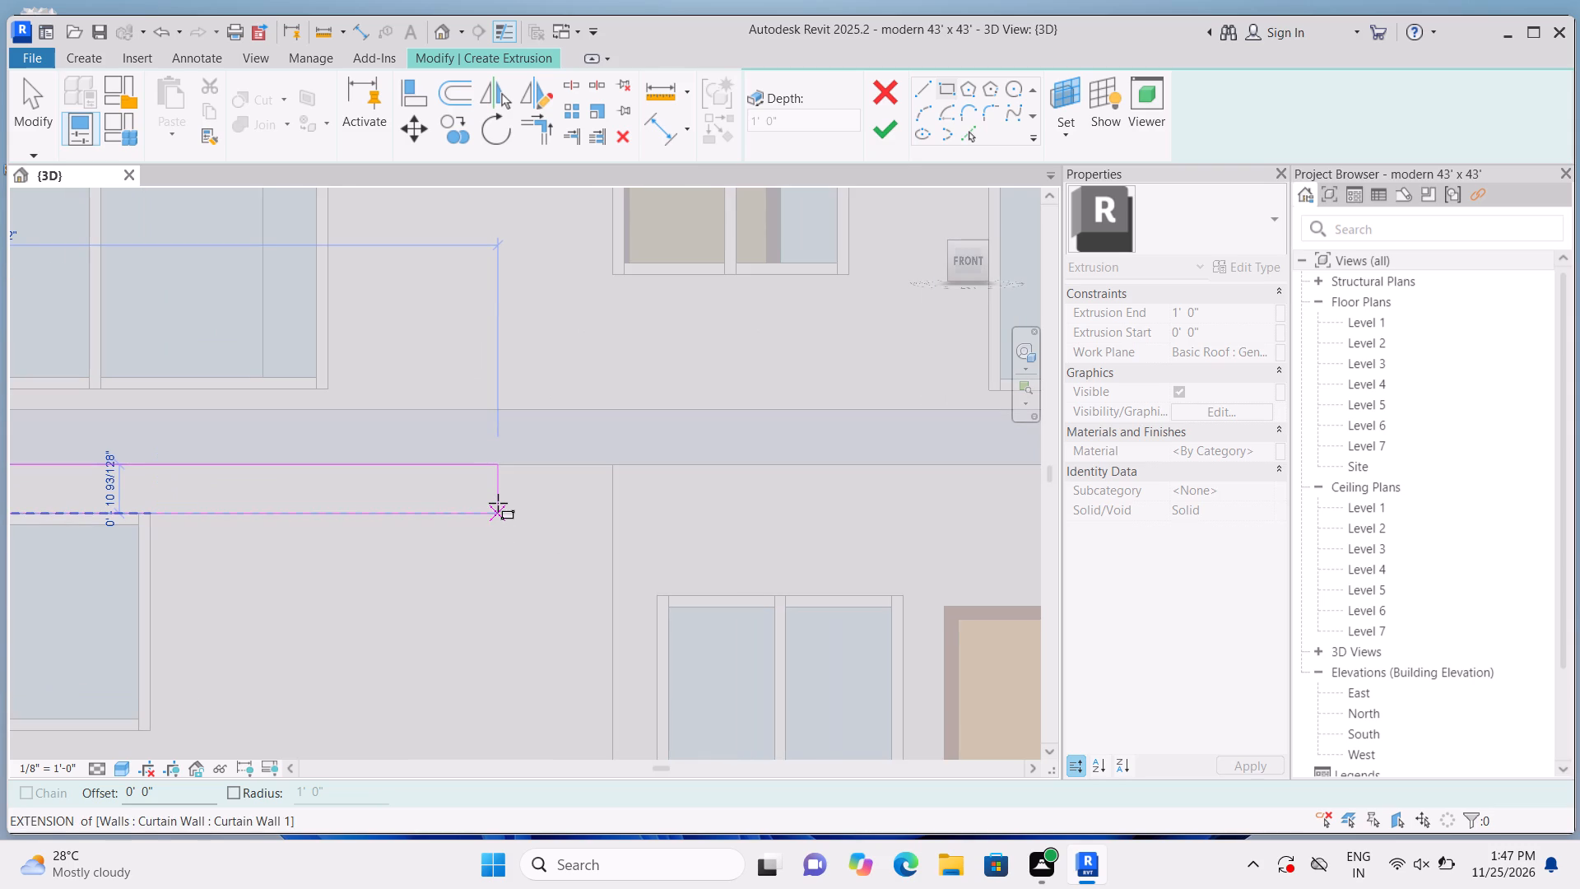
click(507, 513)
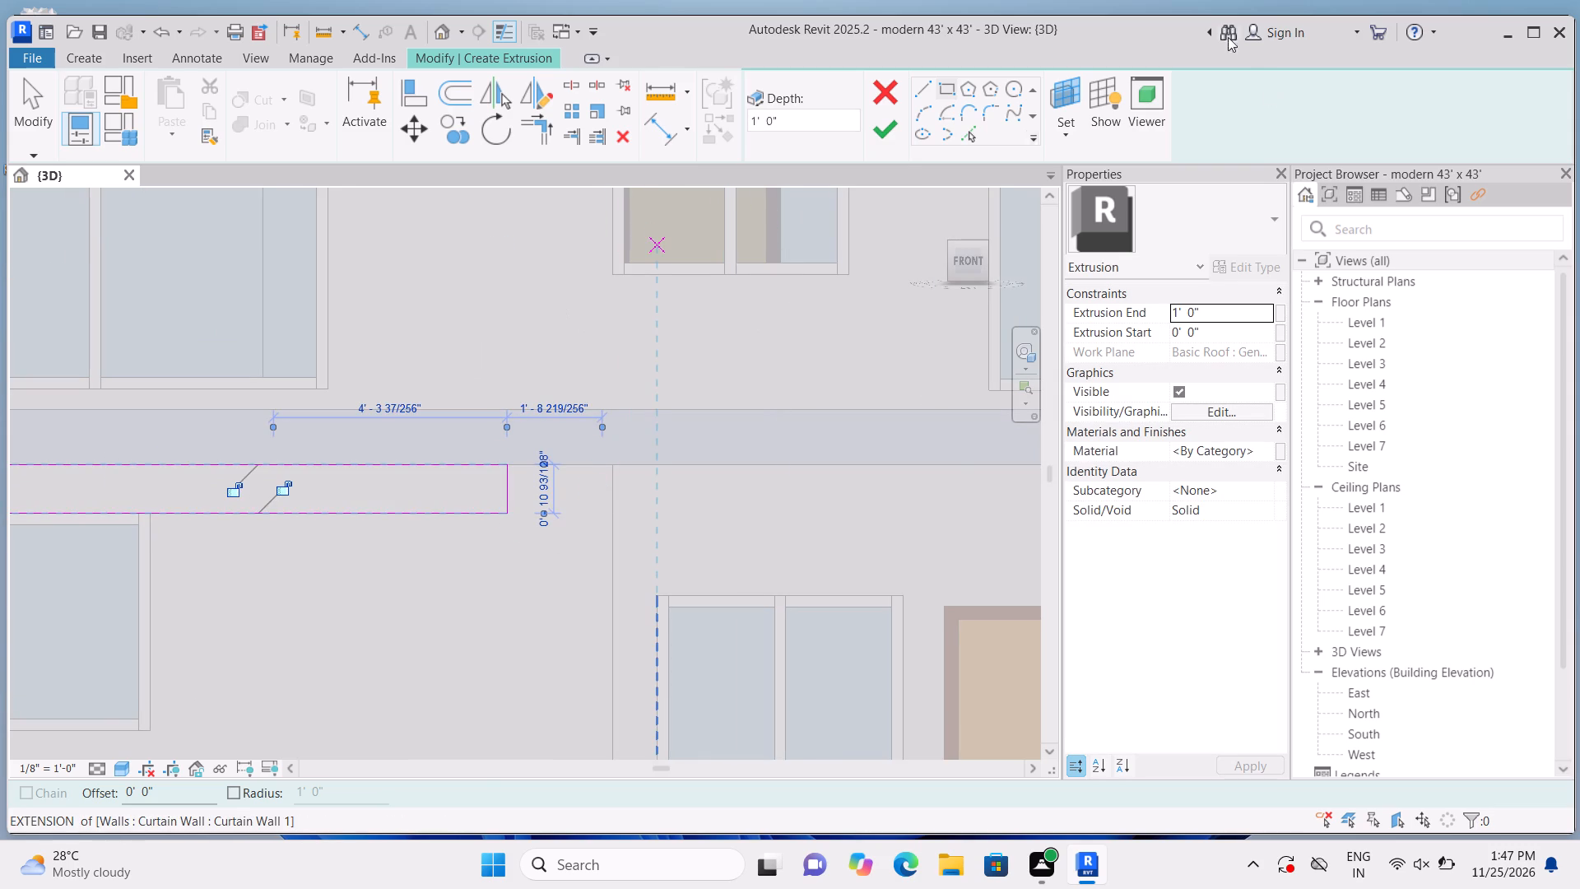
click(889, 130)
Stretch the new horizontal band's upper edge to slightly above the Level 2 line, overlapping the vertical band's lower end.
scroll(778, 553, down, 3)
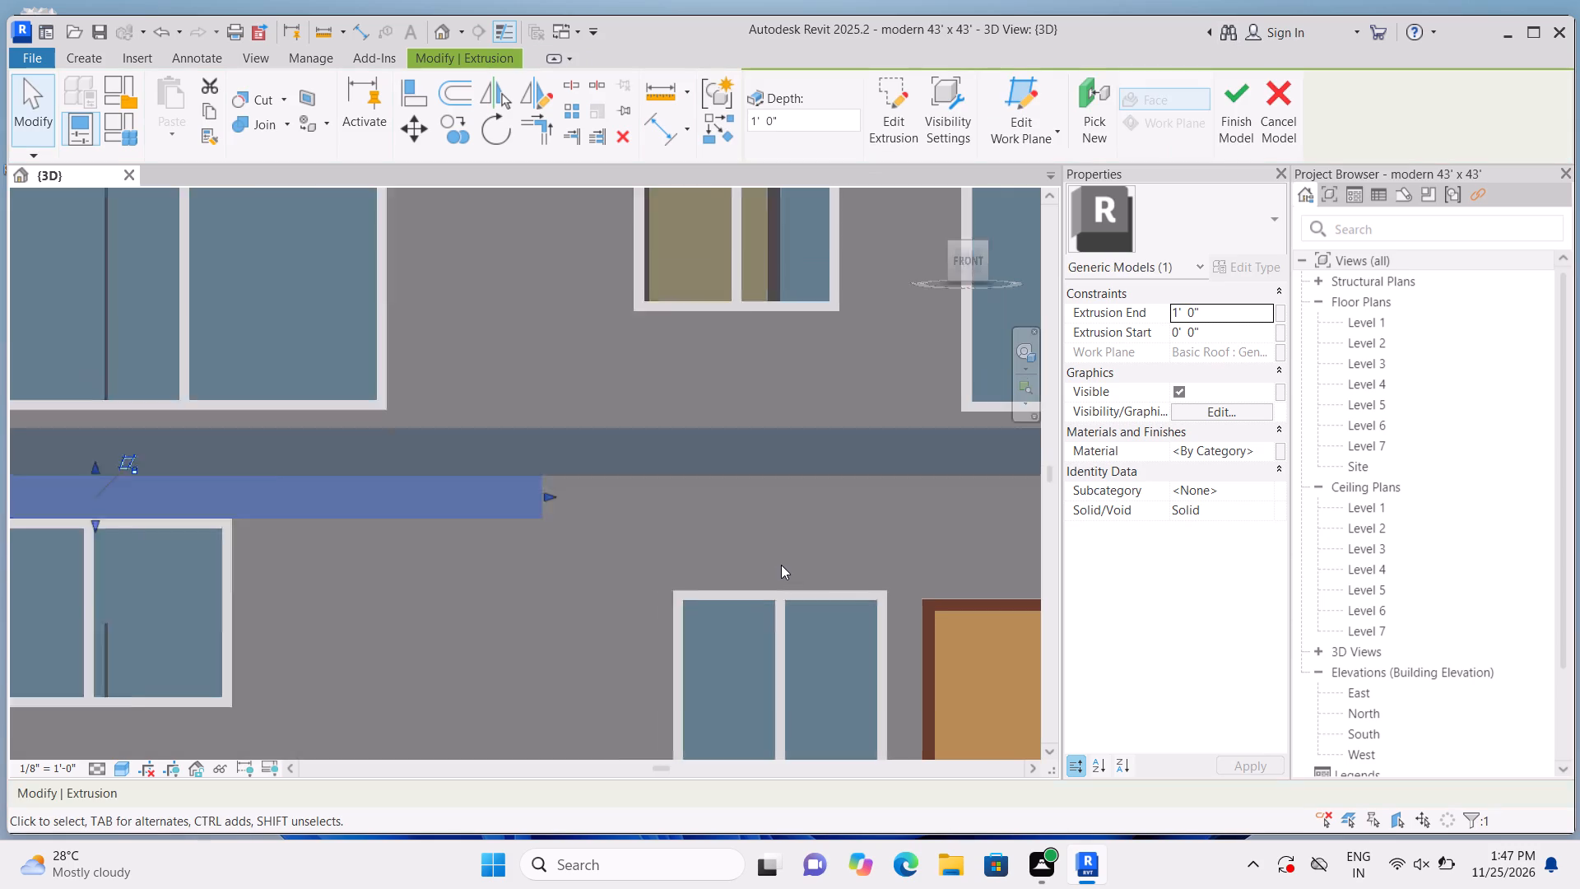
scroll(781, 565, down, 3)
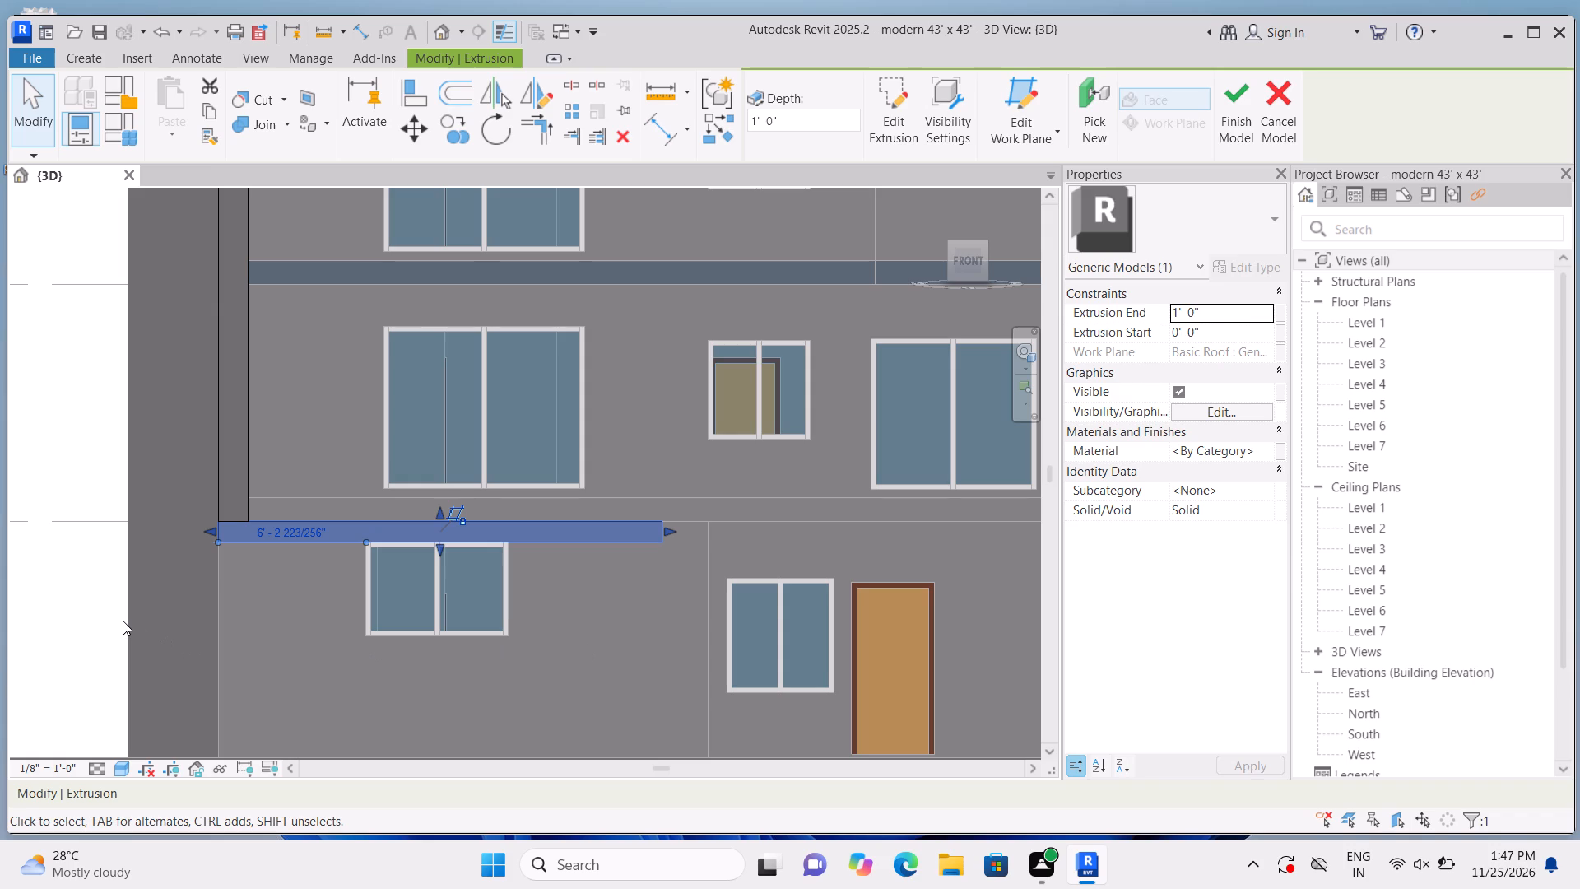
scroll(141, 619, down, 3)
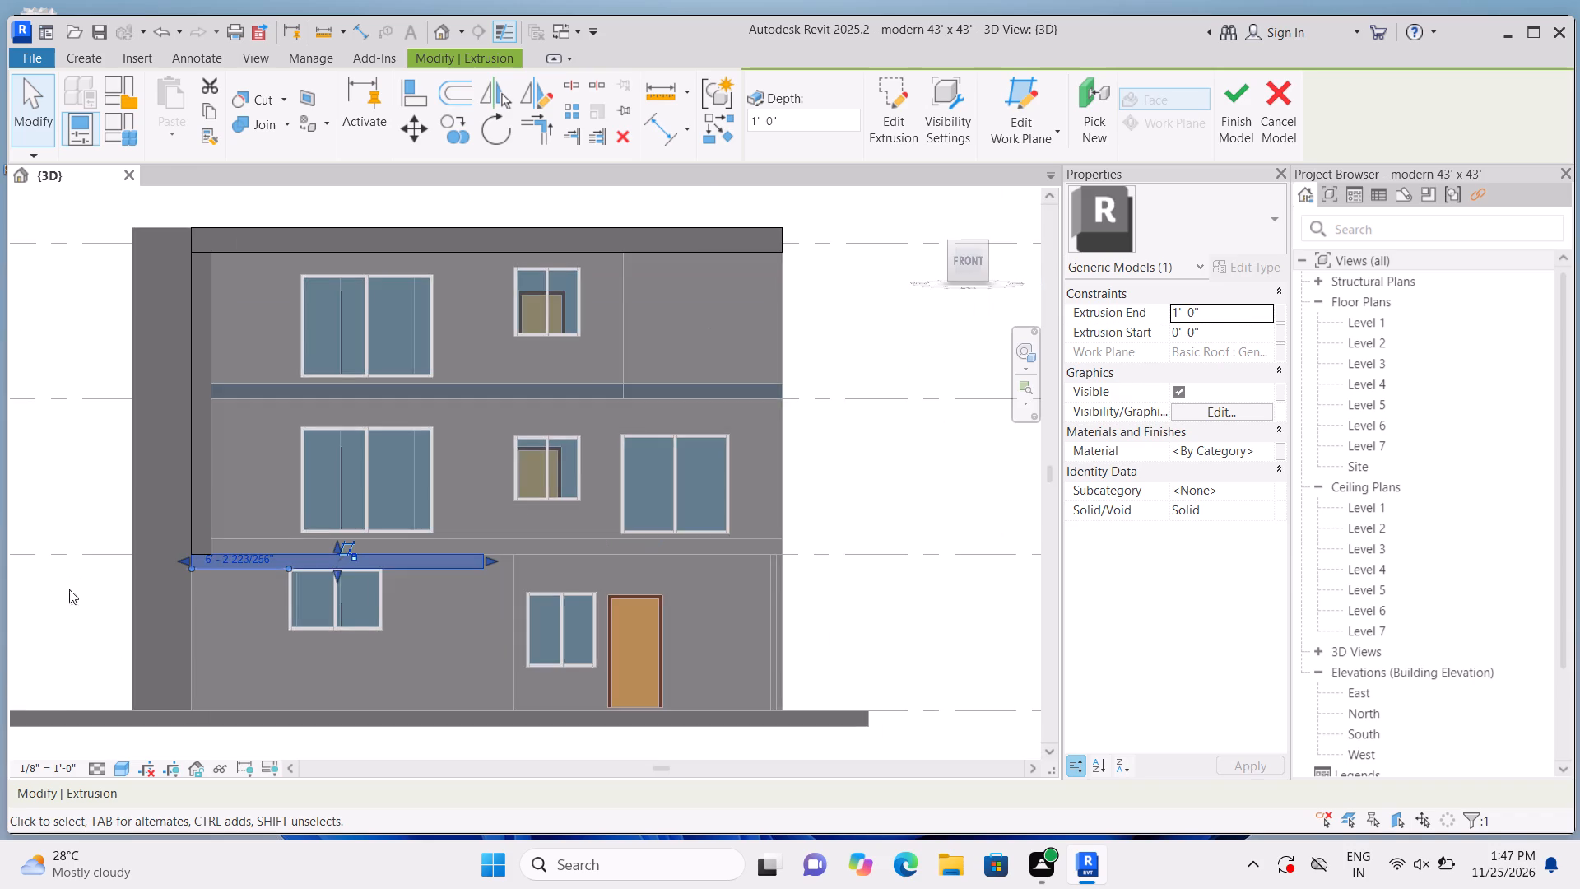
scroll(69, 614, up, 1)
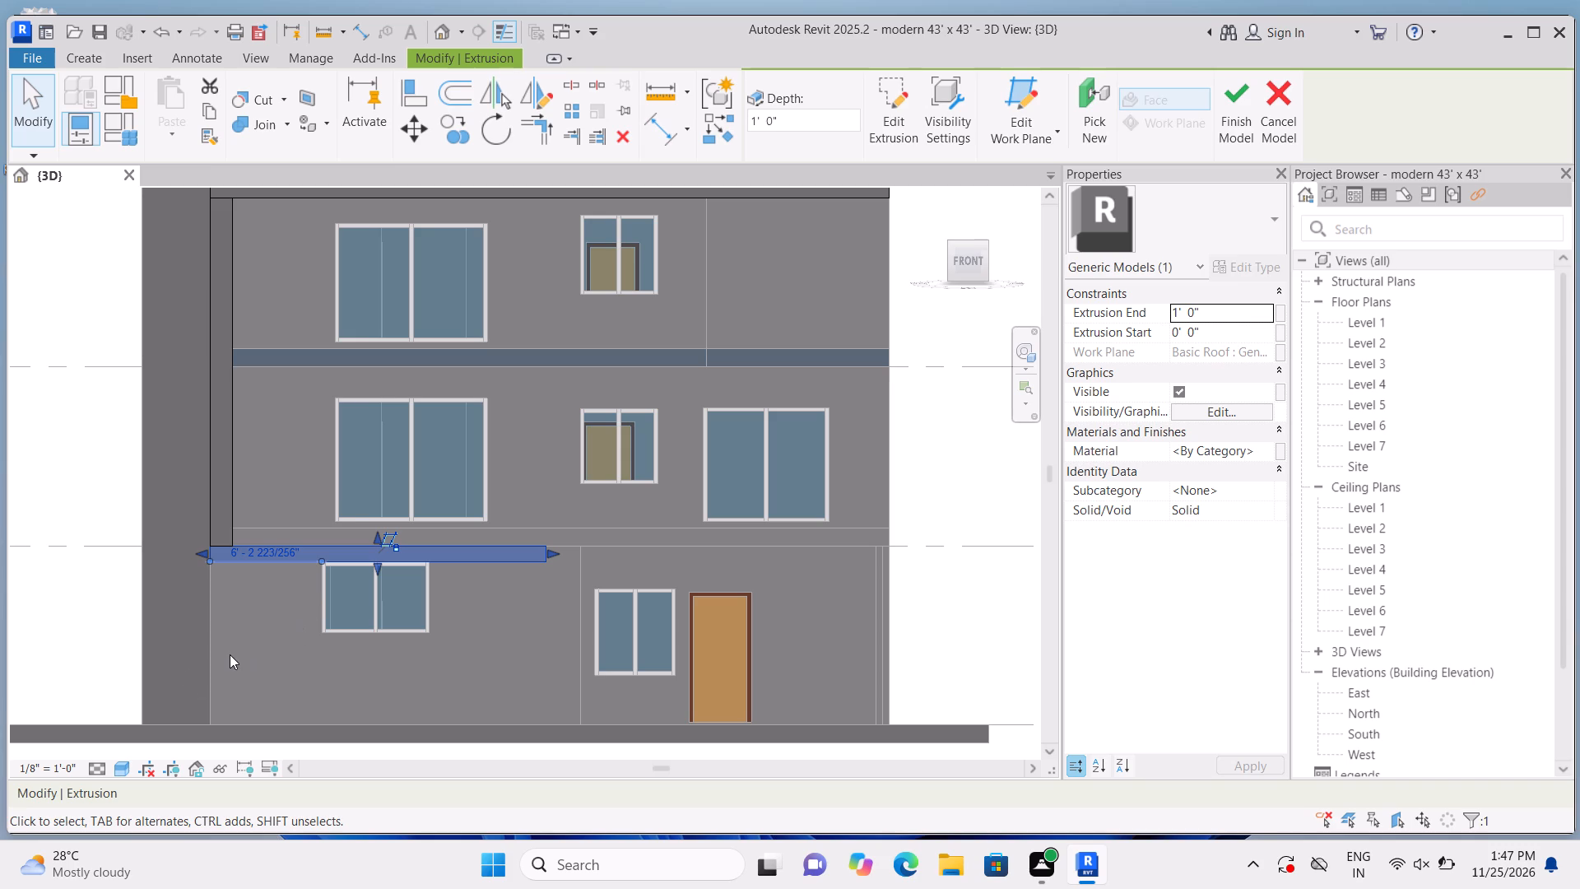
scroll(227, 651, up, 1)
scroll(272, 566, up, 5)
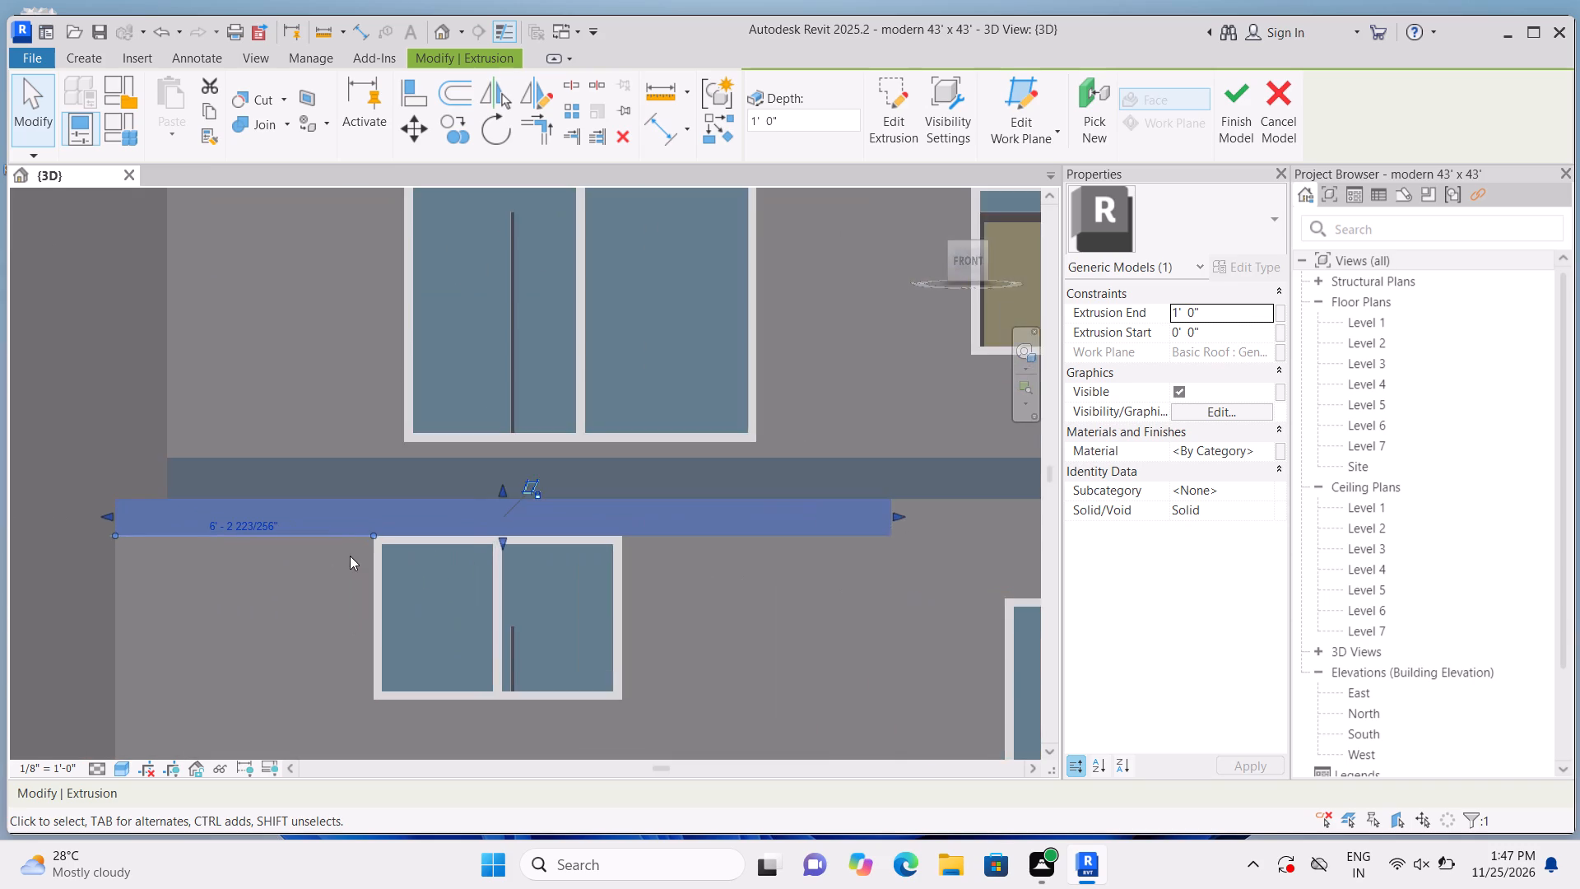
scroll(350, 556, down, 3)
scroll(464, 527, up, 4)
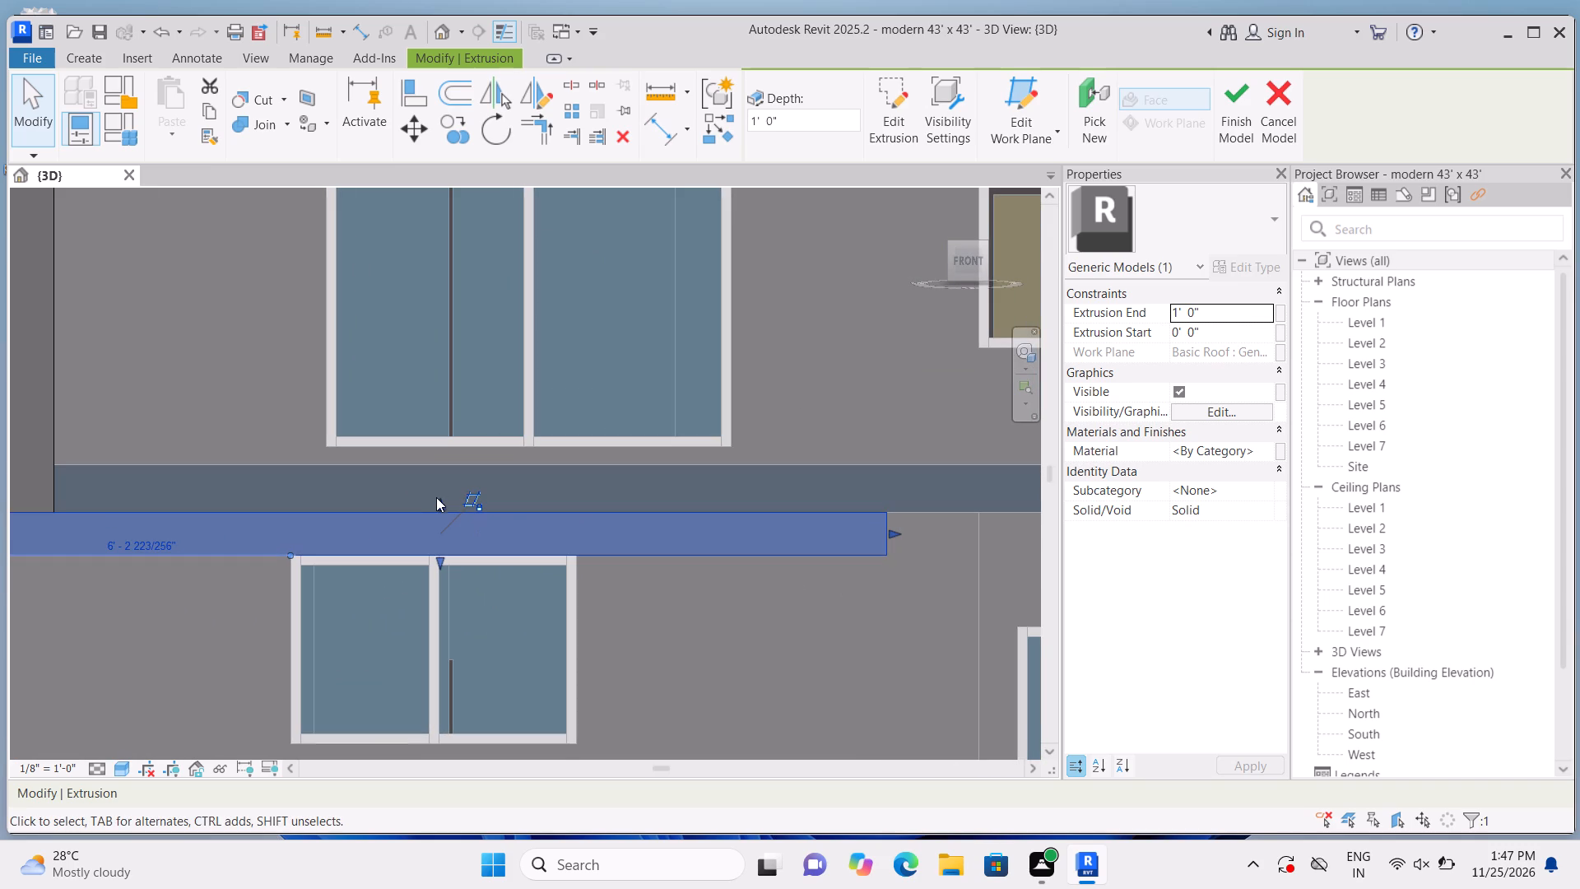
click(435, 500)
scroll(435, 500, down, 3)
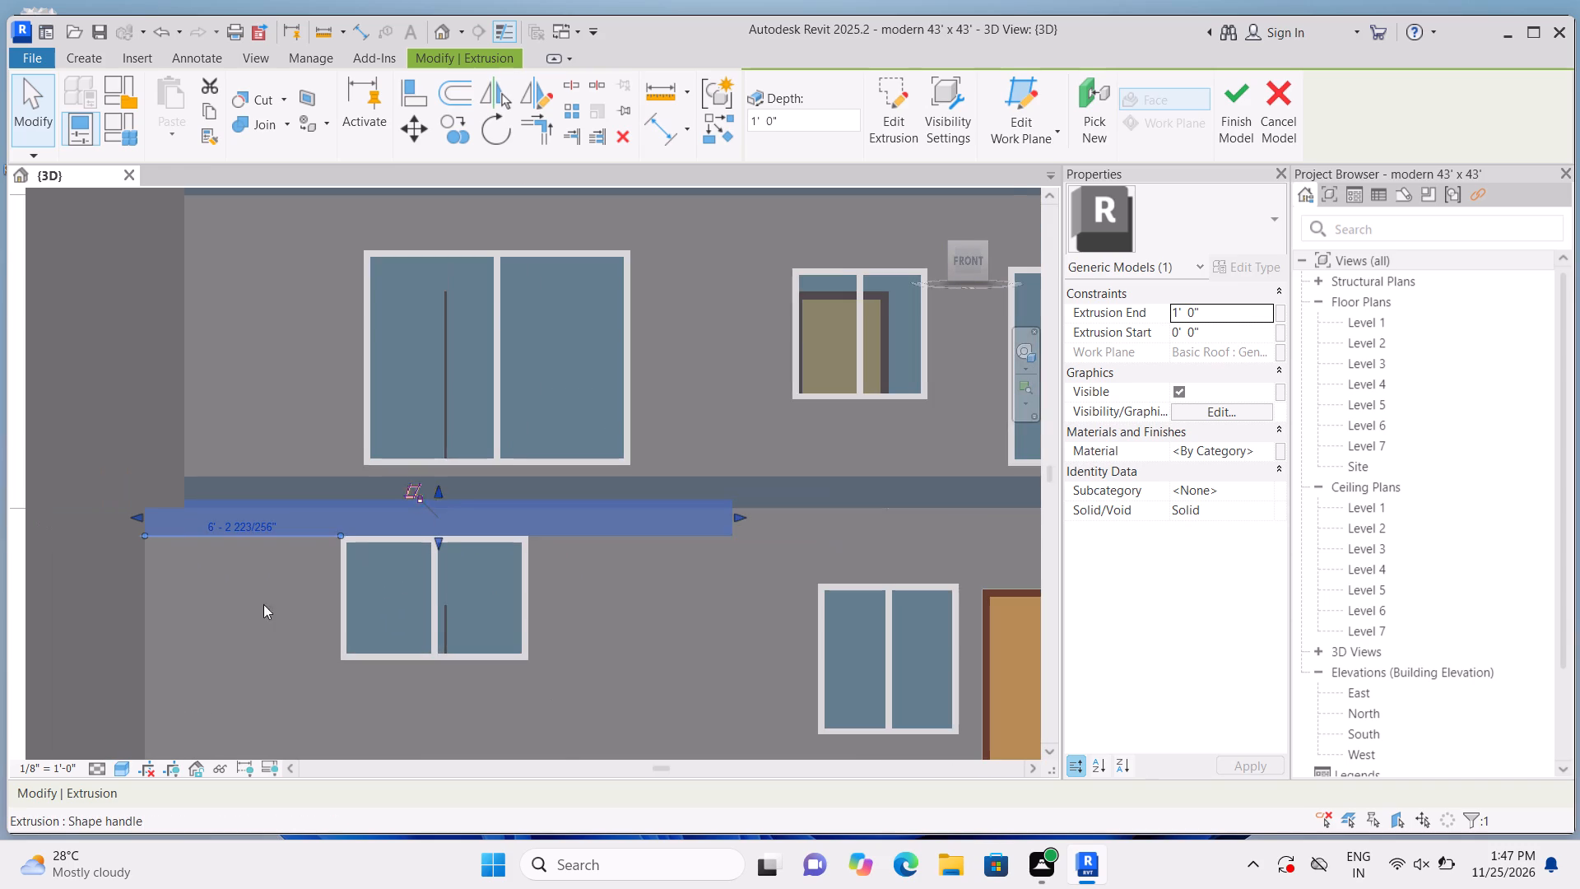
click(32, 623)
Examine the front facade bands and the open Level 3 corner in 3D from the front and right sides.
scroll(179, 598, down, 2)
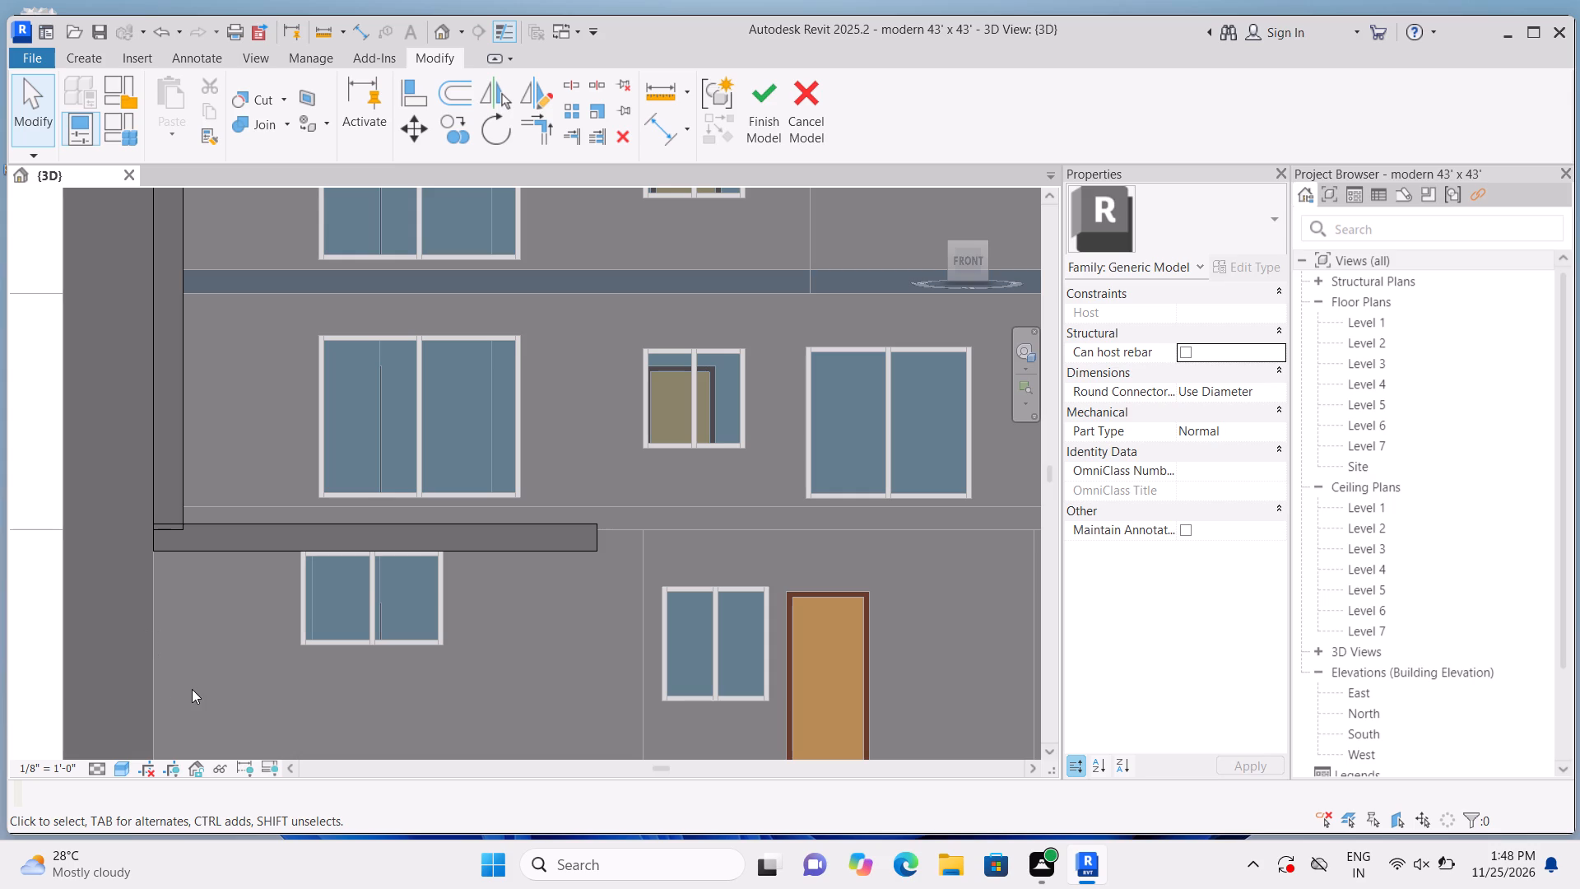
scroll(215, 689, down, 4)
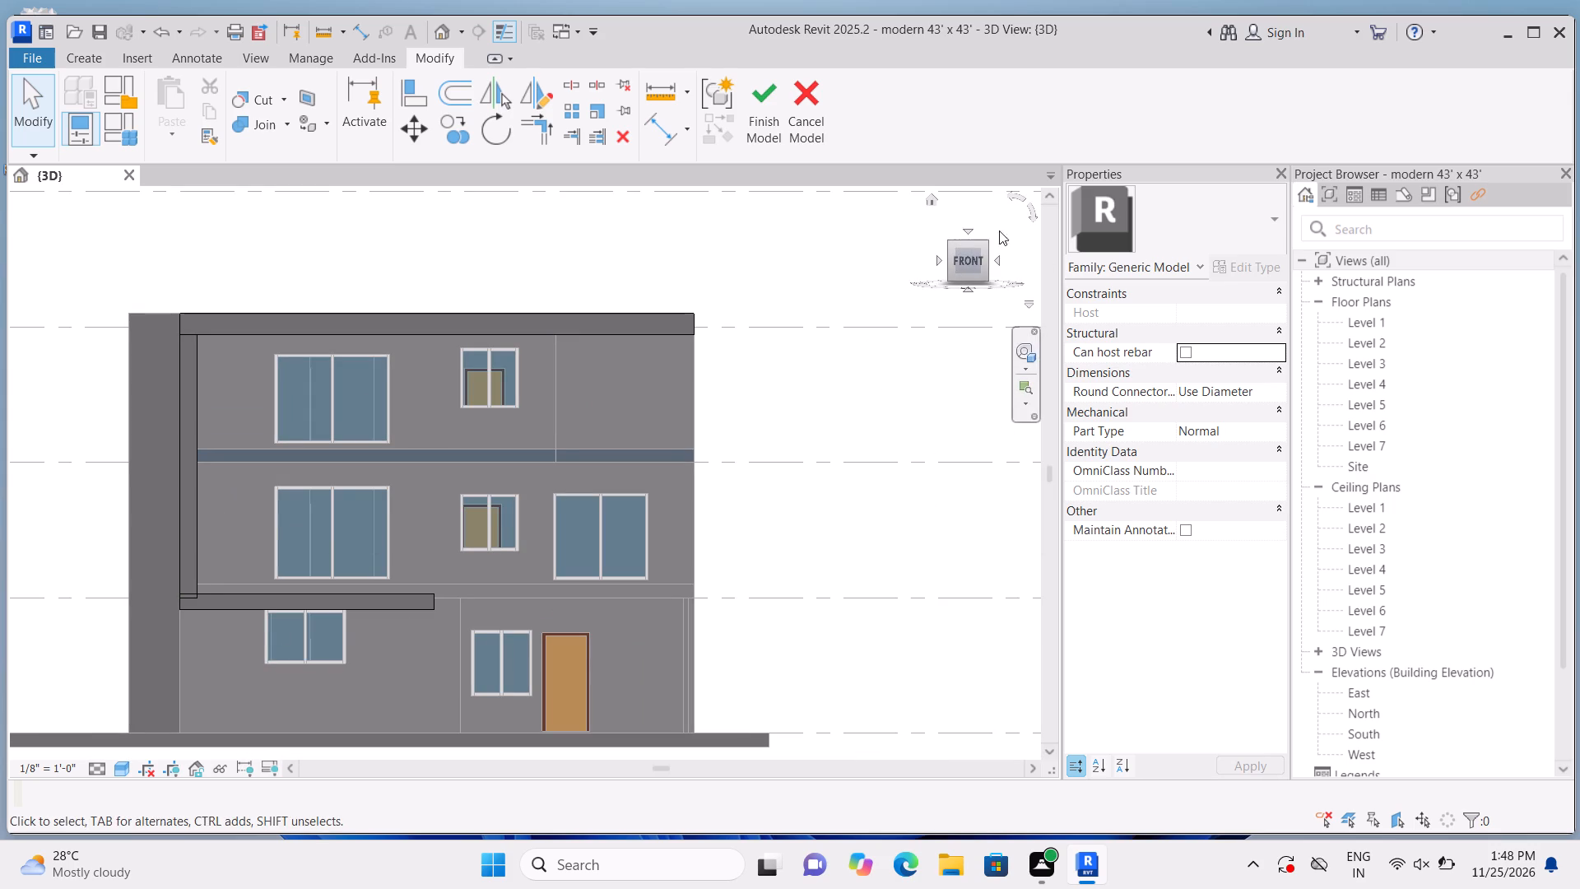
click(936, 198)
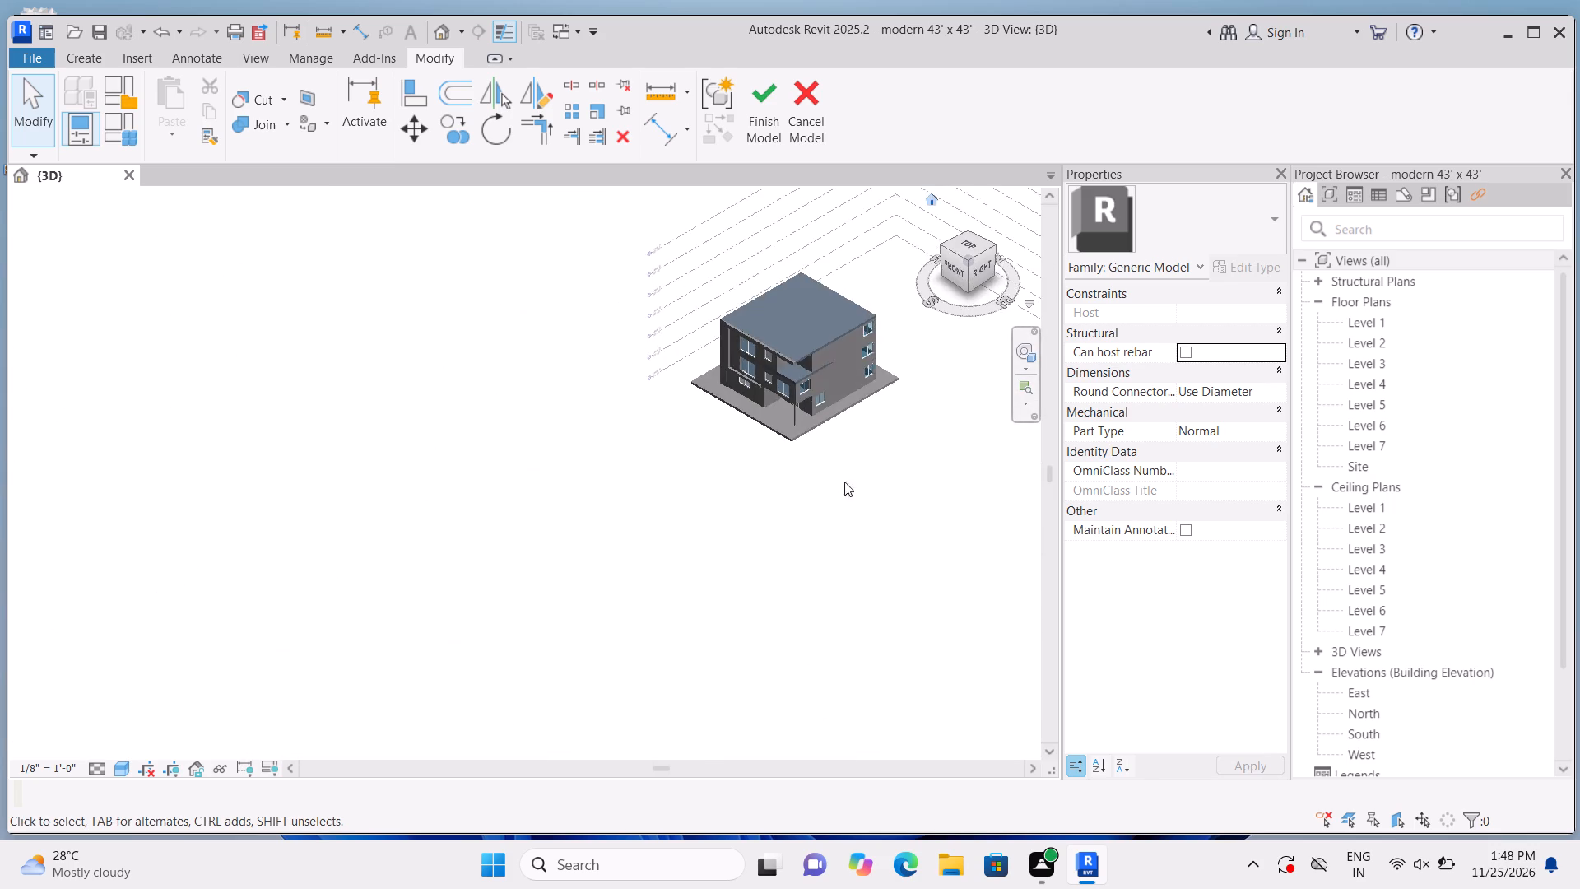
scroll(413, 699, up, 3)
shift+middle_drag(348, 665, 349, 604)
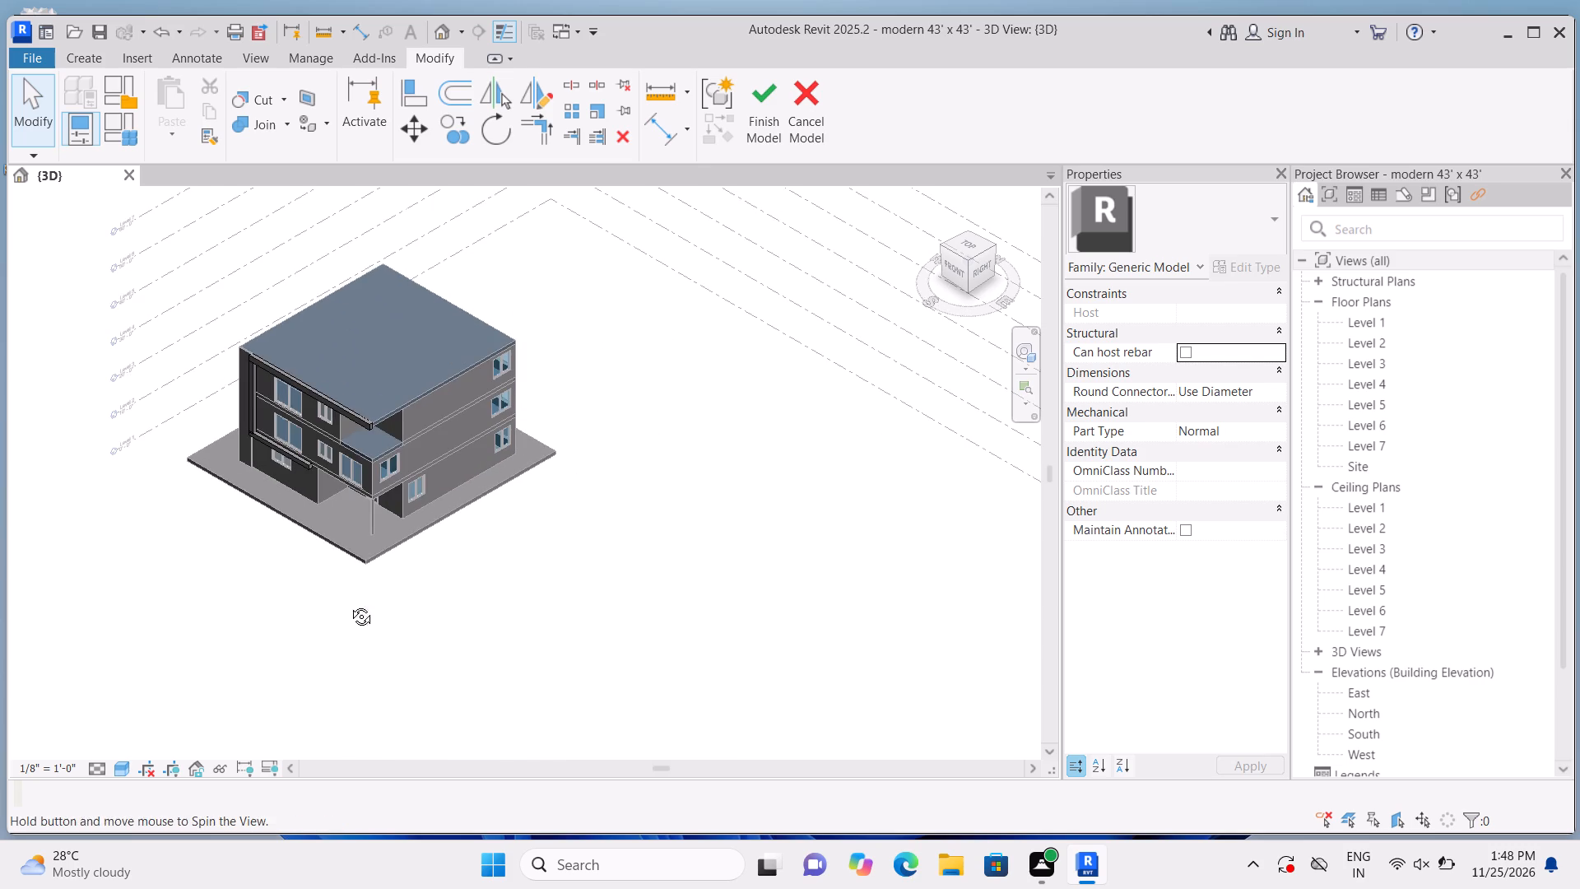
shift+middle_drag(349, 604, 352, 570)
shift+middle_drag(363, 587, 489, 600)
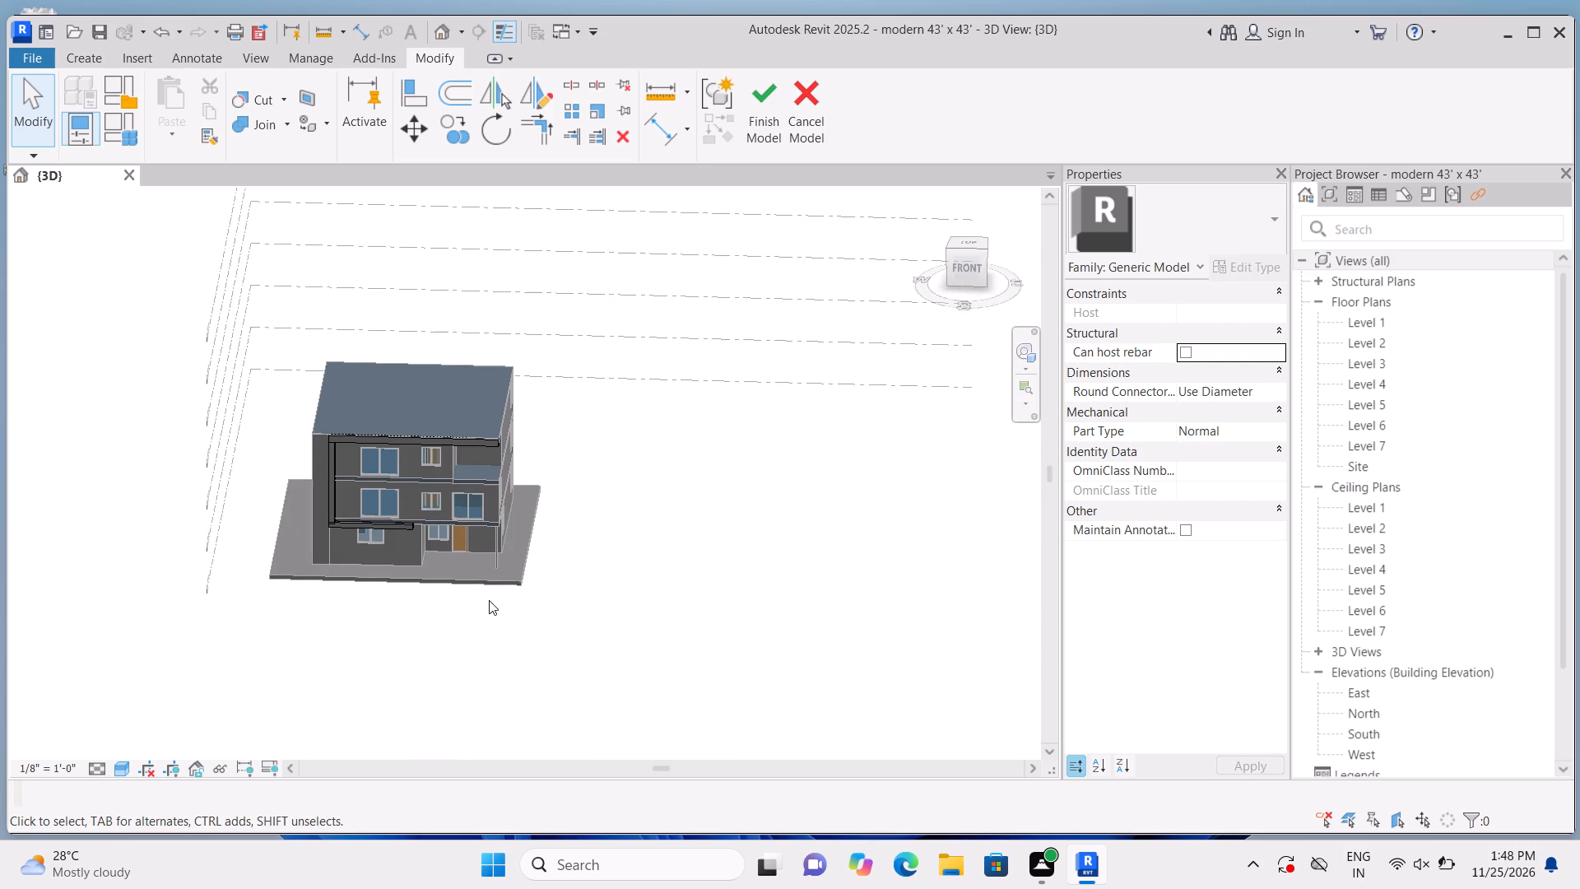
shift+middle_drag(525, 598, 330, 597)
scroll(332, 533, up, 1)
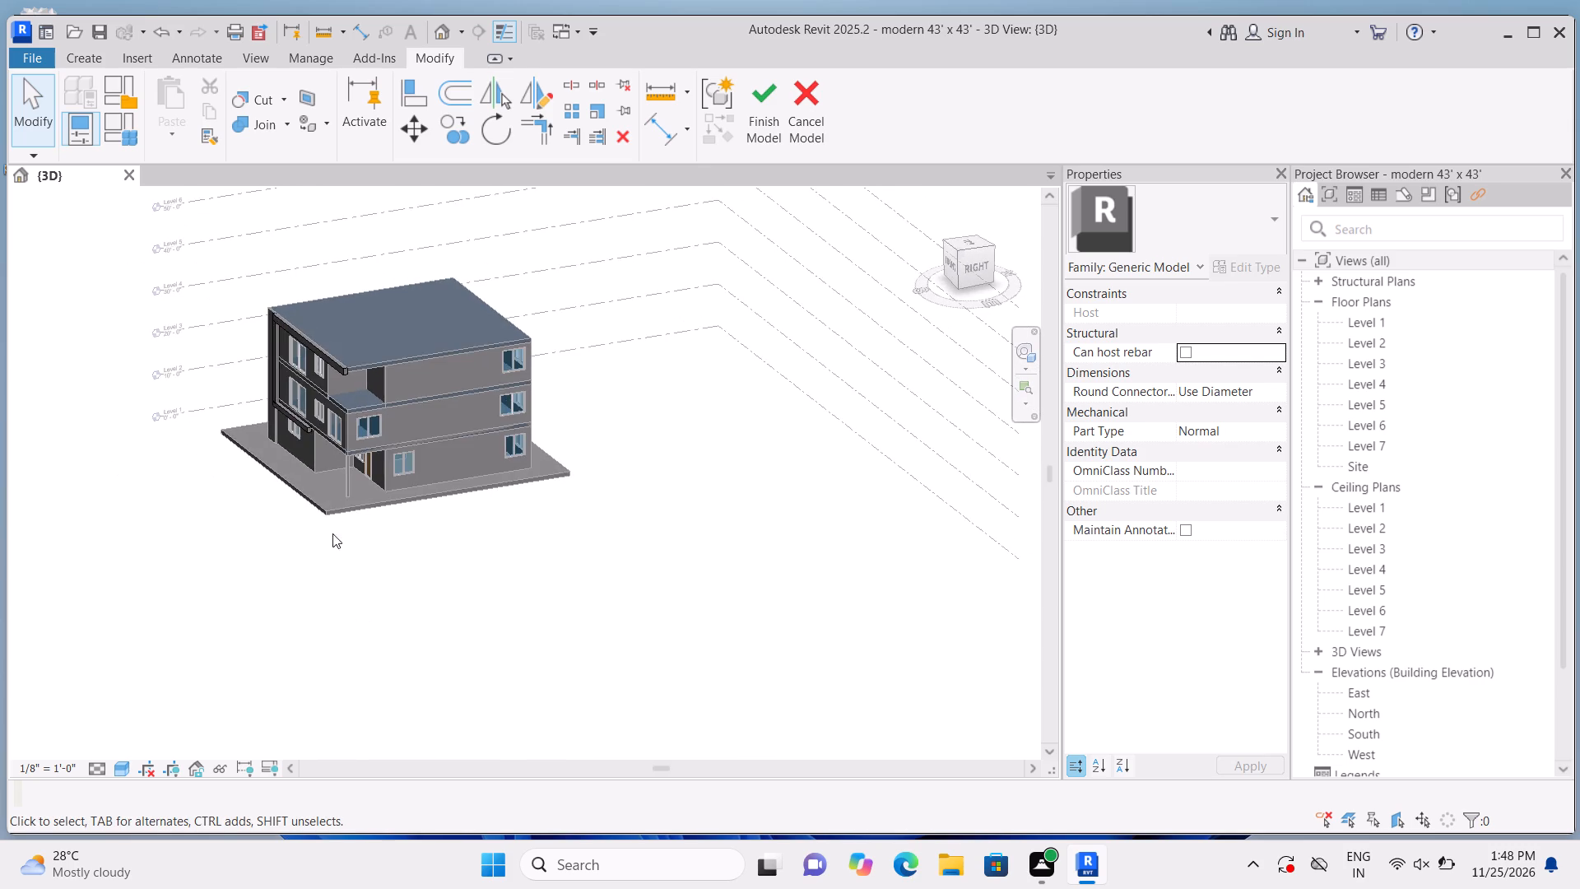
scroll(332, 533, up, 1)
middle_drag(332, 547, 351, 652)
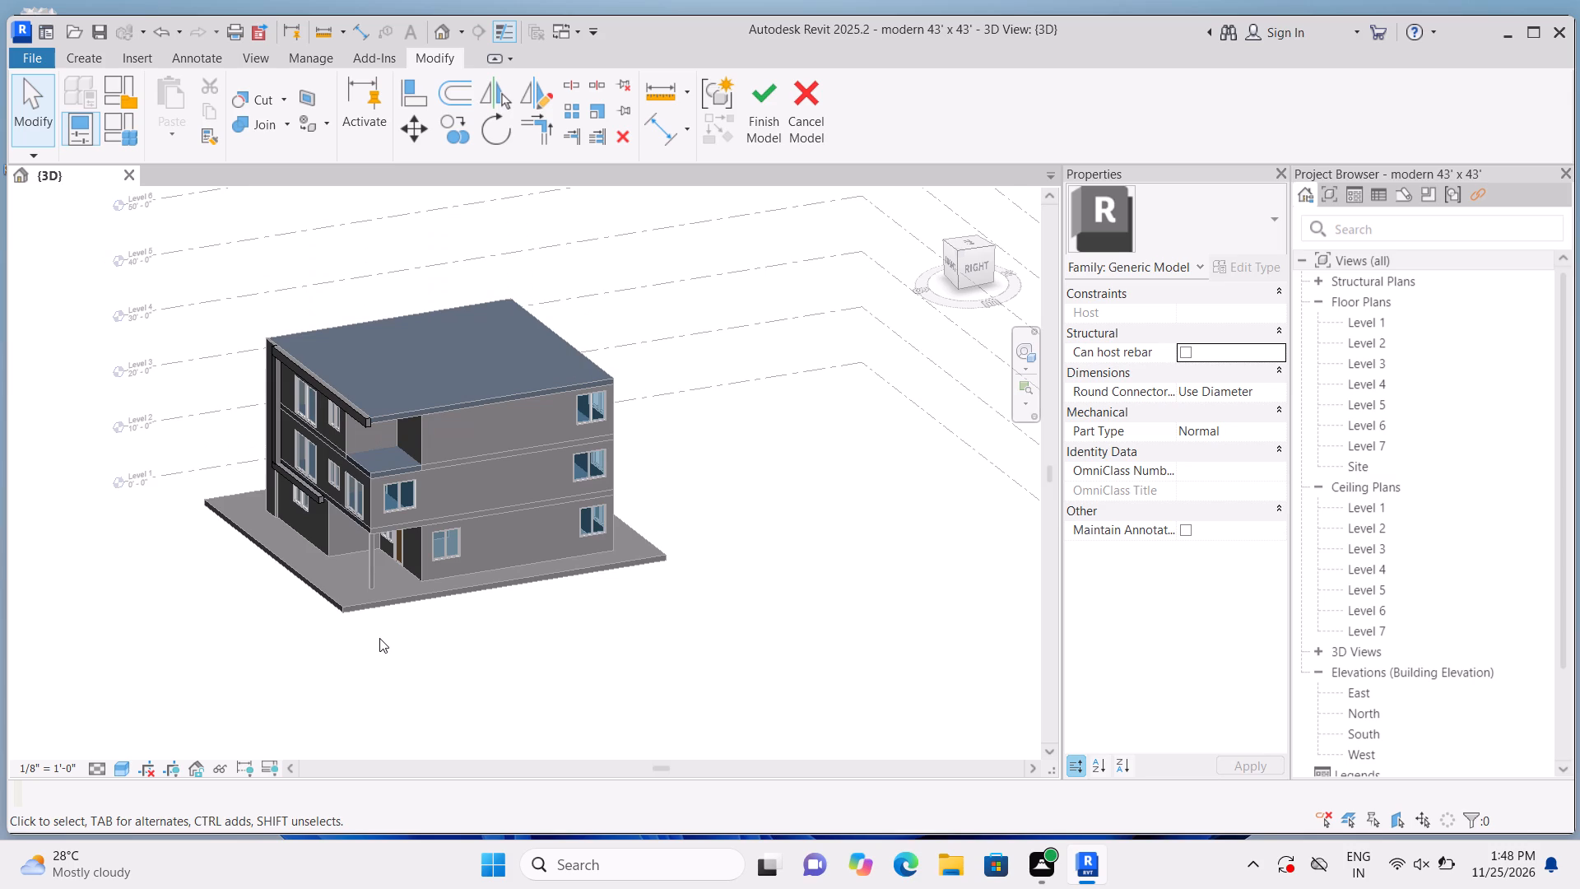
scroll(379, 638, up, 3)
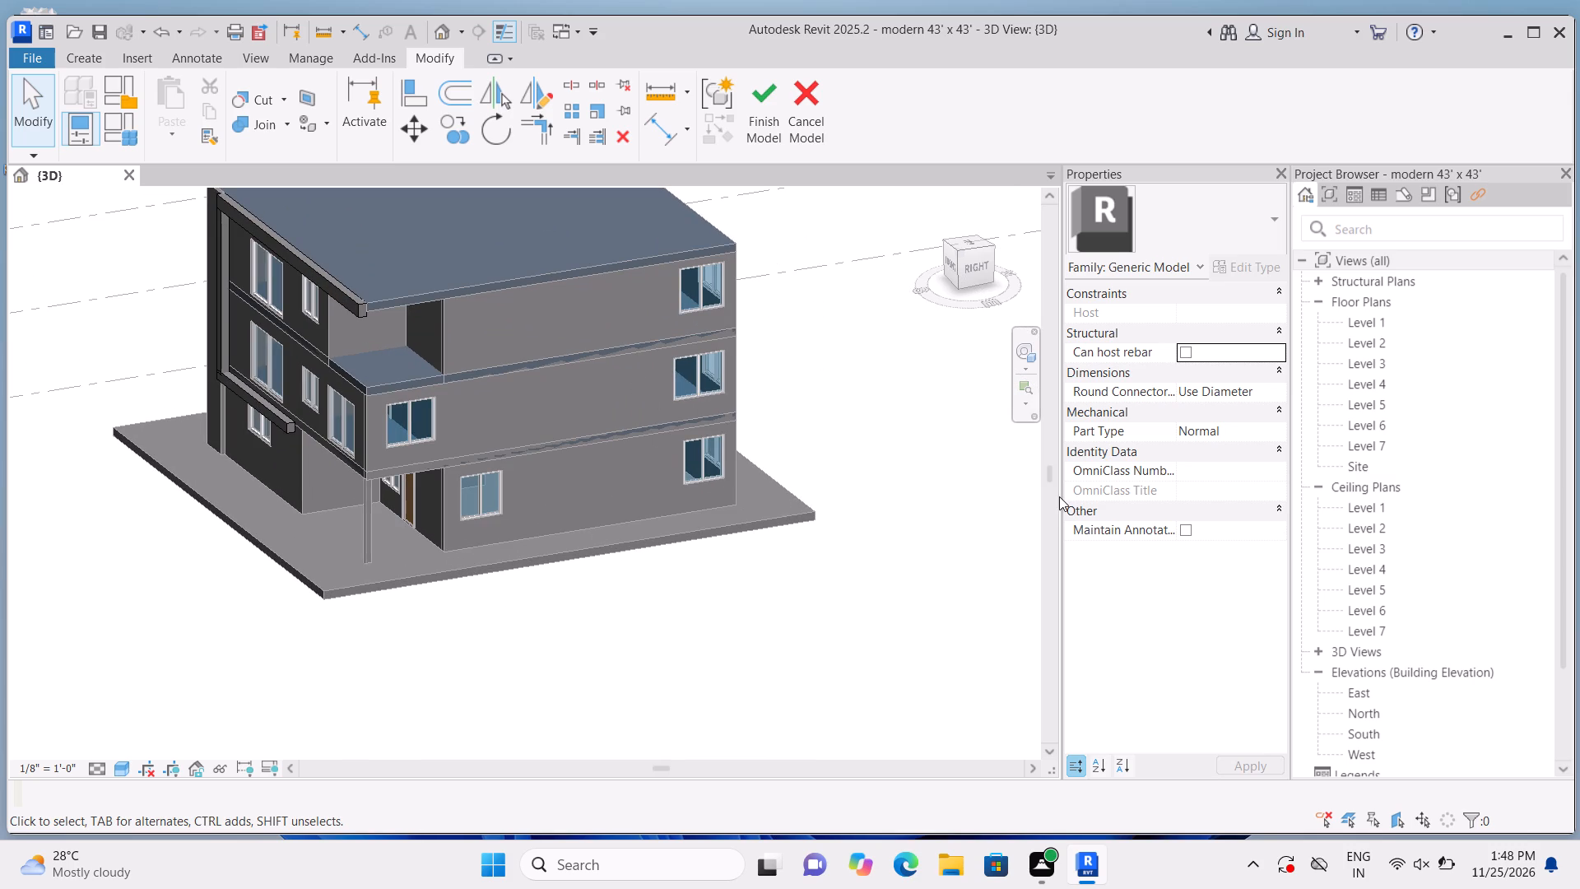
In the Level 3 floor plan, start a rectangular Extrusion sketch using the Generic - 12" roof at the south-east corner as work plane.
double_click(1363, 369)
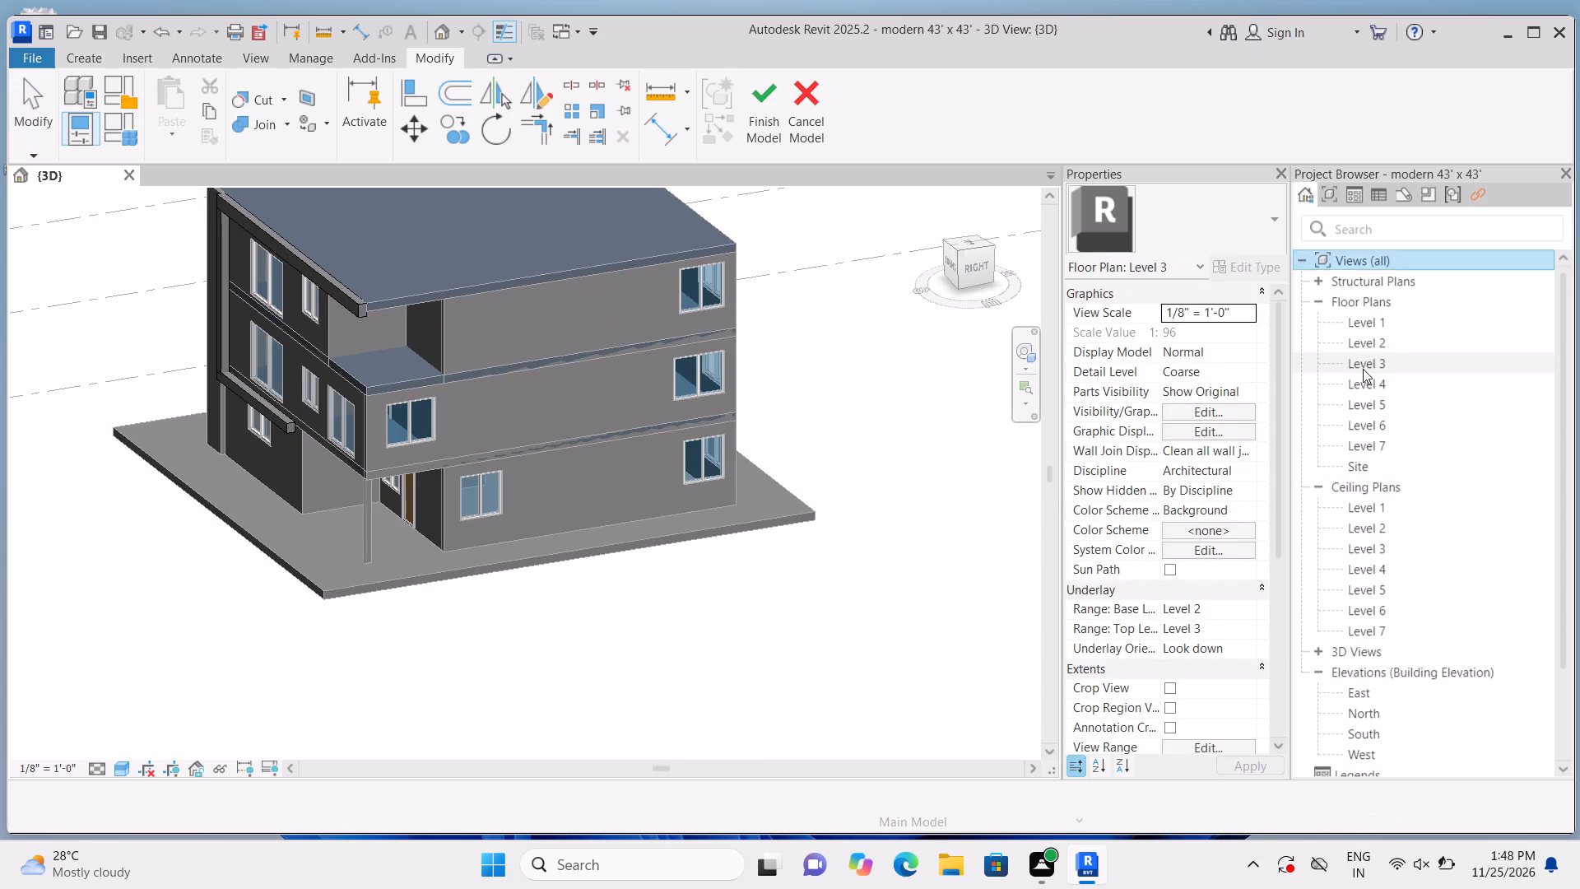
scroll(397, 692, up, 6)
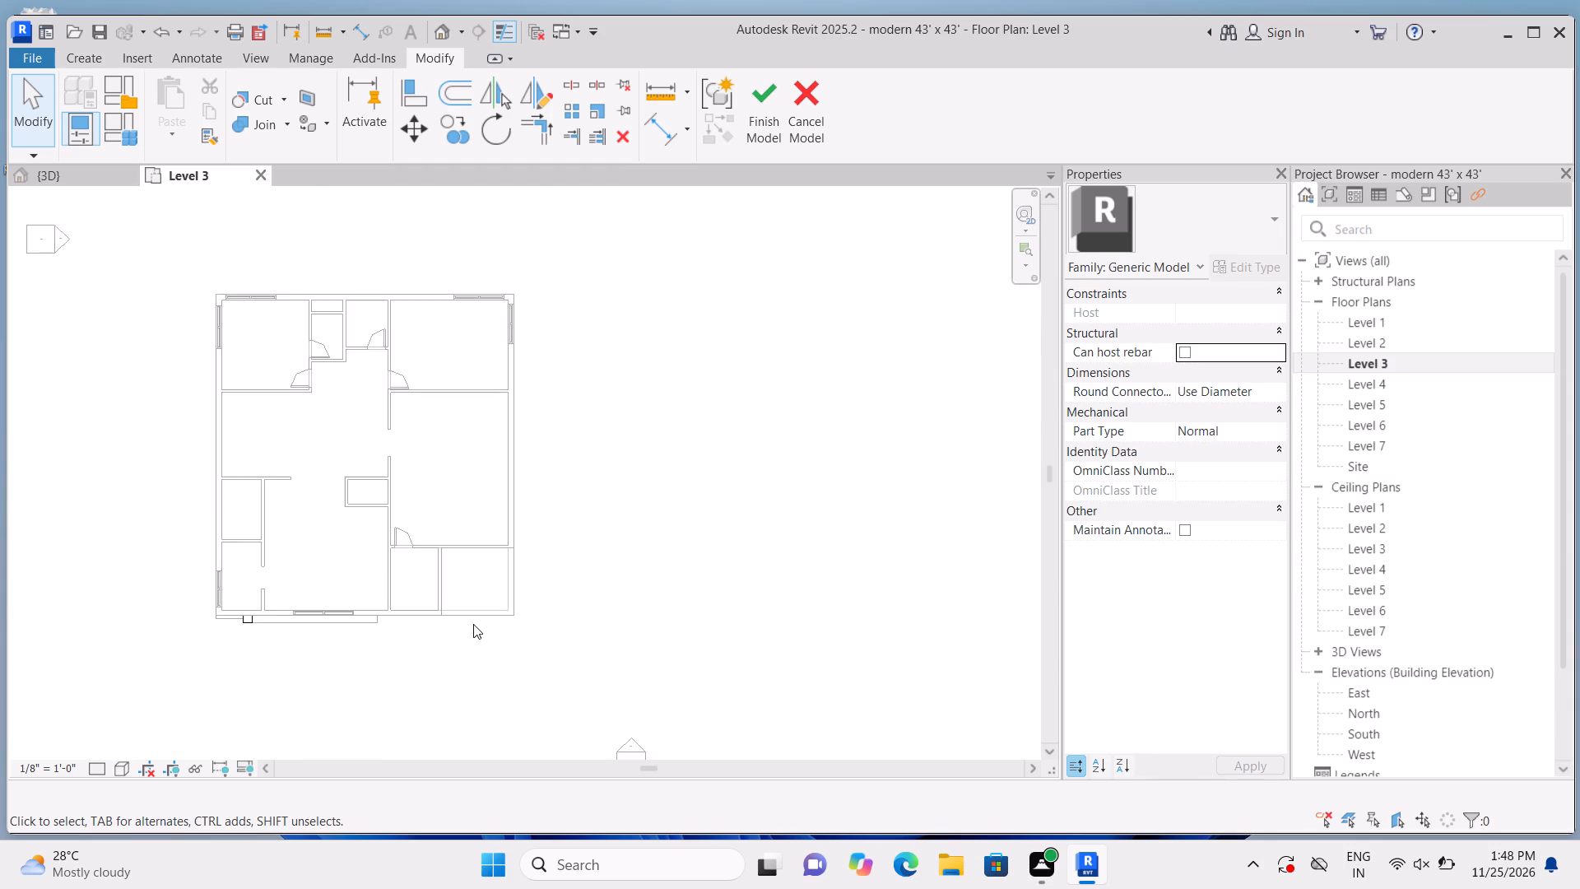
scroll(473, 624, up, 6)
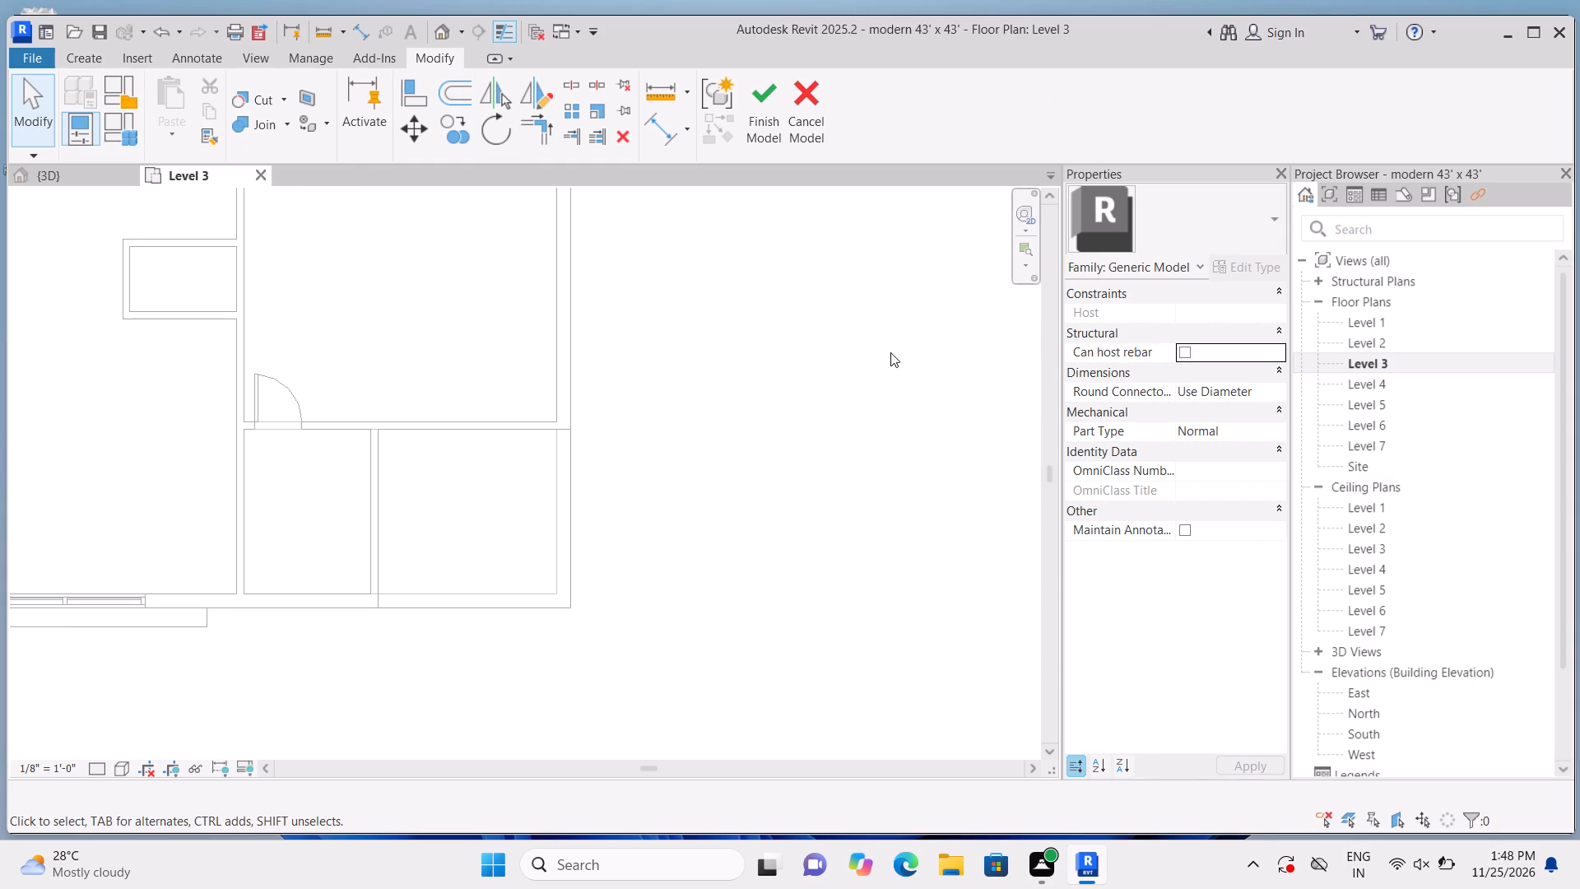
click(79, 56)
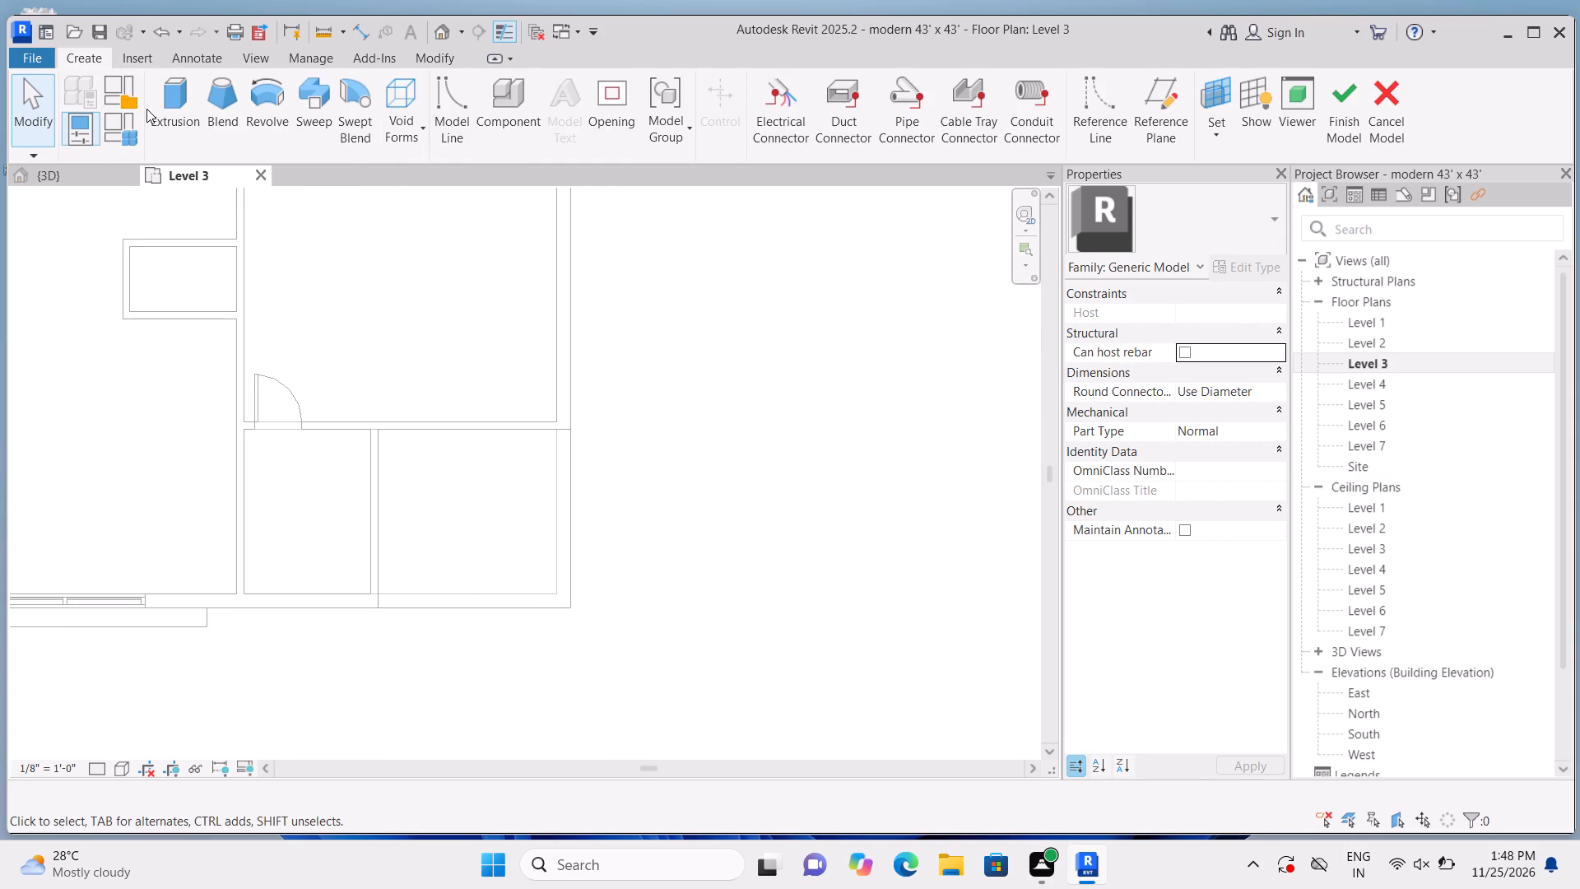
click(160, 115)
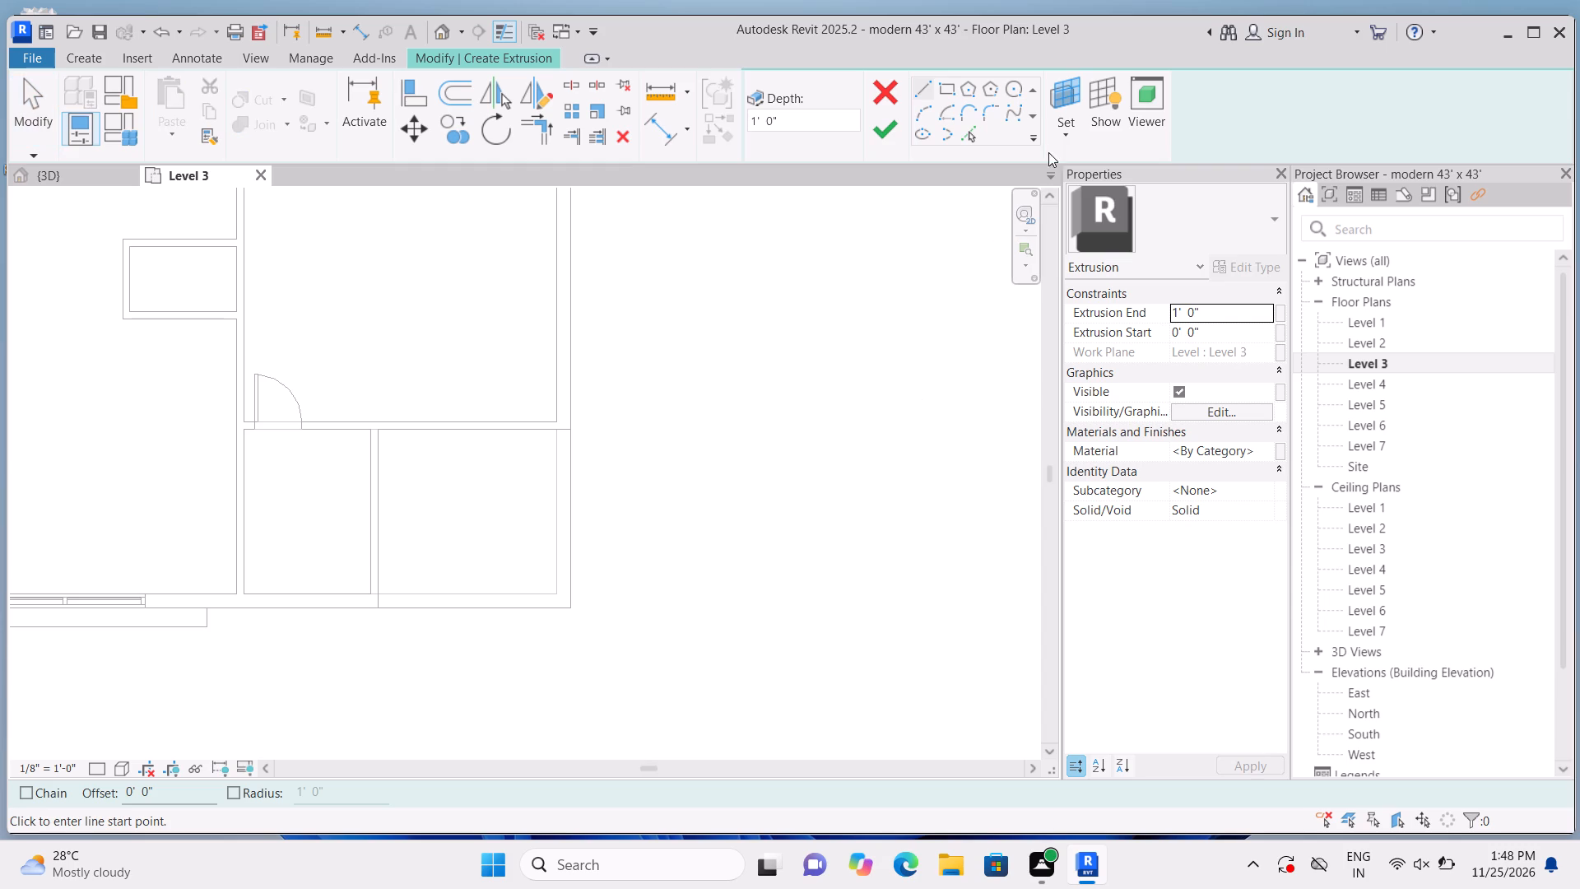
click(1055, 145)
click(1066, 220)
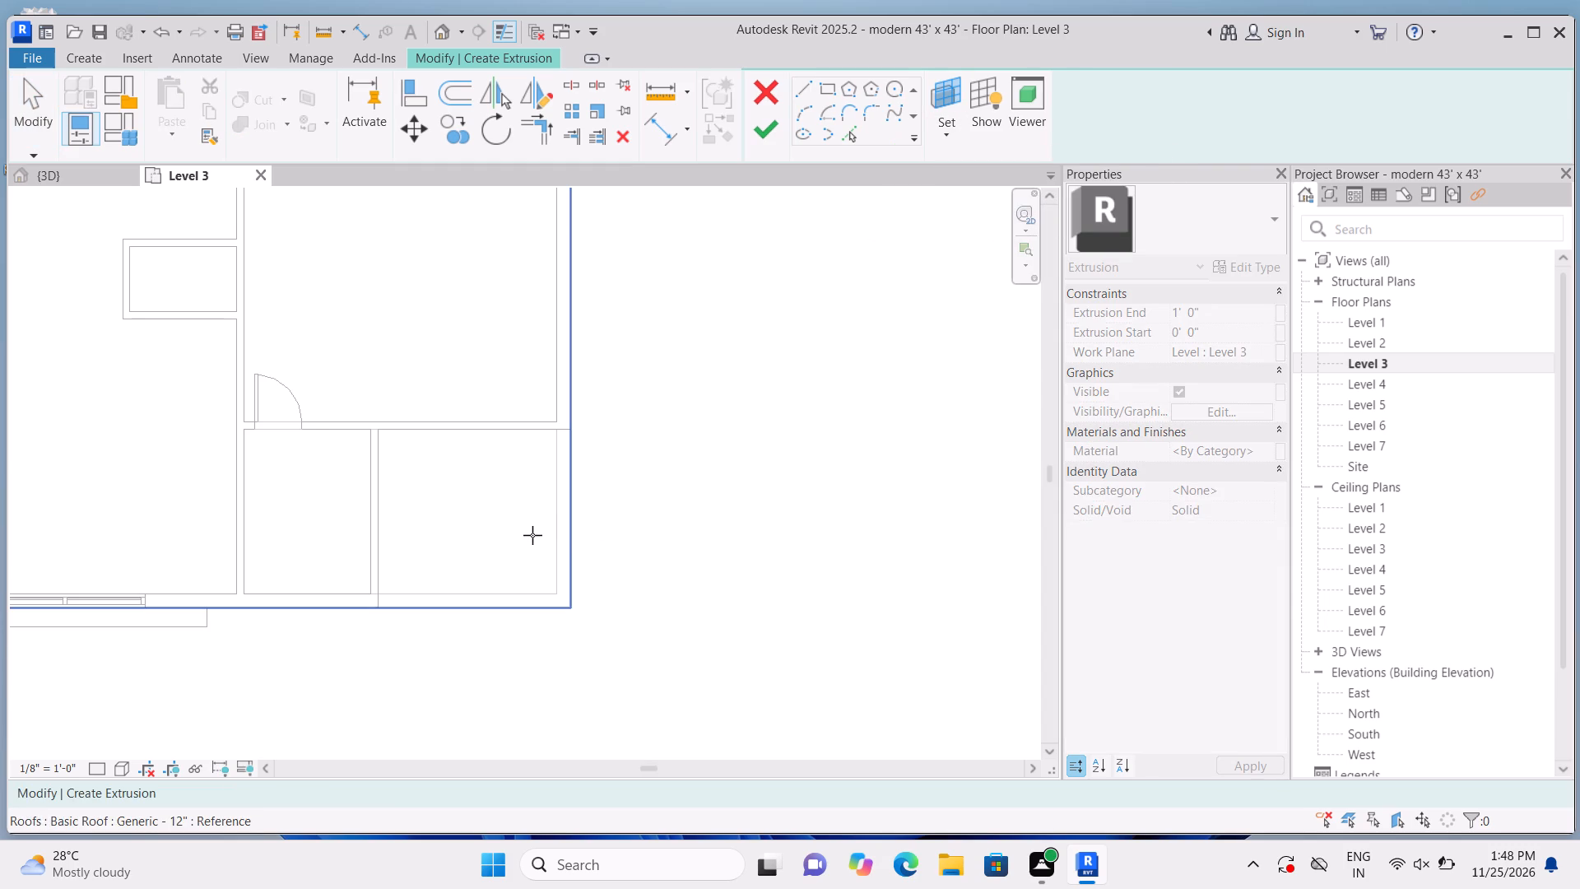
click(532, 536)
click(949, 85)
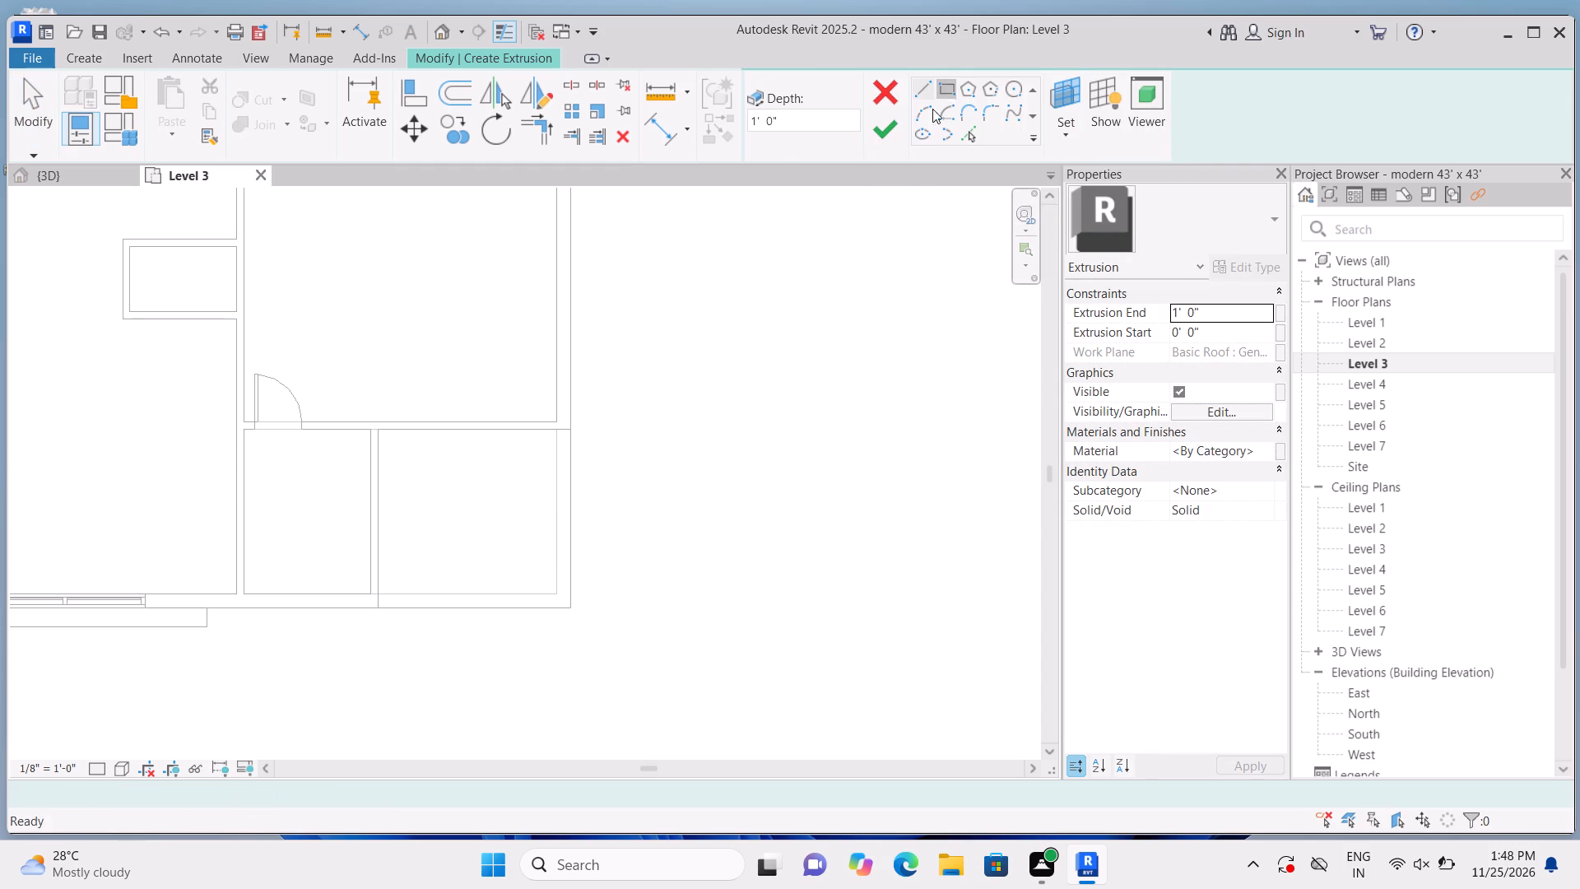
Extrude a rectangle about 1'-11" by 1'-7 1/2" to 1'-0" at the balcony's inner south-east corner and view it in 3D.
scroll(544, 575, up, 3)
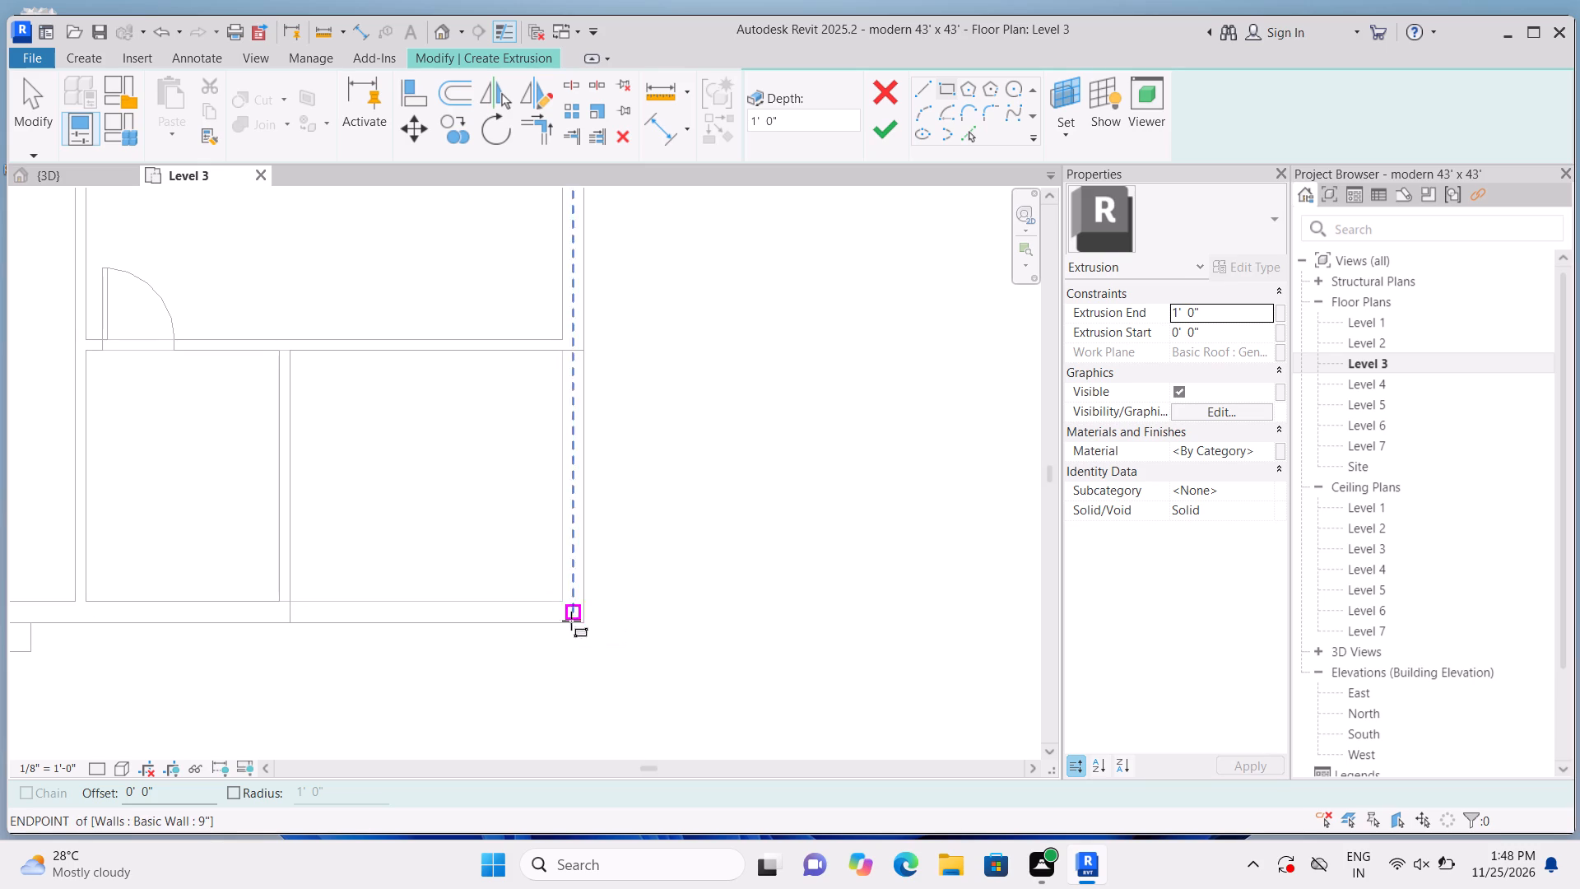
click(564, 605)
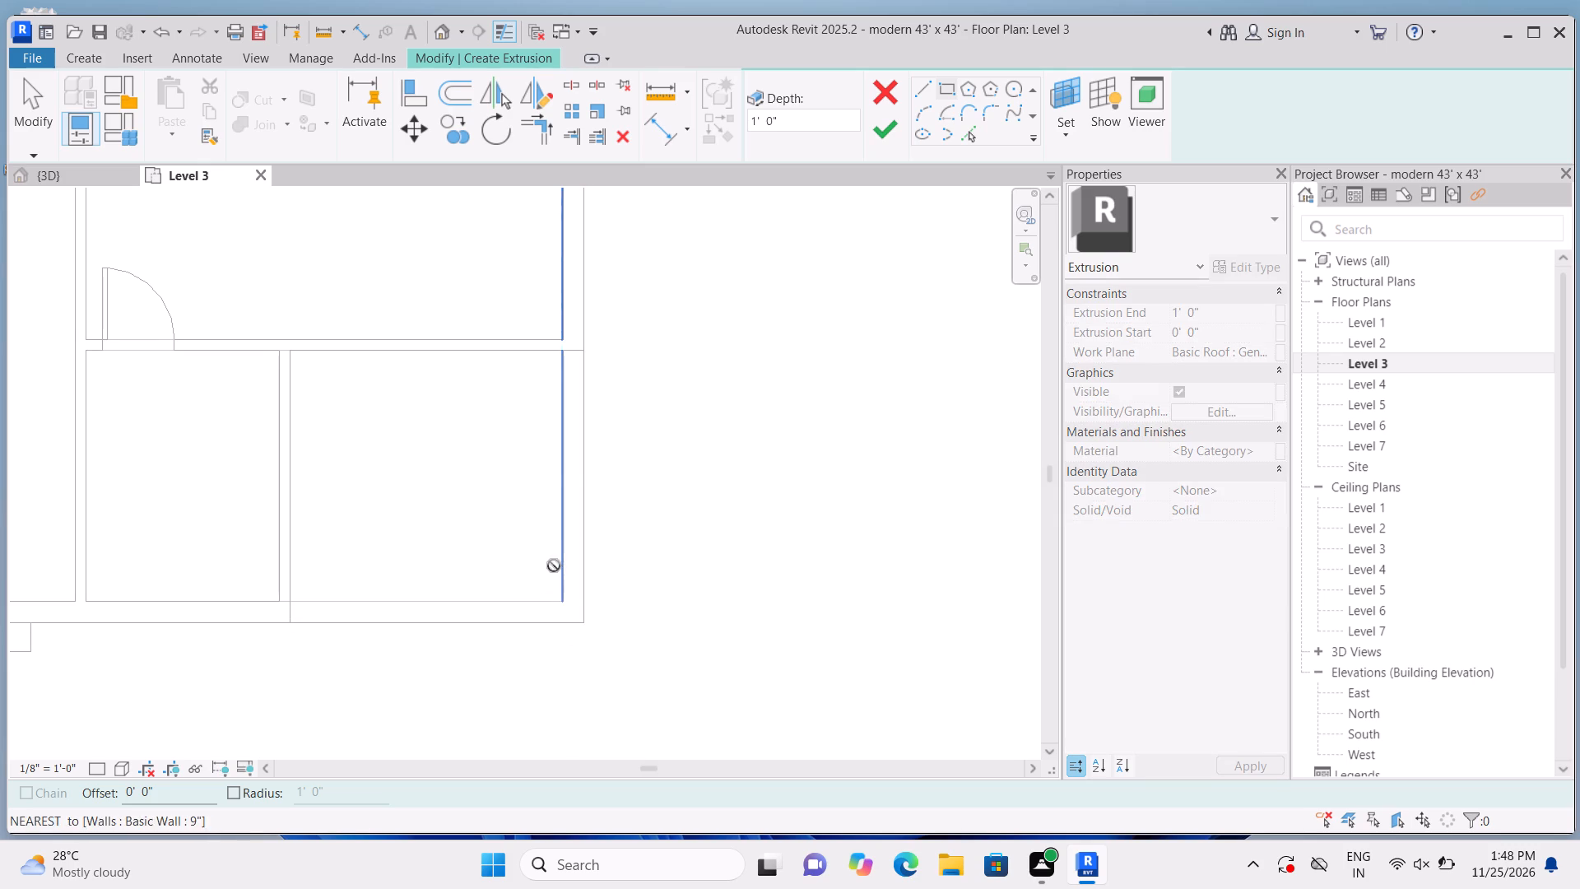
click(506, 554)
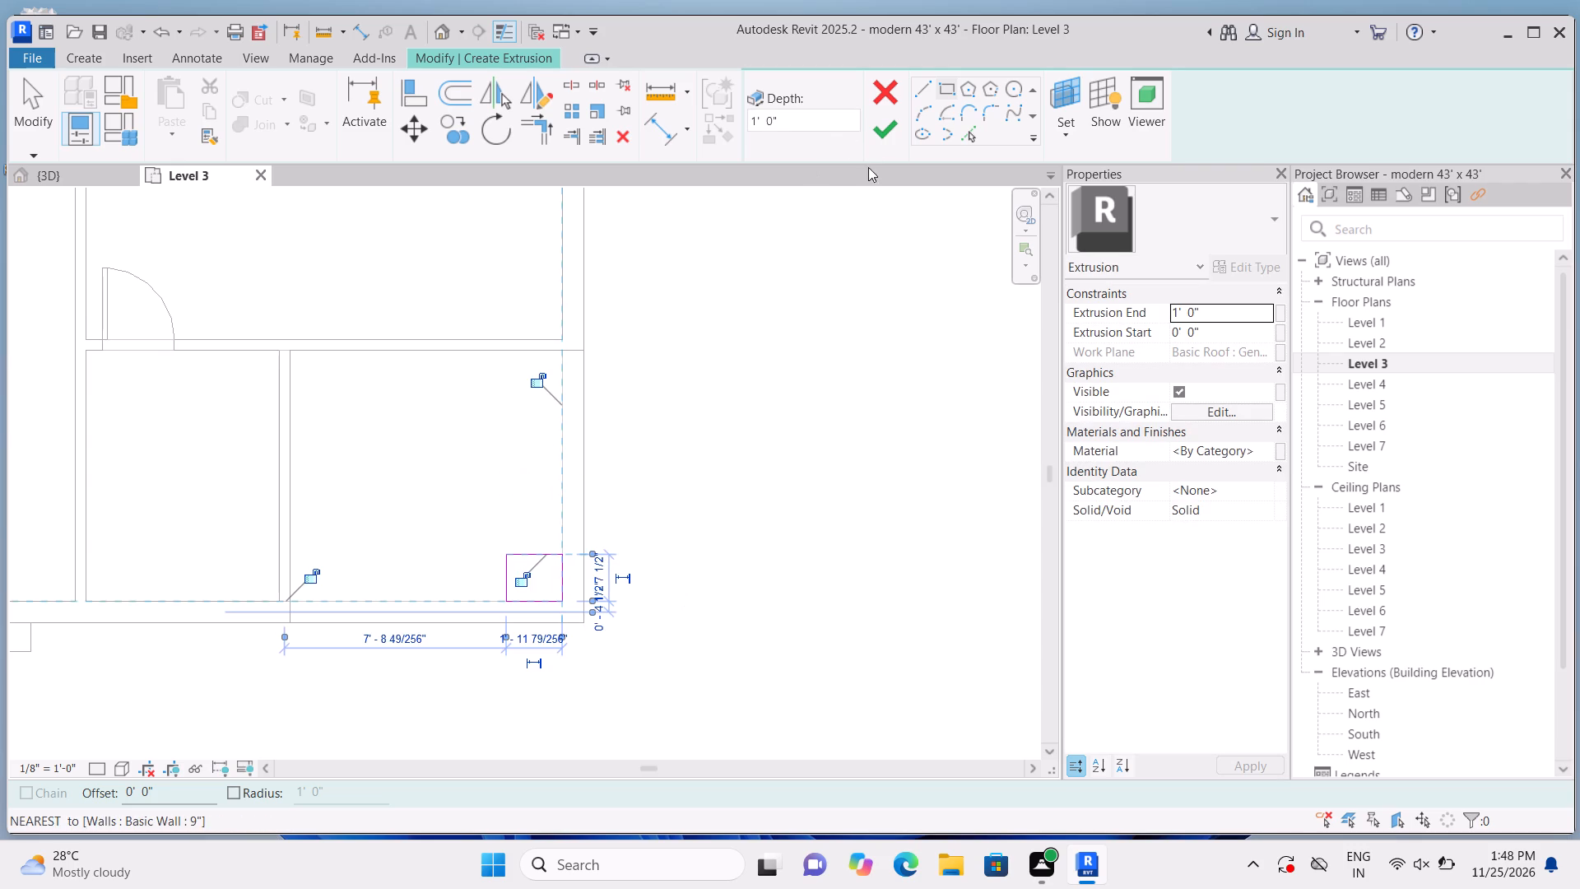
click(876, 137)
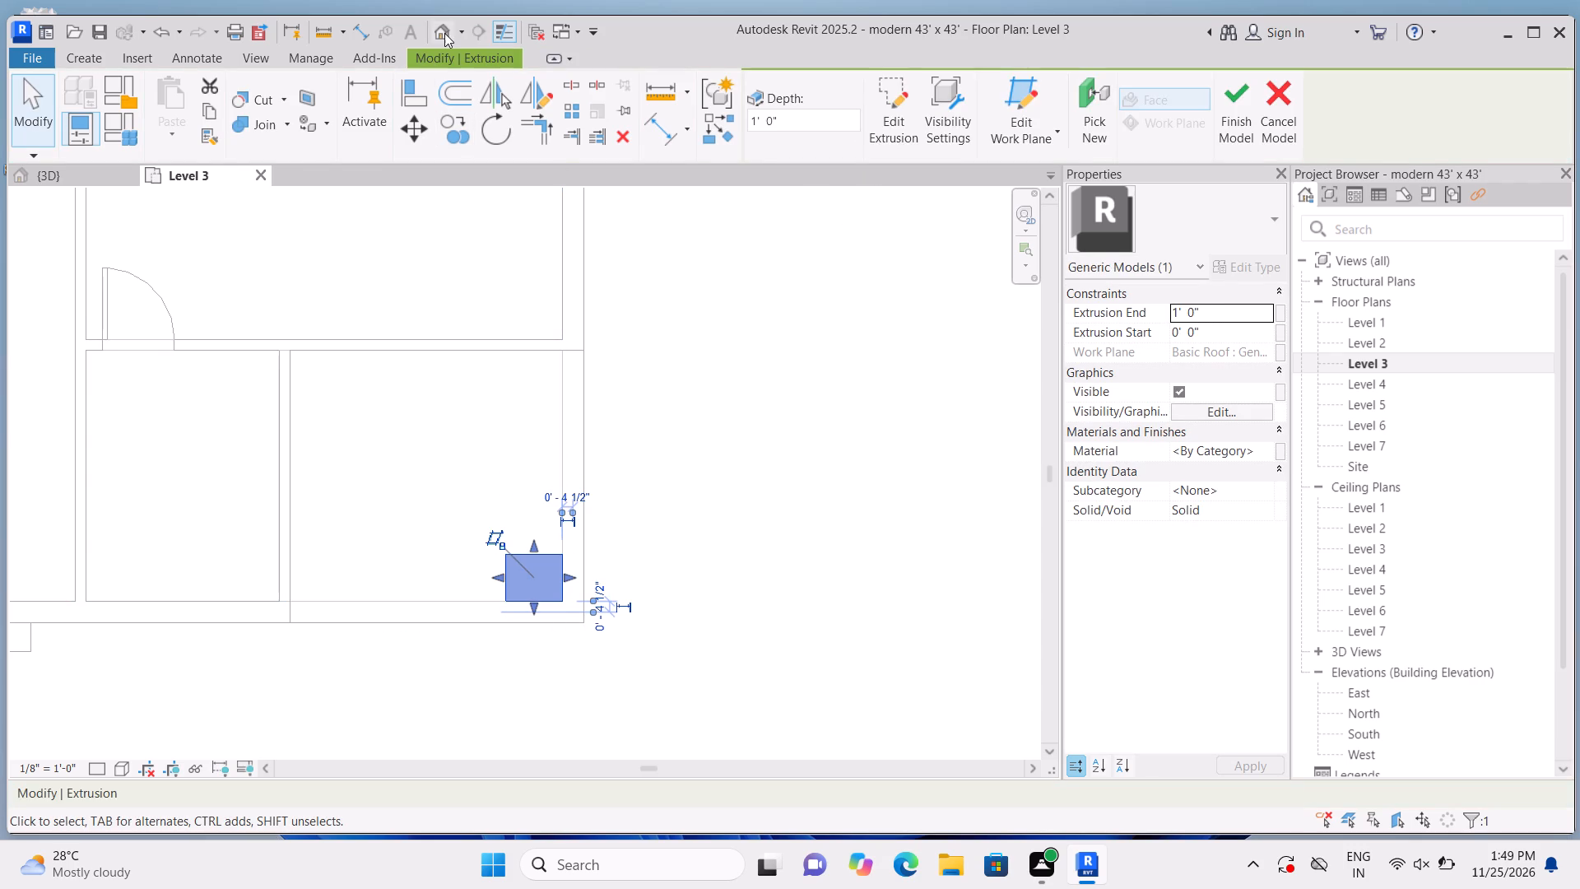
click(444, 33)
scroll(371, 348, up, 6)
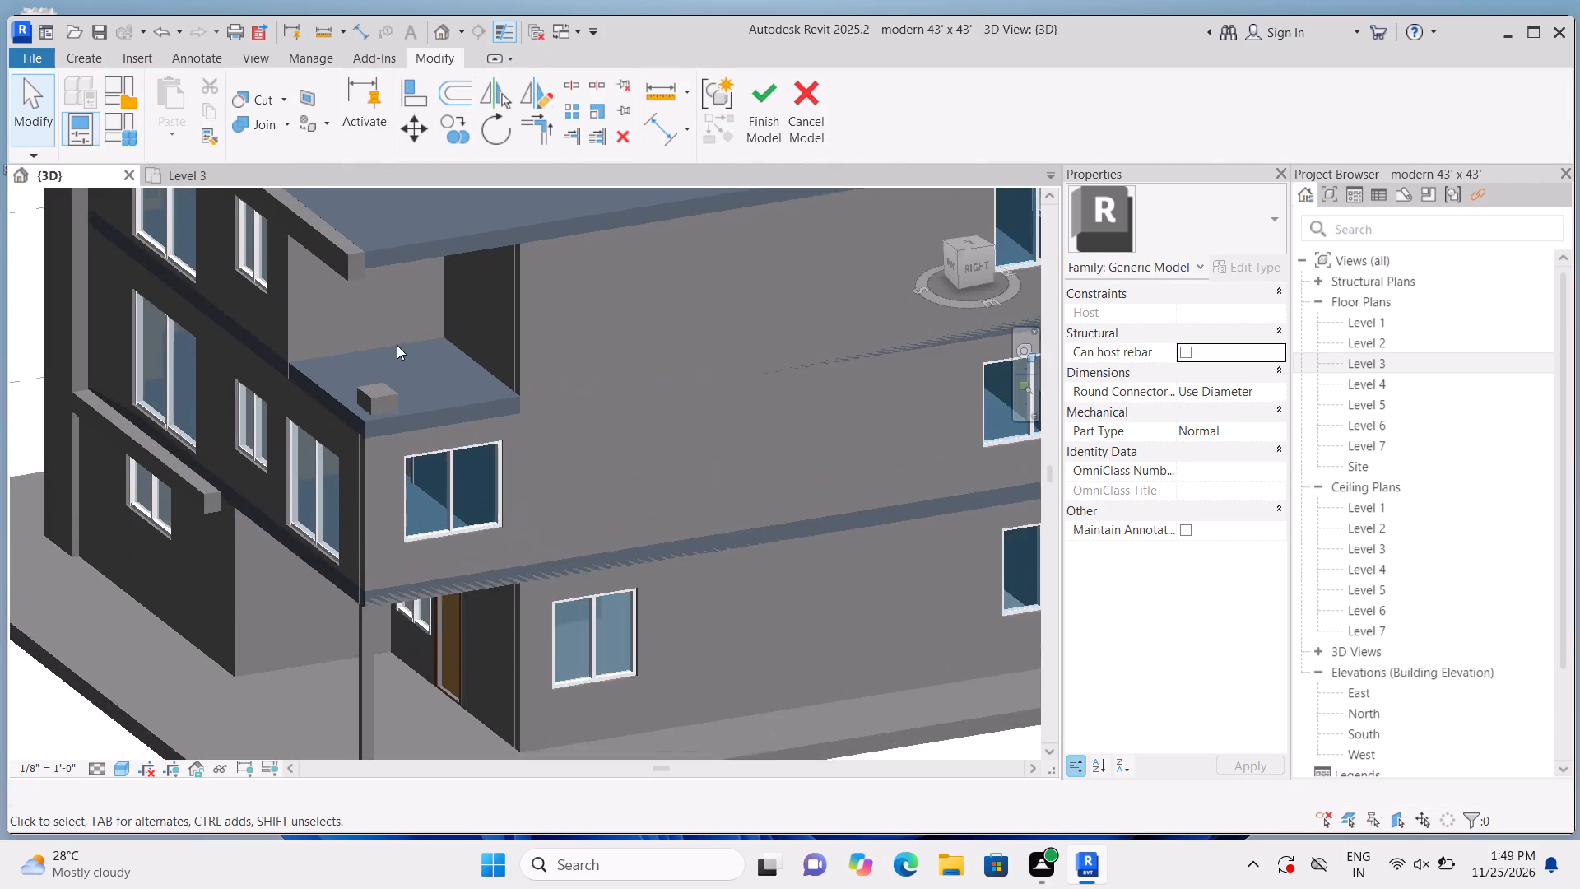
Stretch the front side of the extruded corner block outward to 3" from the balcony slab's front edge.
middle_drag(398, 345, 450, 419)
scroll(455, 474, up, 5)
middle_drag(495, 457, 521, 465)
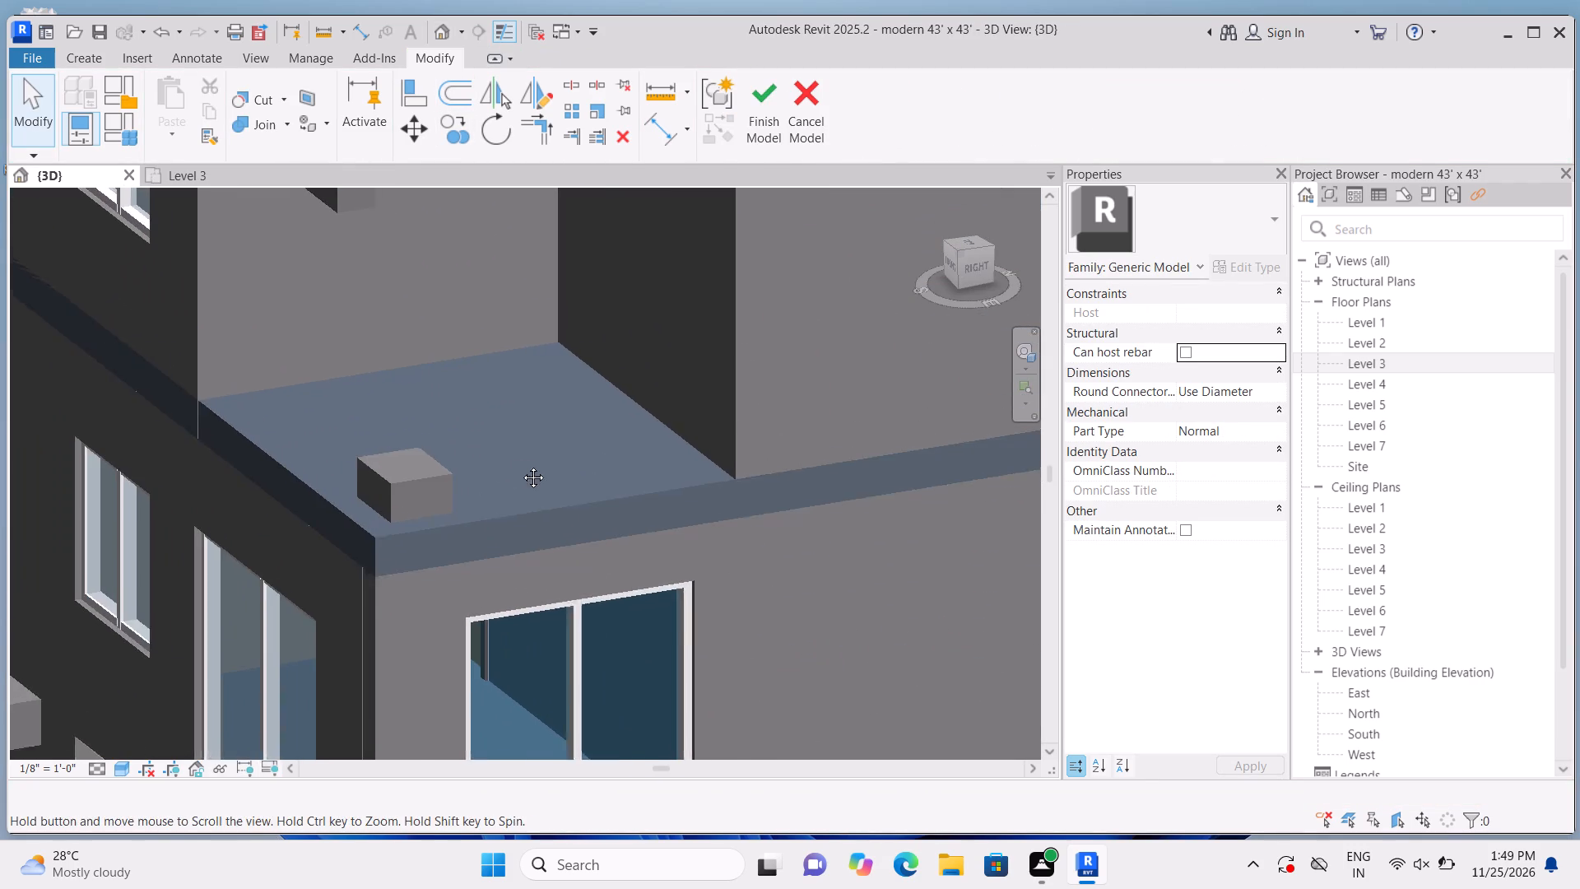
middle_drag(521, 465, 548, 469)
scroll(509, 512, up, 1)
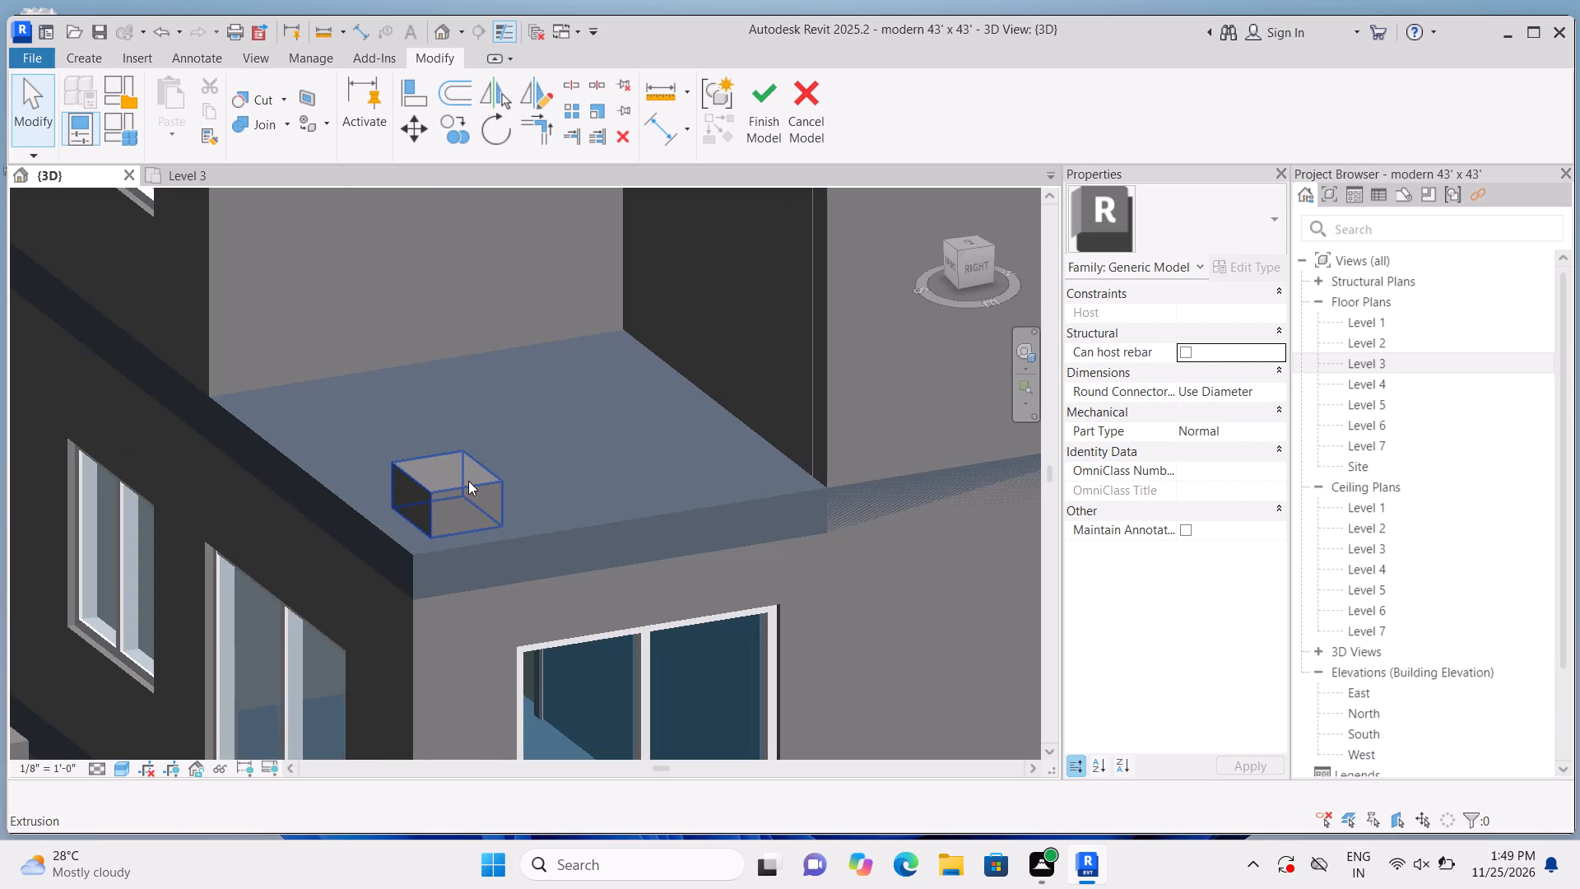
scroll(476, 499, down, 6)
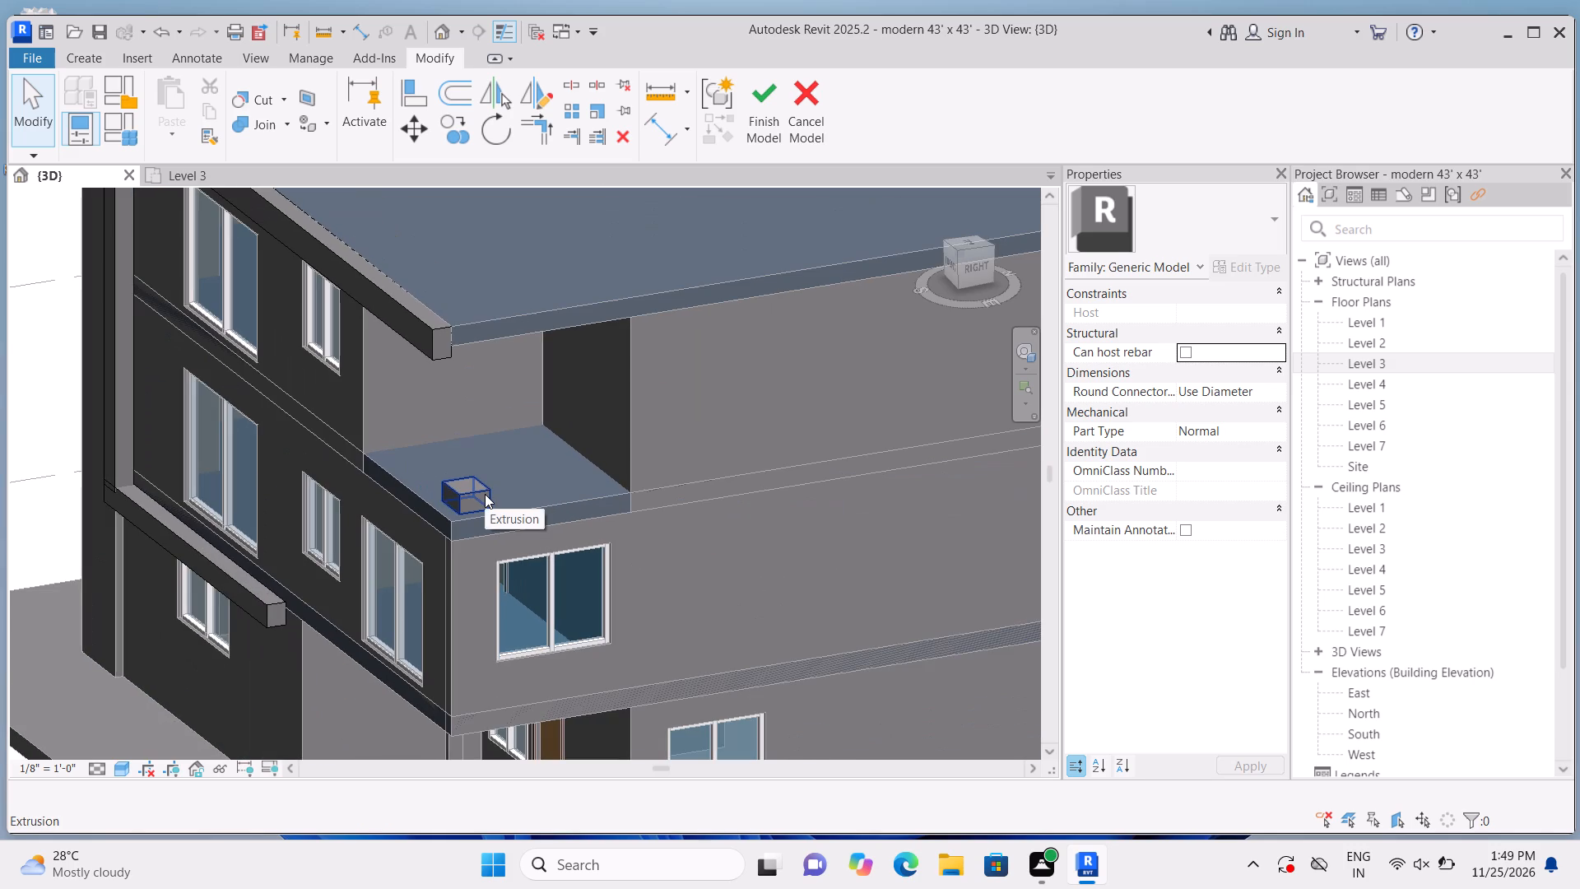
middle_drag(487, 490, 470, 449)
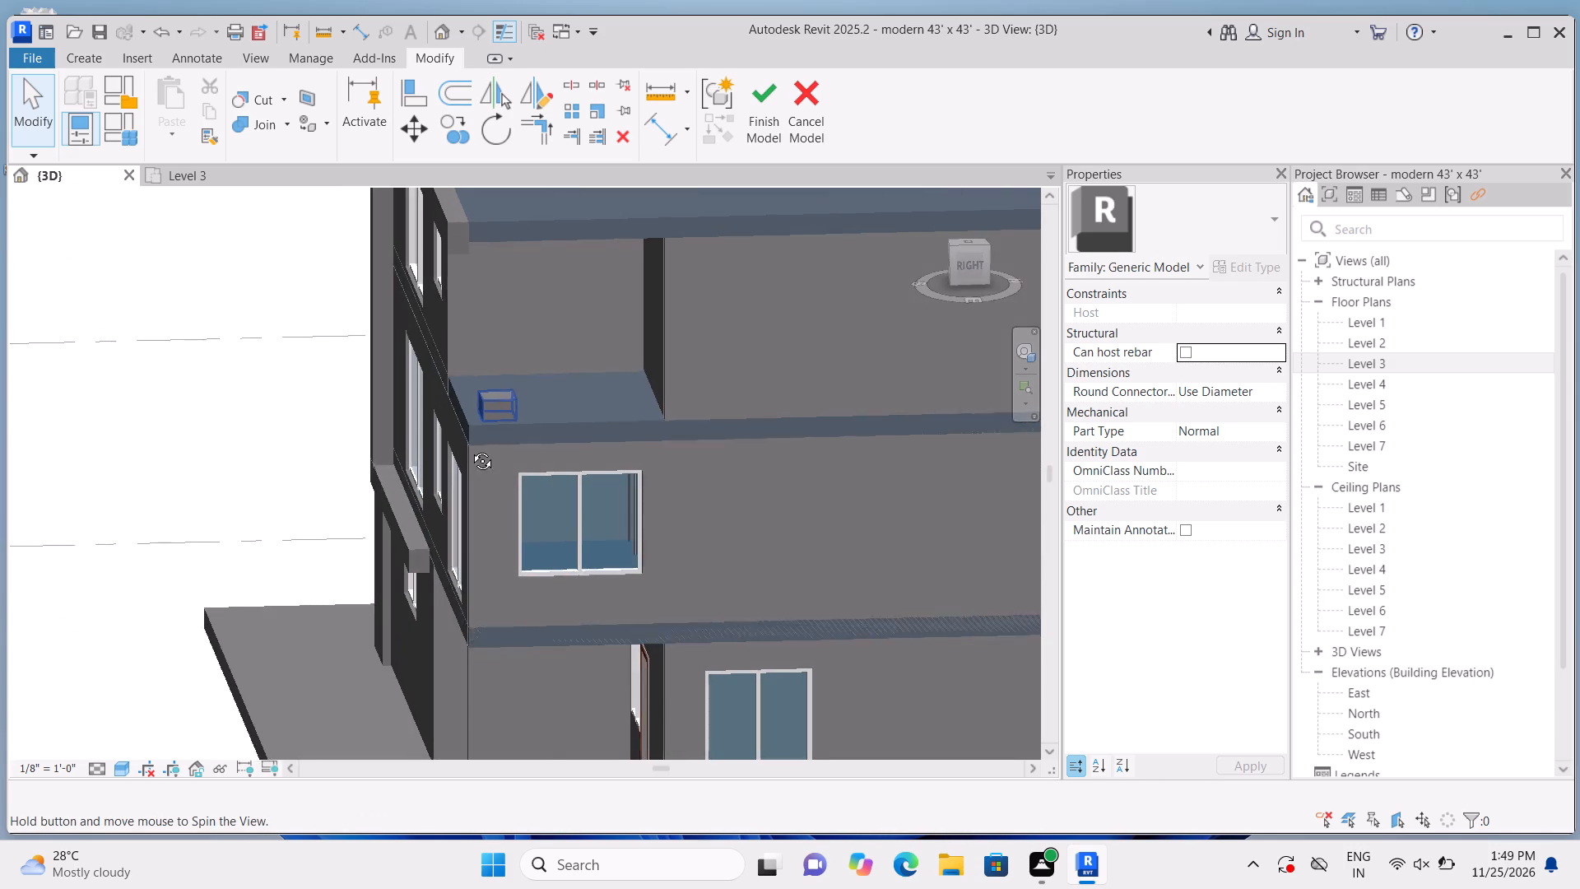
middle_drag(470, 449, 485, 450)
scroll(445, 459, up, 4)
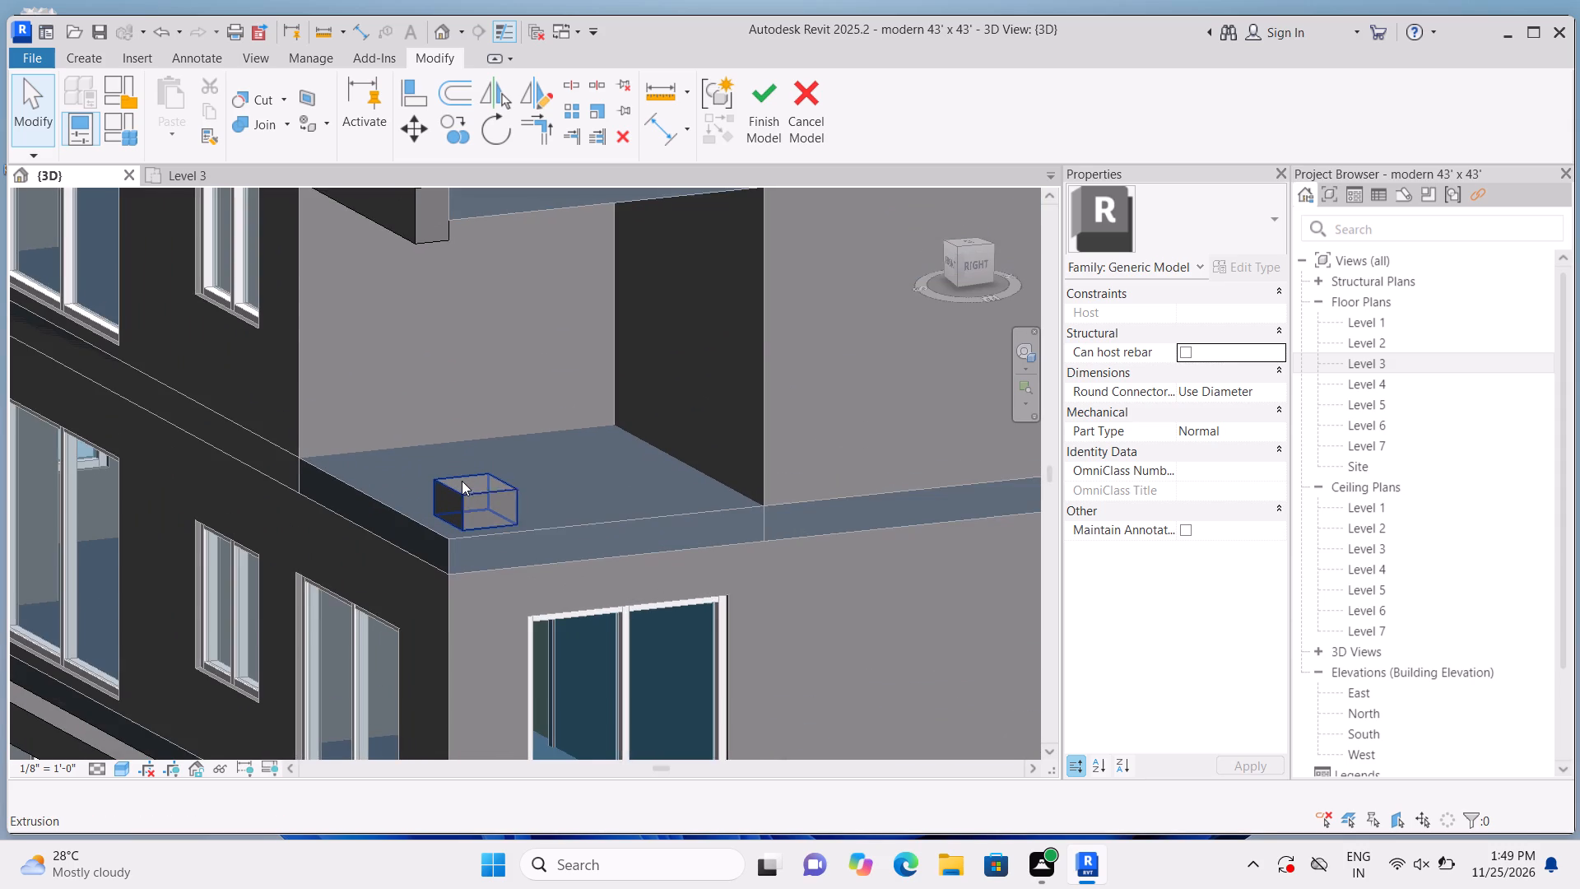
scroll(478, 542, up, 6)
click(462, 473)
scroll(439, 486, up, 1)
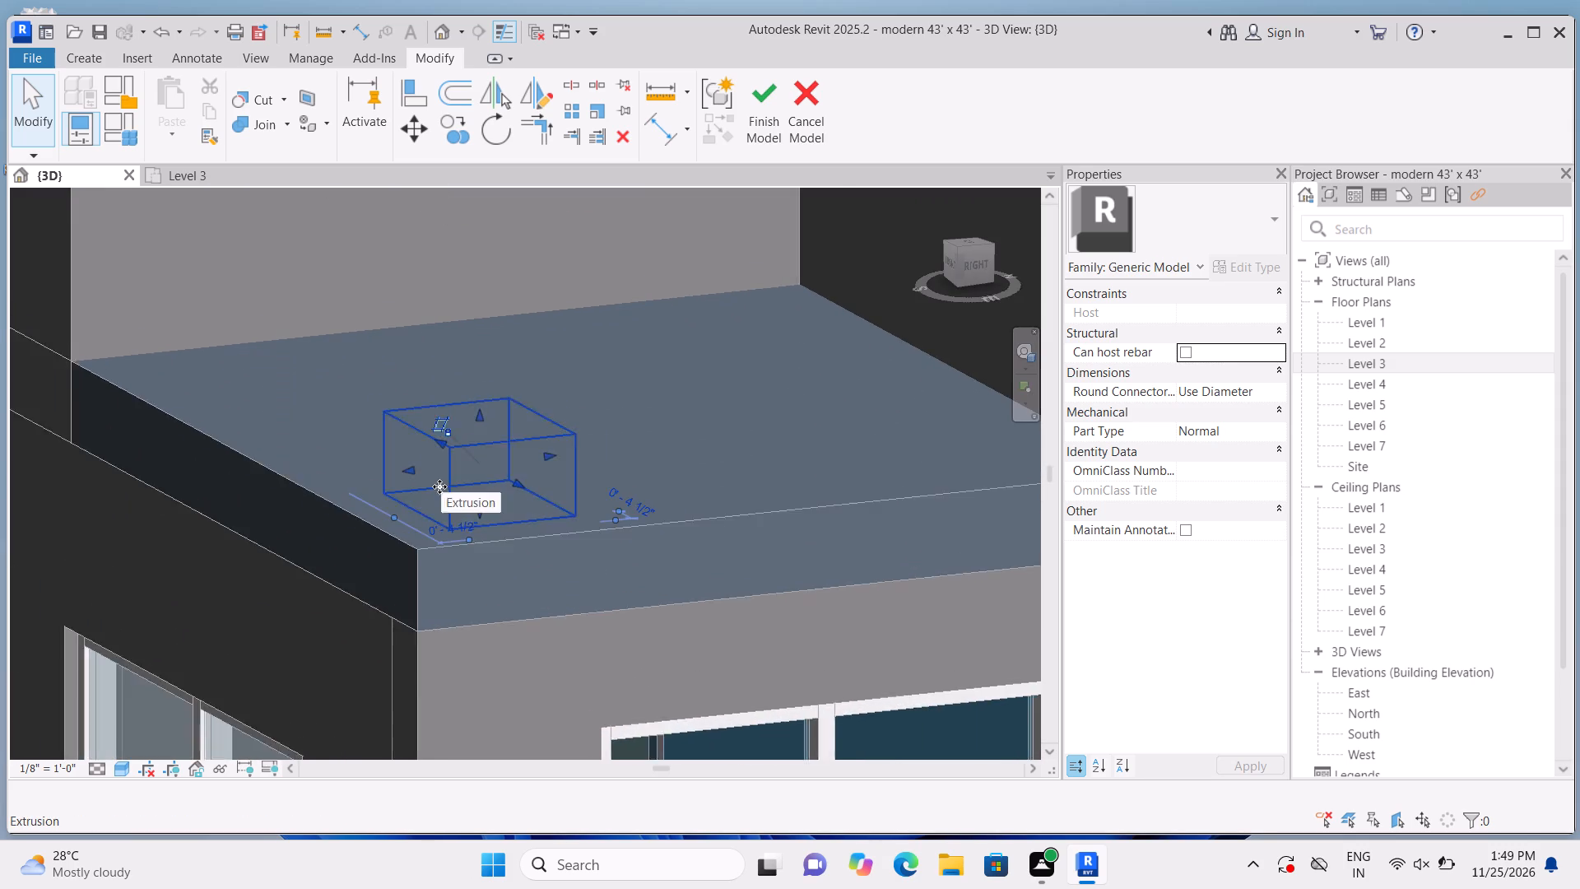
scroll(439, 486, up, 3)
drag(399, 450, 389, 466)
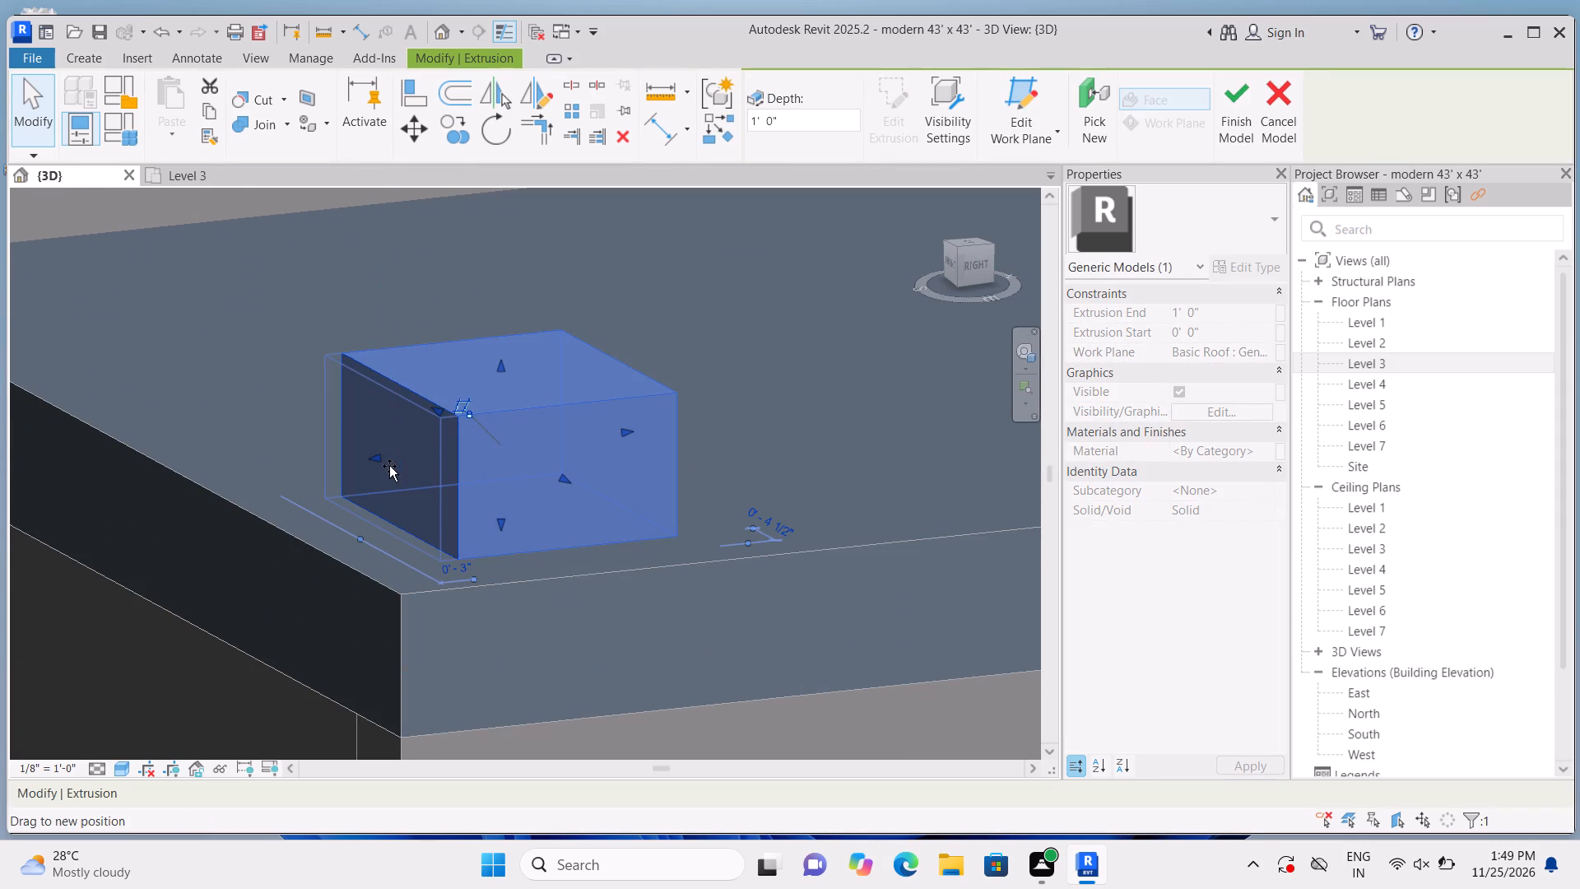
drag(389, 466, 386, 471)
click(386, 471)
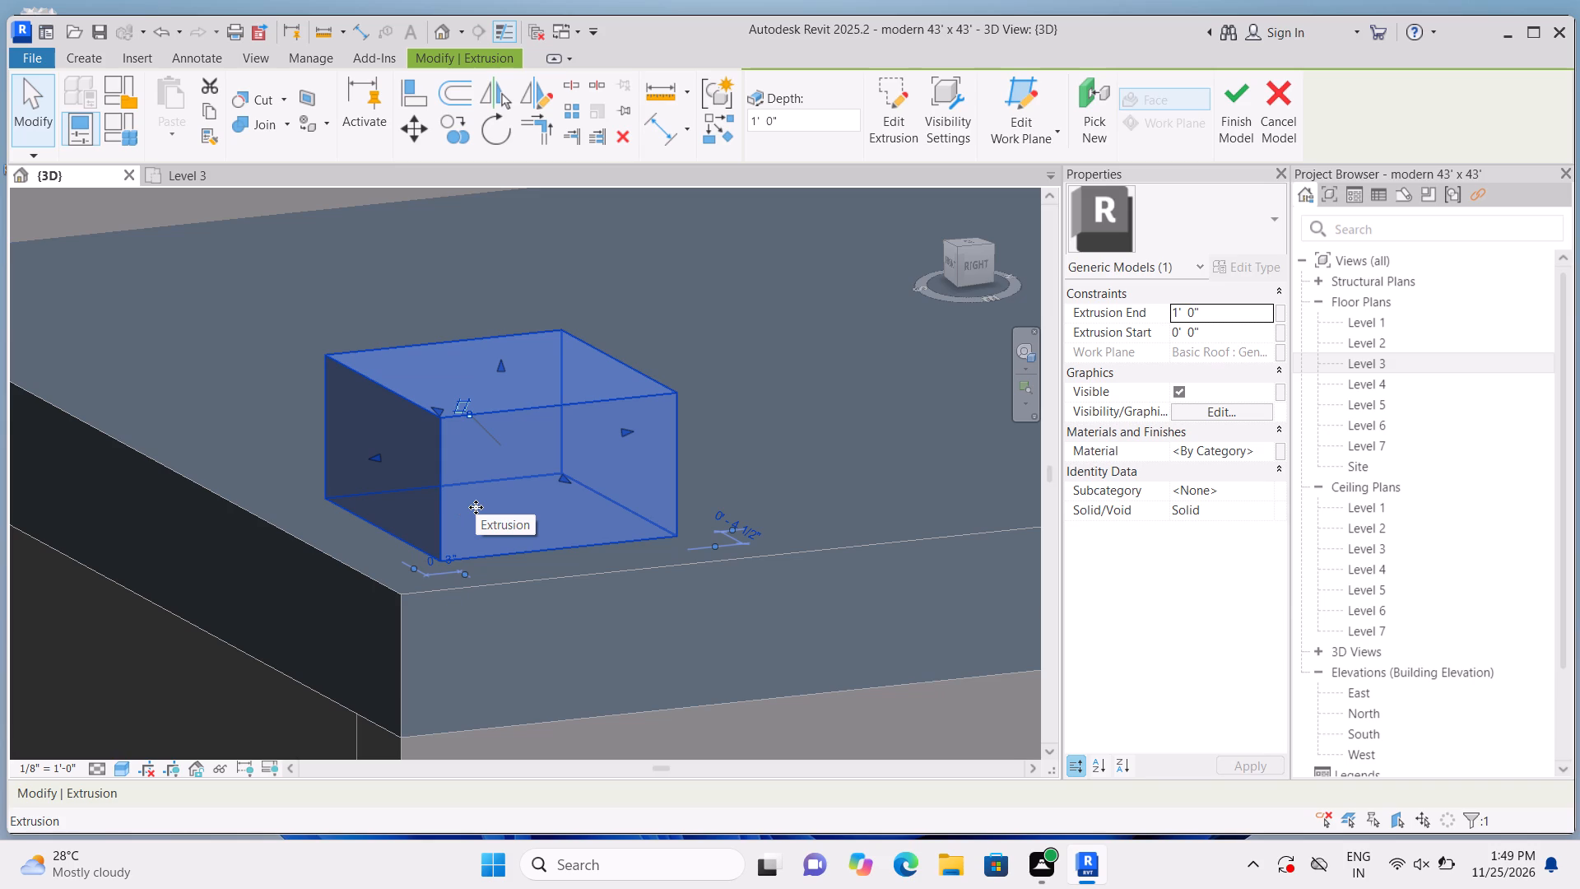
Raise the corner block's underside, giving an extrusion start of about 1 25/32".
scroll(469, 570, down, 1)
scroll(470, 566, up, 4)
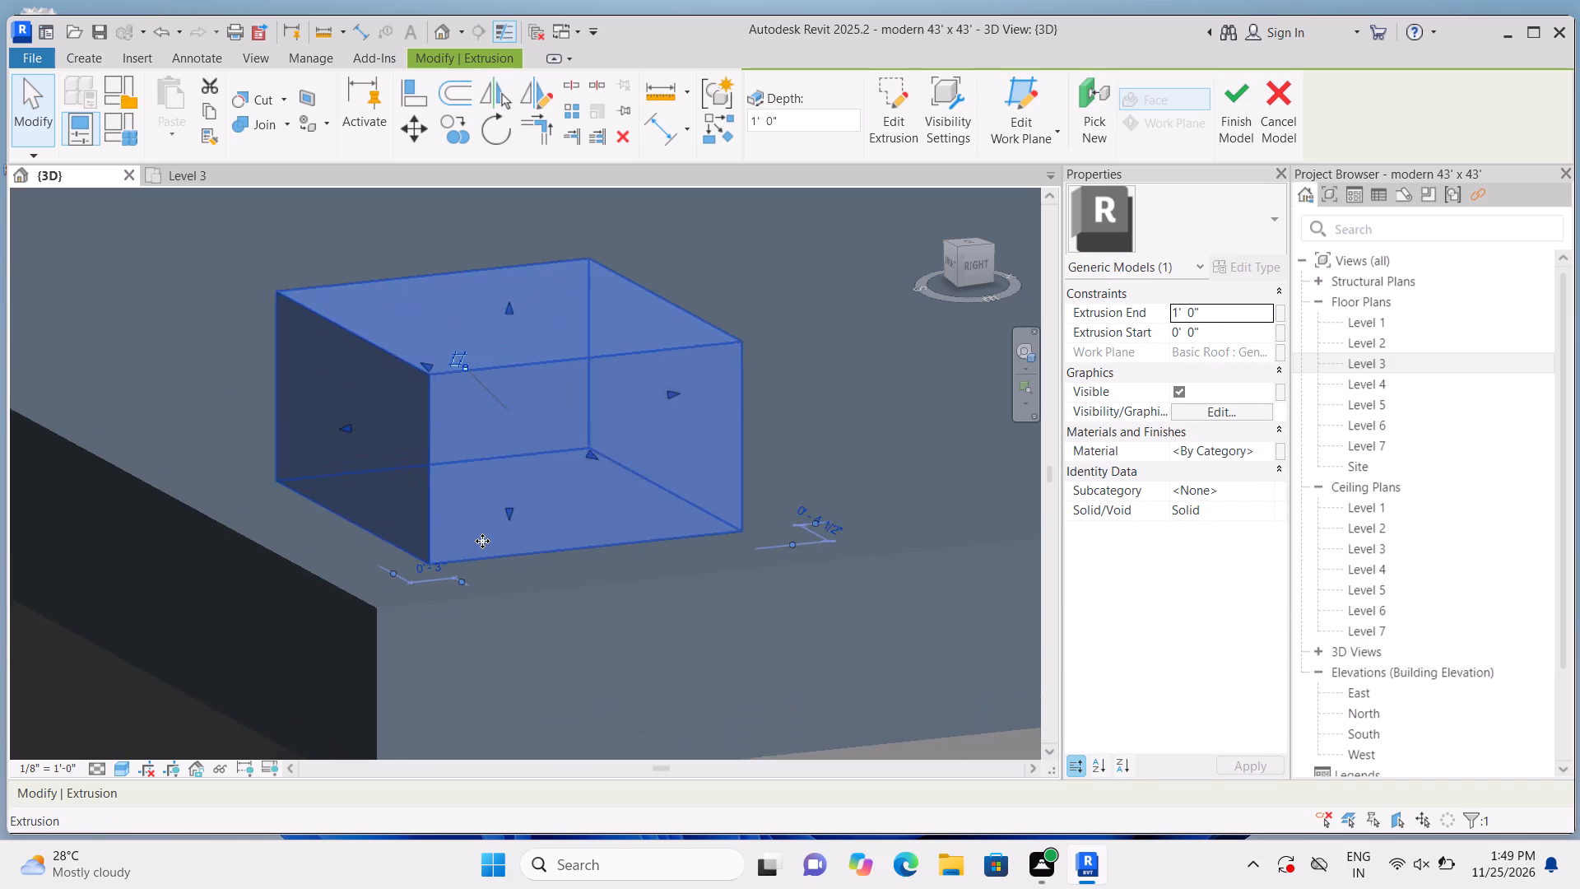
drag(518, 502, 514, 468)
scroll(514, 468, down, 2)
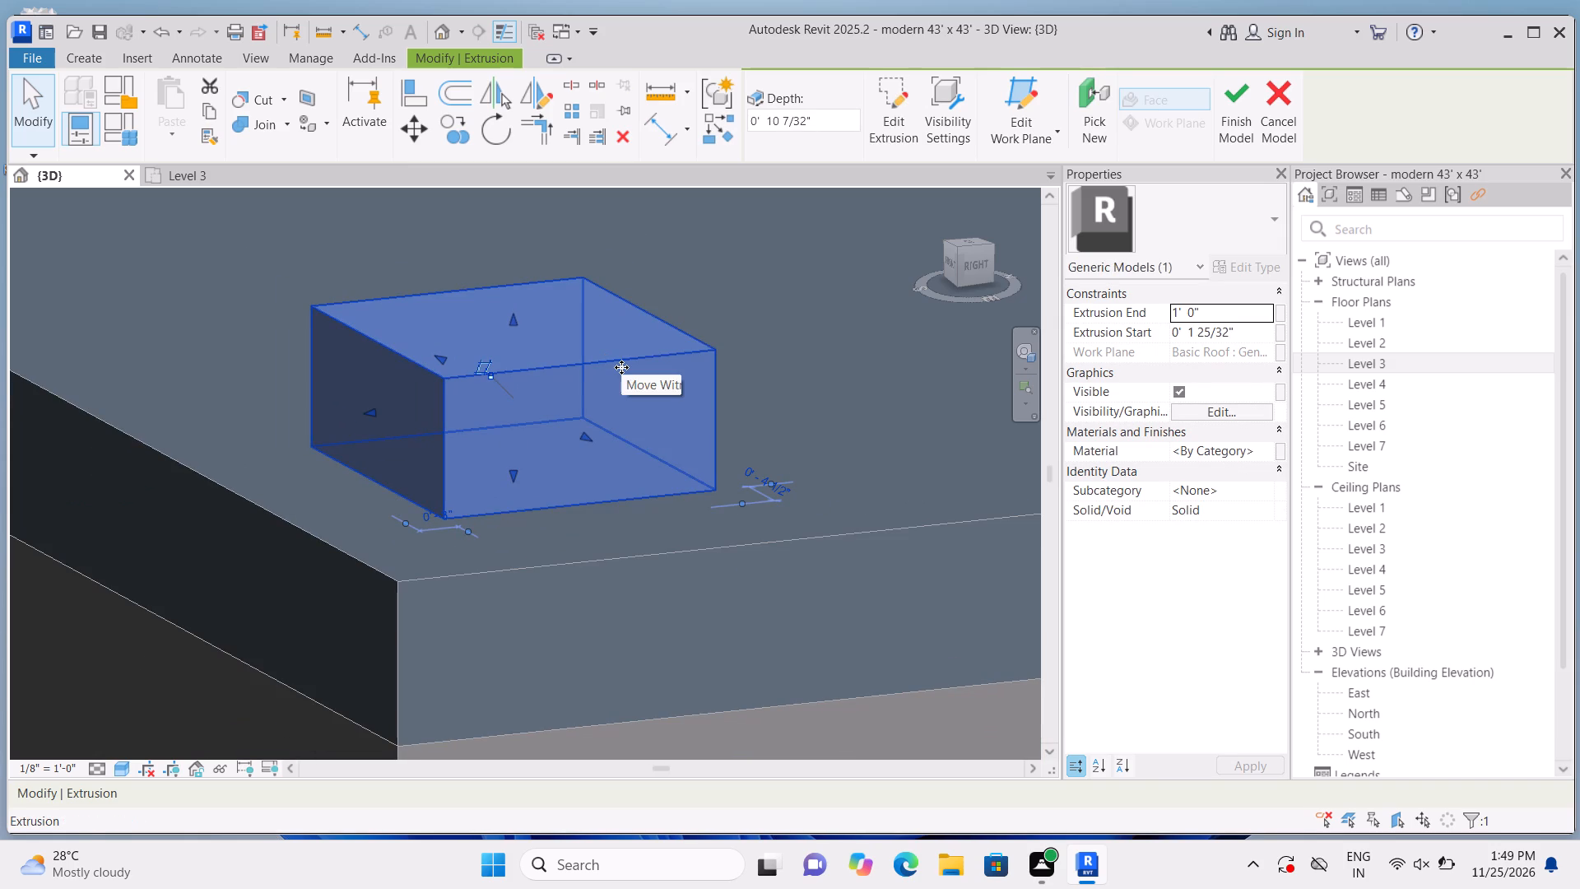
Pull in all four sides of the block to a slim column footprint, 6" from the slab's front edge and 7" from its side edge.
scroll(639, 356, up, 2)
drag(658, 387, 623, 387)
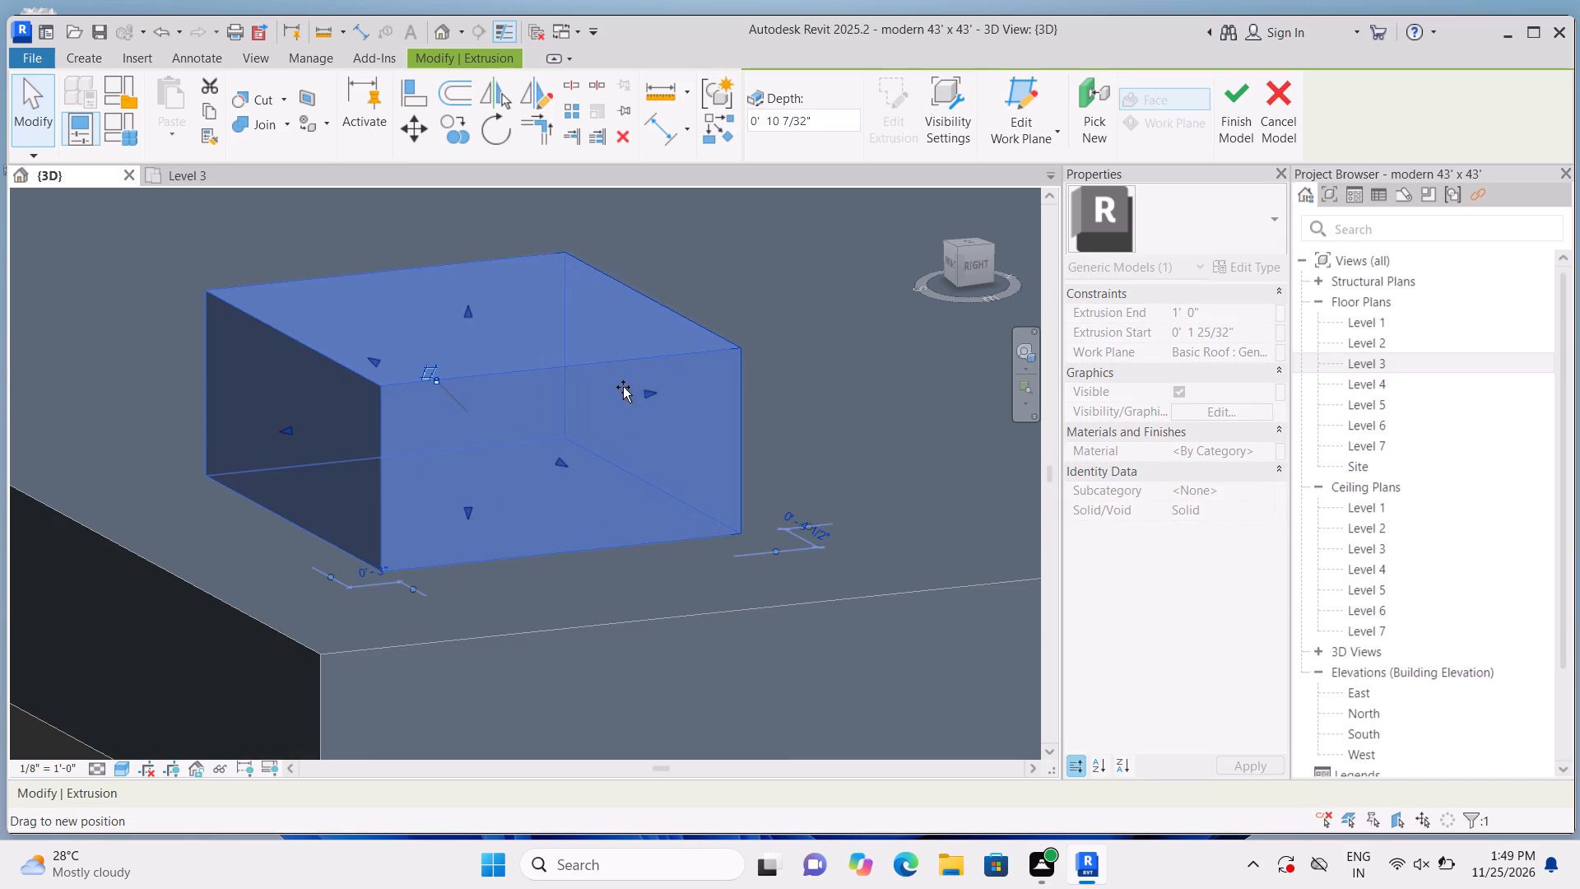
drag(623, 387, 549, 406)
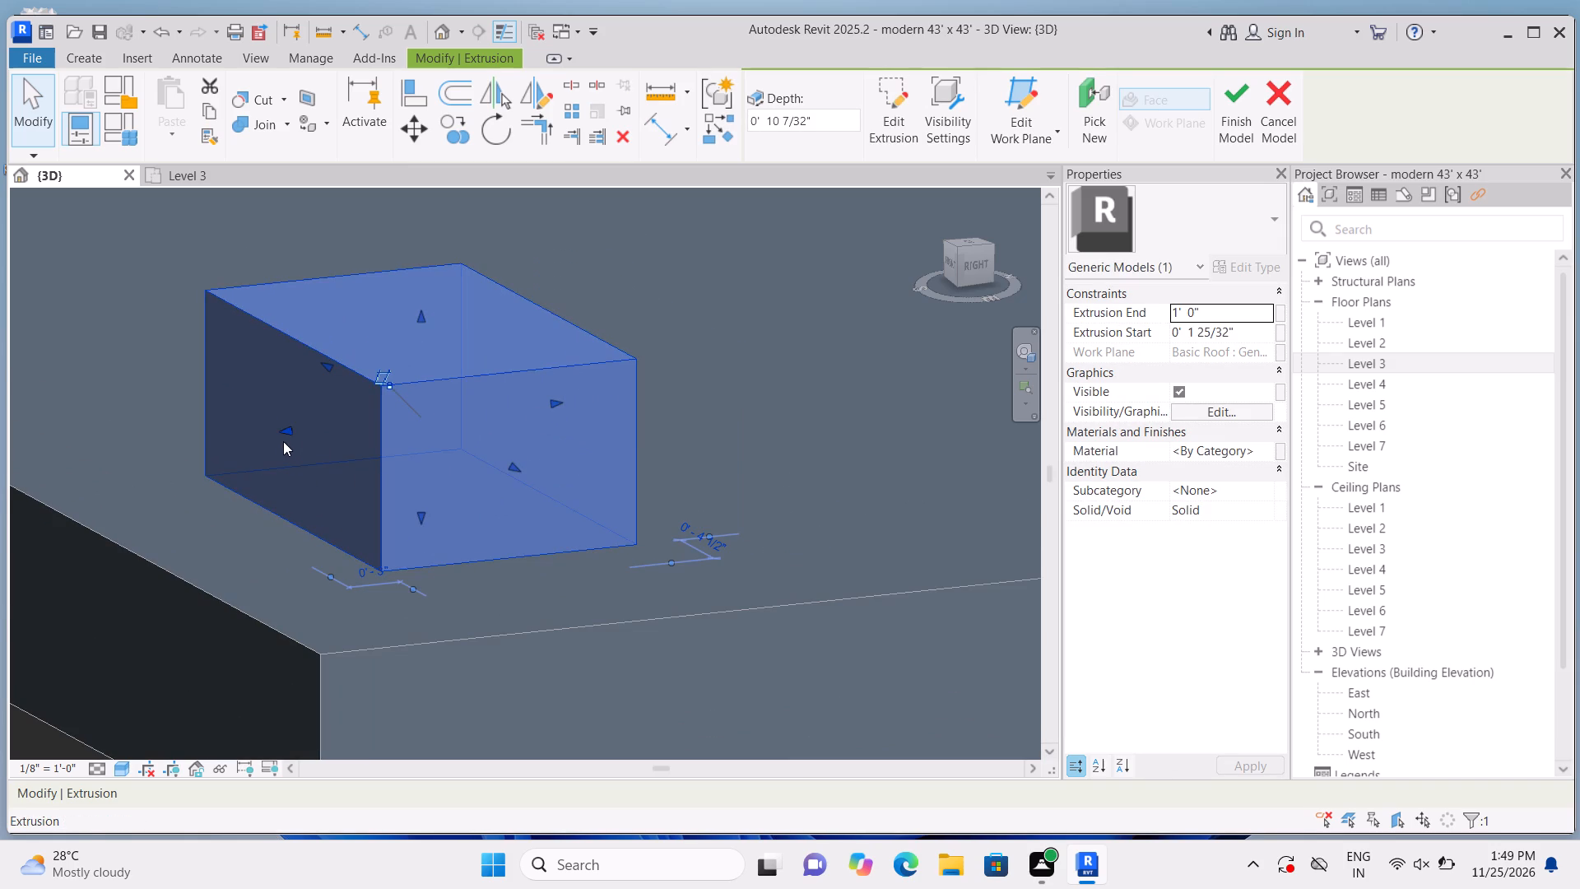
drag(281, 431, 346, 430)
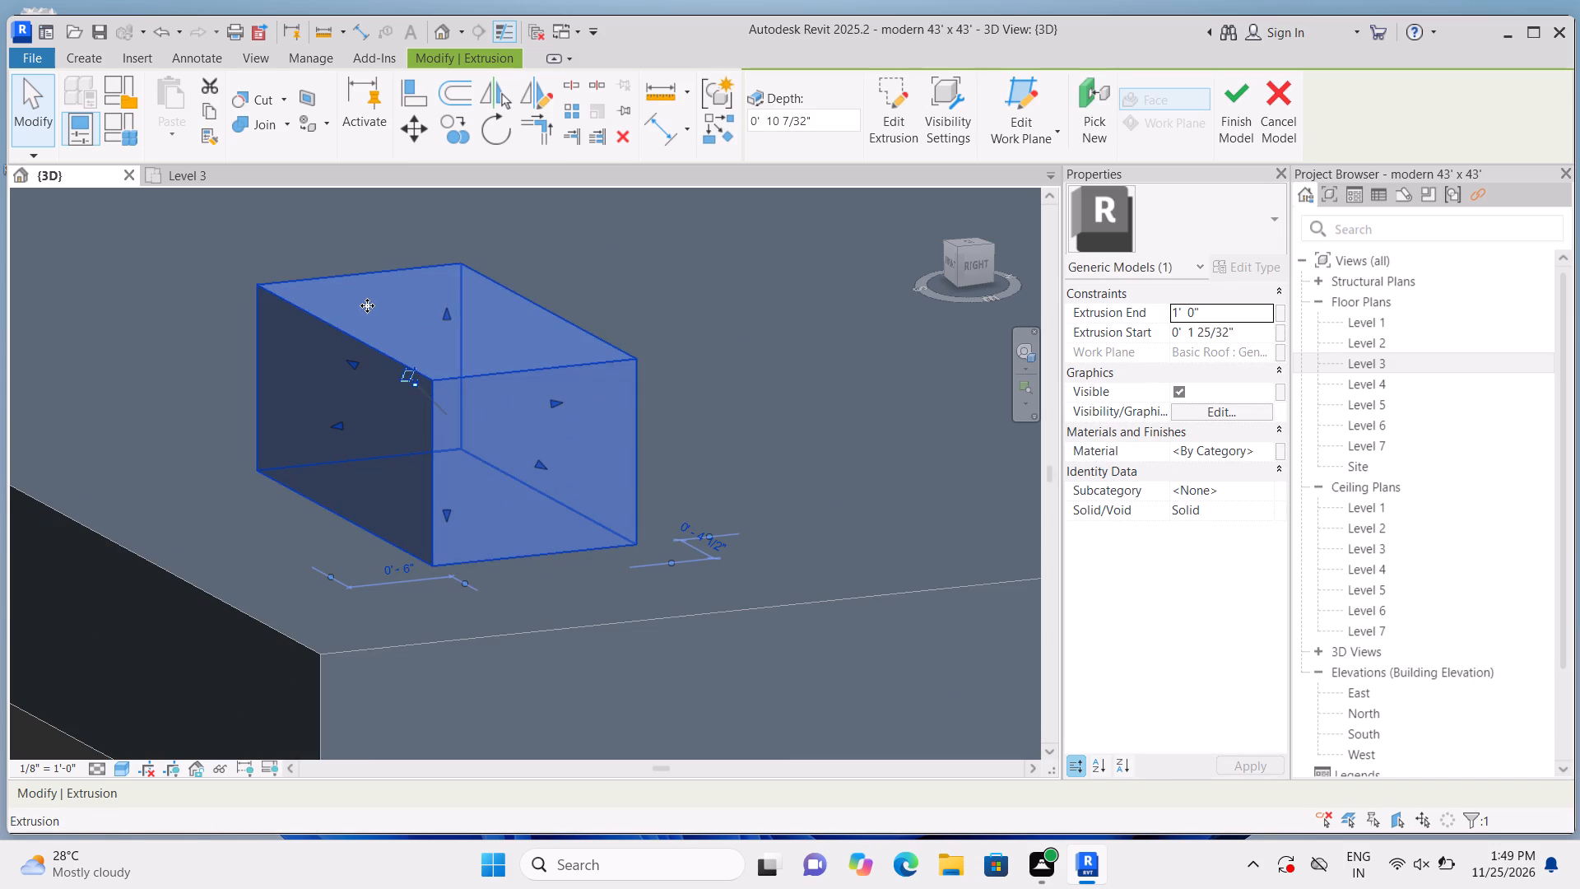
drag(350, 356, 426, 407)
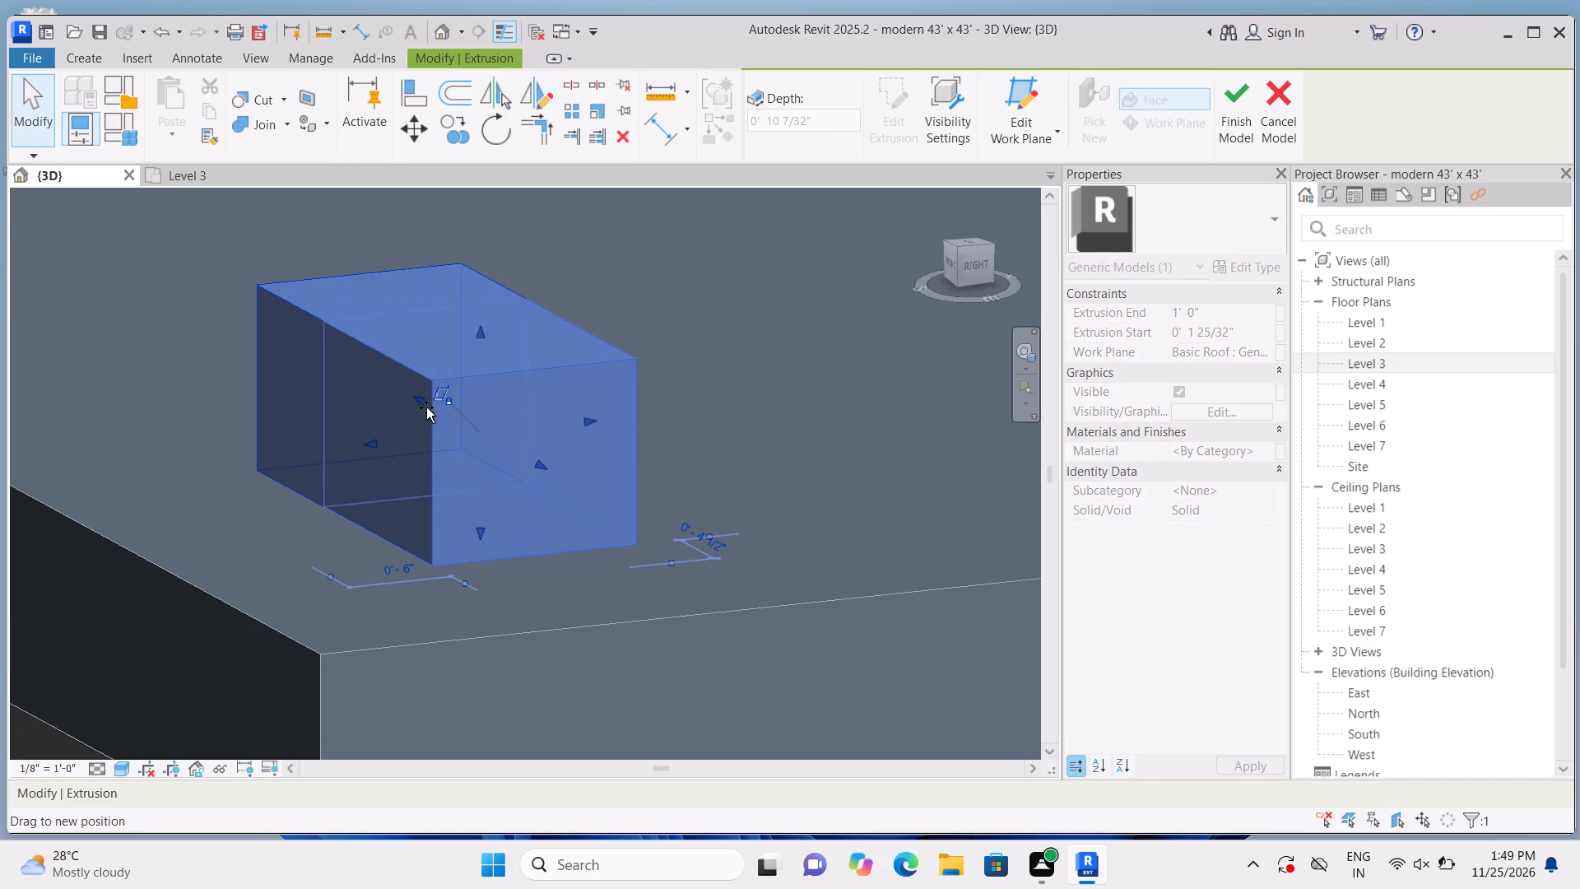
drag(426, 407, 438, 417)
click(438, 417)
scroll(440, 419, down, 2)
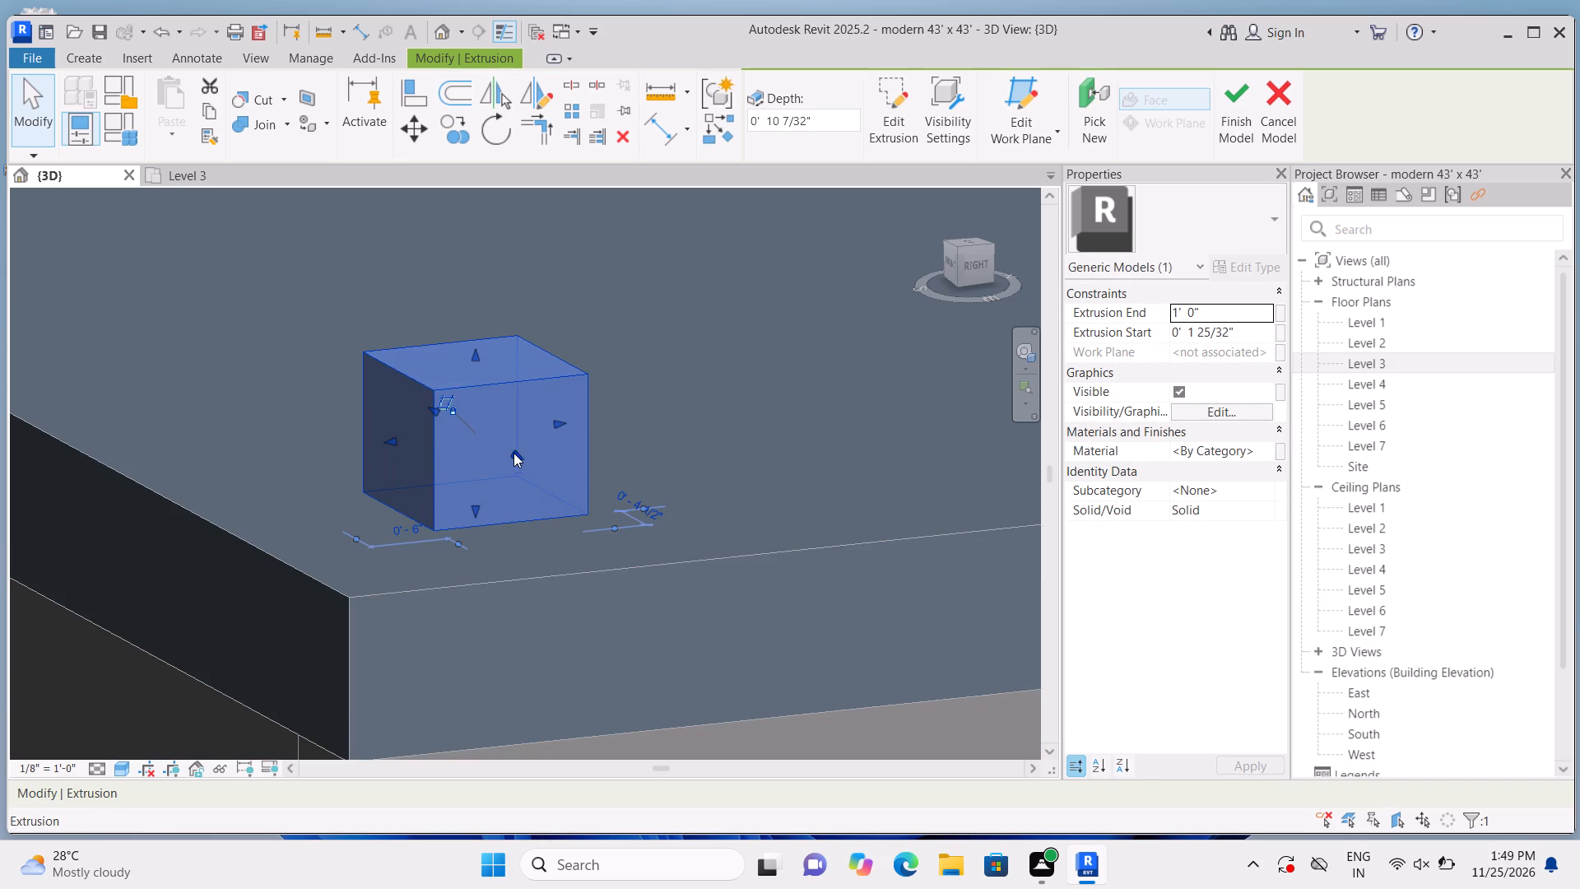
drag(515, 452, 505, 434)
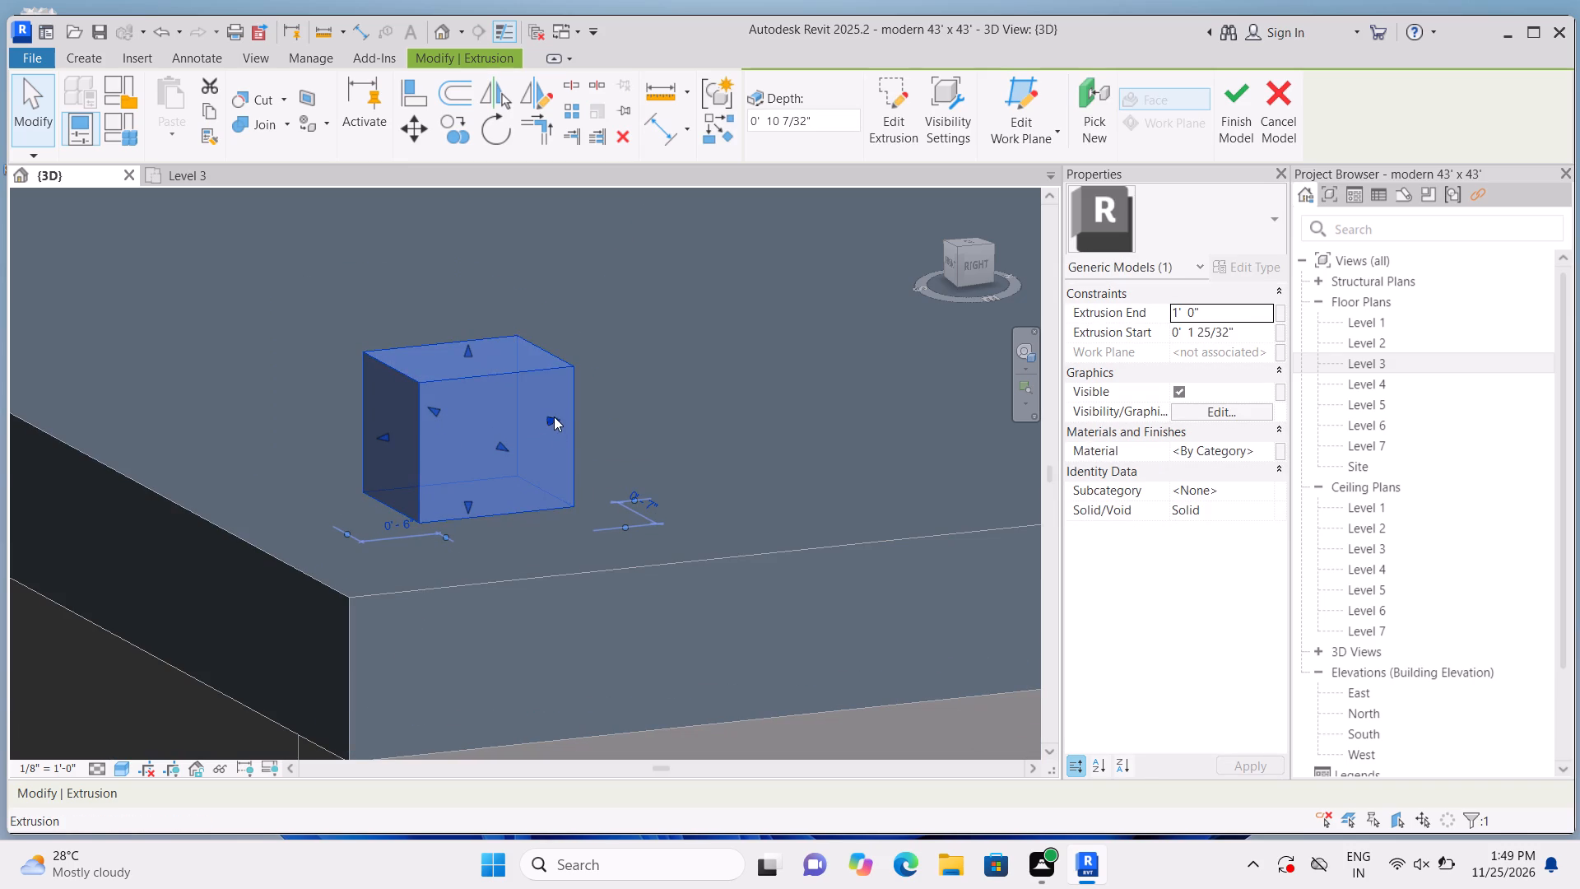
drag(554, 417, 504, 424)
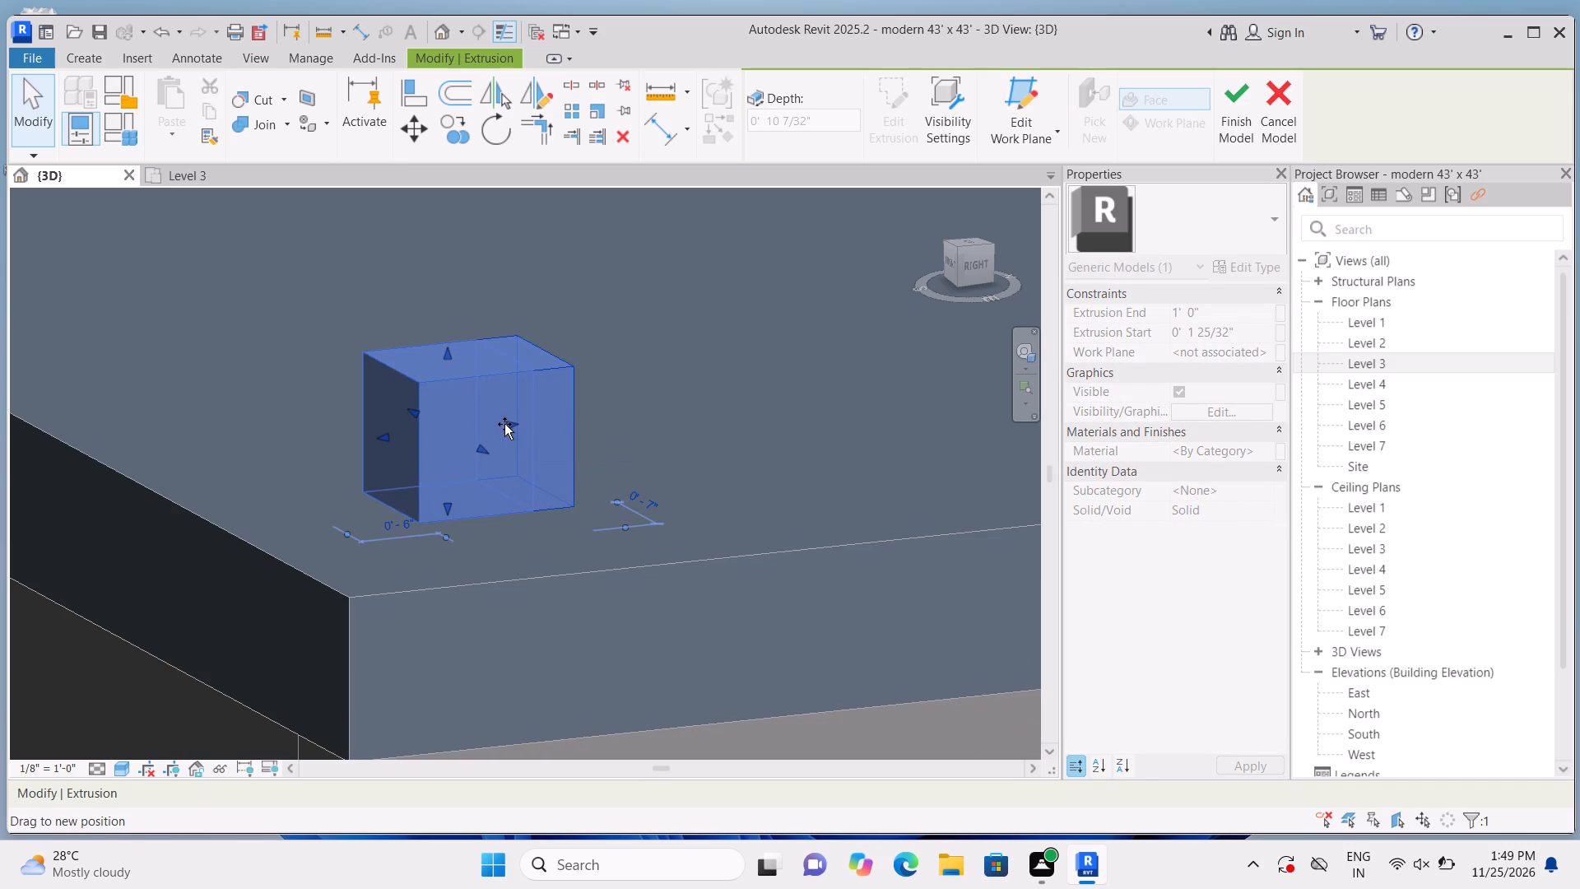
drag(504, 424, 504, 424)
Stretch the block's top up to the roof underside as a column, with an extrusion end of about 9'-3 3/8".
scroll(504, 424, down, 10)
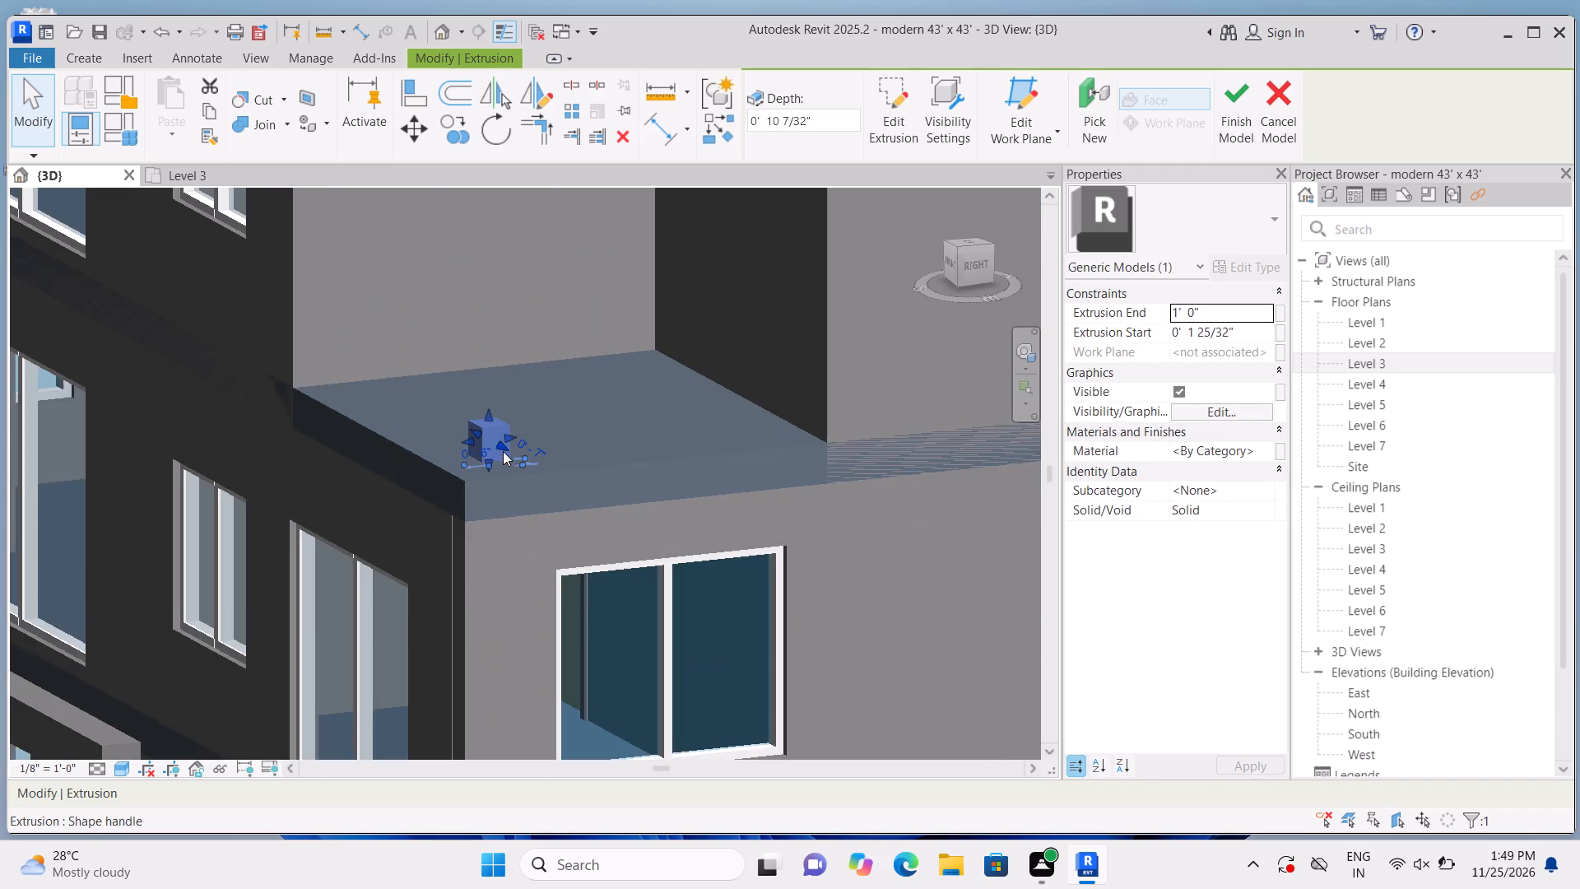
scroll(508, 470, down, 2)
middle_drag(521, 474, 541, 631)
scroll(509, 571, up, 2)
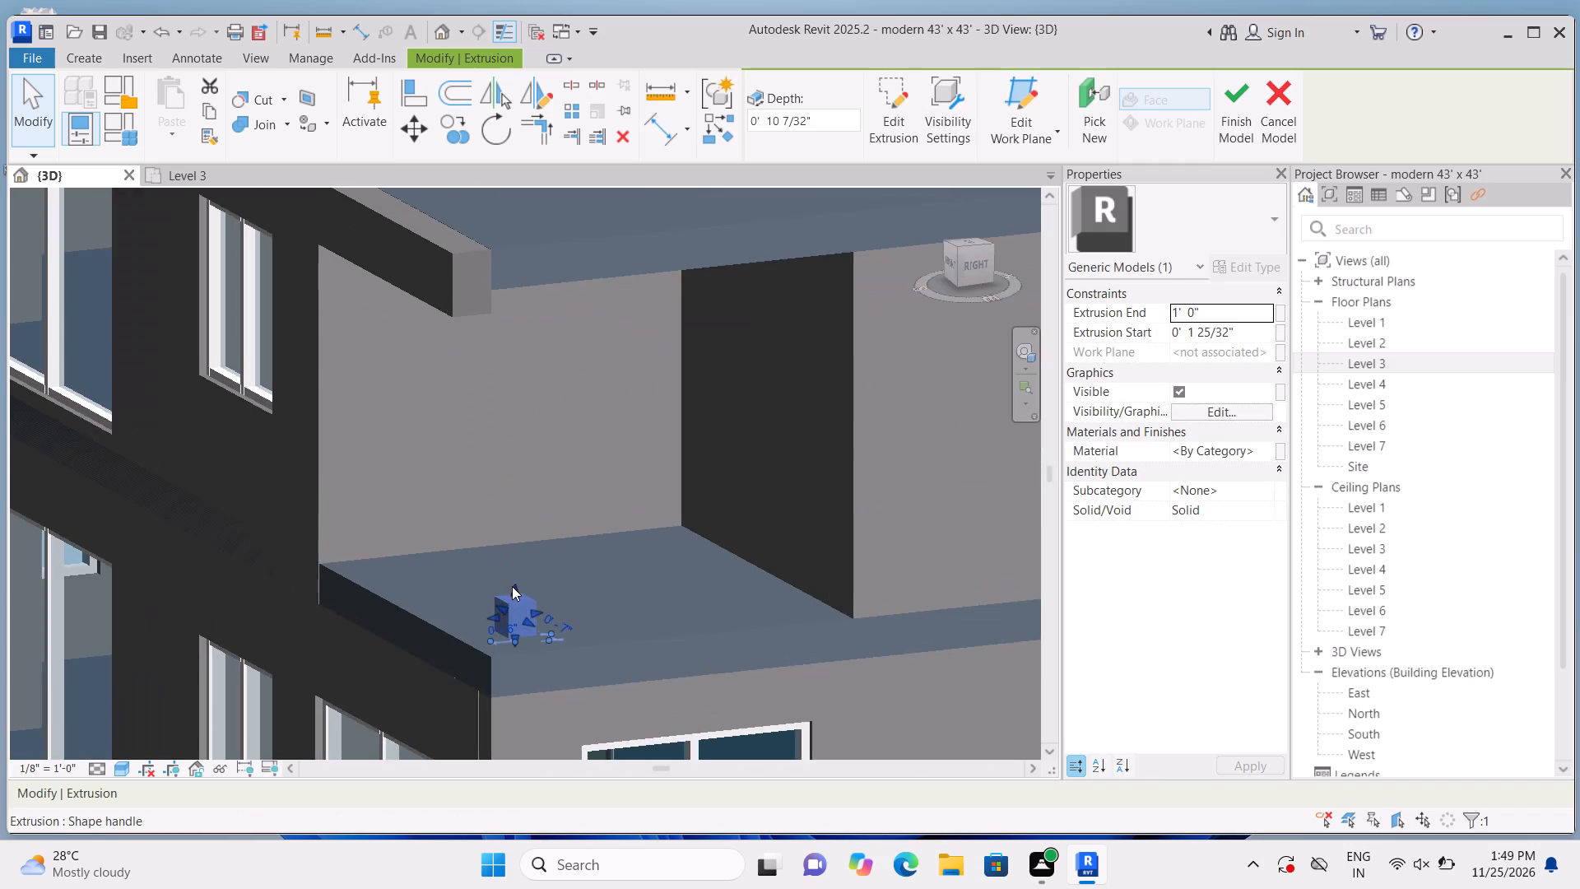
drag(518, 582, 496, 261)
scroll(511, 376, down, 4)
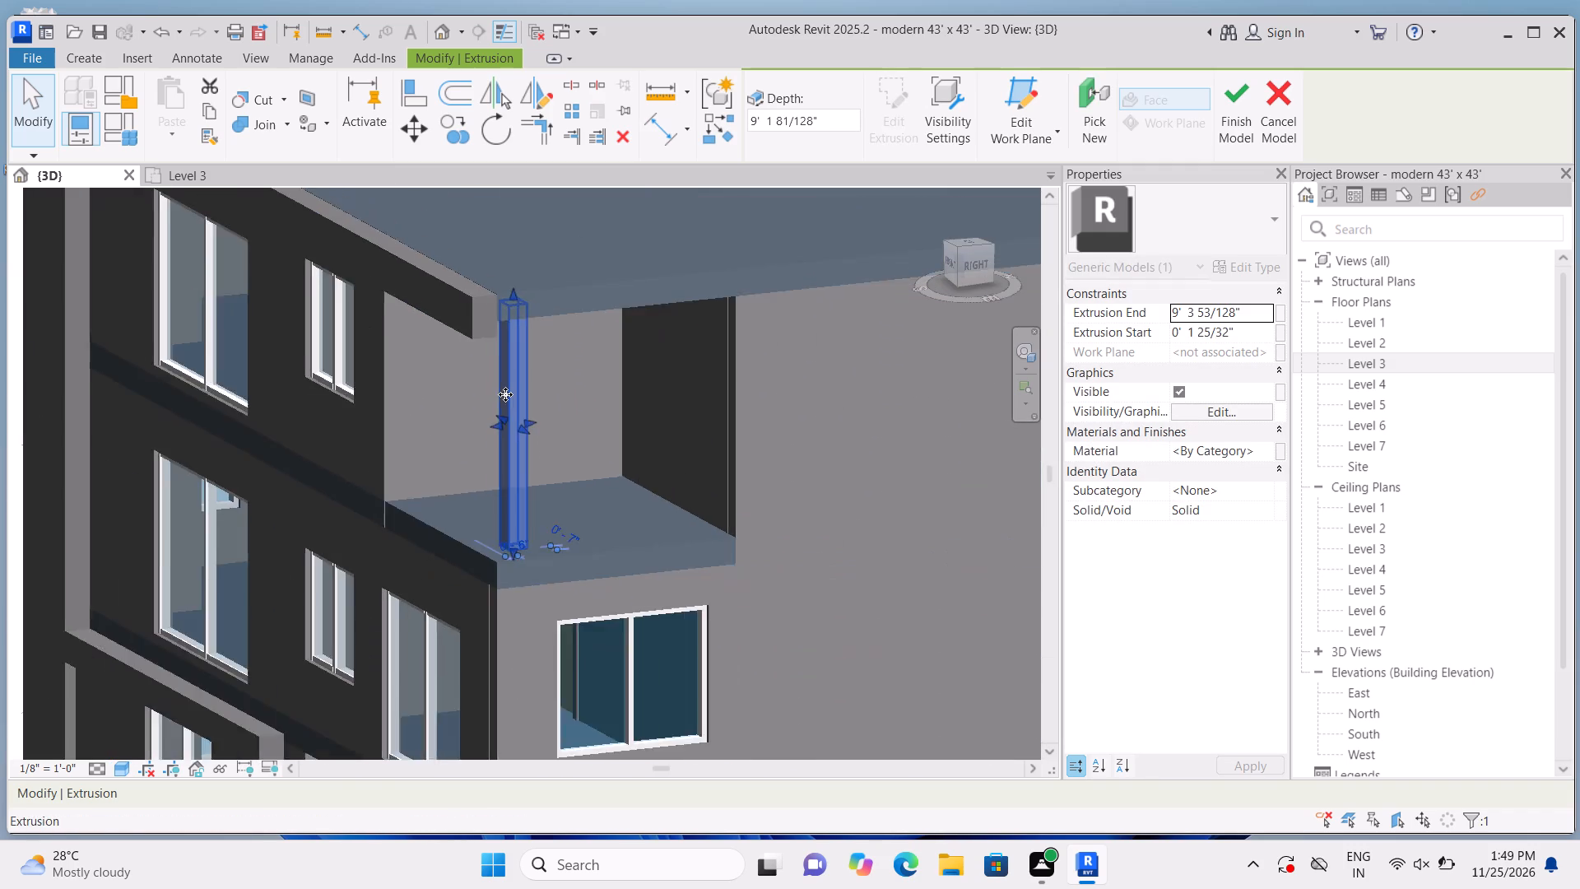
scroll(505, 394, down, 3)
click(81, 440)
Examine the new Level 3 corner column and the facade bands in 3D from the left and front sides.
shift+middle_drag(59, 458, 64, 462)
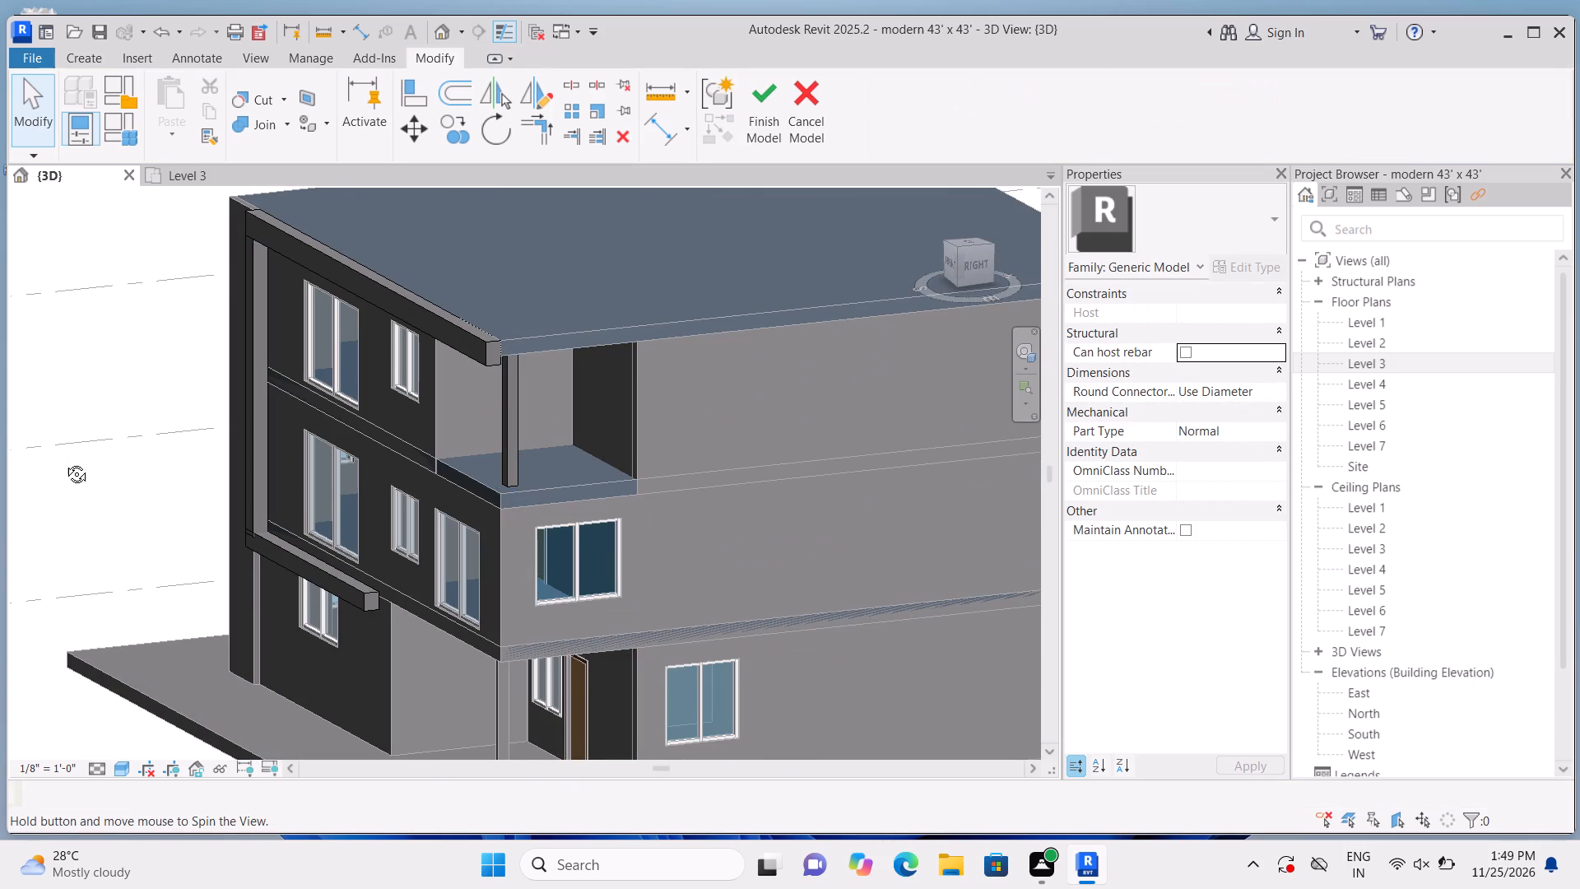
shift+middle_drag(64, 462, 223, 513)
shift+middle_drag(163, 521, 292, 548)
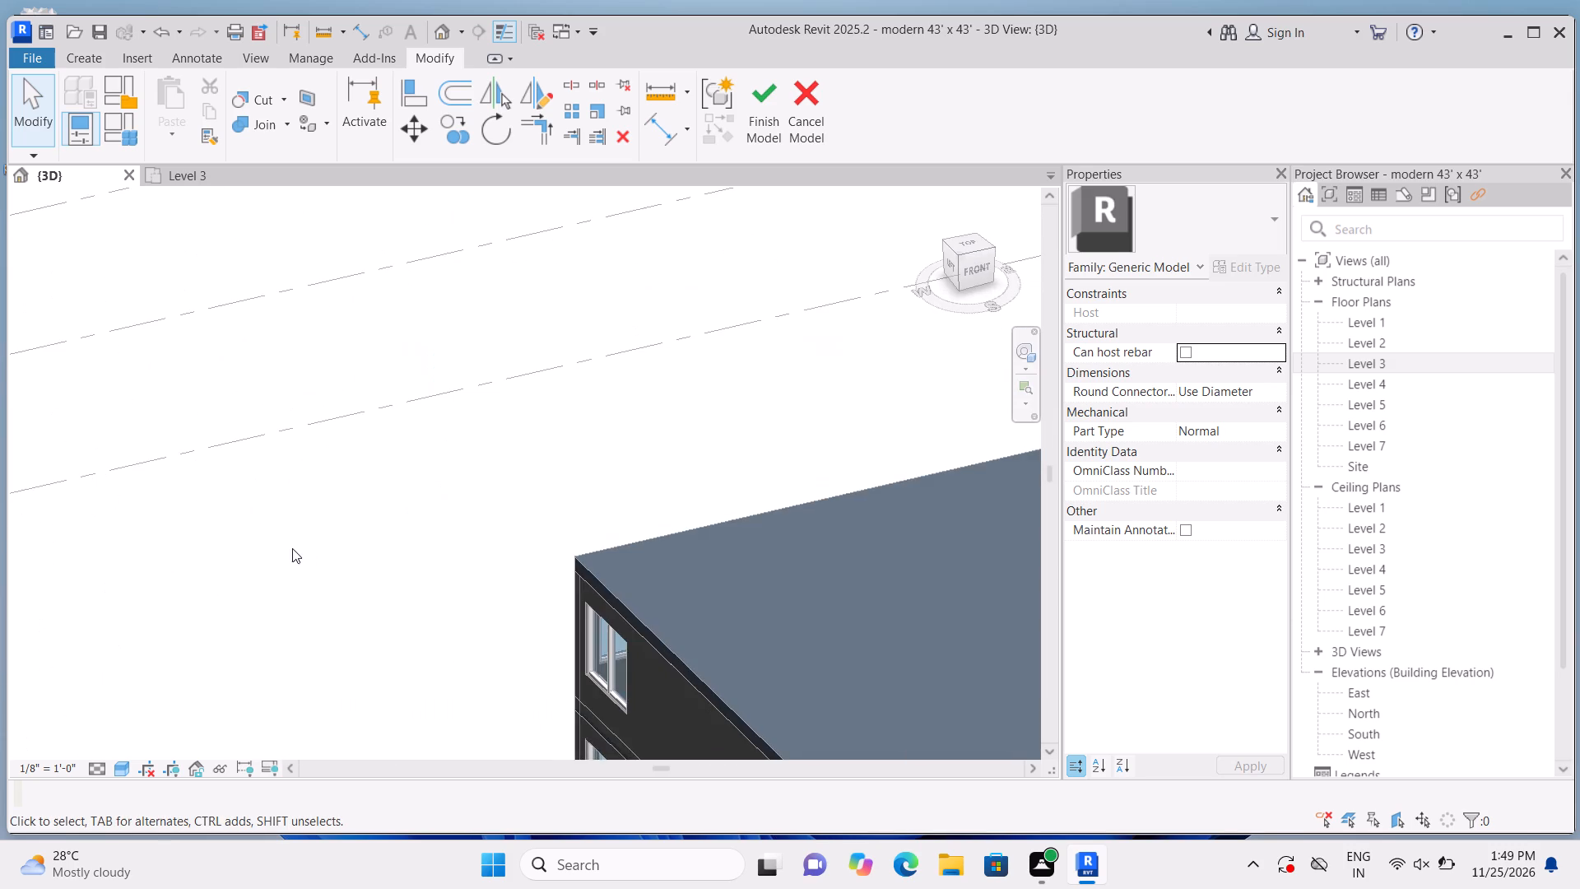
scroll(295, 543, down, 4)
shift+middle_drag(259, 619, 253, 504)
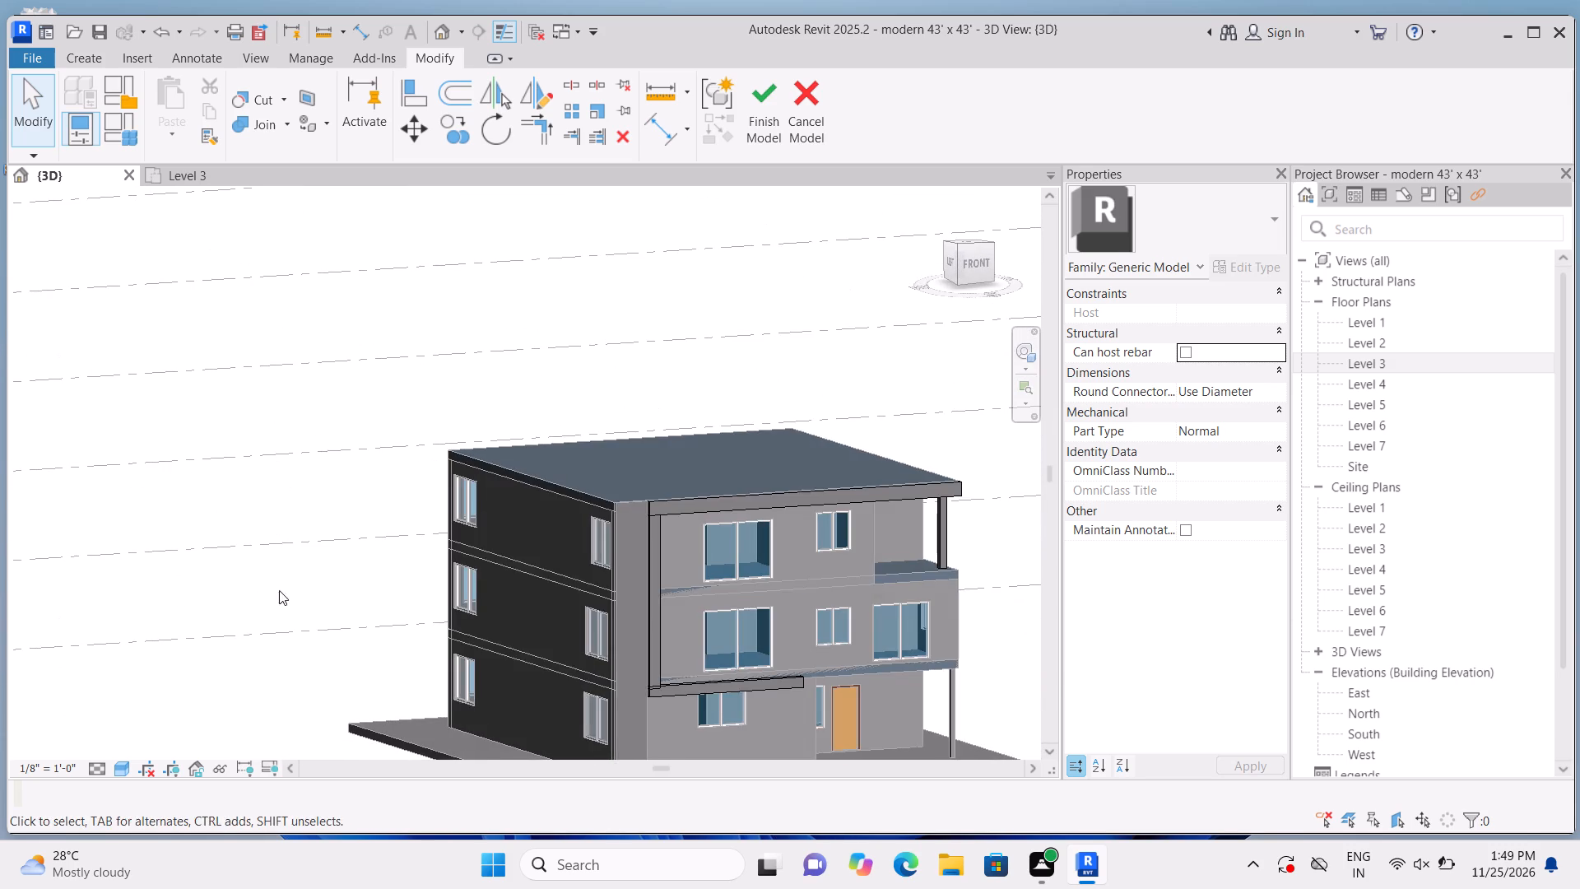
middle_drag(312, 587, 335, 584)
middle_drag(353, 595, 46, 558)
scroll(175, 656, up, 6)
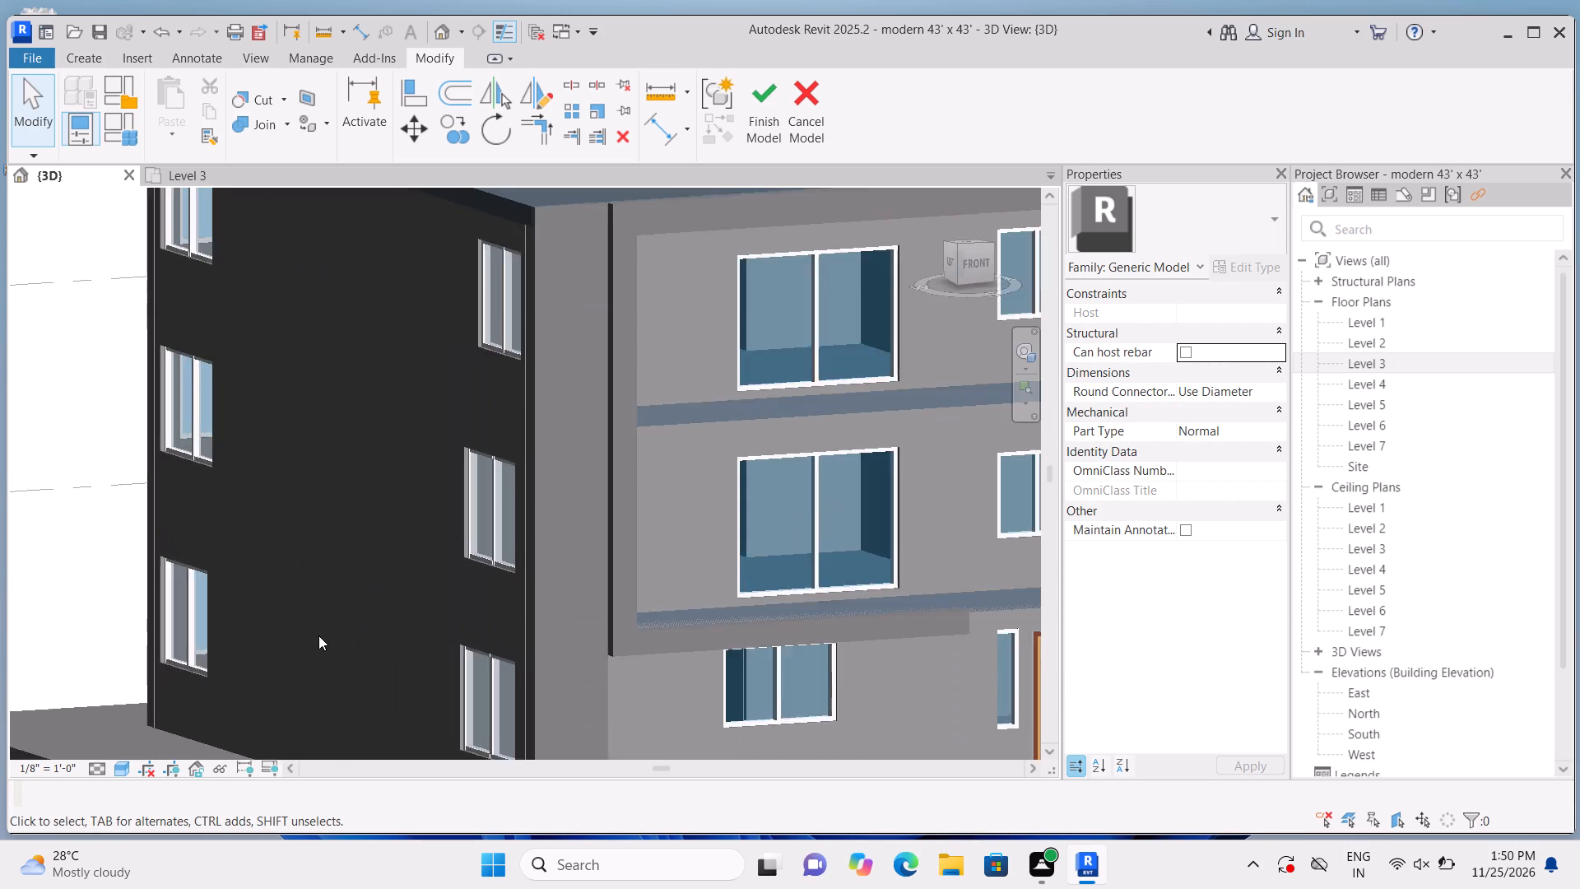
middle_drag(315, 624, 27, 673)
scroll(457, 526, up, 1)
middle_drag(451, 529, 207, 581)
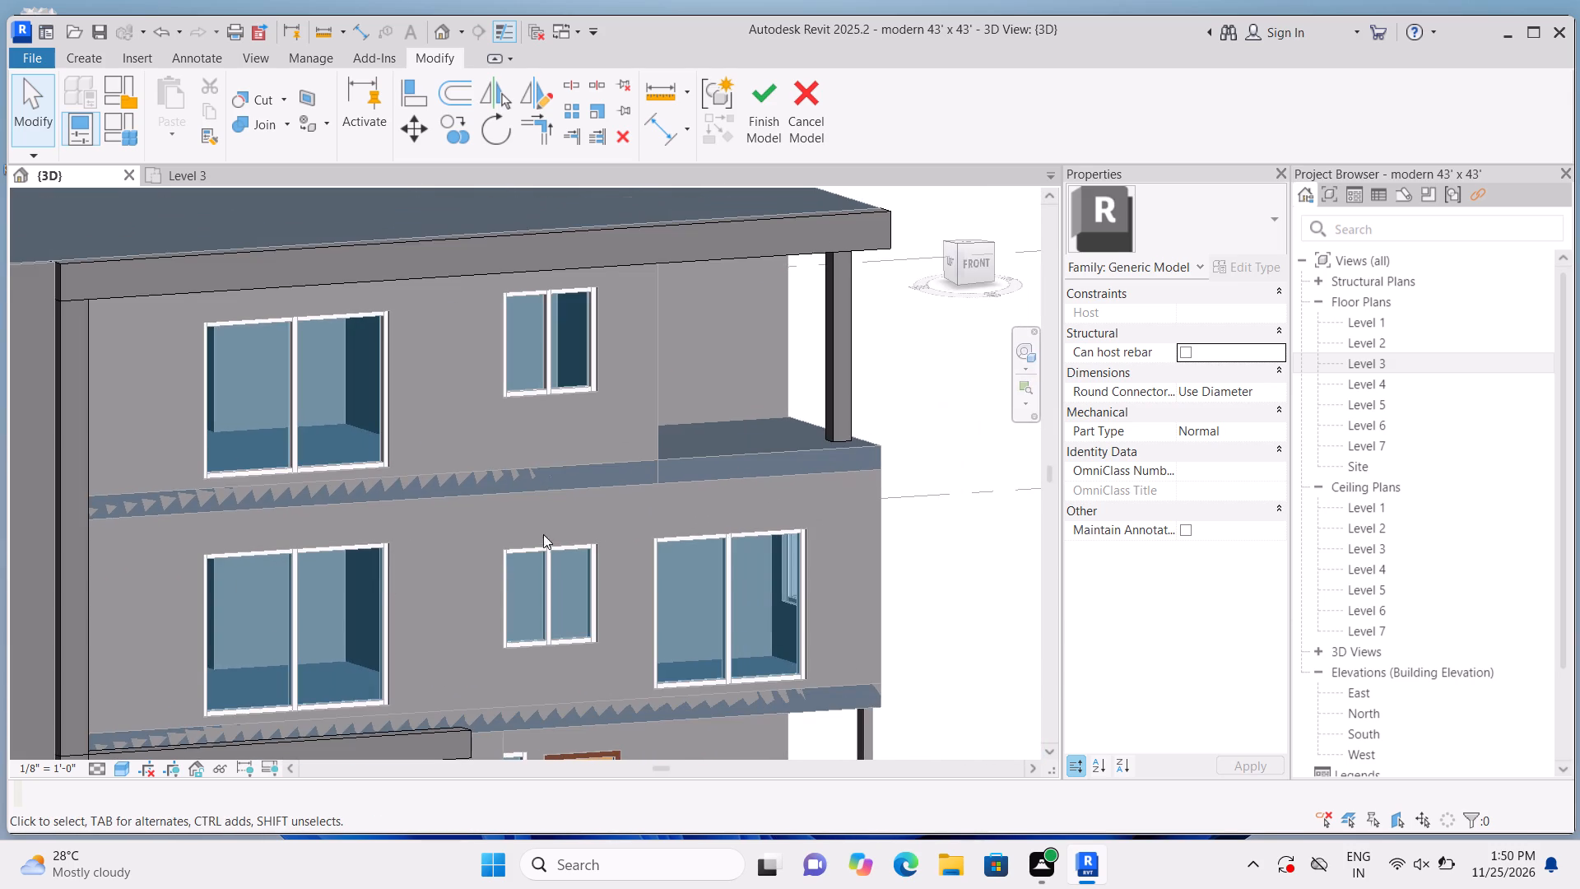
middle_drag(526, 530, 369, 557)
scroll(641, 508, up, 4)
middle_drag(670, 502, 671, 572)
scroll(673, 593, down, 2)
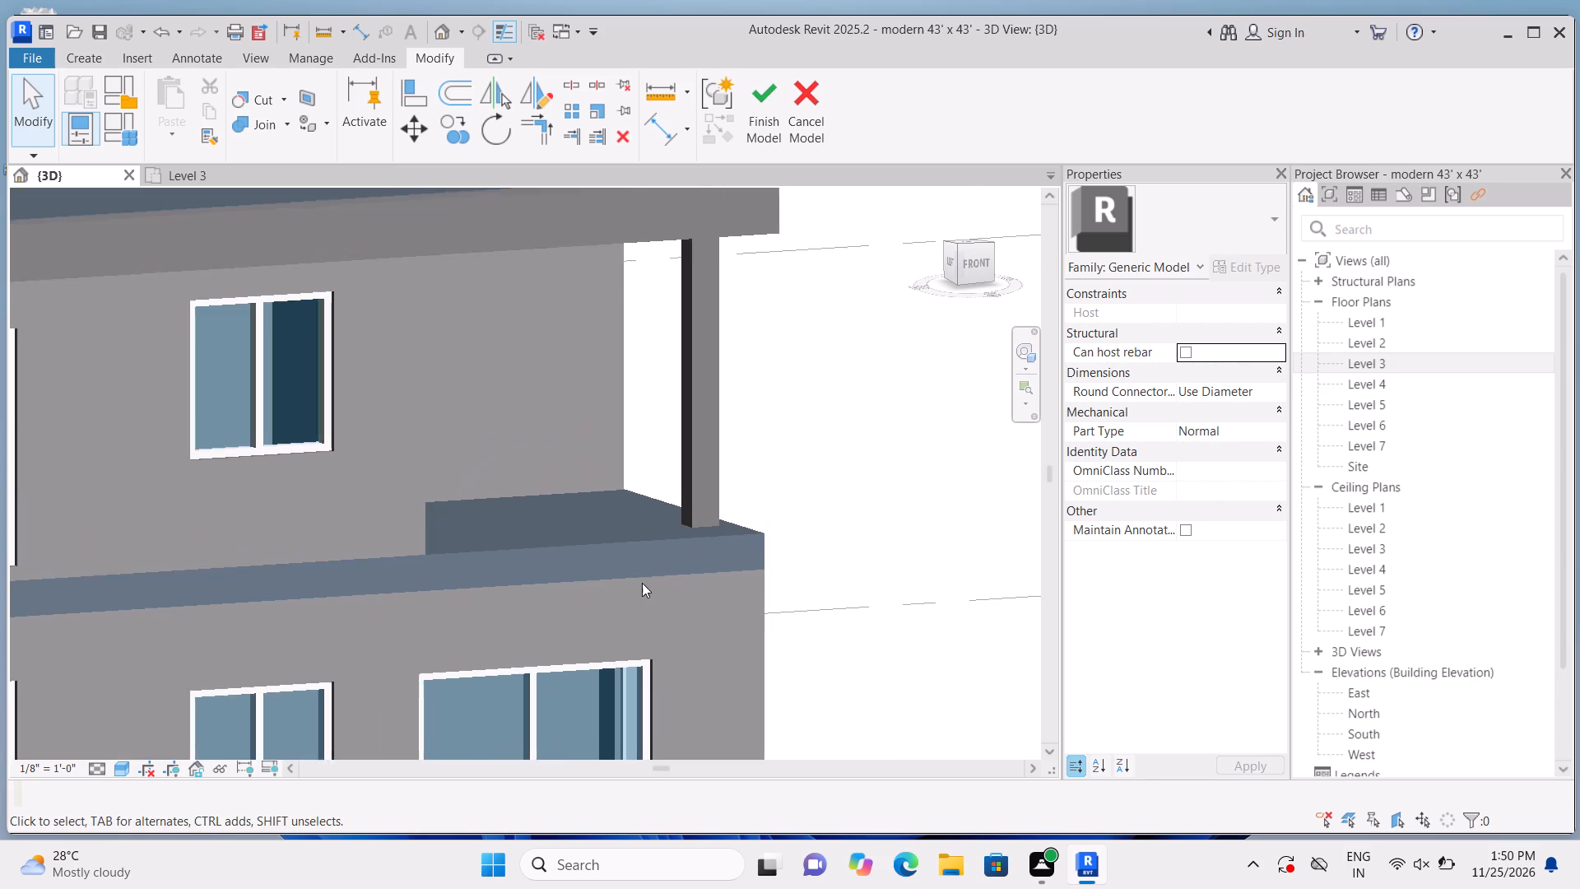
scroll(642, 583, down, 1)
middle_drag(609, 514, 640, 547)
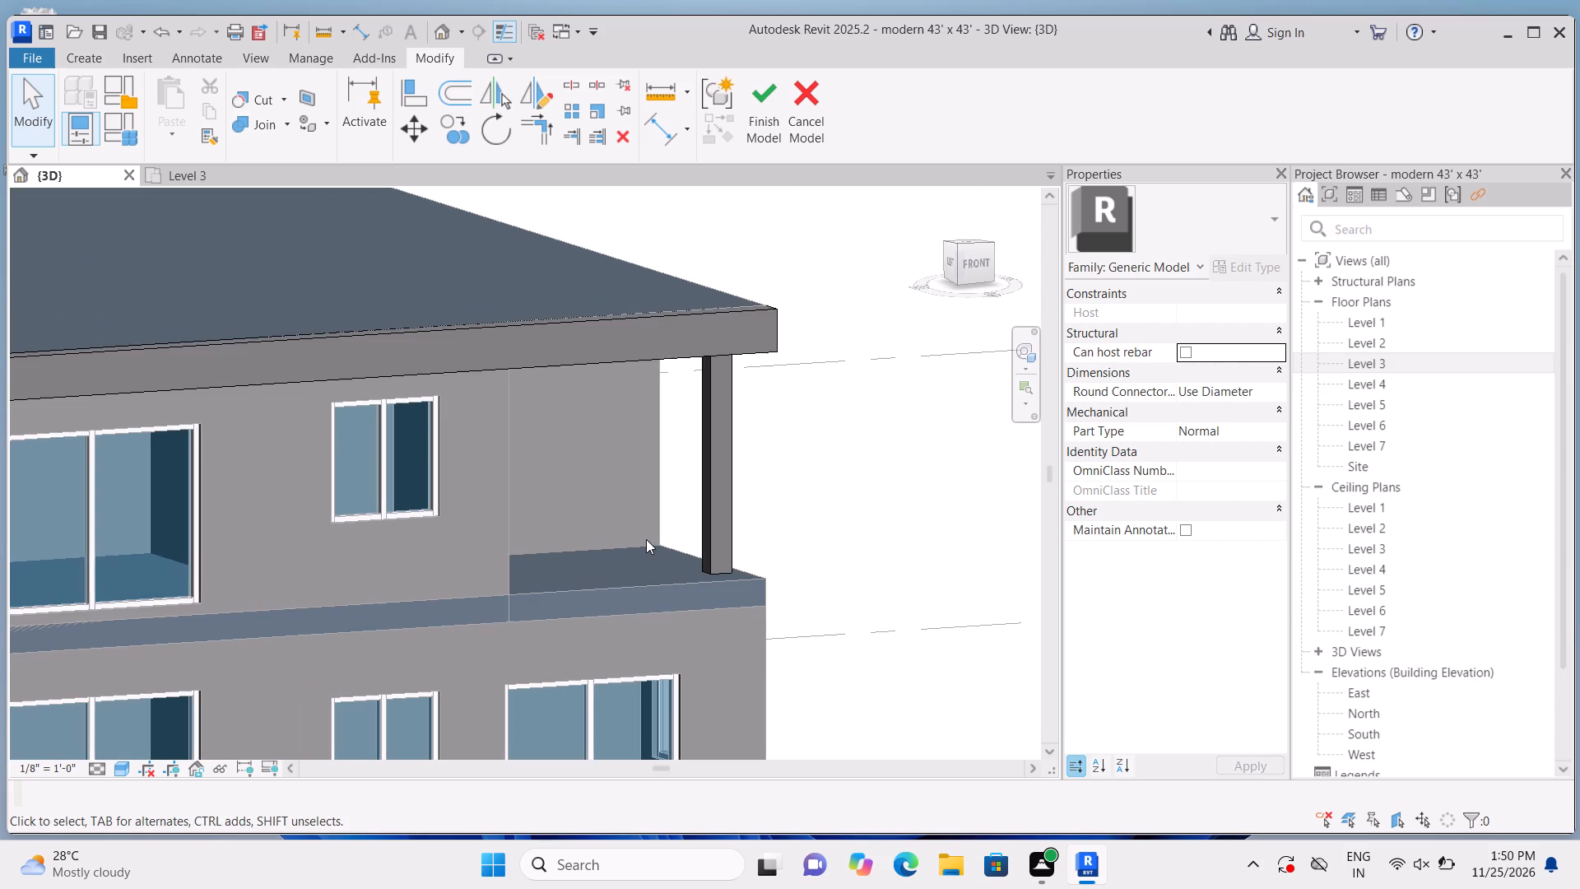
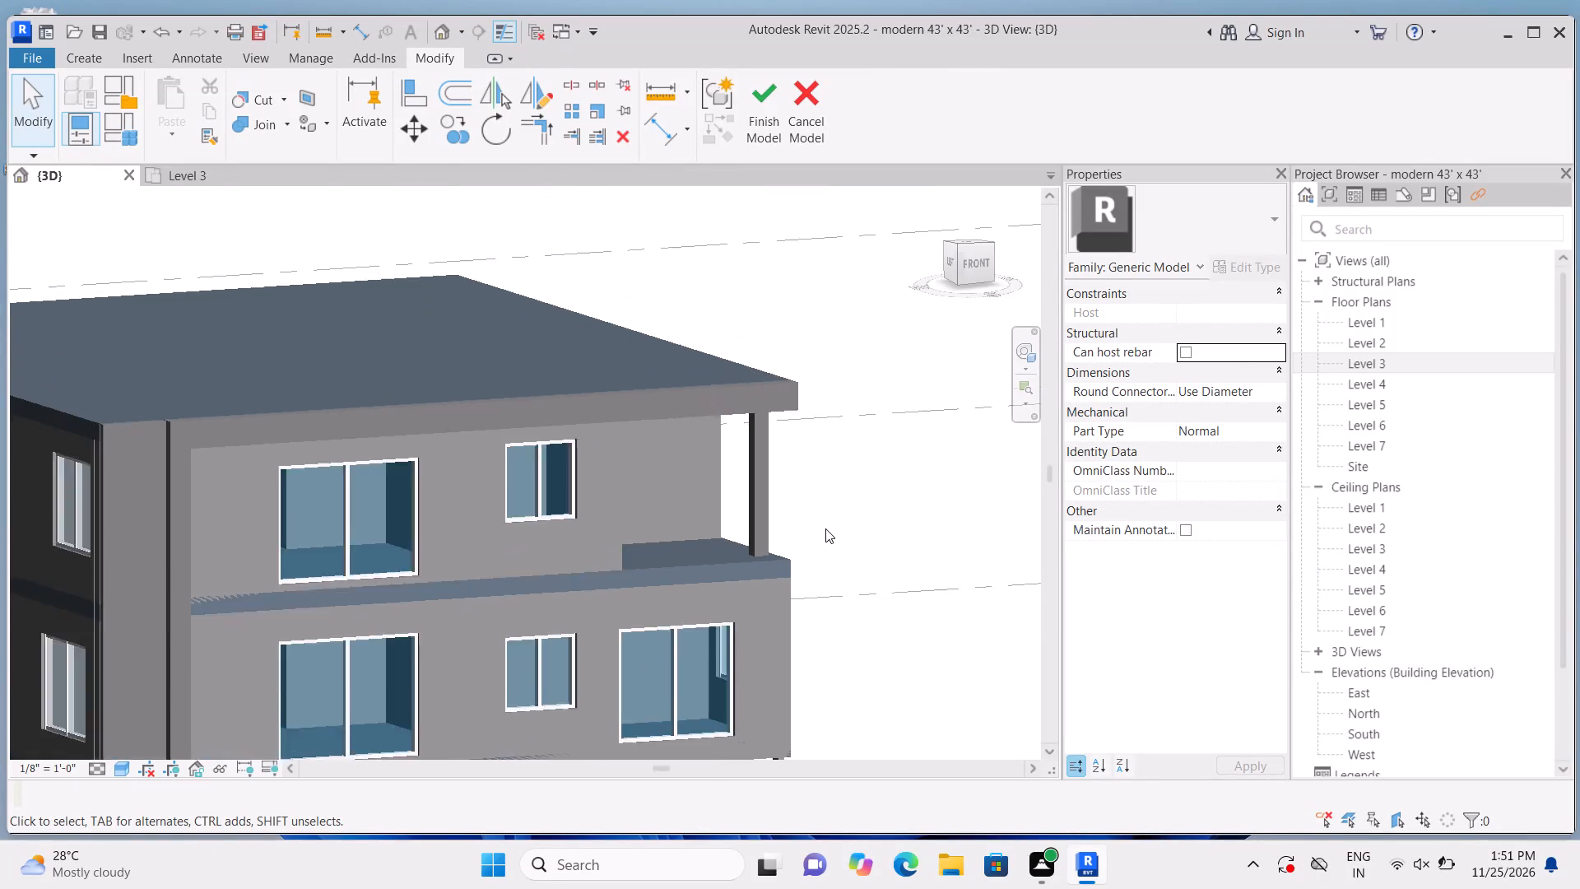
View the front facade straight on and finish the in-place generic model of the trim bands and corner column.
scroll(825, 528, down, 4)
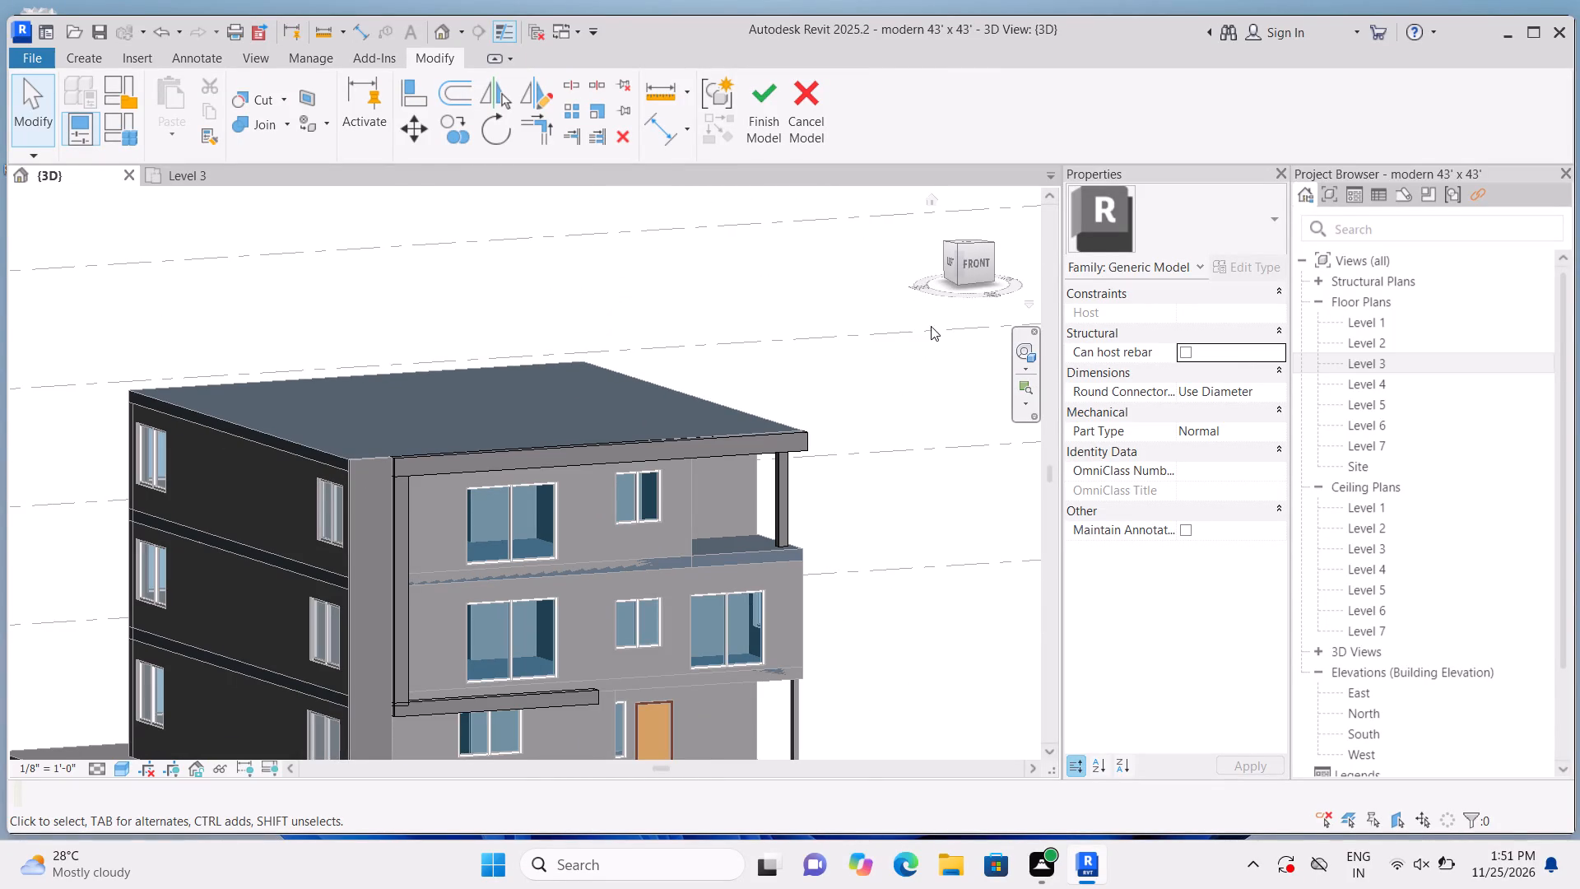
click(971, 269)
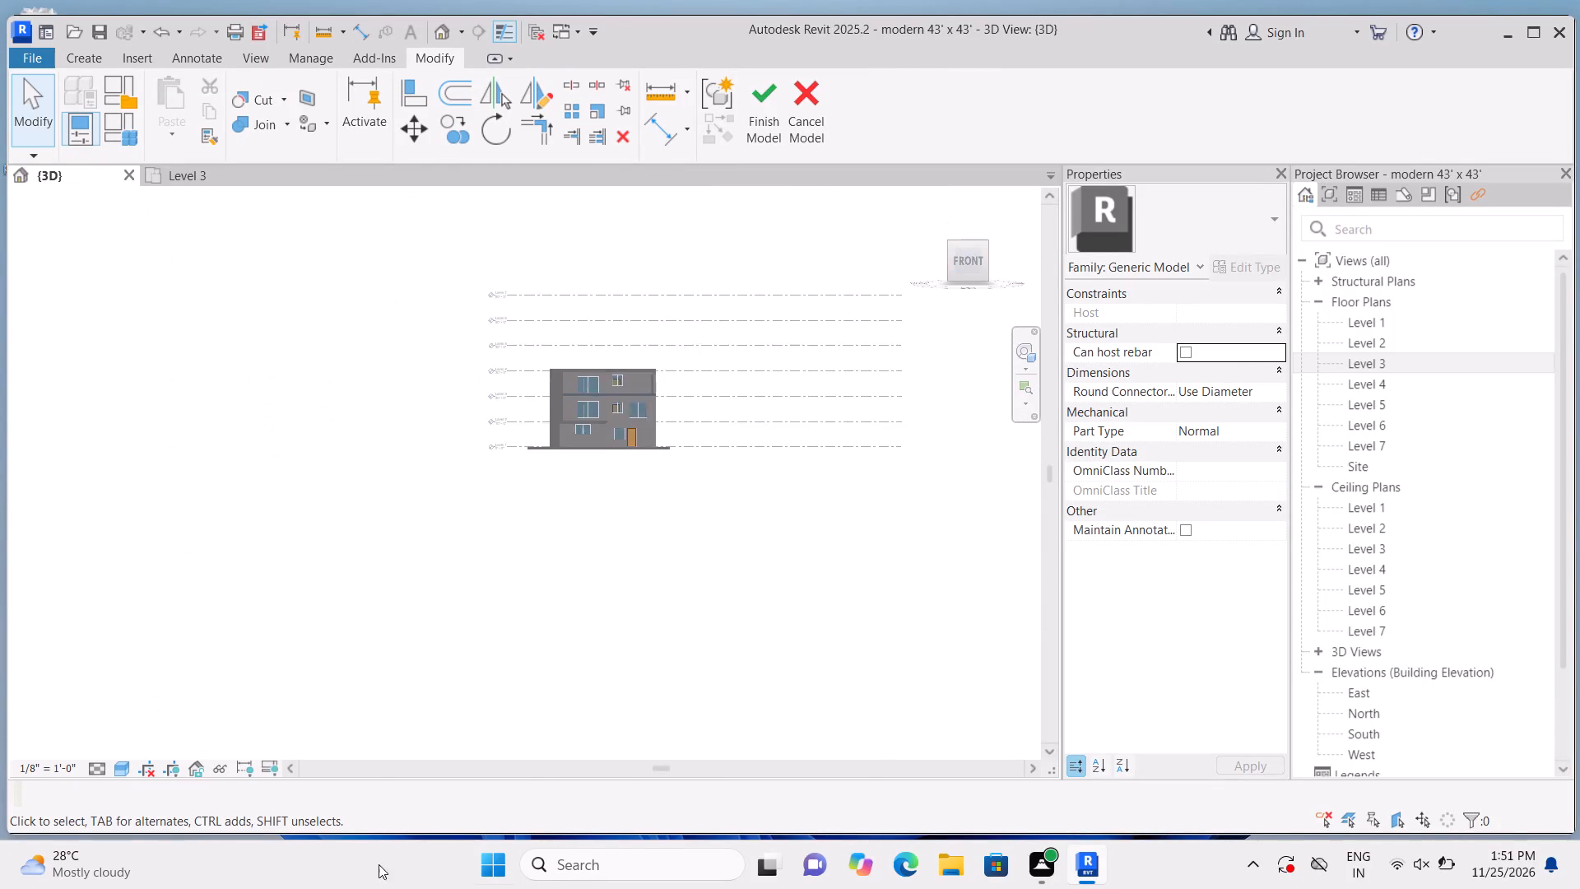
scroll(193, 888, up, 1)
scroll(334, 562, up, 8)
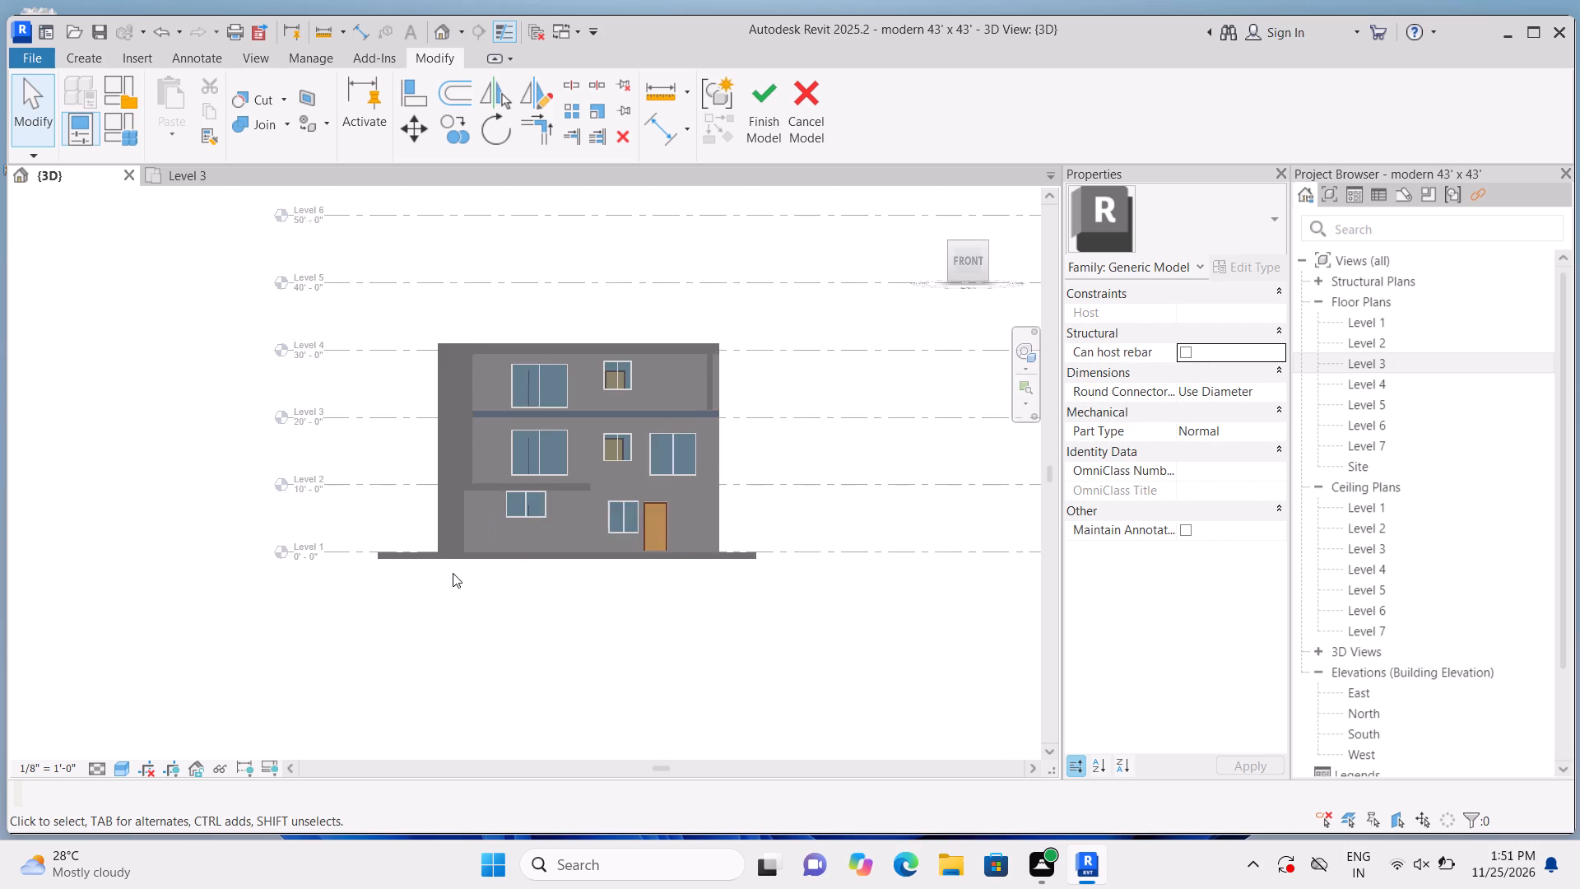
scroll(453, 573, up, 1)
middle_drag(515, 596, 401, 653)
scroll(452, 641, up, 2)
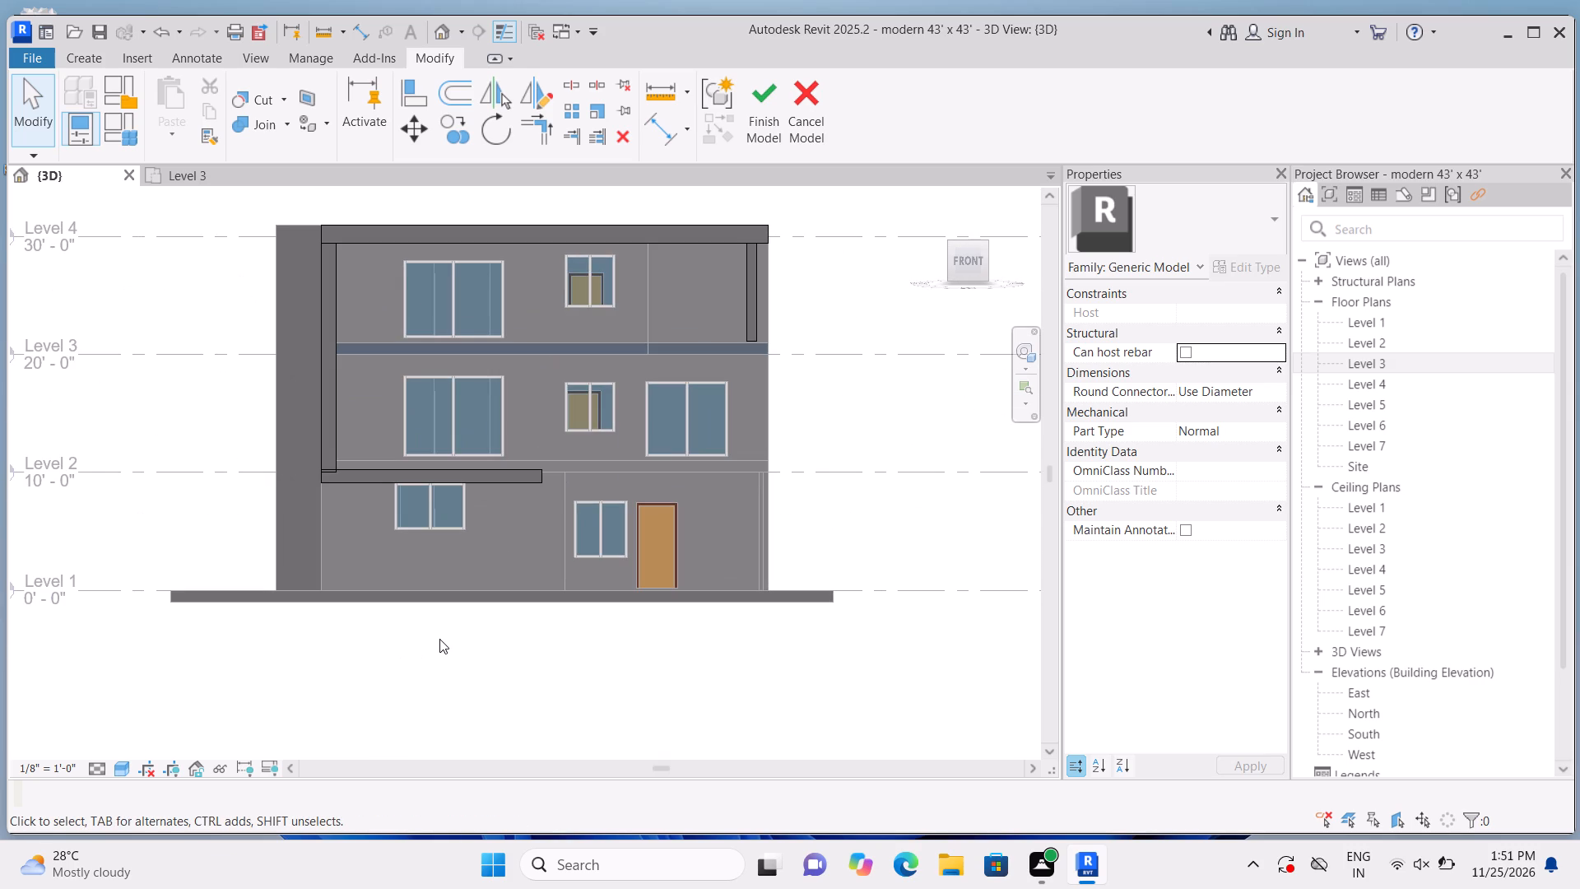
scroll(450, 559, up, 1)
scroll(449, 430, up, 3)
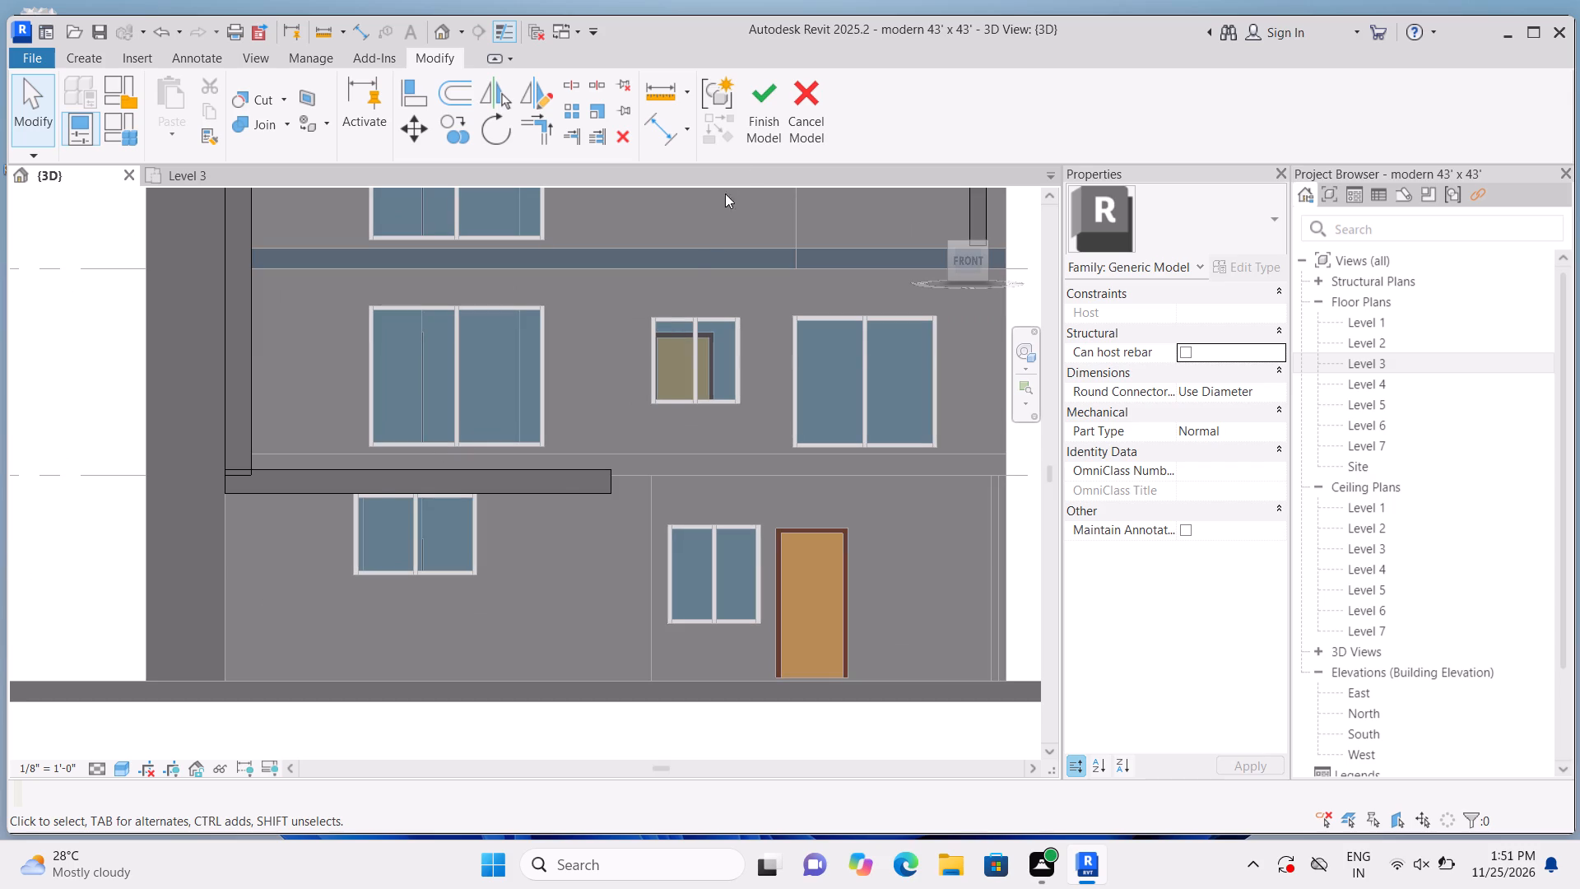
click(763, 140)
Raise the head and sill of the west Level 2 front window, giving a base offset of about 2'-1 5/8" and height about 6'-6".
scroll(507, 399, up, 2)
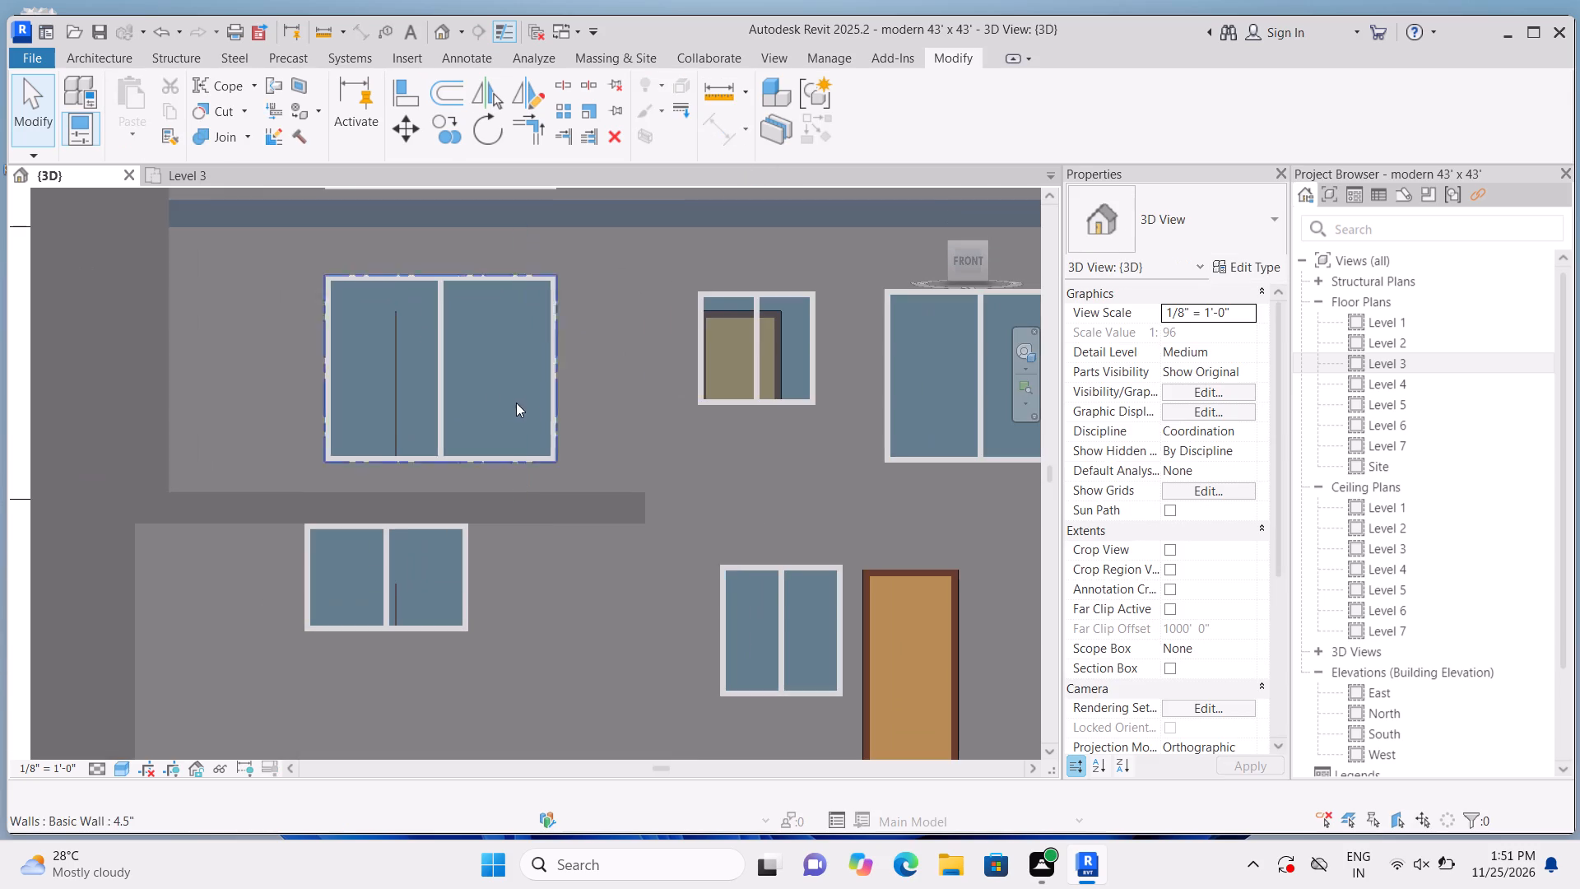
click(547, 405)
scroll(597, 626, down, 1)
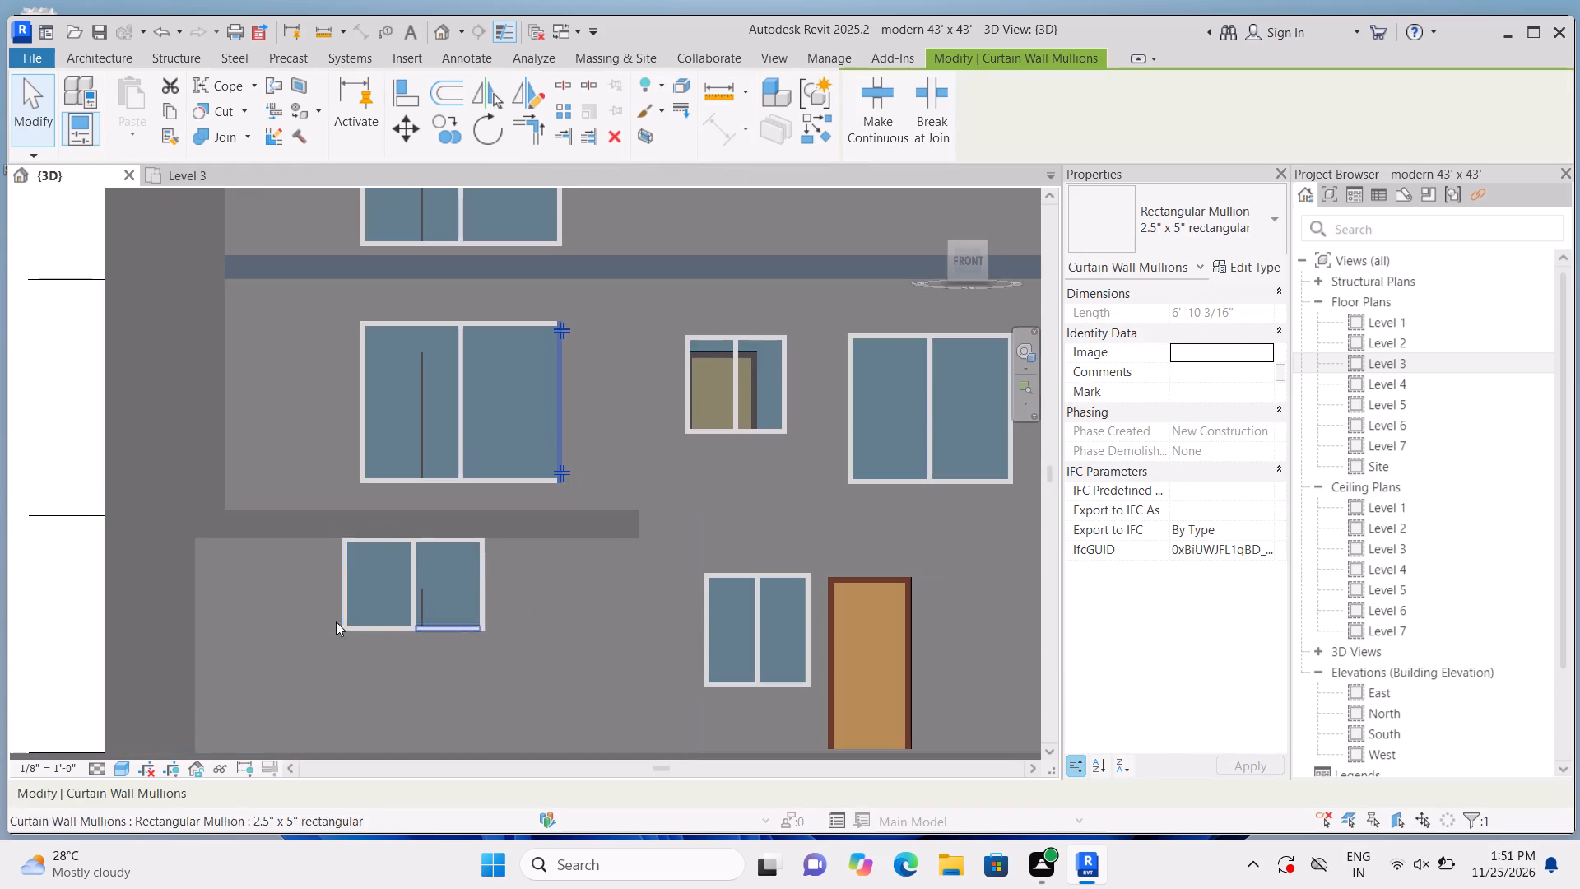
click(68, 641)
click(368, 412)
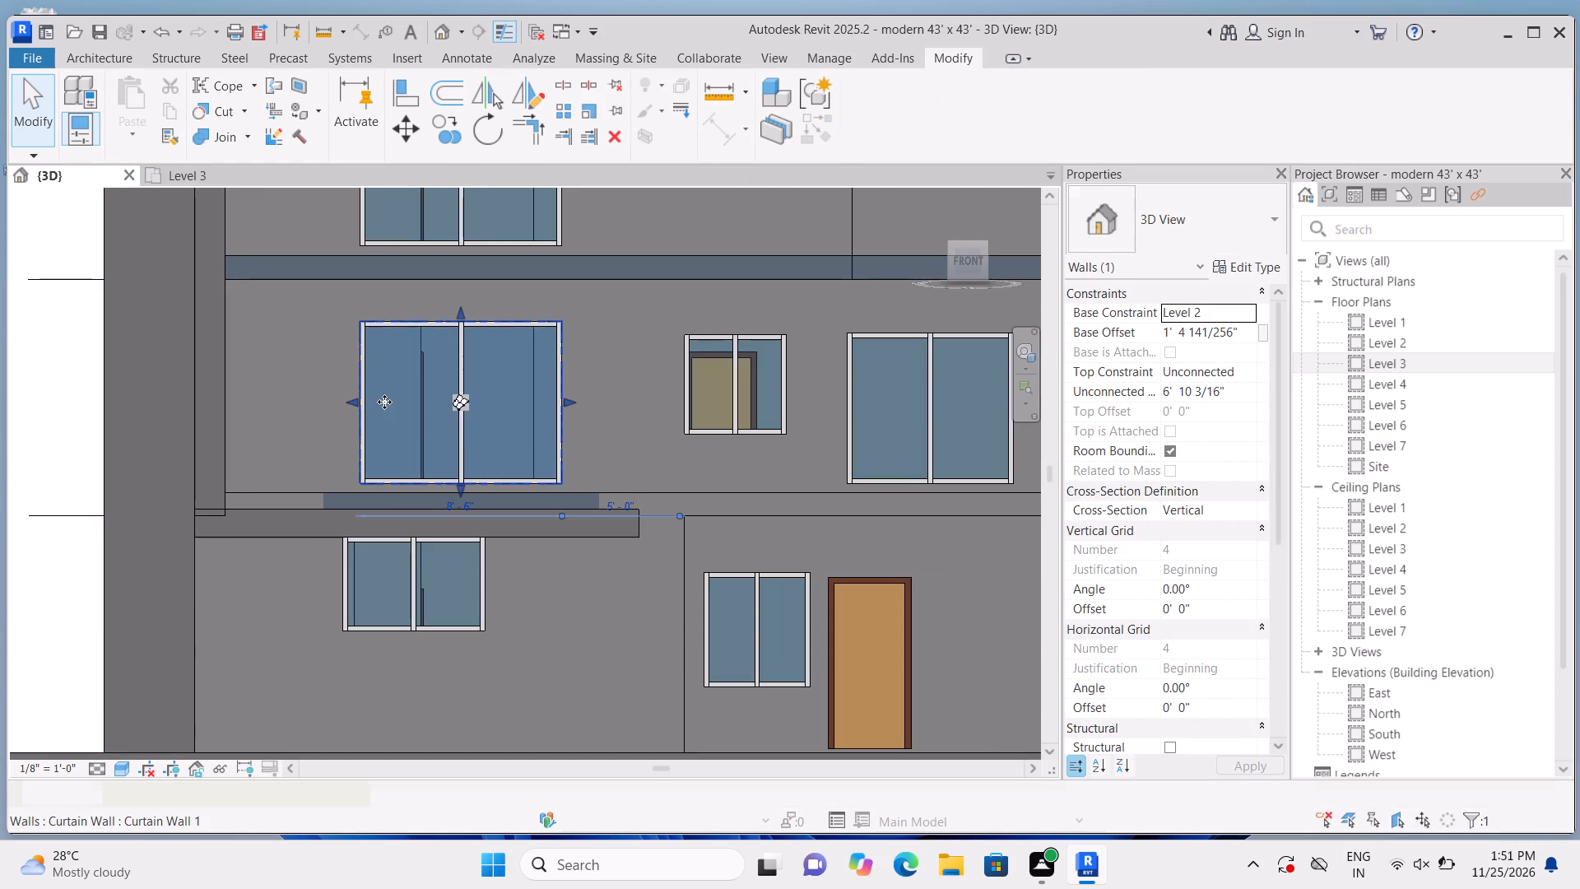
scroll(384, 402, up, 1)
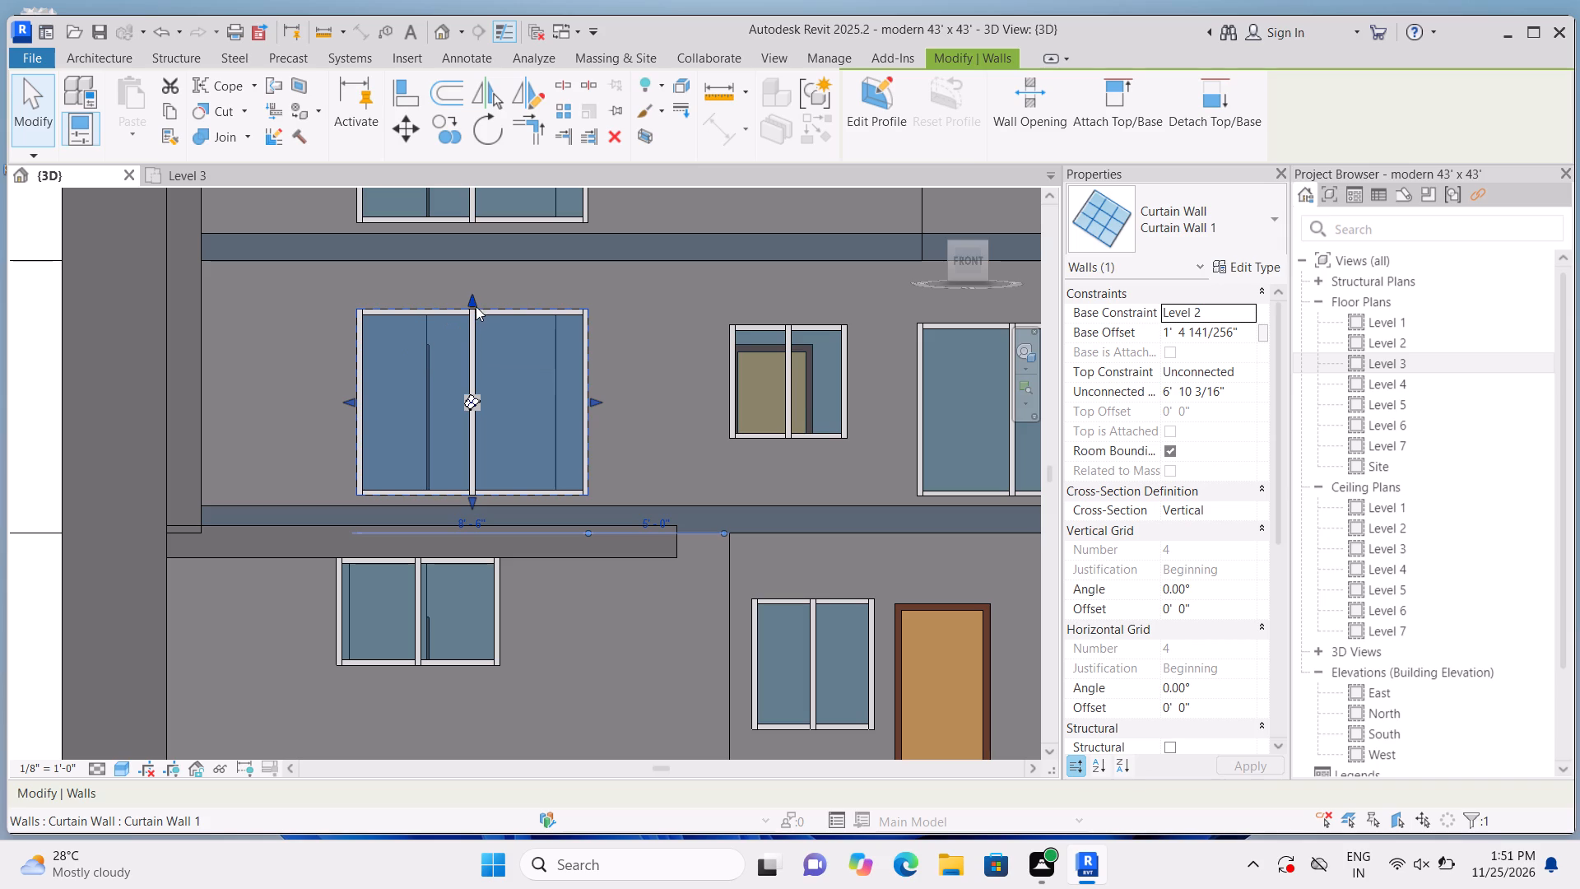
click(472, 301)
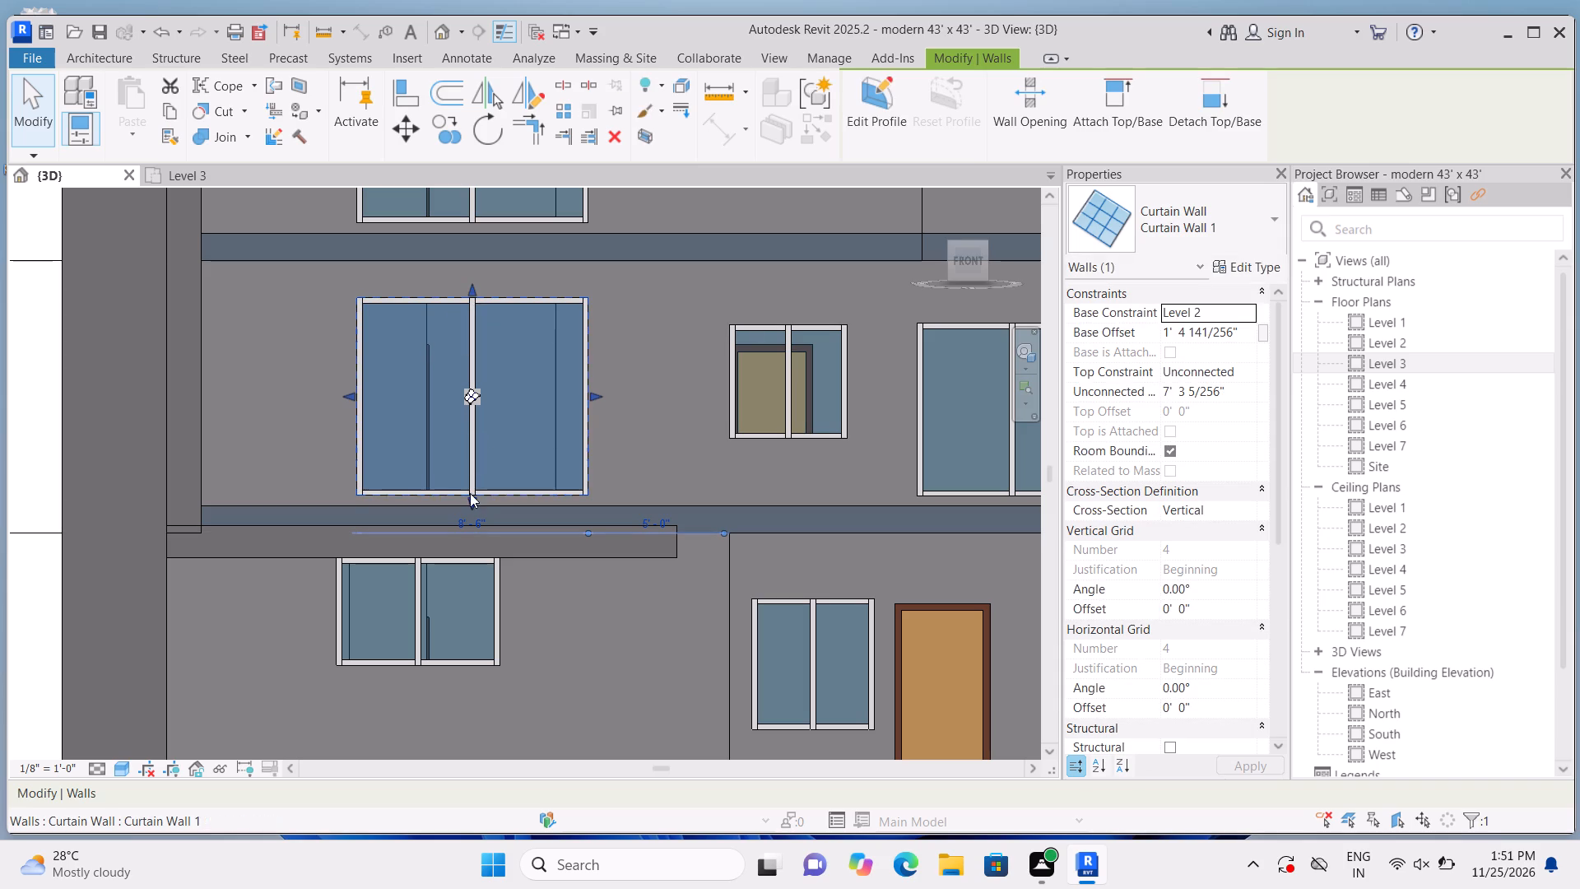
drag(469, 498, 468, 474)
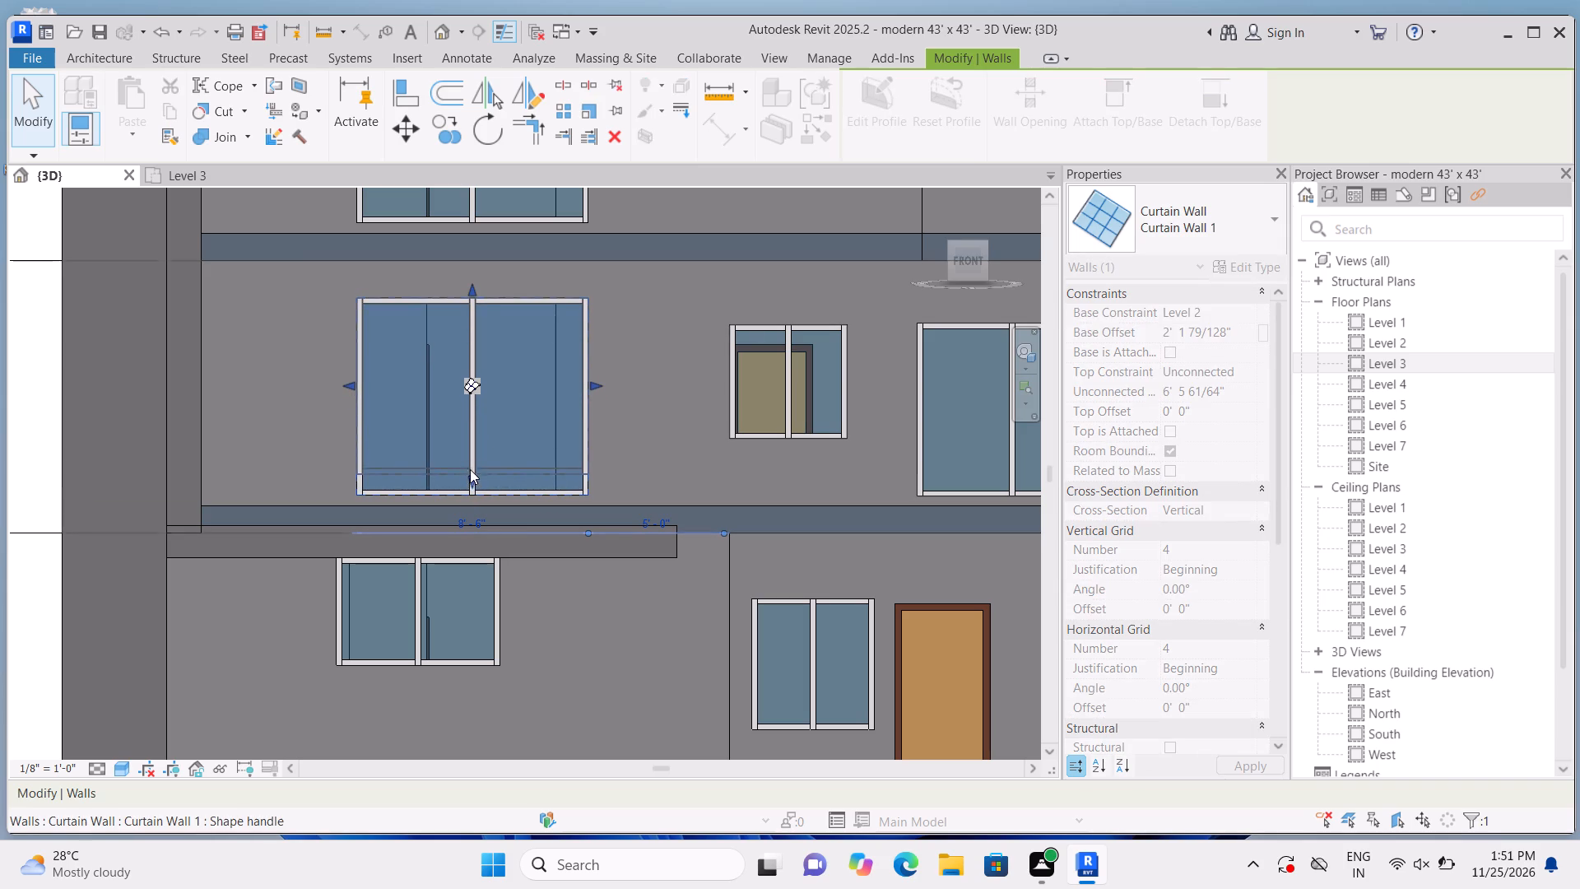
scroll(401, 481, down, 1)
click(31, 481)
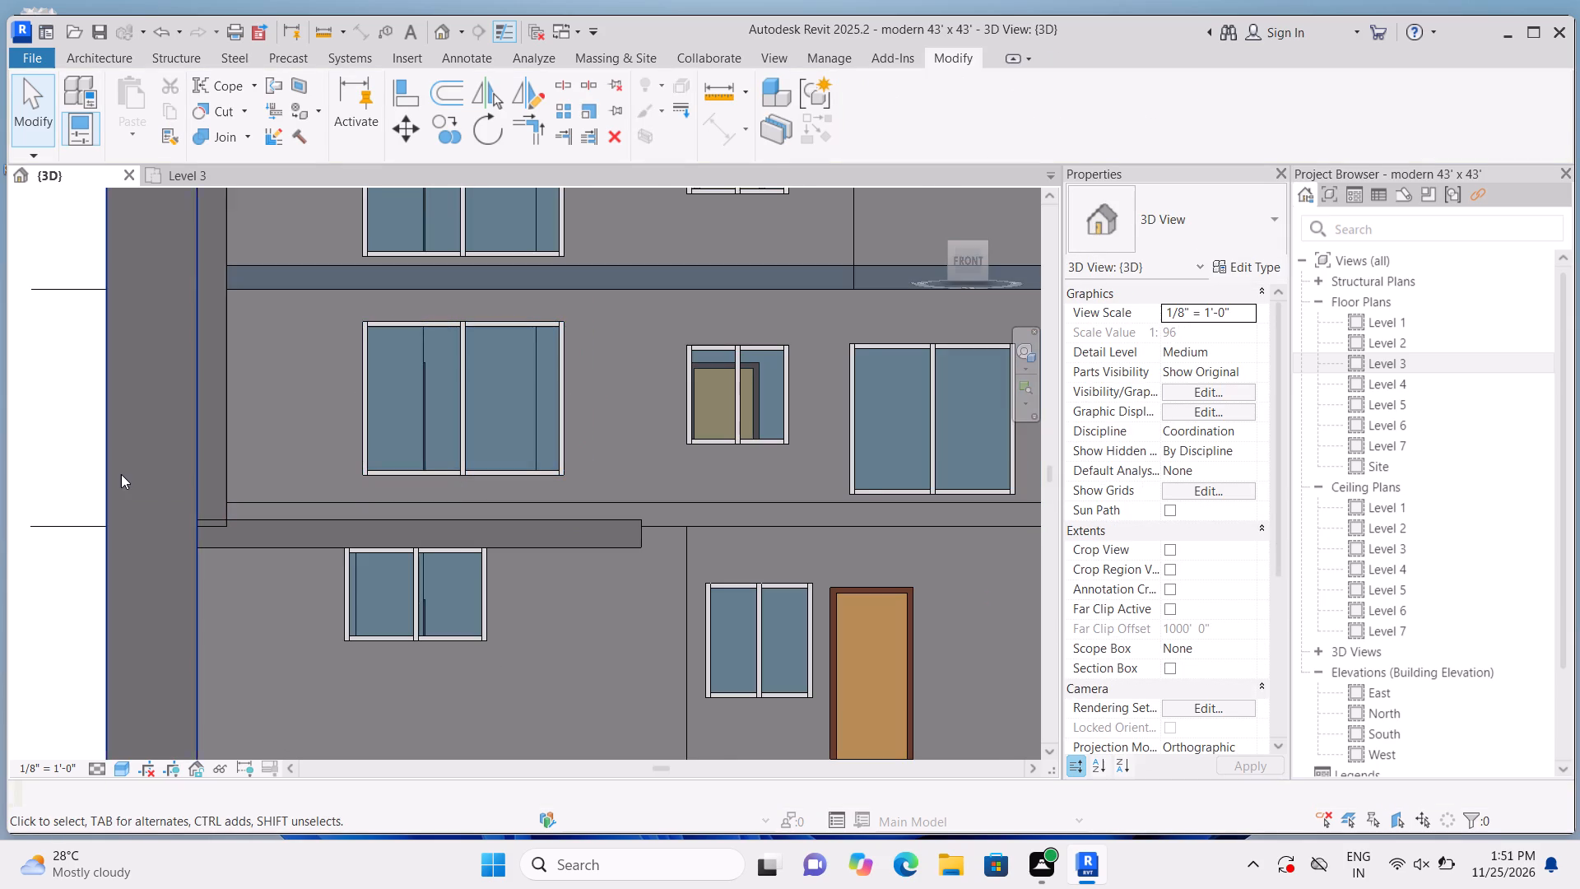
Raise the head and sill of the east Level 2 front window, giving a base offset of about 2'-5" and height about 6'-2 5/8".
scroll(121, 474, down, 2)
middle_drag(462, 613, 413, 646)
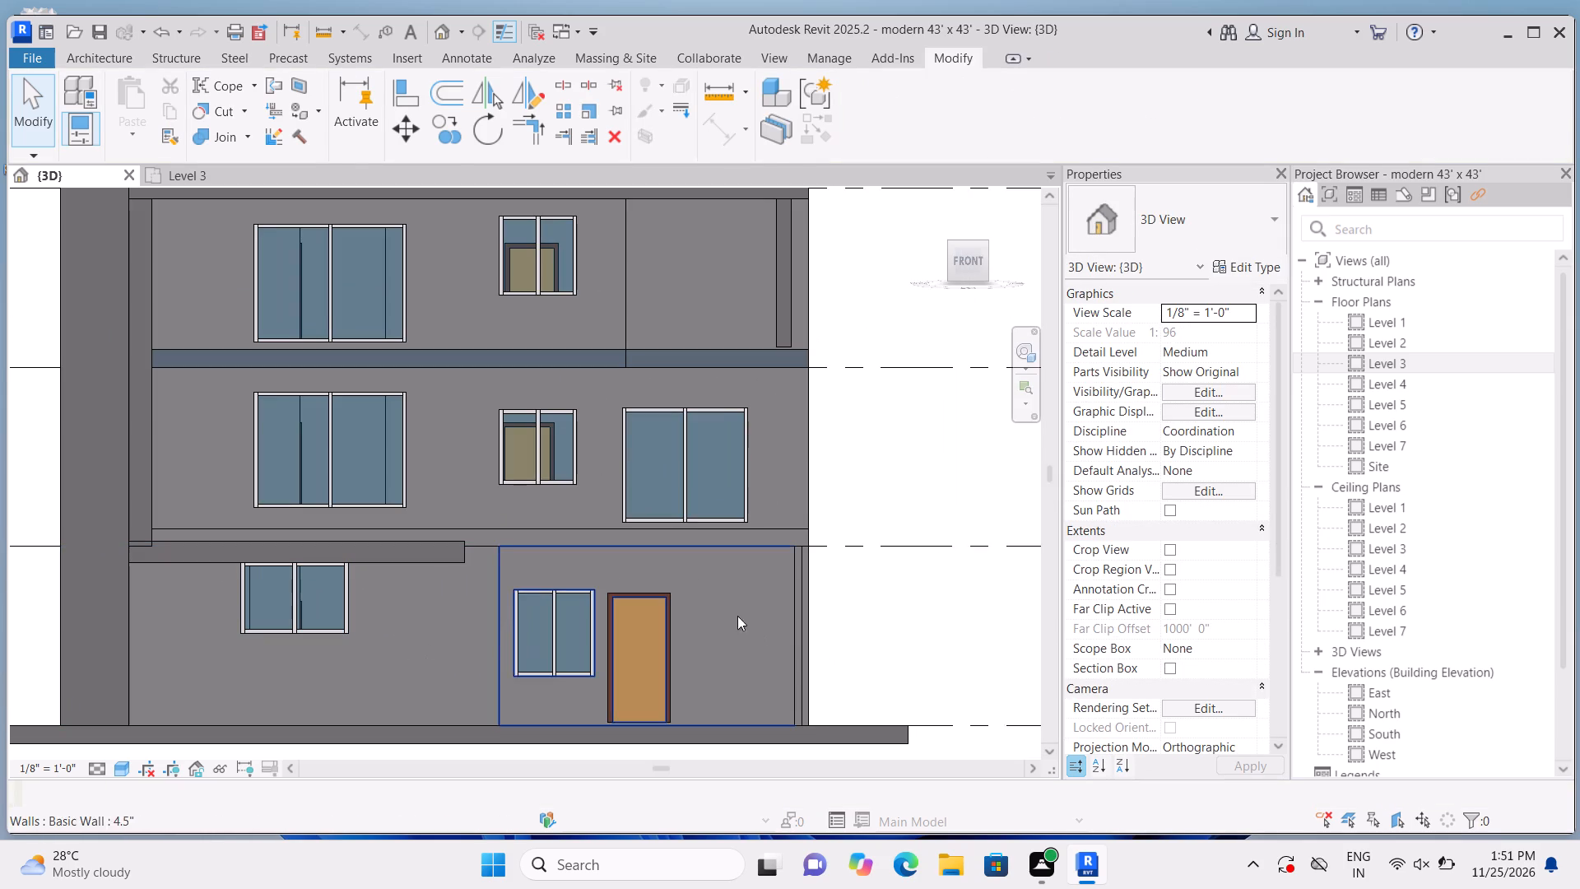
click(718, 470)
scroll(707, 530, up, 2)
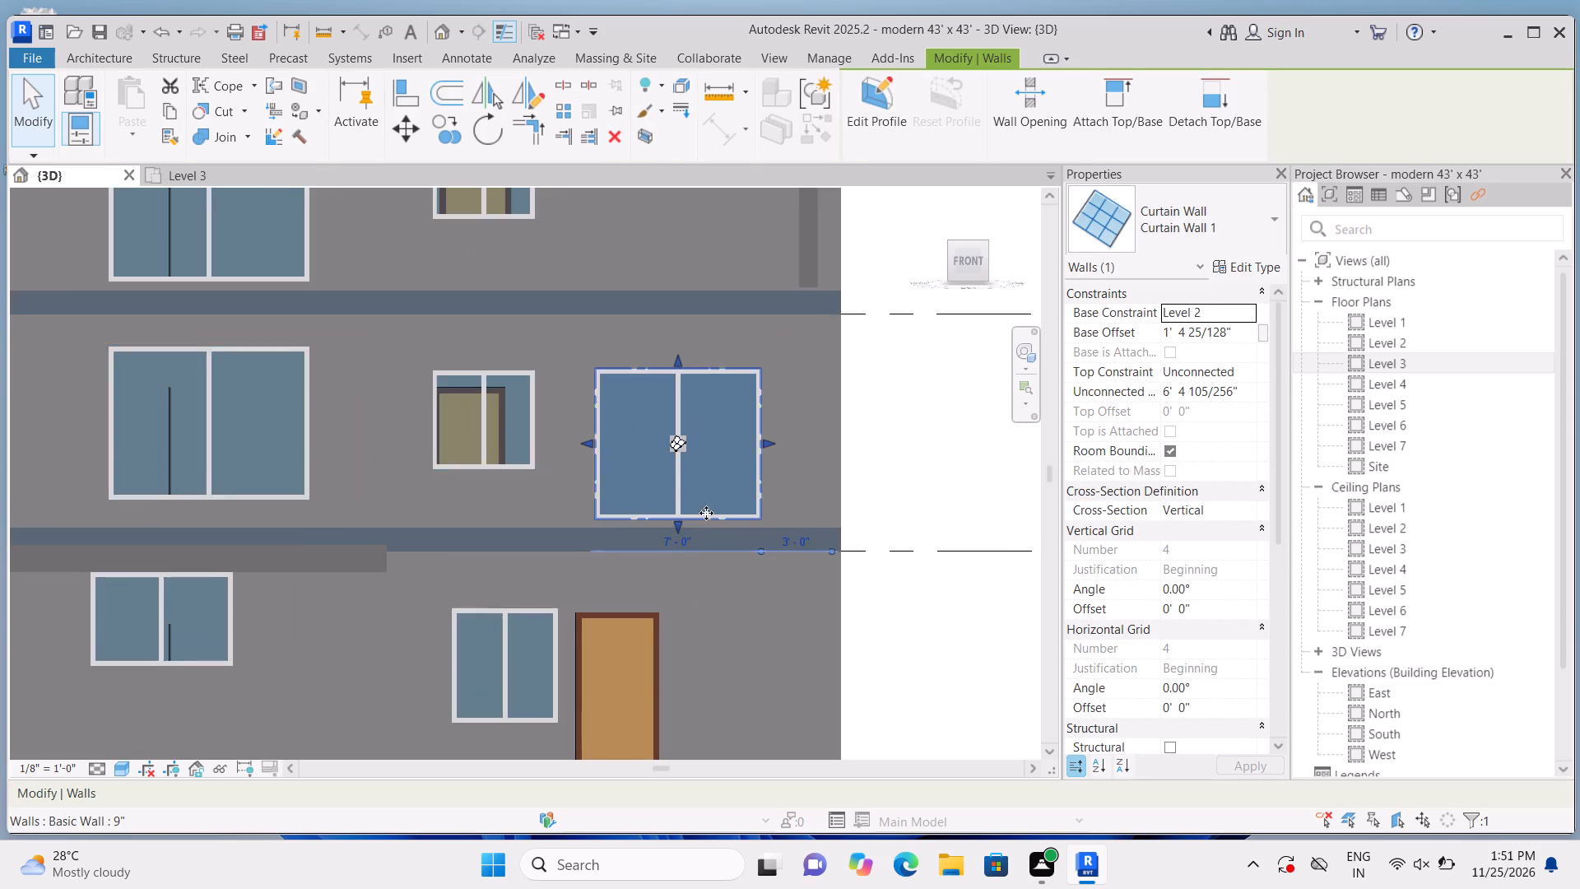
drag(678, 356, 682, 347)
drag(679, 520, 685, 494)
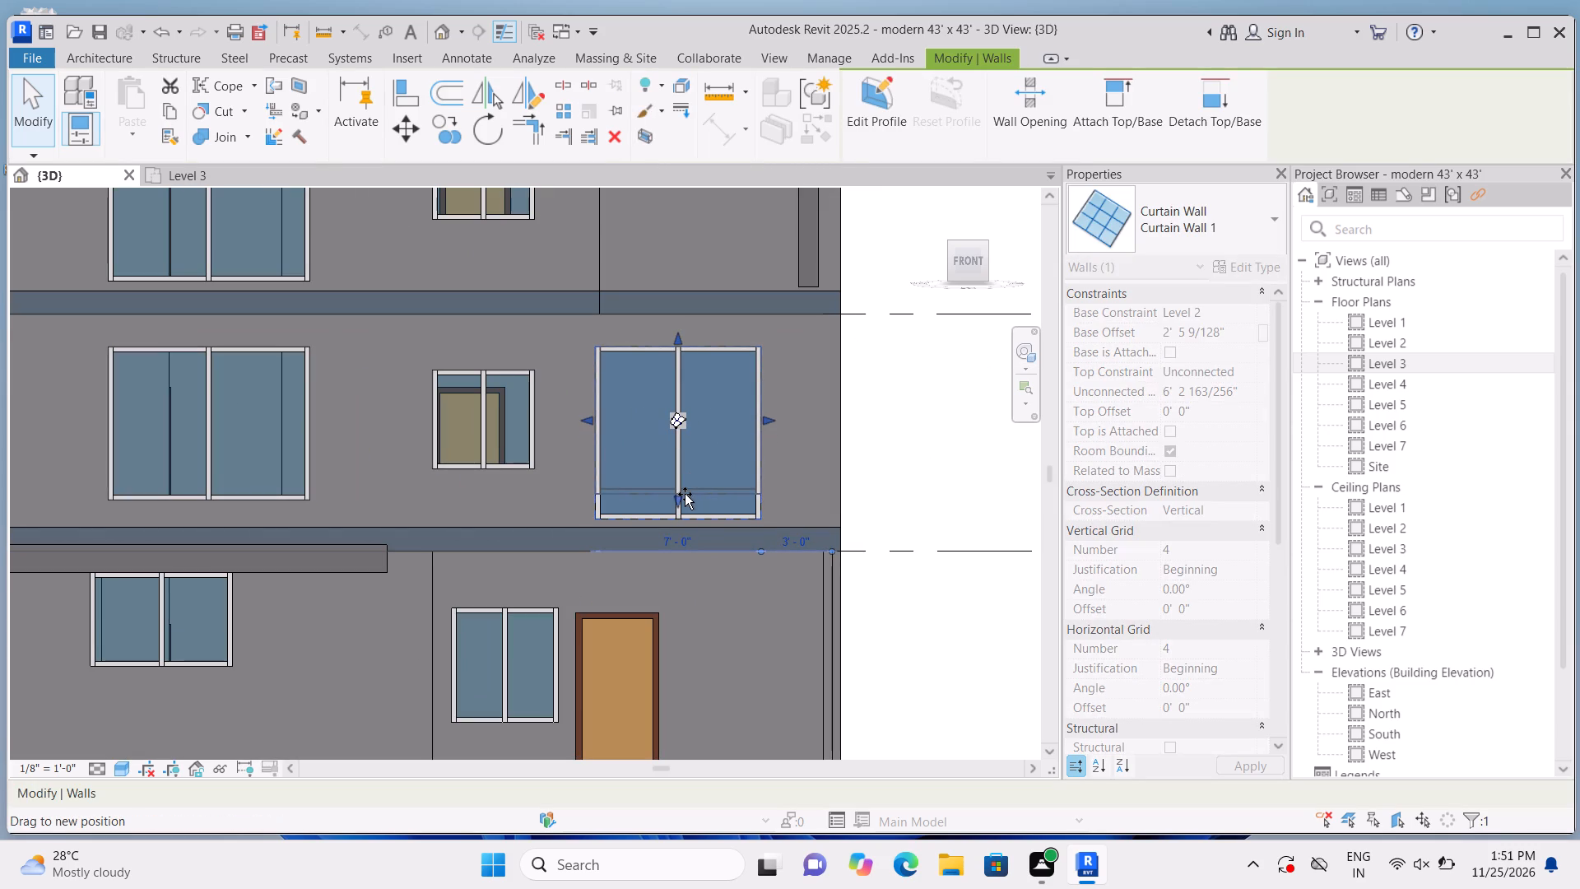
drag(685, 494, 686, 494)
click(881, 491)
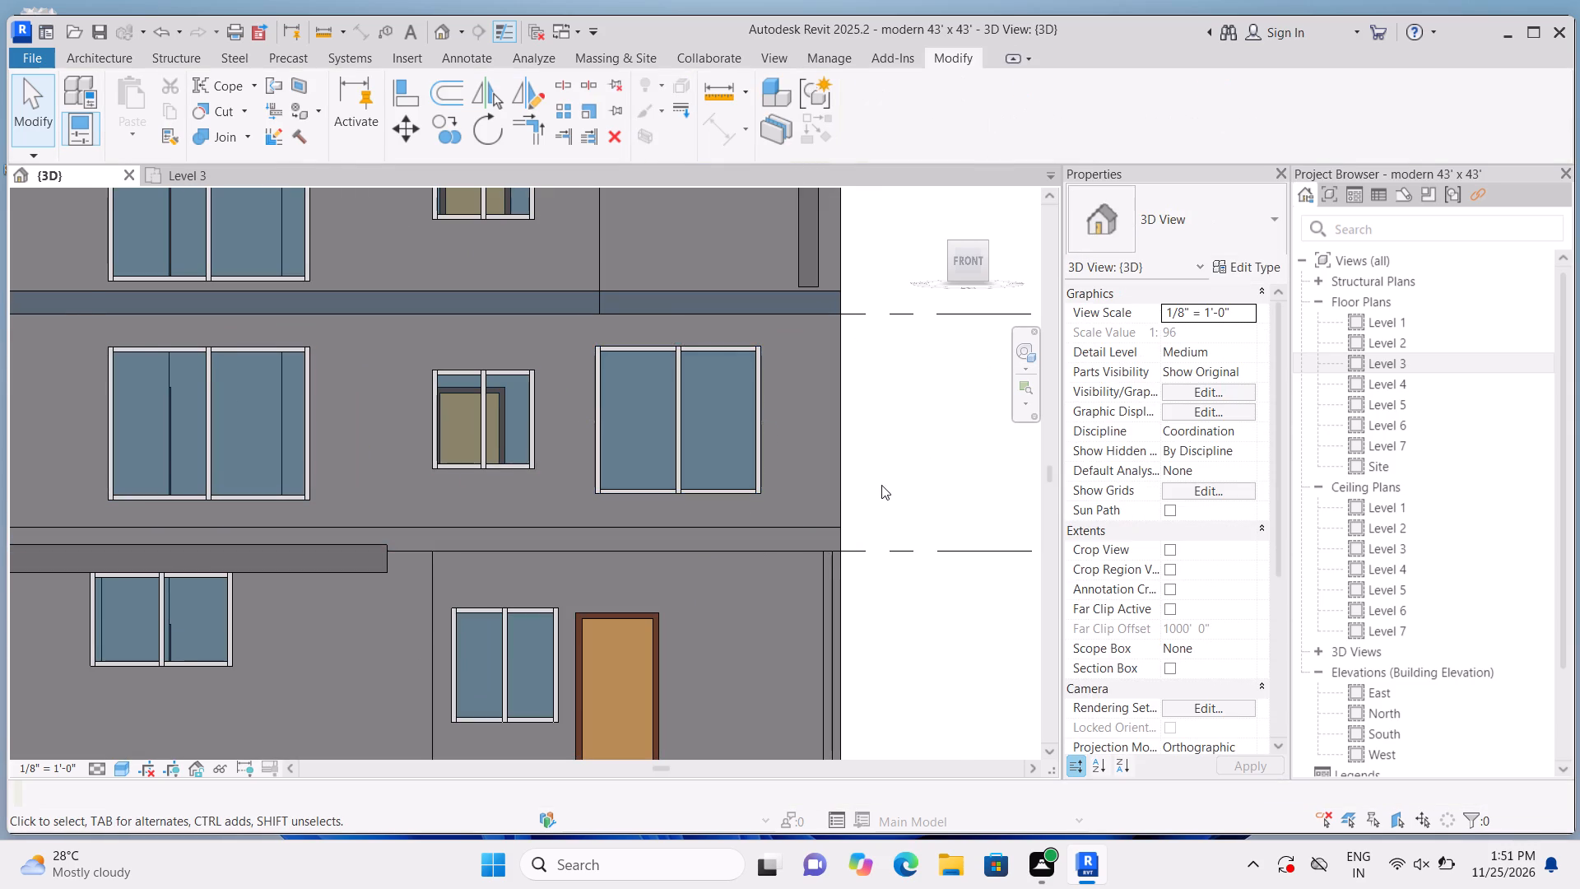
Lower the east Level 2 front window's sill slightly to line up with the sill of the west Level 2 window.
scroll(881, 485, down, 1)
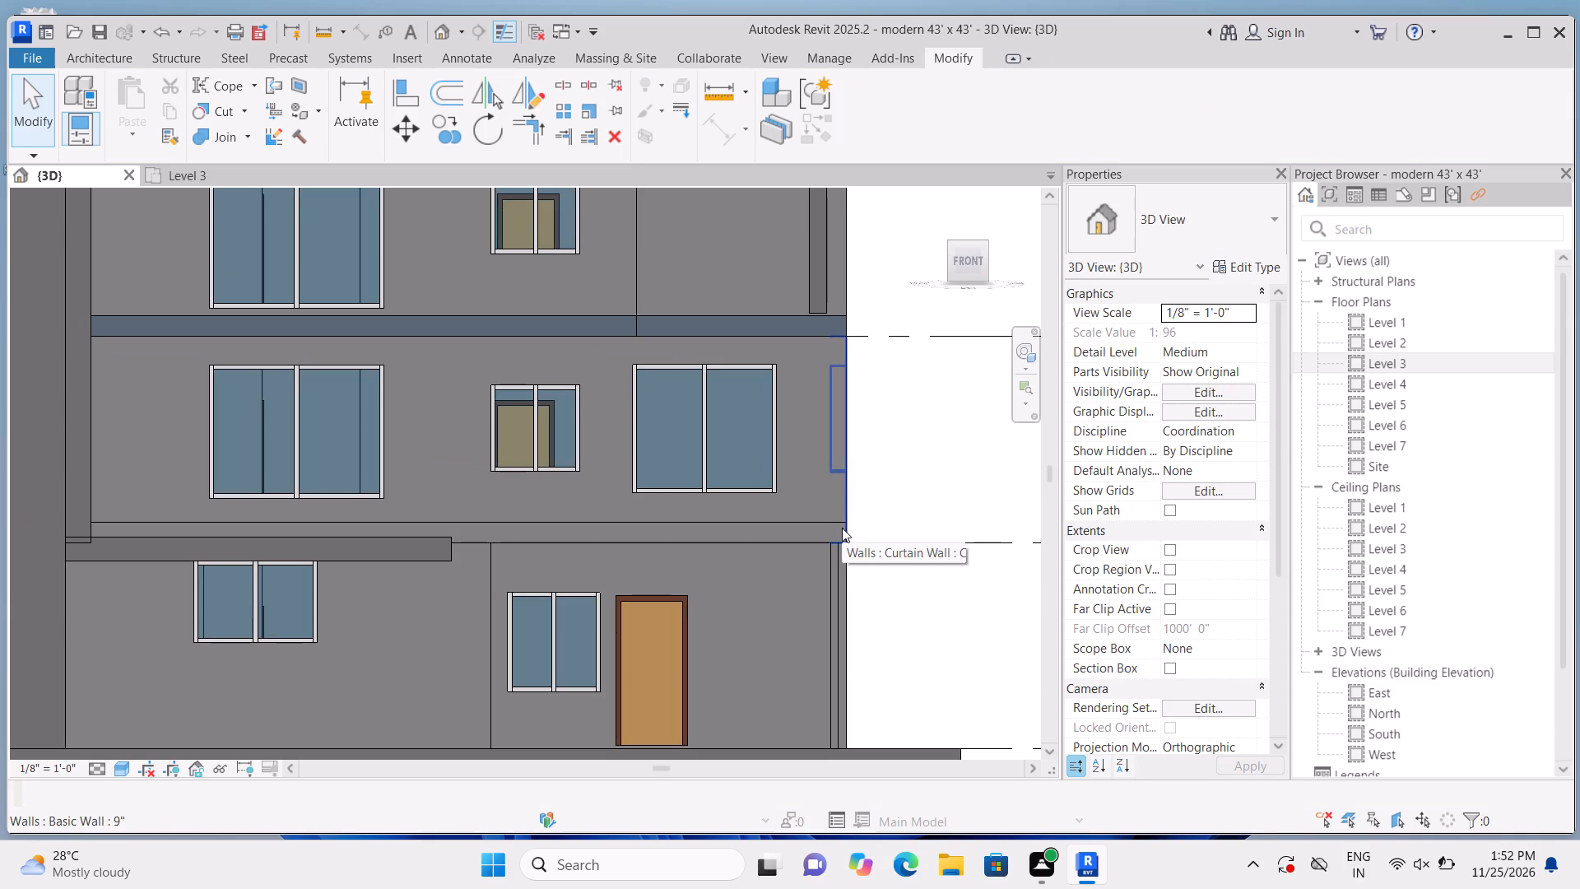
click(770, 482)
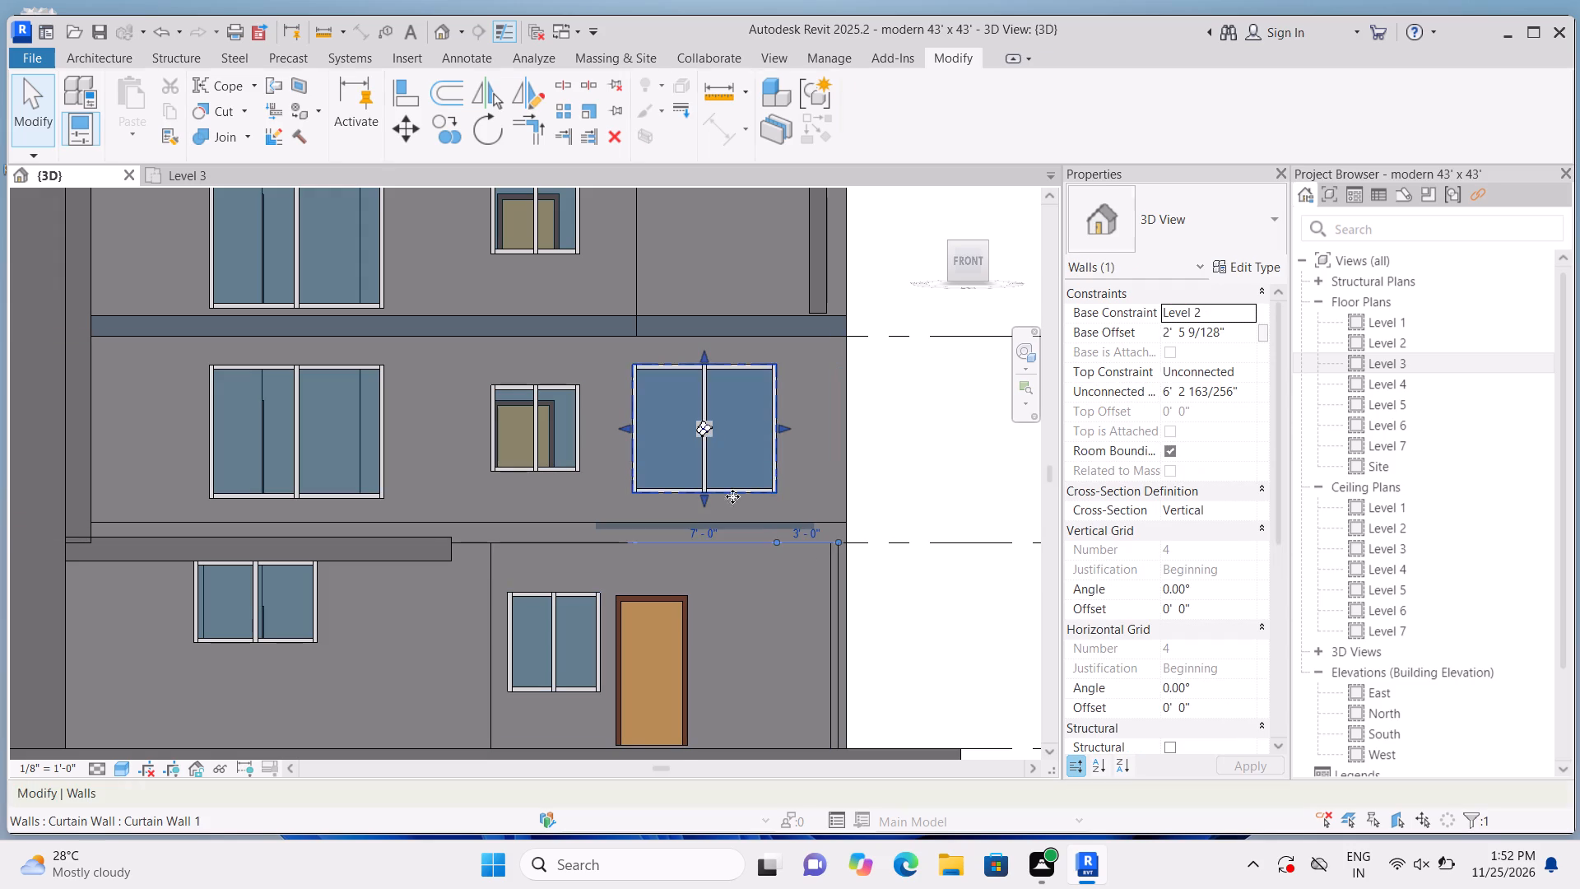
scroll(712, 505, up, 2)
click(702, 497)
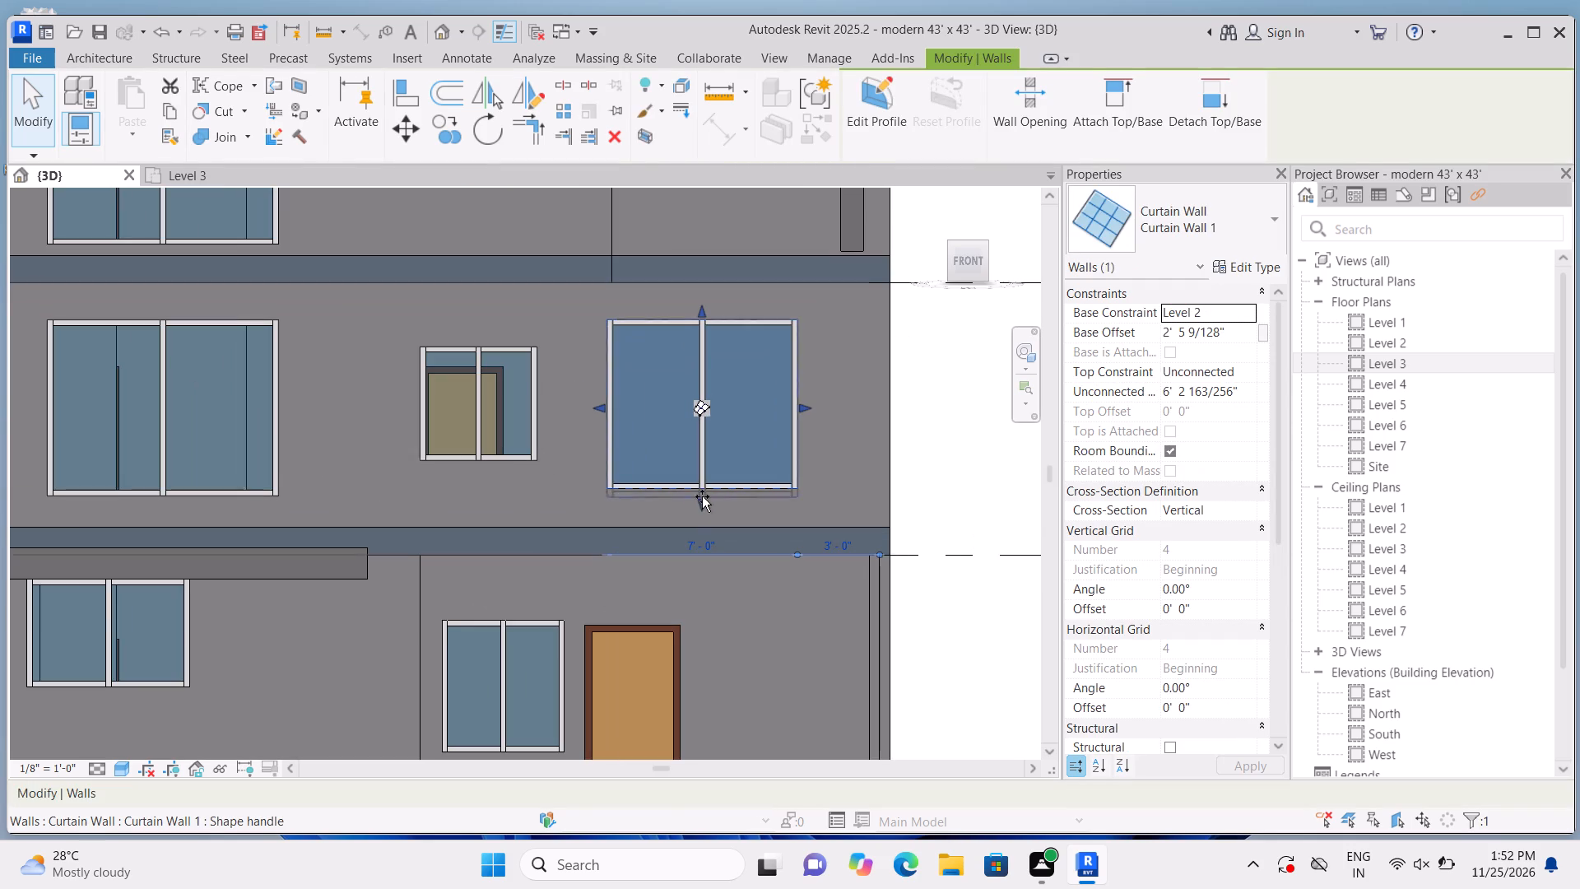
click(960, 508)
scroll(959, 505, down, 2)
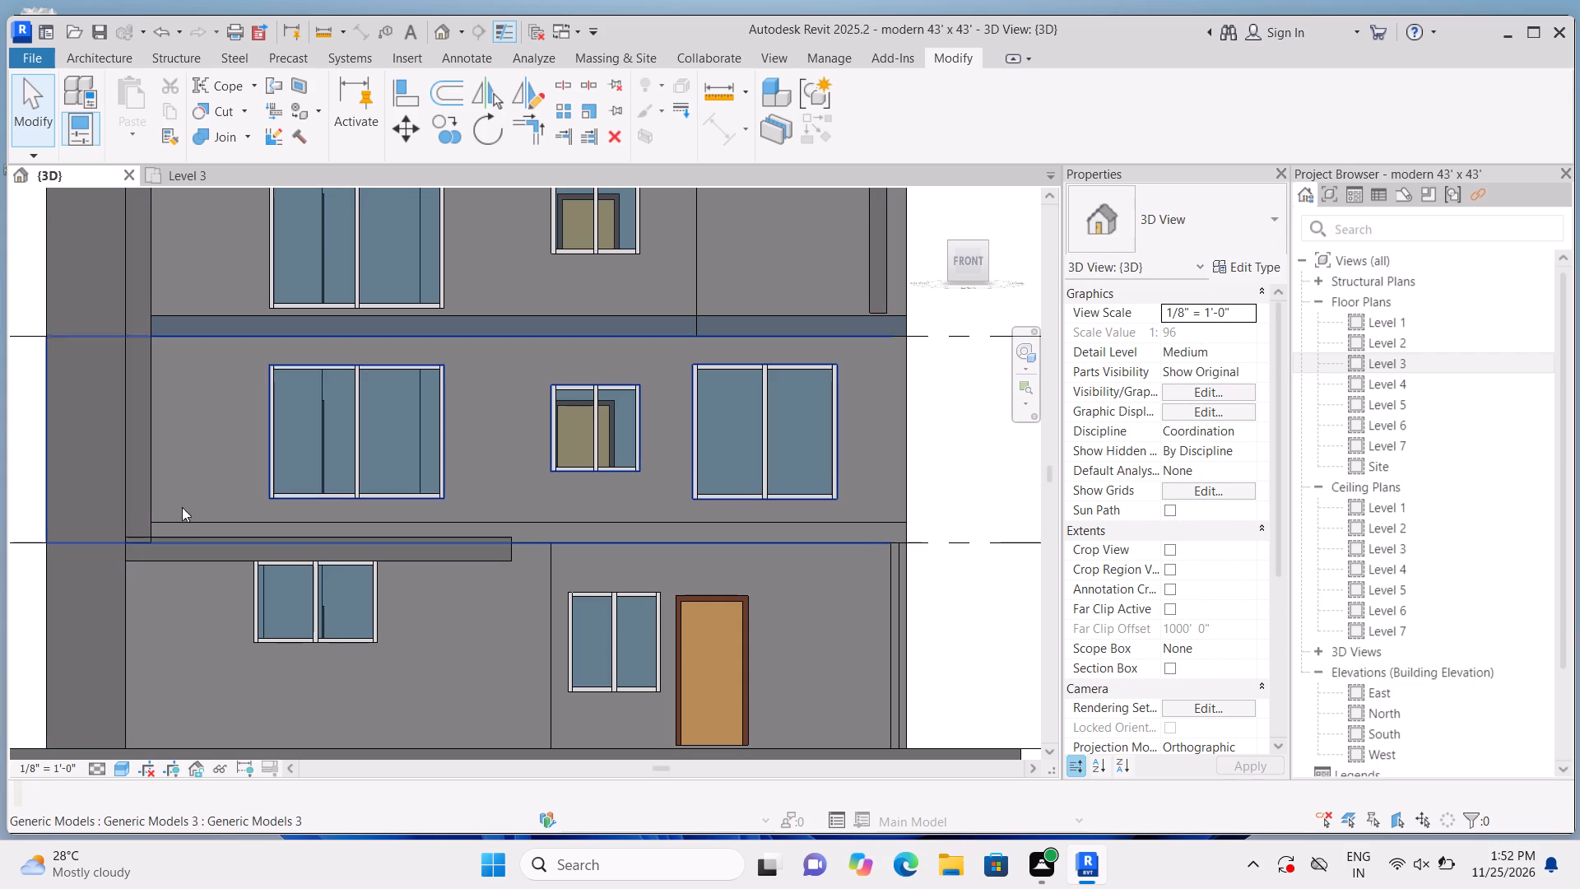
Lower the sill and head of the west Level 1 front window, giving a base offset of about 4'-2" and height about 4'-0 3/4".
scroll(199, 535, up, 1)
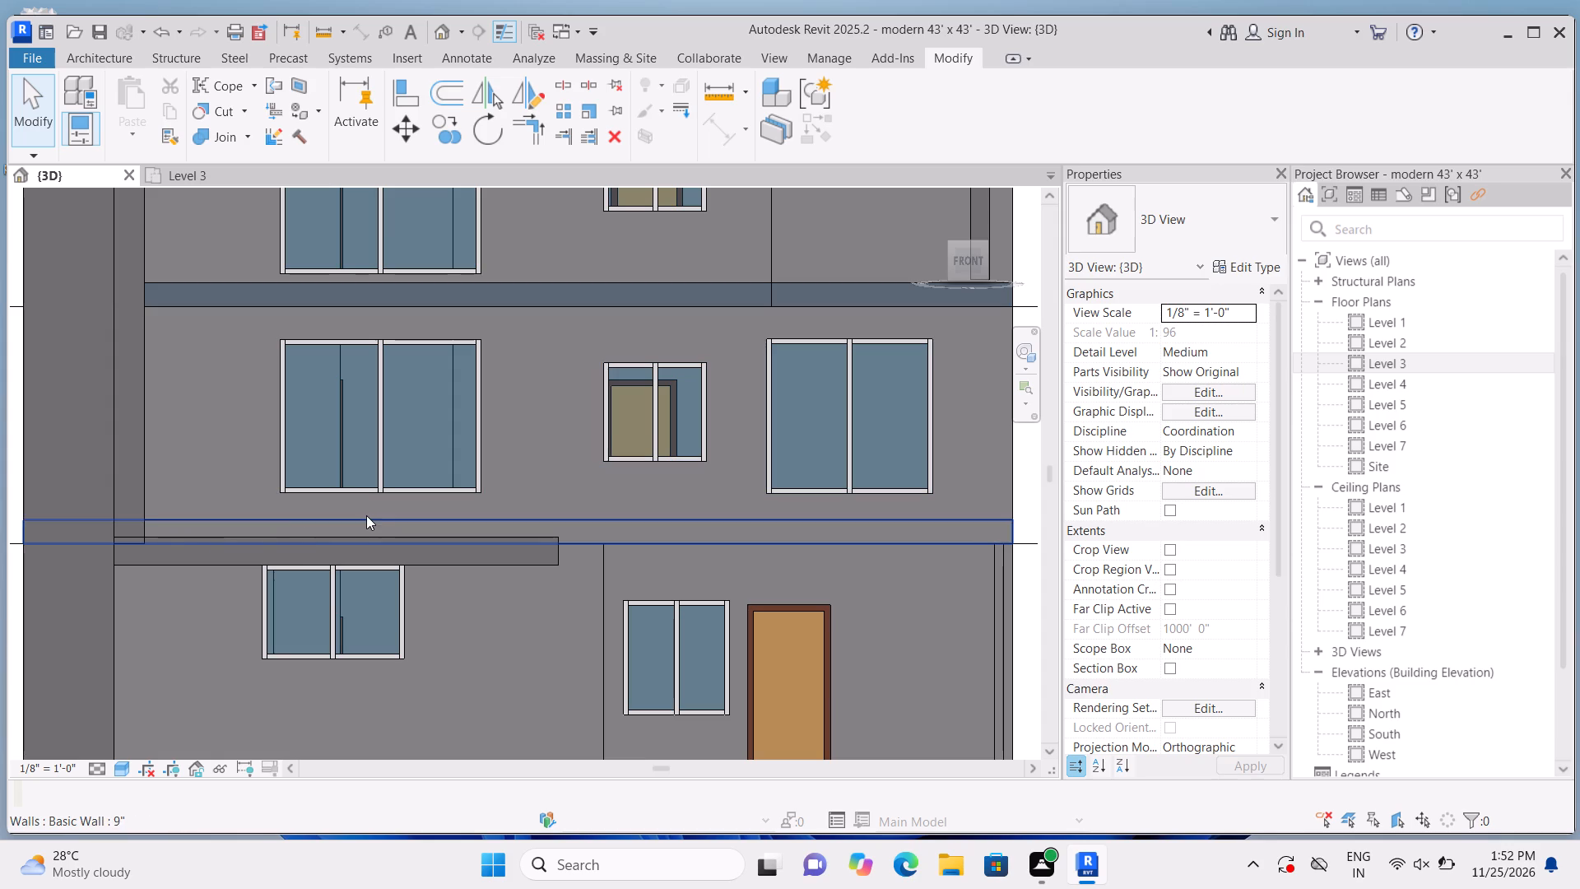
scroll(144, 566, up, 2)
scroll(188, 552, down, 5)
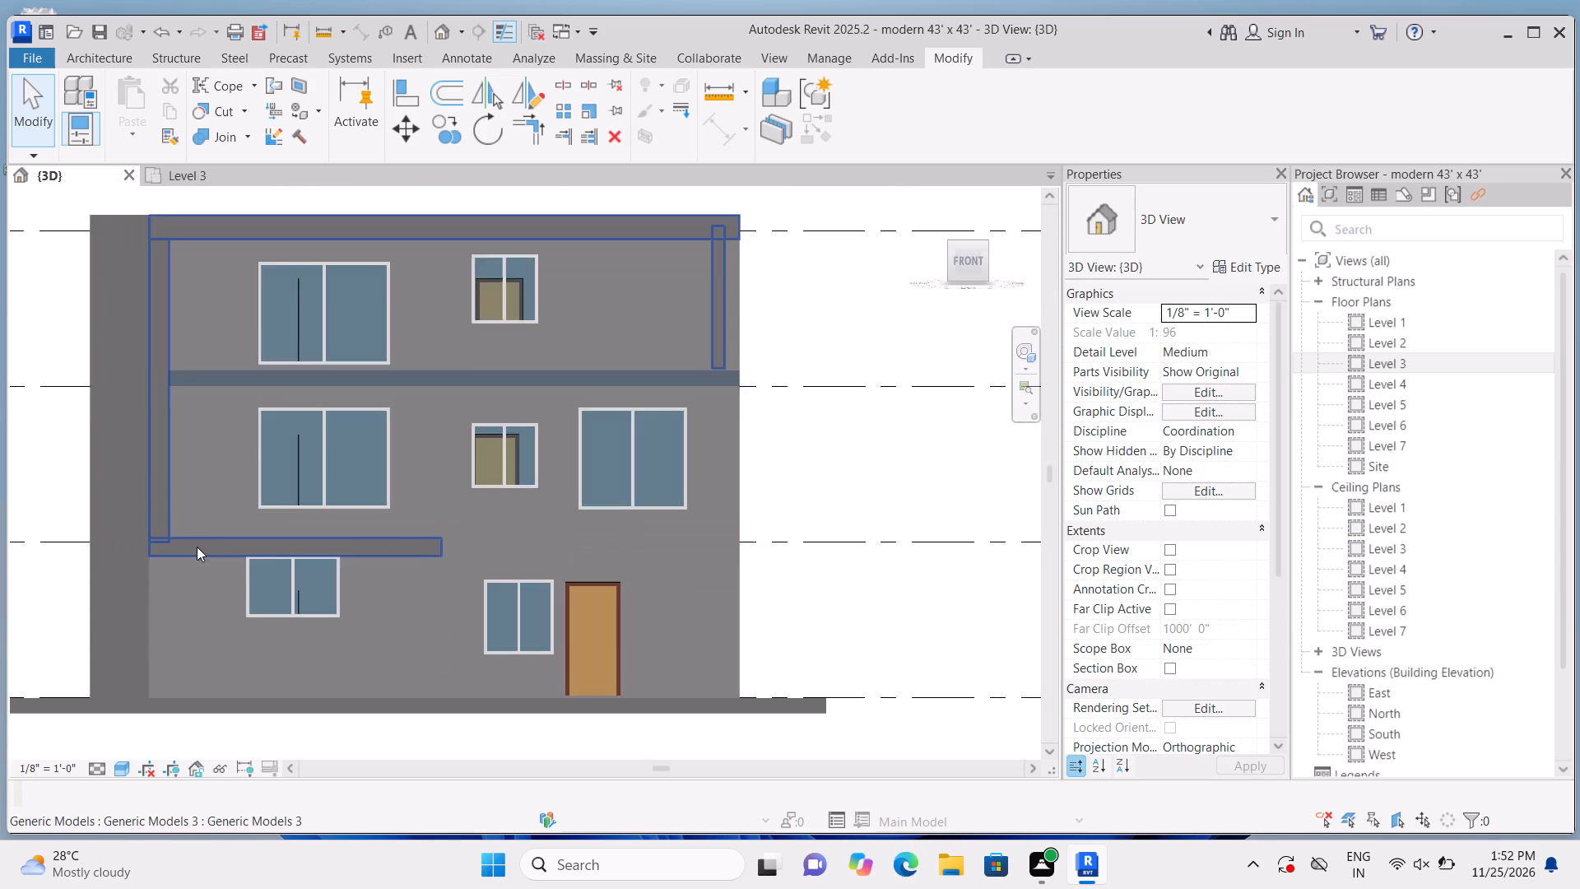
scroll(197, 547, down, 2)
middle_drag(276, 634, 374, 642)
scroll(379, 639, up, 1)
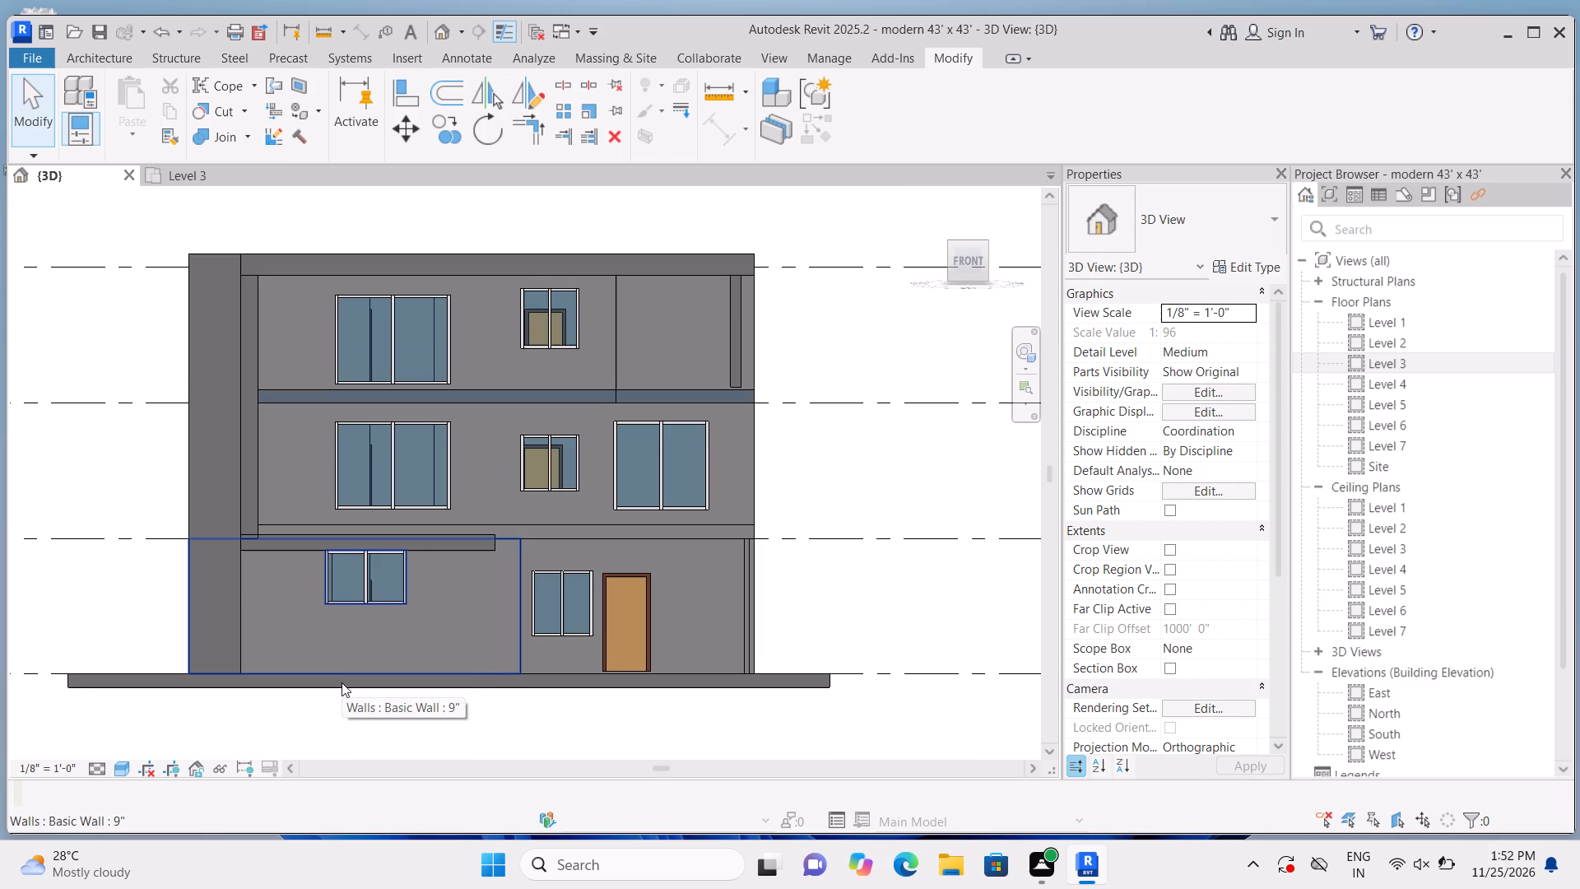
scroll(353, 644, up, 3)
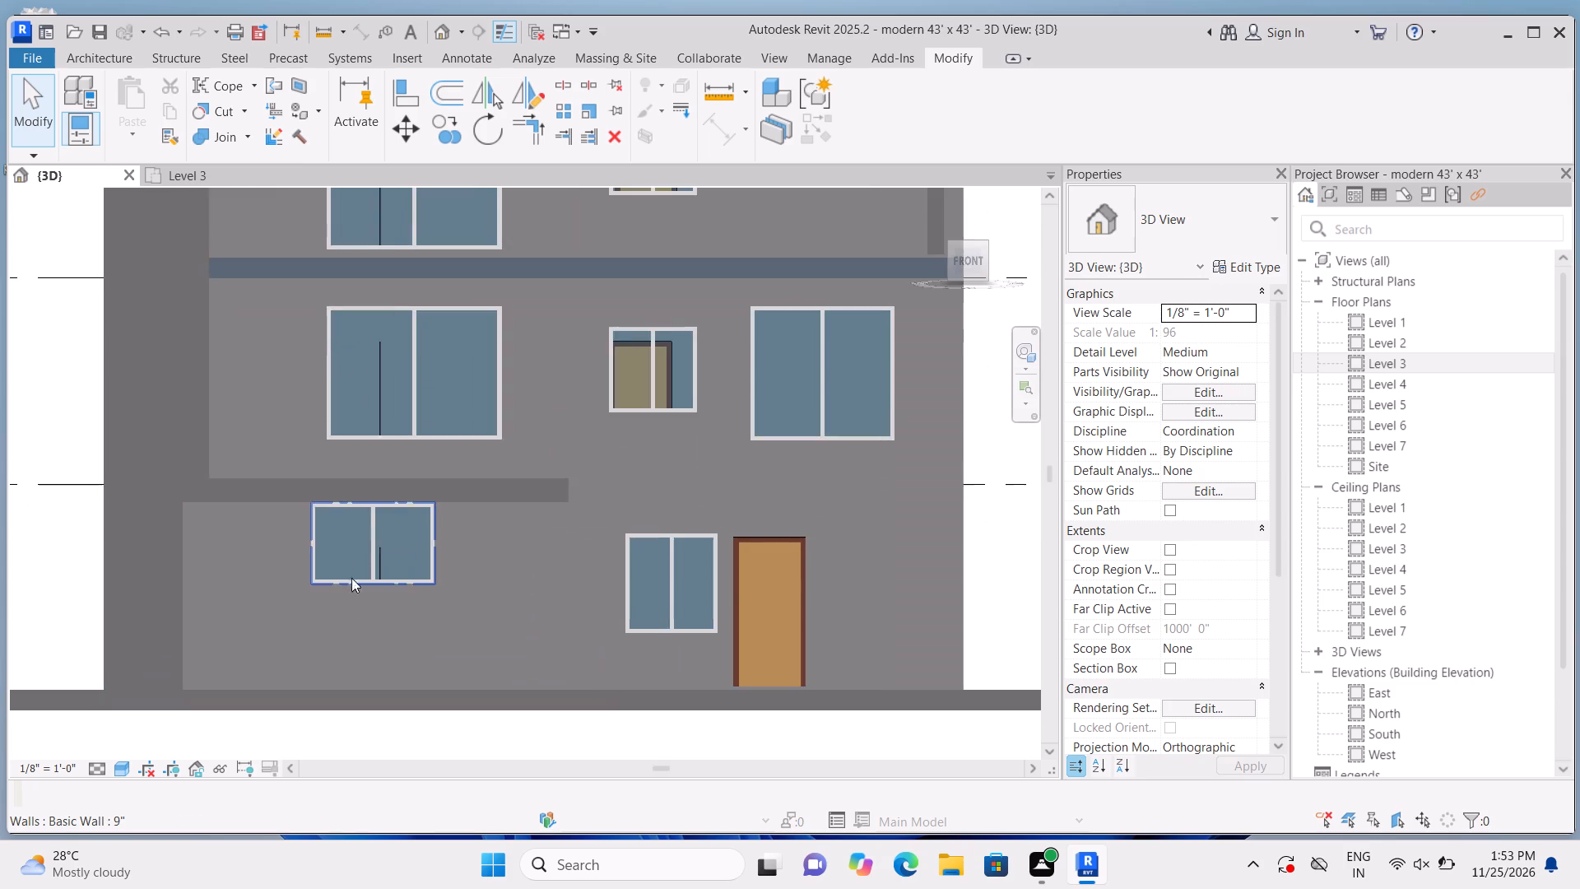
click(400, 584)
scroll(392, 593, up, 1)
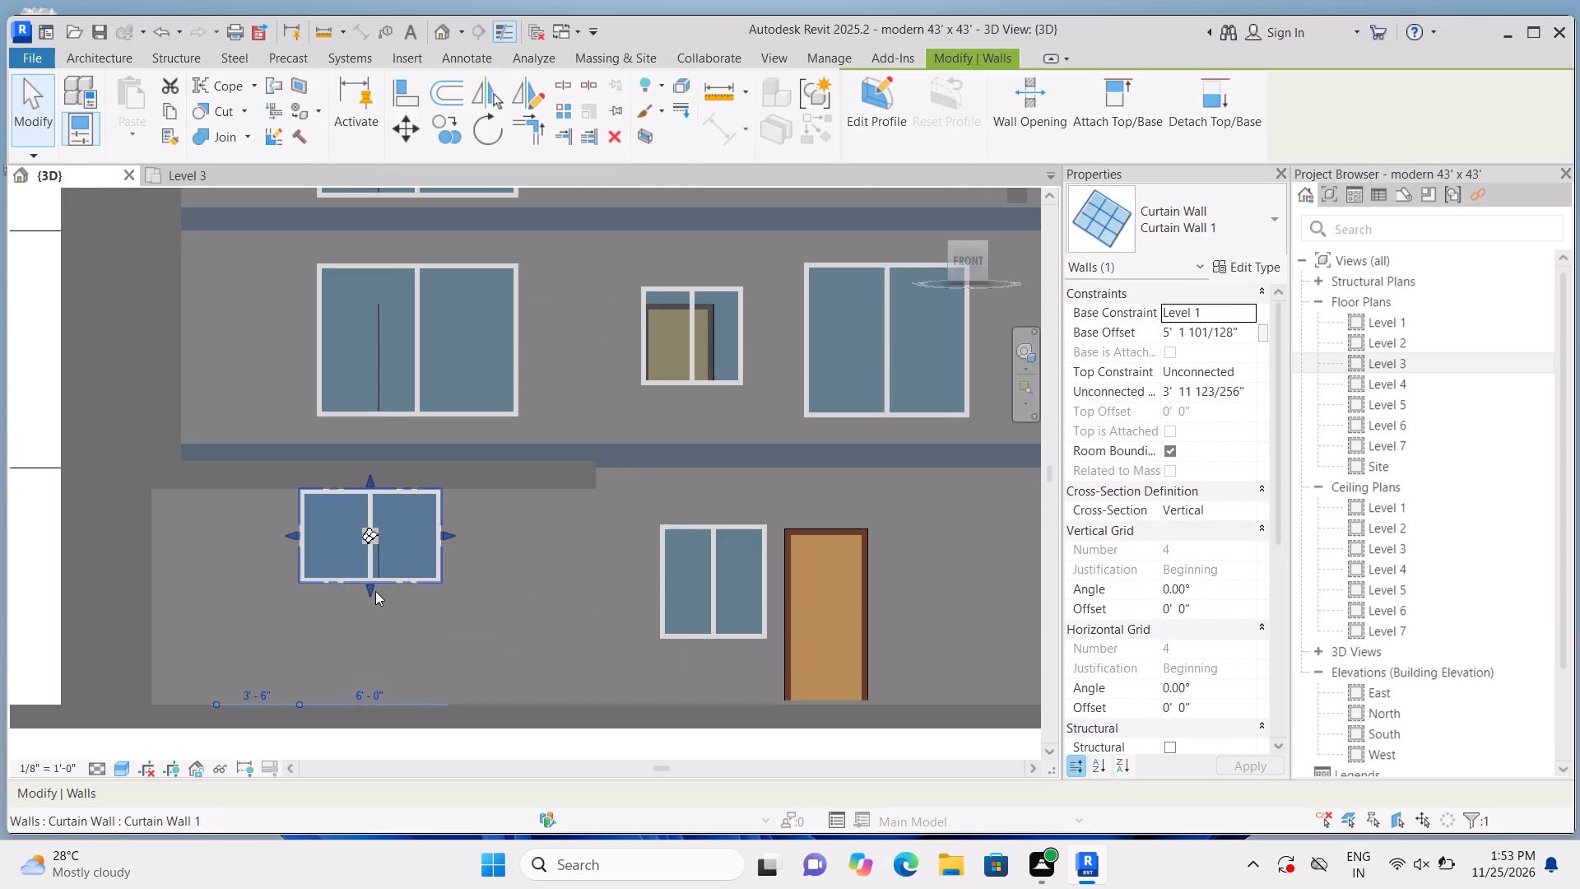
drag(370, 584, 372, 606)
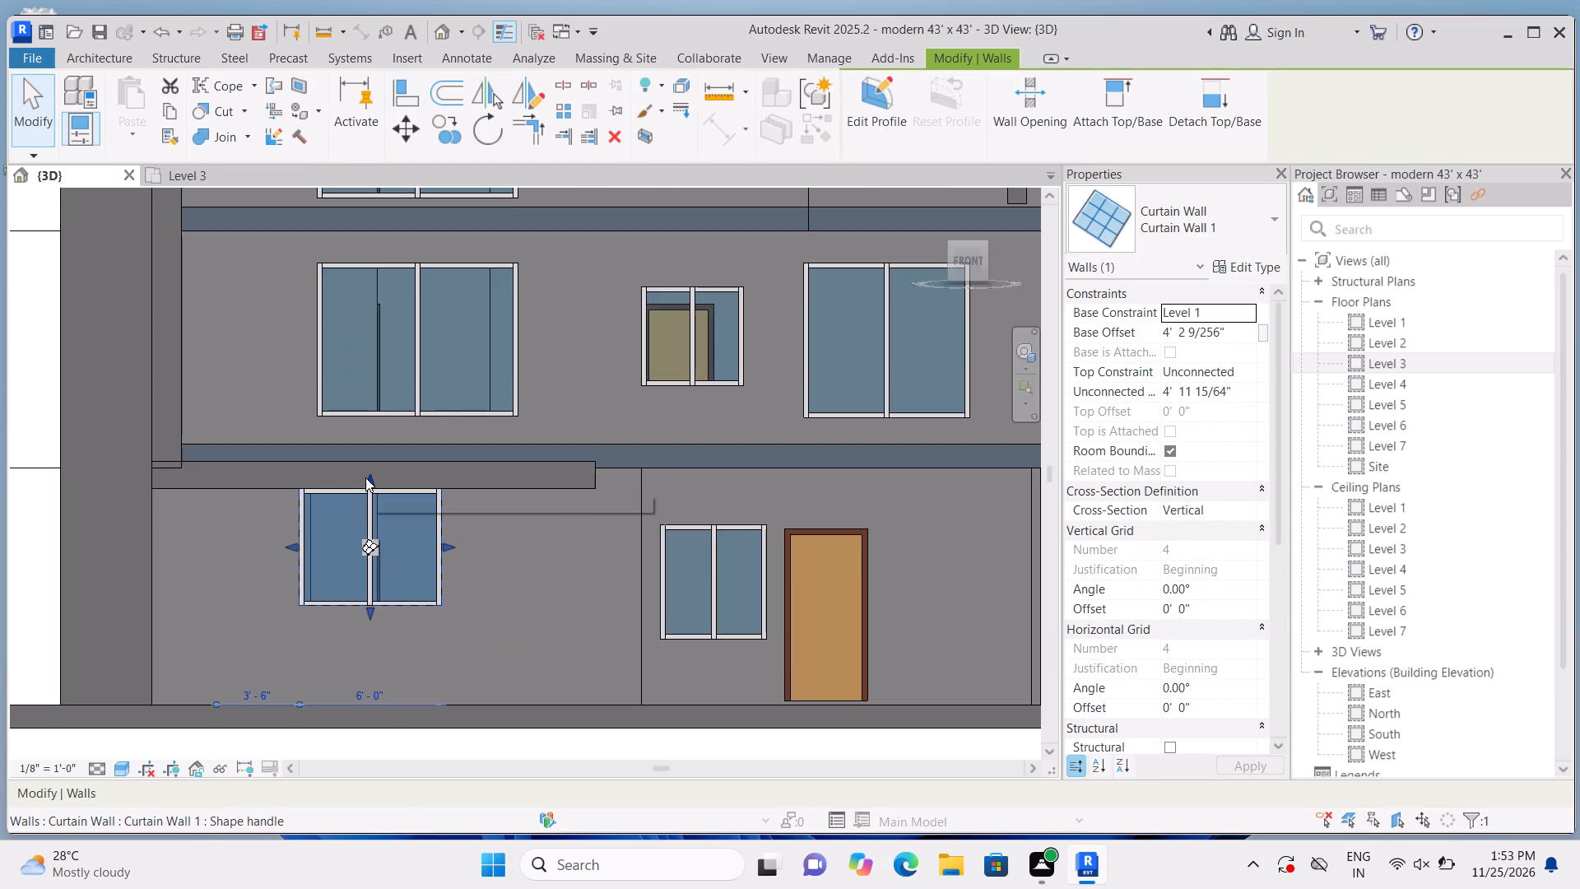
drag(365, 477, 366, 510)
click(366, 510)
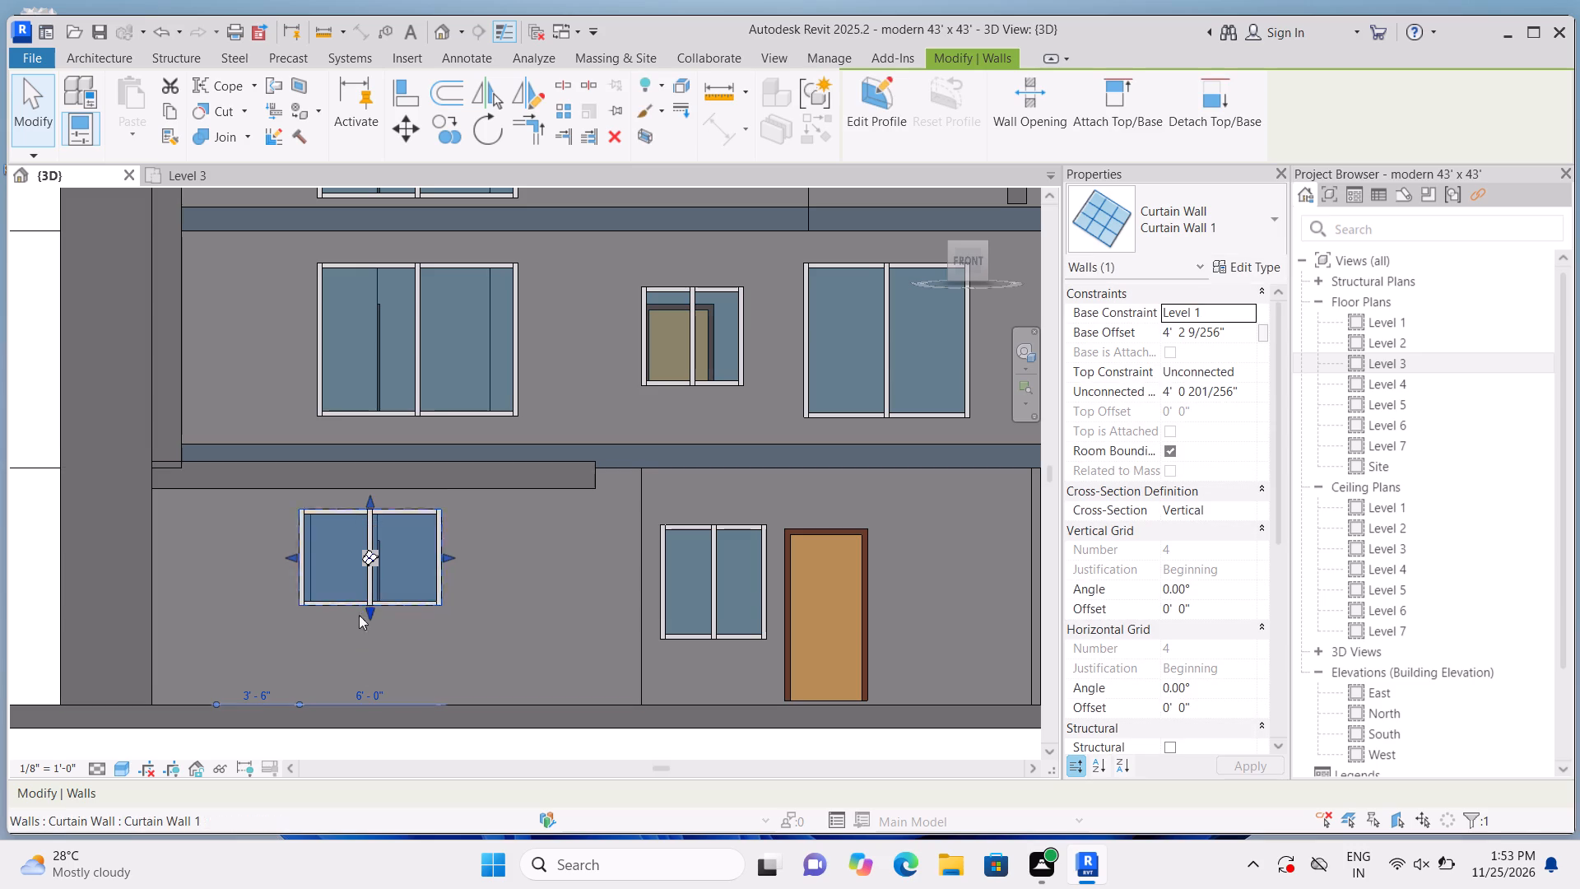
click(362, 747)
Stretch the underside of the short horizontal trim band down to just above the west Level 1 window's head.
click(316, 480)
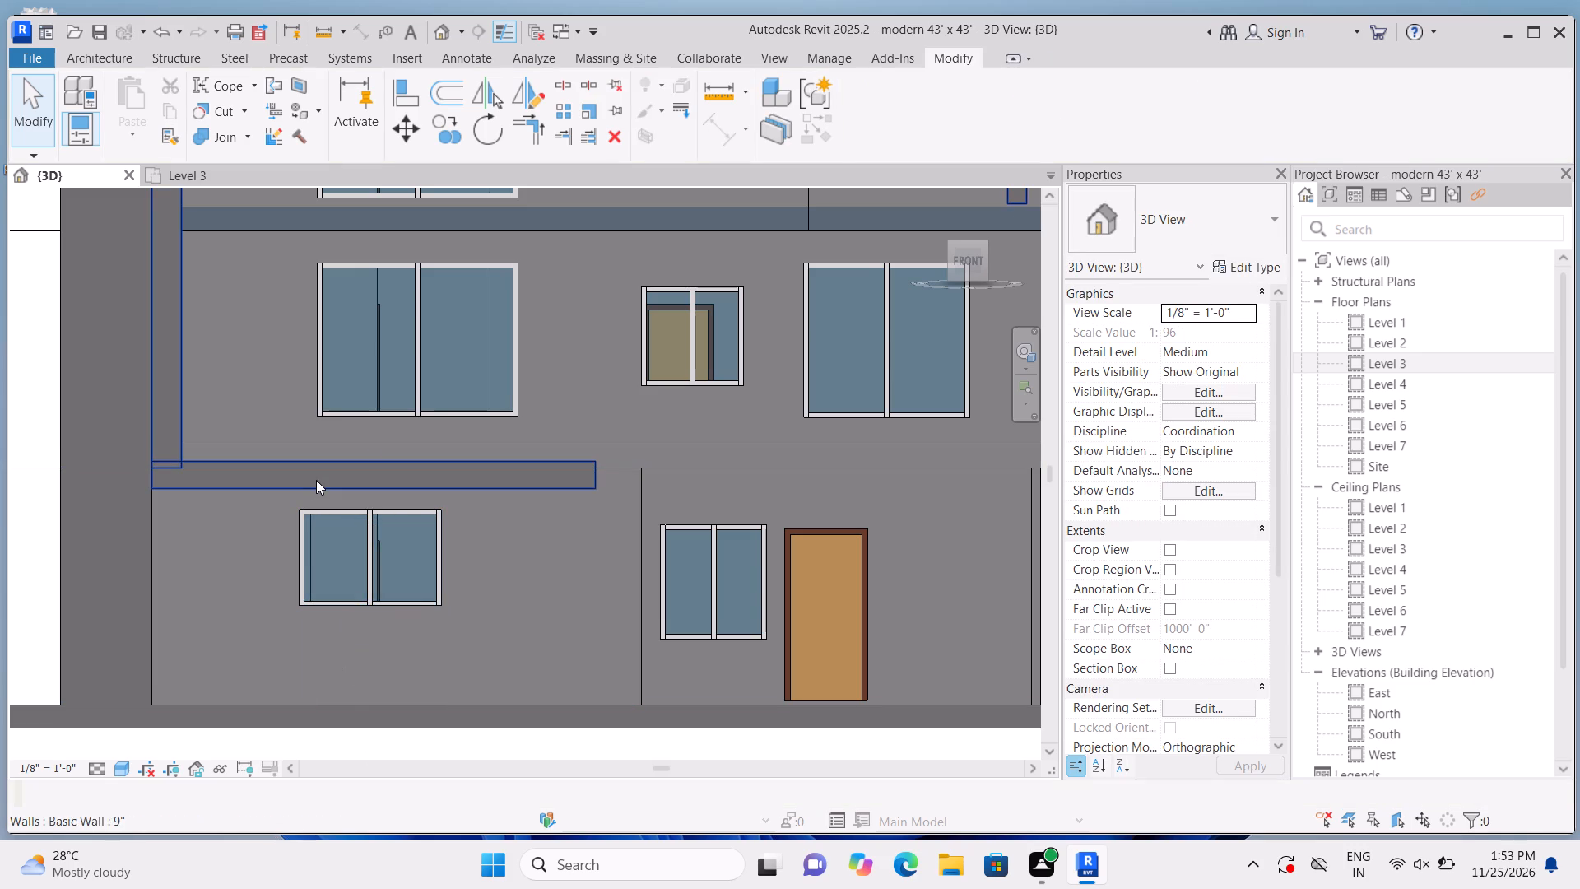
scroll(323, 488, up, 1)
drag(377, 489, 381, 500)
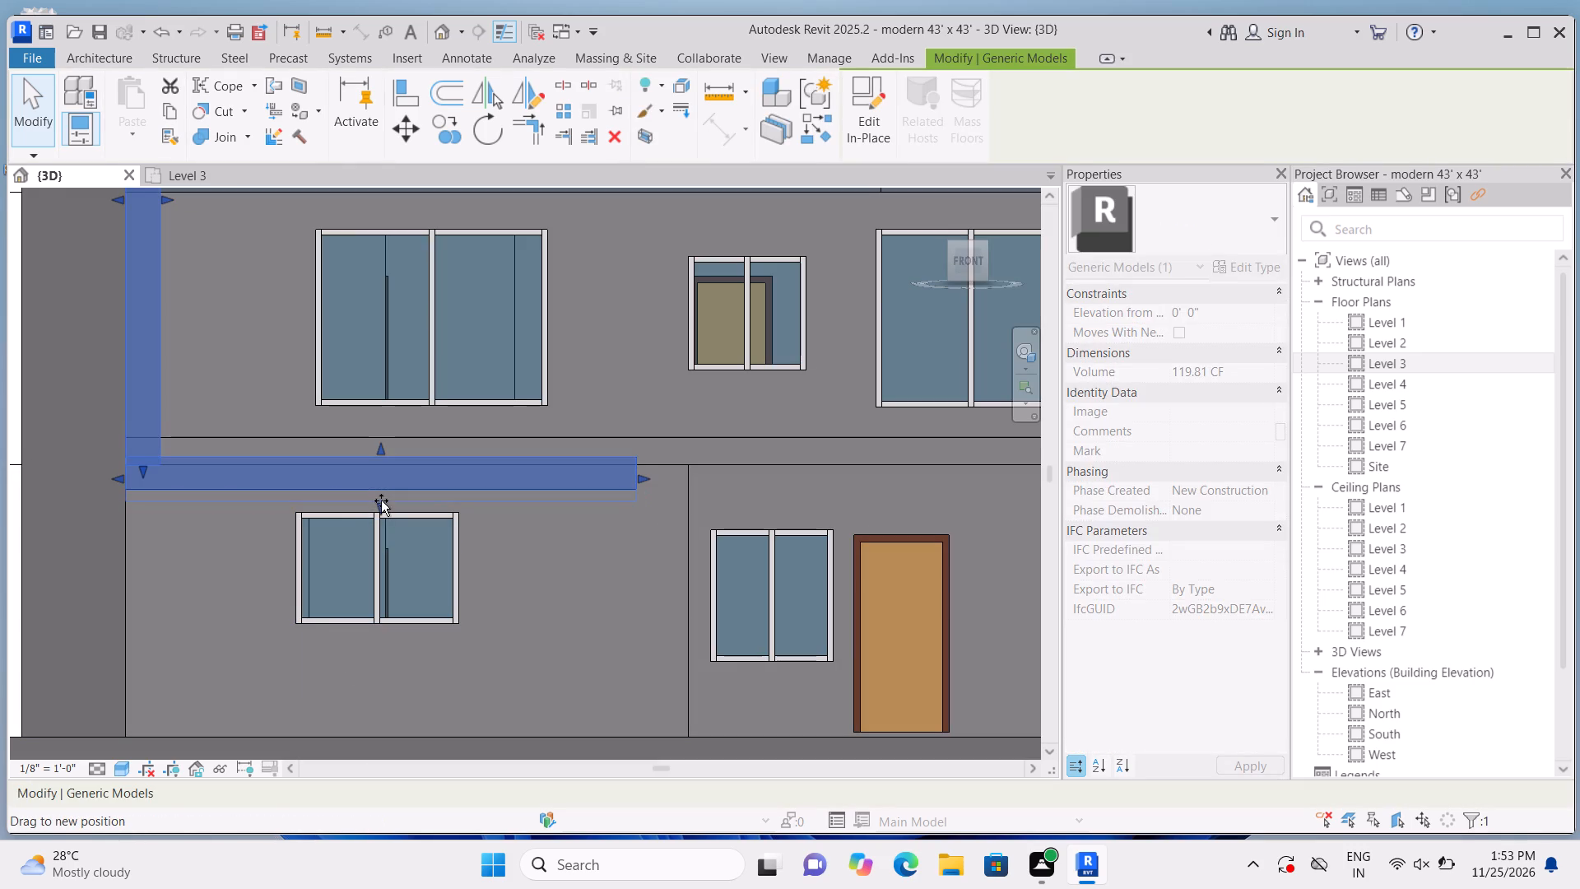
drag(381, 500, 385, 496)
scroll(379, 518, up, 1)
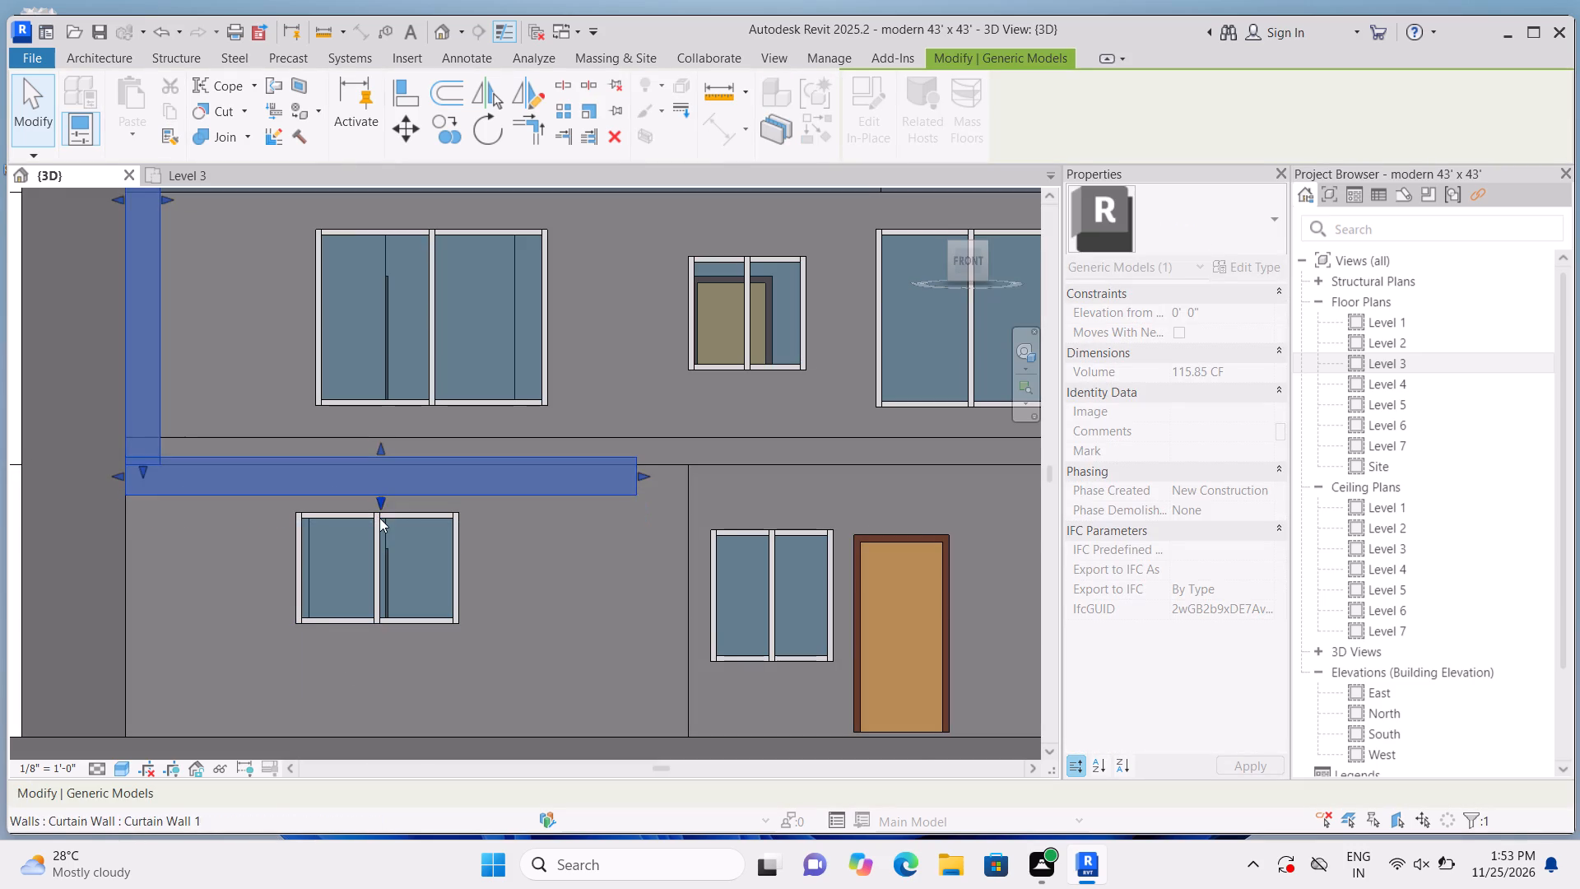
scroll(379, 518, up, 3)
drag(383, 486, 383, 494)
click(383, 494)
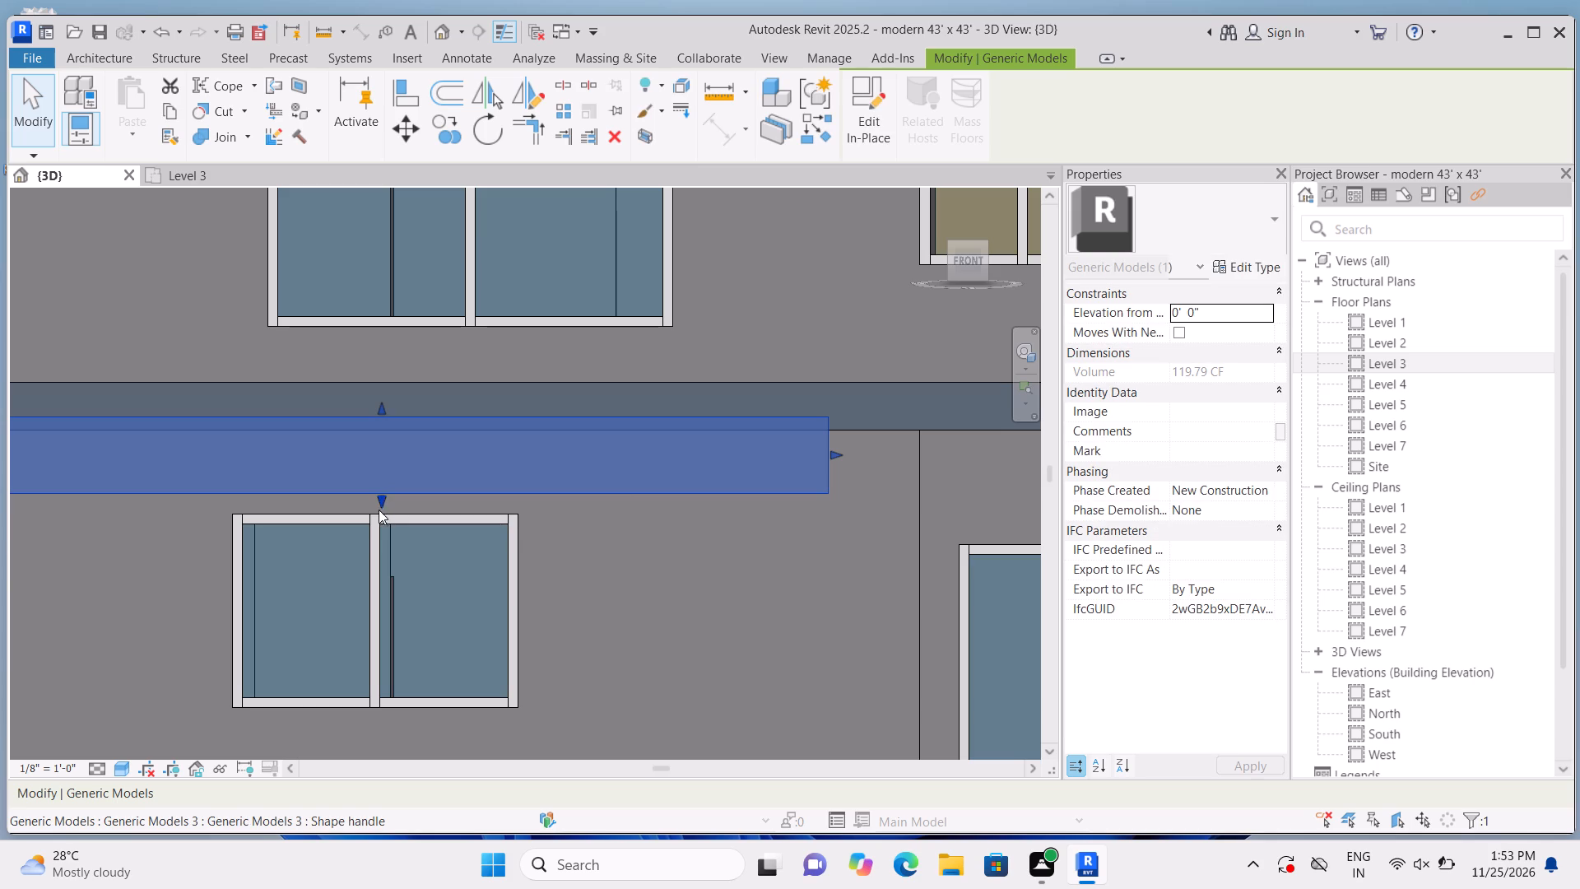
drag(376, 495, 379, 505)
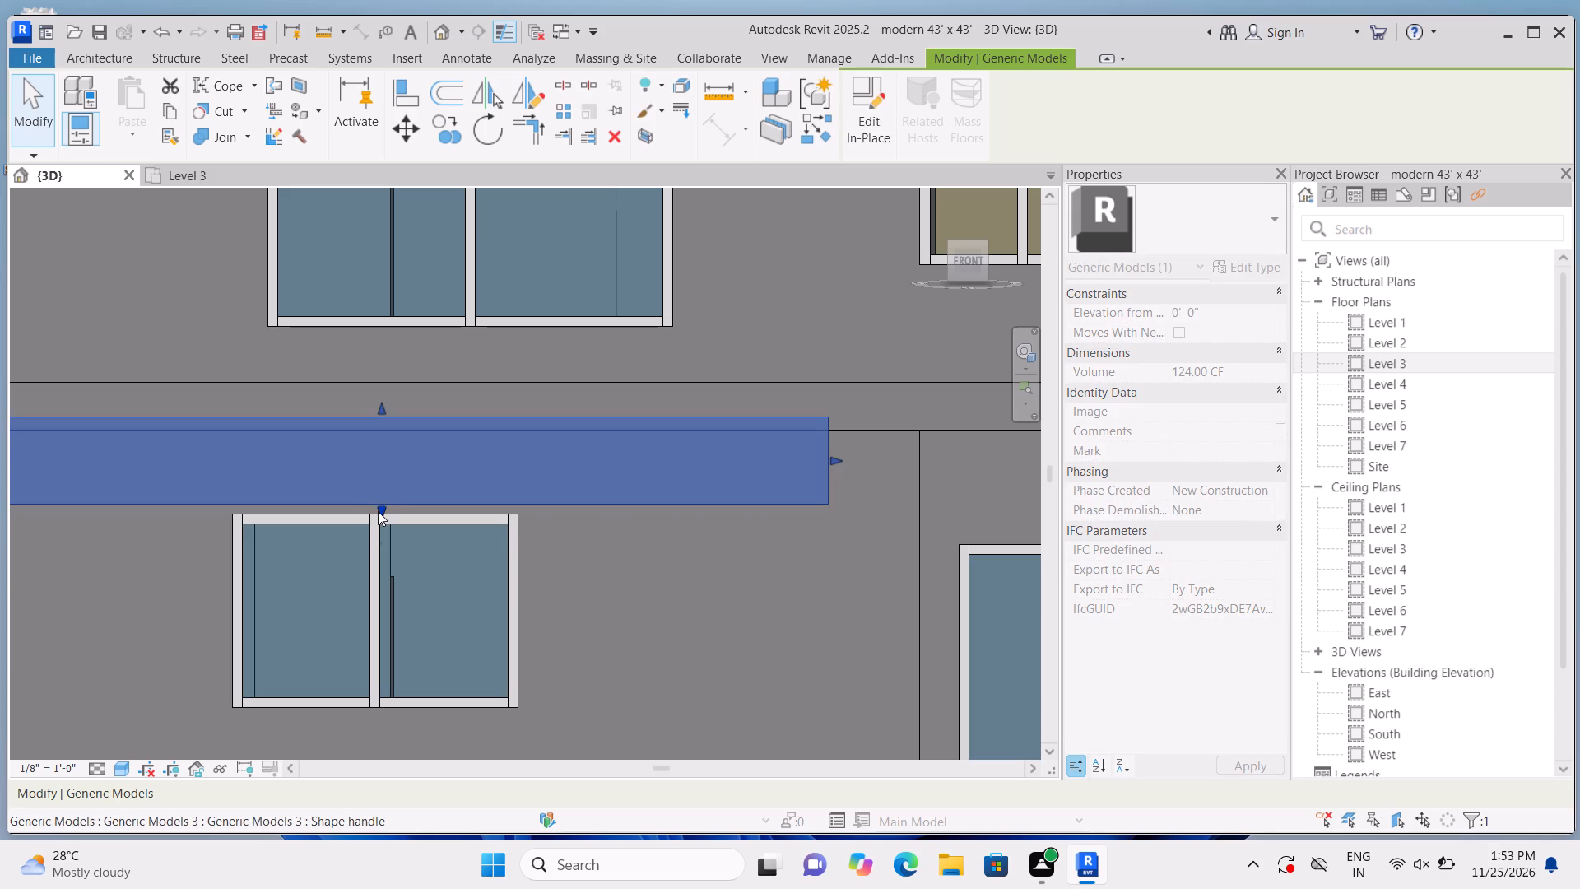
Lower the top edge of the short horizontal trim band below the Level 2 slab, leaving a thin band over the Level 1 window.
drag(377, 407, 386, 454)
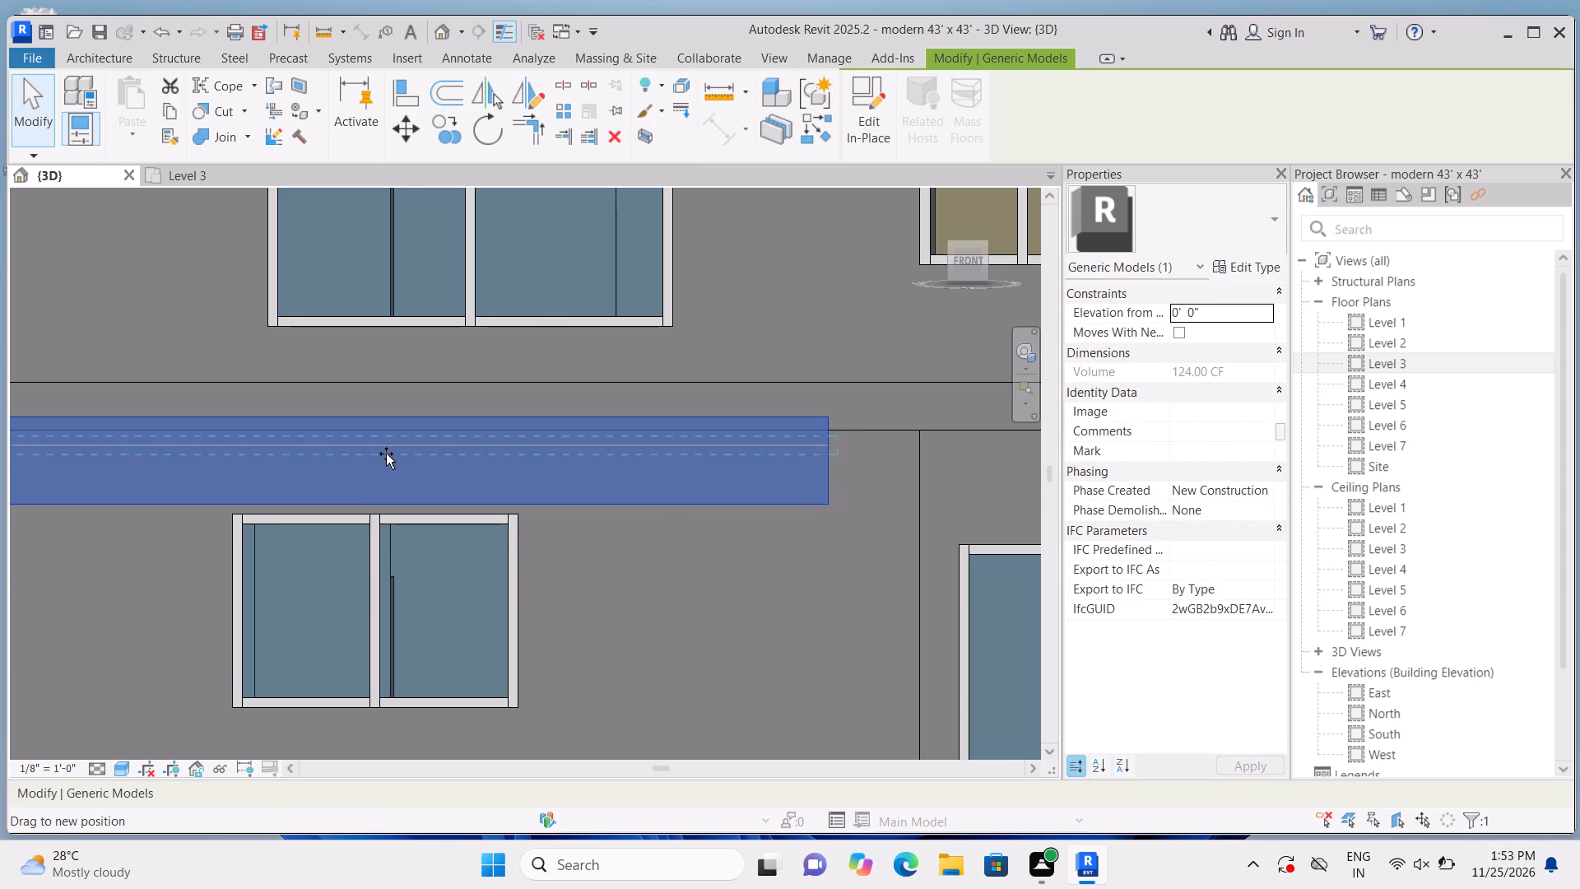
drag(386, 454, 388, 467)
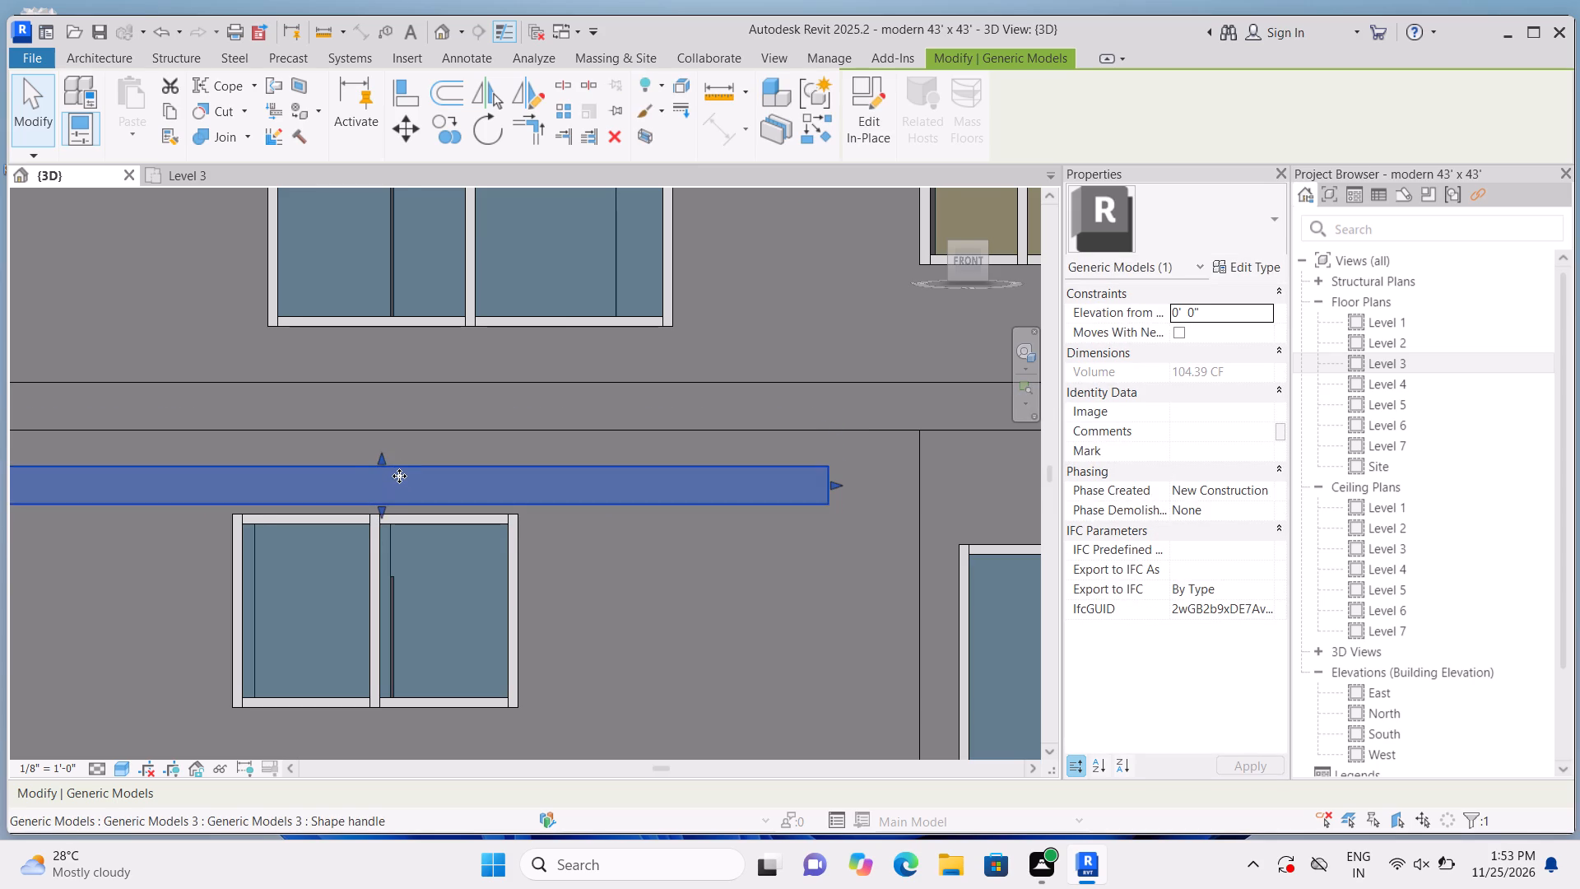
scroll(402, 481, down, 4)
scroll(221, 468, up, 1)
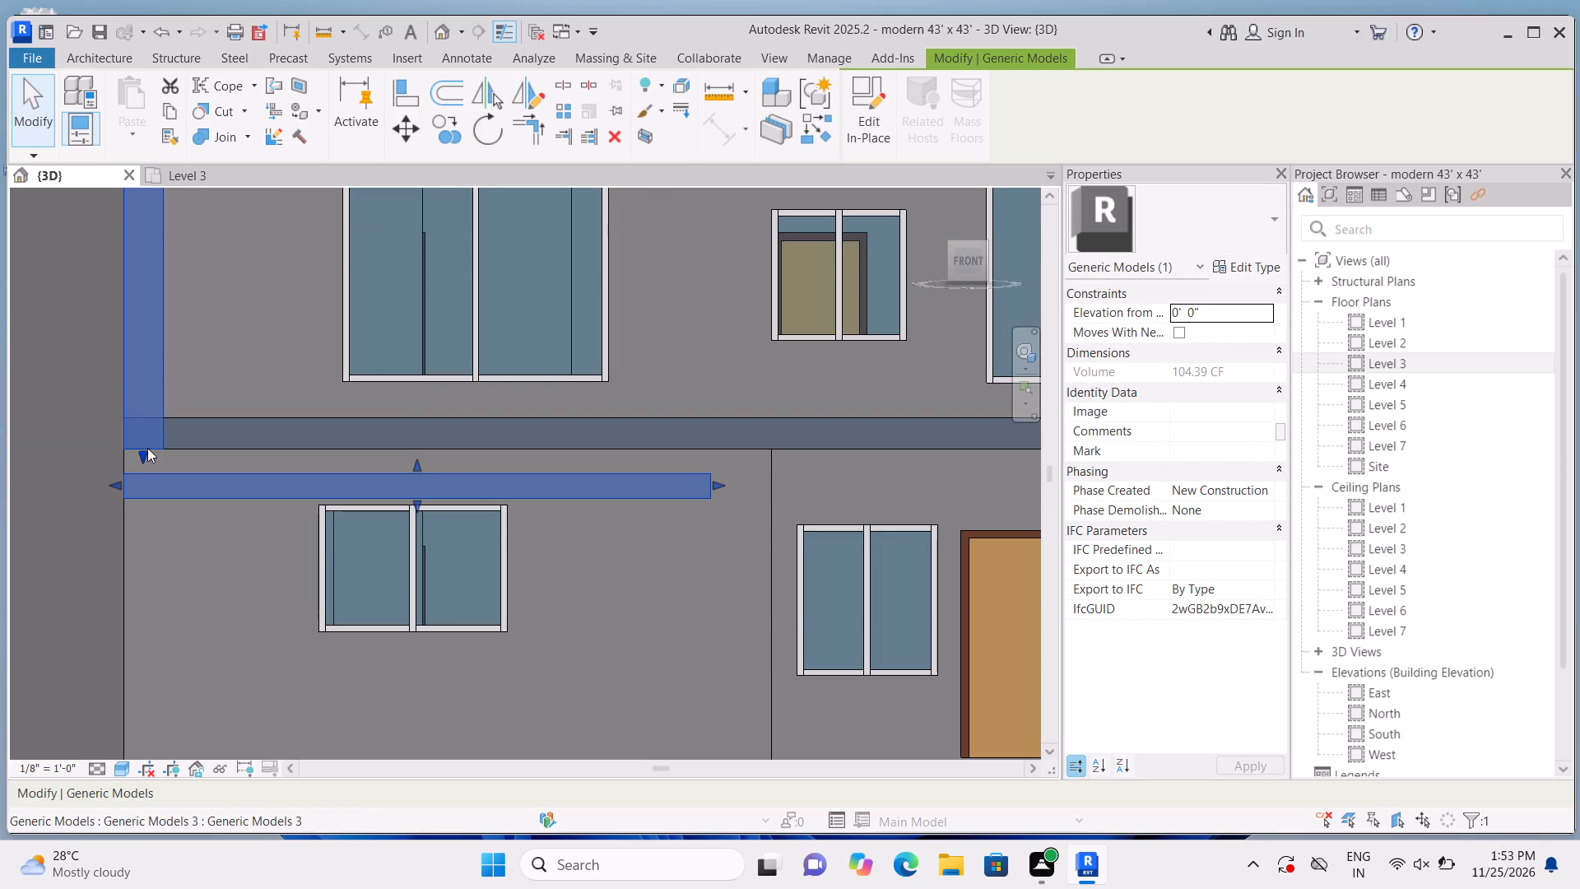
Stretch the bottom of the vertical corner trim down to meet the short horizontal trim band above the west Level 1 window.
drag(142, 448, 140, 474)
scroll(184, 463, down, 2)
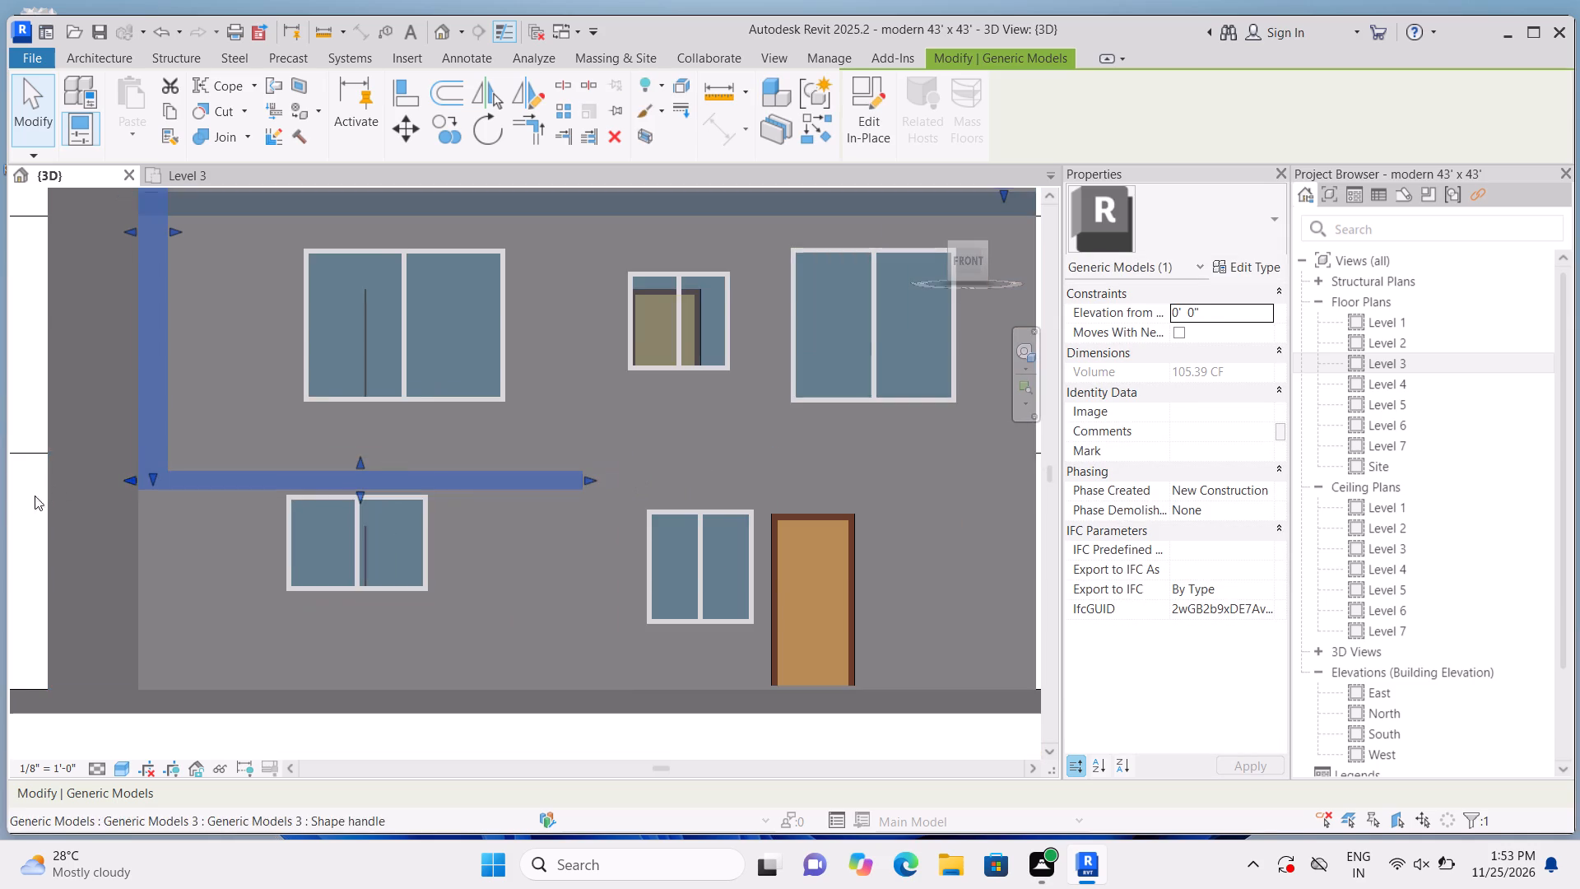
click(20, 528)
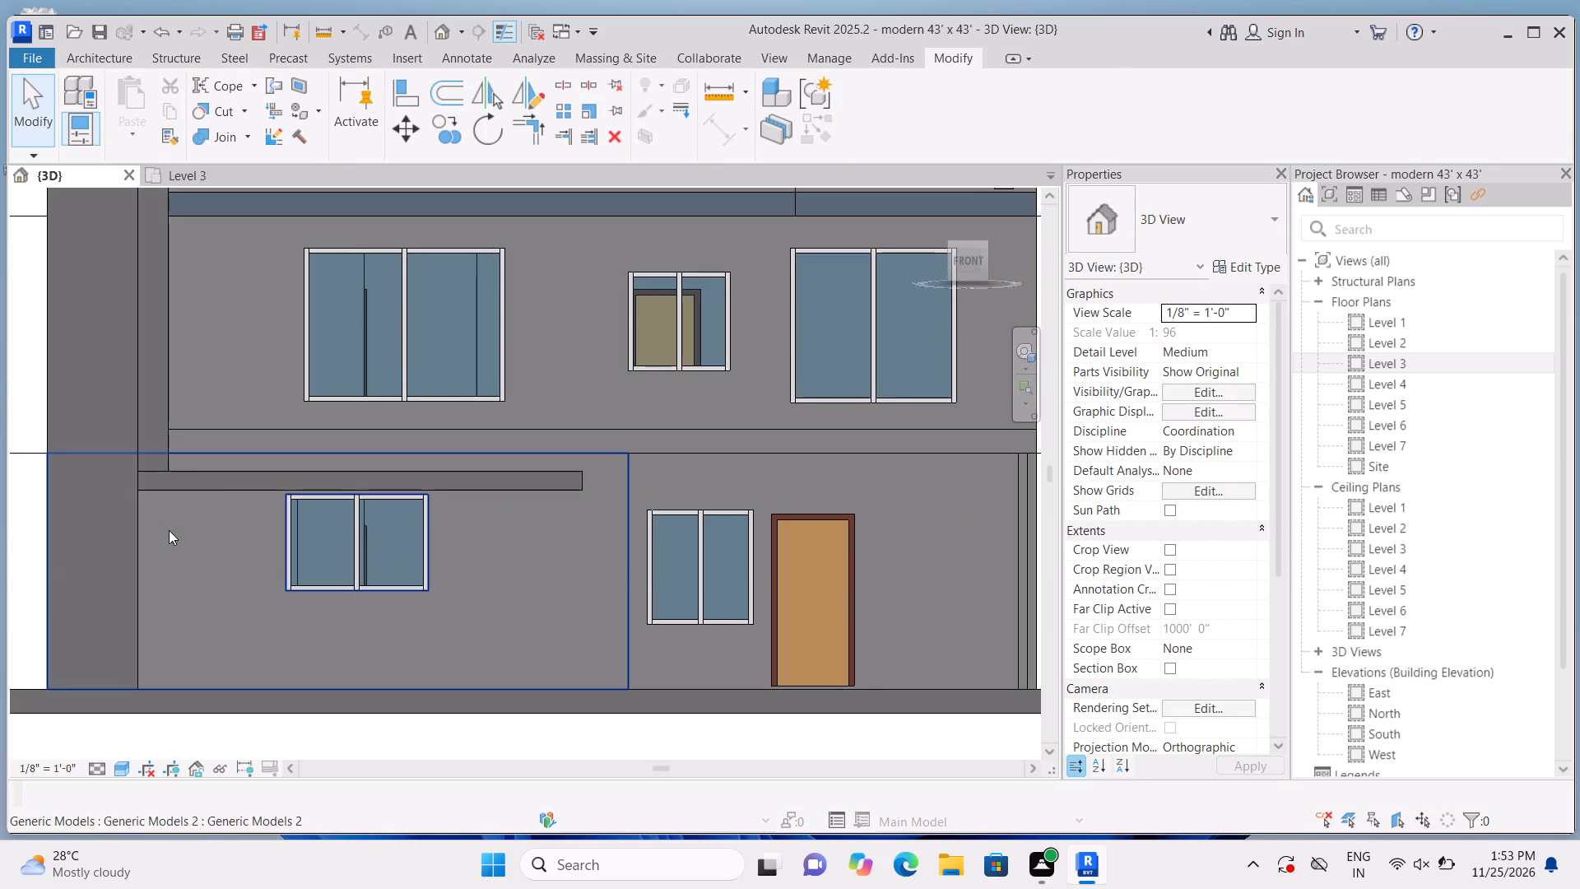
Lower the underside of the short horizontal trim band slightly, closer to the head of the west Level 1 window.
click(231, 475)
scroll(278, 479, up, 7)
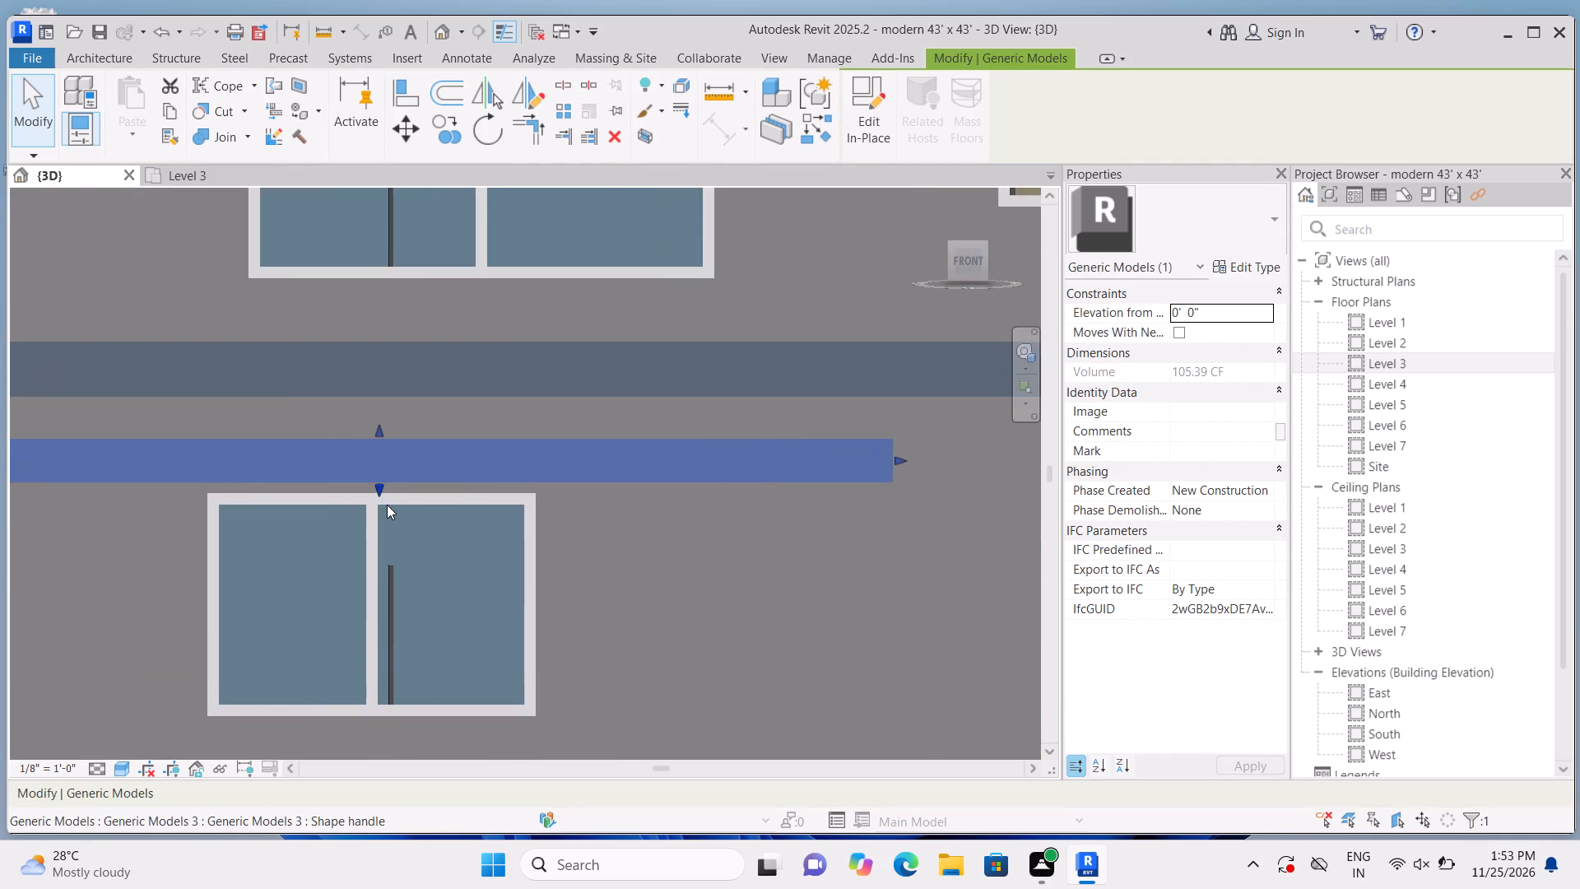
scroll(387, 505, up, 7)
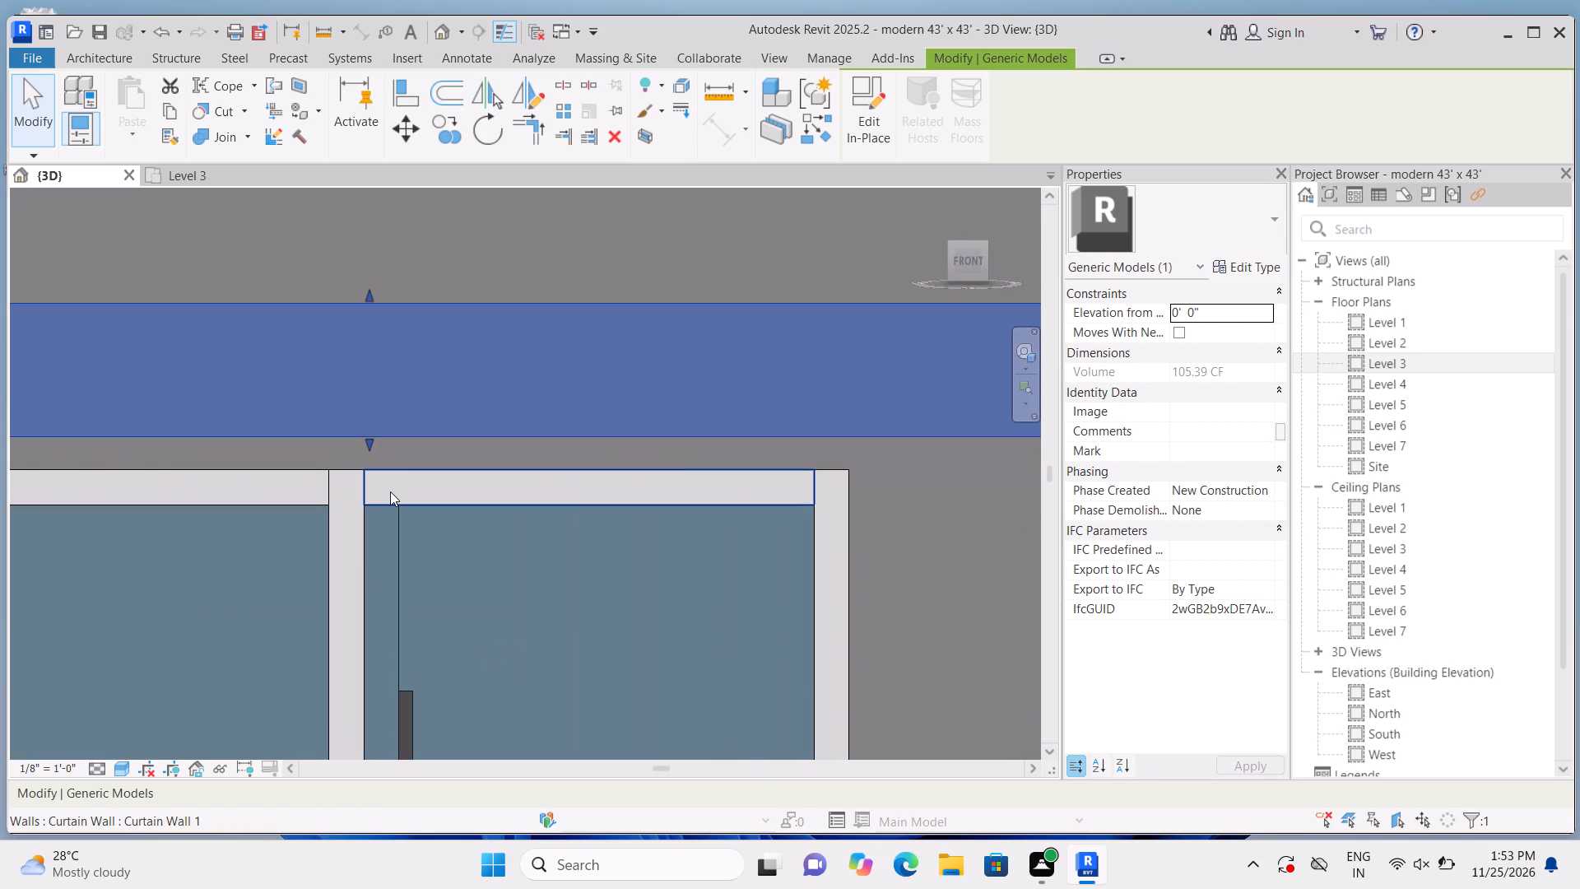
drag(370, 439, 374, 453)
click(374, 453)
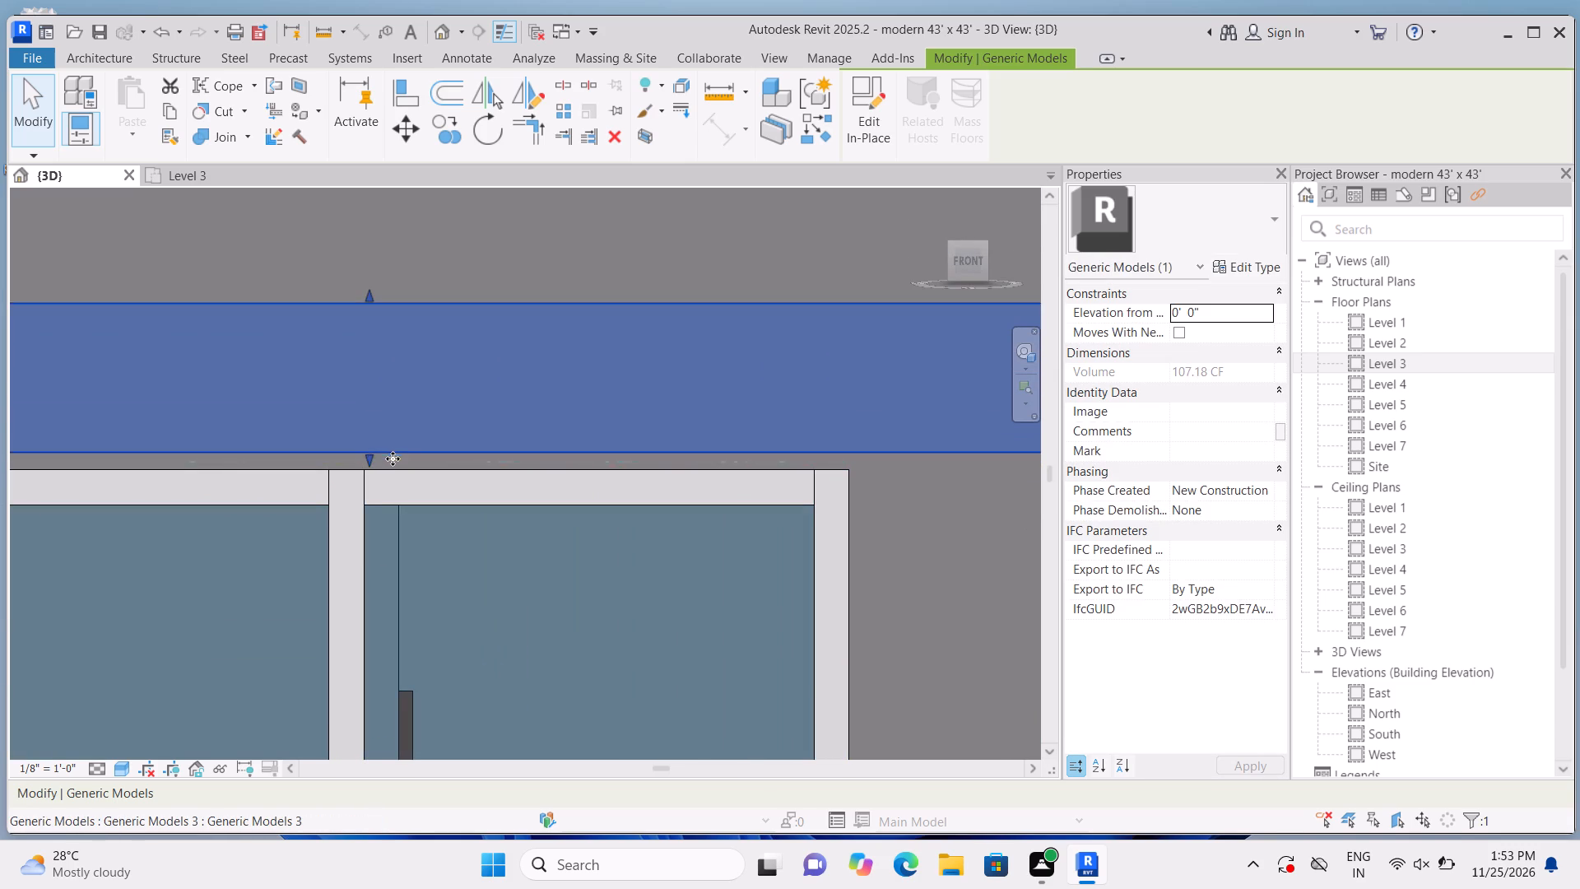
scroll(395, 460, down, 15)
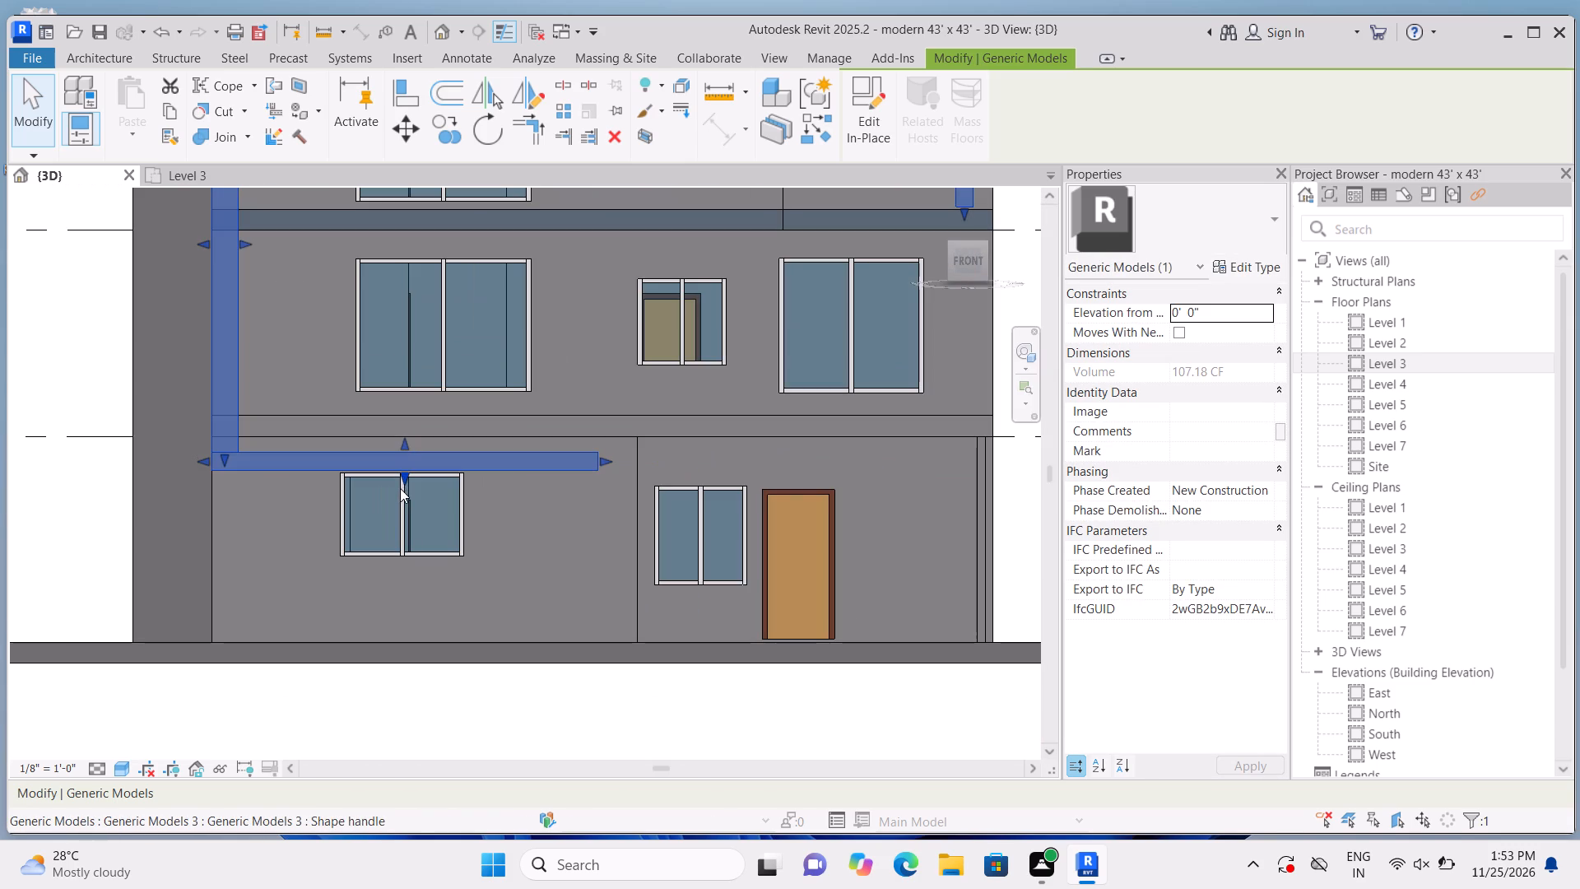
click(53, 519)
Create a new in-place component in the Generic Models category, keeping the suggested name.
middle_drag(124, 508, 107, 538)
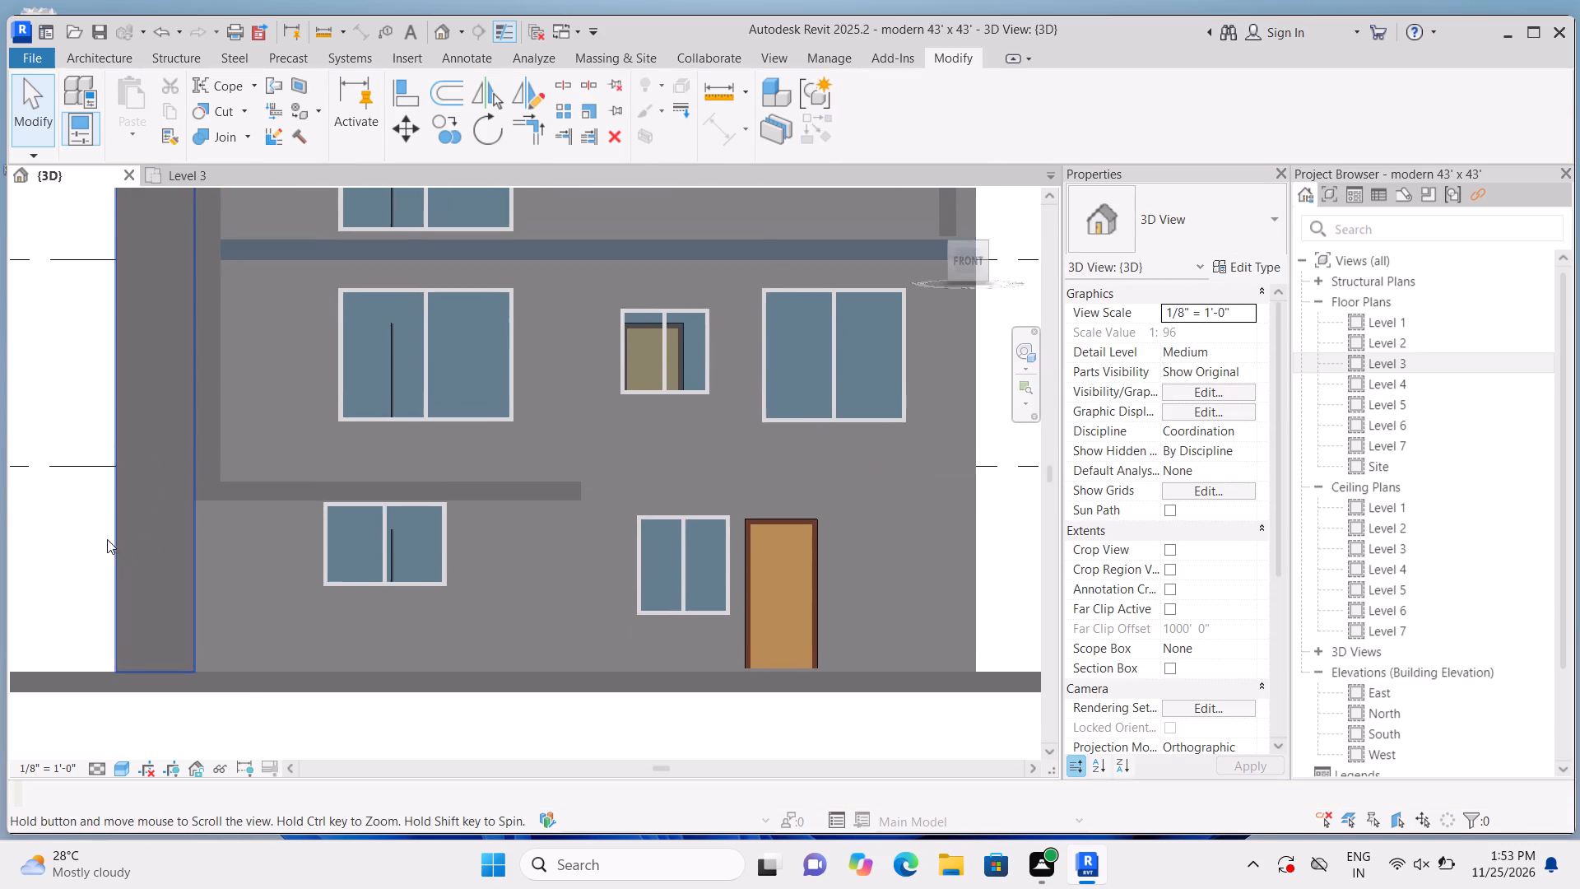
middle_drag(476, 432, 513, 434)
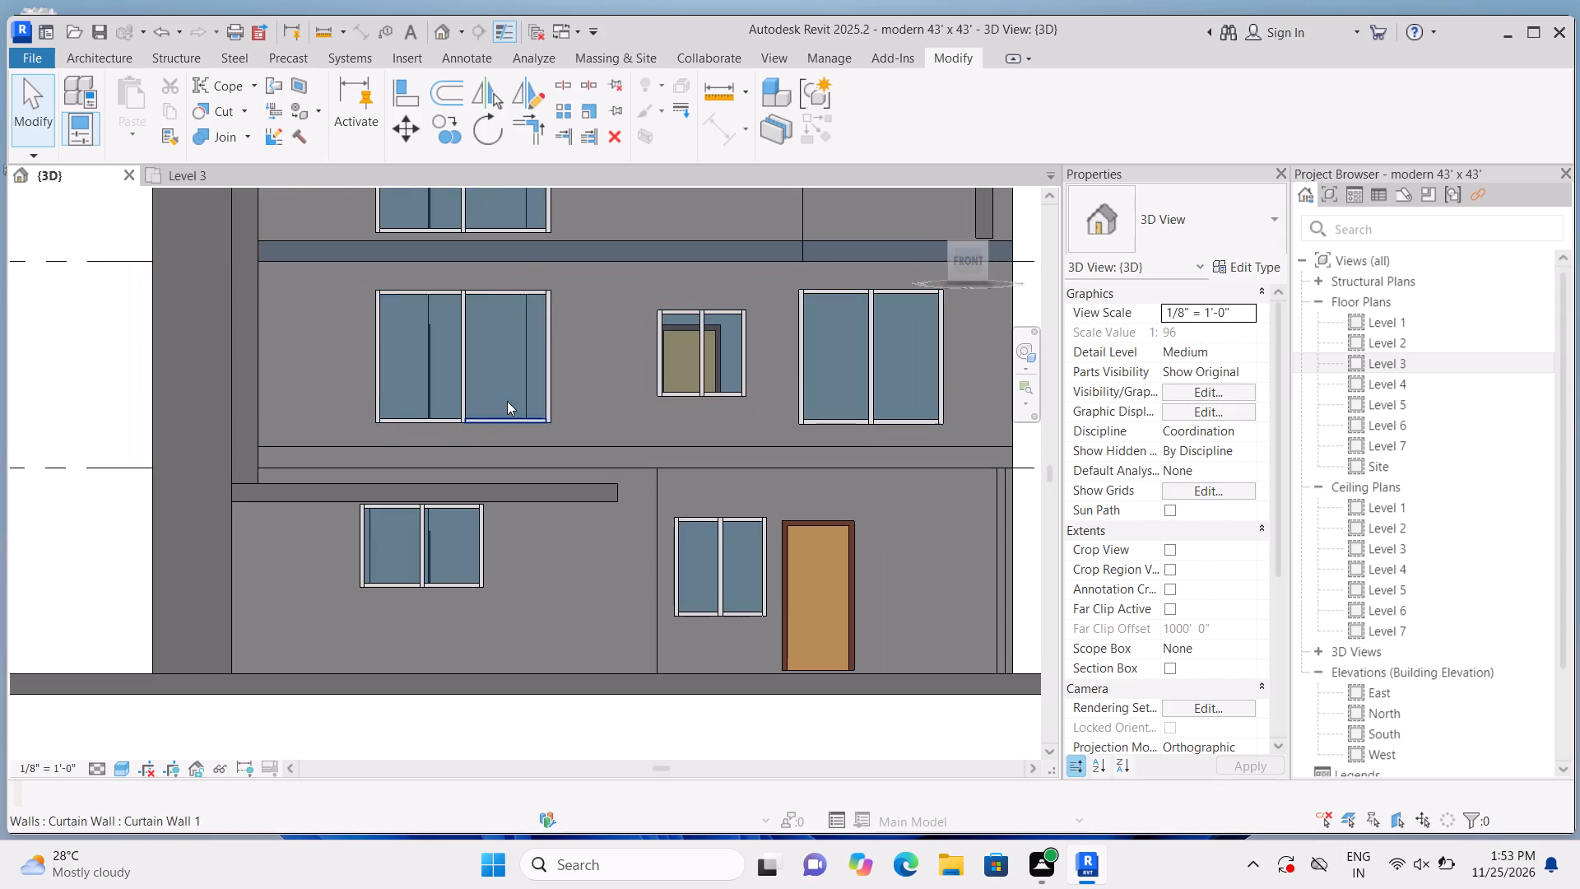
middle_drag(500, 403, 383, 431)
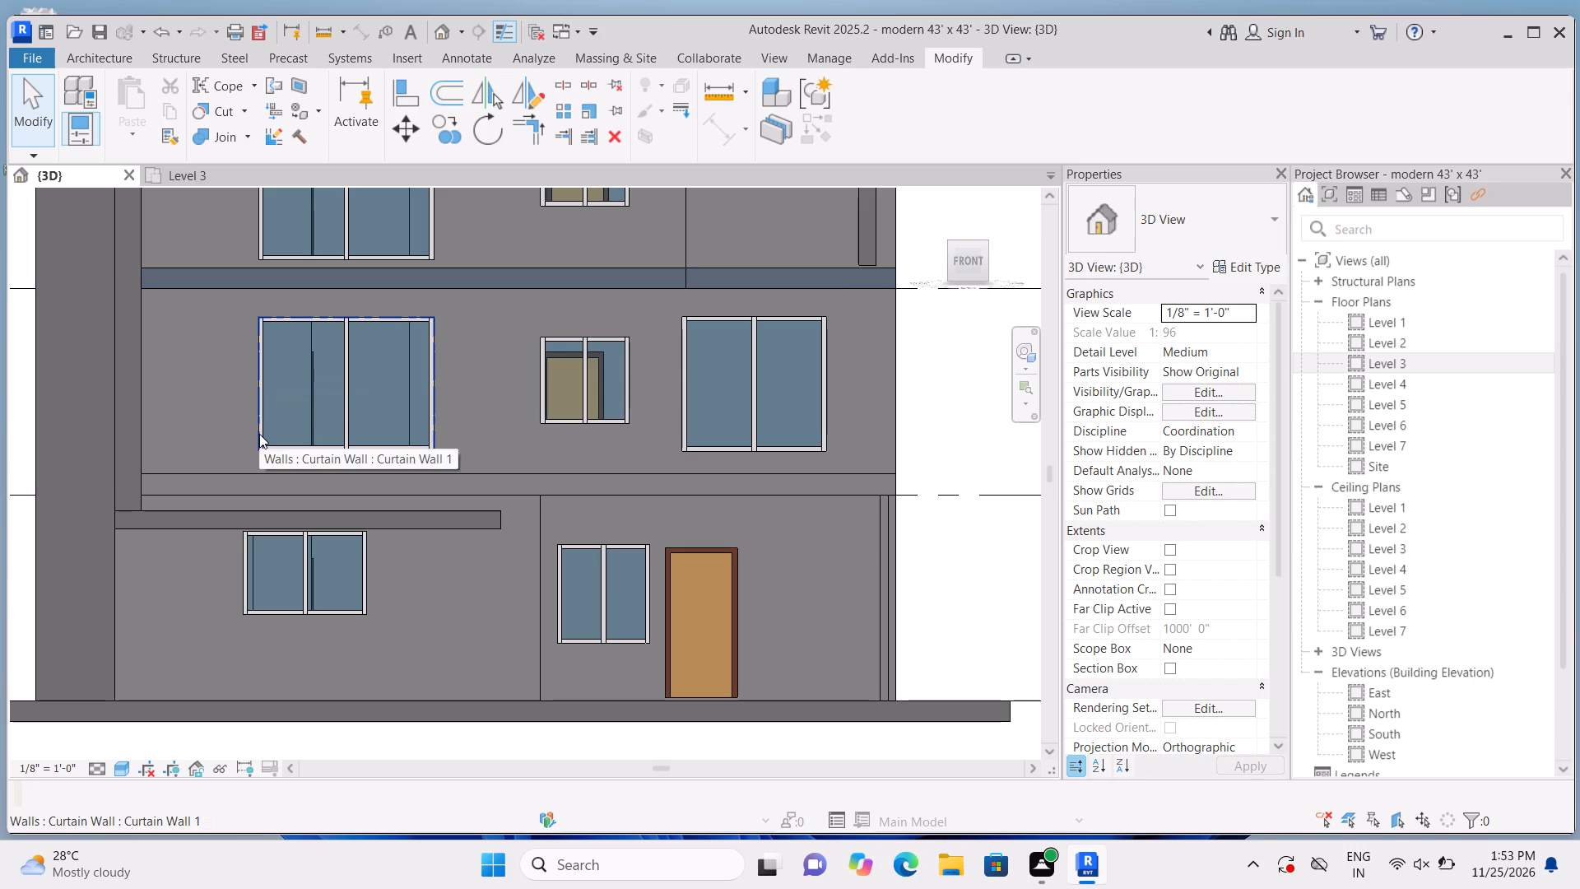
click(92, 61)
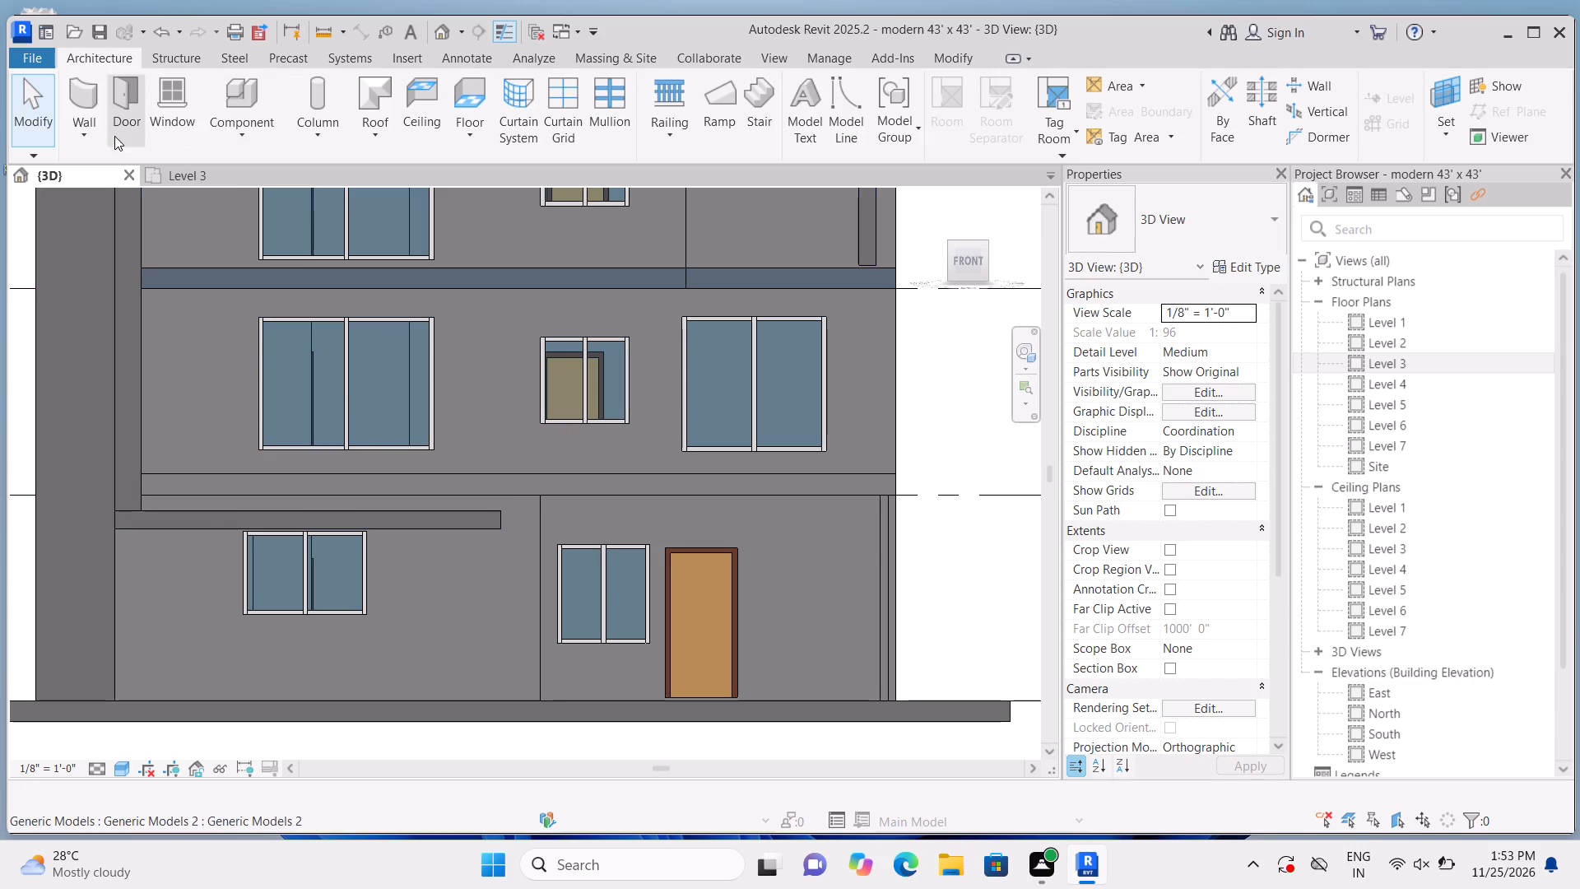
click(247, 133)
click(271, 208)
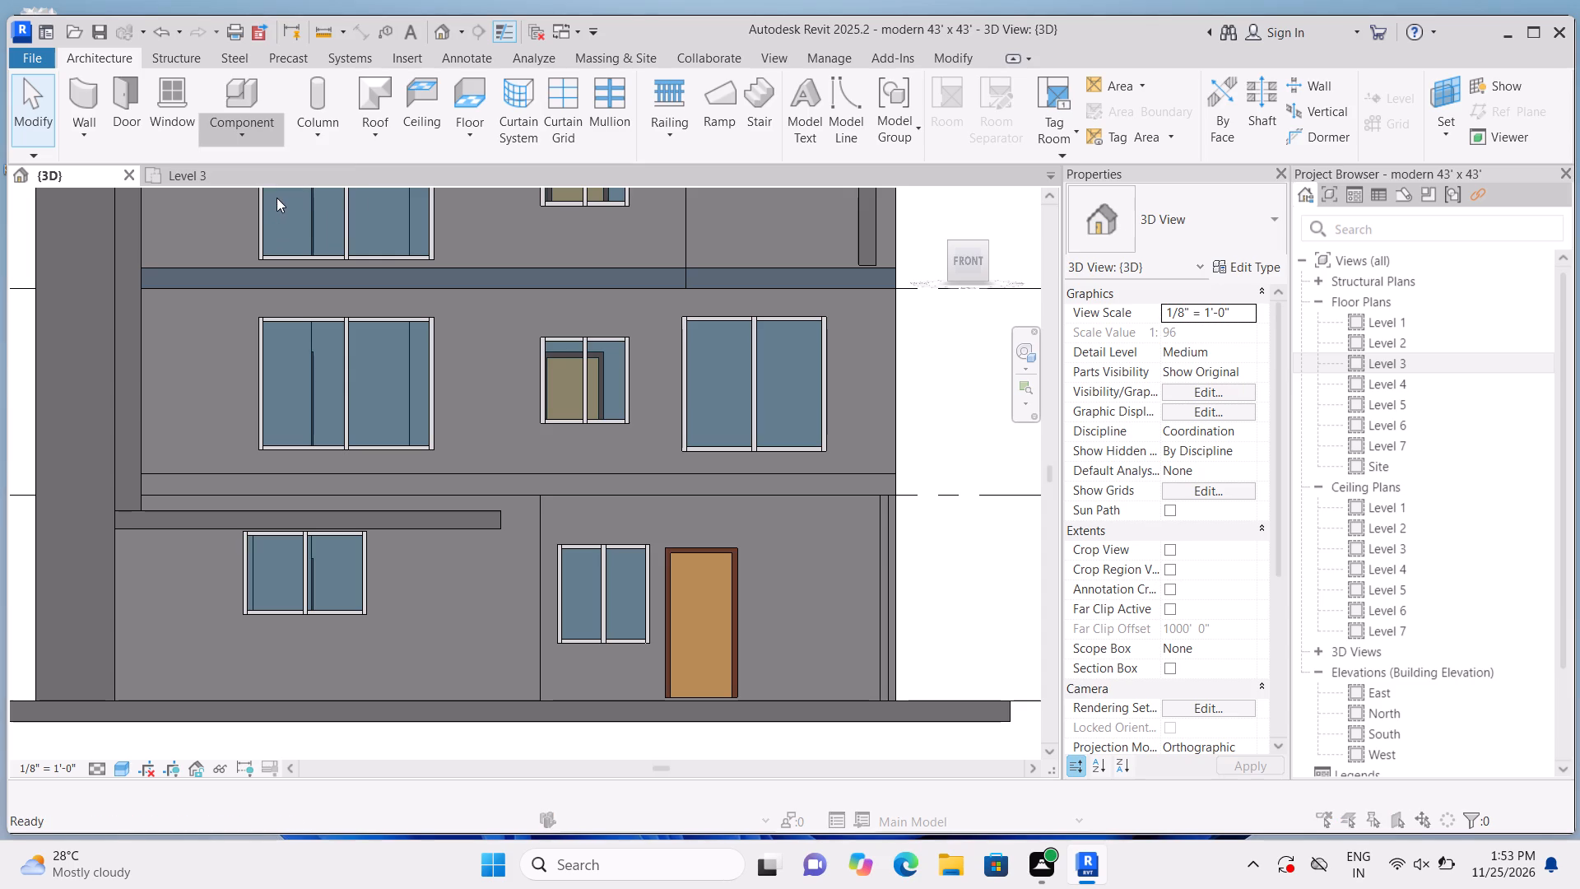
scroll(743, 336, down, 7)
click(739, 391)
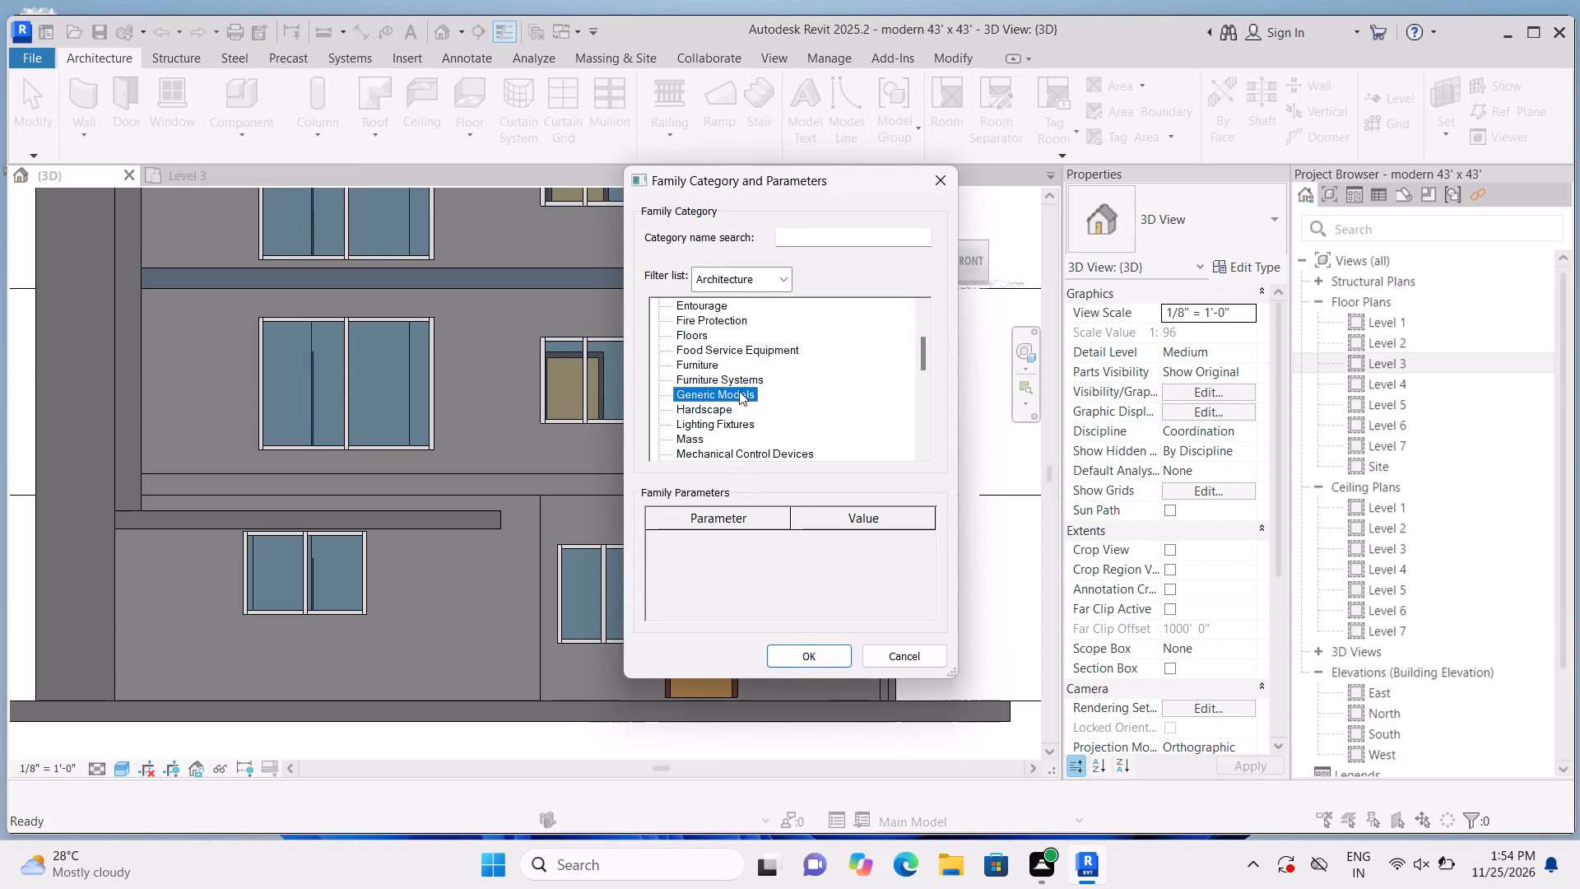
click(806, 649)
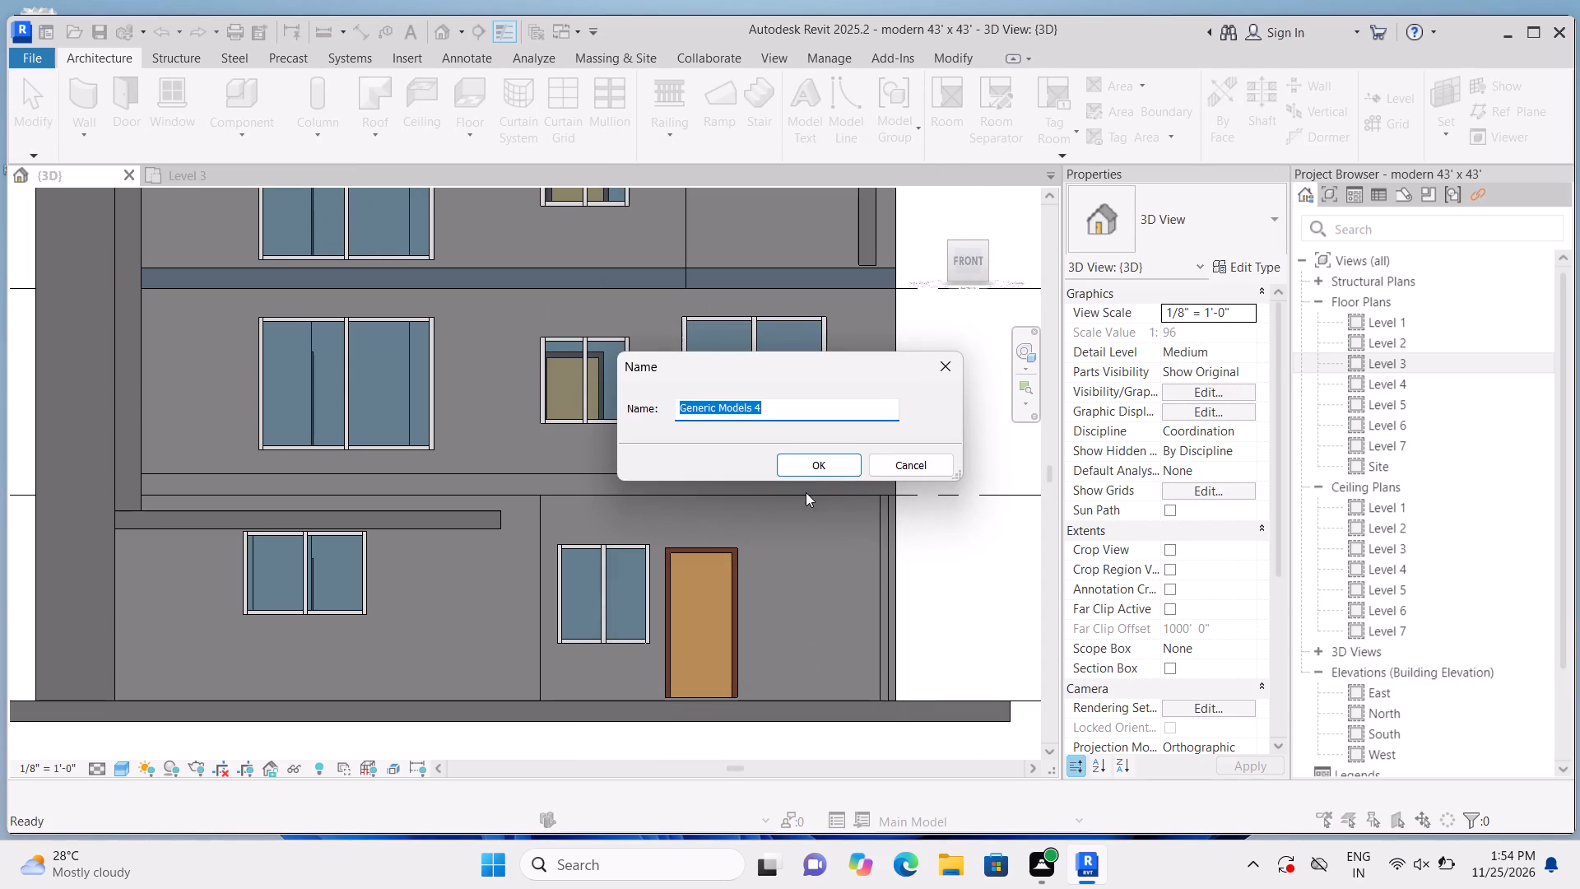
click(815, 468)
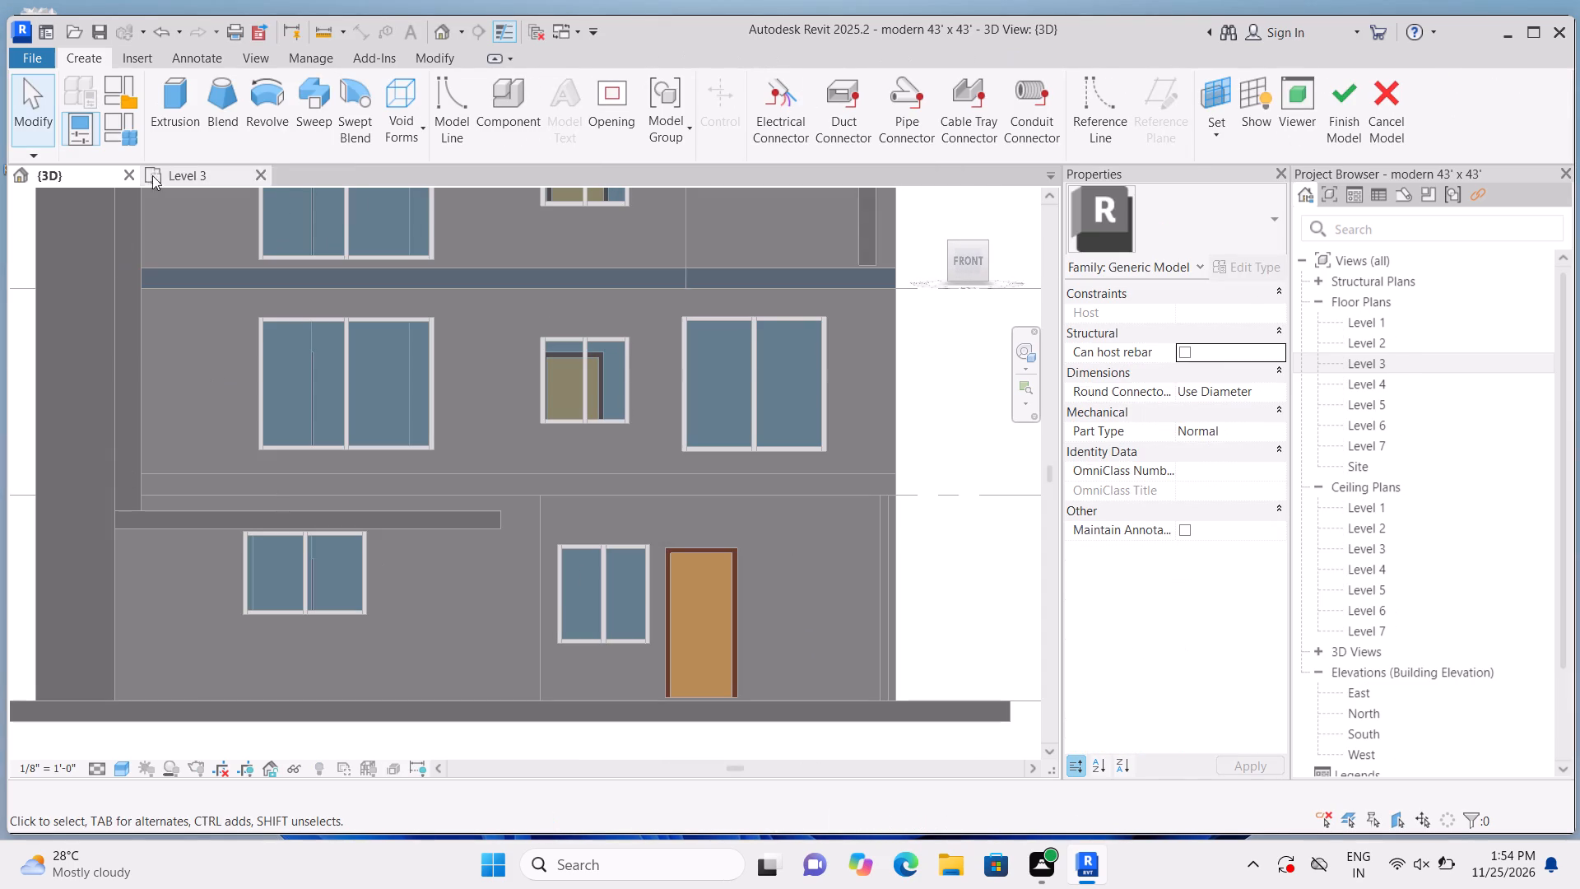
Extrude a rectangle about 32'-7 1/2" by 9 1/4" by 1'-0" from the Level 2 slab's front face, below the Level 2 windows, ending at the east edge.
click(156, 123)
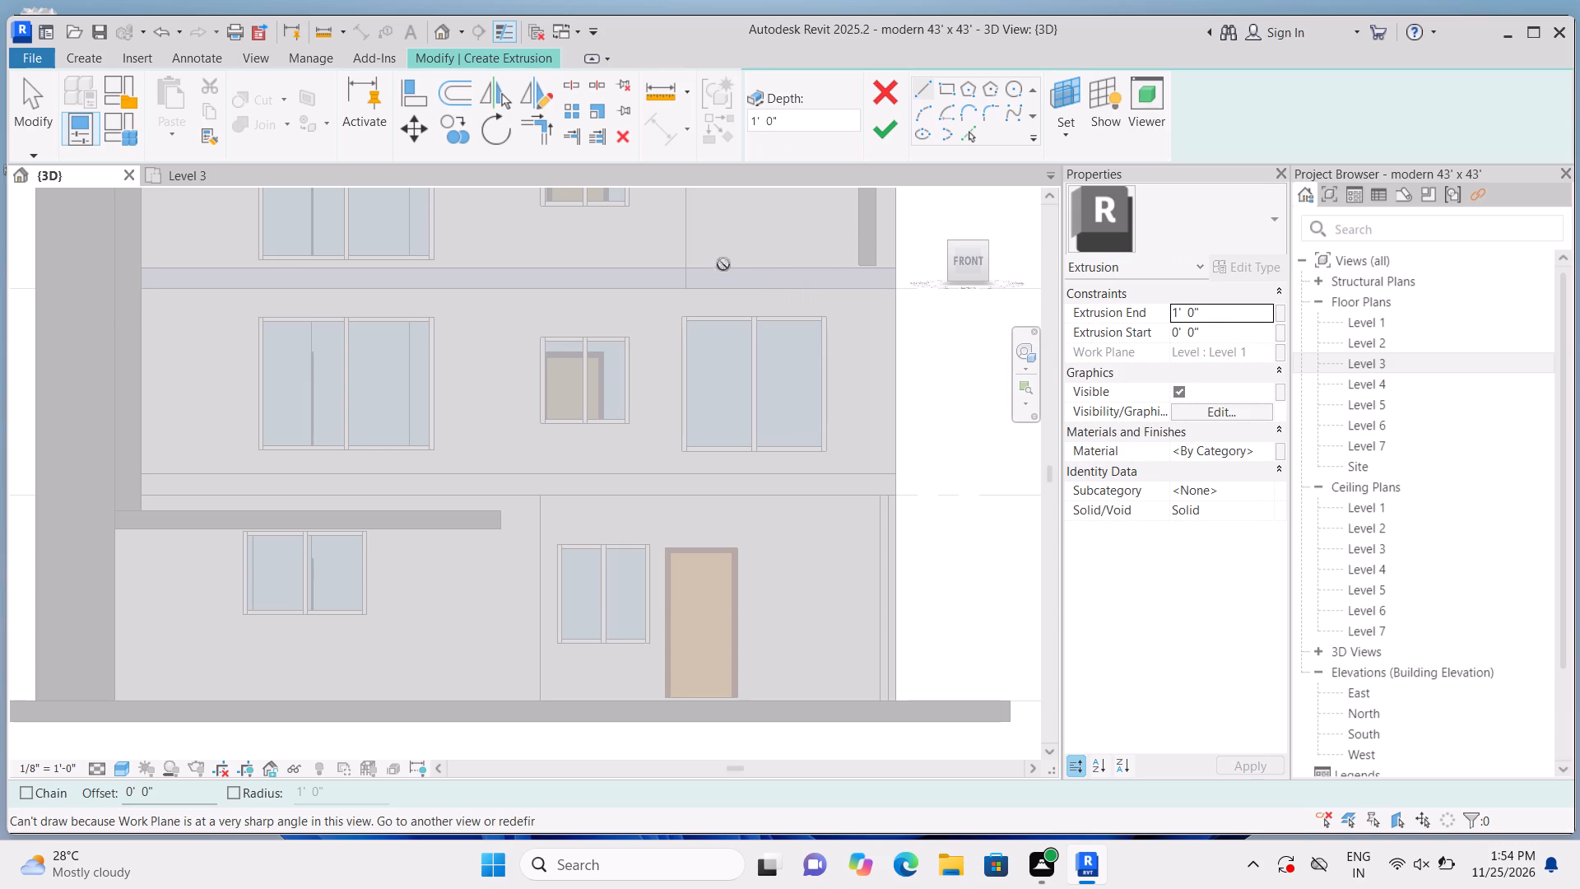
click(1057, 131)
click(1104, 211)
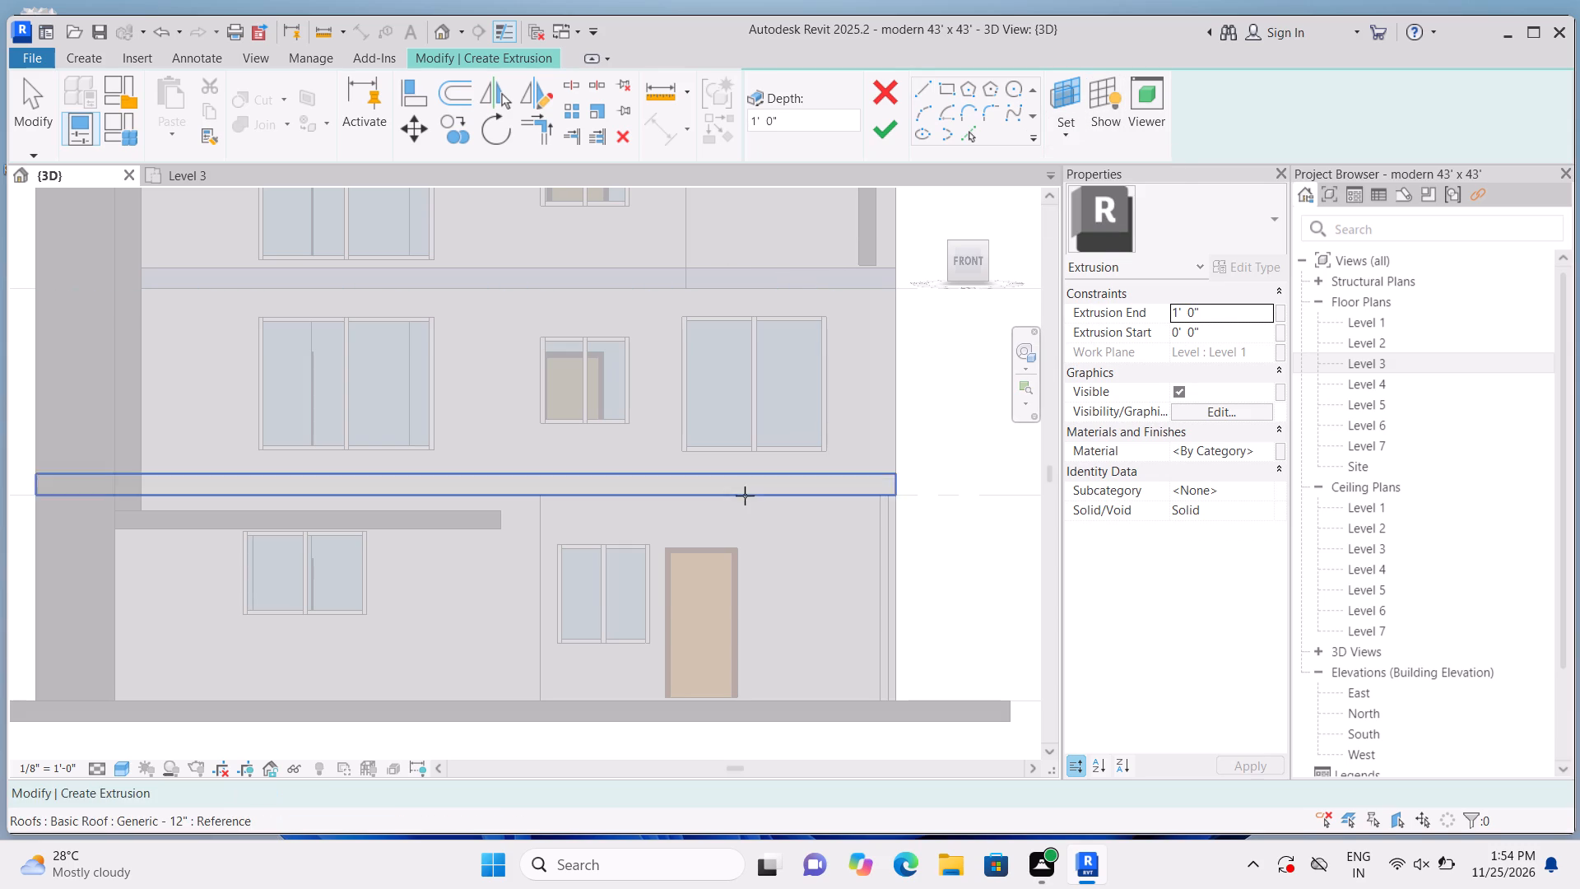
click(885, 484)
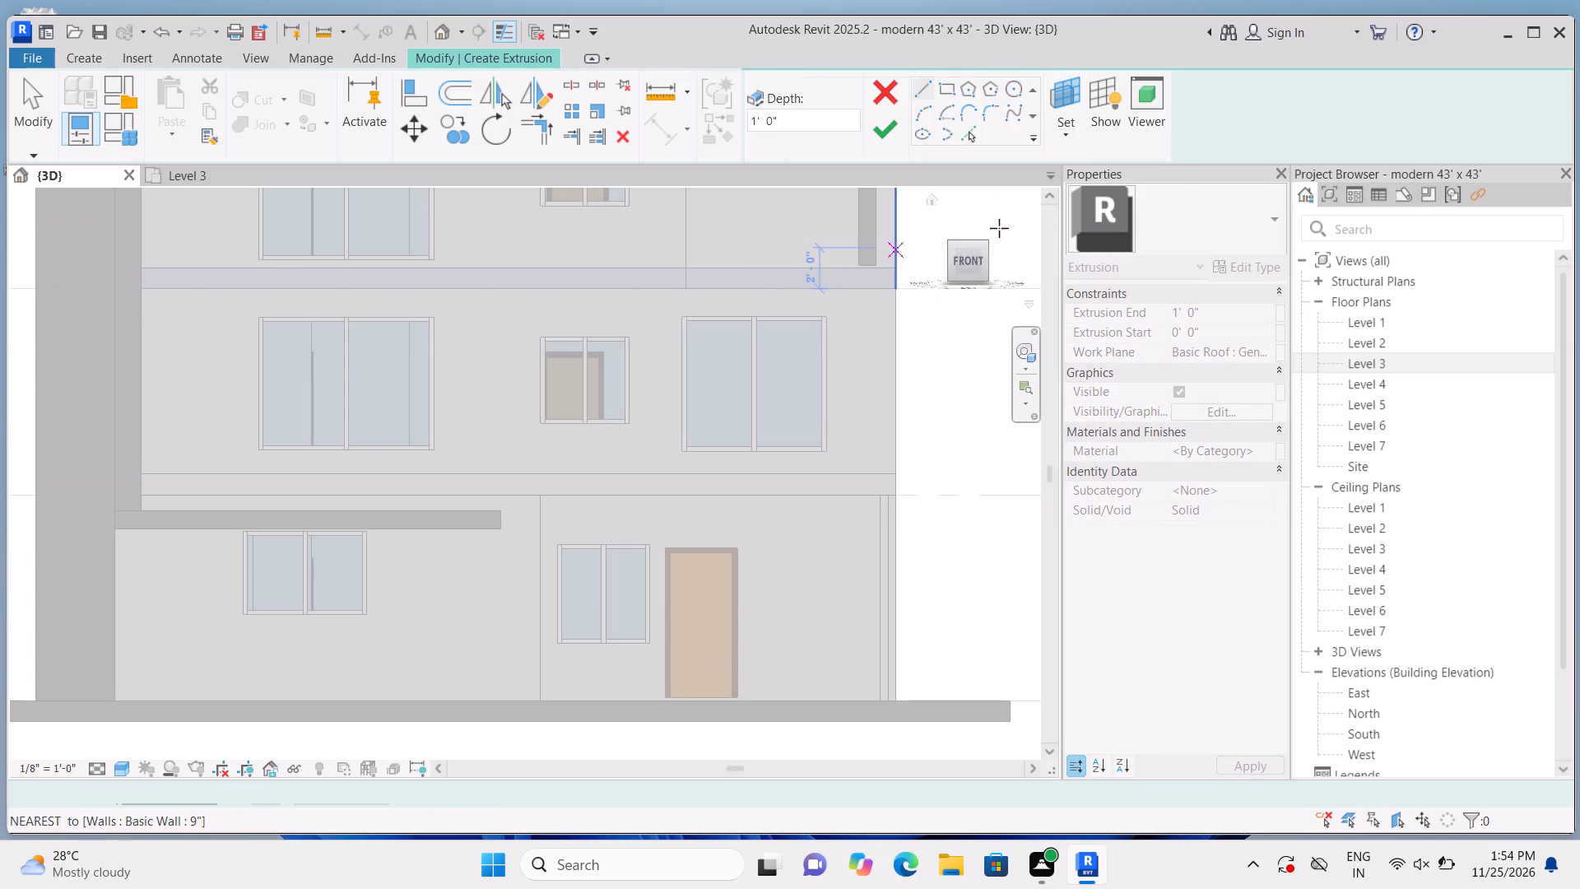
click(942, 88)
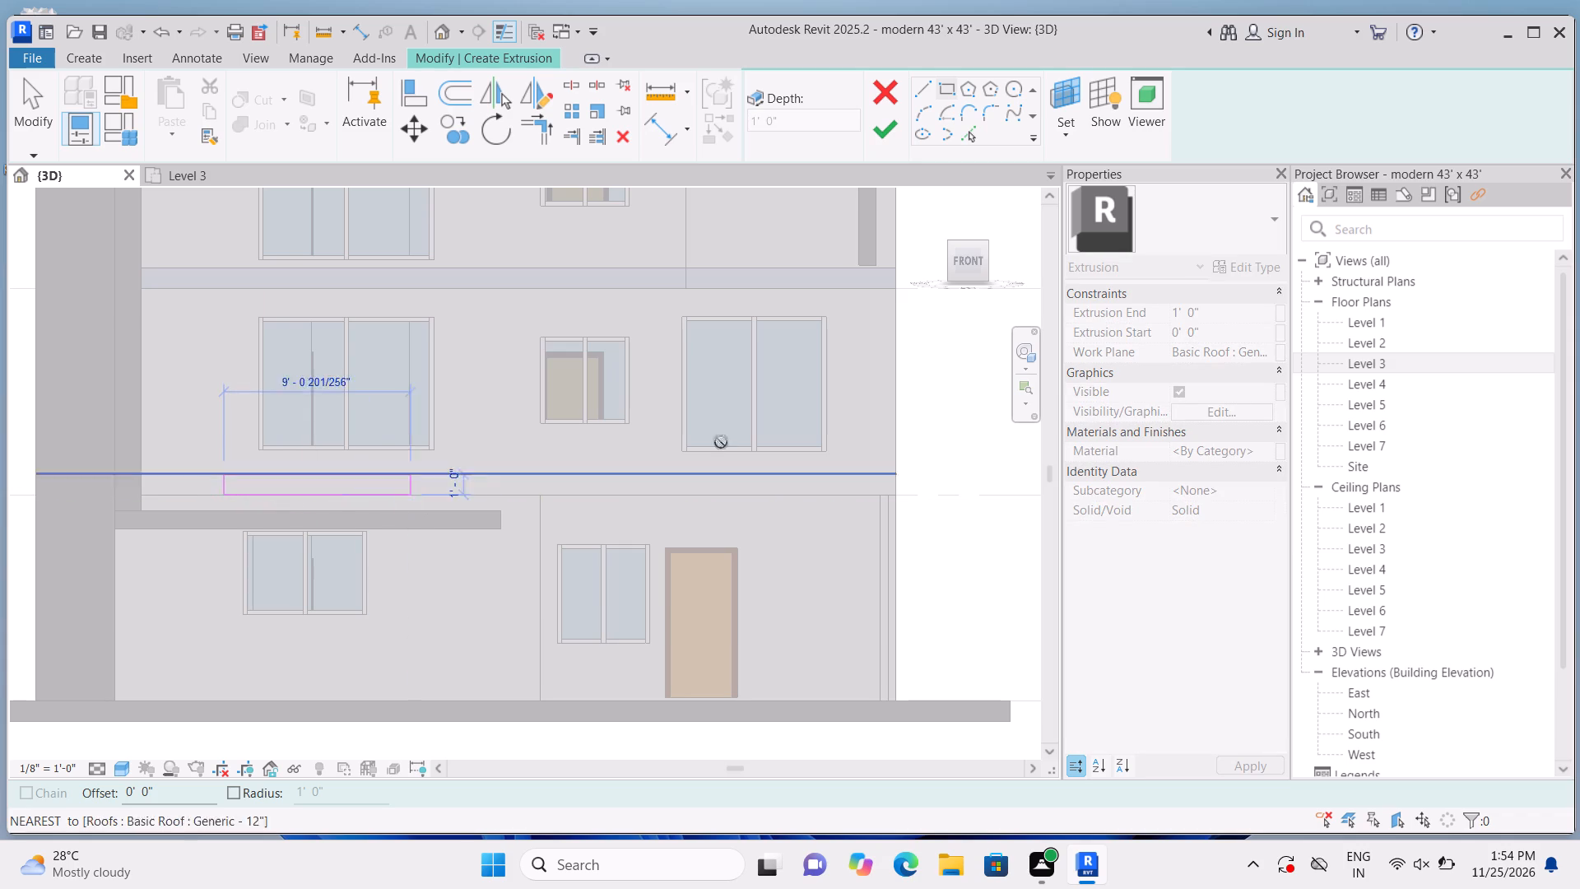
middle_drag(873, 435, 856, 444)
scroll(927, 465, up, 1)
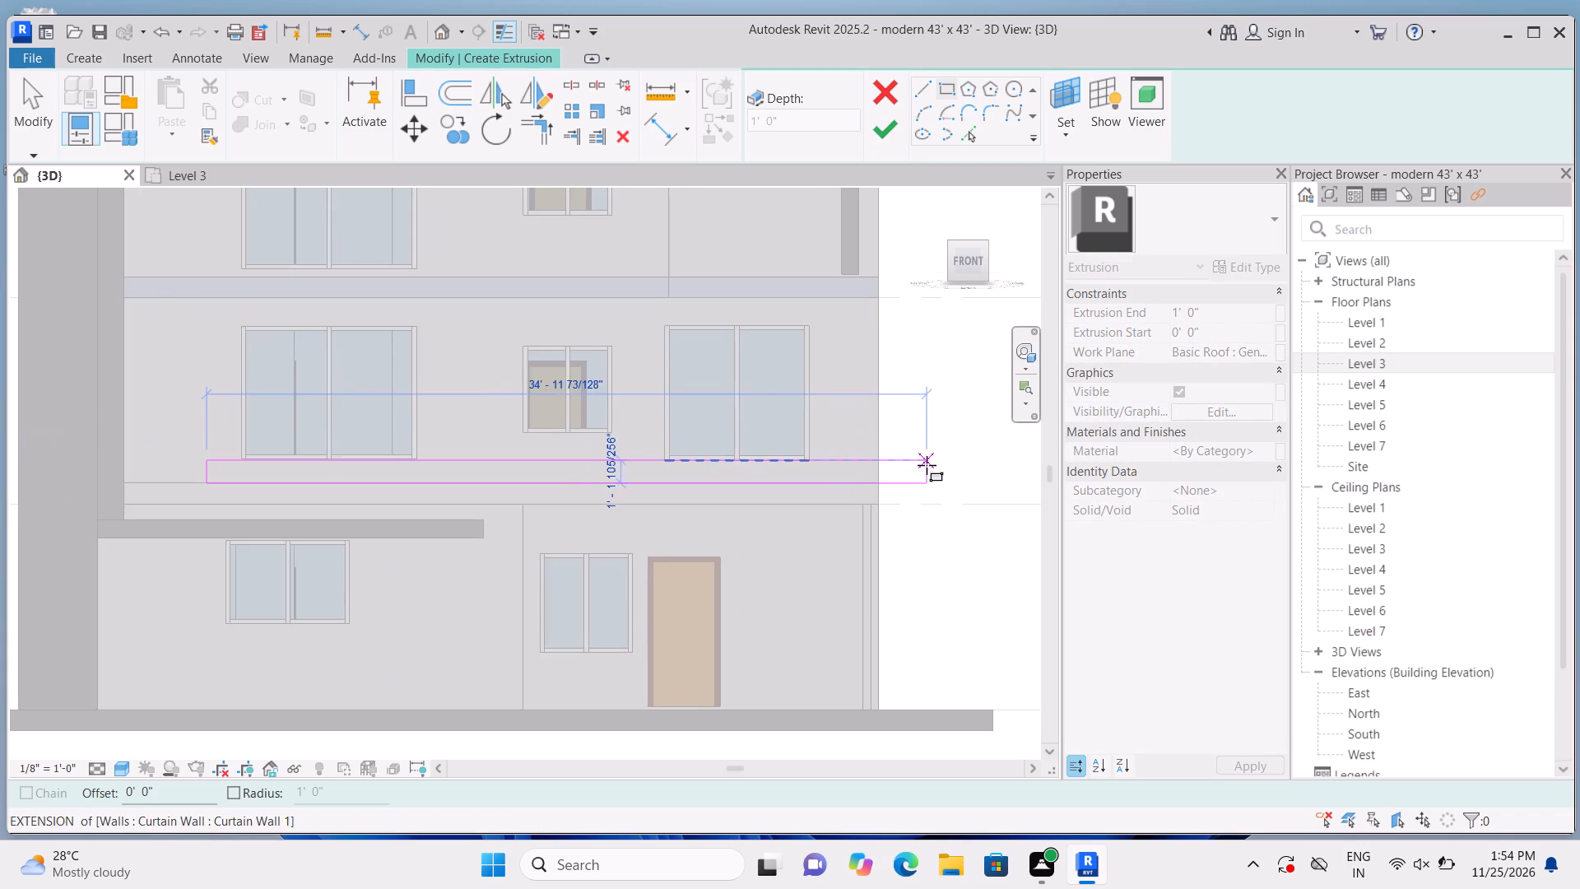
scroll(927, 465, up, 2)
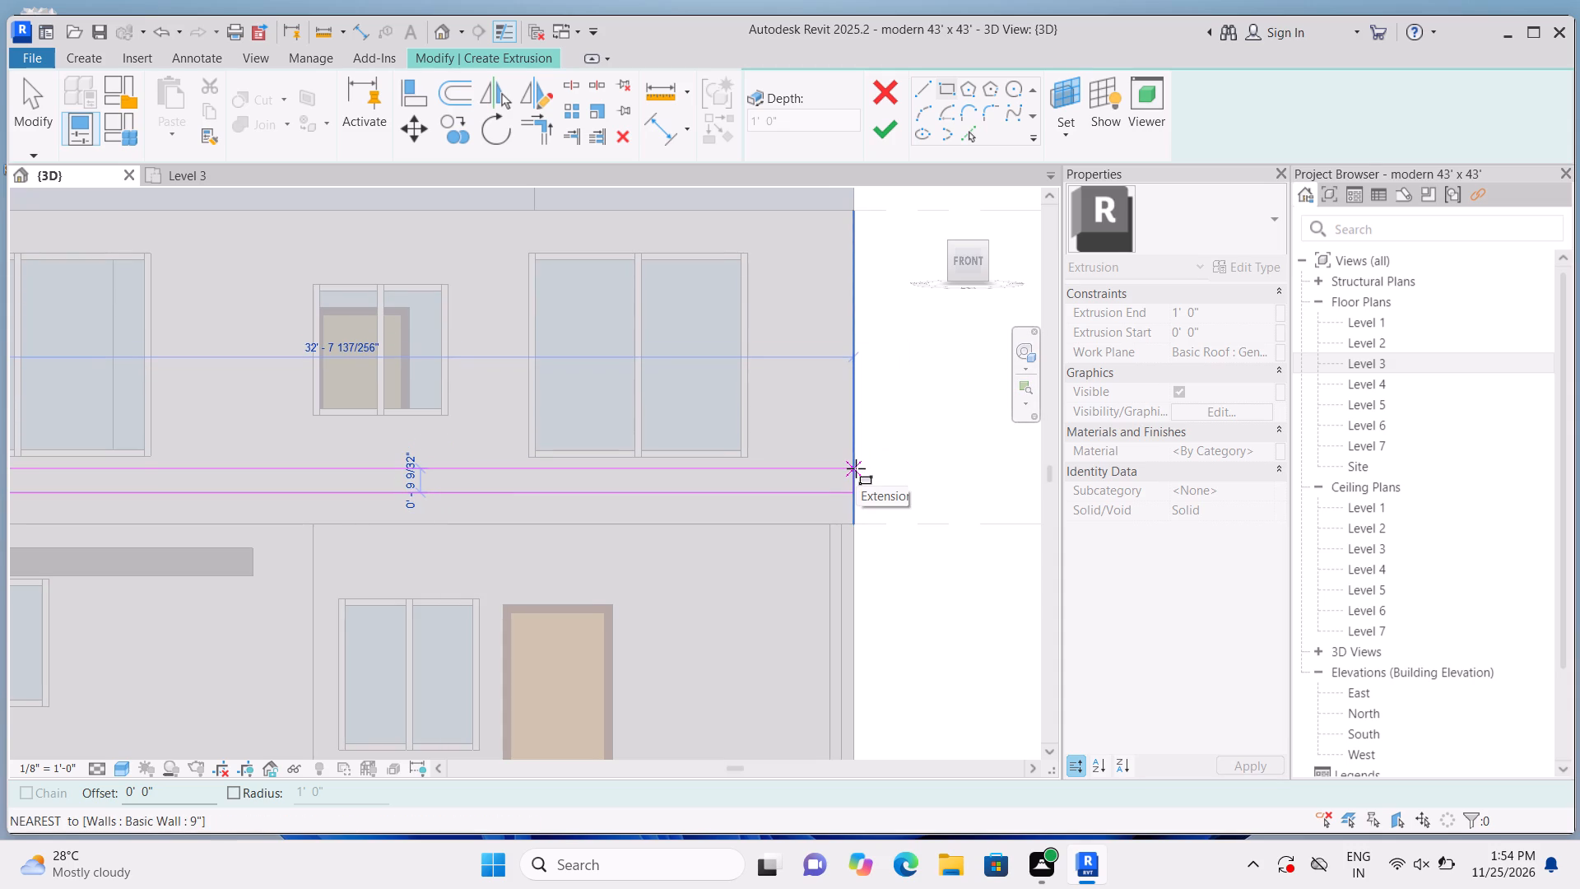
click(856, 468)
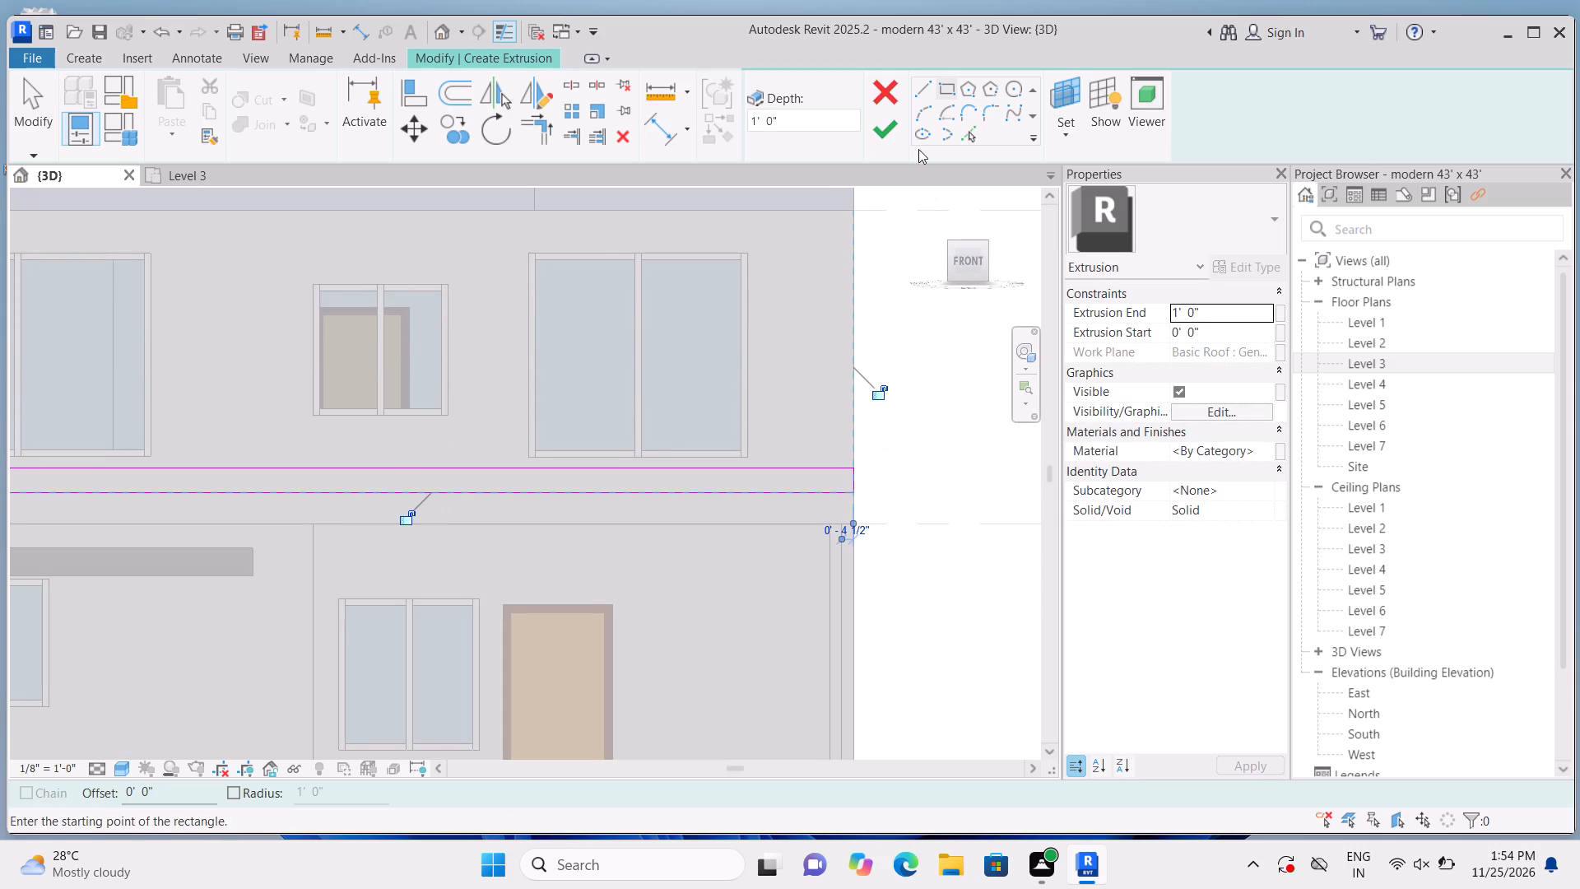
click(885, 118)
scroll(971, 560, down, 2)
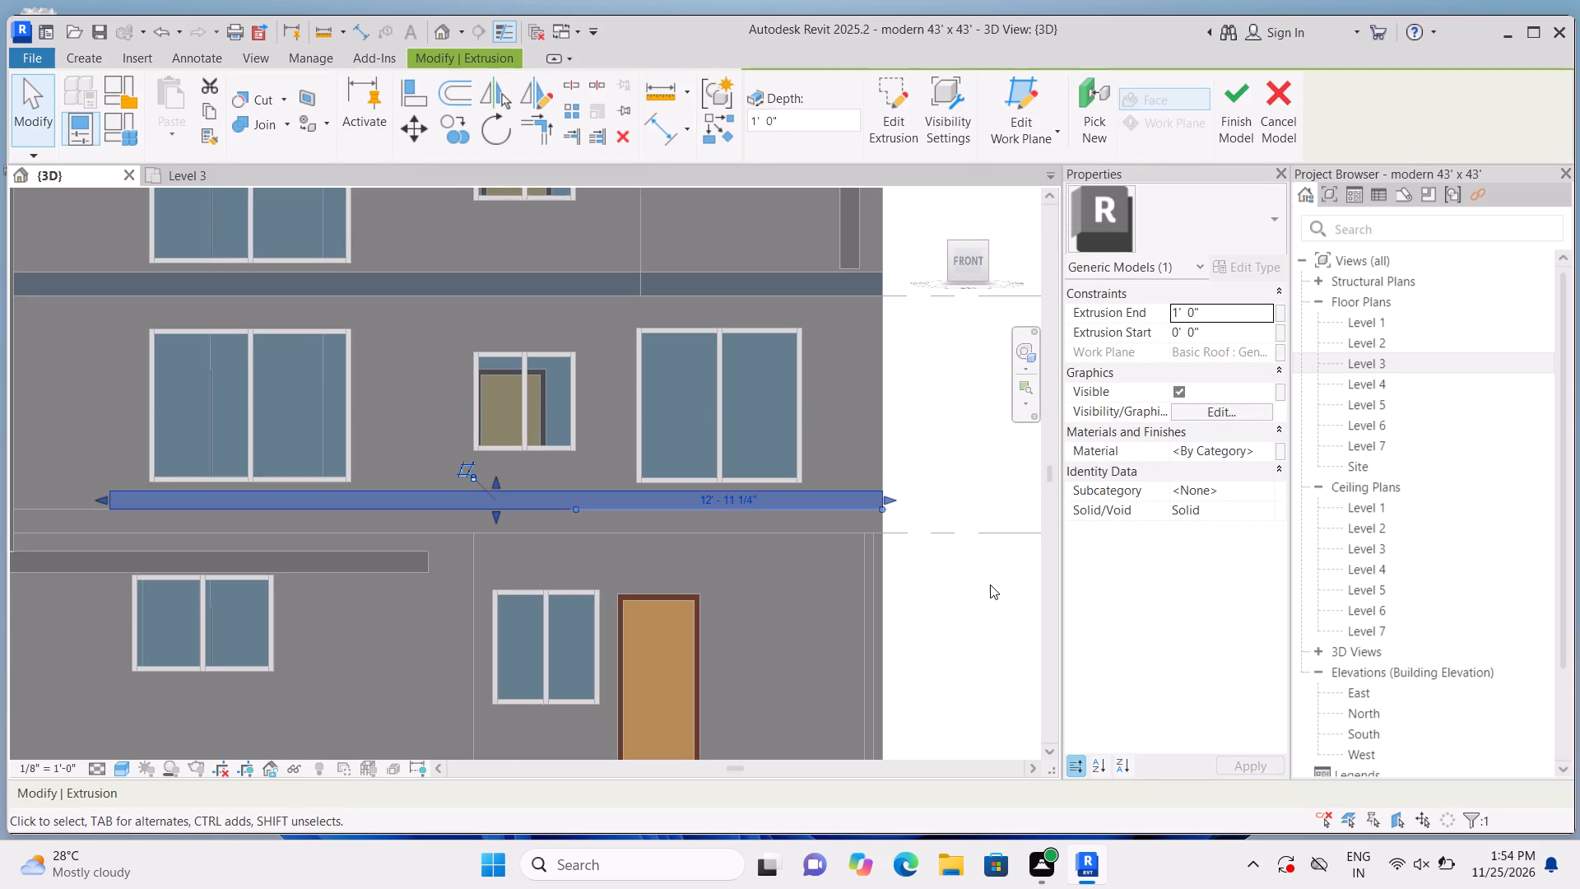
click(992, 585)
Stretch the new band's front face outward from the facade to an extrusion depth of about 2'-6".
scroll(993, 582, down, 2)
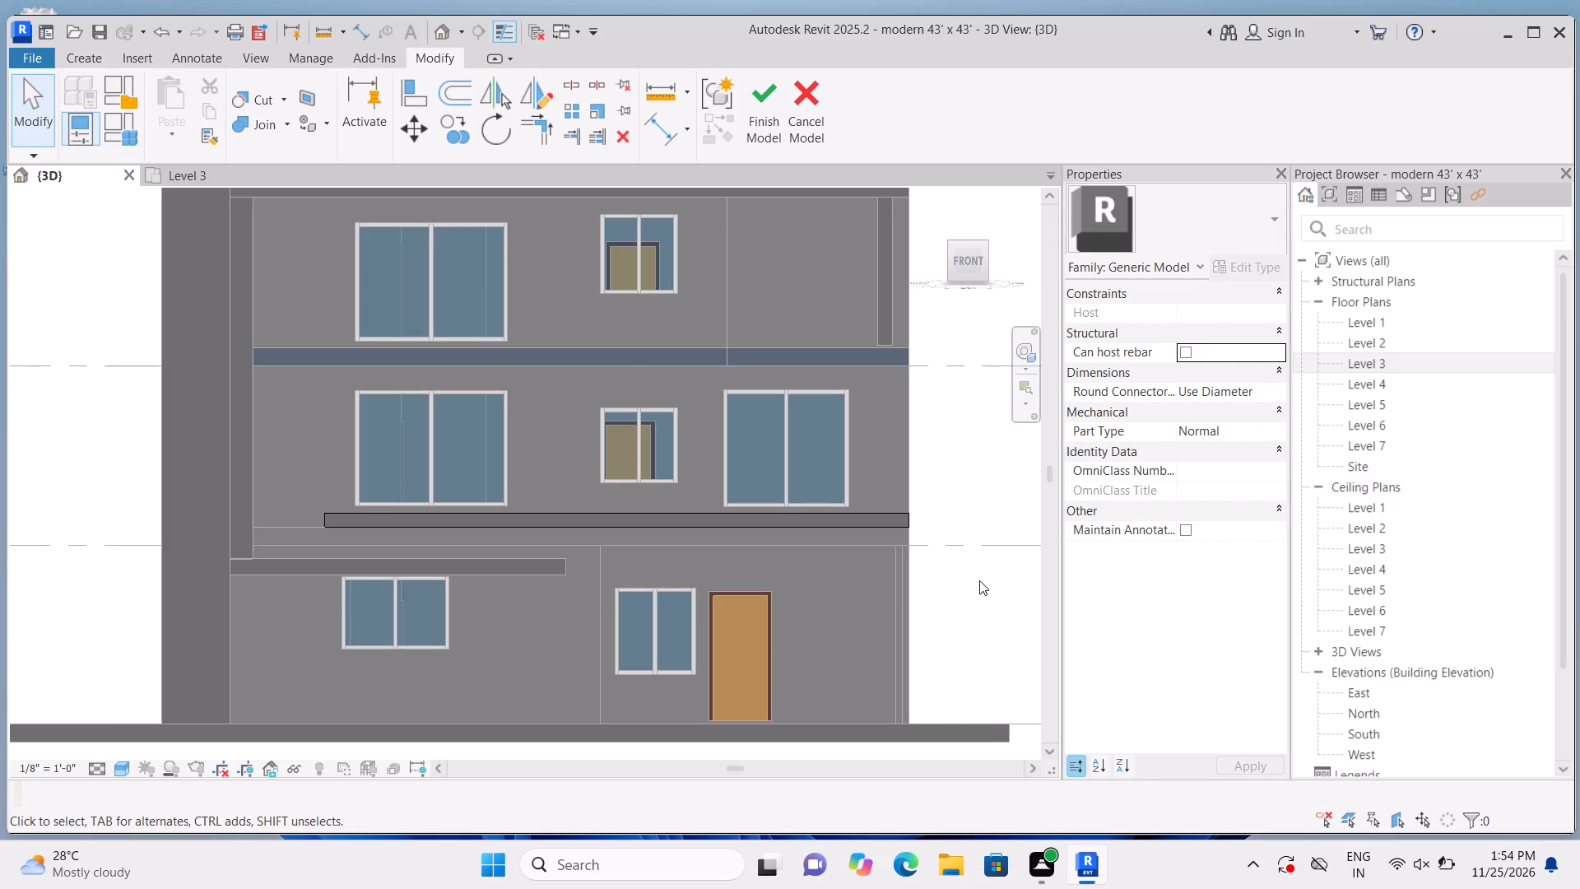
click(904, 512)
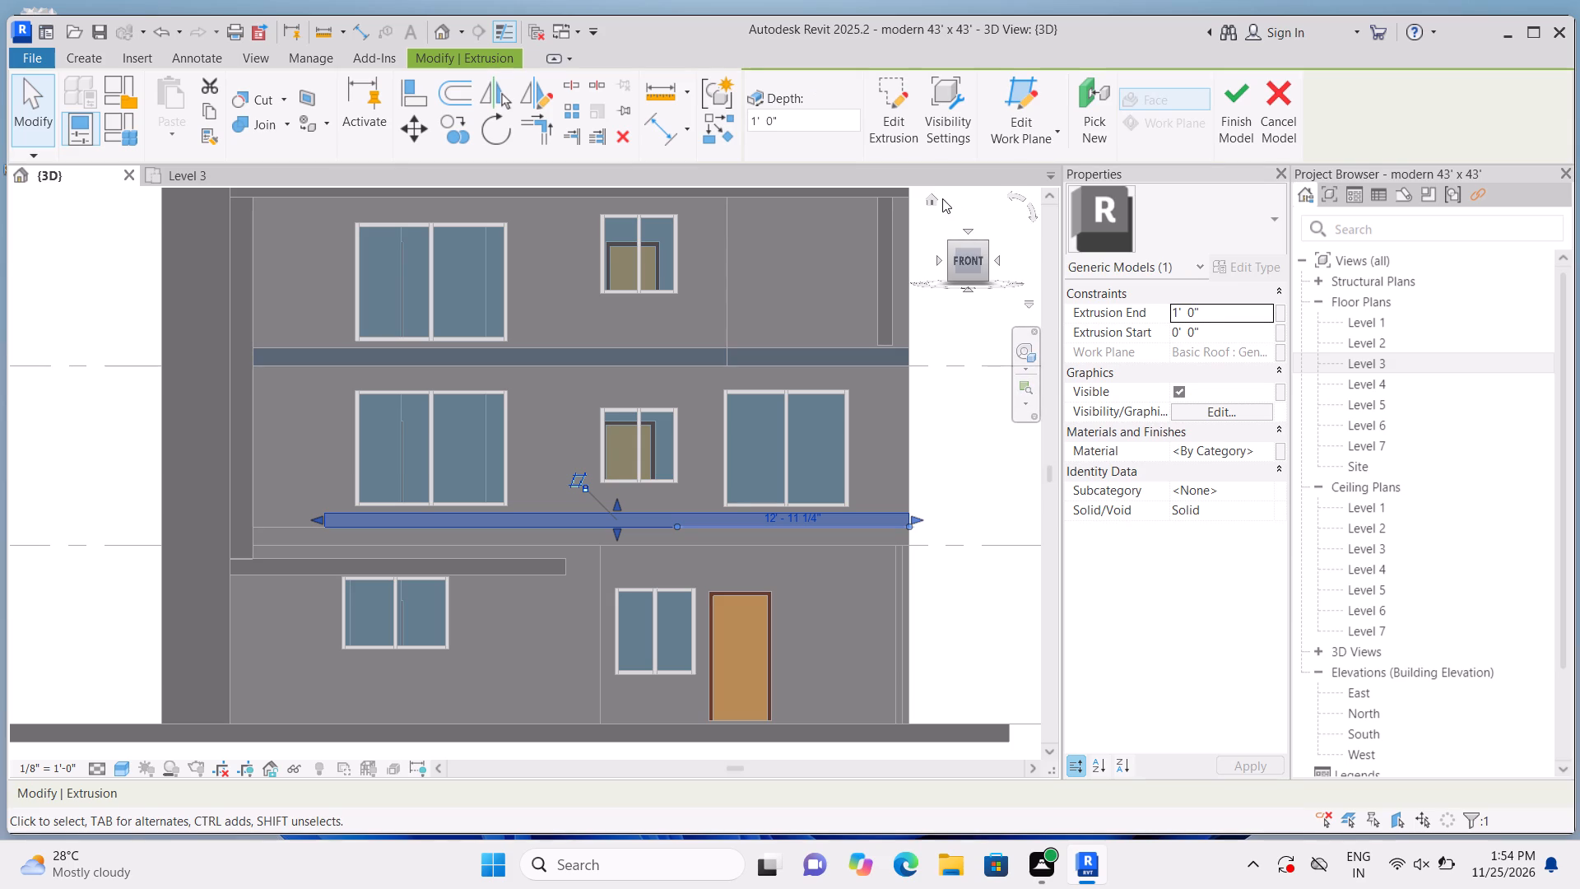
click(930, 197)
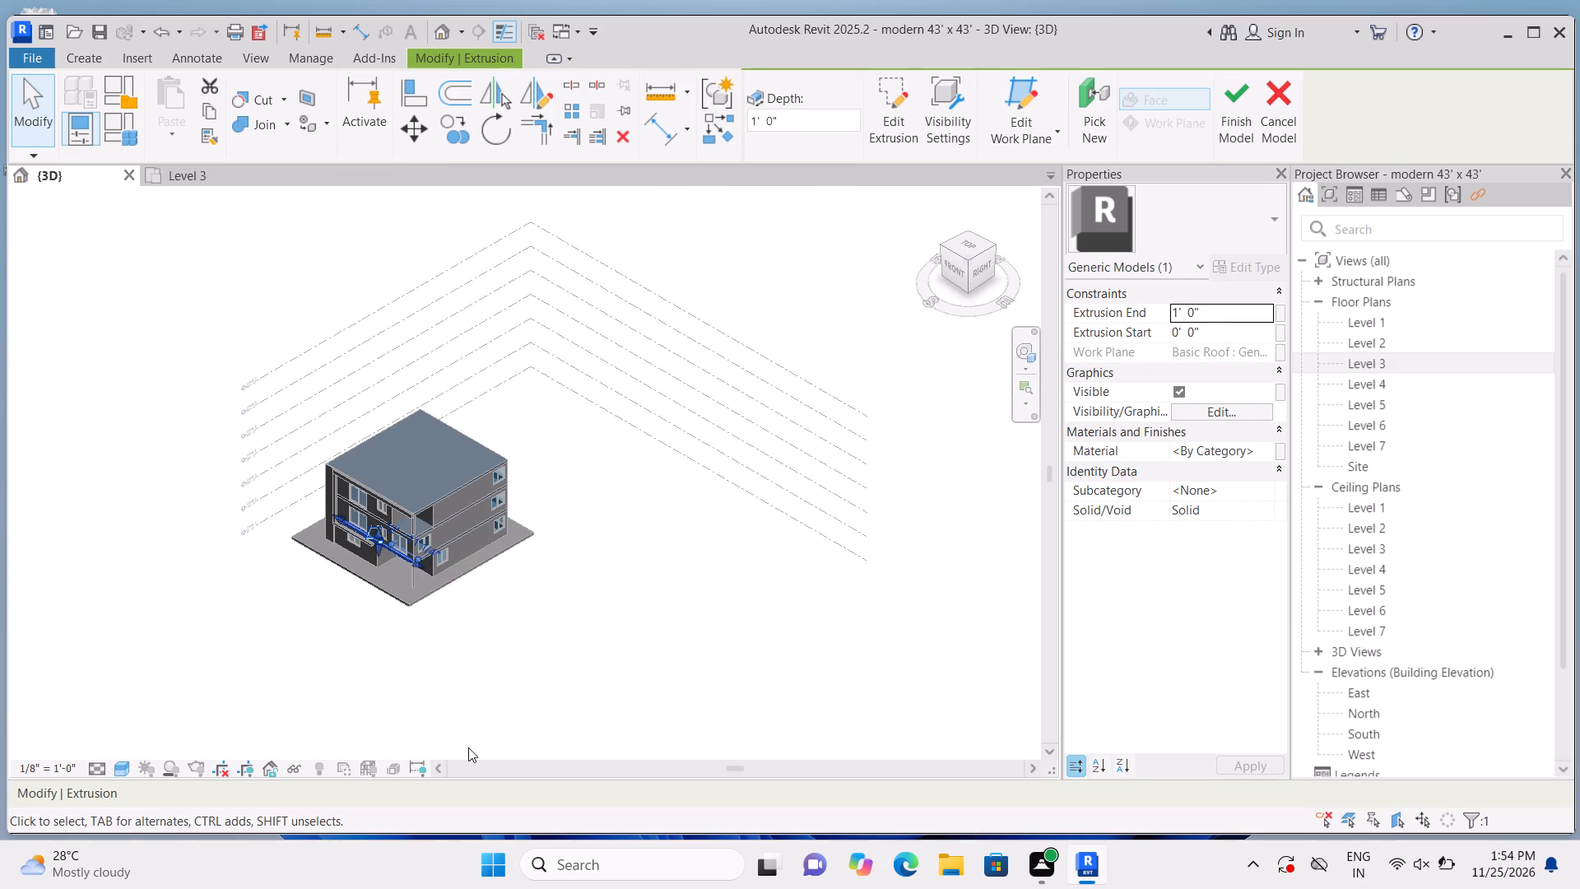
shift+middle_drag(397, 705, 410, 590)
shift+middle_drag(330, 701, 366, 693)
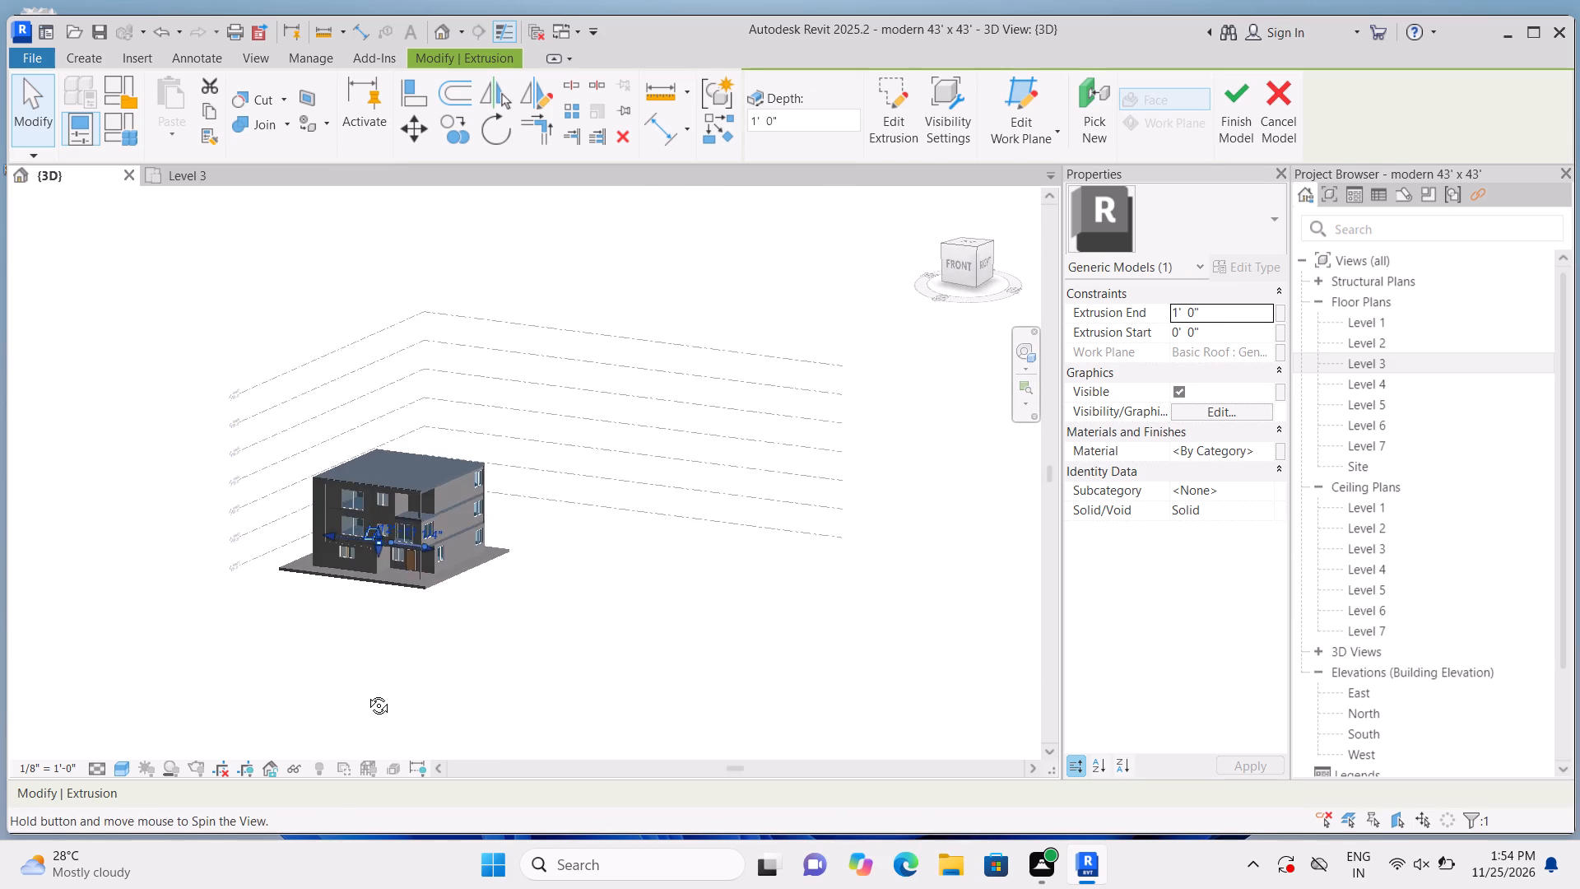
shift+middle_drag(366, 693, 289, 686)
scroll(298, 619, up, 6)
middle_drag(384, 598, 513, 720)
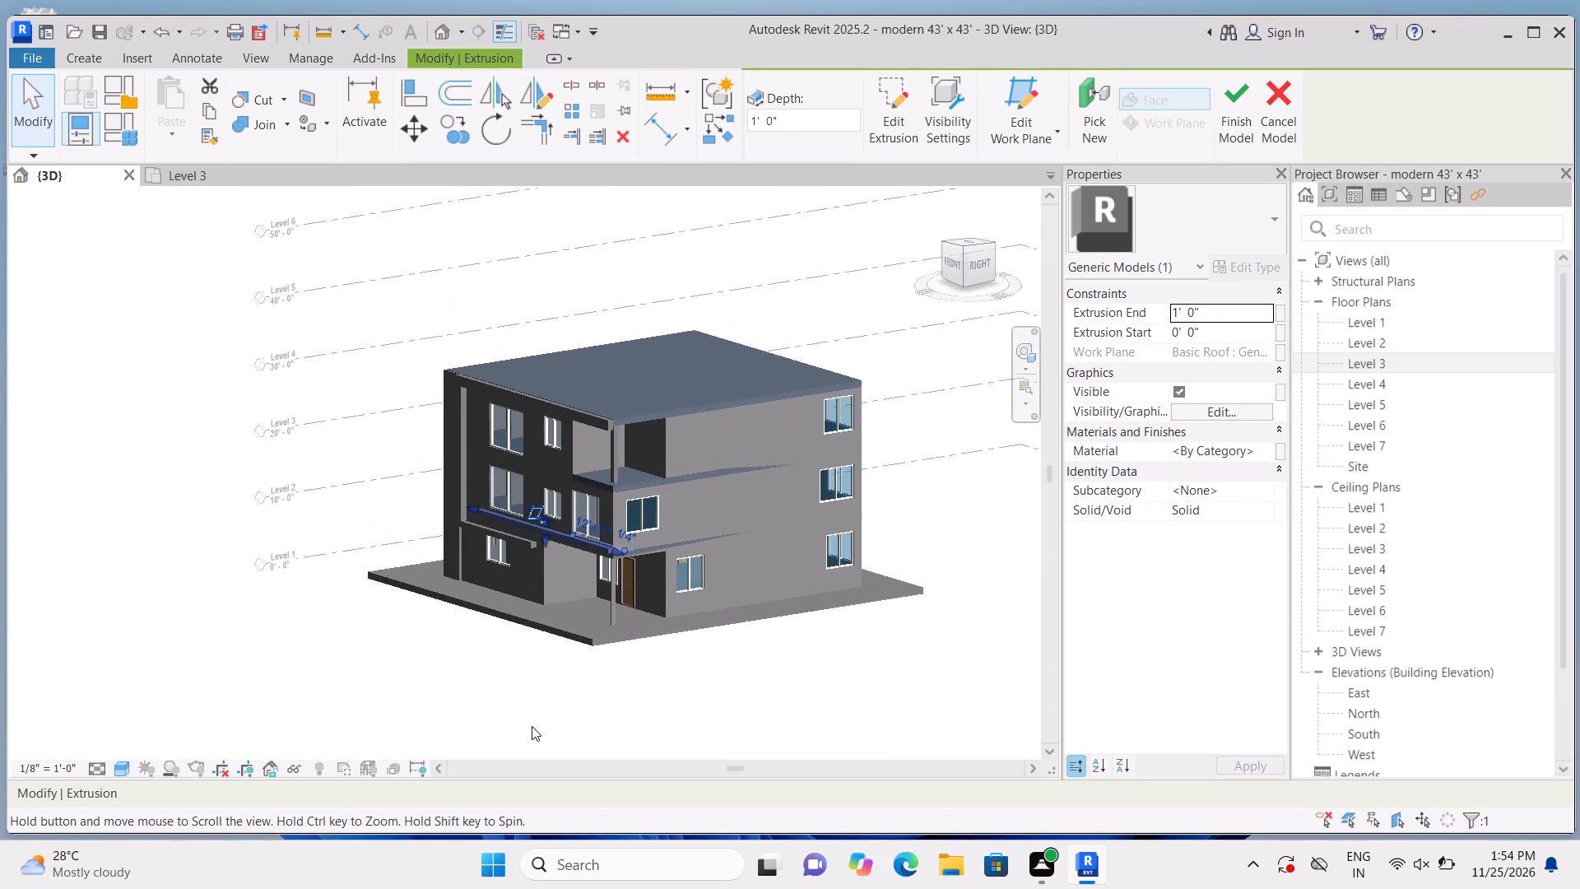
scroll(532, 726, up, 1)
scroll(465, 600, up, 8)
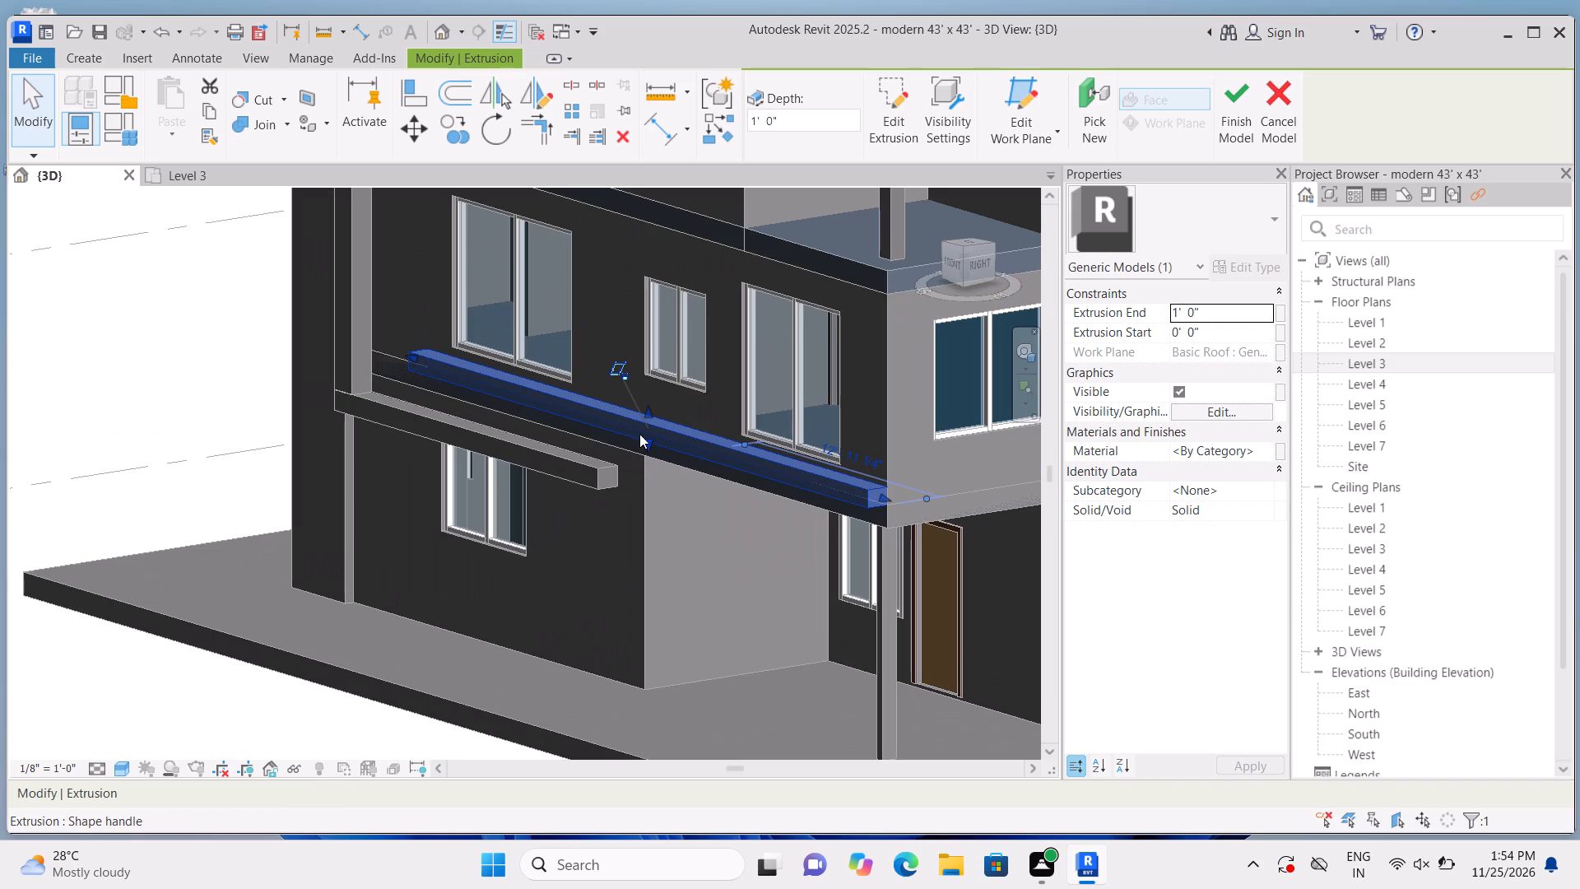
click(256, 706)
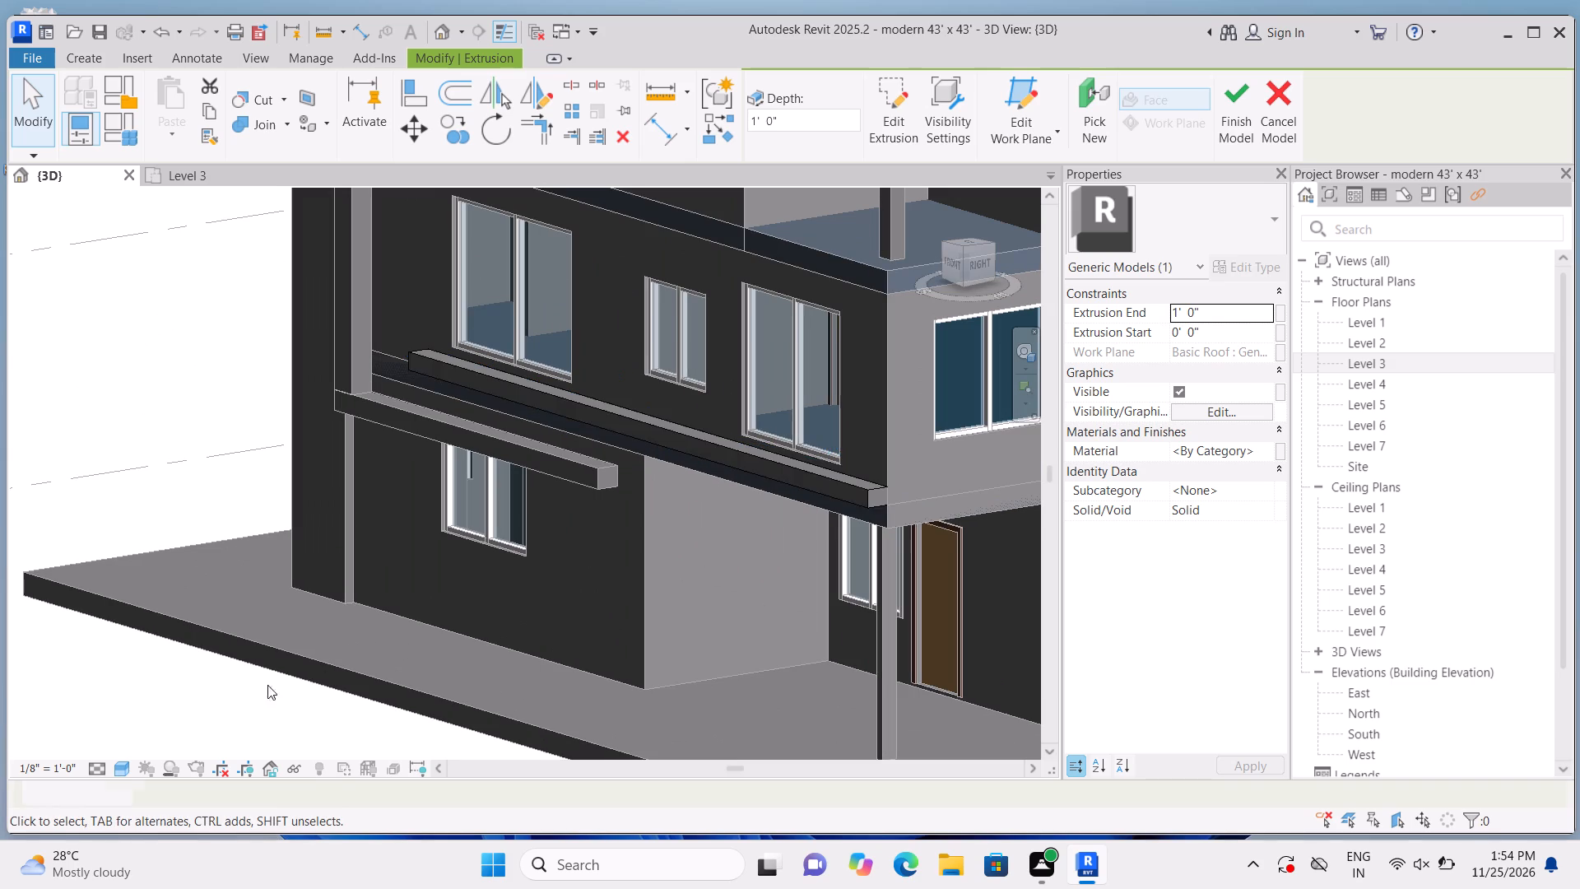
click(639, 403)
drag(629, 427, 611, 435)
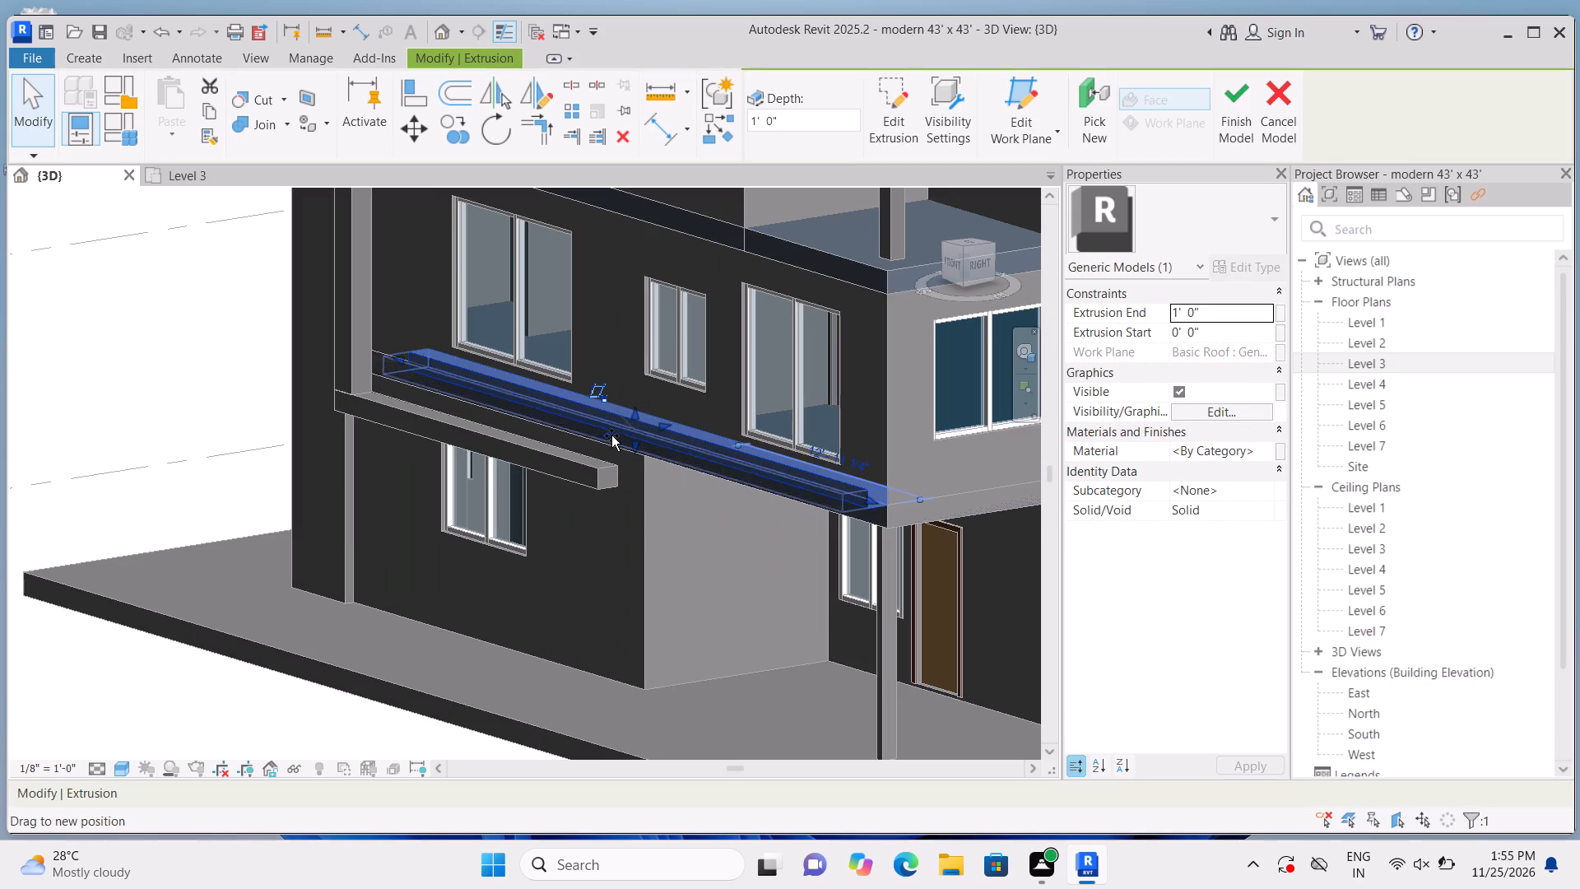
drag(611, 435, 610, 437)
click(610, 437)
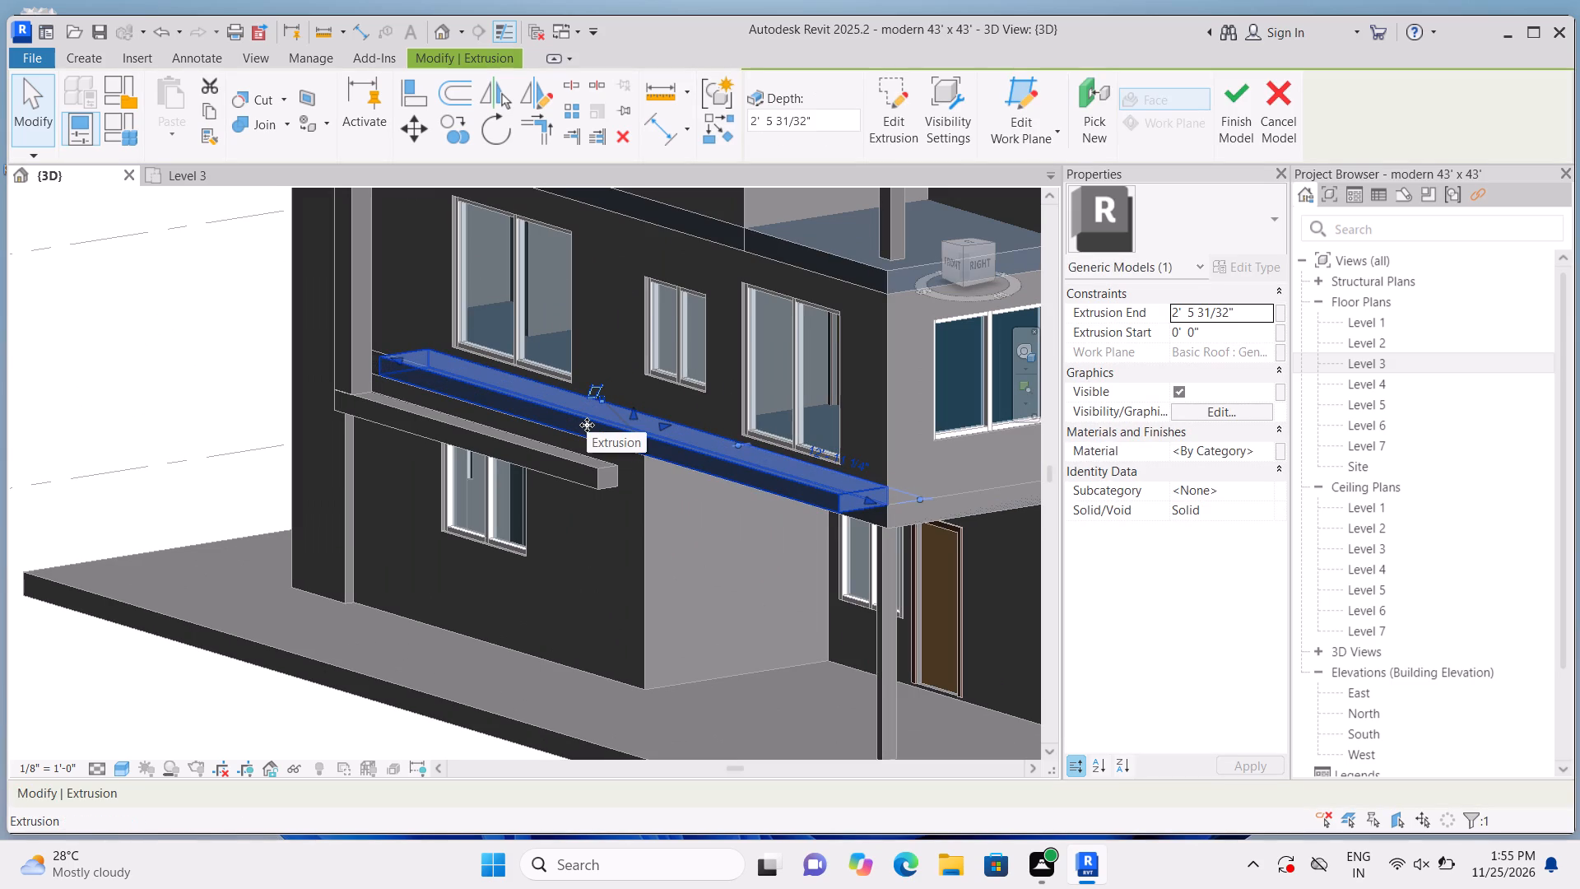
Stretch the new band's front face further out and adjust it back slightly to a depth of about 4'-4".
scroll(551, 420, up, 2)
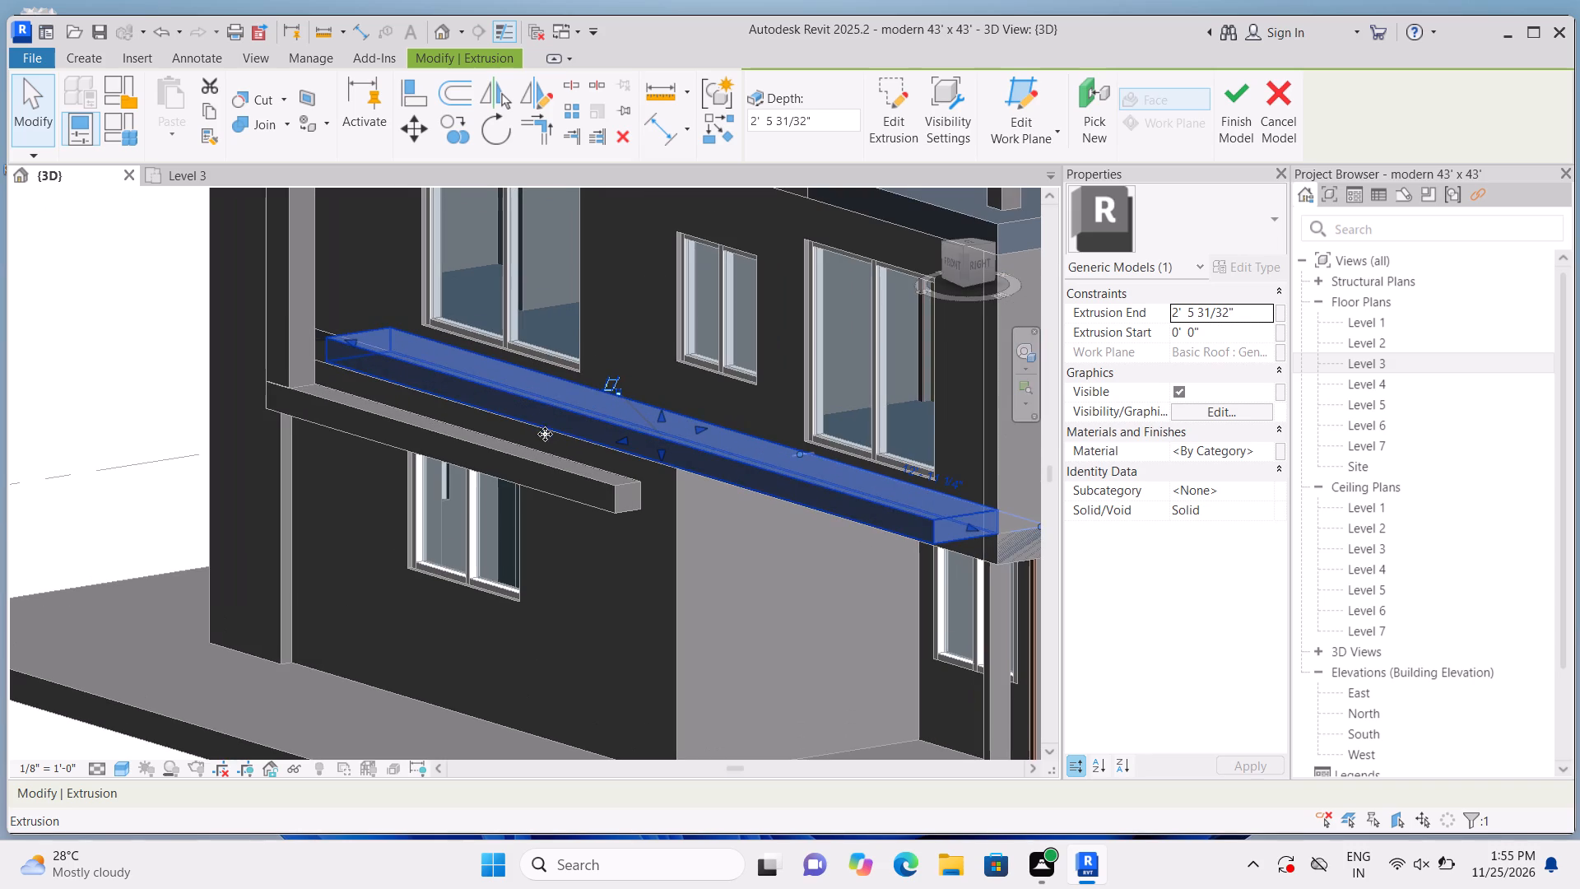
drag(620, 437, 579, 447)
scroll(609, 430, down, 3)
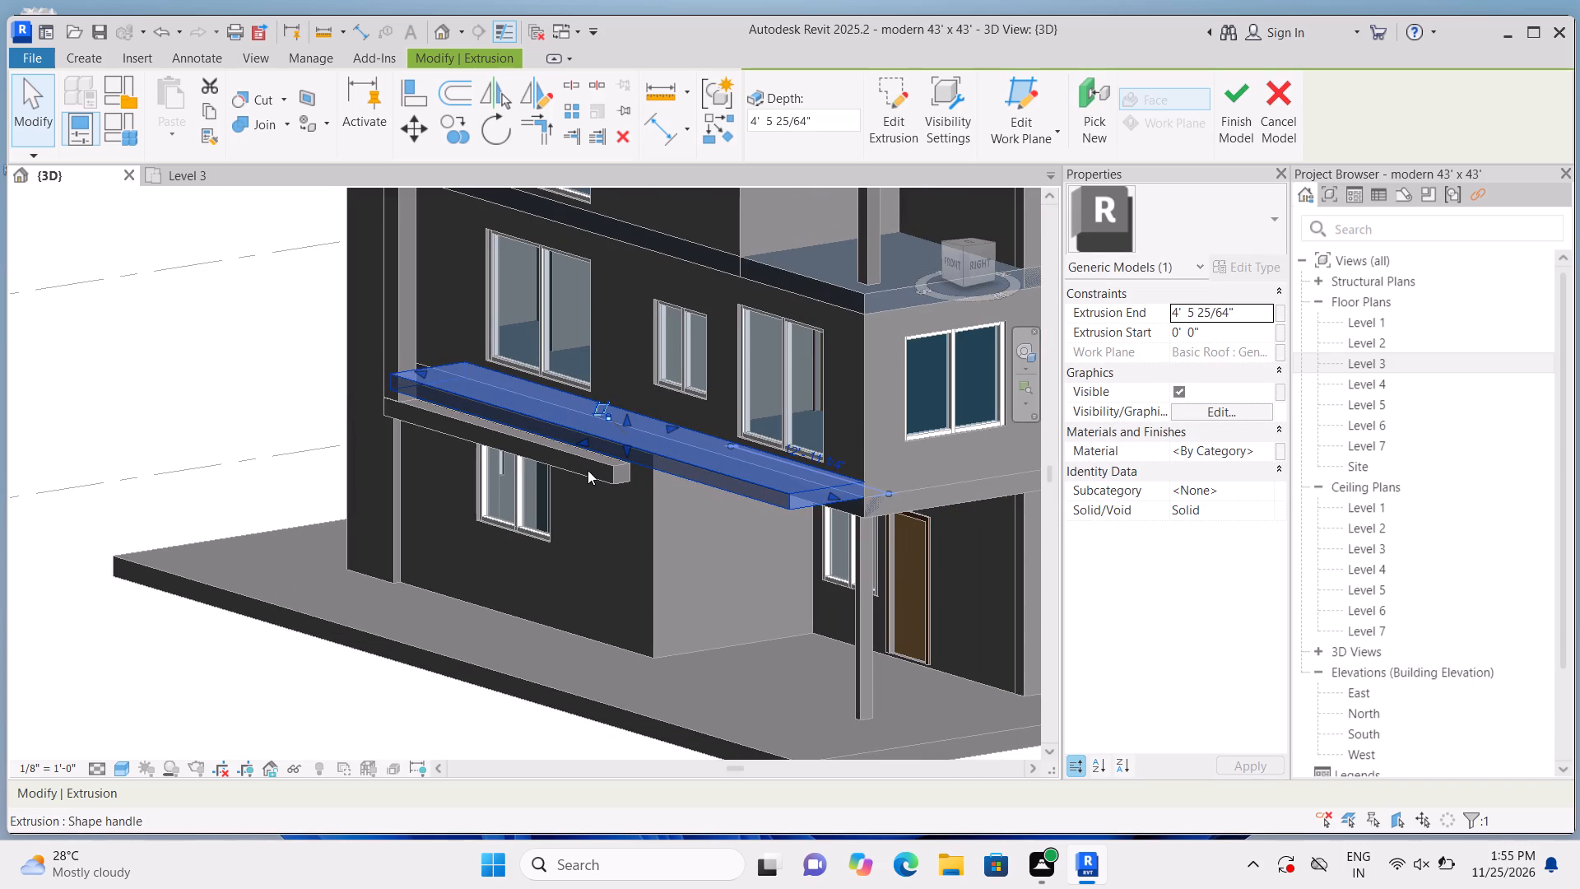
scroll(490, 388, up, 1)
scroll(610, 424, up, 1)
drag(590, 450, 604, 436)
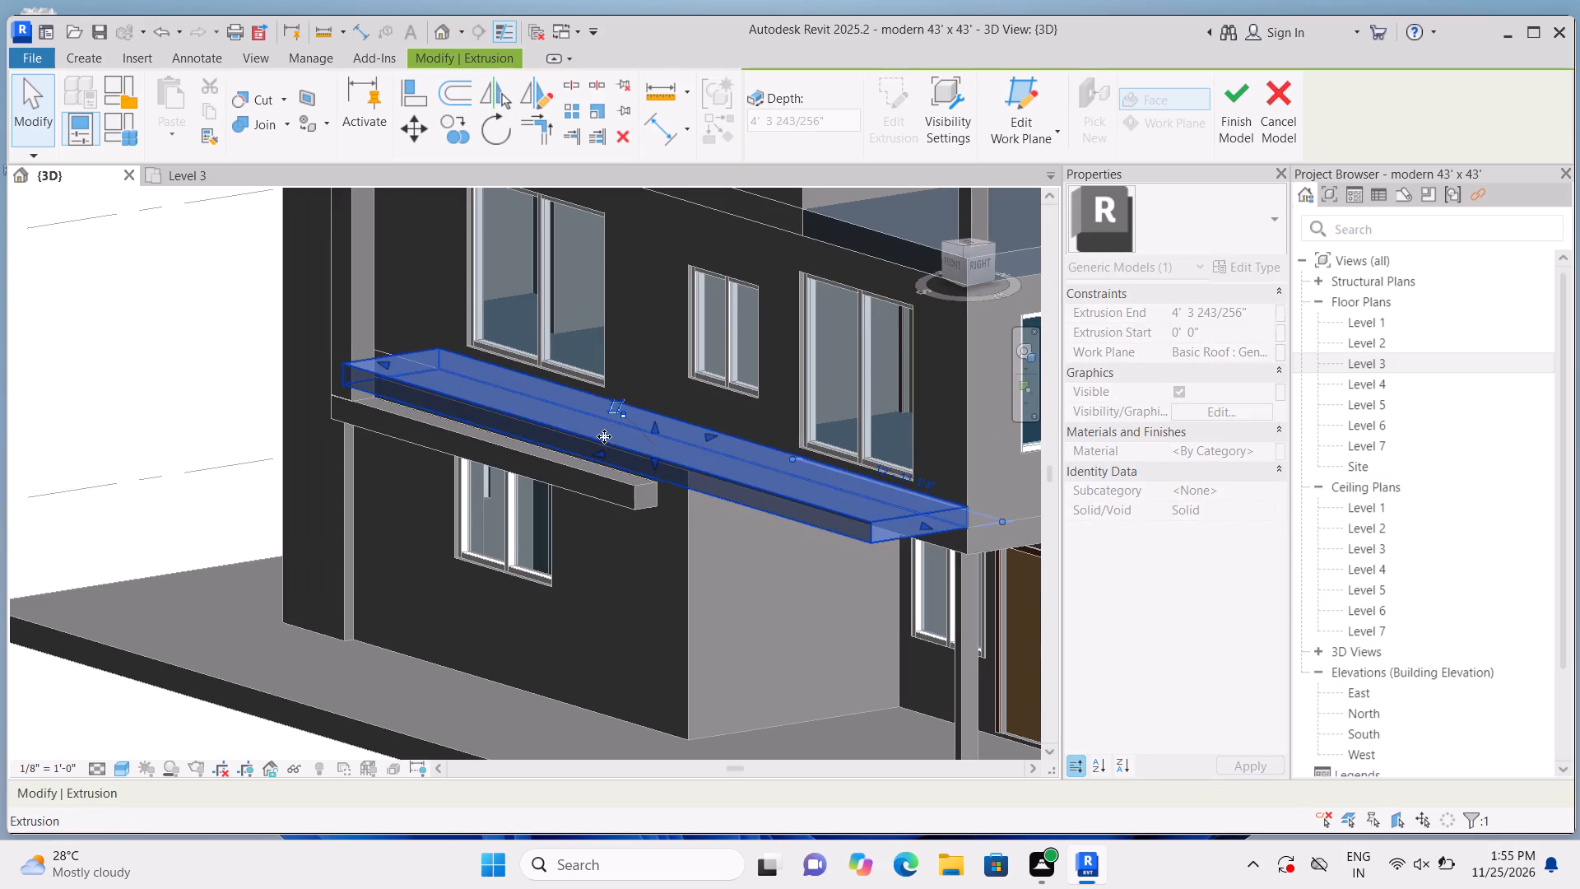
click(37, 348)
scroll(159, 398, down, 2)
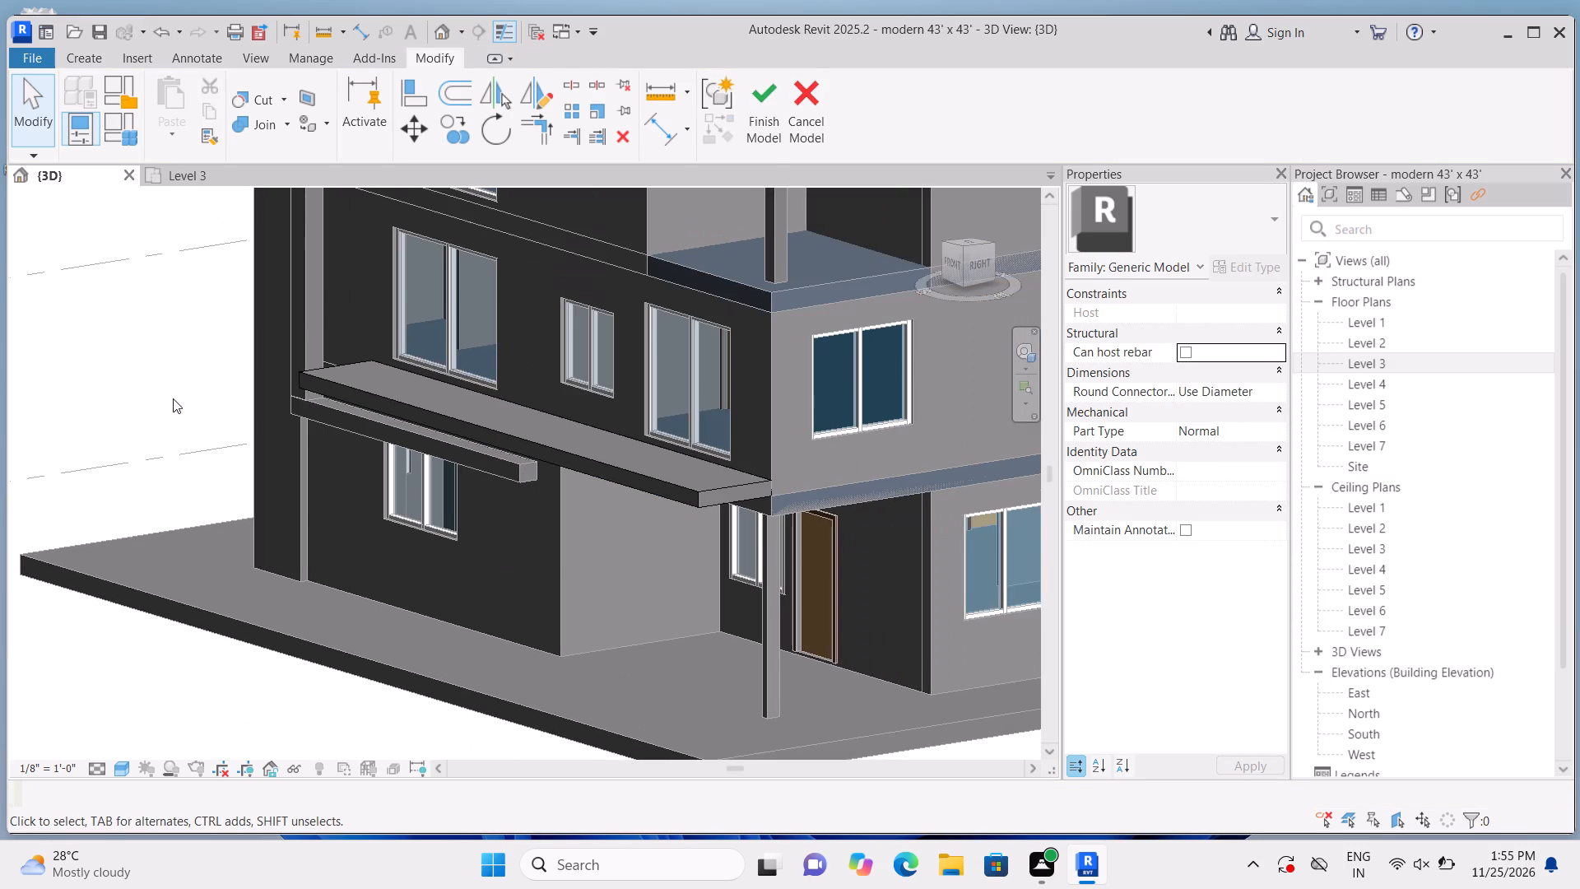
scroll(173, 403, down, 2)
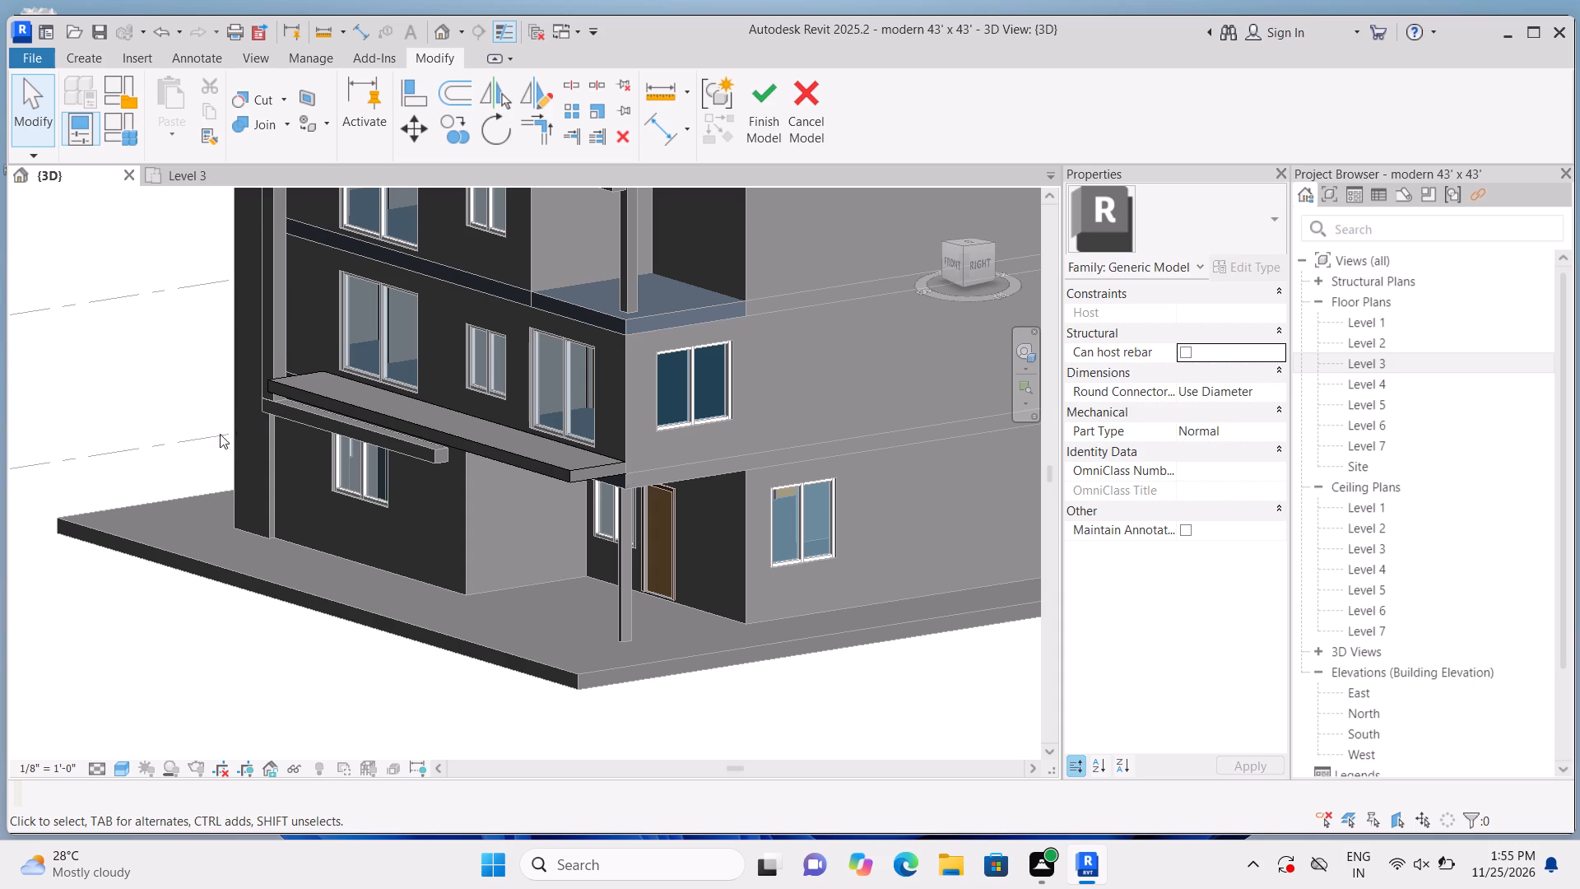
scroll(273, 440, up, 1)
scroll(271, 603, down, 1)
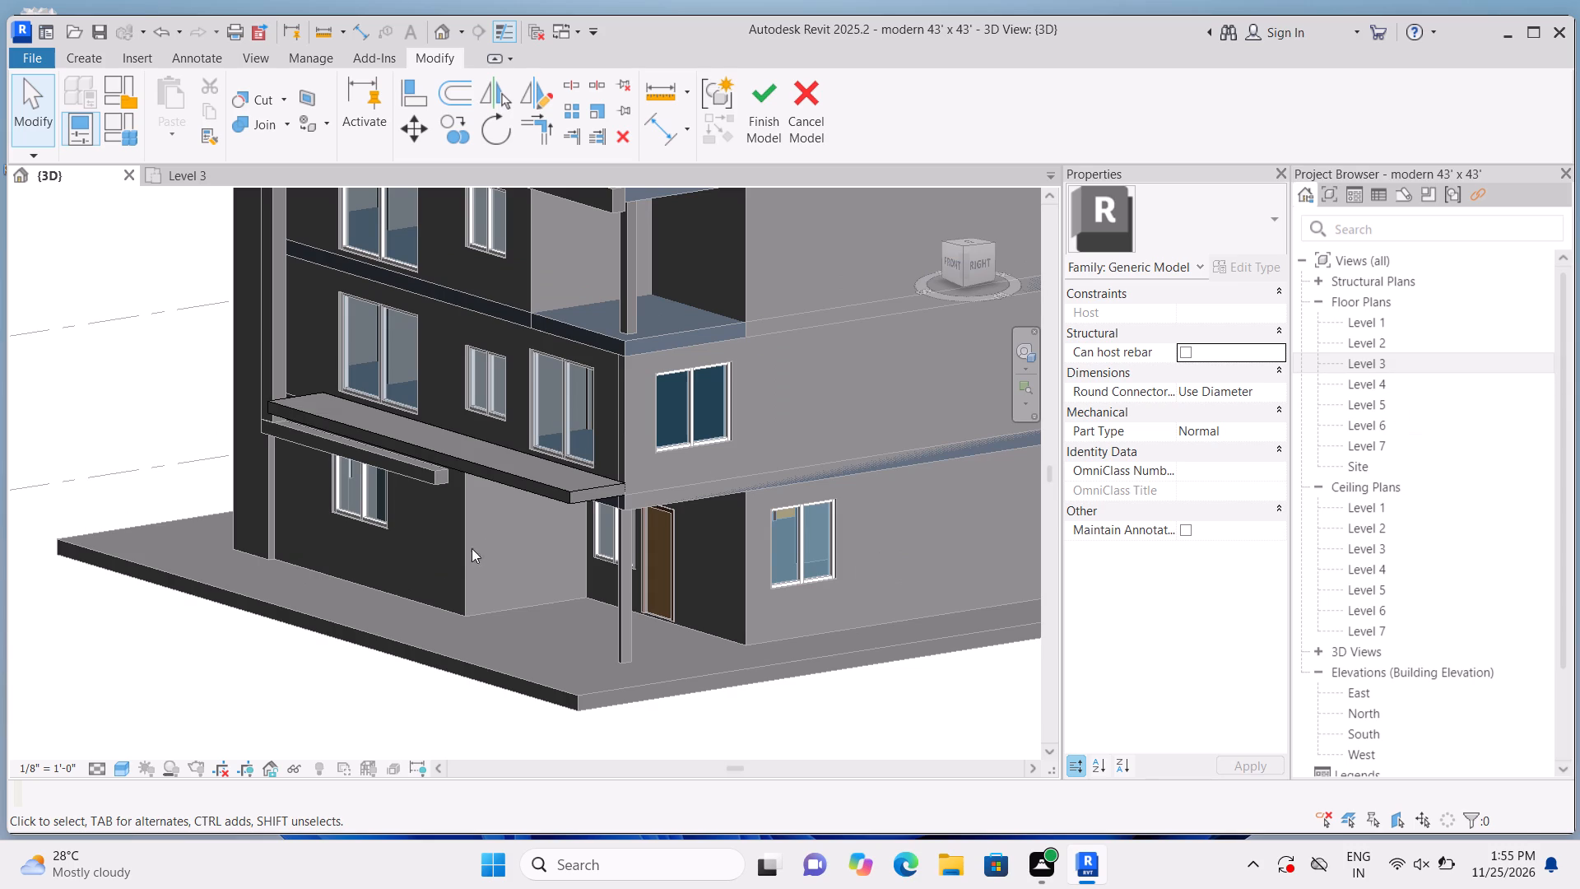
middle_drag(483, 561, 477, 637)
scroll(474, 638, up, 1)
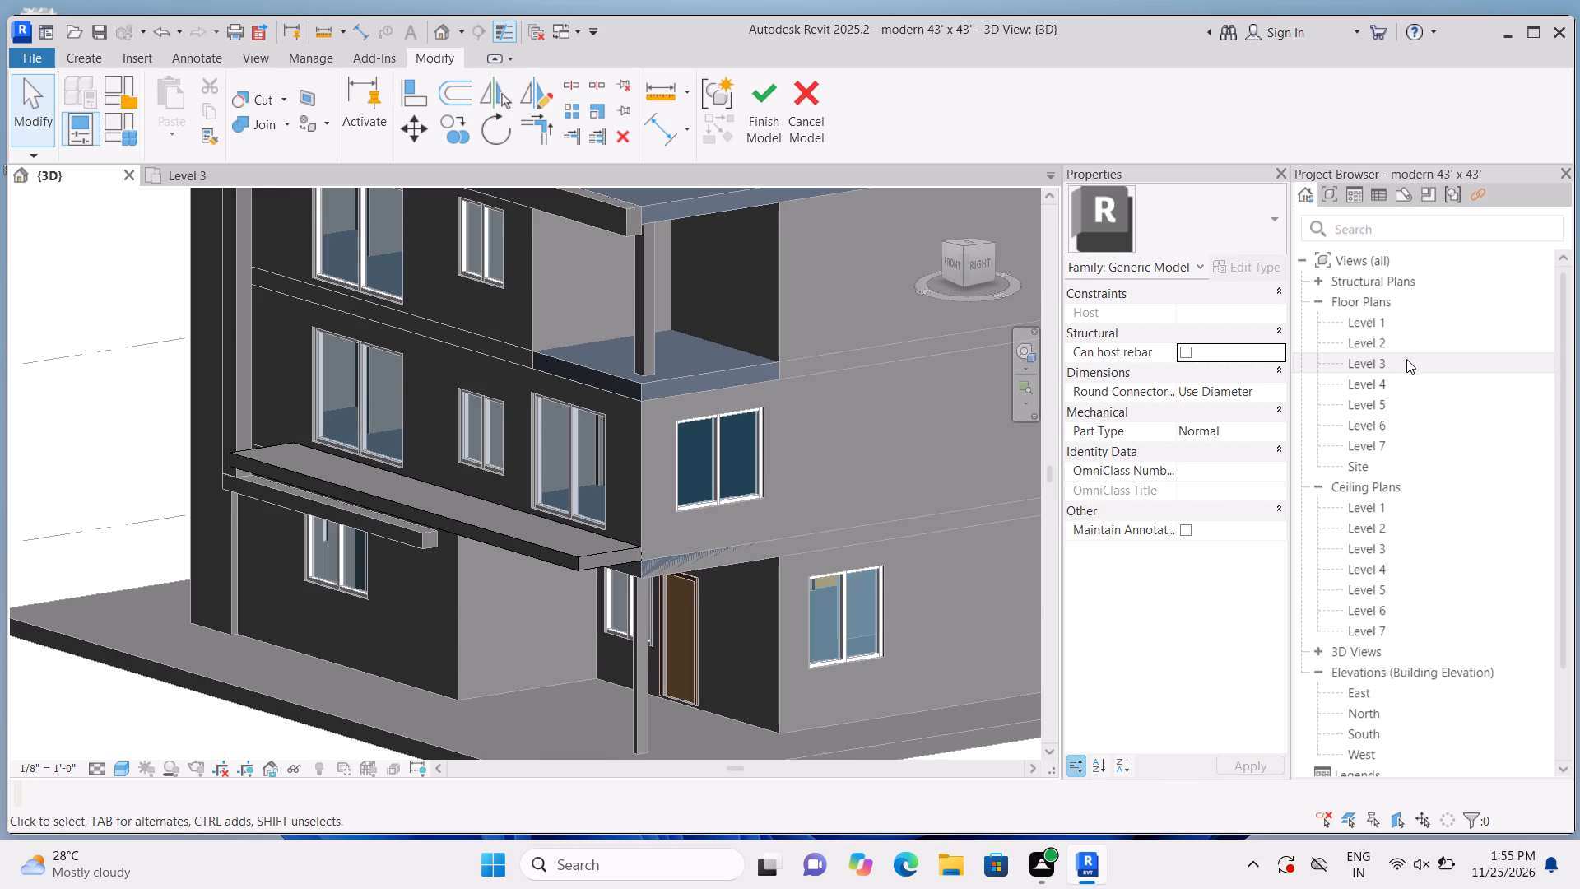
In the Level 2 floor plan, extrude a narrow rectangle about 32'-7 1/2" long by 1'-0" from the projecting band's top face, along its front edge.
double_click(1402, 345)
scroll(760, 528, down, 2)
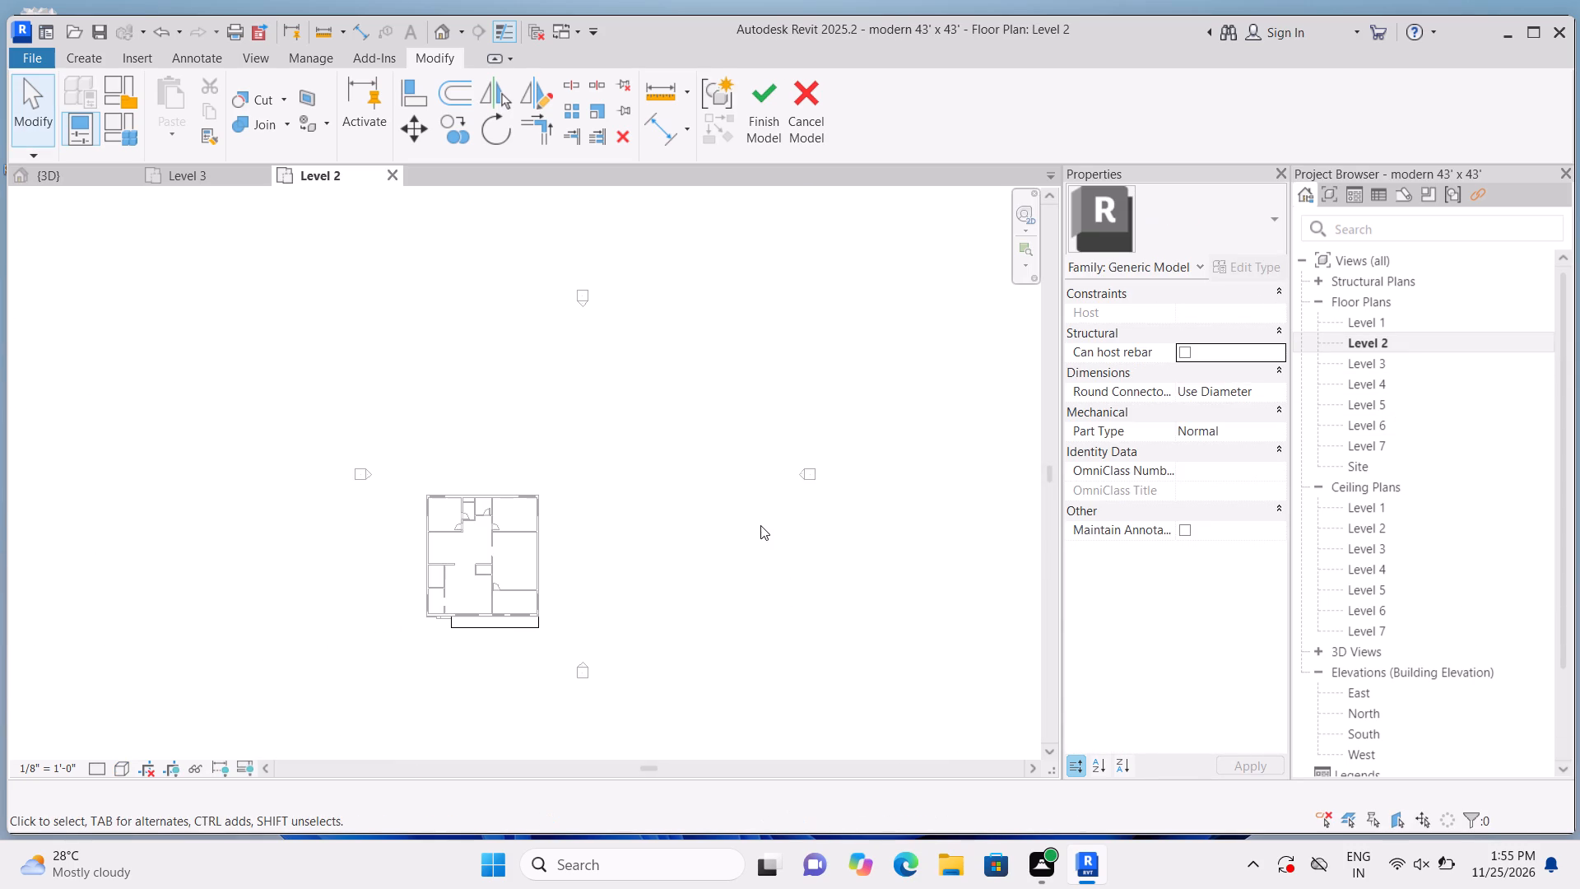
scroll(537, 616, up, 8)
middle_drag(444, 645, 279, 641)
scroll(308, 640, up, 1)
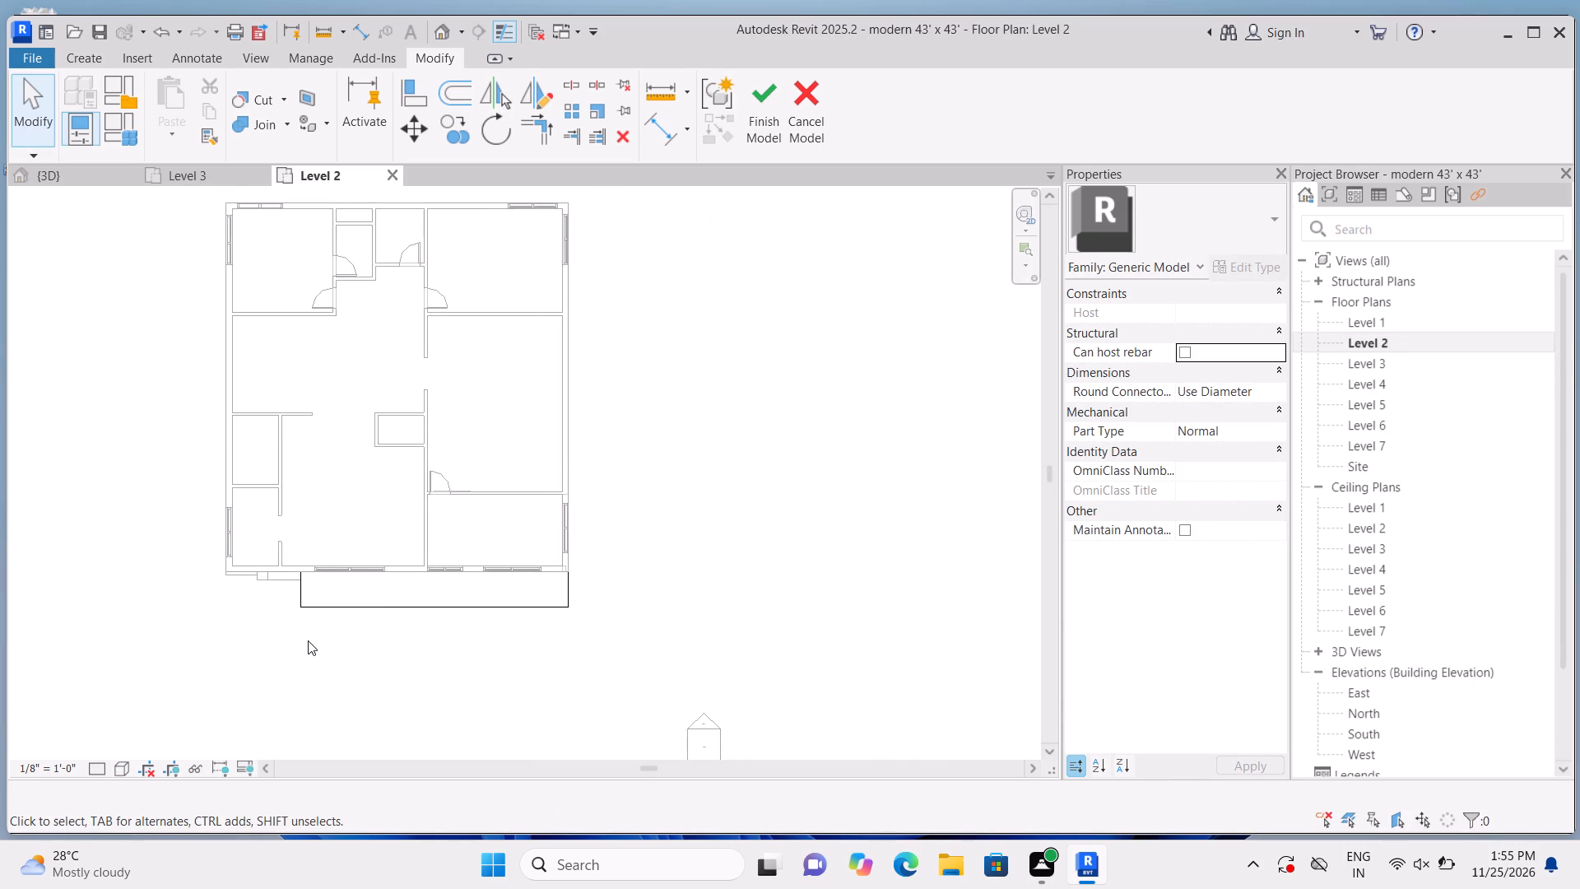
scroll(308, 640, up, 2)
scroll(330, 547, up, 2)
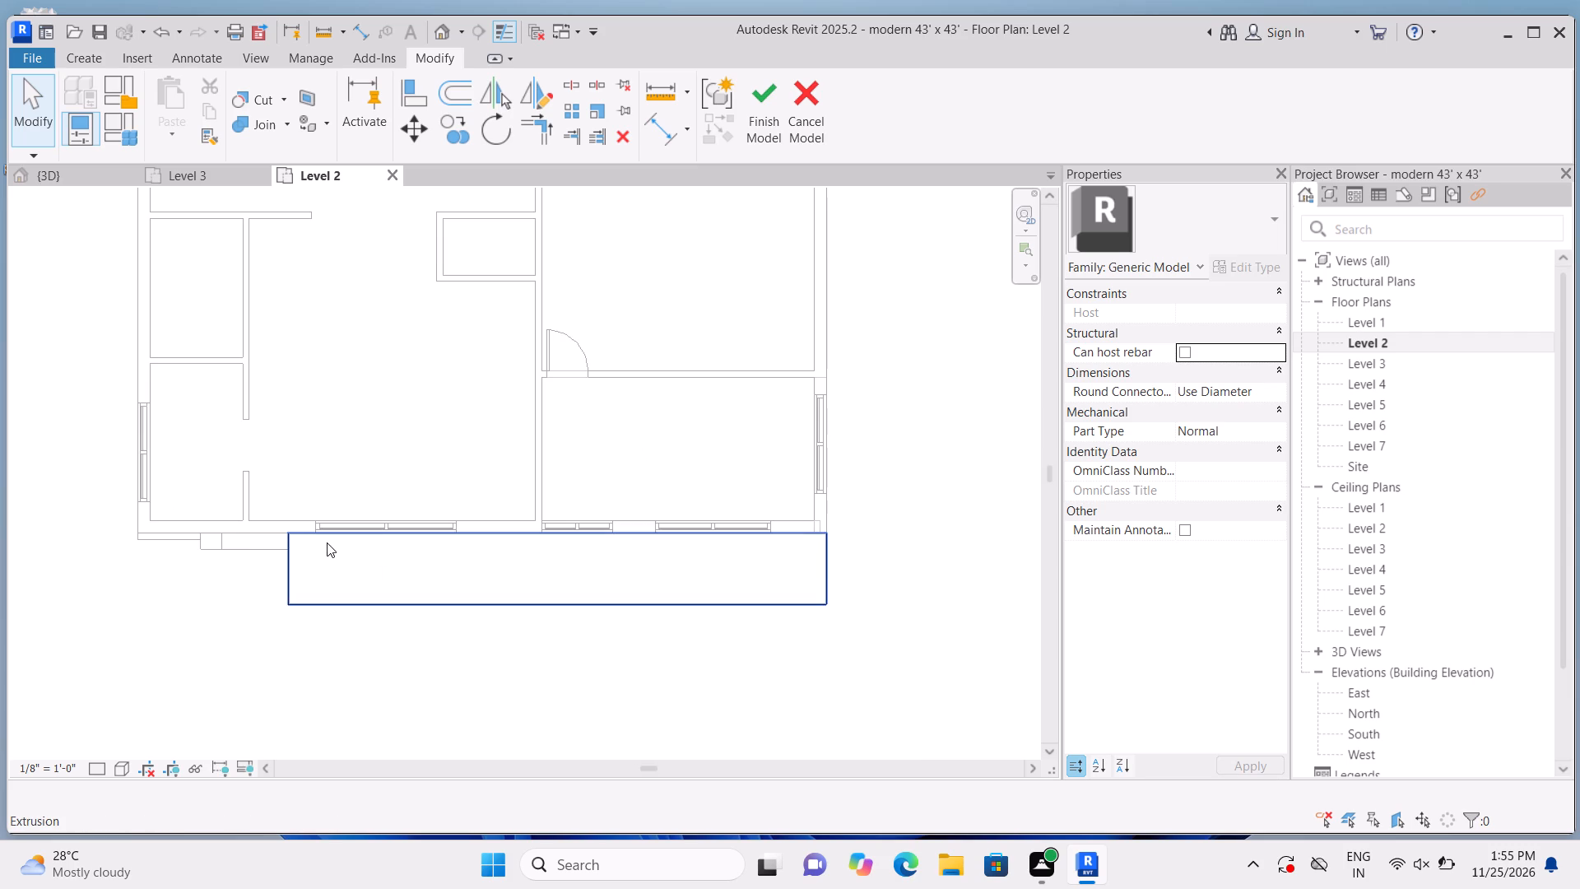
click(97, 55)
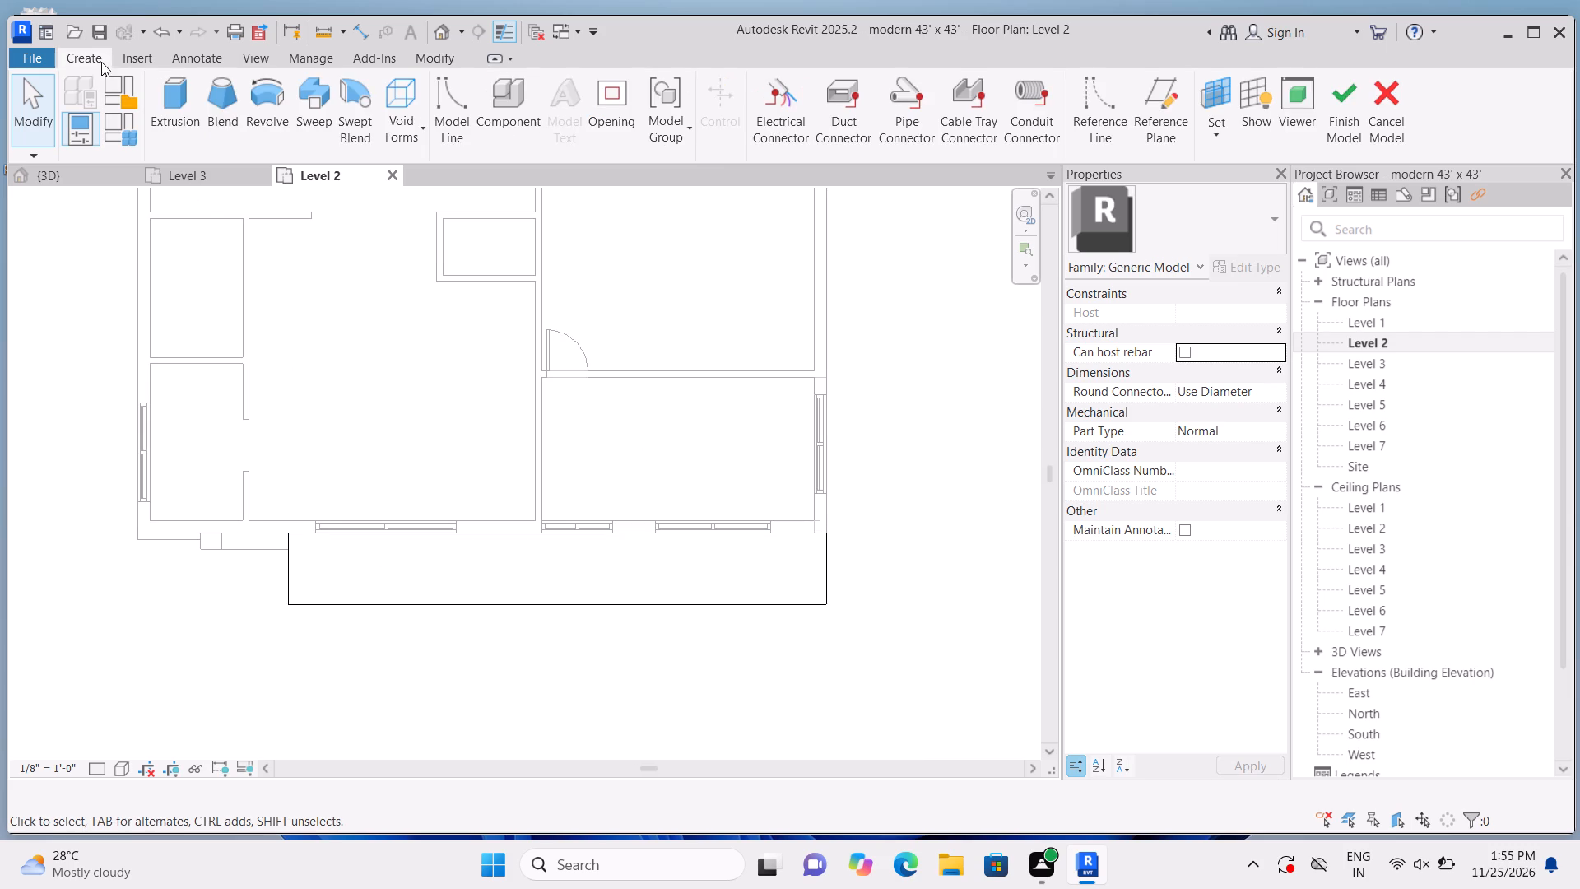
click(160, 119)
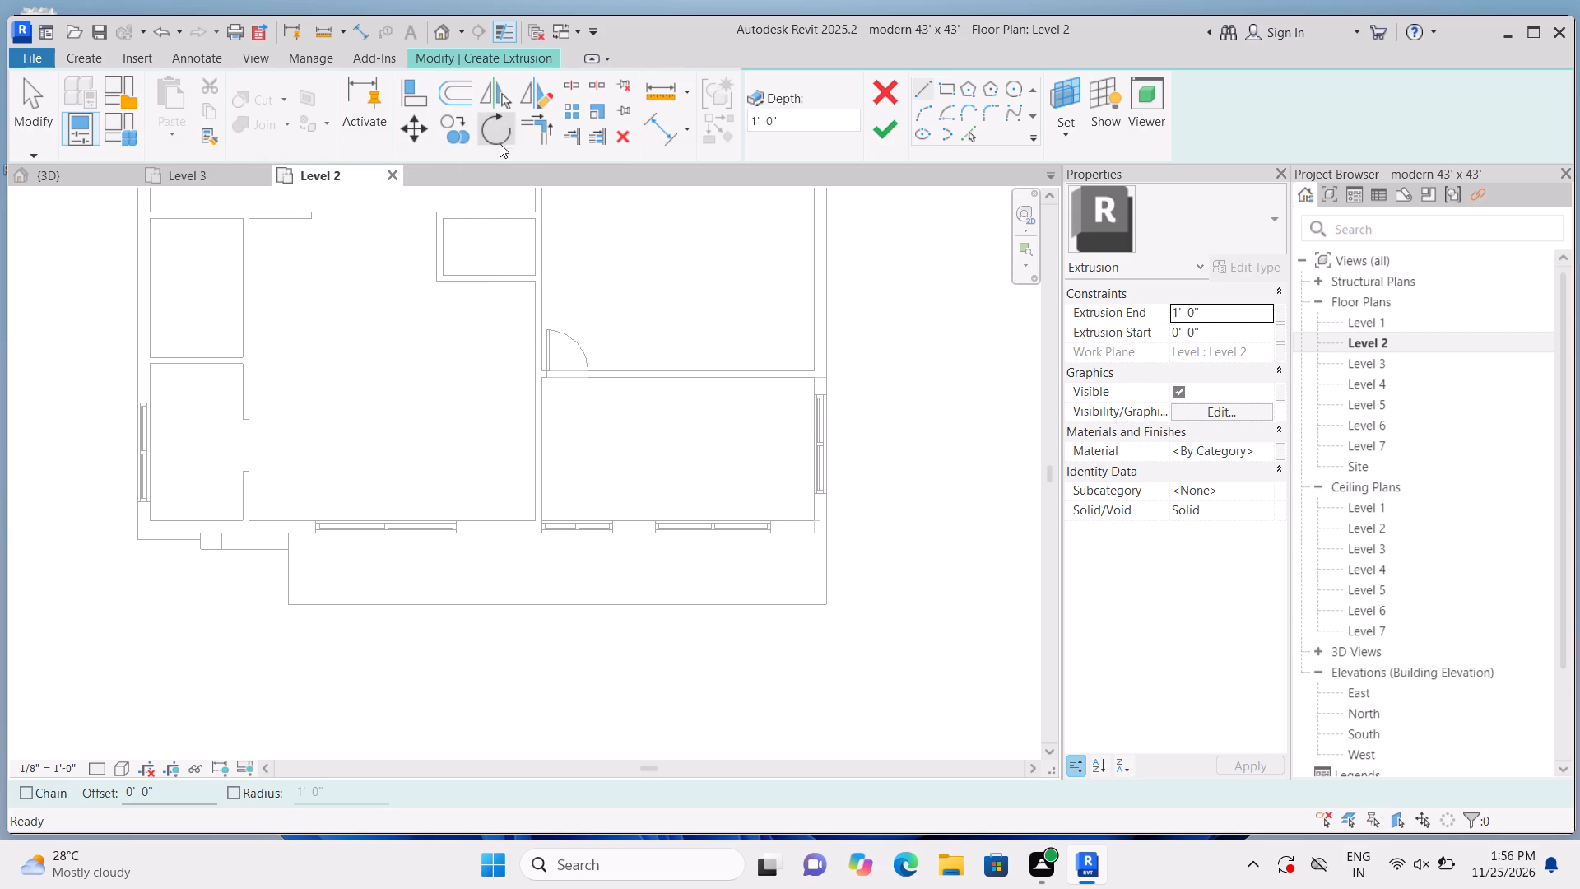
click(1067, 133)
click(1073, 196)
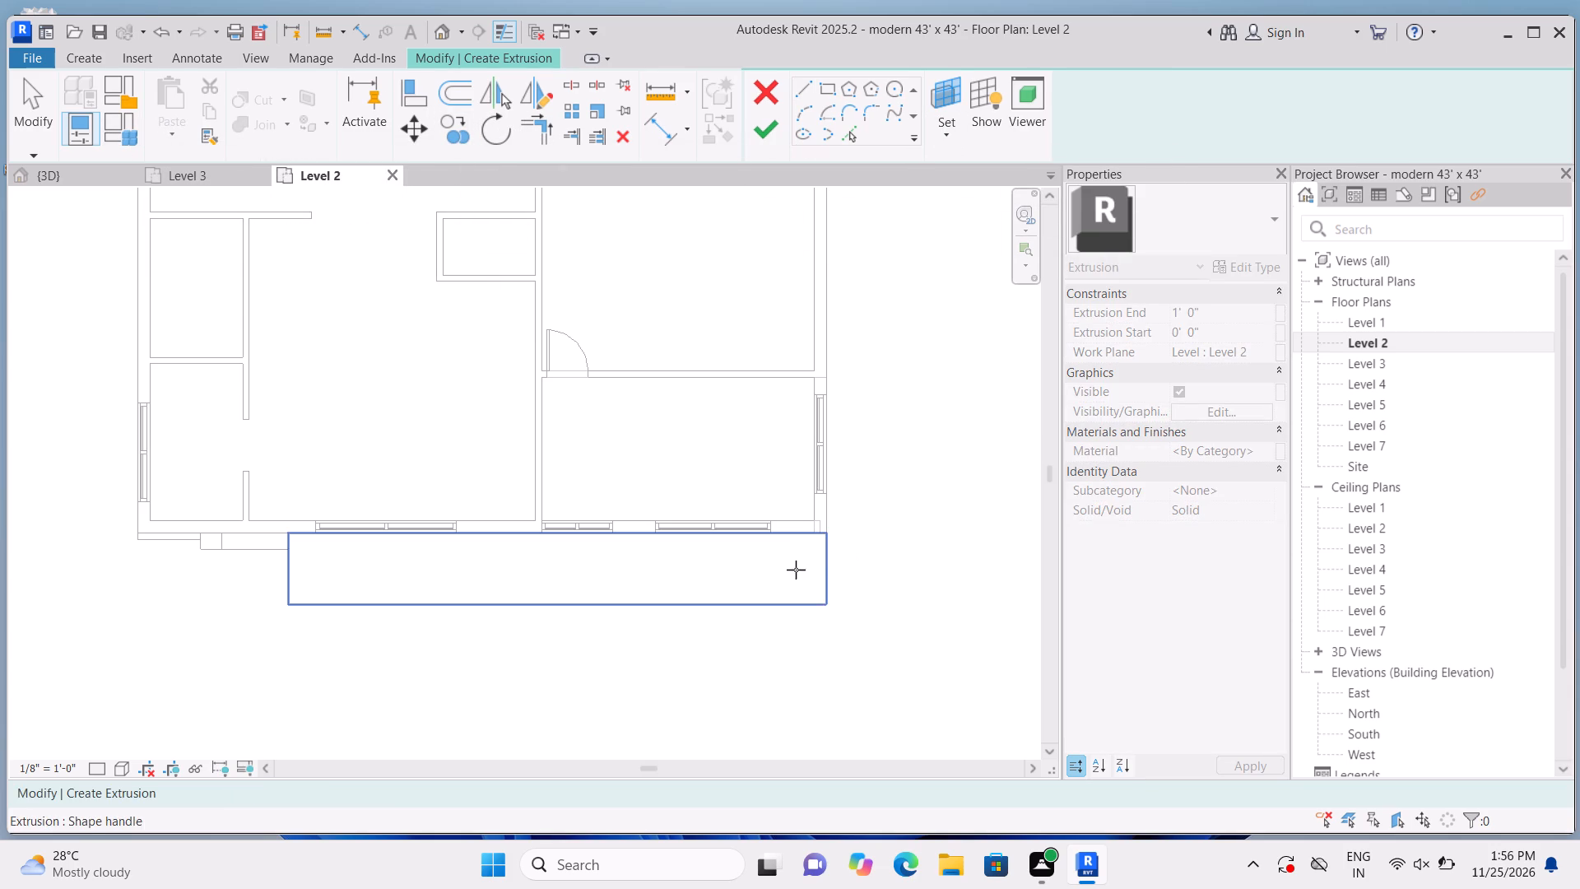
click(791, 570)
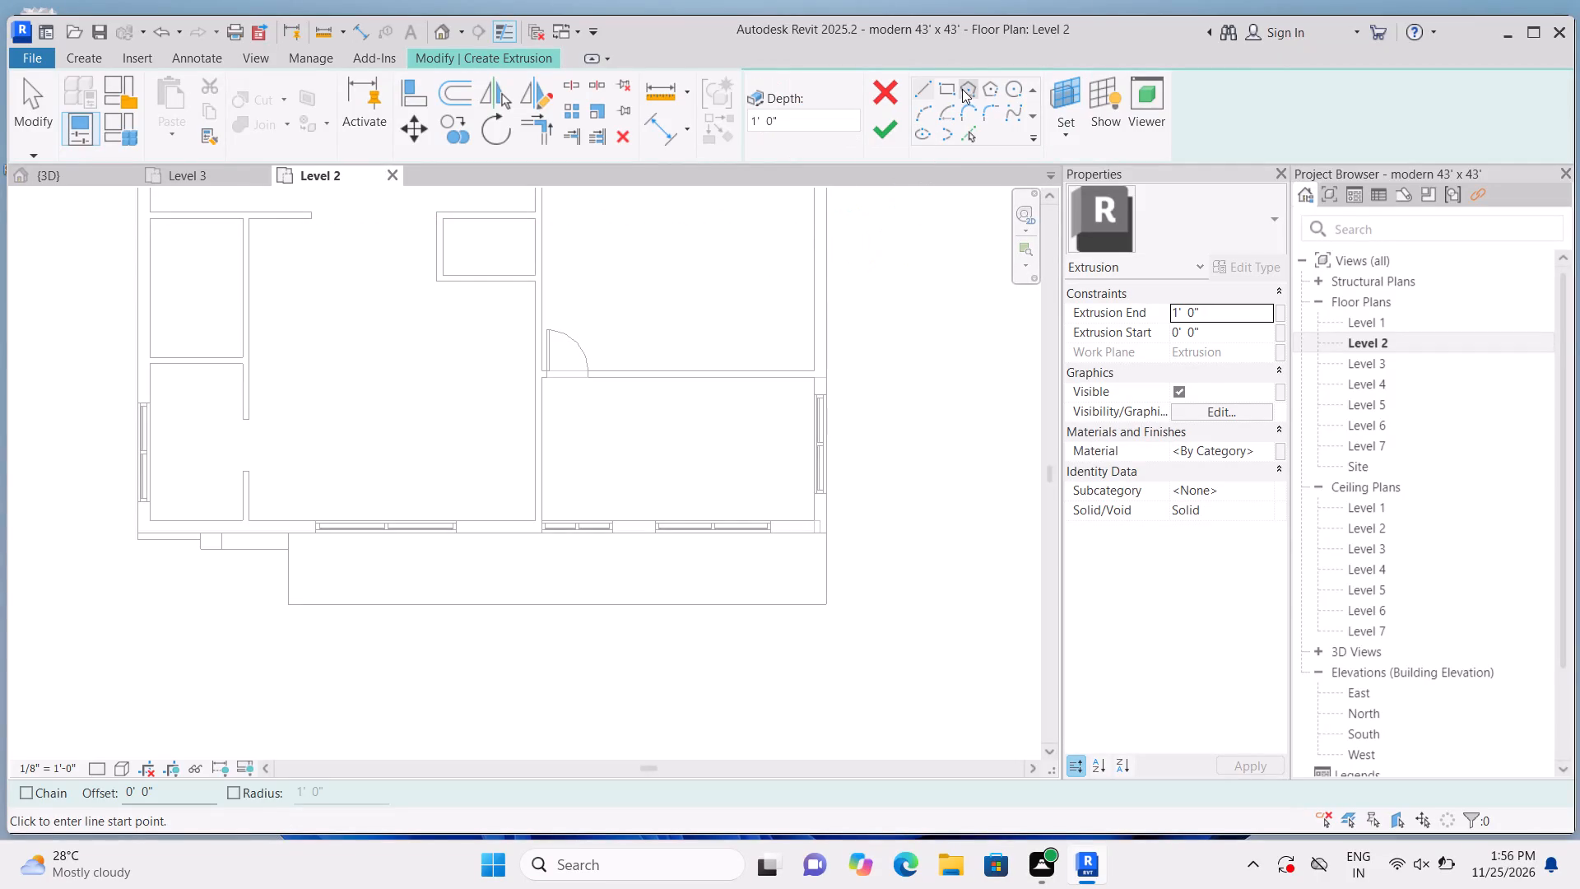
click(952, 89)
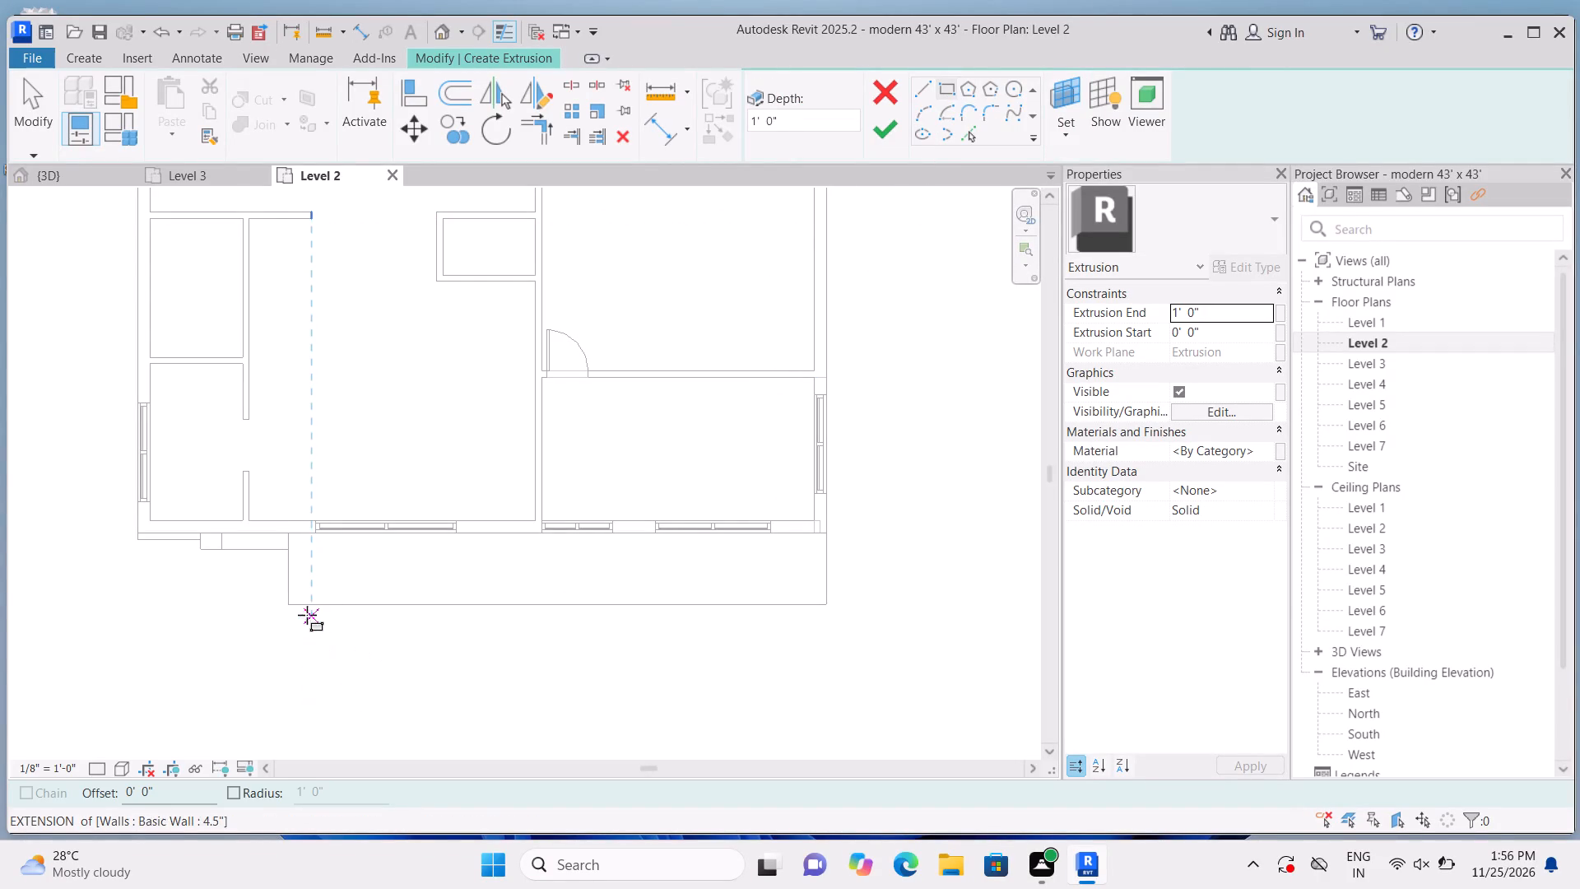
click(297, 605)
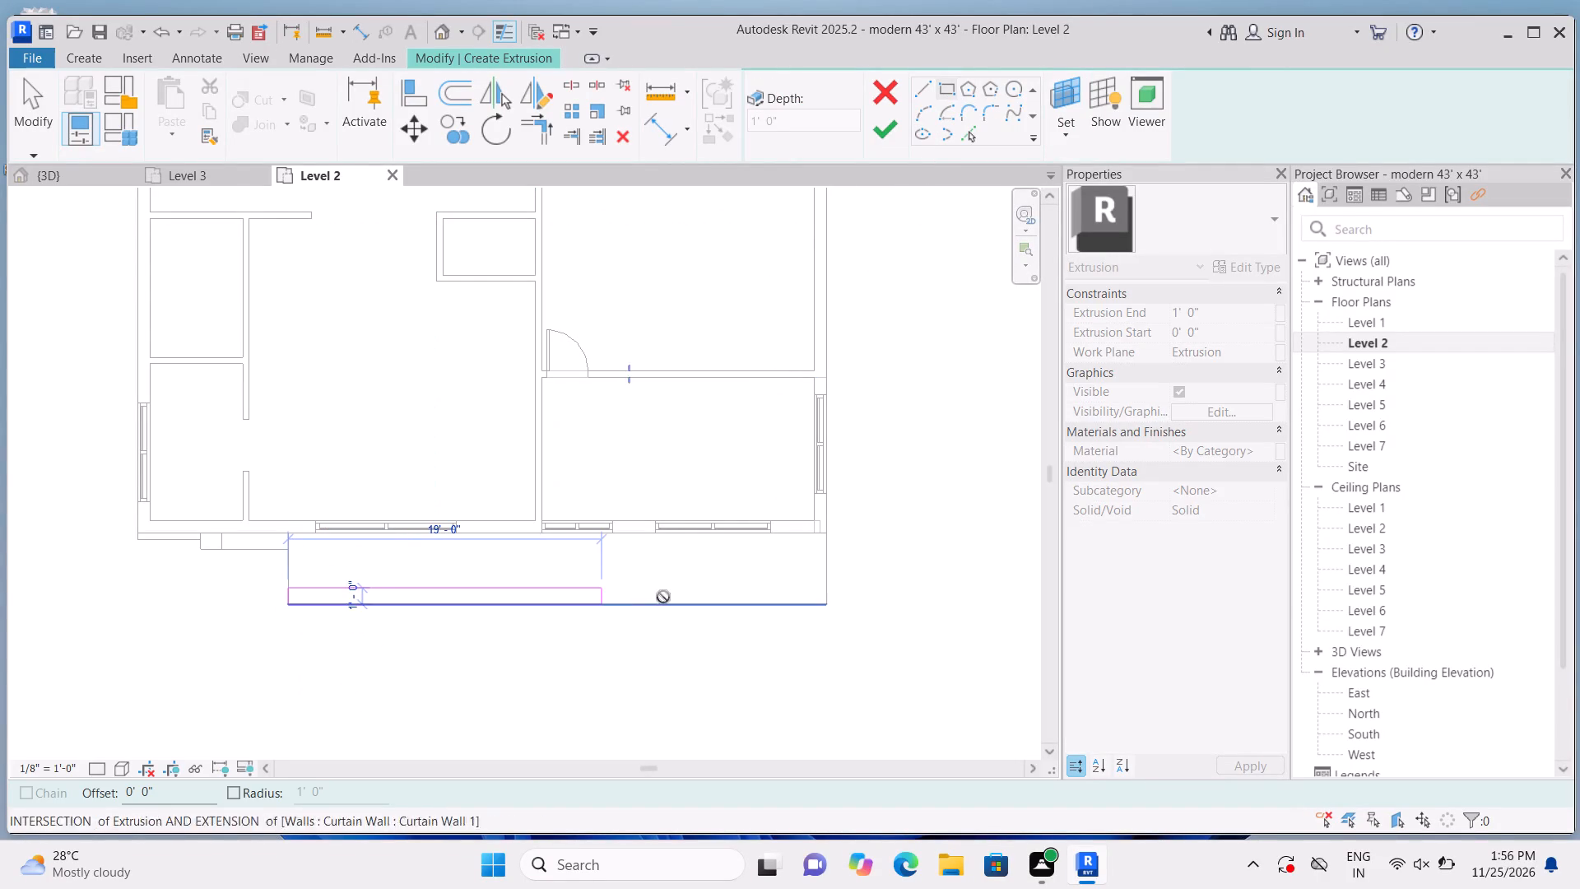
scroll(797, 586, up, 5)
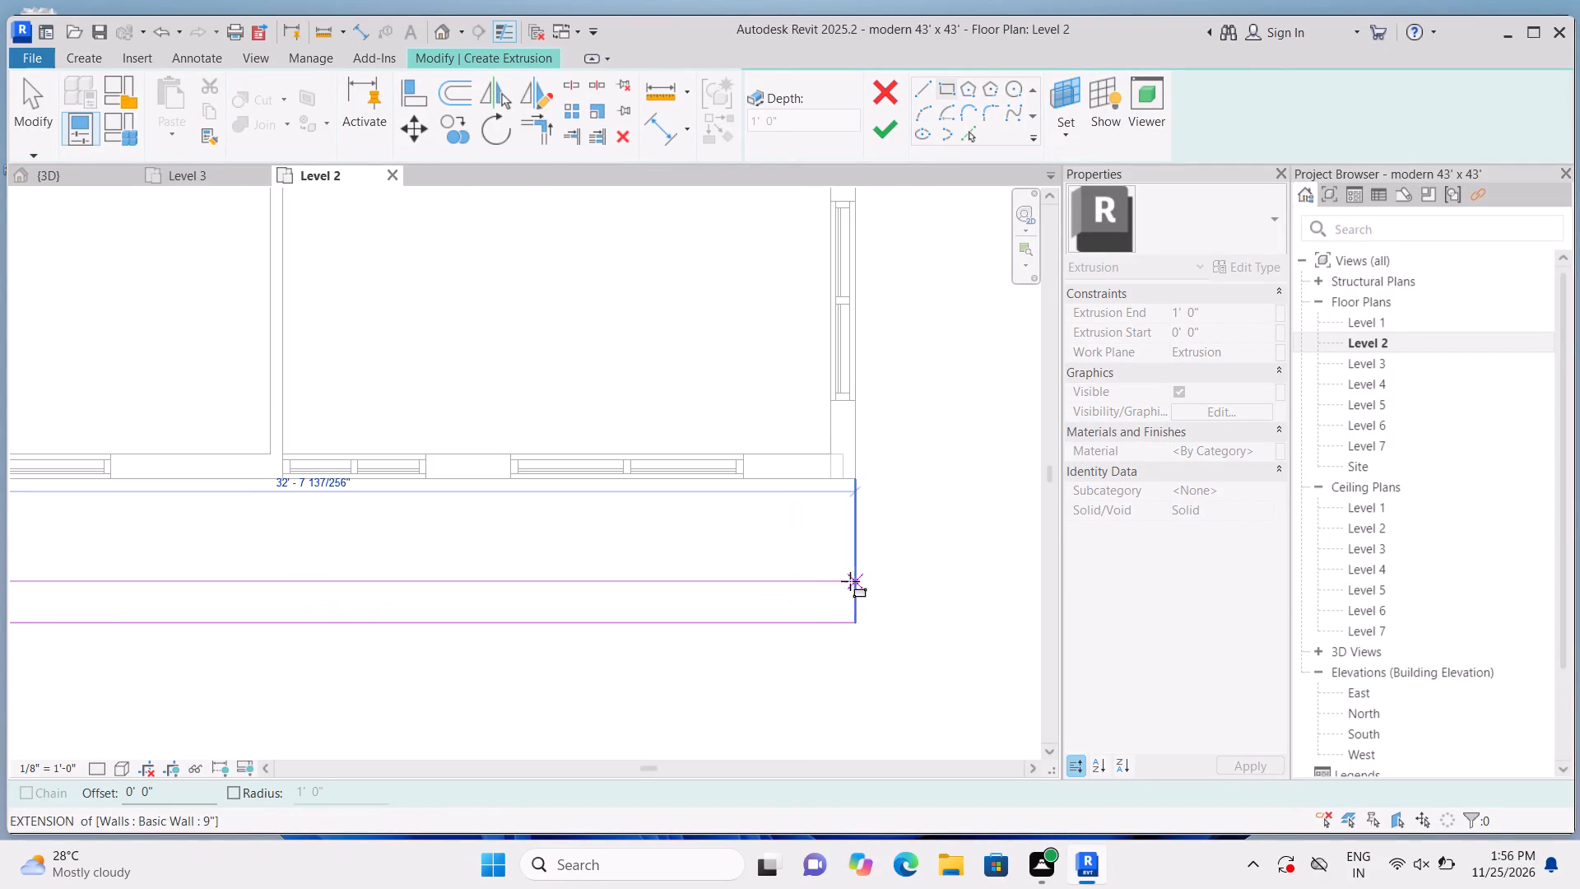
click(857, 592)
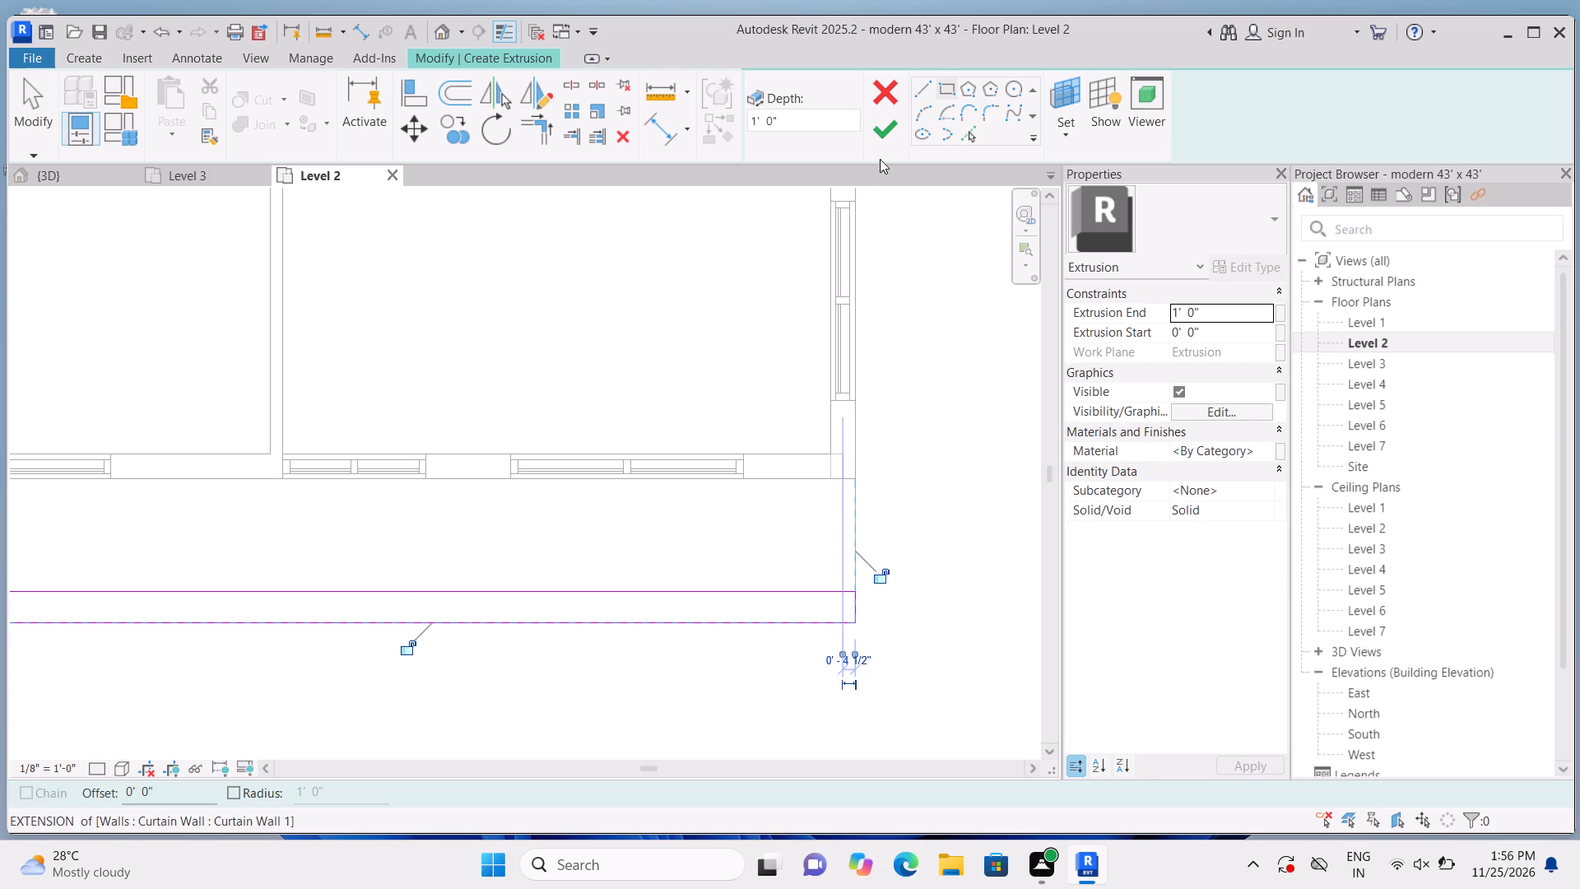
click(889, 125)
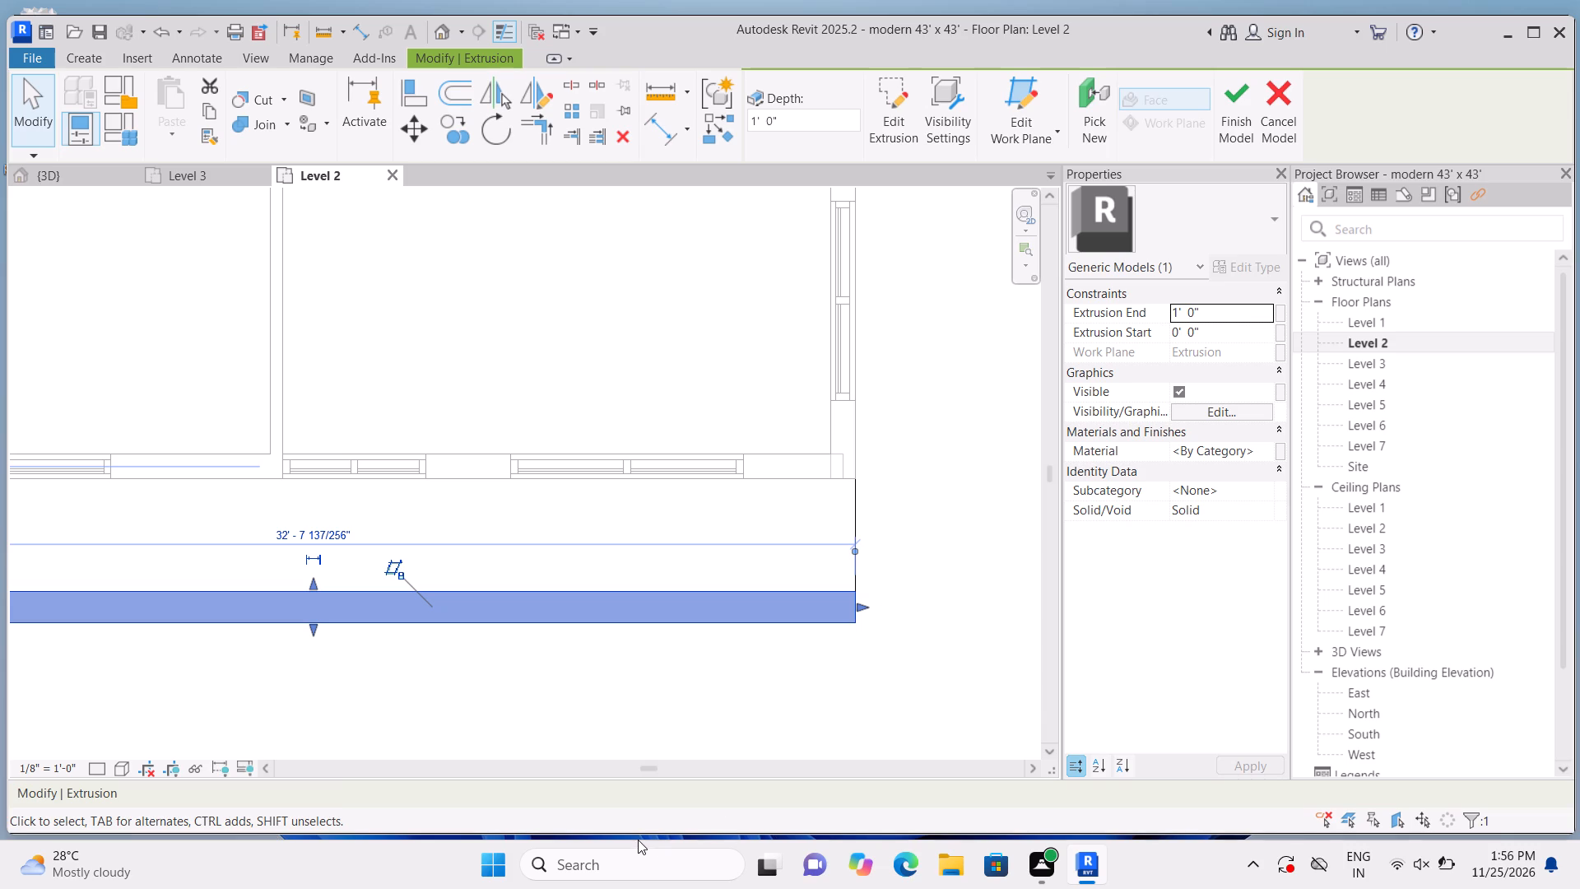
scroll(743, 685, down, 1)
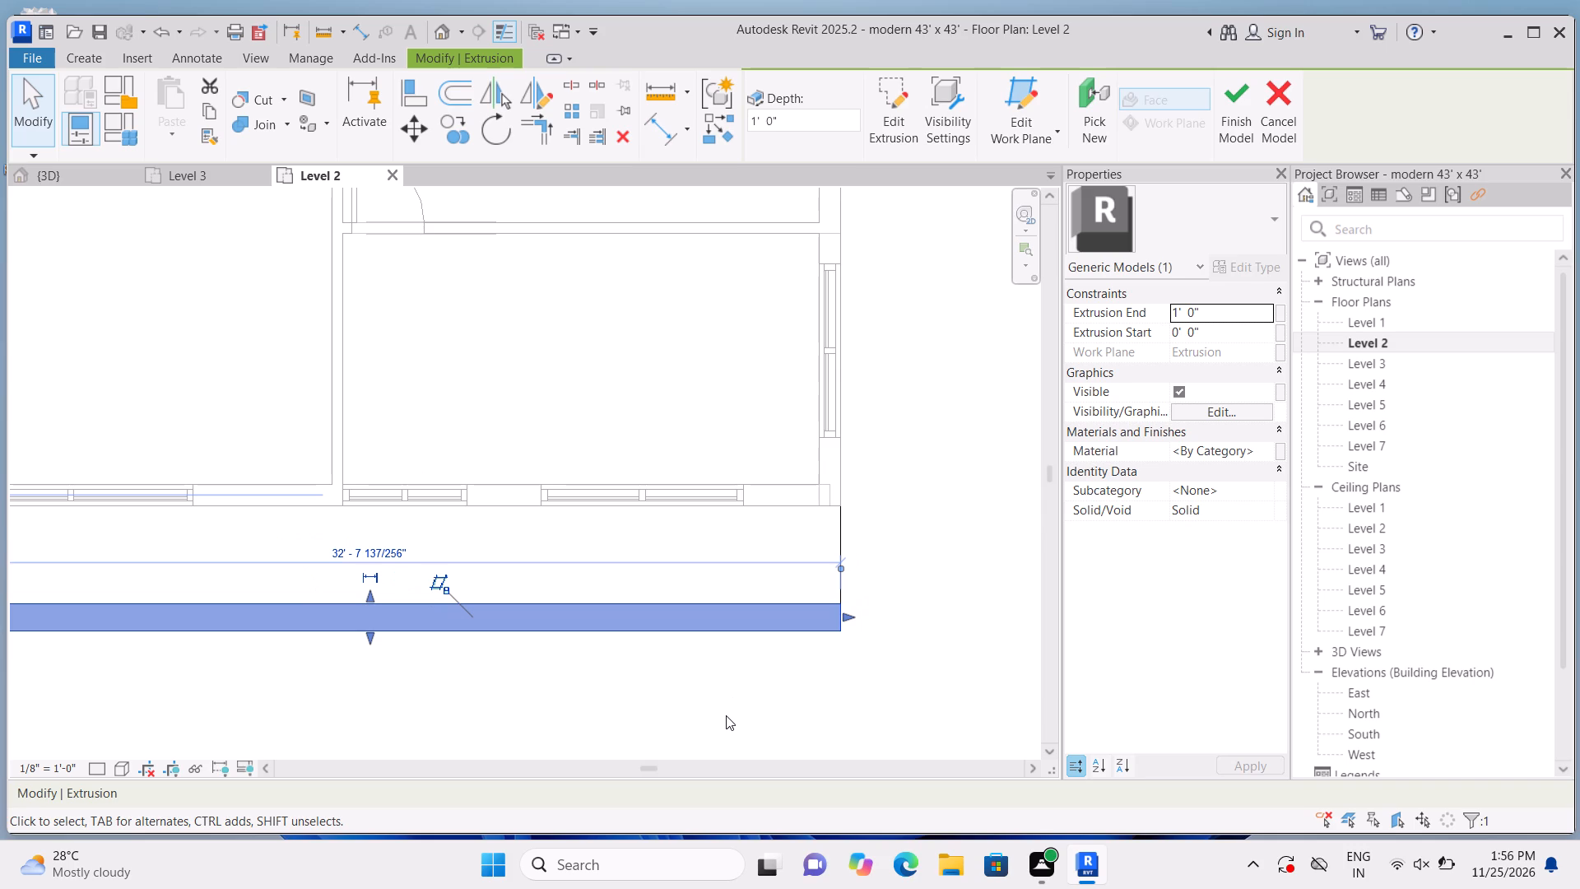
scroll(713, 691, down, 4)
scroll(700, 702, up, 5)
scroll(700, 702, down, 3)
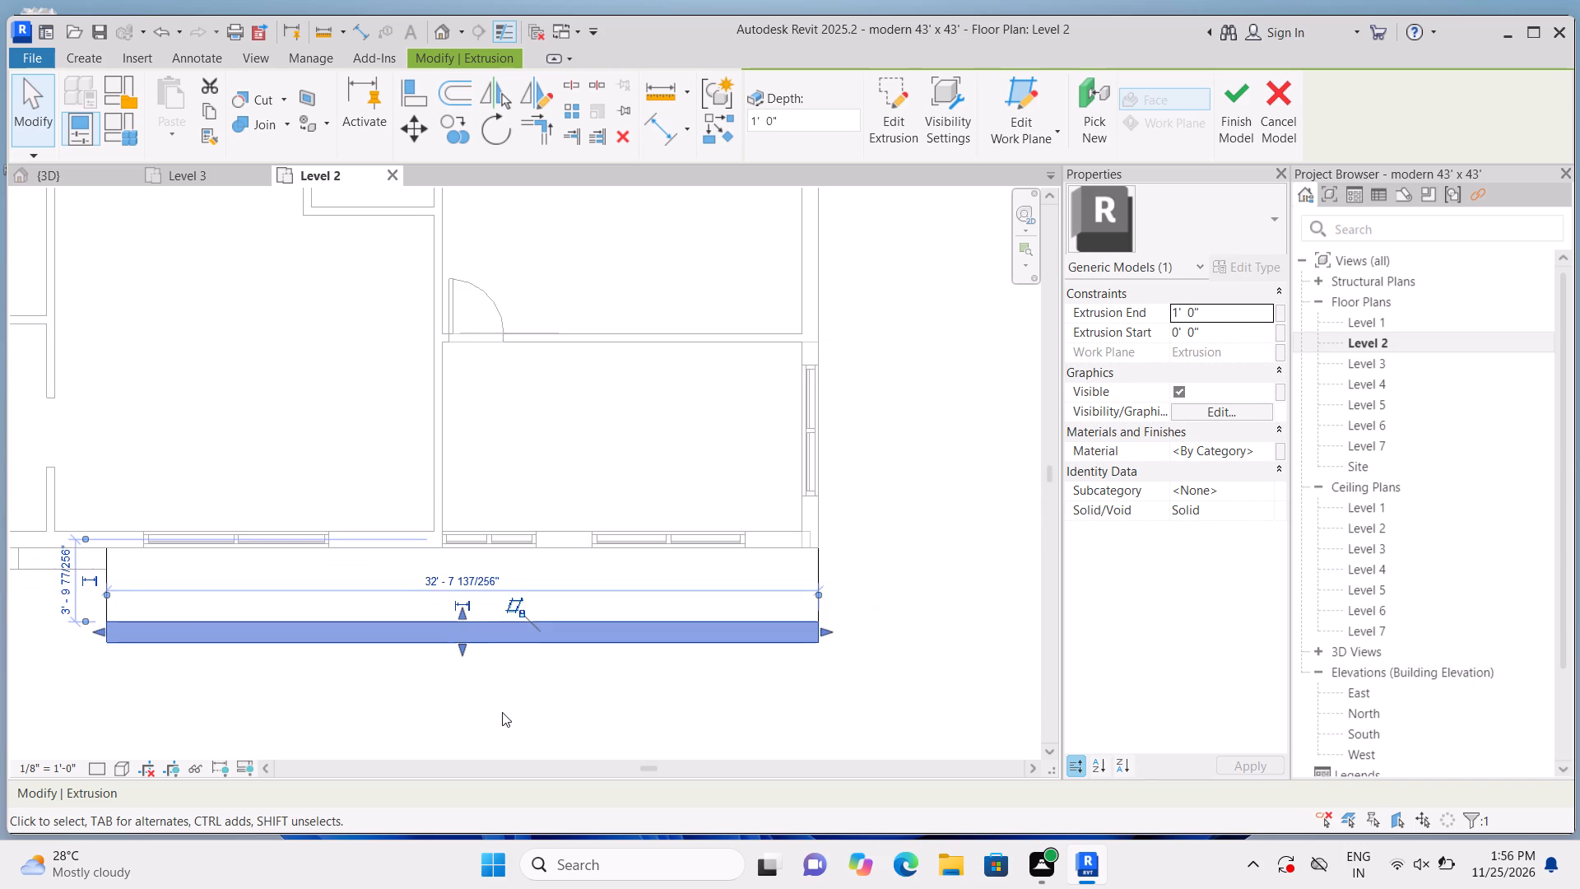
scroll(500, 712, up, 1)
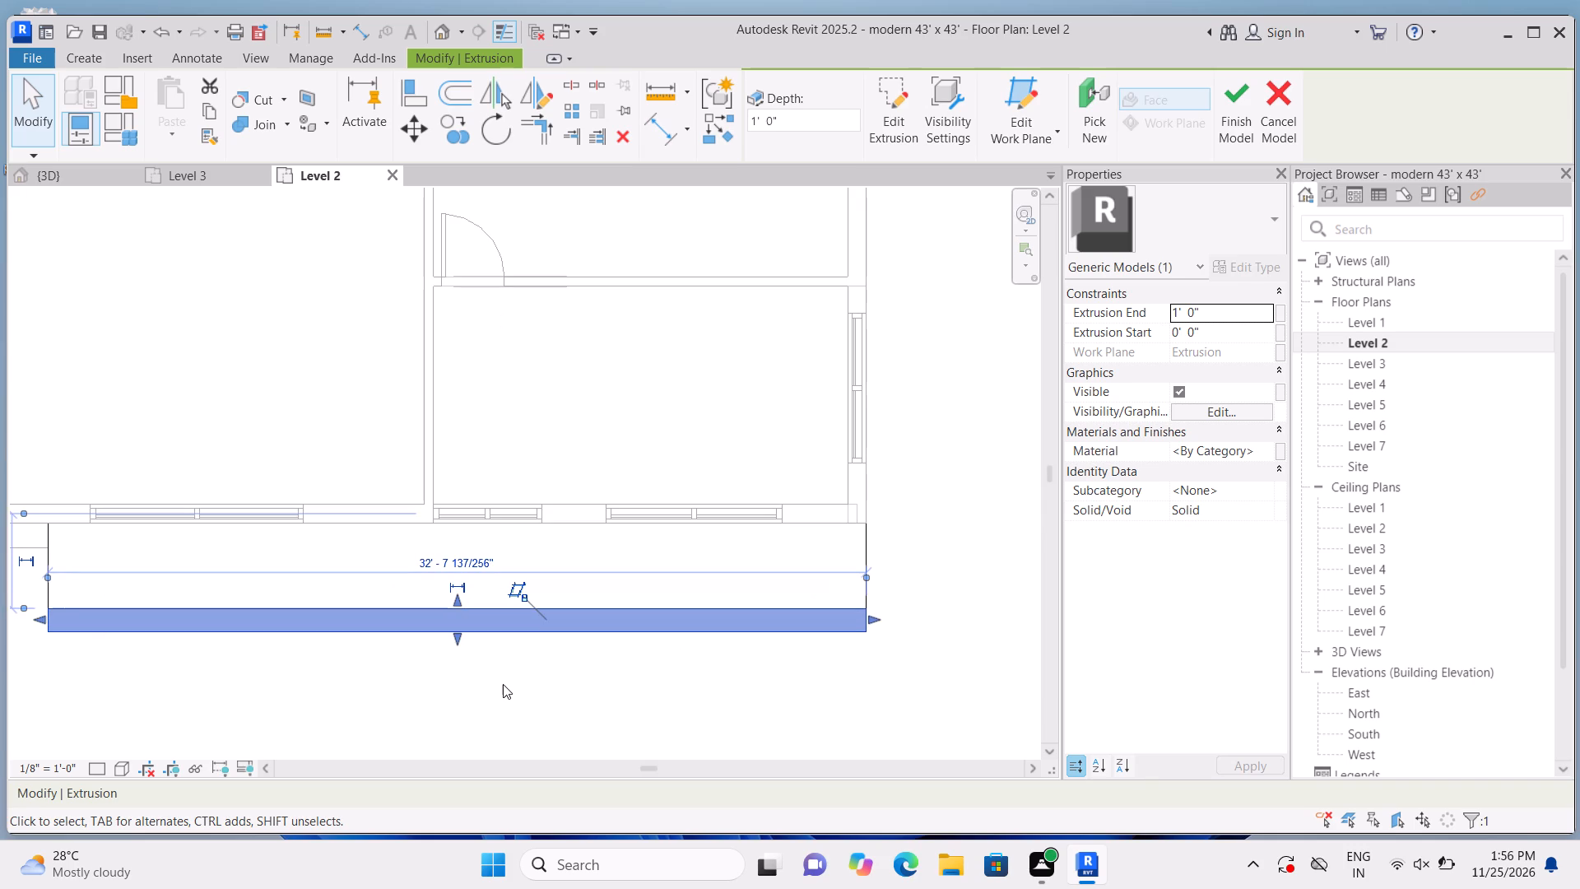
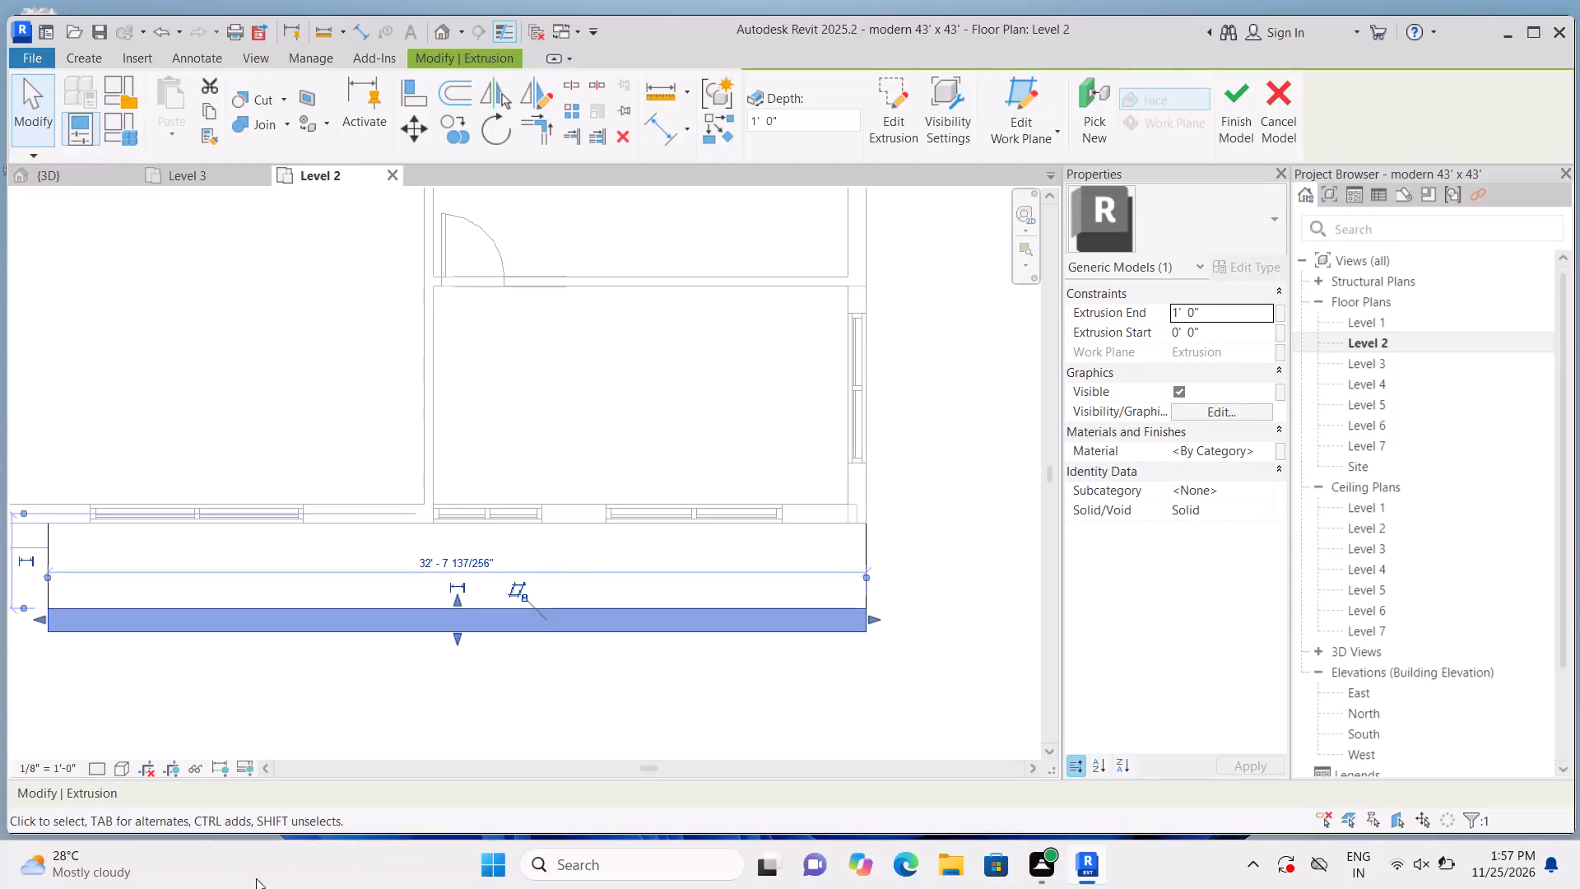
Extrude a rectangle about 9" by 4'-4" by 1'-0" from the projecting band's top face, along its east end up to the wall.
click(611, 712)
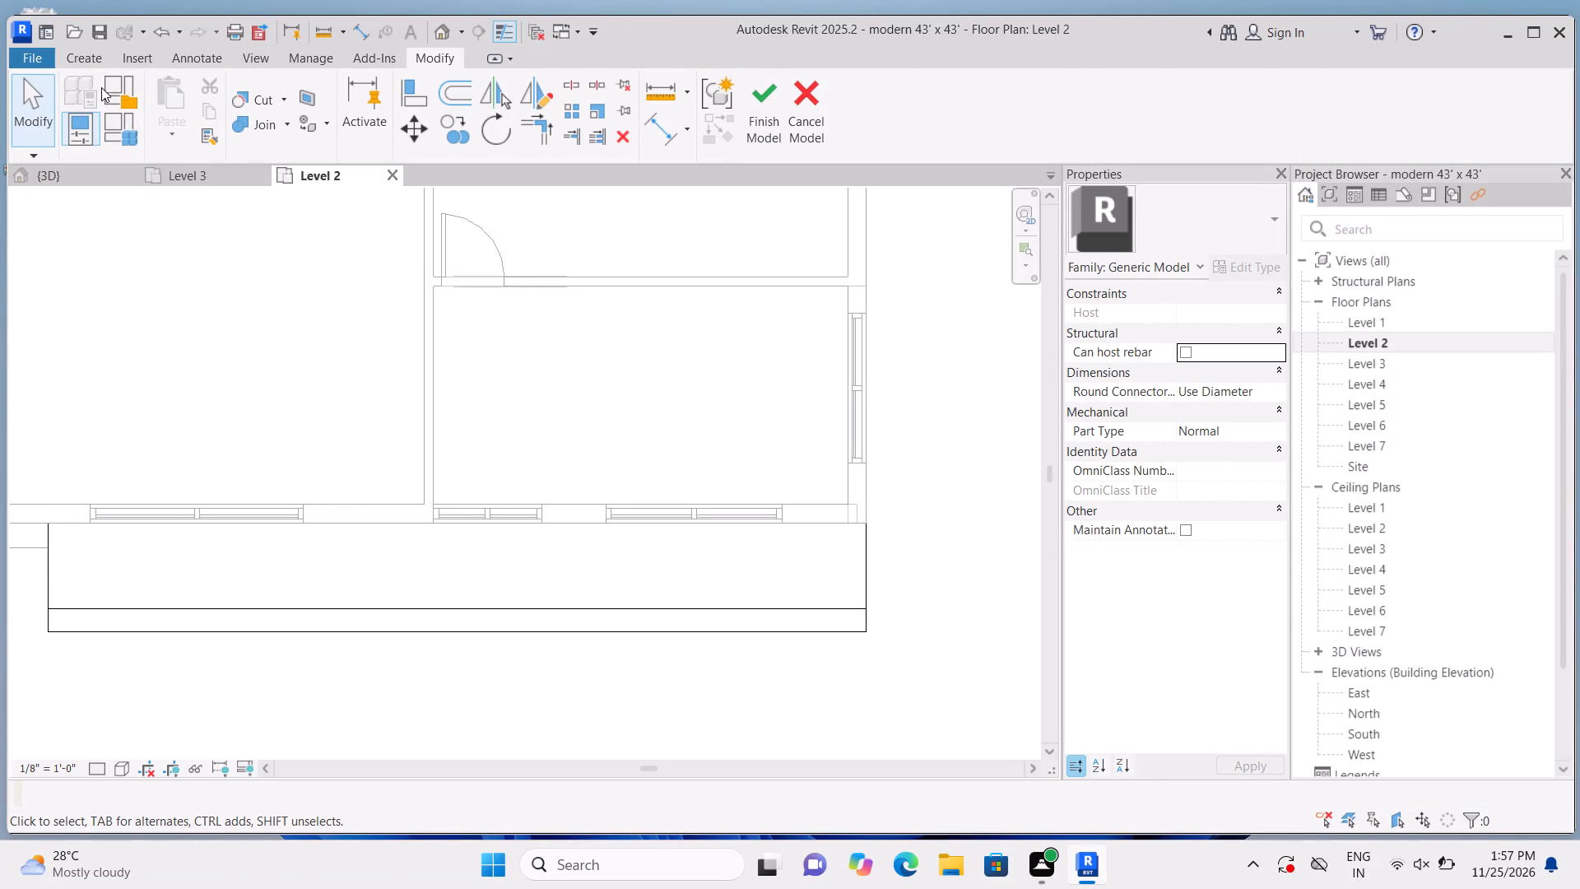
click(101, 64)
click(175, 109)
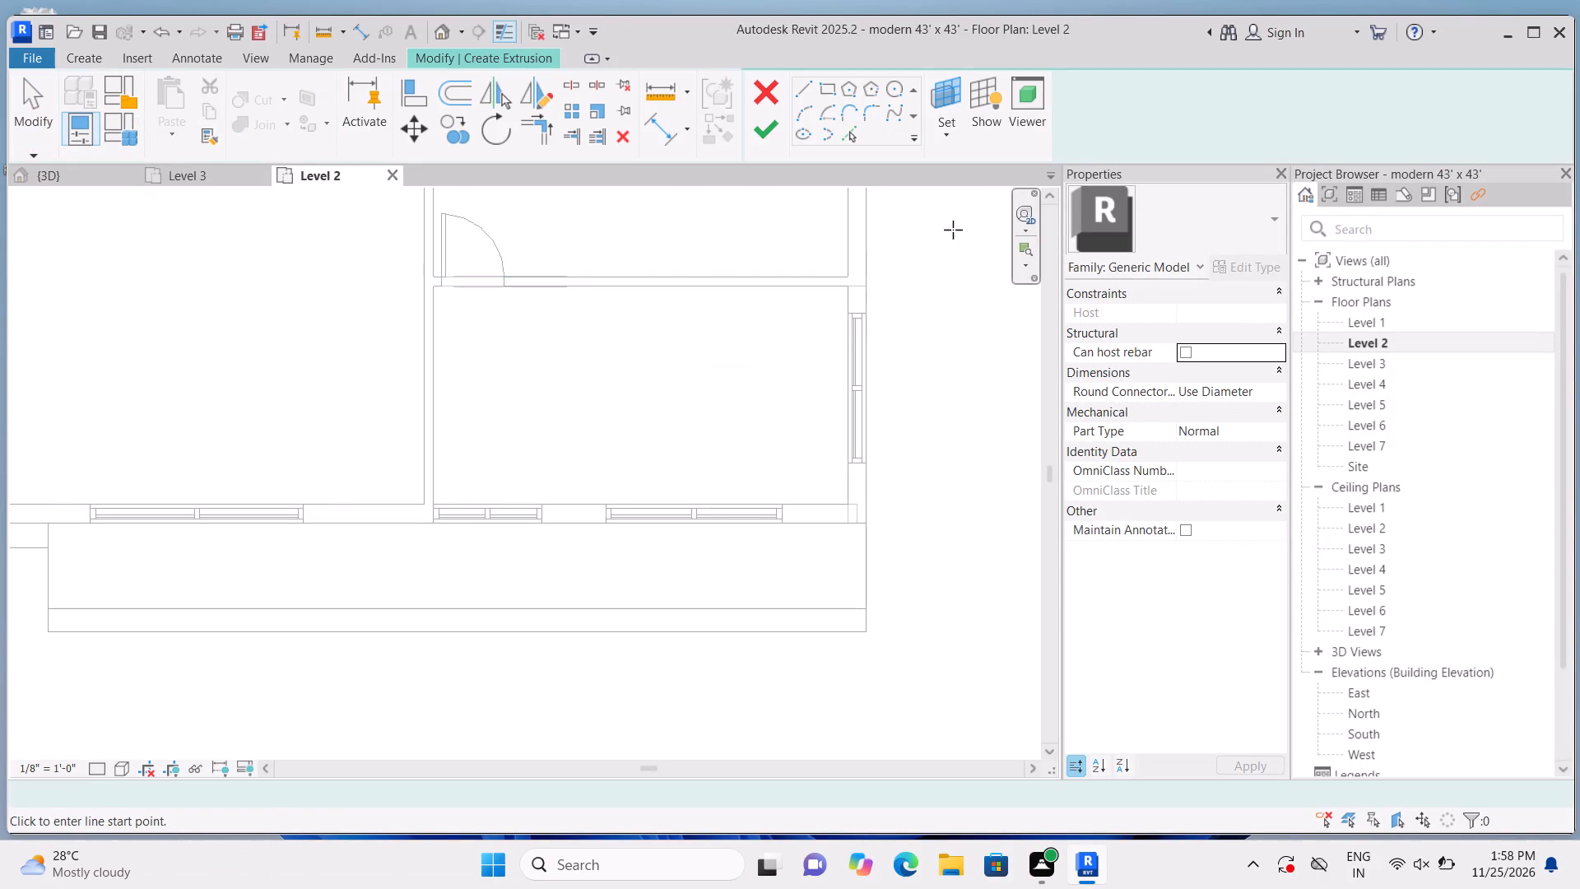
click(1066, 137)
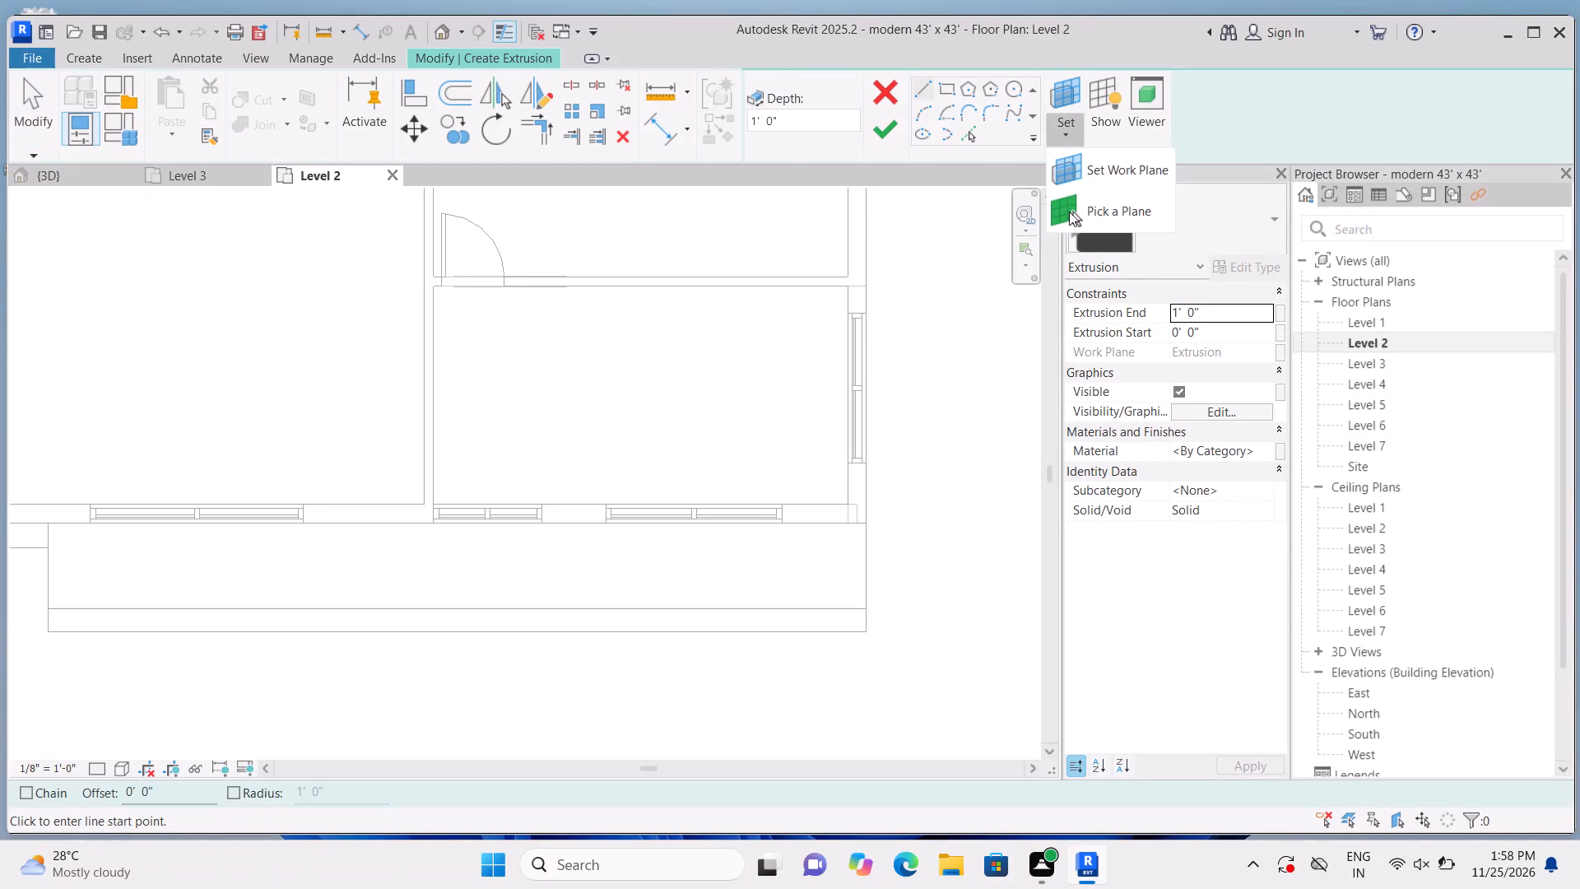
click(1071, 212)
click(852, 552)
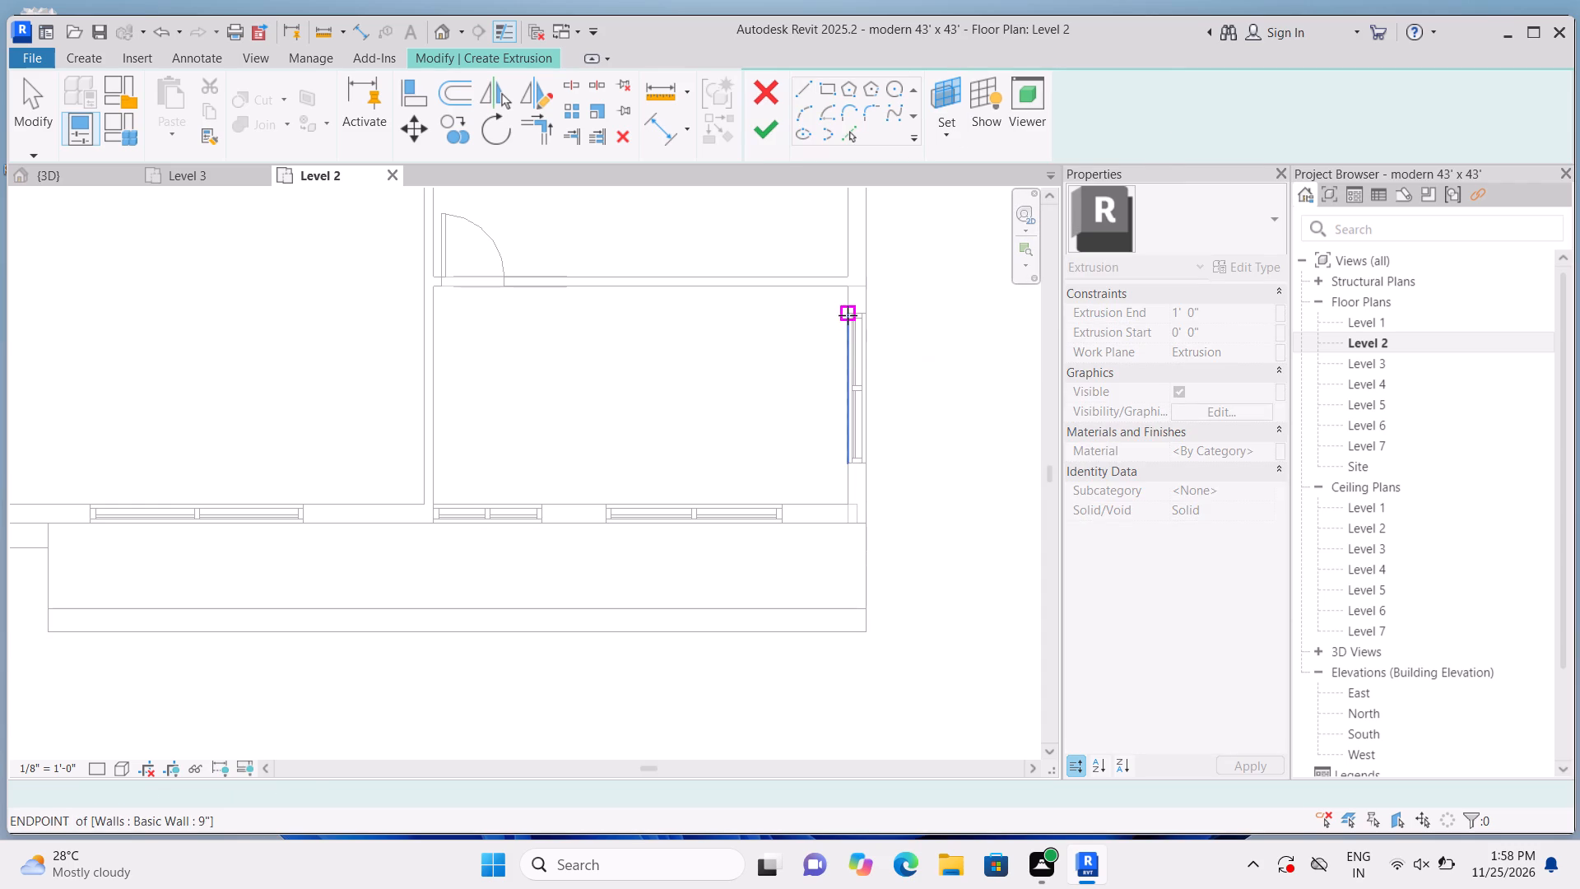
click(943, 82)
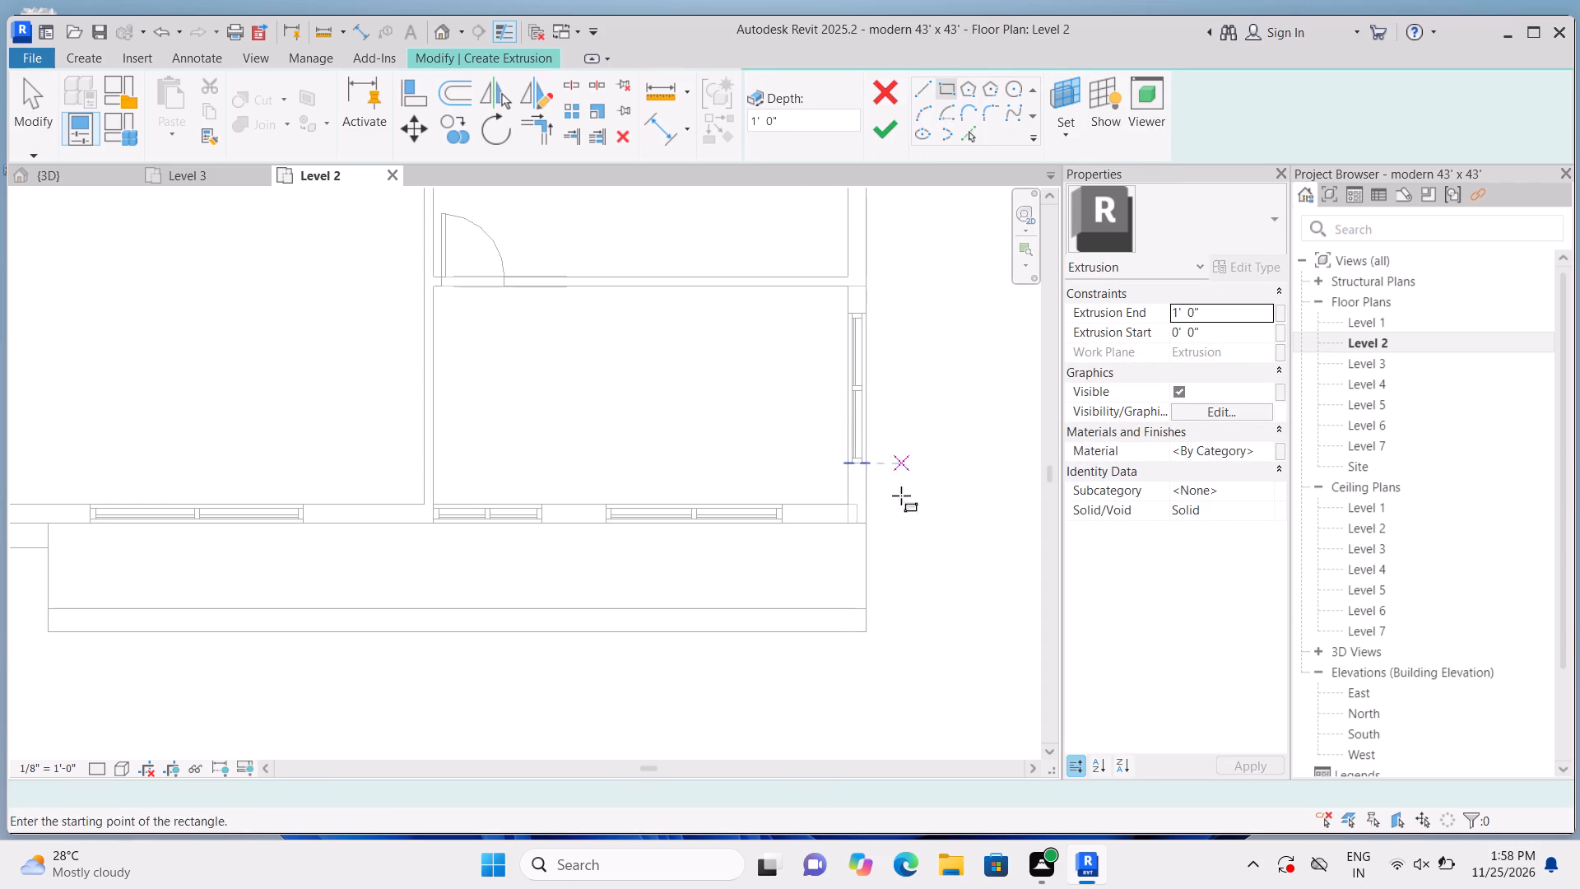
click(871, 523)
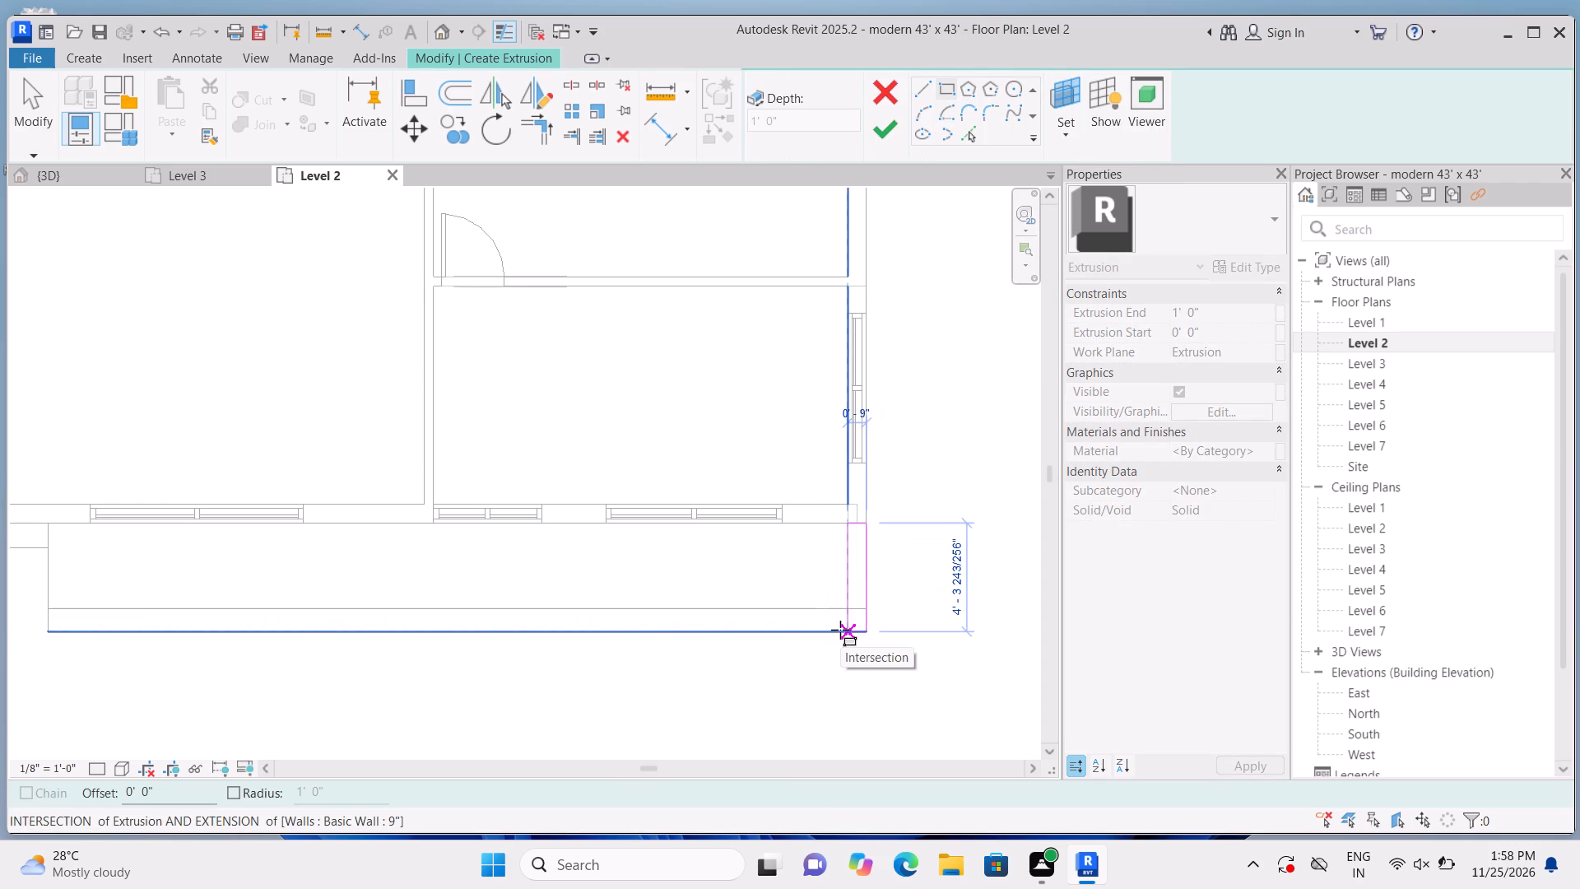
click(840, 630)
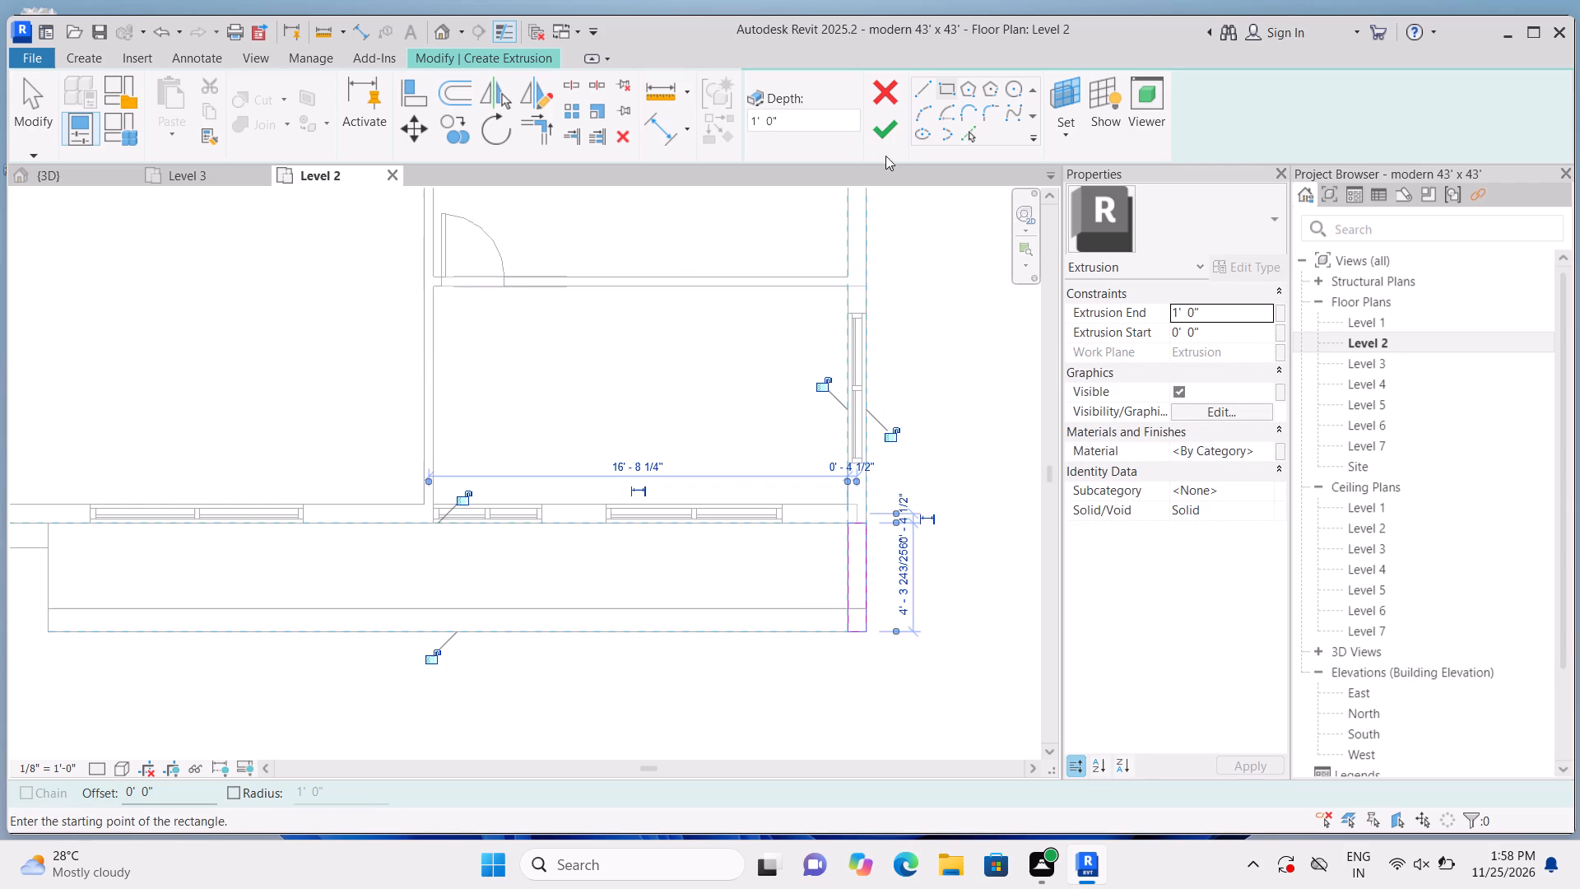
click(885, 135)
click(946, 359)
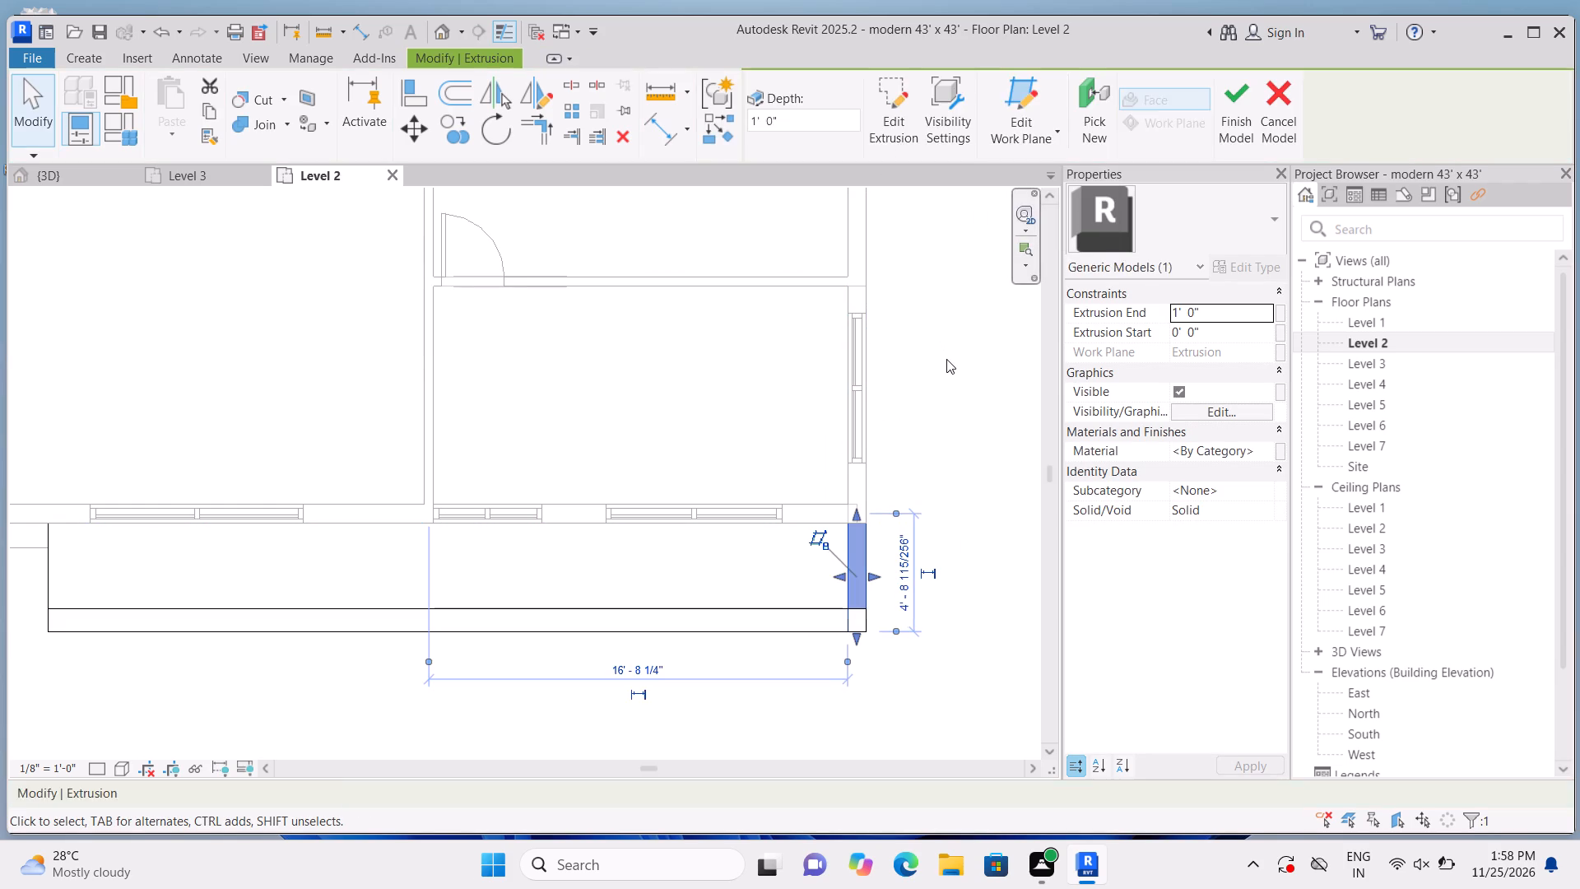
Finish the in-place model of the projecting band and its raised edge strips.
click(287, 123)
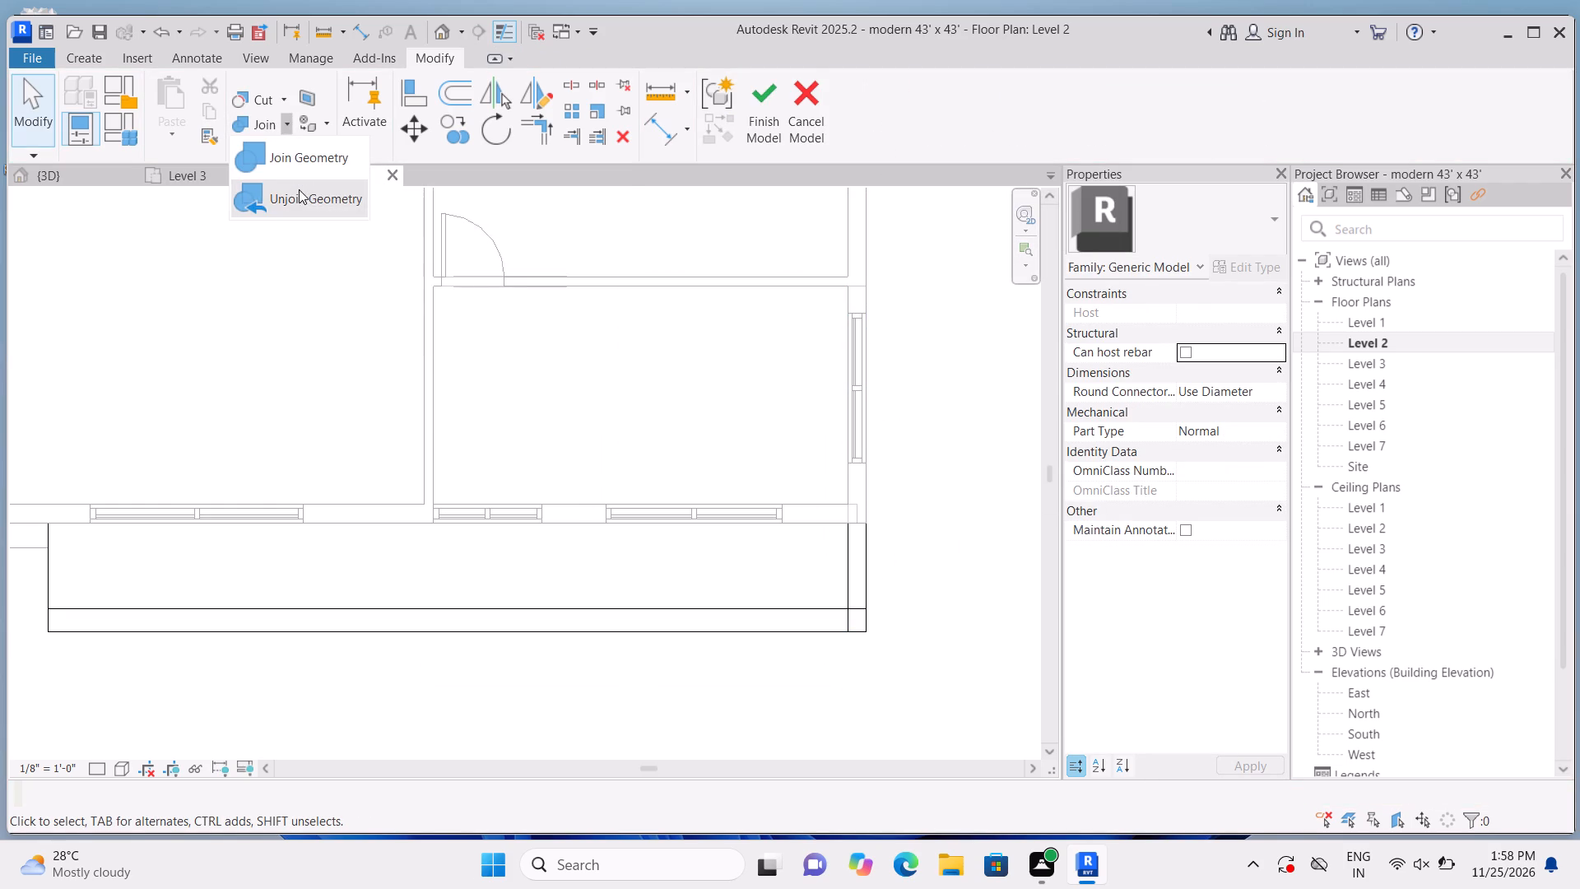
click(299, 189)
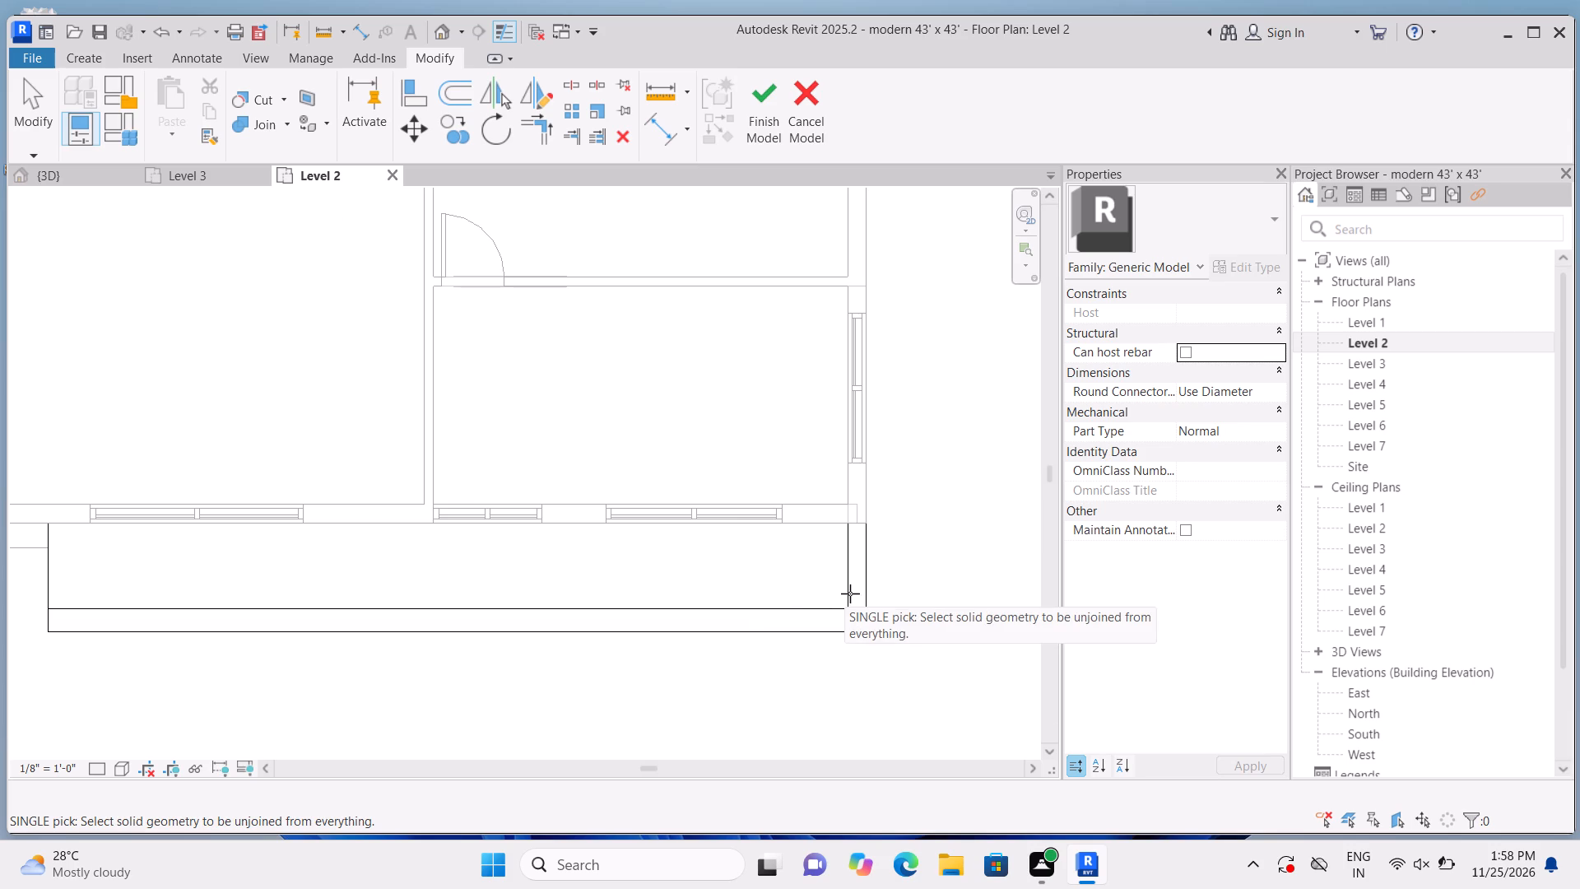
click(752, 122)
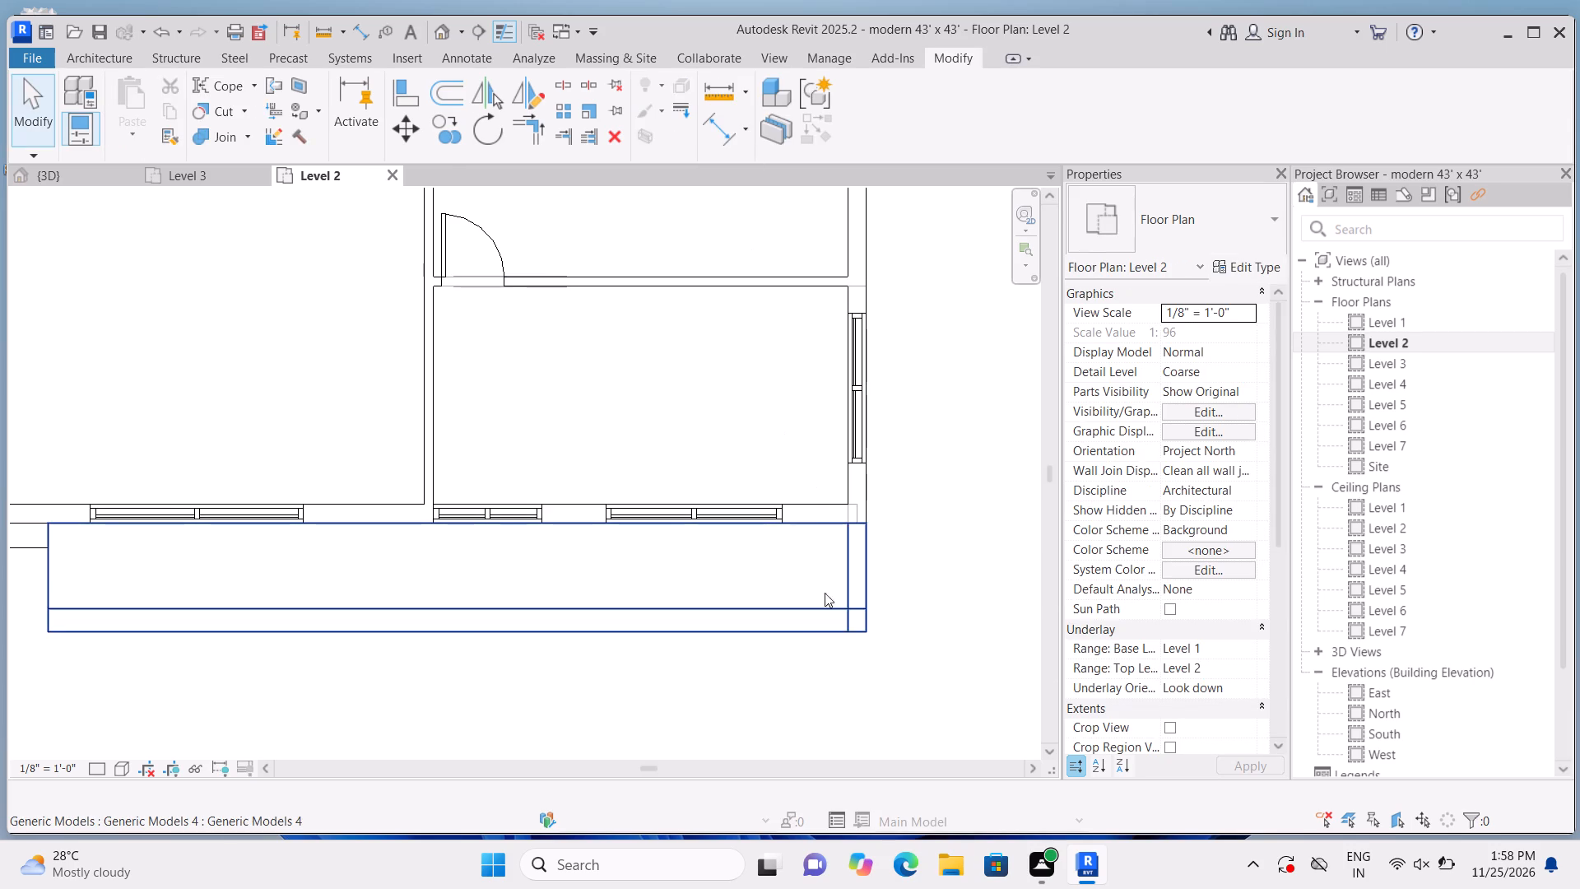
click(815, 634)
click(600, 664)
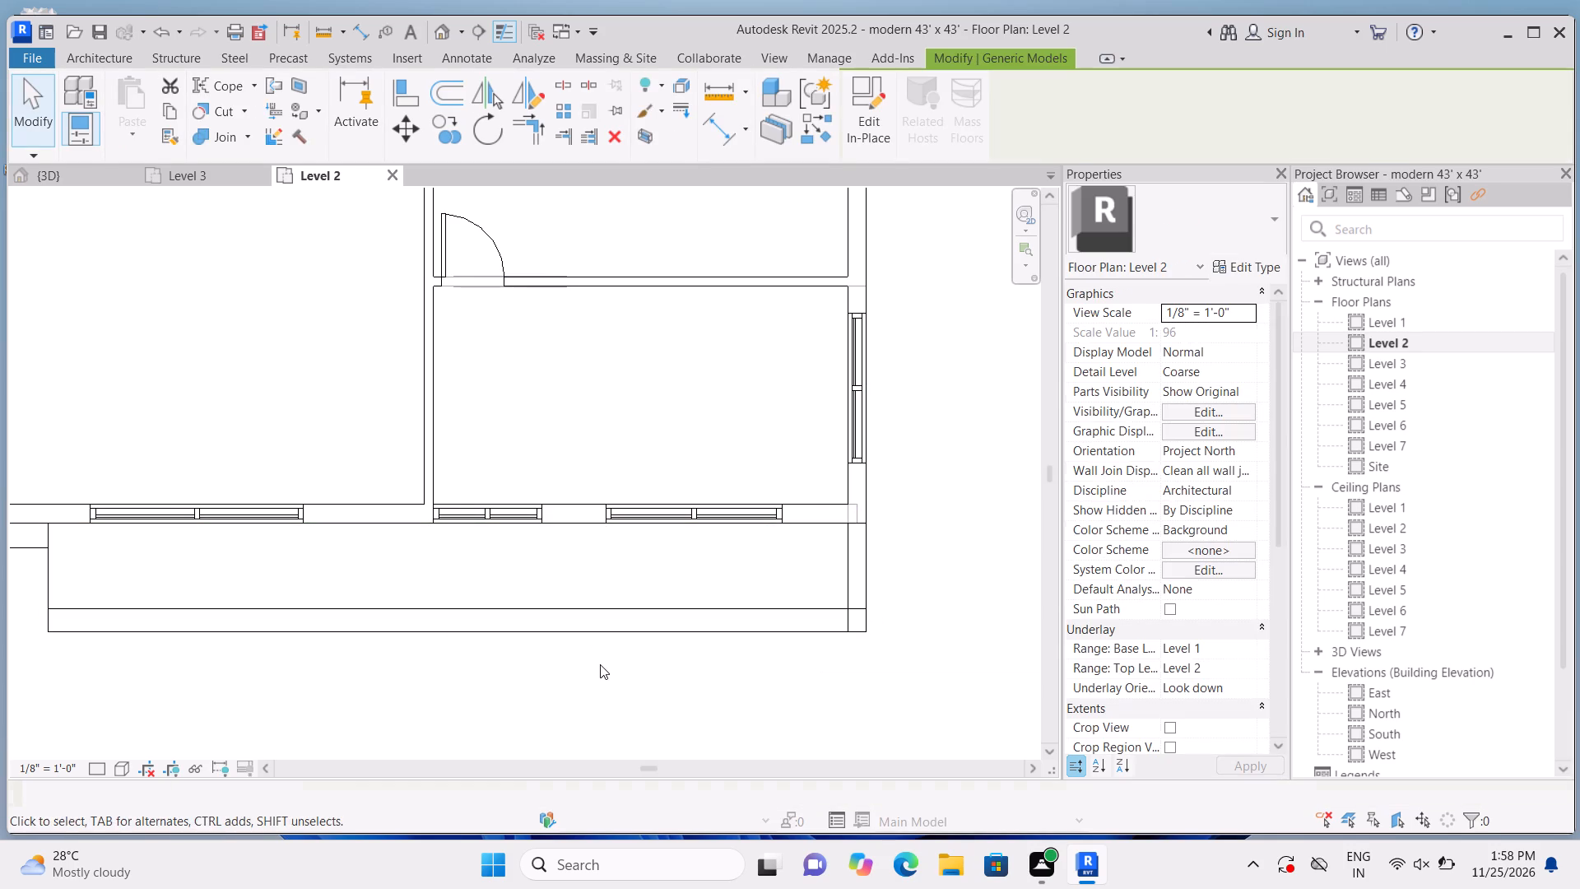
In the 3D view, reopen the projecting Level 2 band model for in-place editing.
click(434, 43)
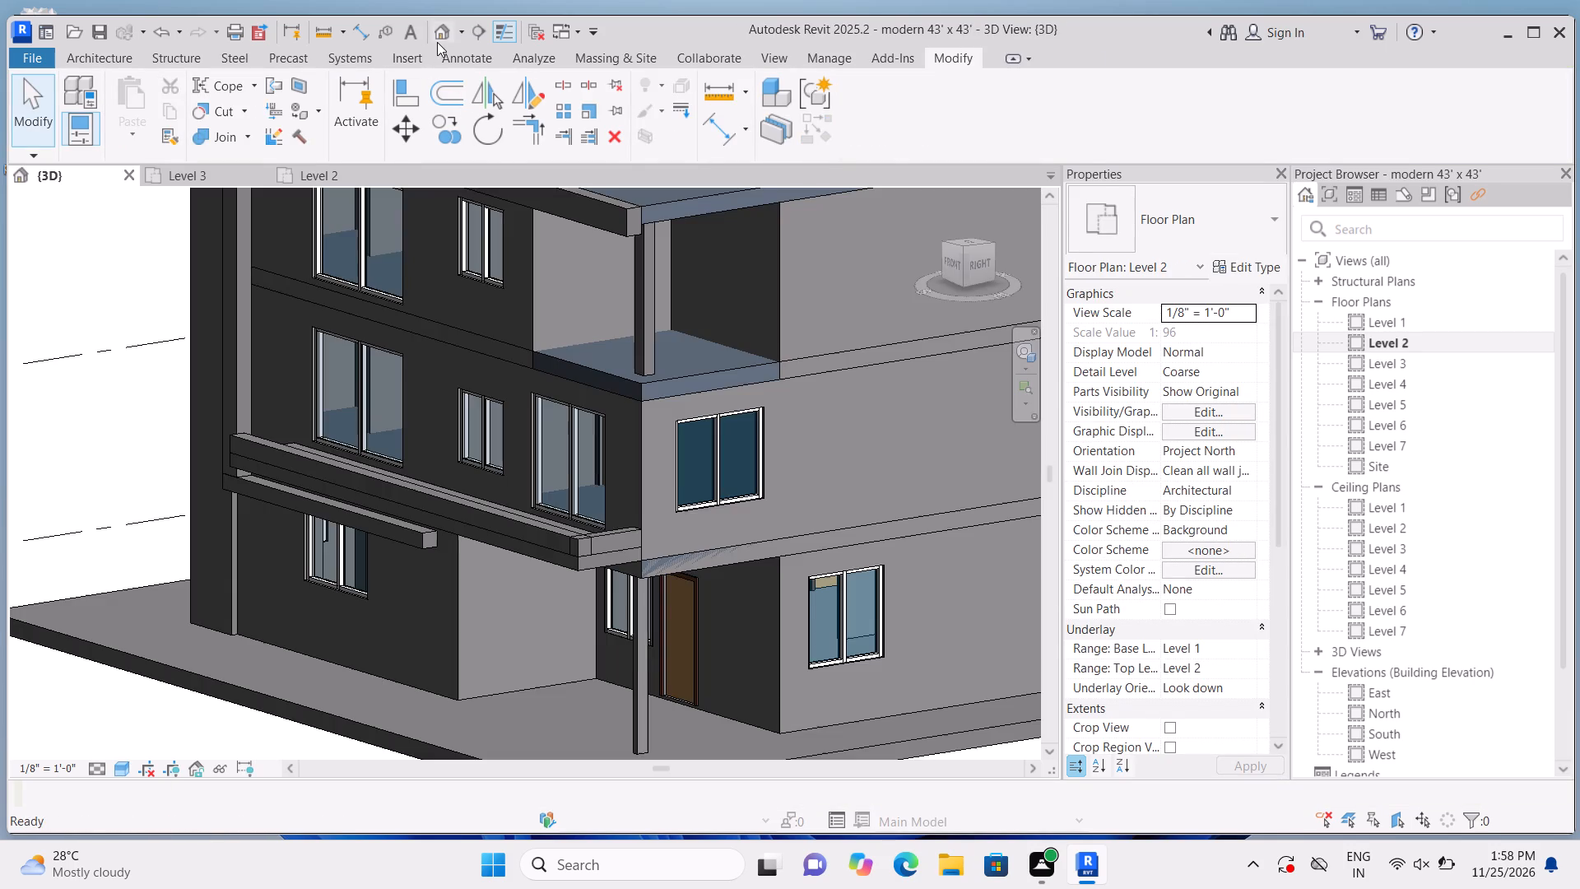
scroll(550, 586, up, 3)
middle_drag(518, 552, 593, 615)
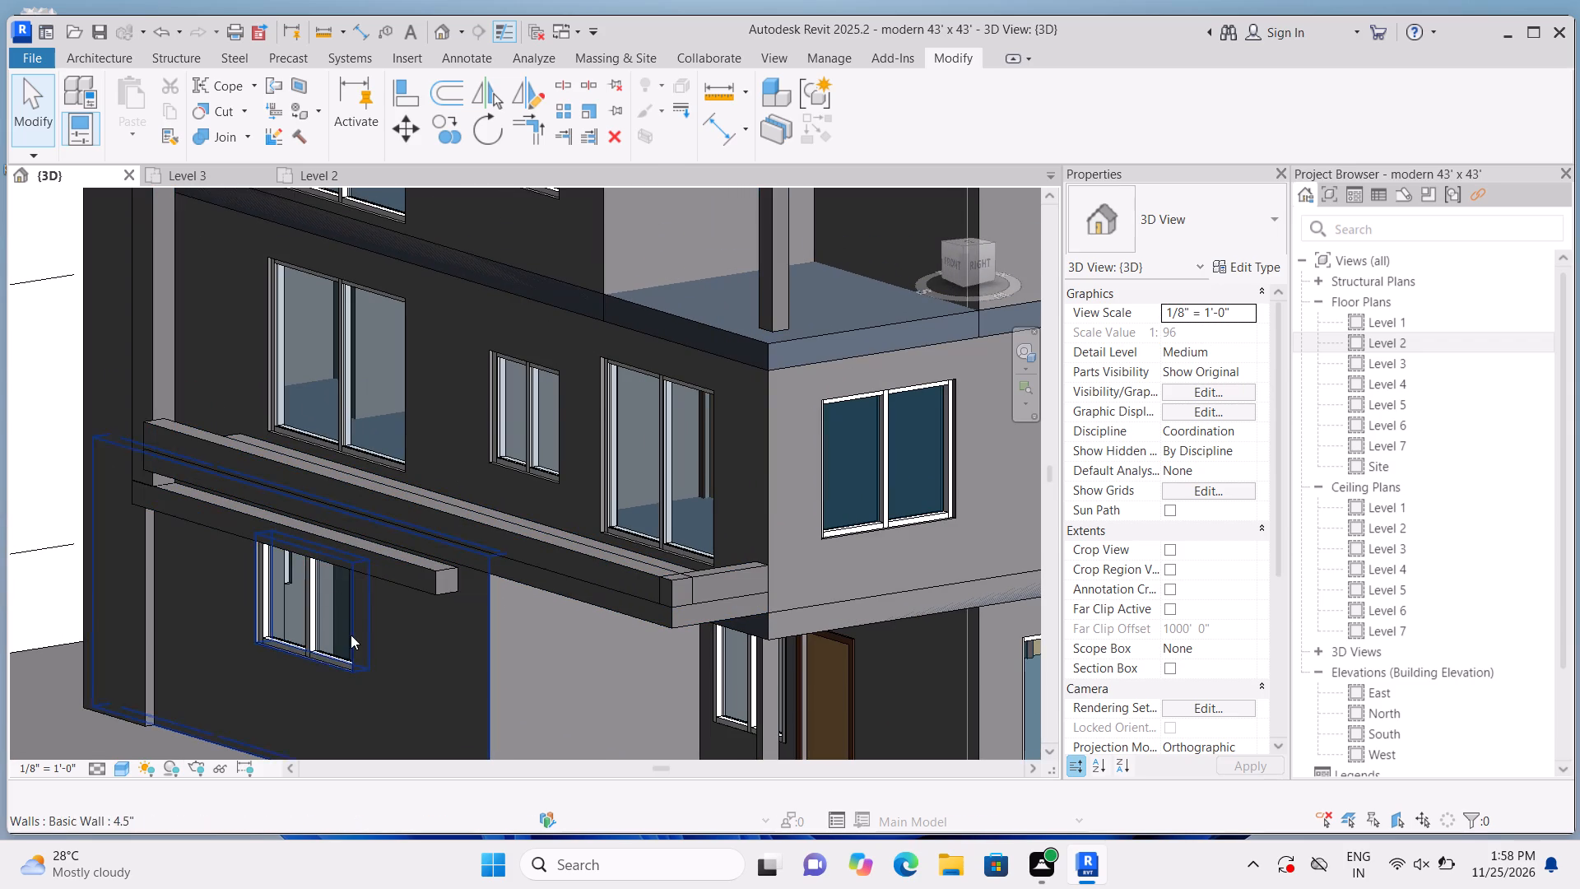
scroll(459, 676, up, 1)
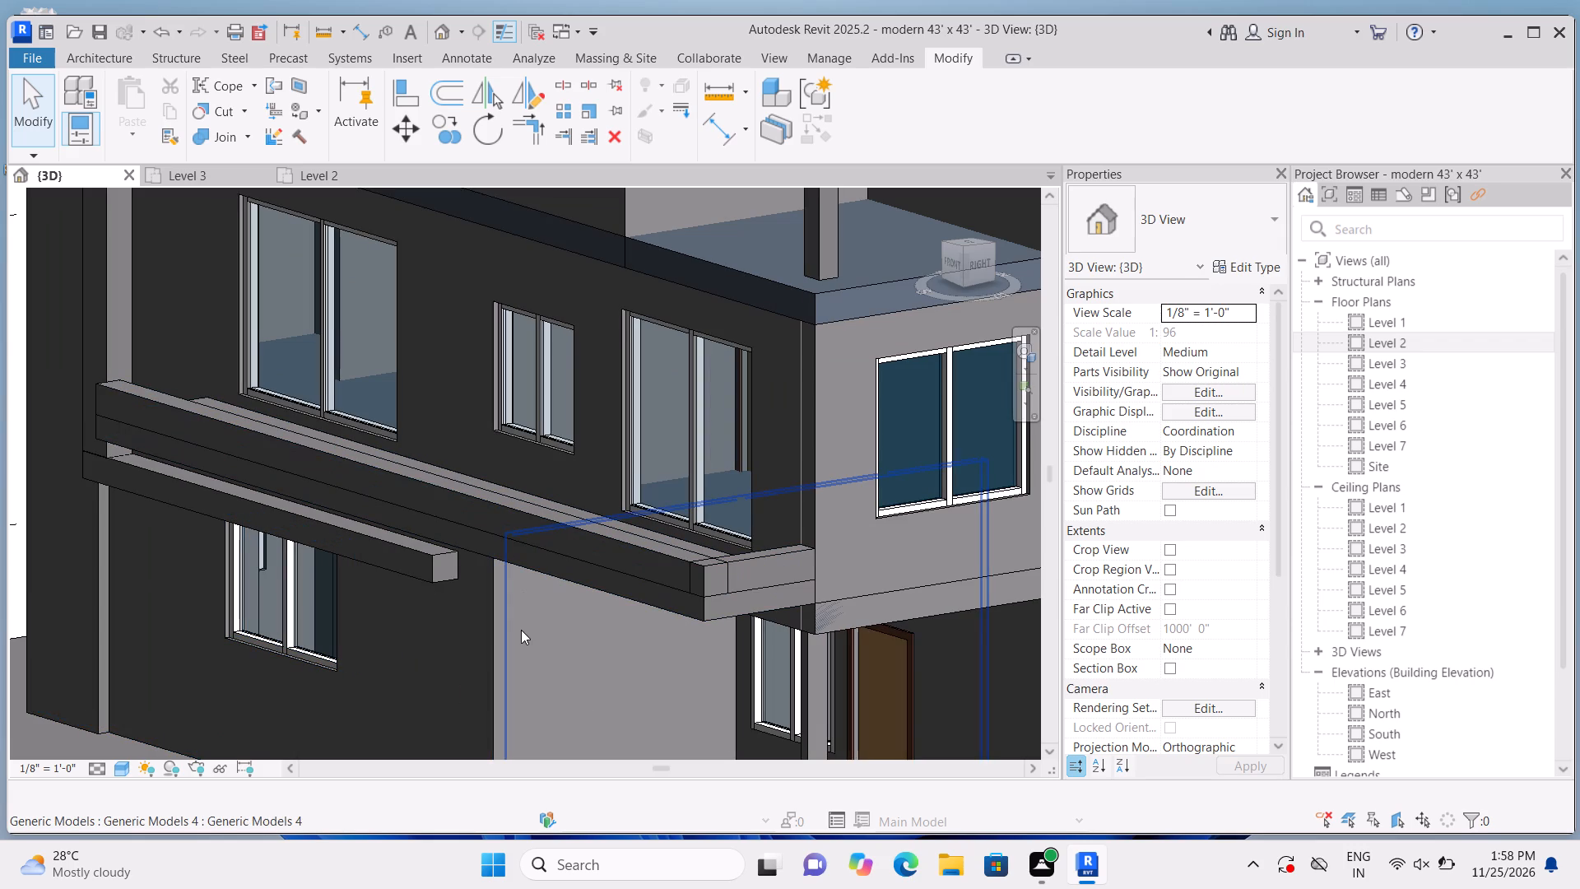
scroll(504, 548, up, 1)
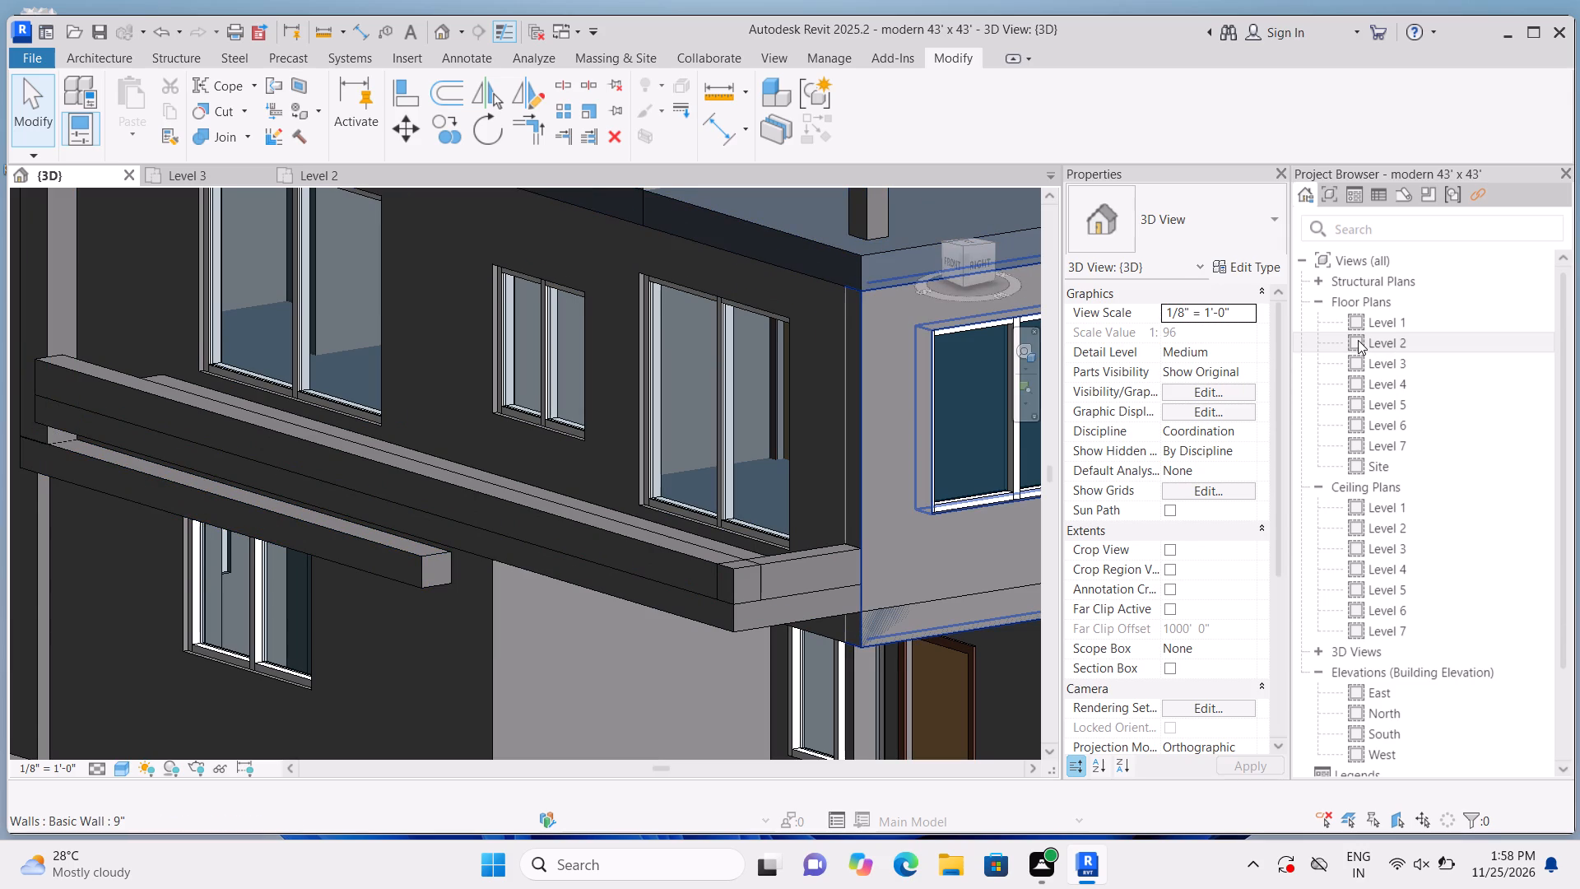
middle_drag(483, 538, 667, 644)
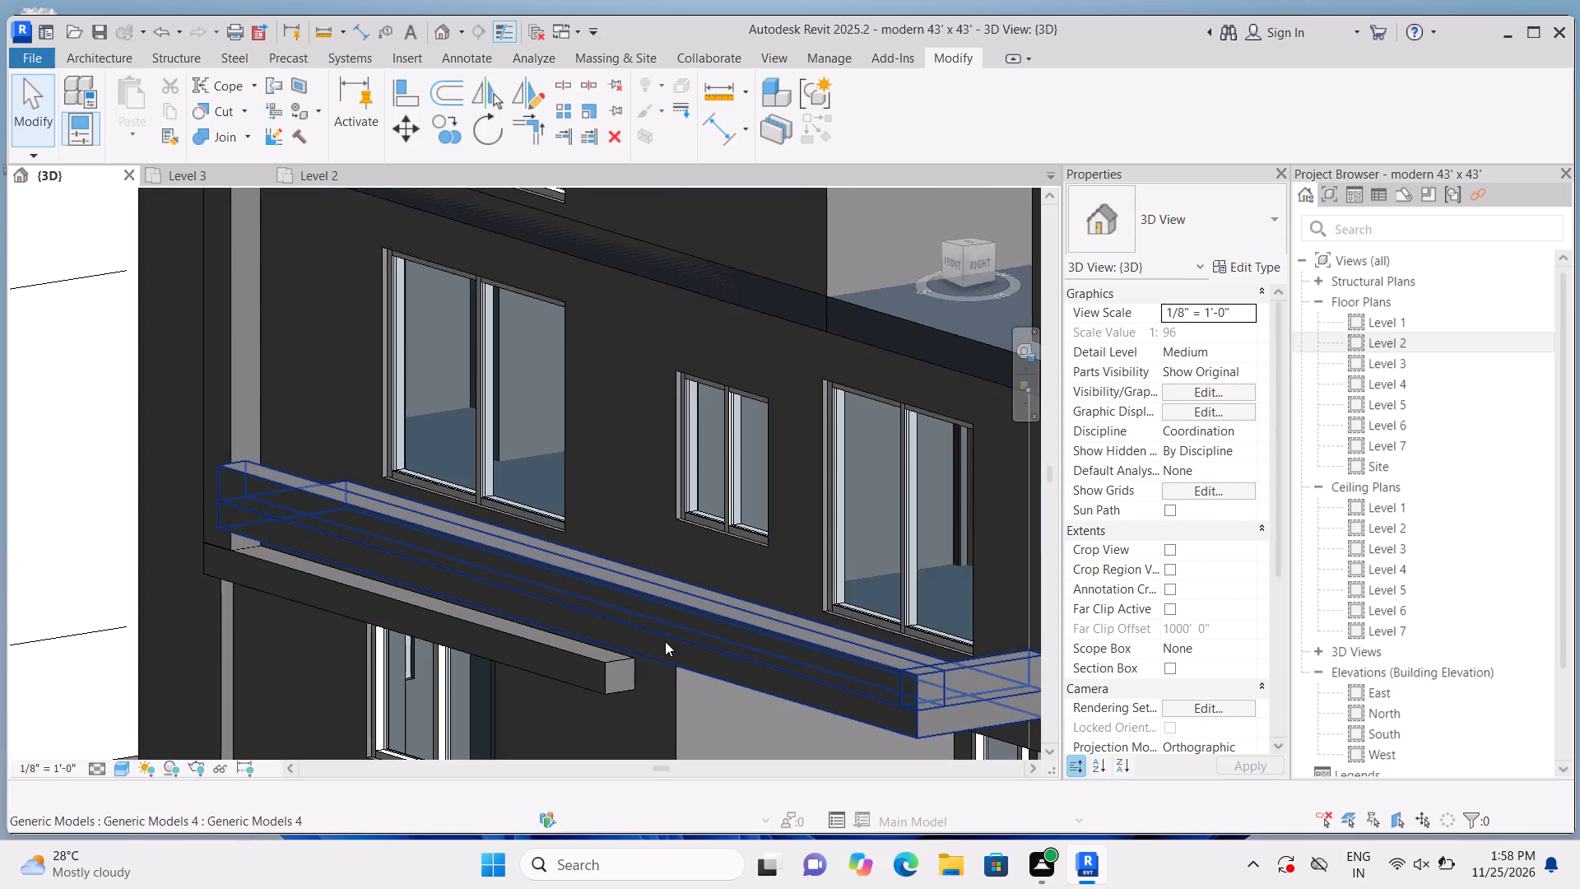
scroll(665, 641, up, 2)
scroll(663, 580, down, 1)
click(658, 575)
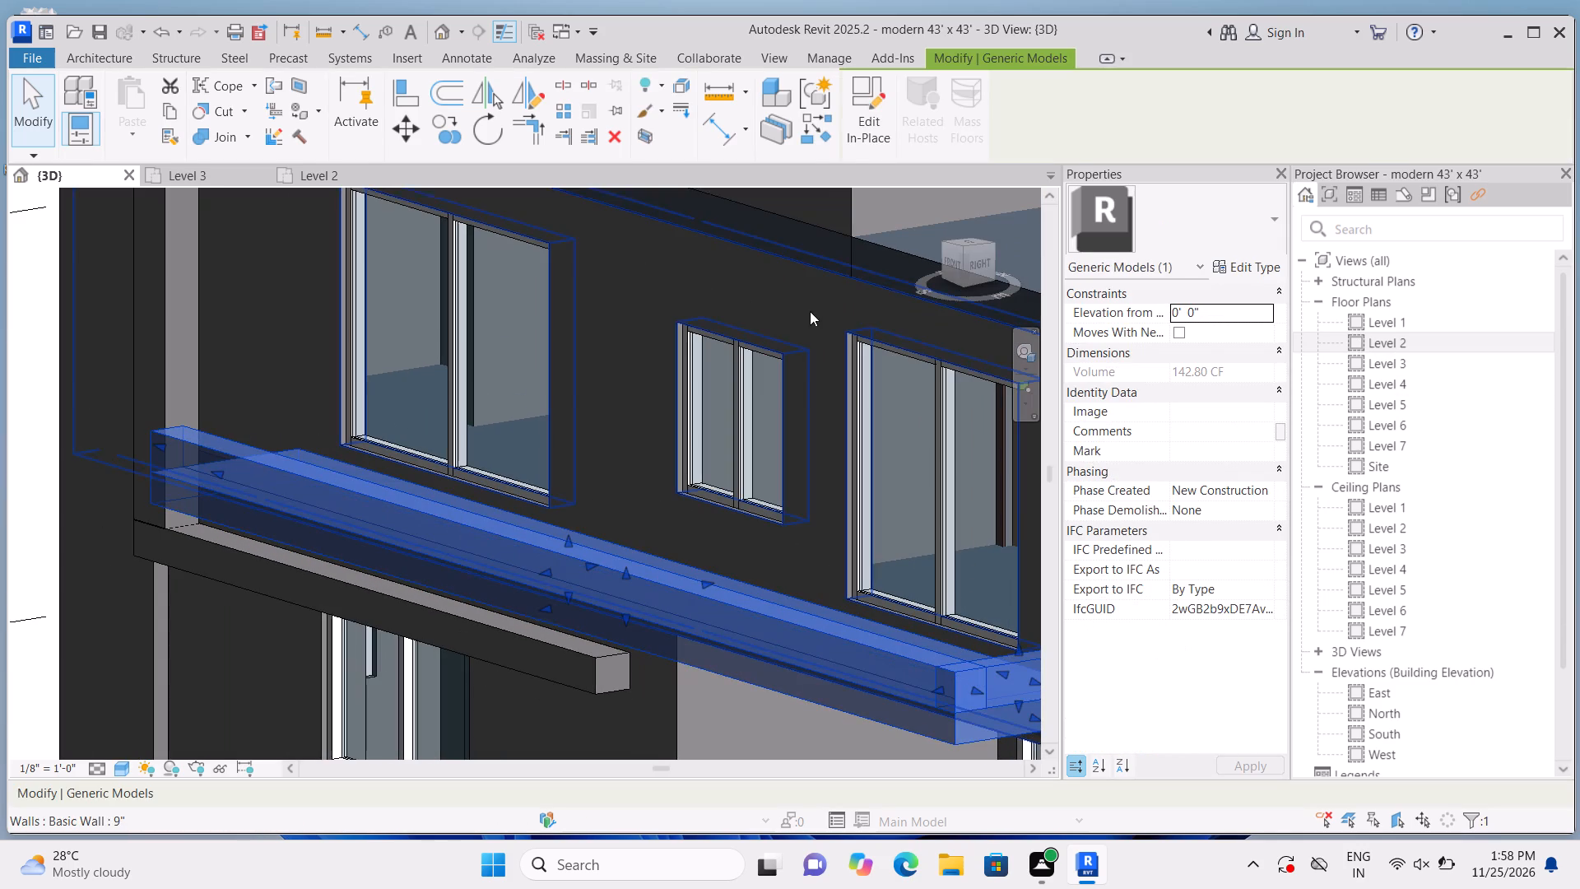
click(855, 138)
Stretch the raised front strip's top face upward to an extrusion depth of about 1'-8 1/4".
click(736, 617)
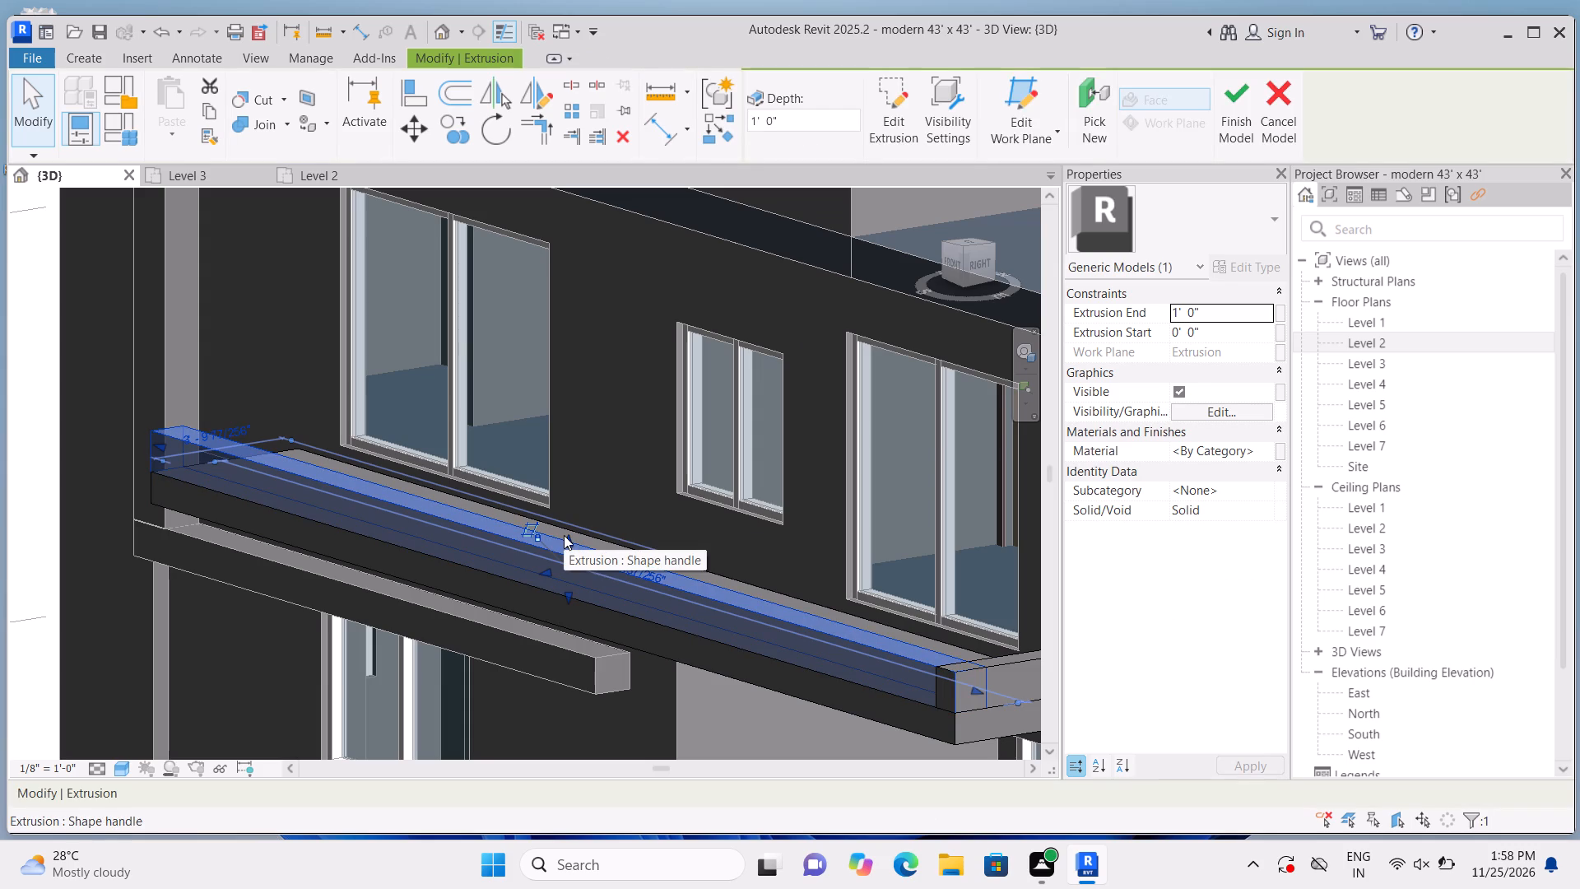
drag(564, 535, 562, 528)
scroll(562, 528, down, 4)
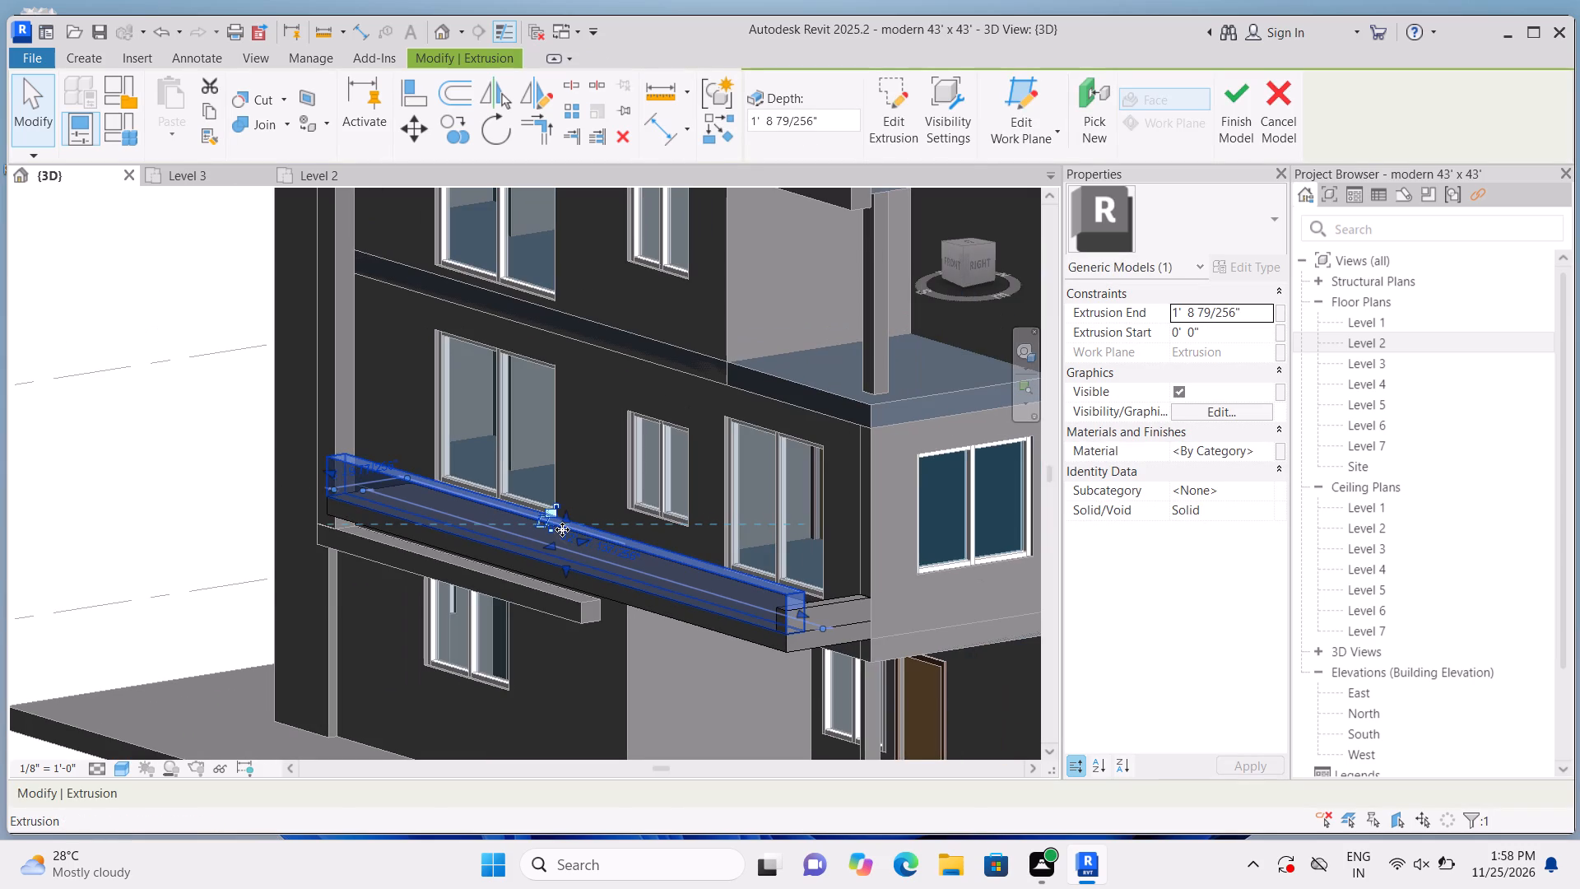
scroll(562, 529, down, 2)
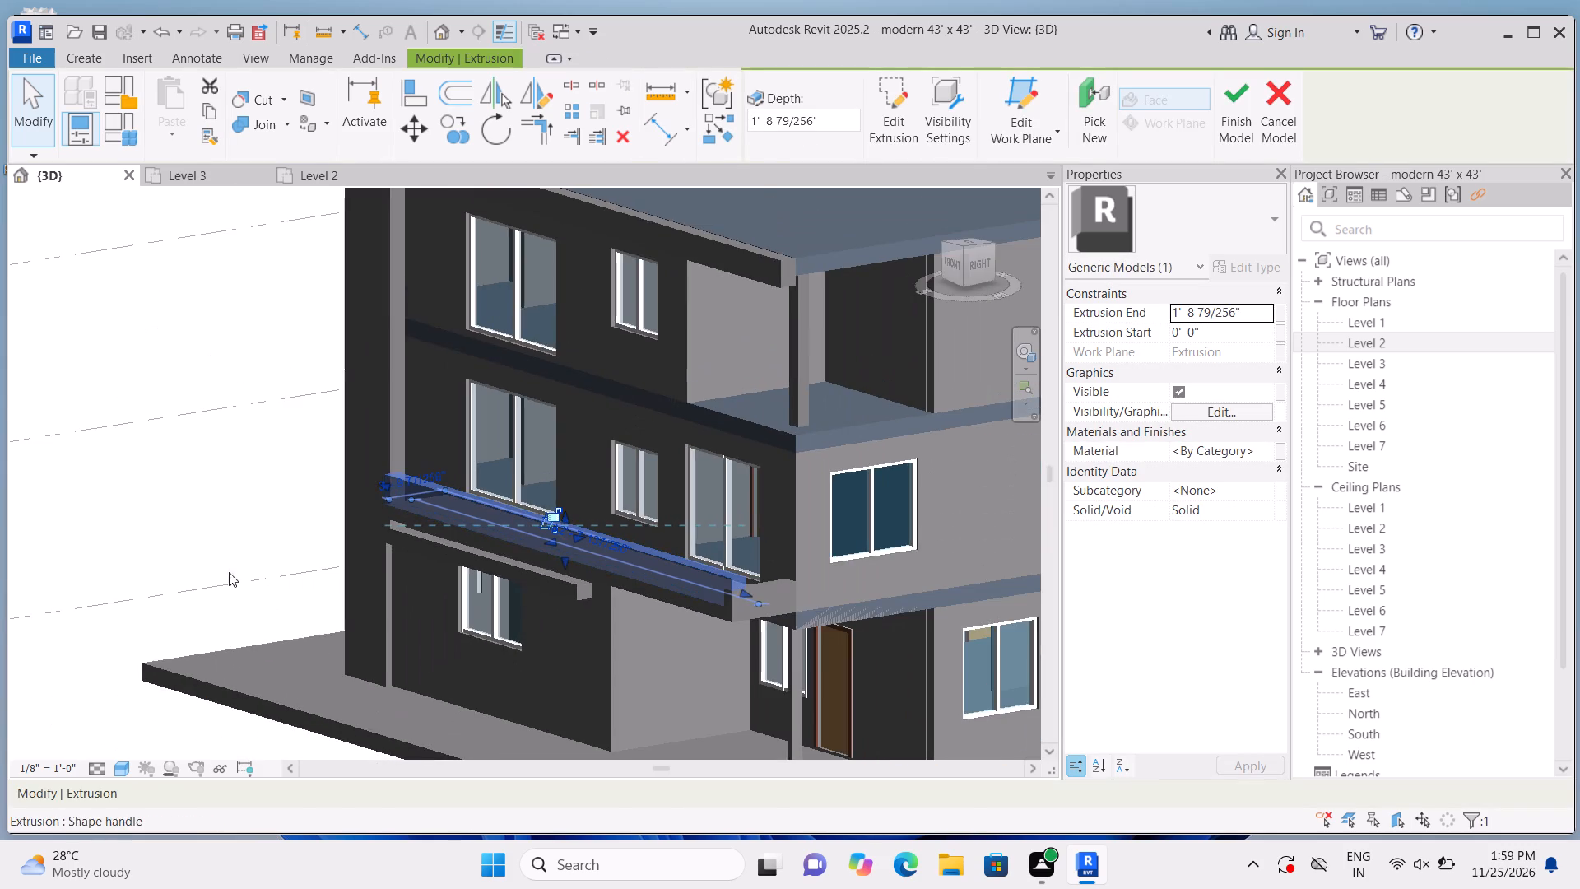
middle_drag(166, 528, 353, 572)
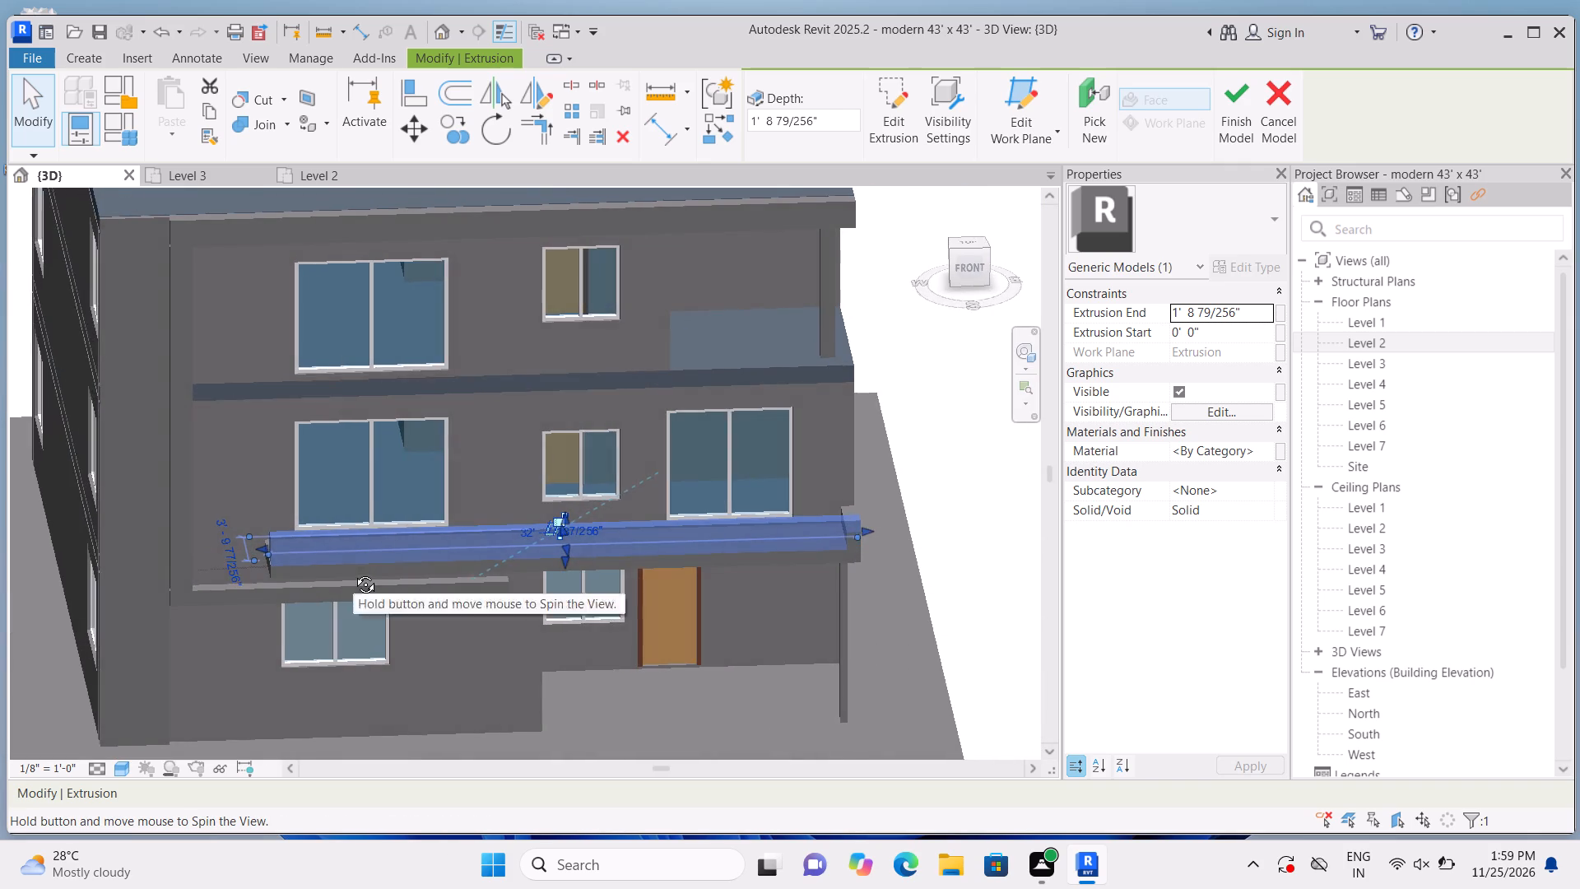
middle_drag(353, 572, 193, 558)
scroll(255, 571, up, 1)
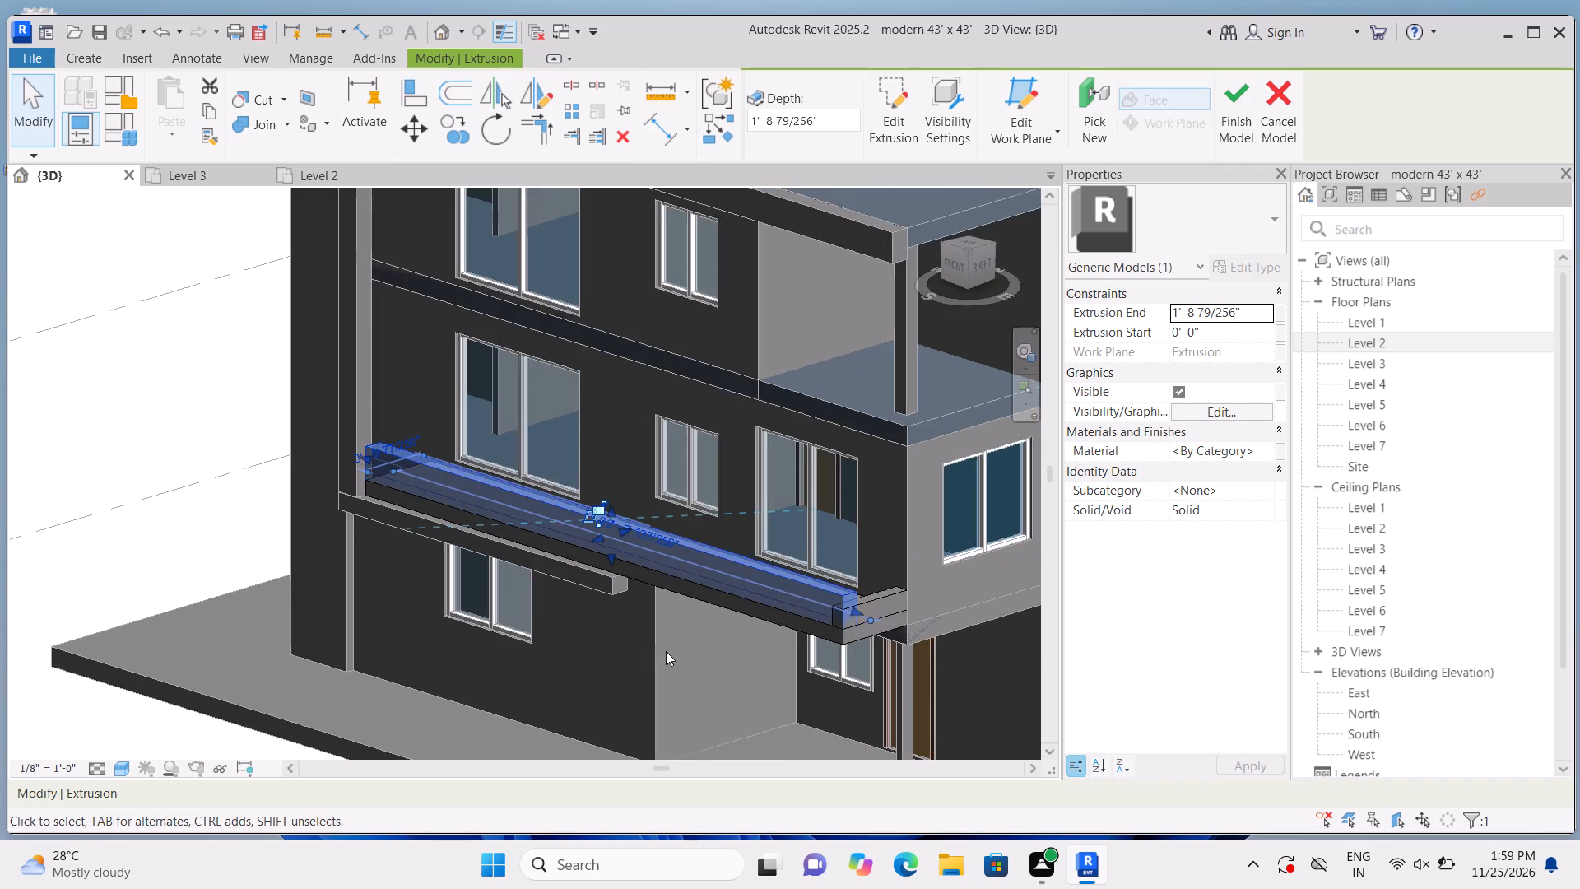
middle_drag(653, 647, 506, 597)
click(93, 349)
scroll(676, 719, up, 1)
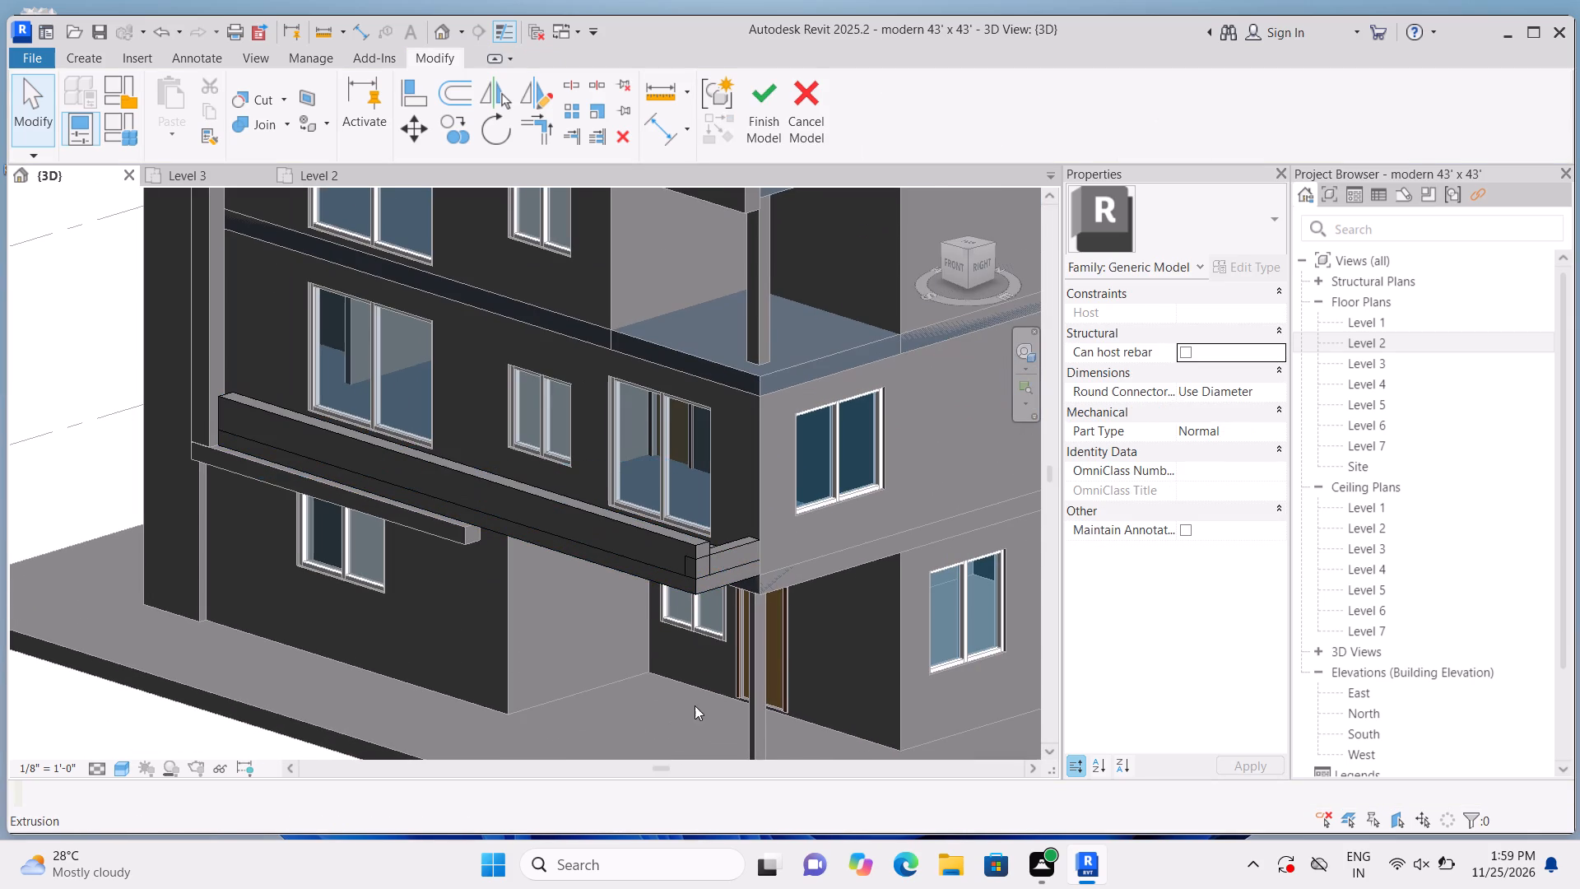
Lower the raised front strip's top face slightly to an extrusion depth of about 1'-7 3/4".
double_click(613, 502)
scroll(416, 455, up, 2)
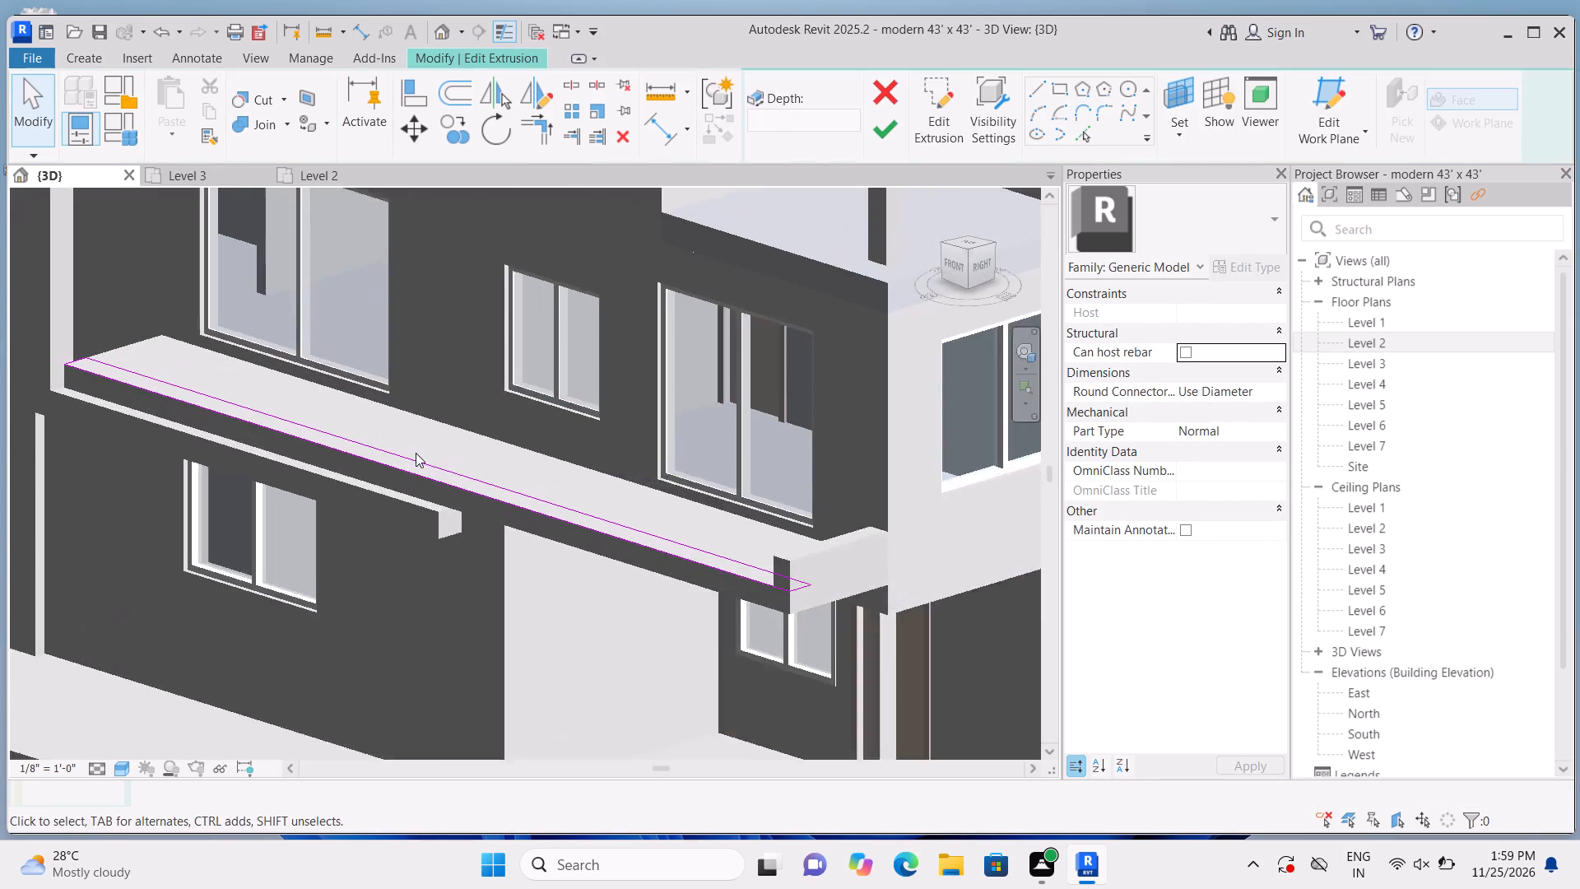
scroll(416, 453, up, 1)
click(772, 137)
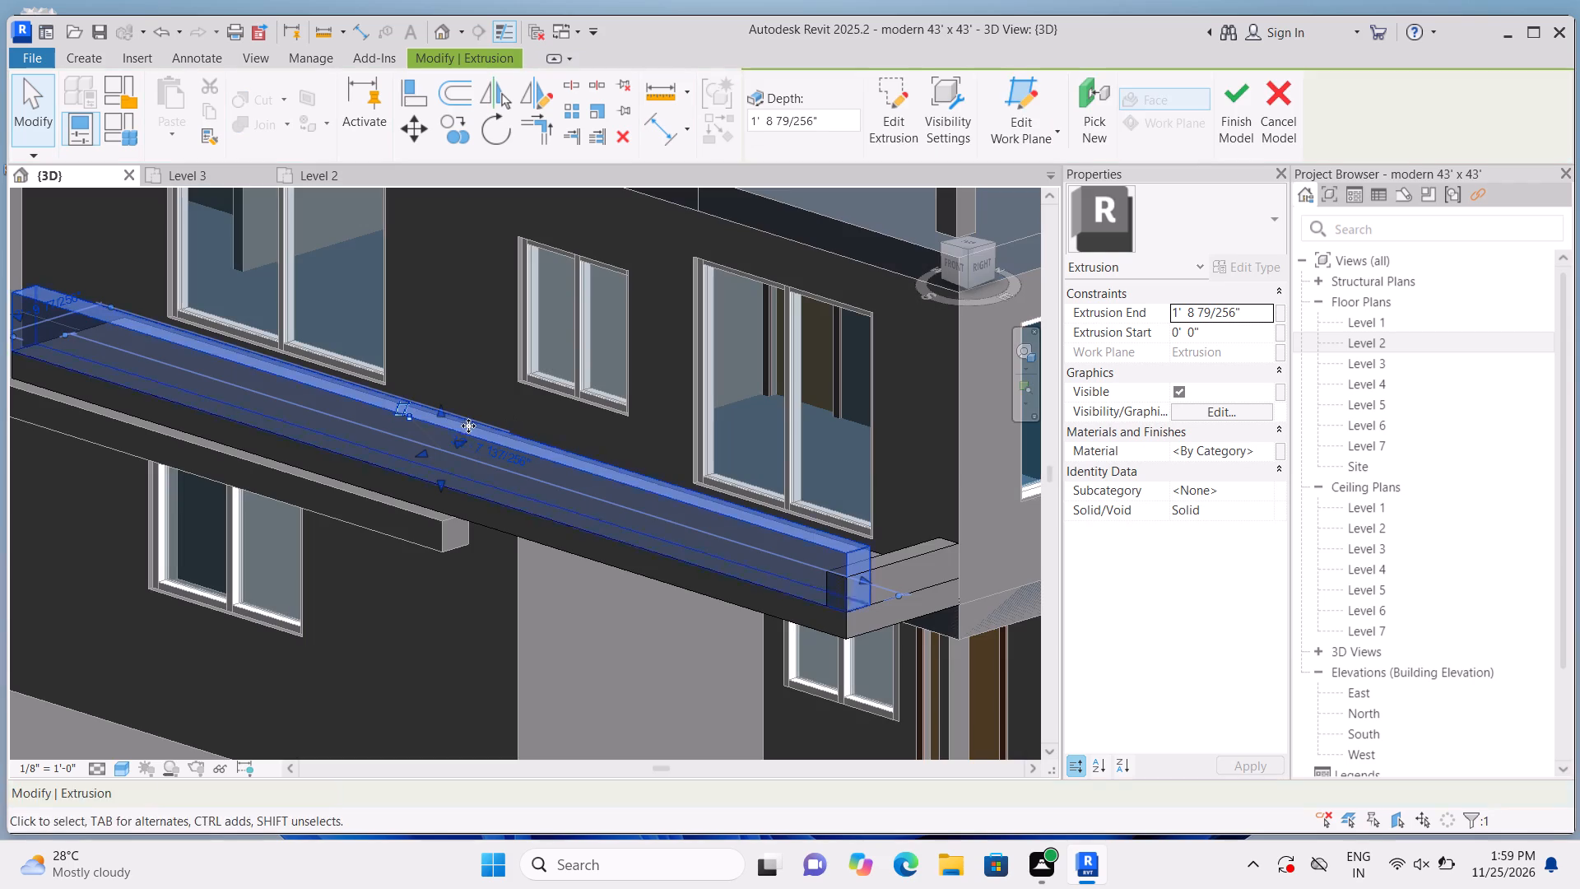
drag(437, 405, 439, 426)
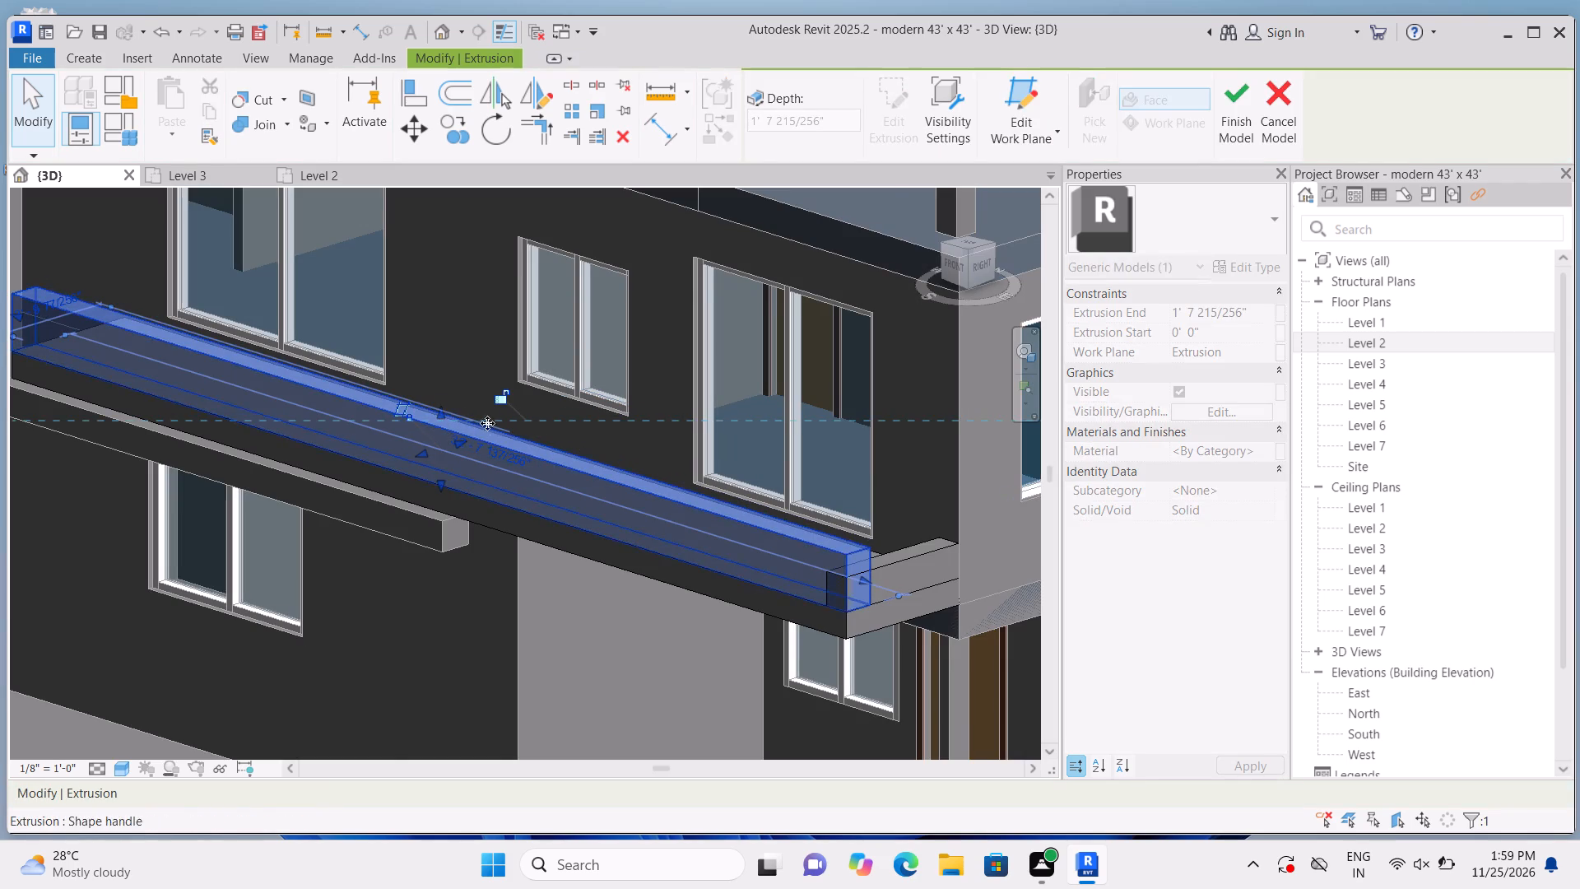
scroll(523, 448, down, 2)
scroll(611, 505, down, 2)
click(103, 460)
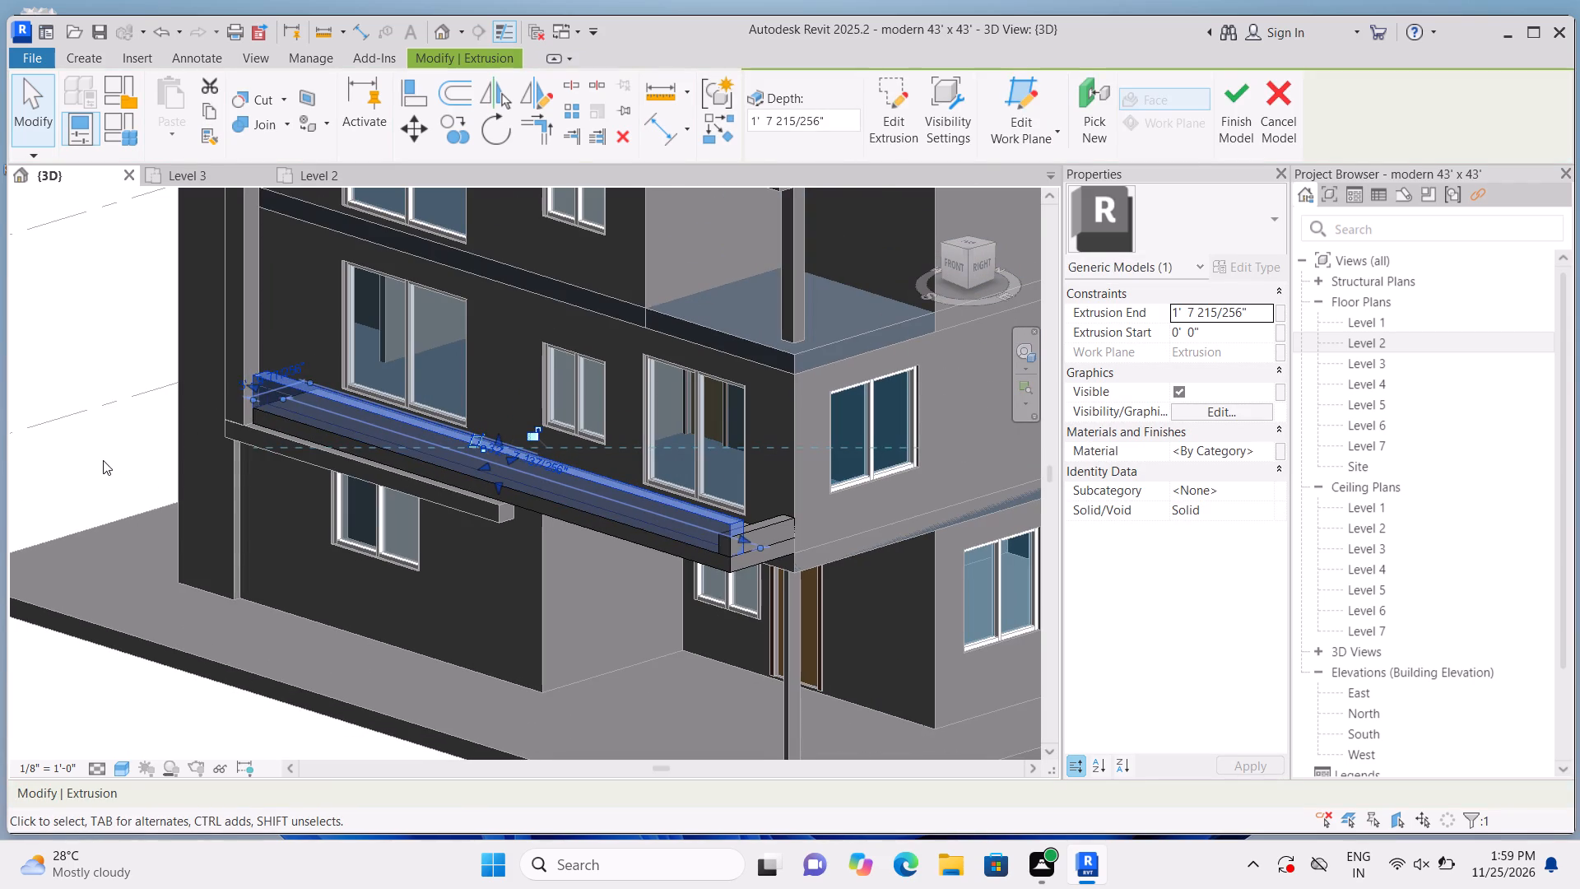
Lower the raised front strip's top face to an extrusion depth of about 1'-4 1/4".
scroll(239, 456, up, 2)
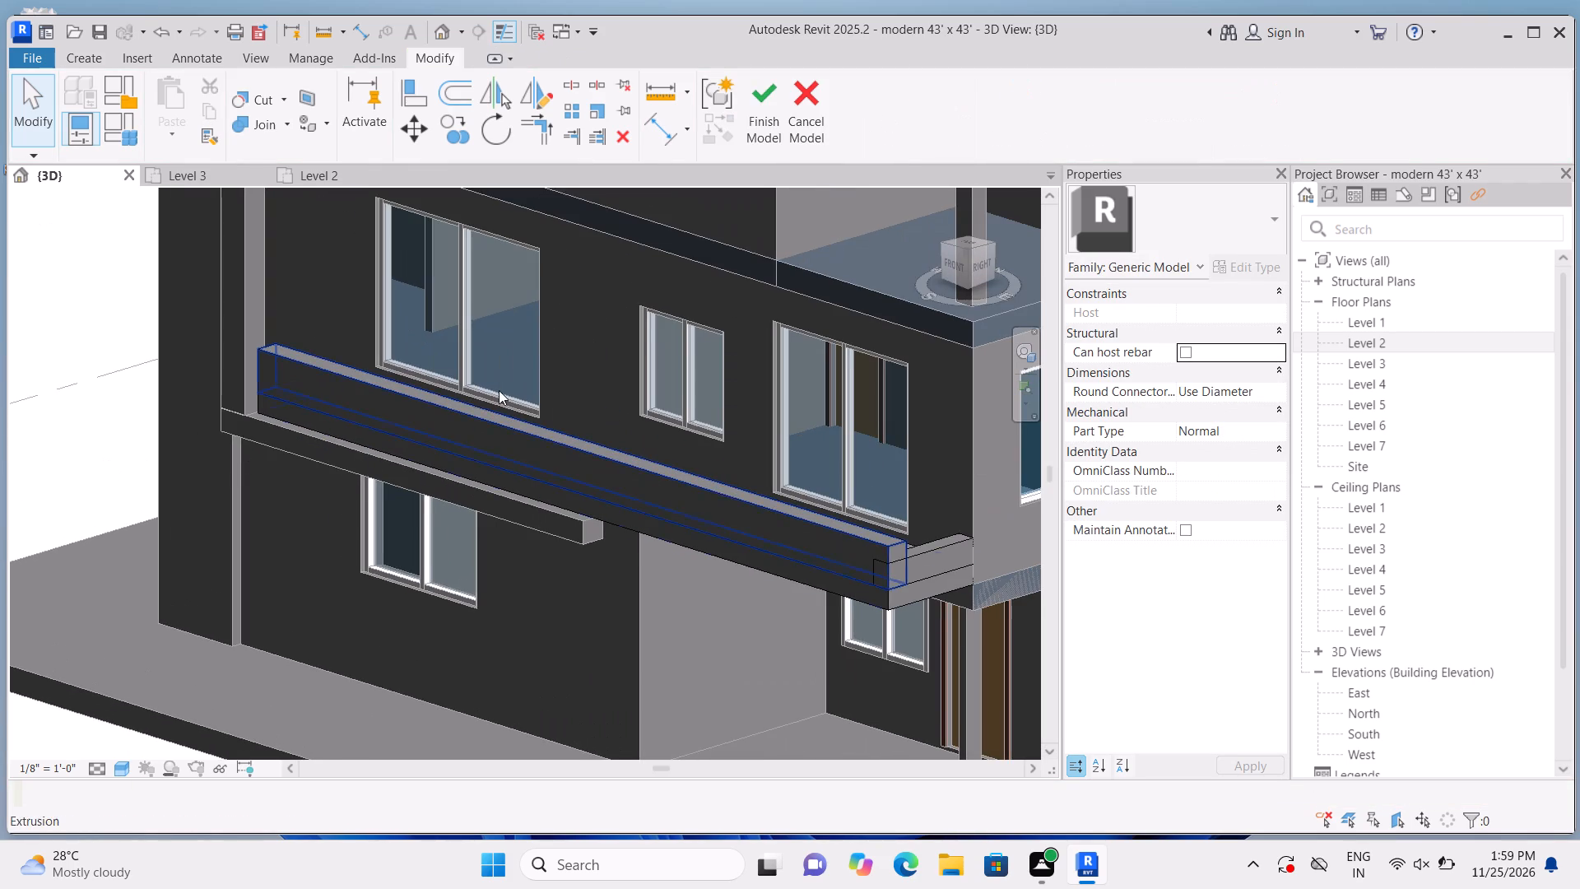
scroll(500, 389, up, 1)
click(527, 463)
scroll(532, 463, up, 6)
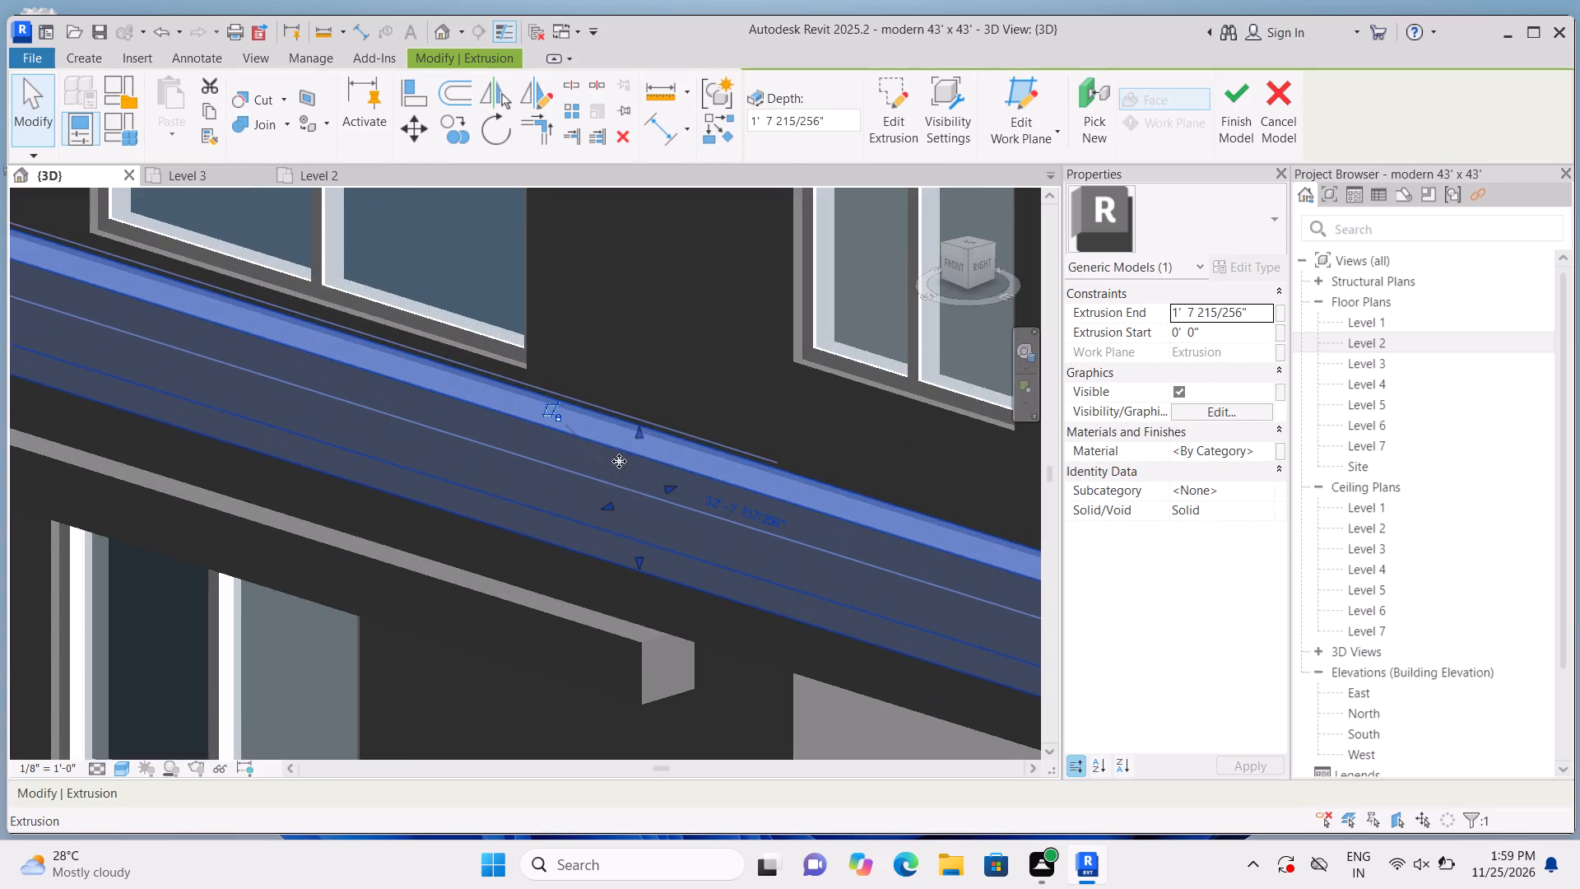
scroll(619, 461, up, 2)
drag(644, 422, 641, 461)
scroll(648, 455, down, 9)
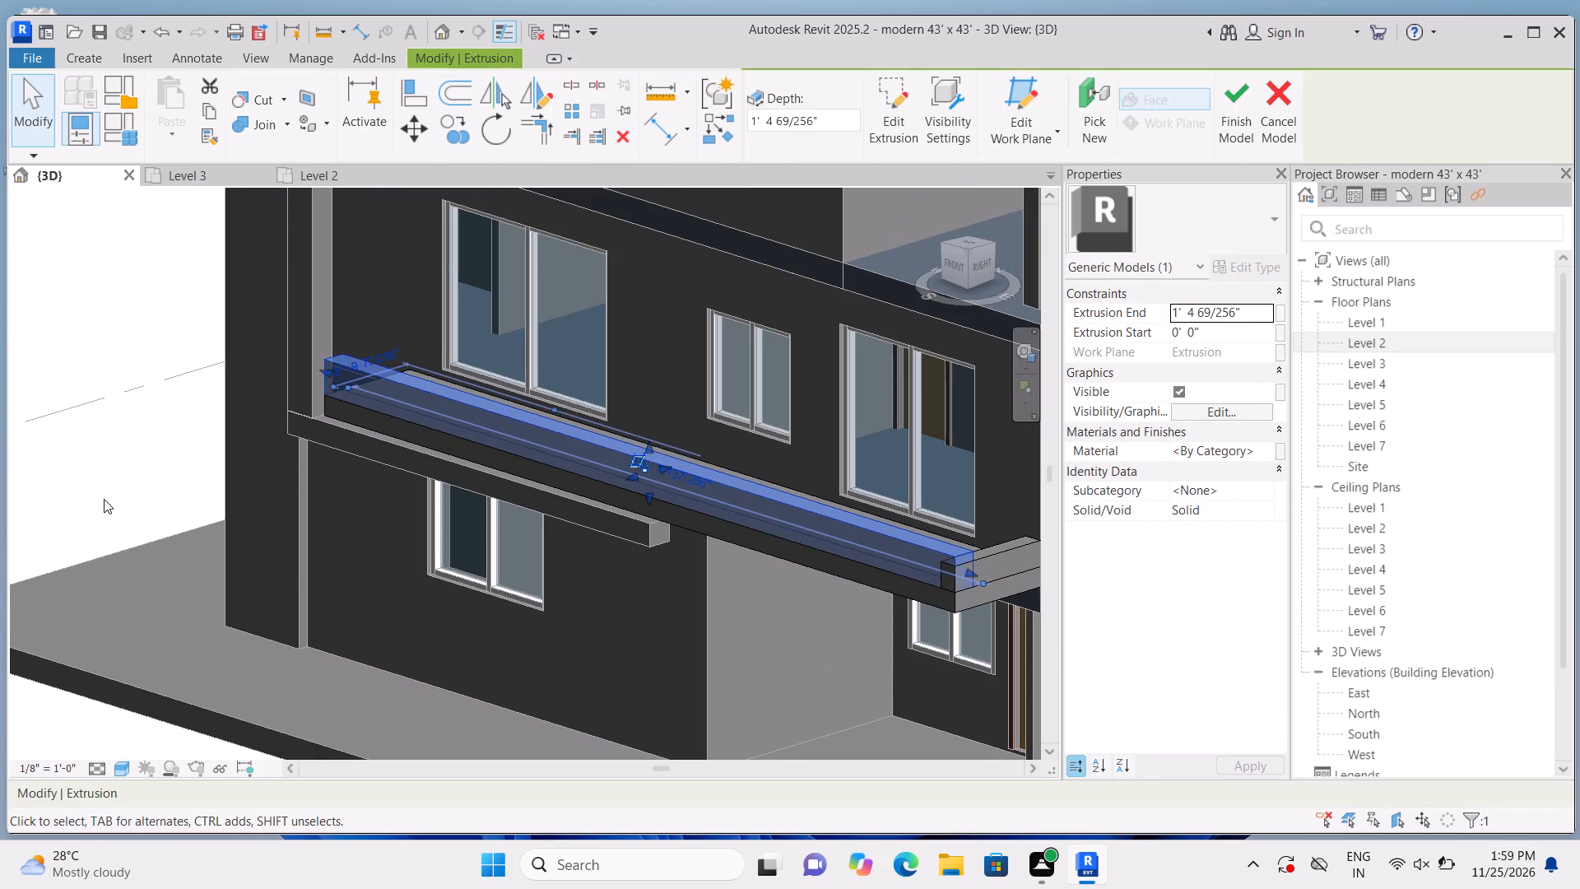
click(104, 499)
middle_drag(114, 501, 0, 477)
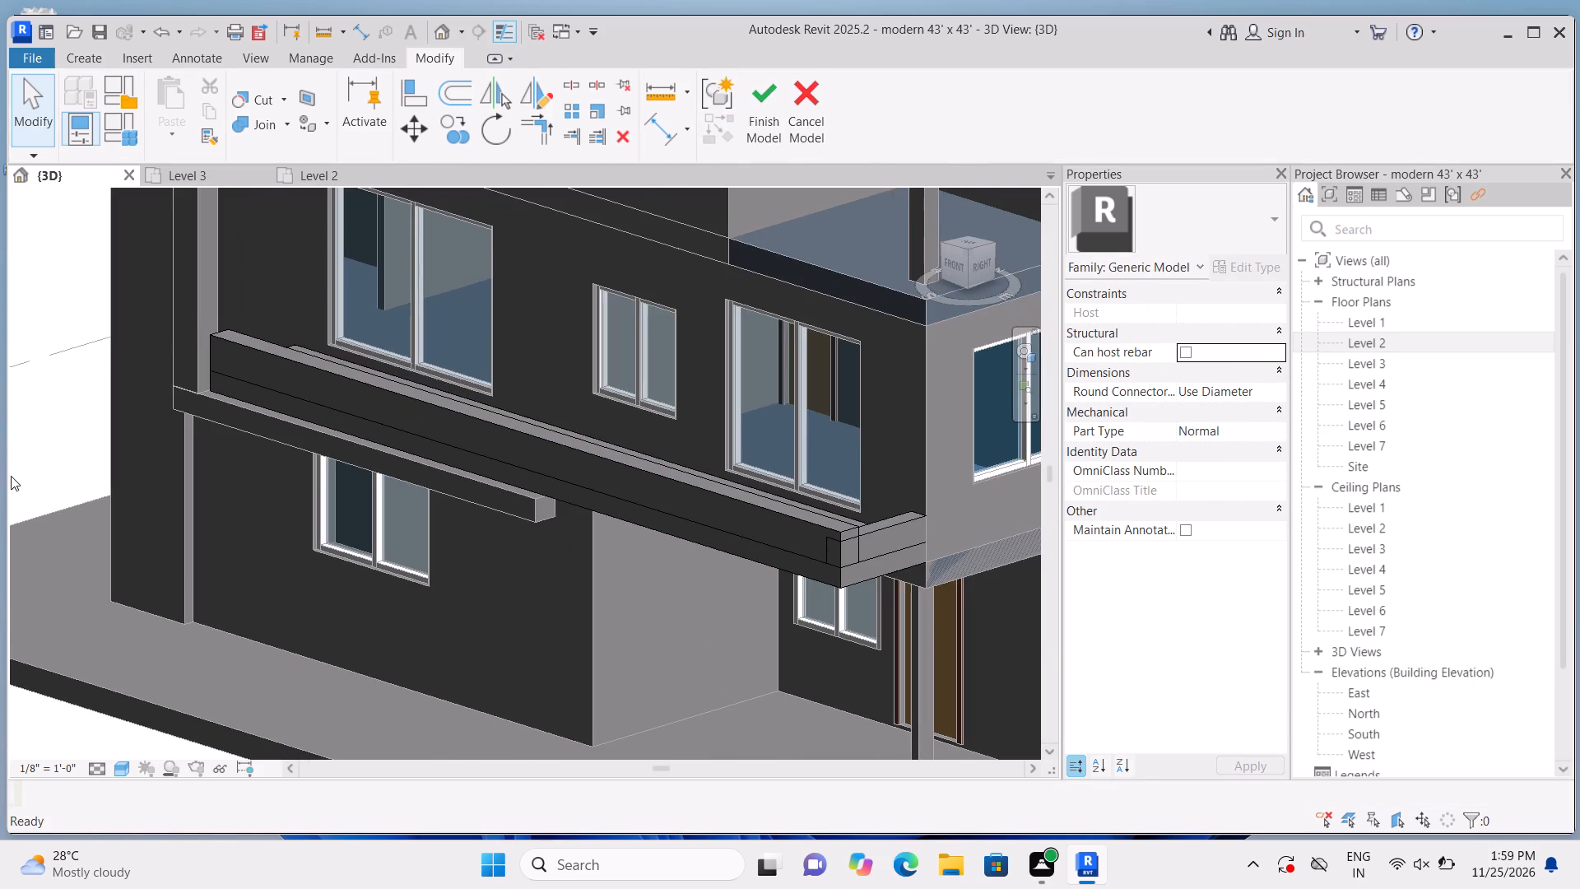
Raise the east end parapet strip's top face to an extrusion depth of about 1'-4 1/4", matching the front strip.
scroll(16, 466, down, 1)
scroll(668, 623, up, 2)
scroll(770, 568, up, 1)
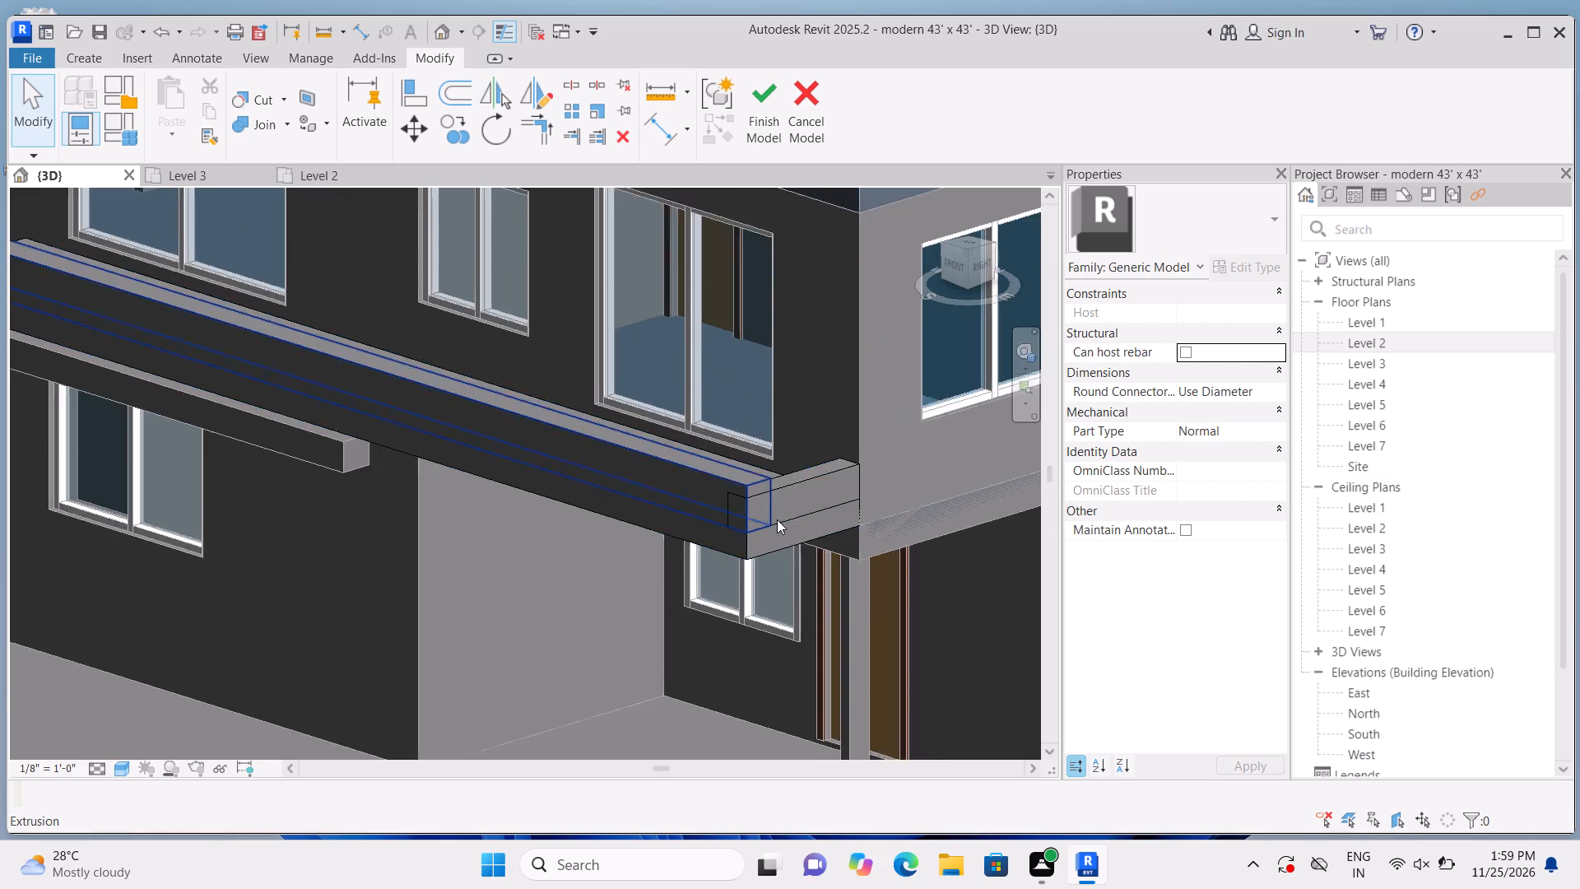
scroll(777, 519, up, 2)
click(787, 480)
scroll(778, 482, up, 4)
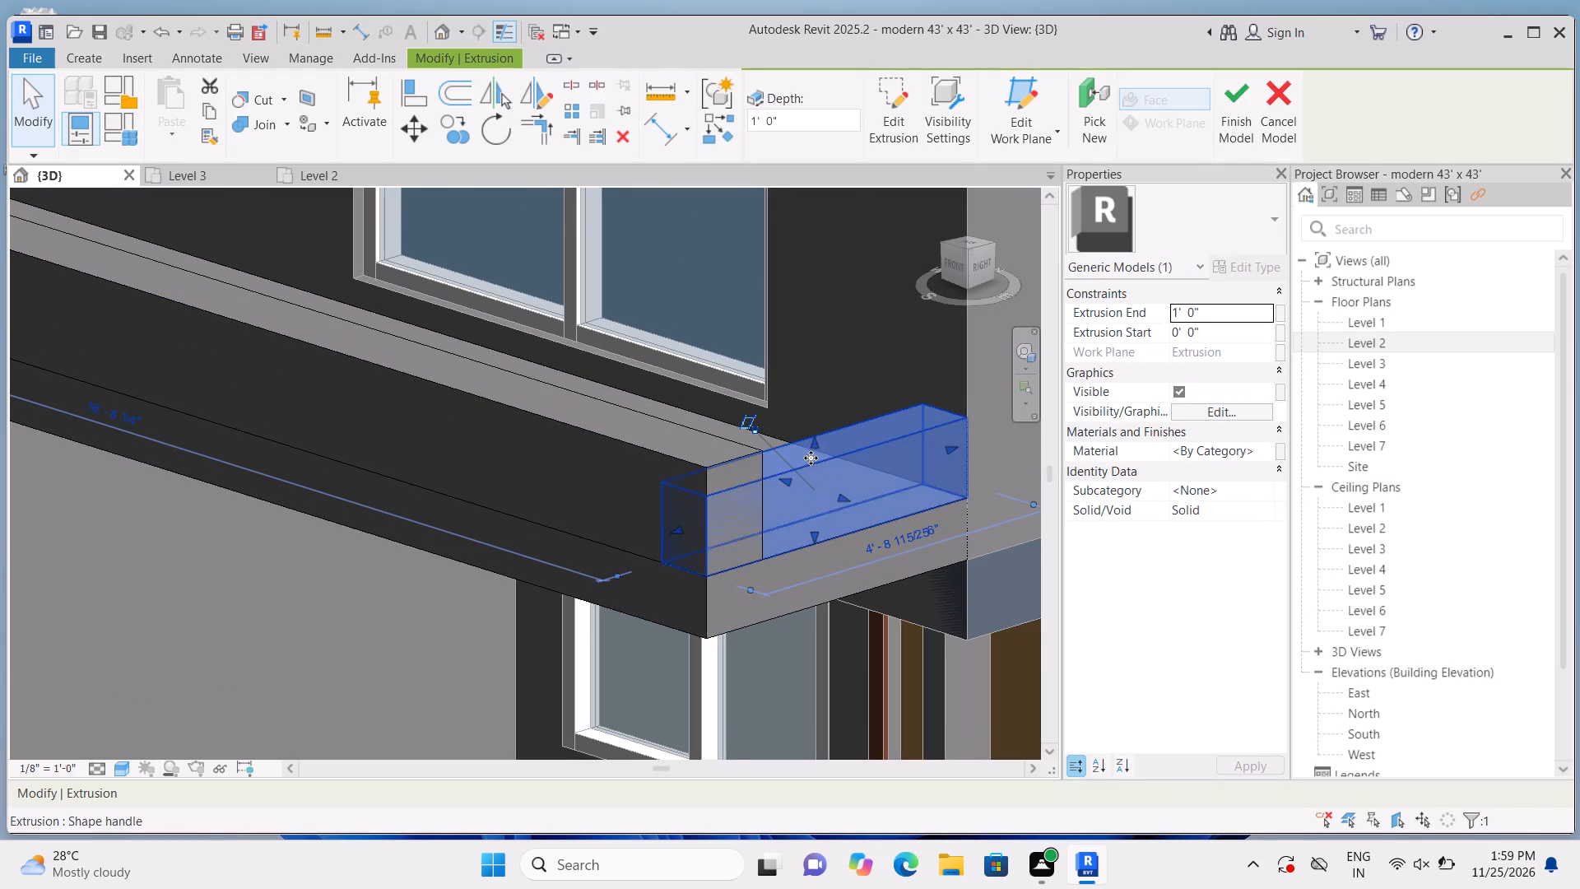
click(819, 443)
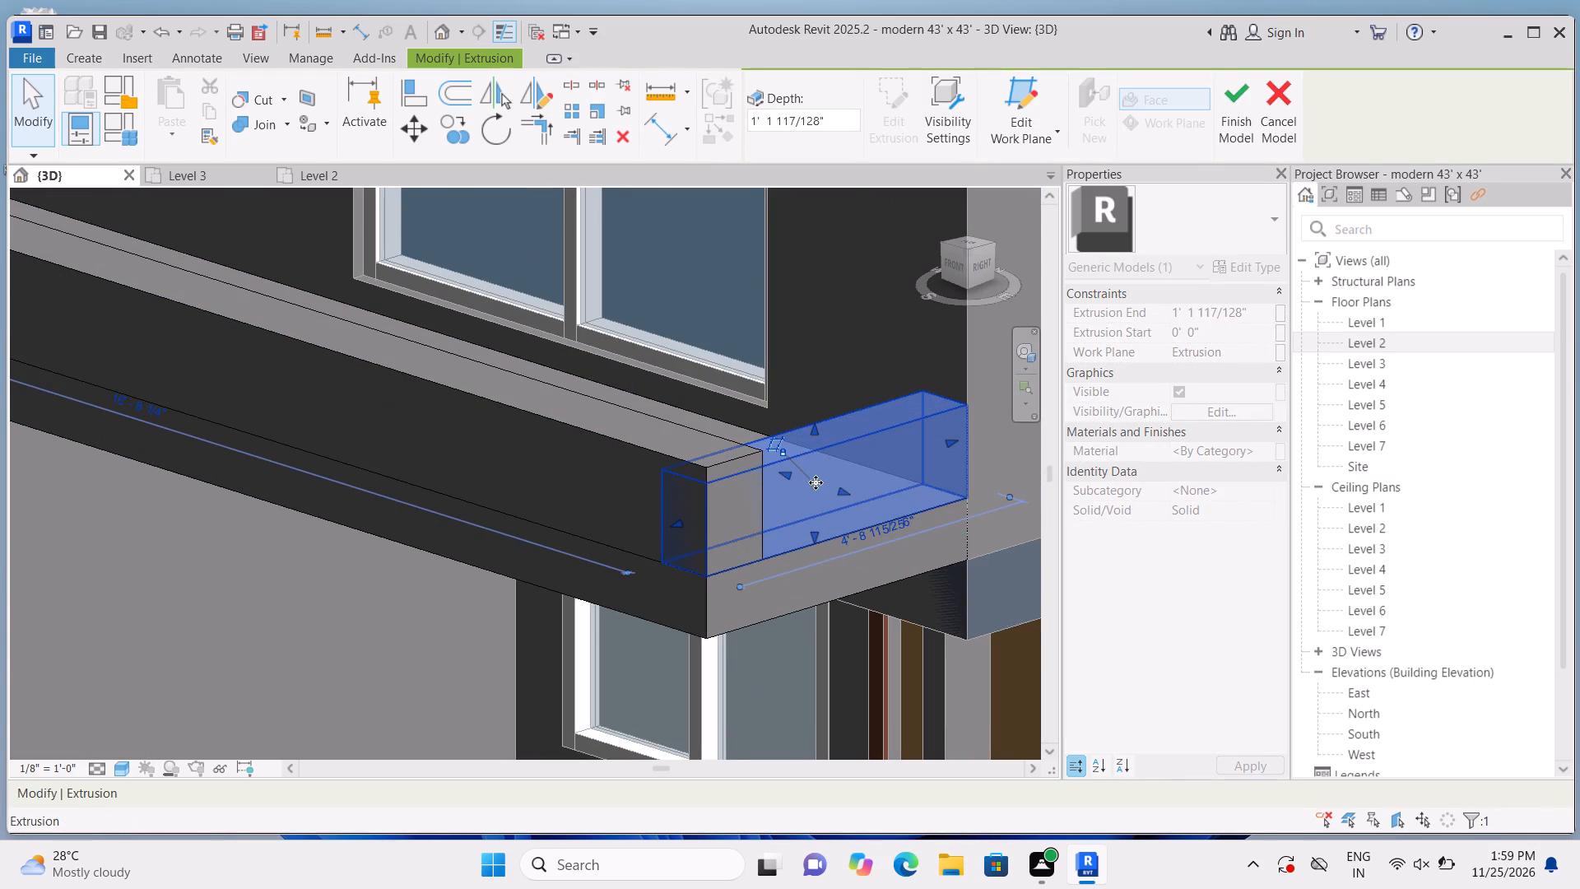
click(816, 427)
scroll(816, 531, down, 3)
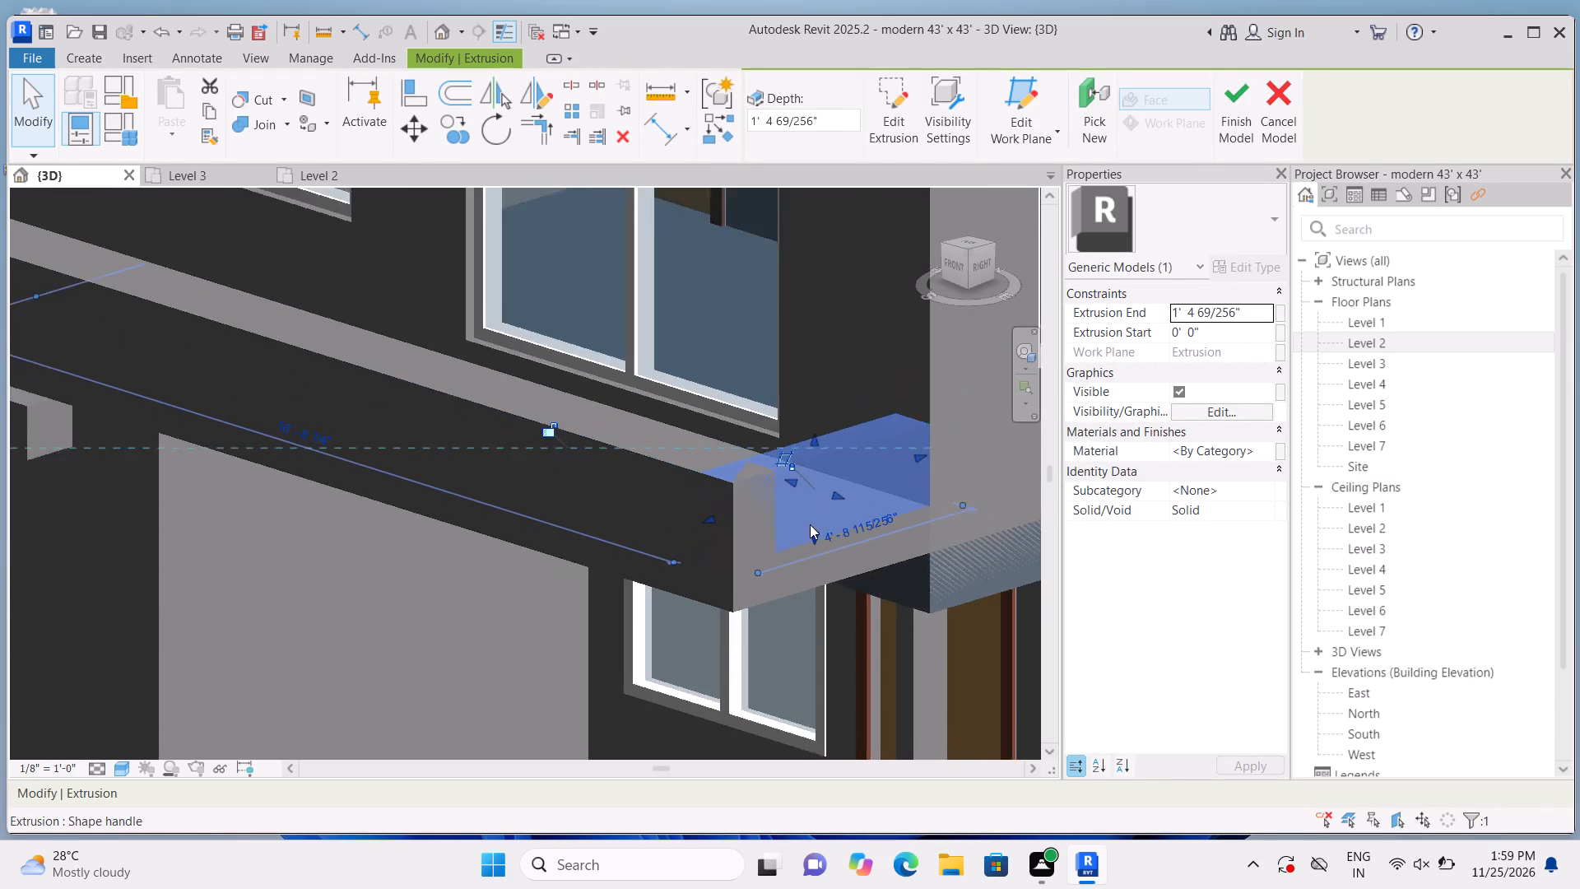
scroll(810, 524, down, 1)
scroll(769, 593, down, 5)
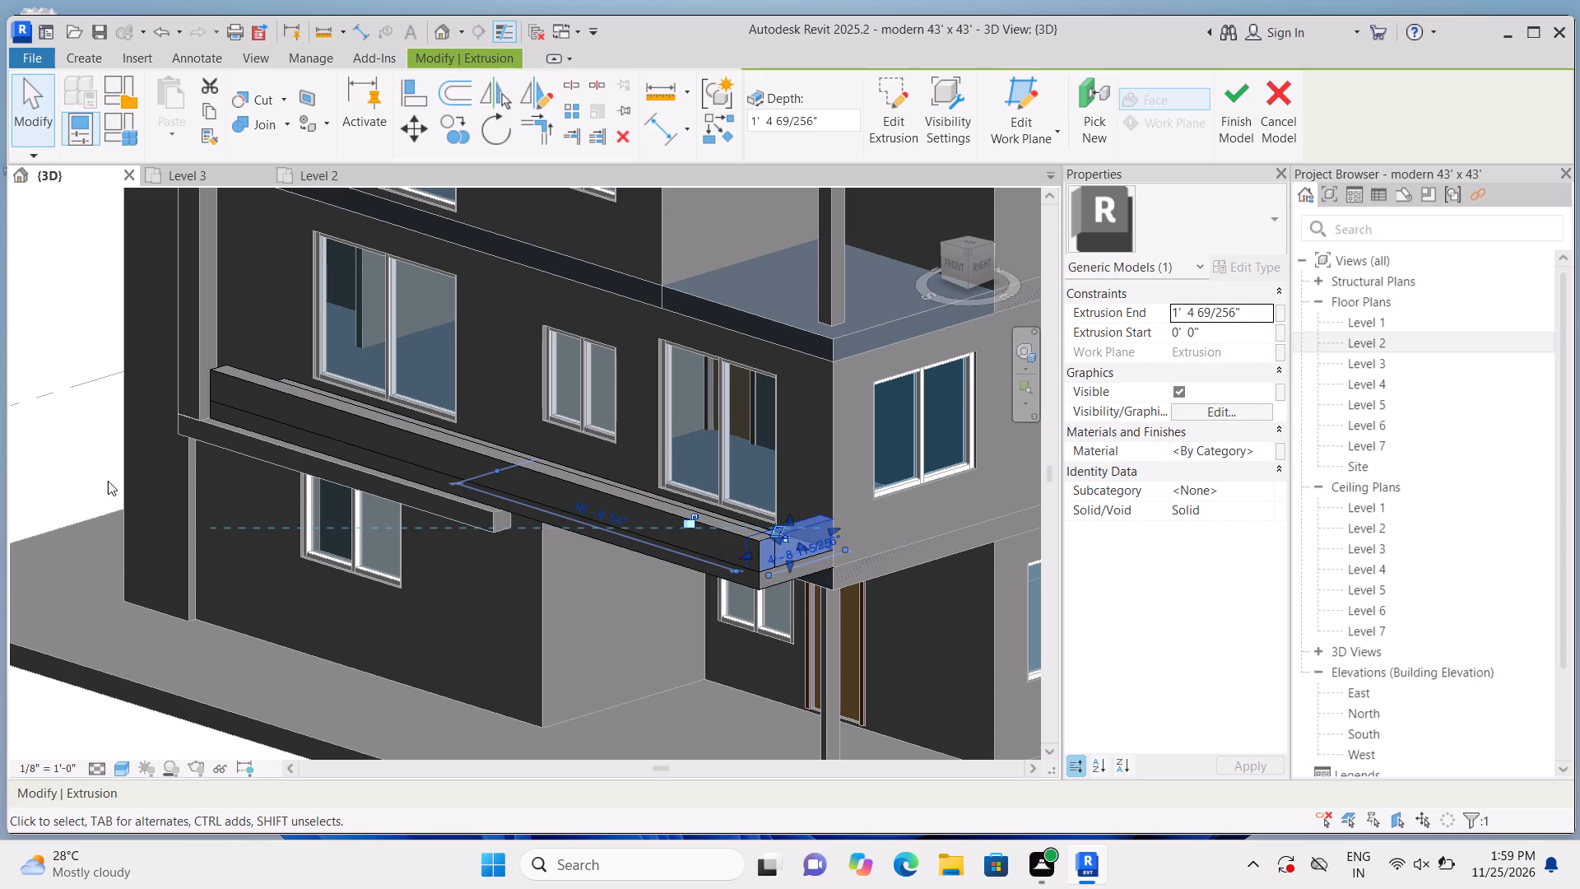
click(81, 447)
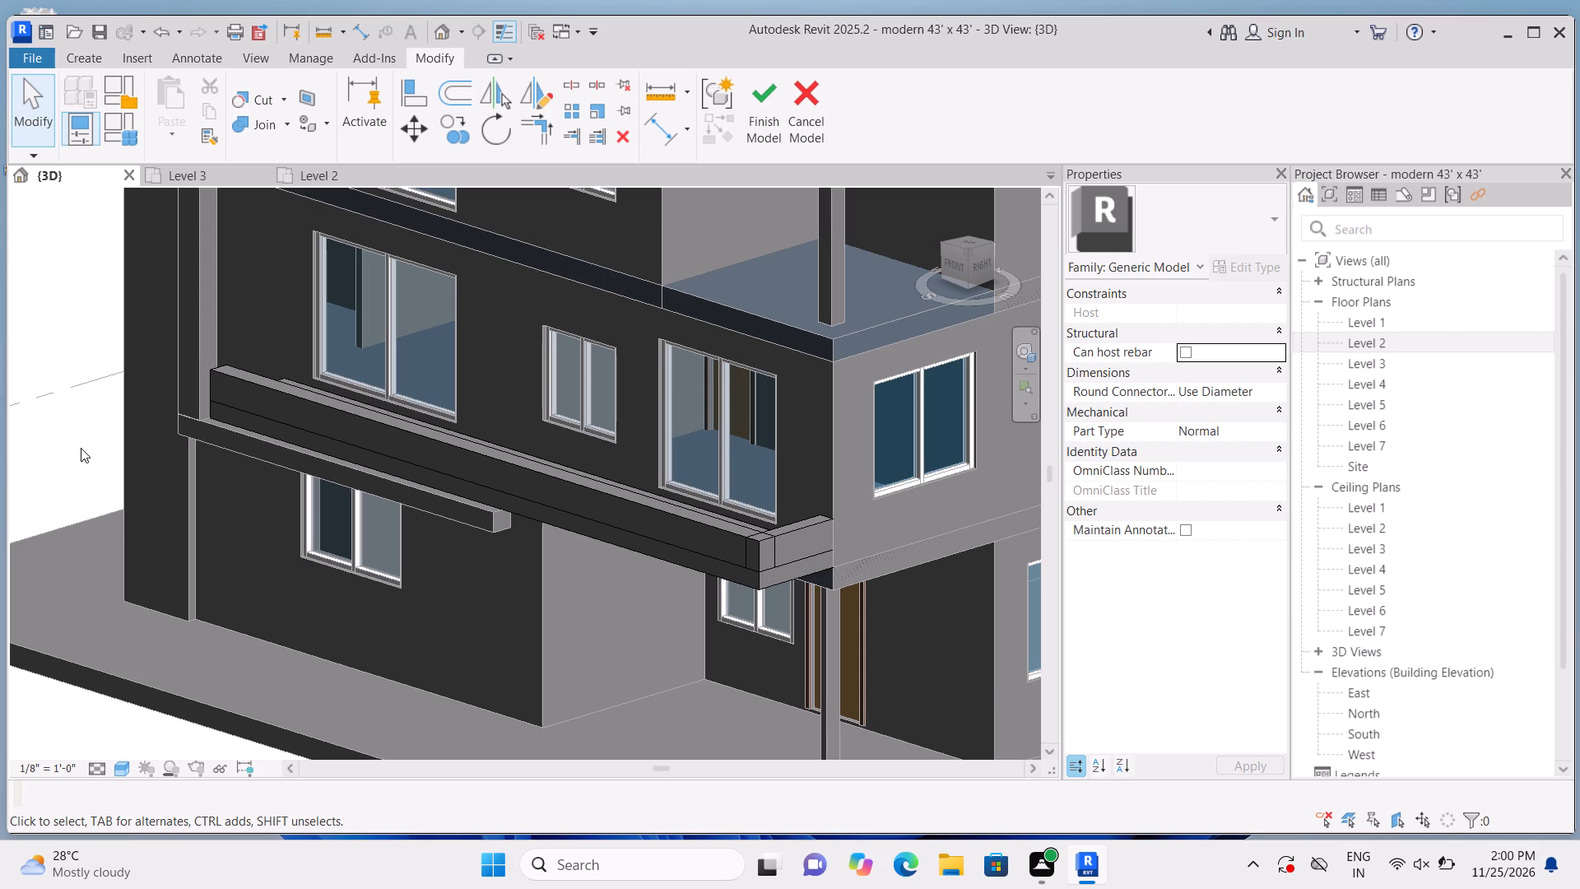
Join the geometry of the raised front strip with the east end strip at their corner.
click(288, 121)
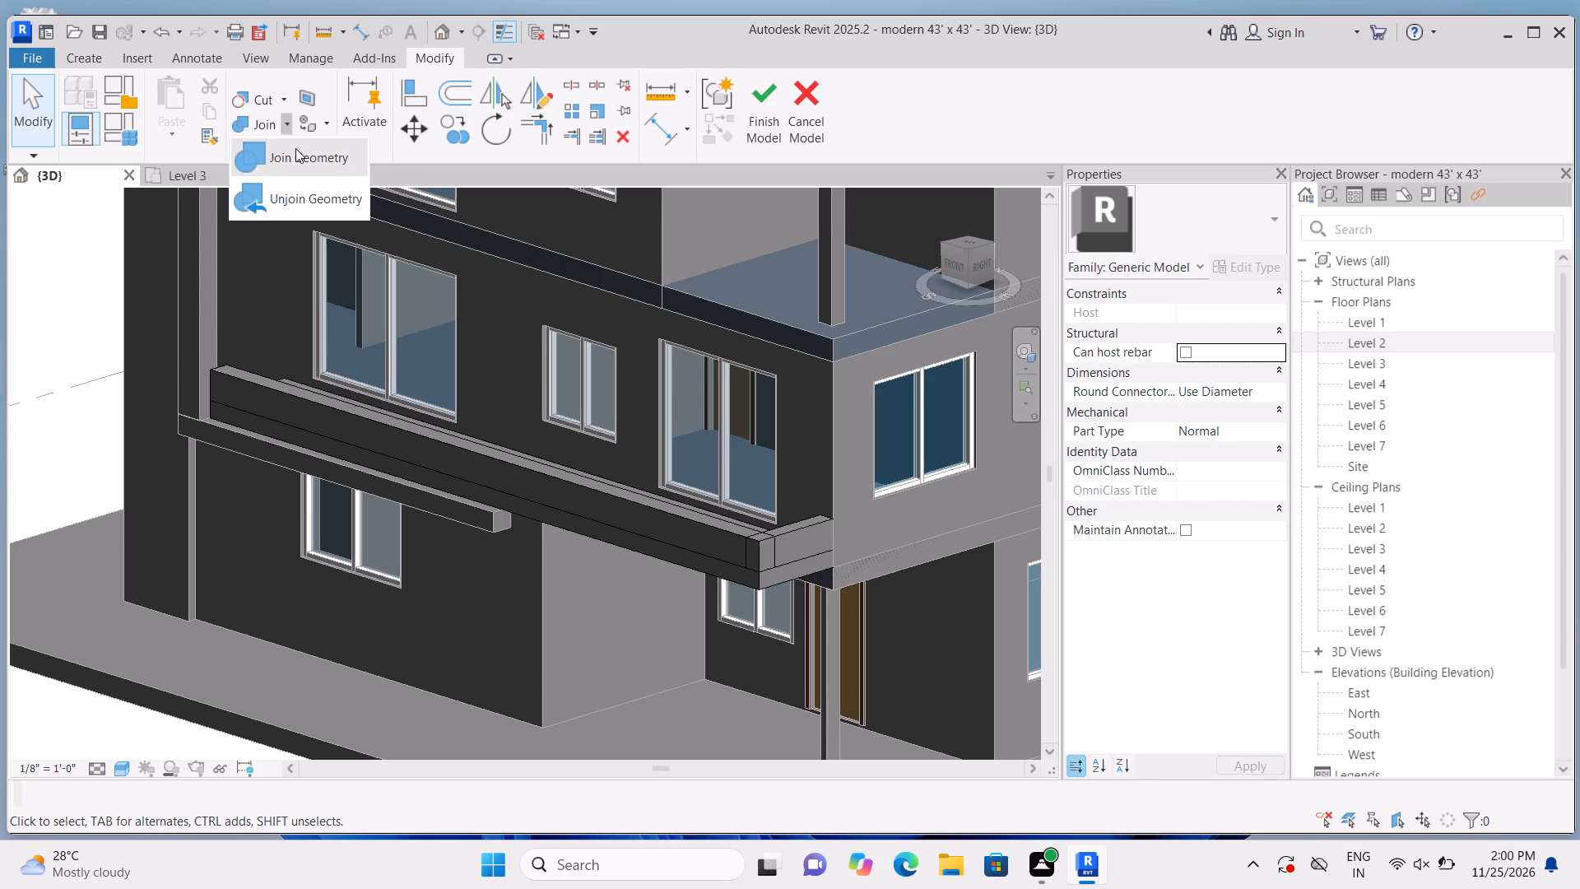
click(295, 151)
scroll(749, 496, up, 1)
click(726, 550)
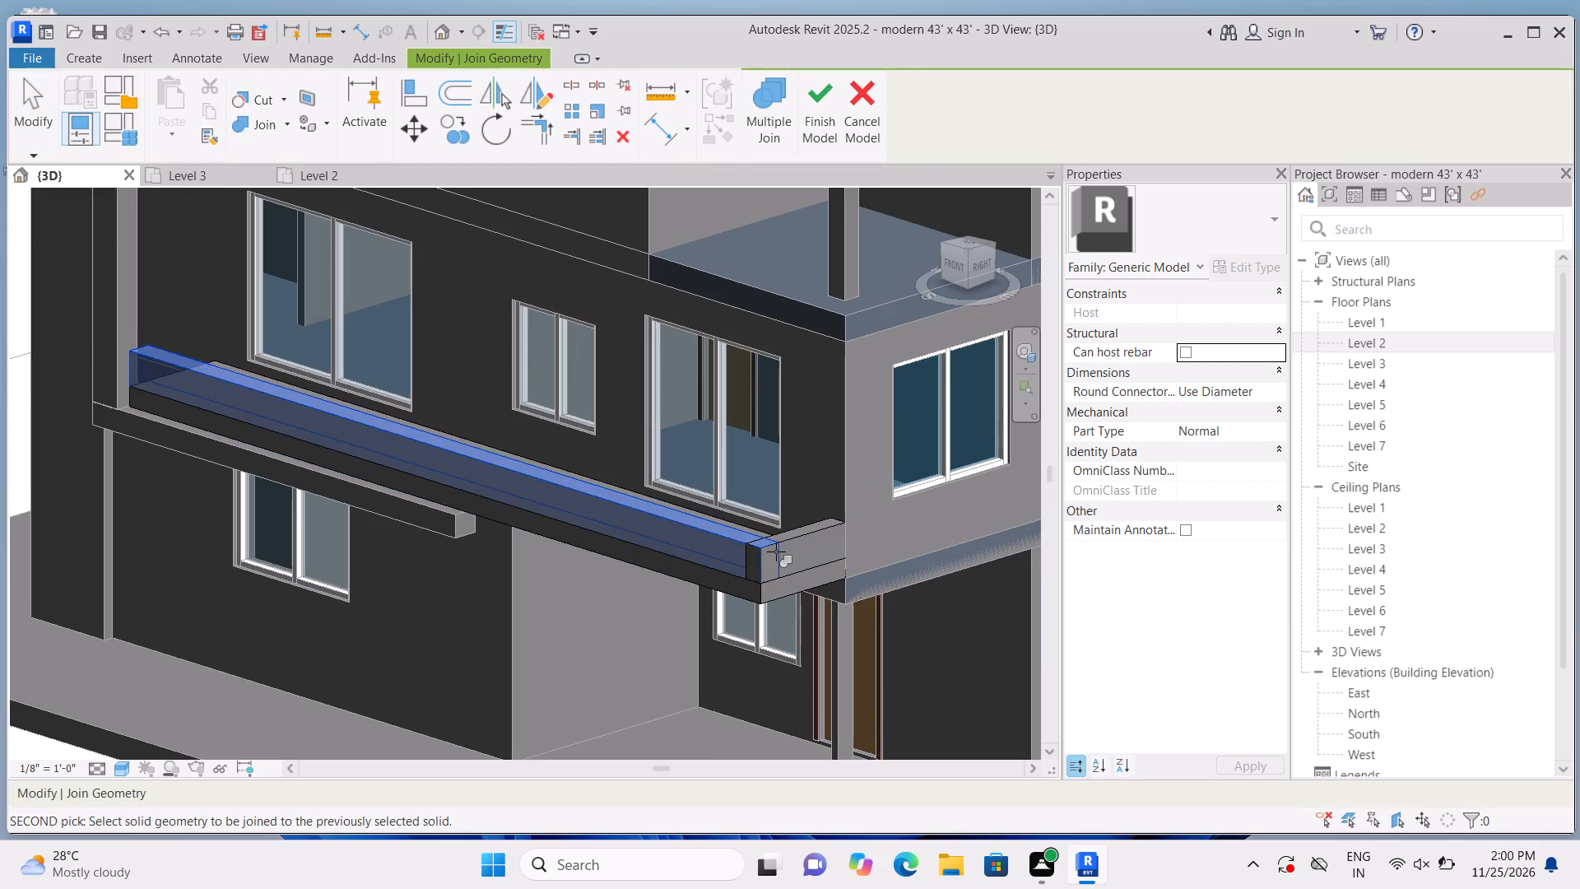
click(778, 552)
Examine the joined parapet band on the front facade from both sides of the building.
scroll(788, 497, down, 3)
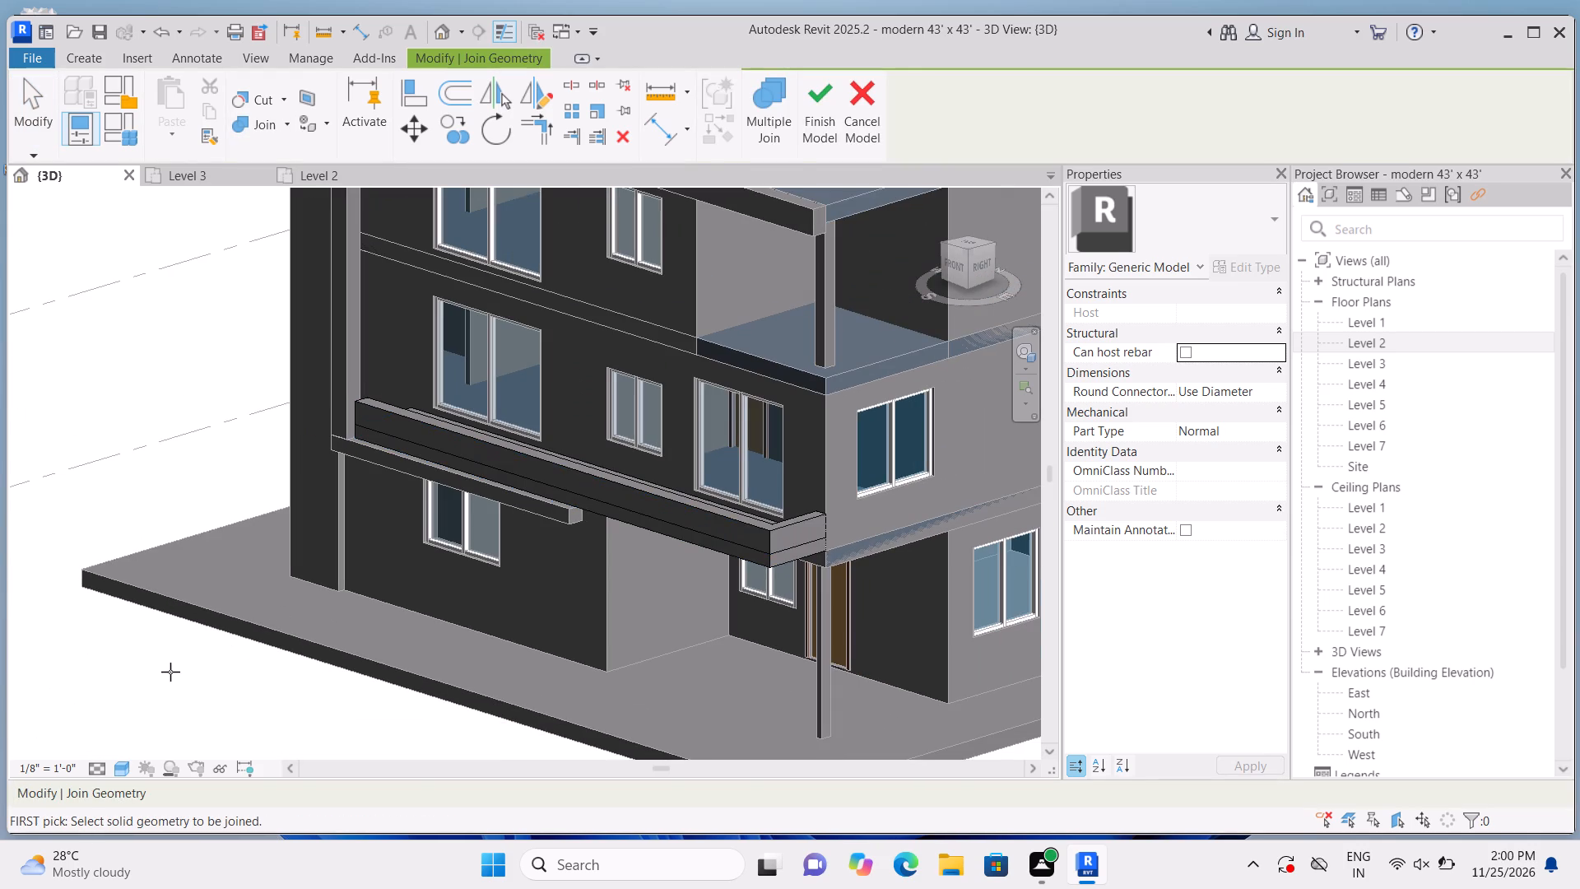
scroll(181, 665, up, 3)
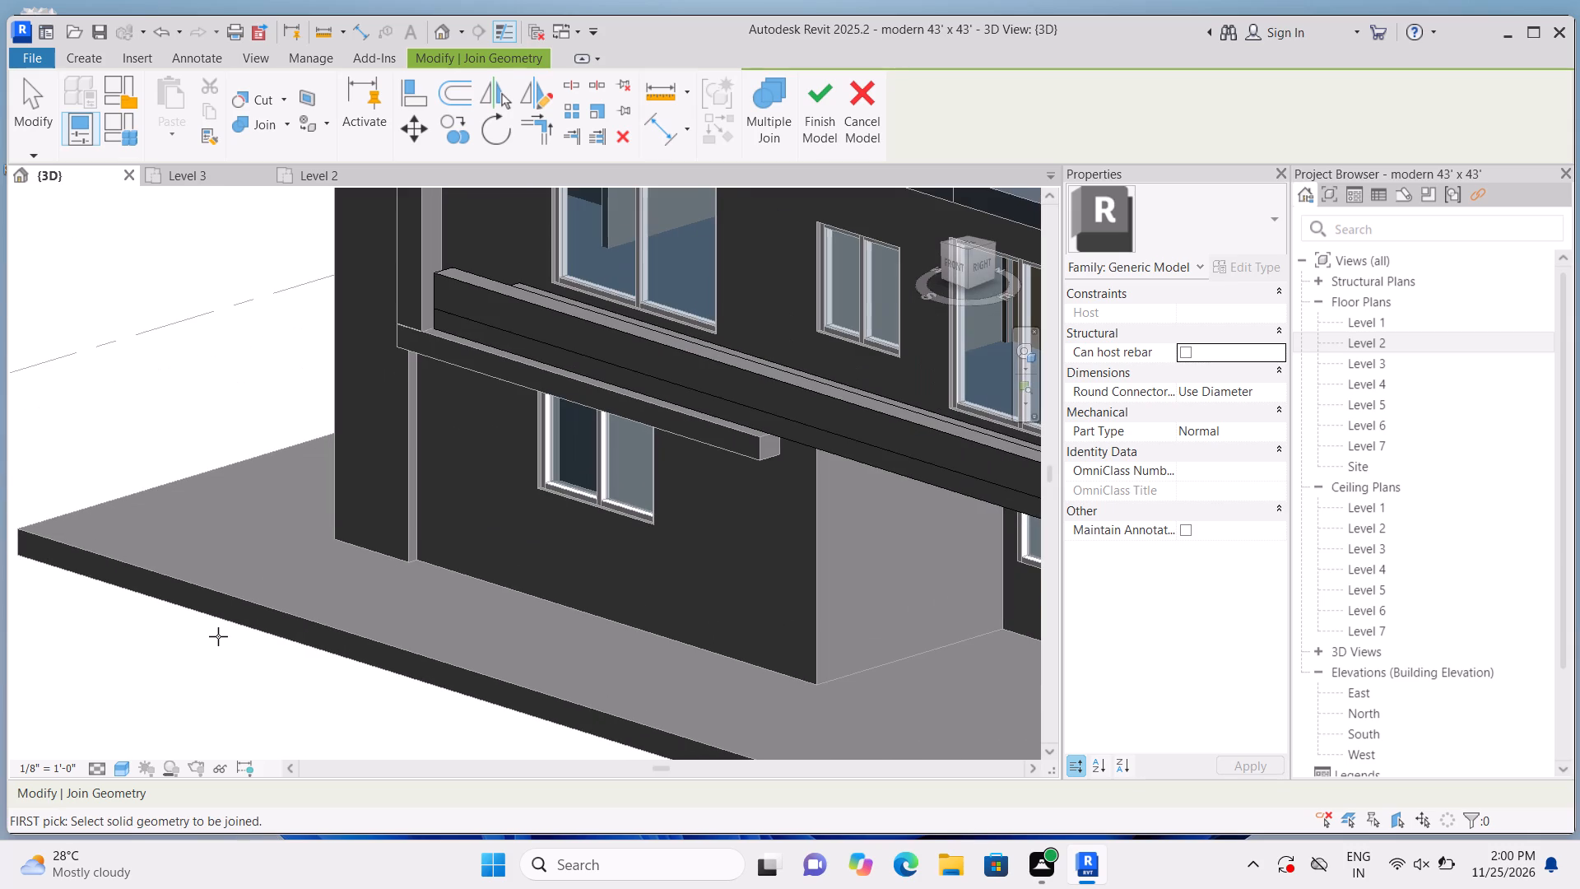
scroll(218, 636, down, 6)
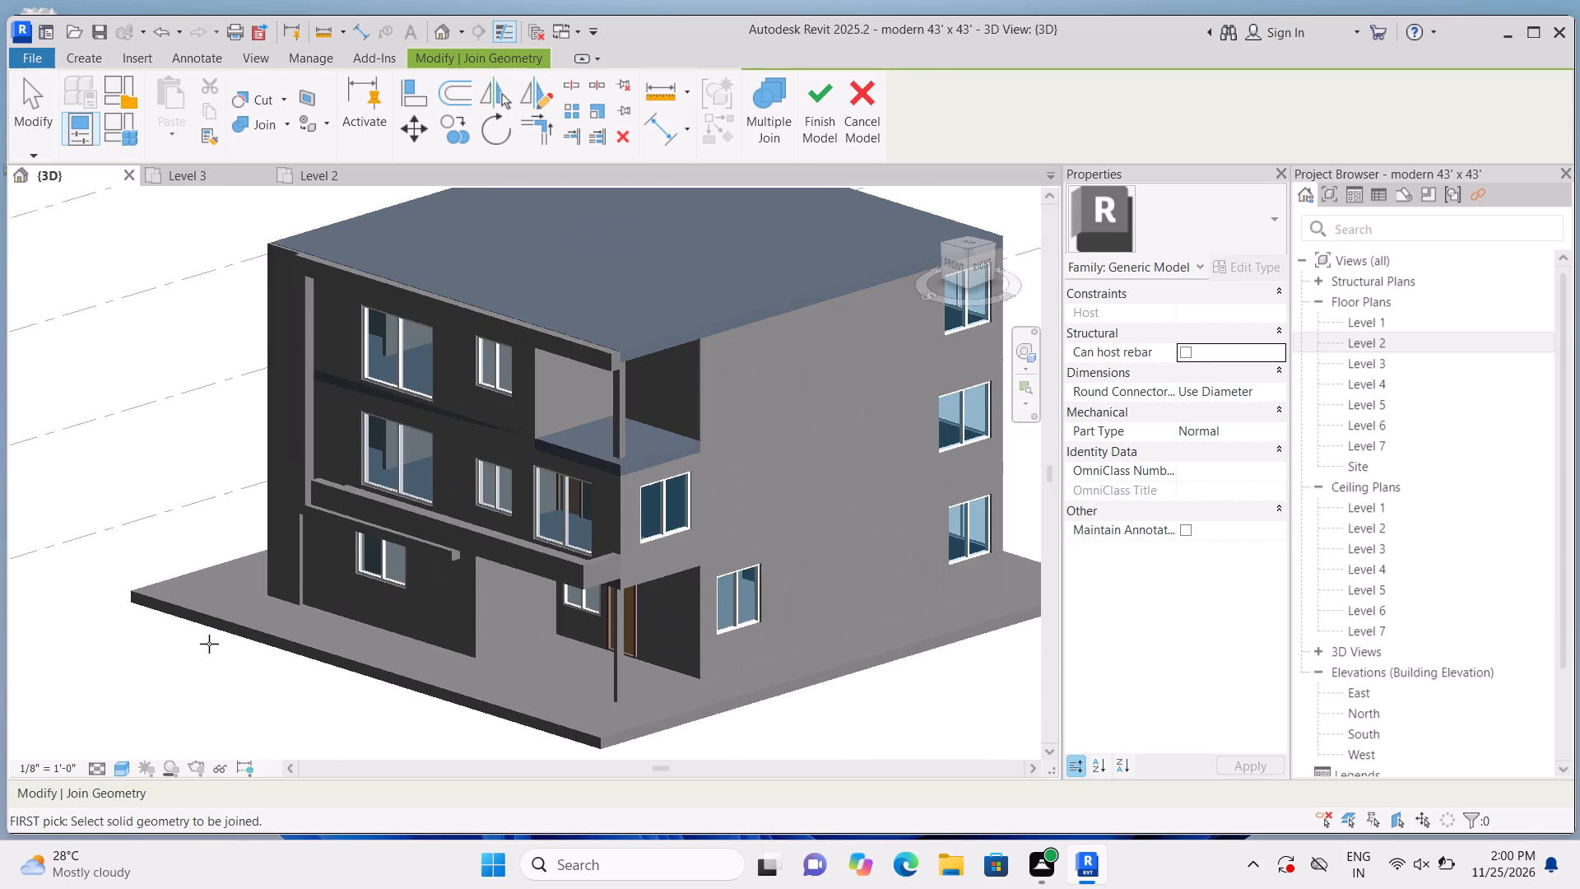
shift+middle_drag(164, 659, 399, 692)
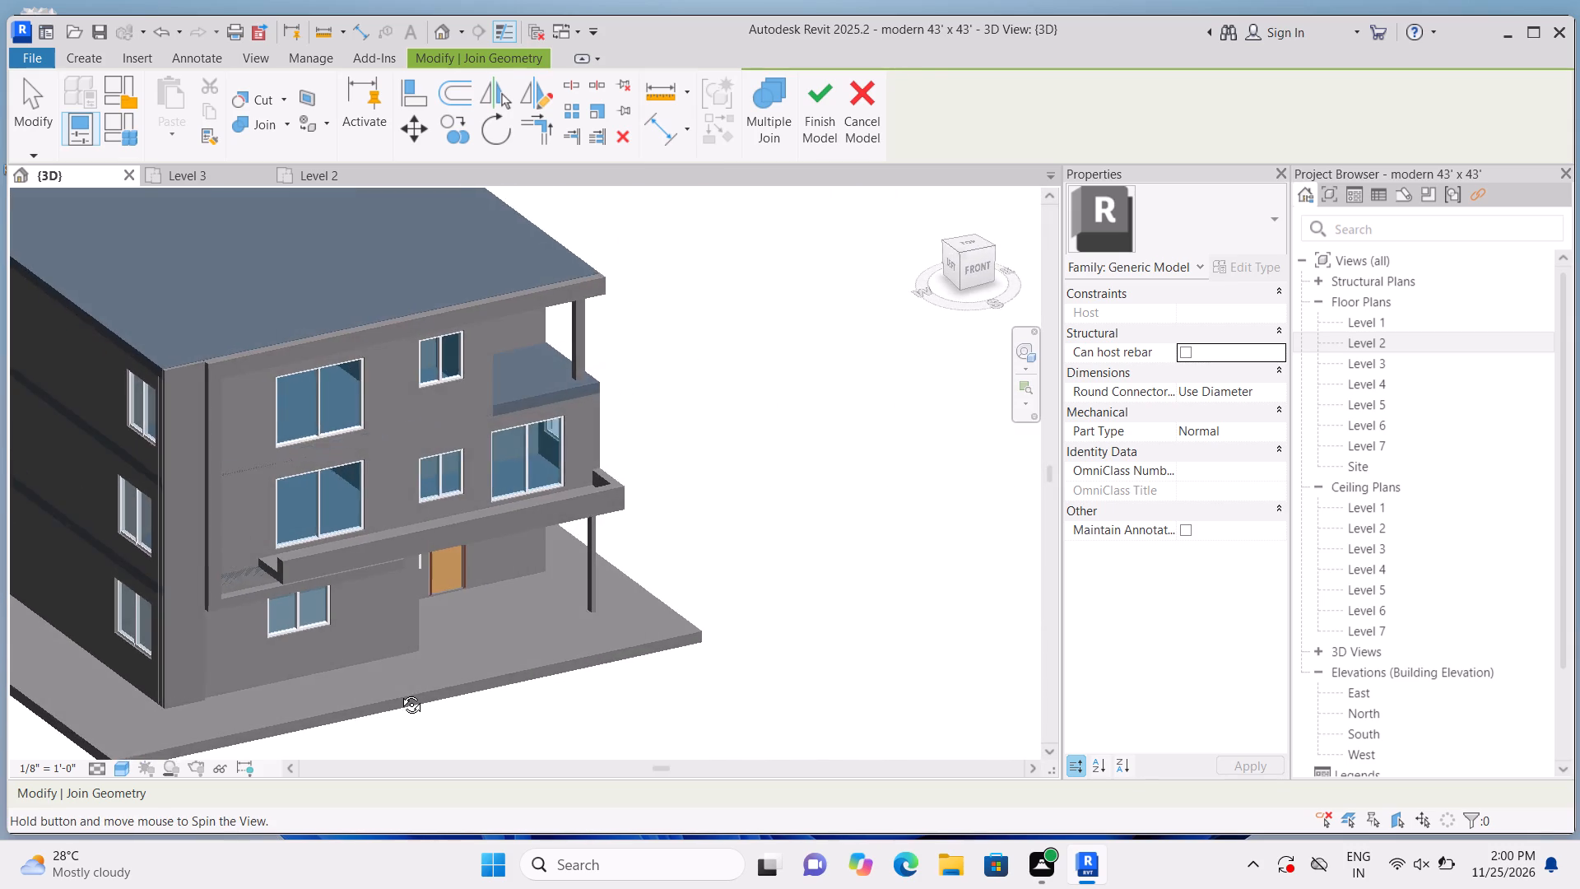
shift+middle_drag(399, 692, 158, 683)
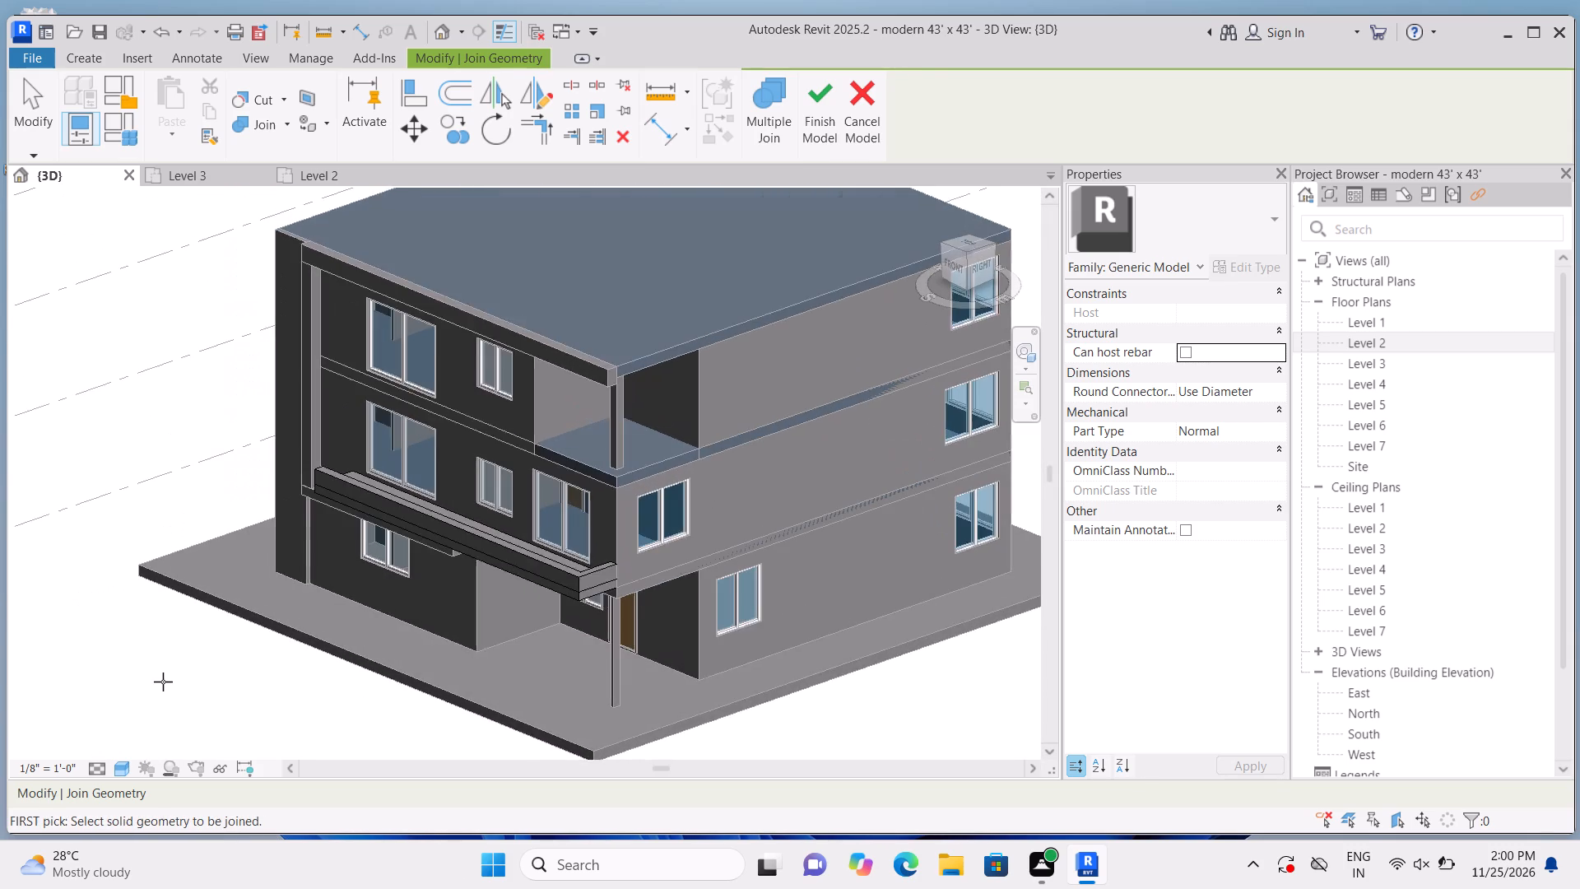
scroll(163, 682, up, 1)
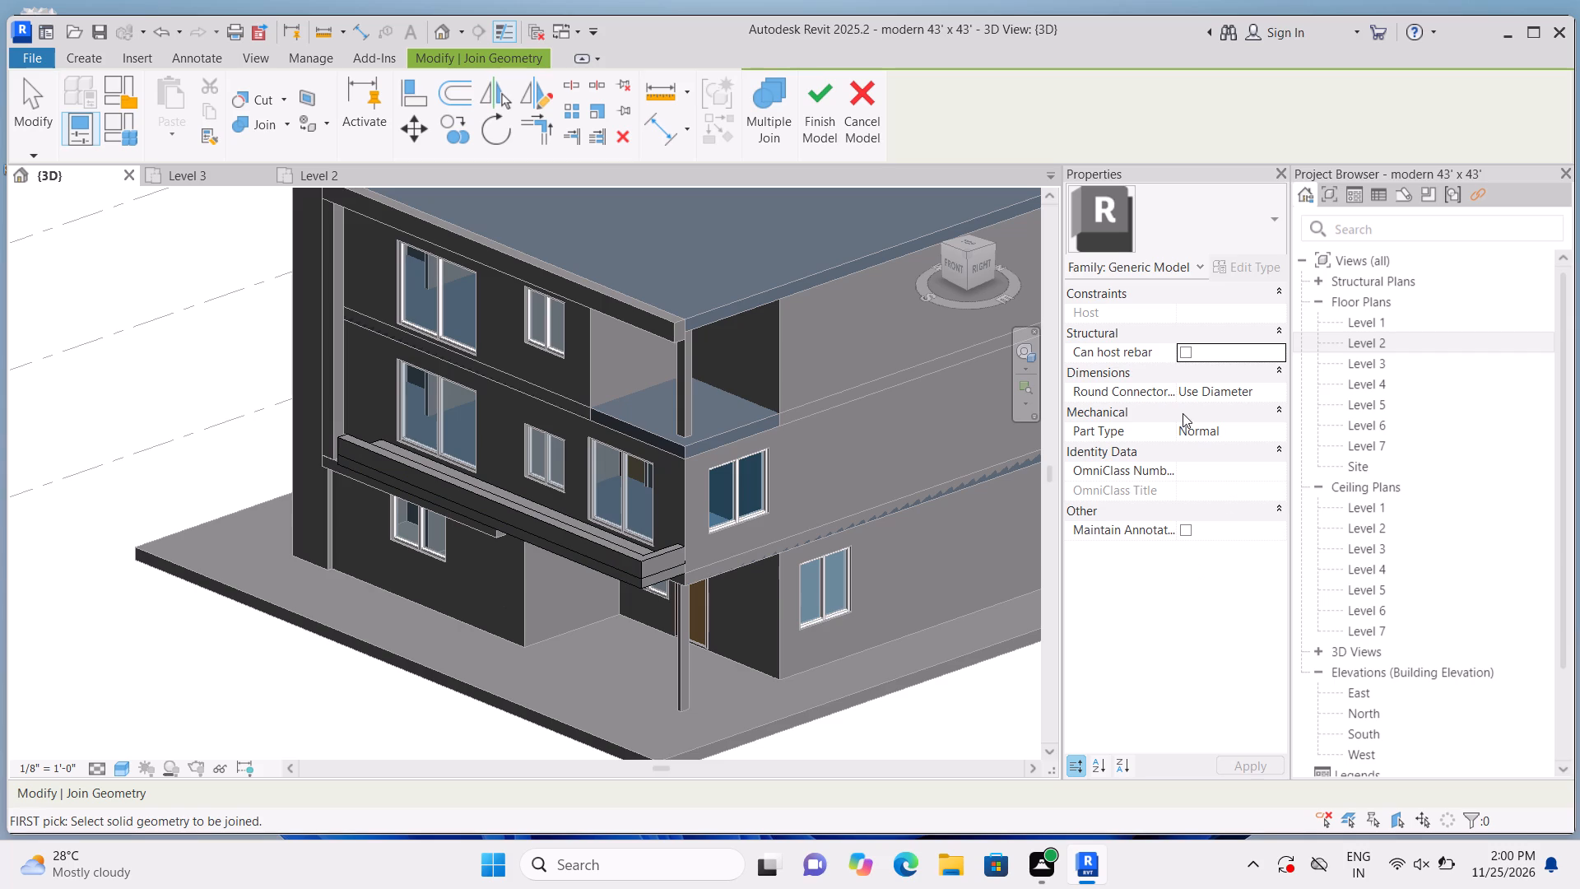
Open the Level 2 floor plan and finish the in-place band model.
double_click(1345, 338)
scroll(755, 593, down, 2)
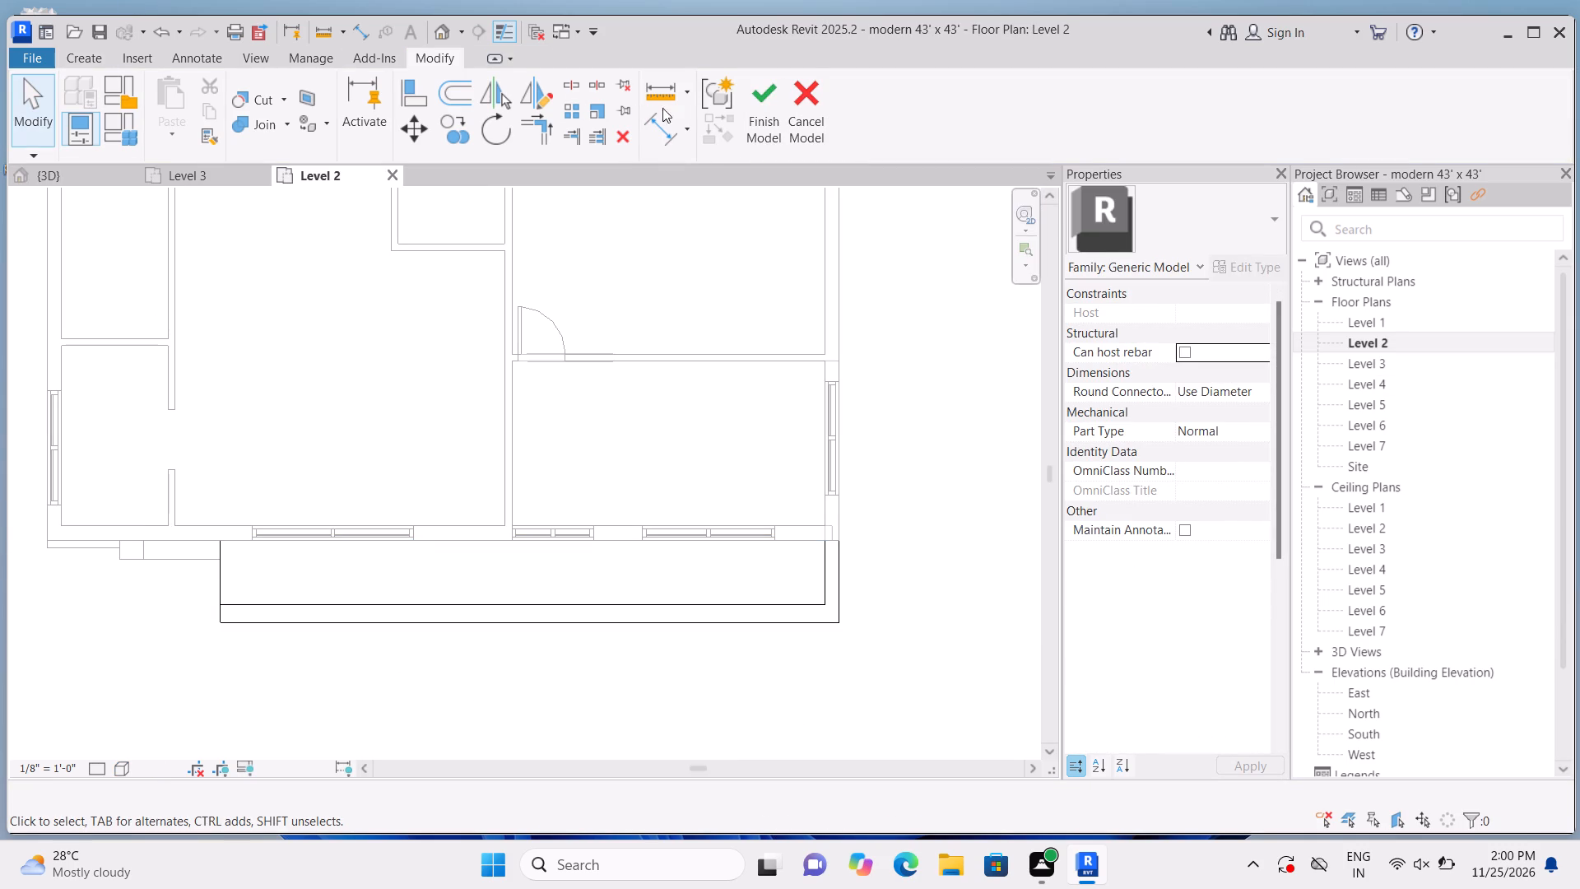
click(753, 133)
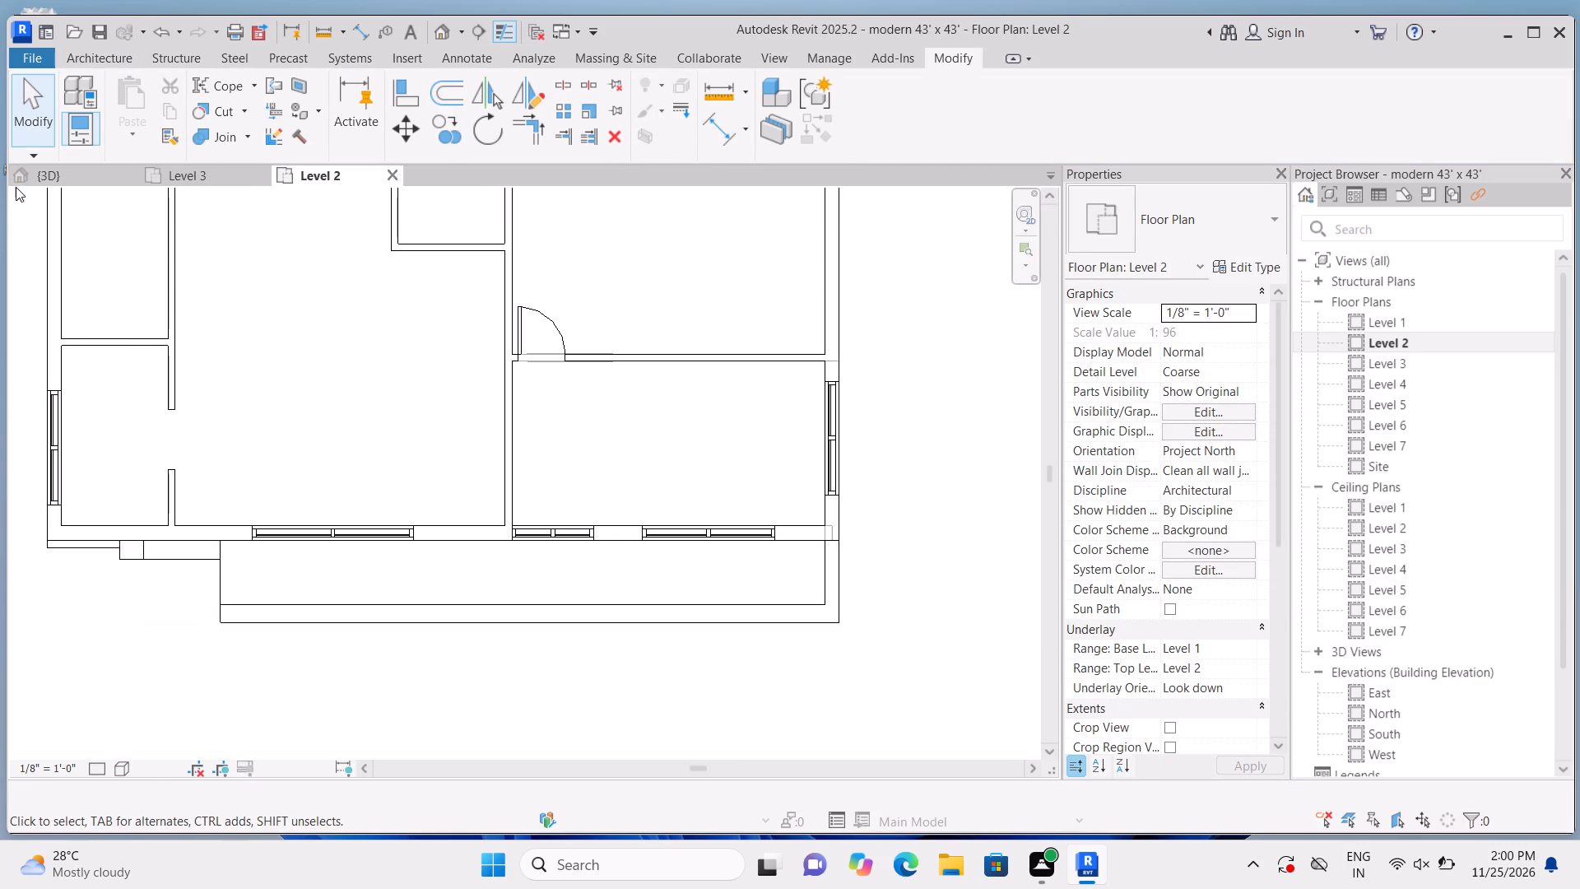
Draw a Curtain Wall 1 wall on Level 2 along the front parapet strip, from its west end to the southeast corner.
click(91, 56)
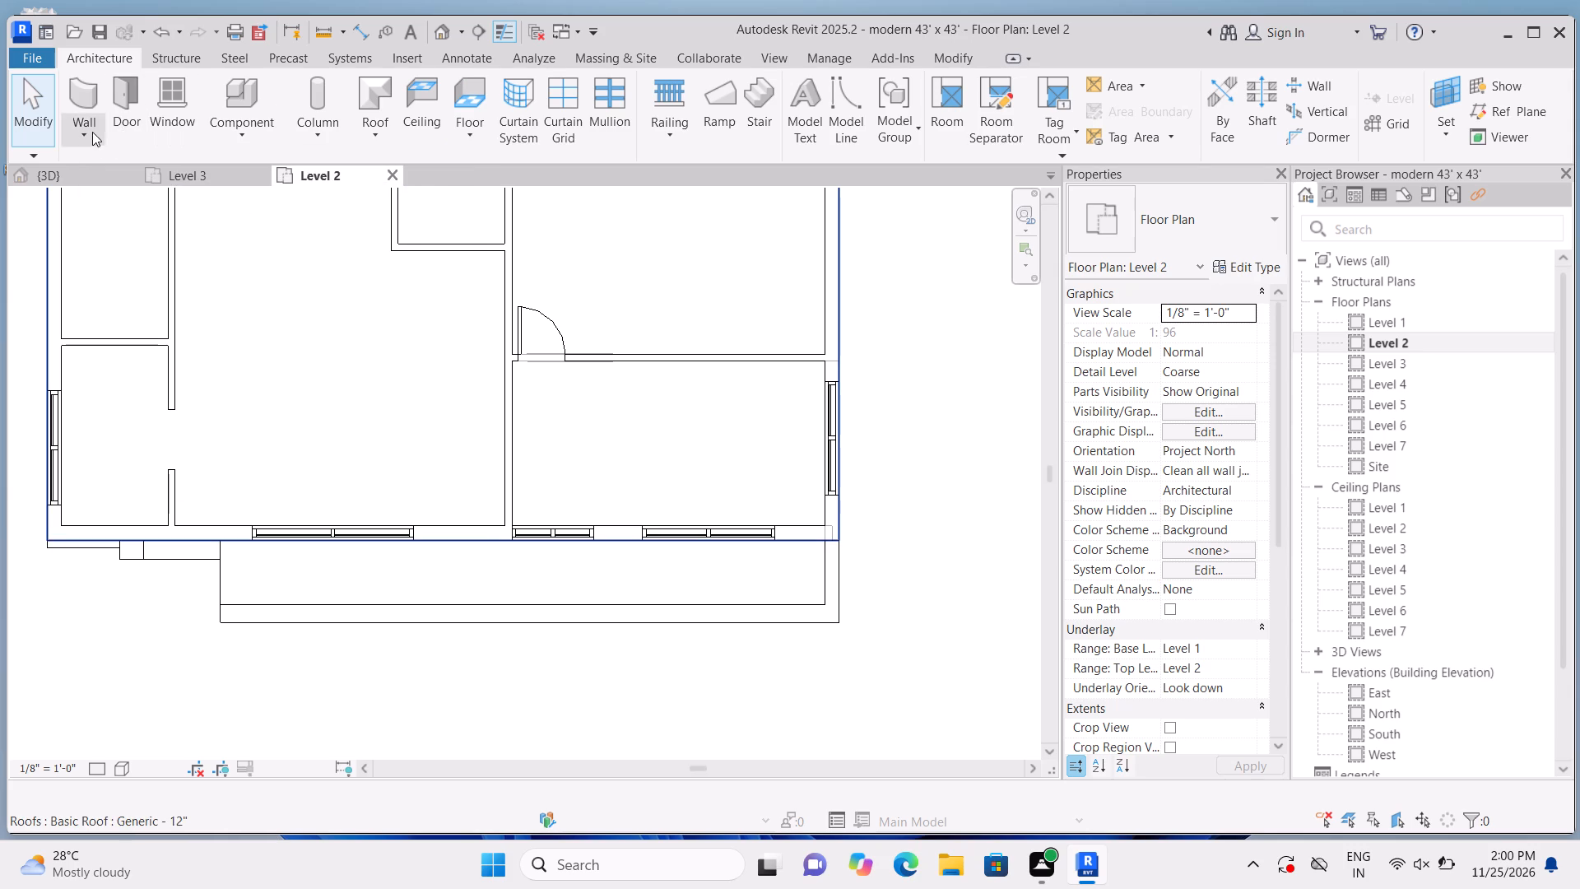
click(79, 95)
click(1252, 217)
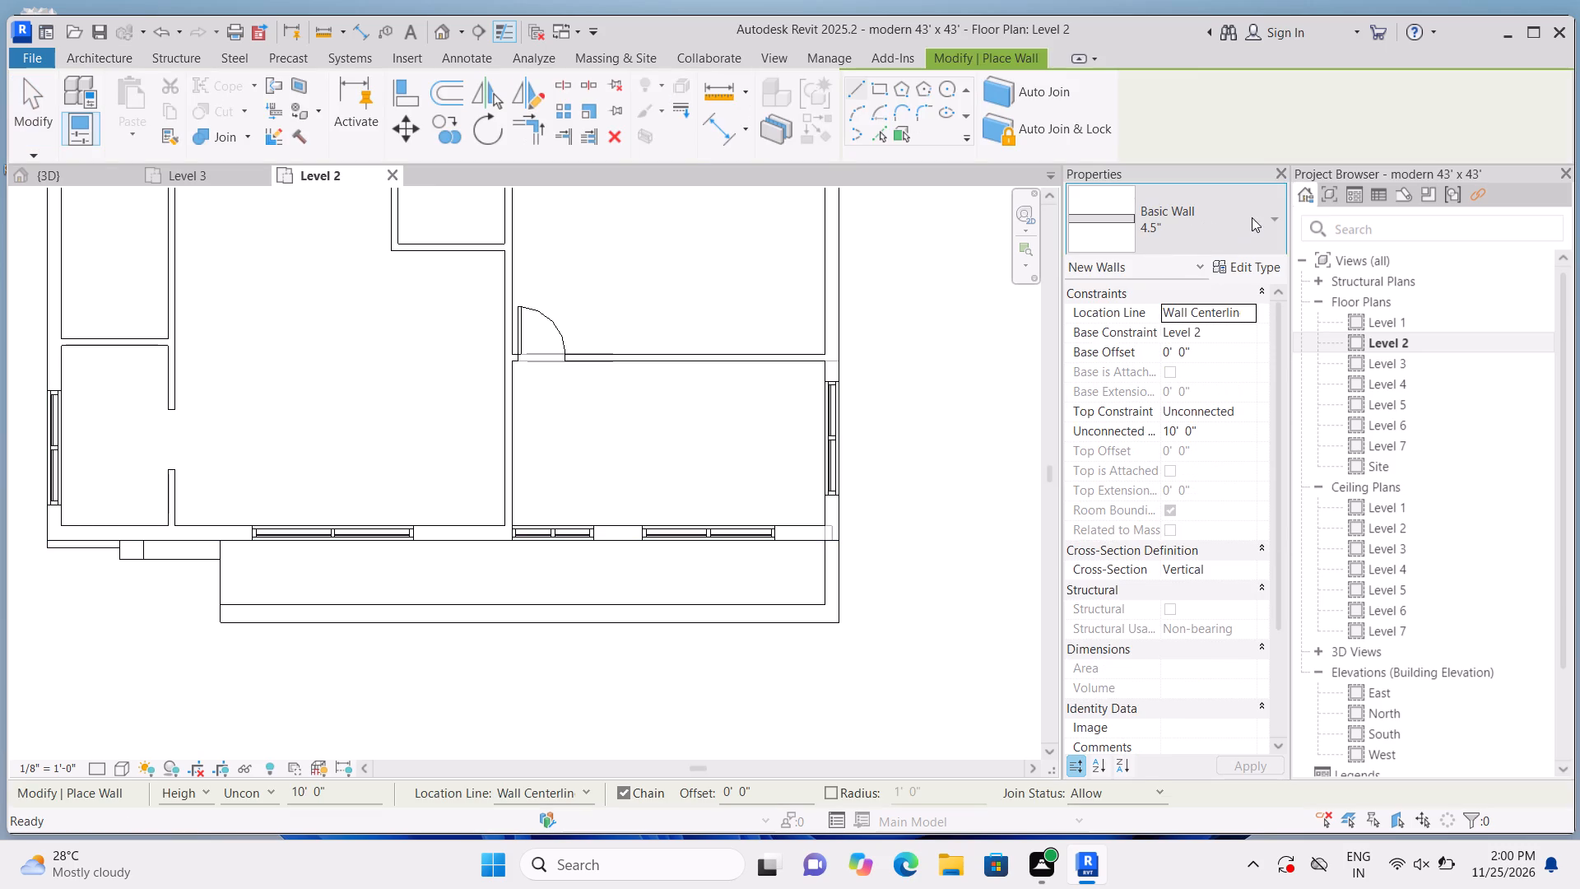
scroll(1240, 351, down, 10)
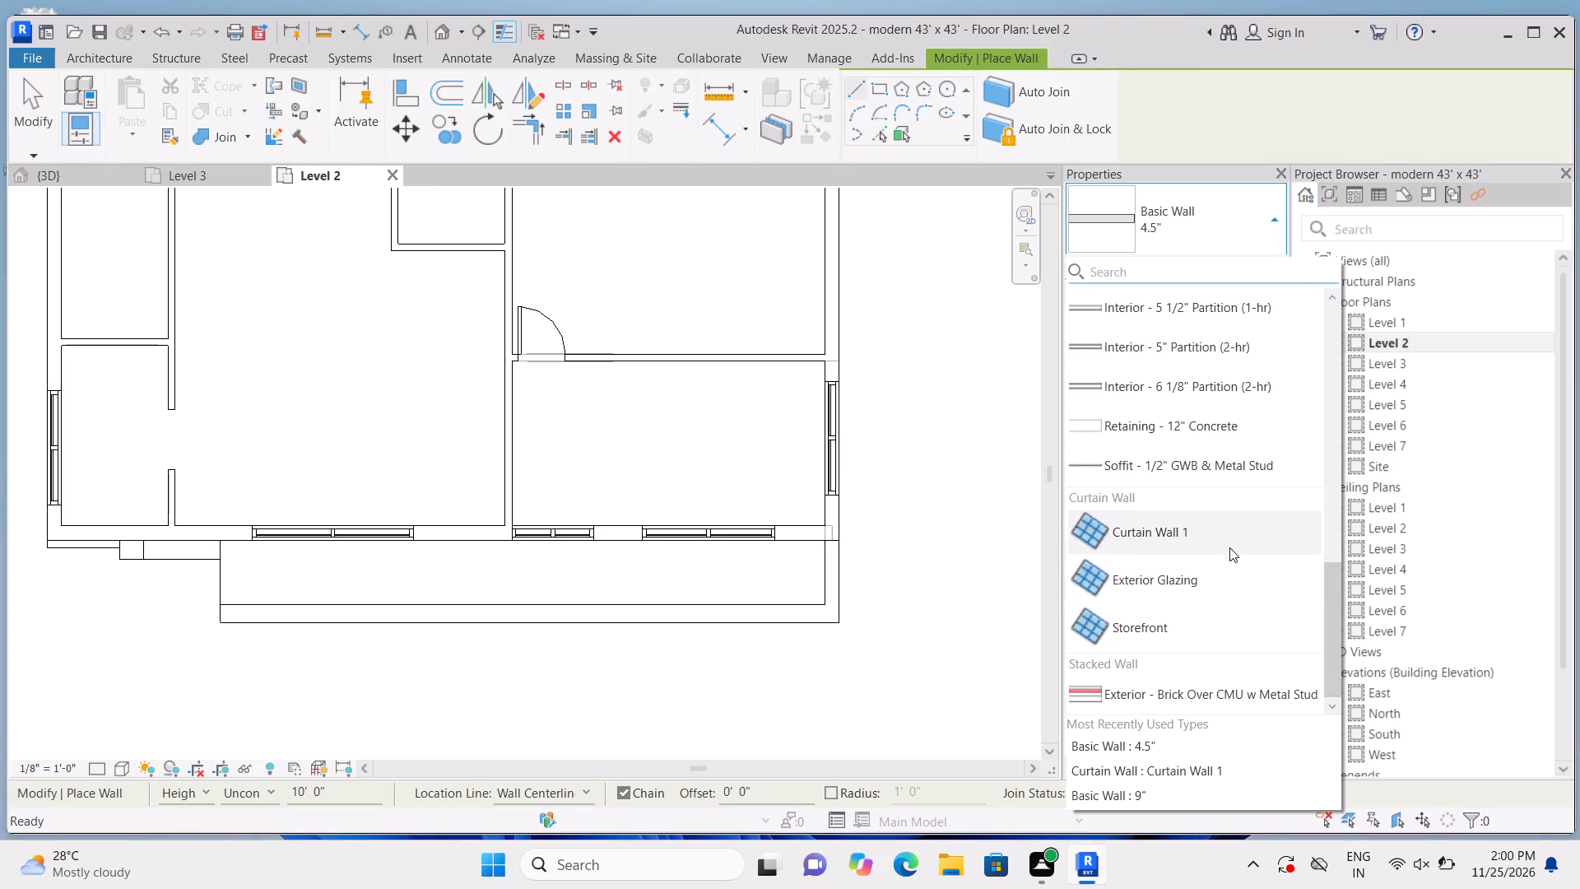
double_click(1231, 542)
scroll(191, 656, up, 7)
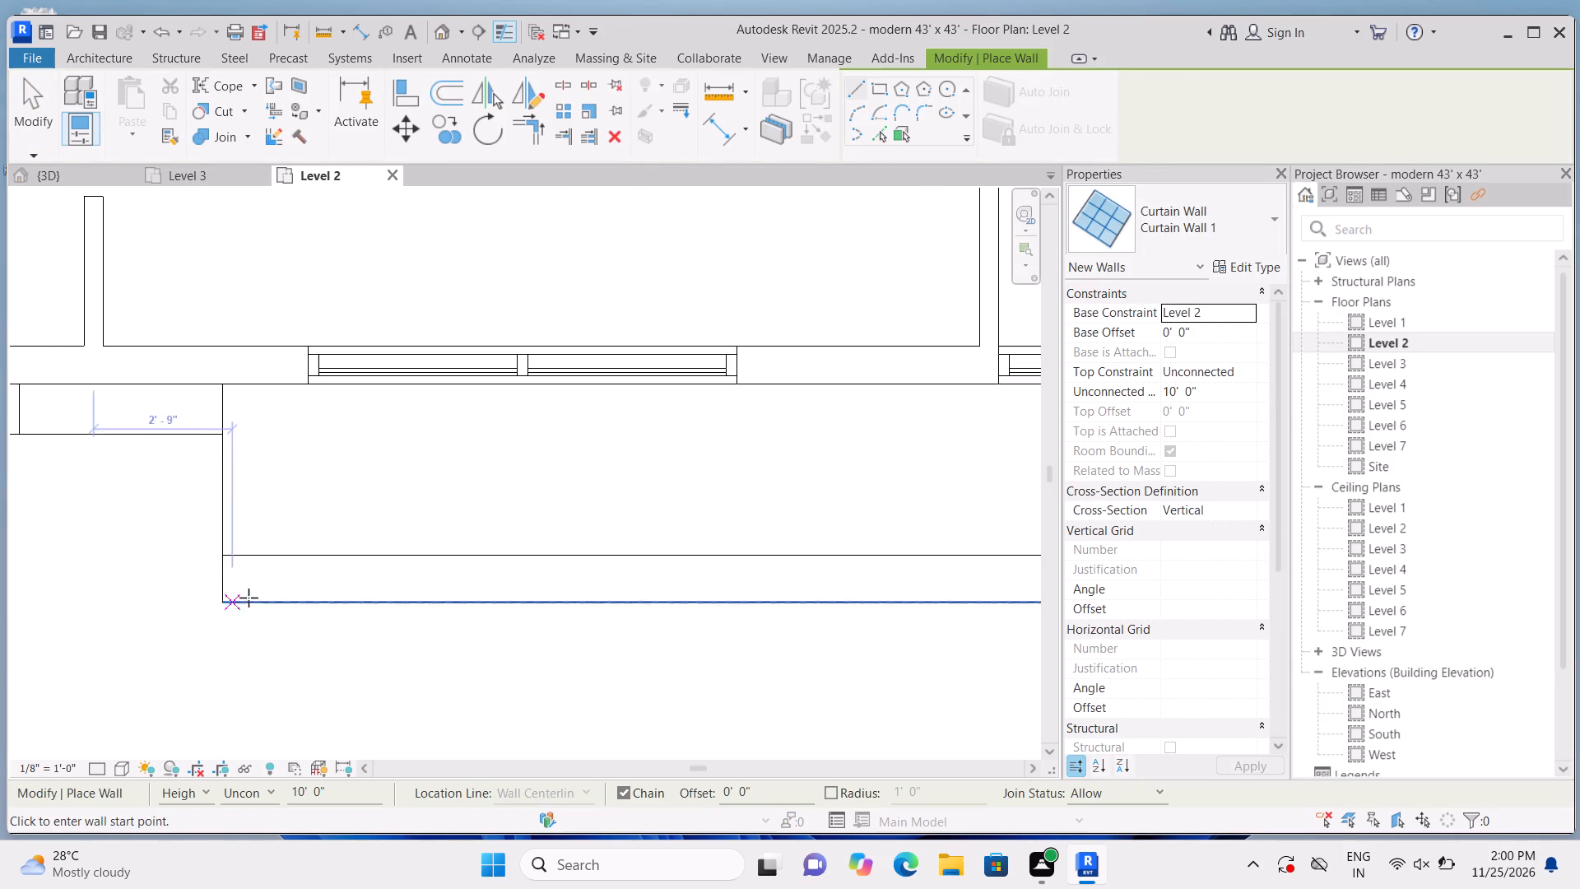
scroll(249, 598, up, 5)
click(202, 589)
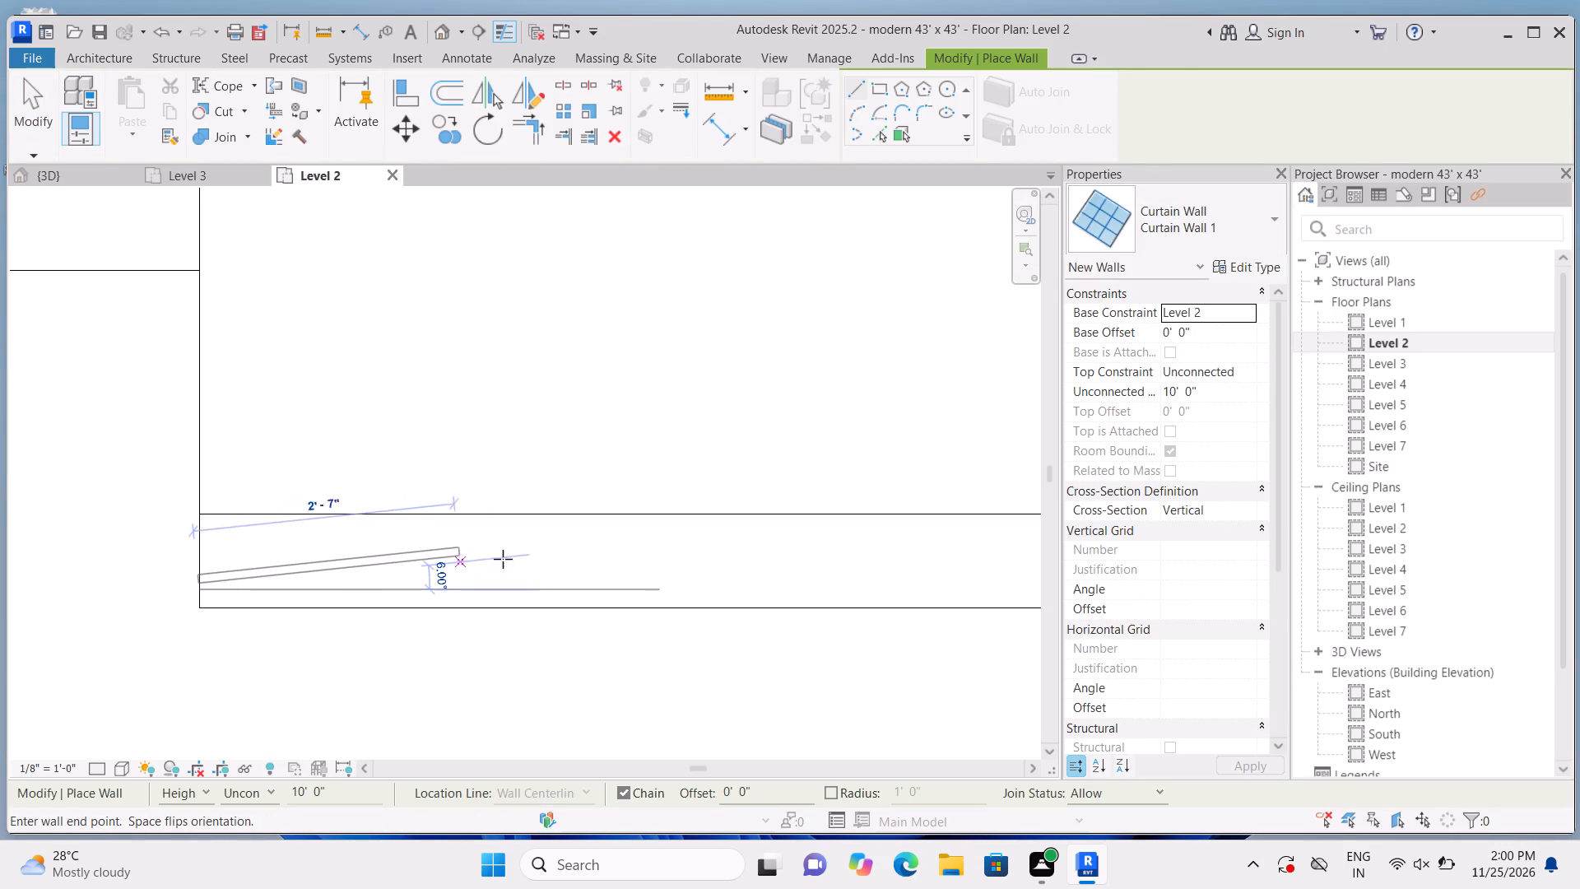
scroll(506, 558, down, 9)
scroll(443, 580, down, 3)
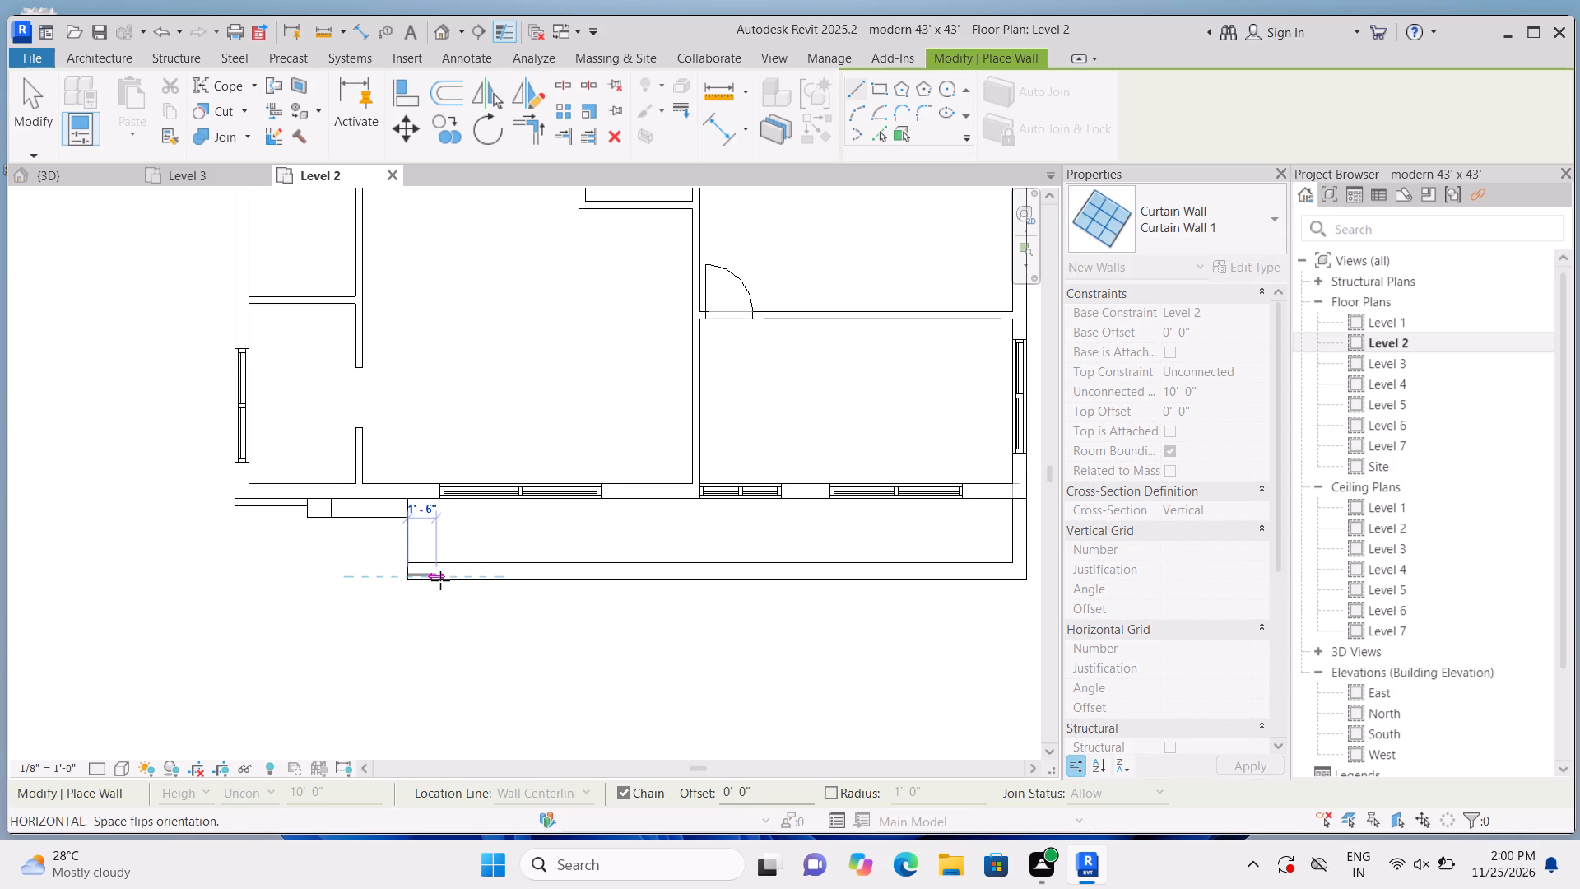
scroll(440, 580, down, 2)
scroll(755, 578, up, 2)
scroll(972, 561, up, 3)
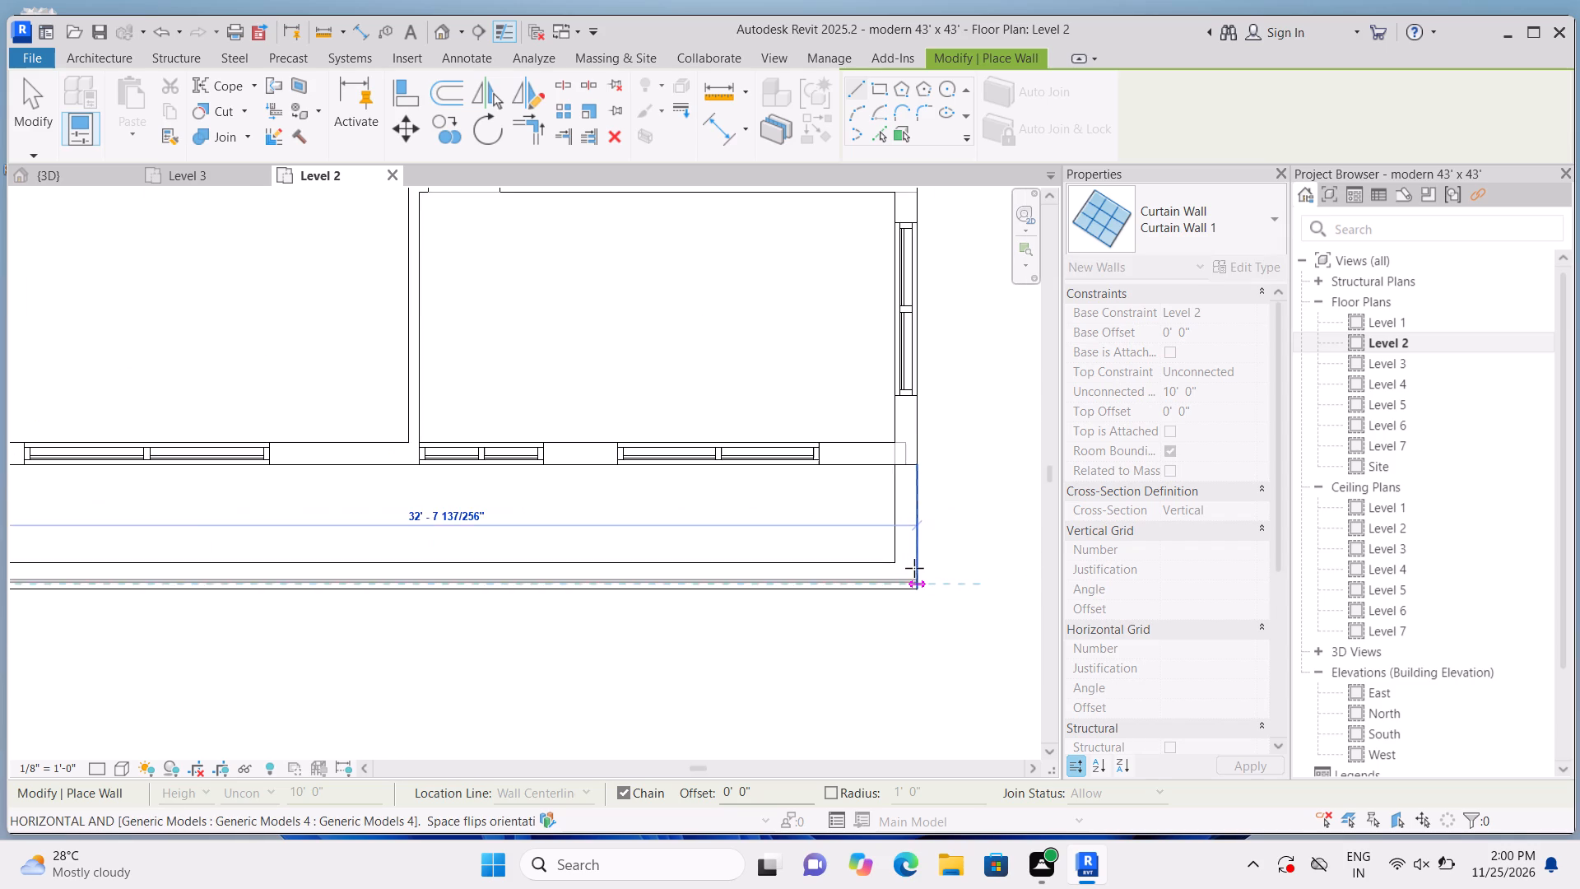
scroll(914, 568, up, 8)
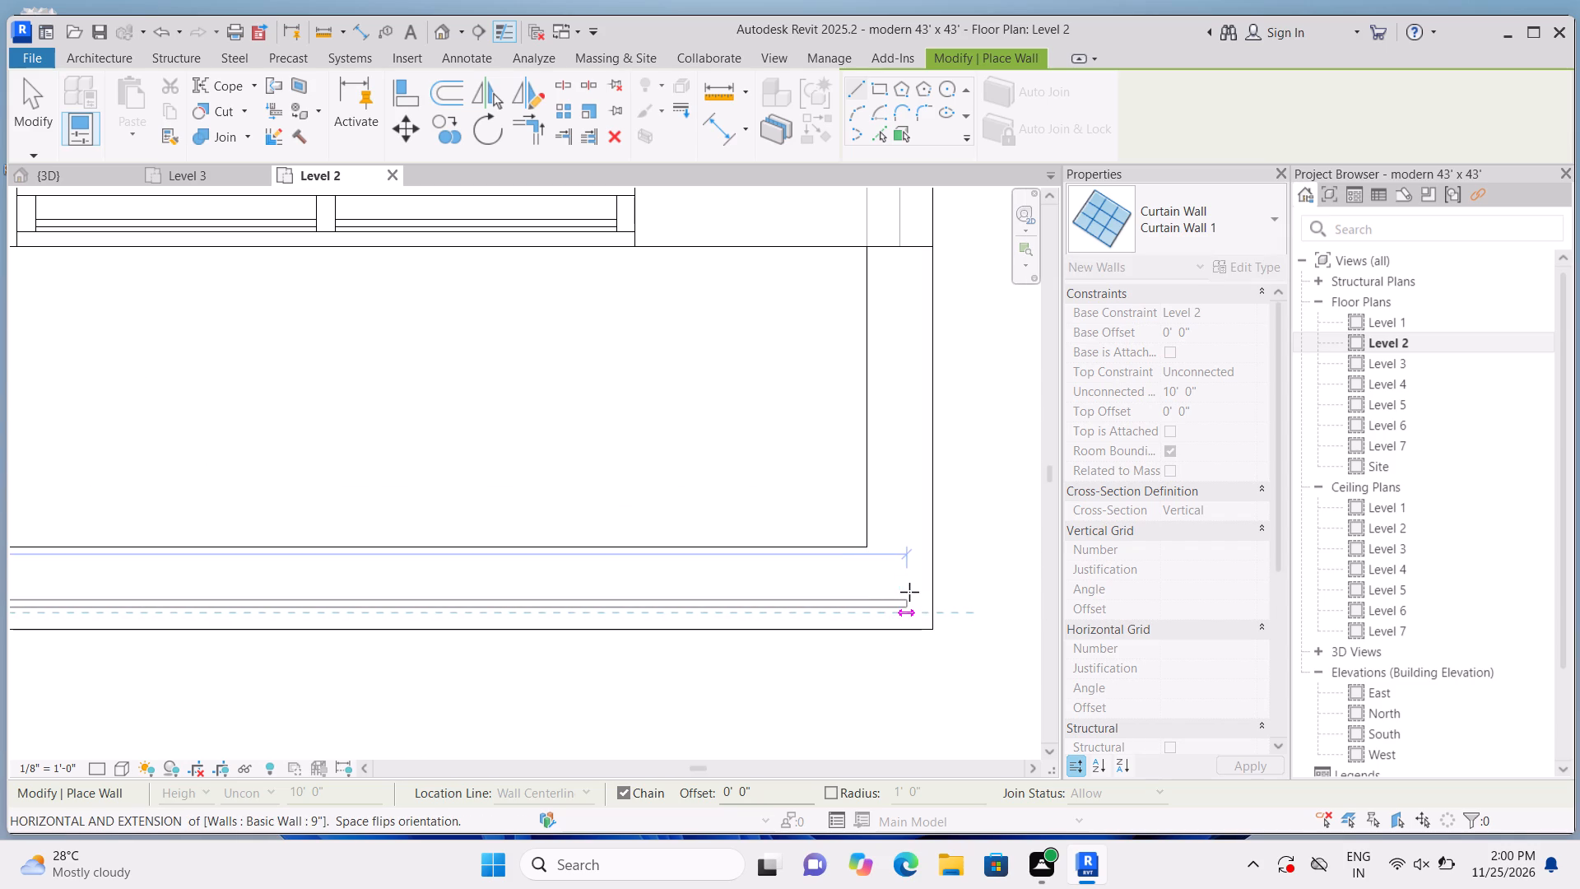
click(909, 592)
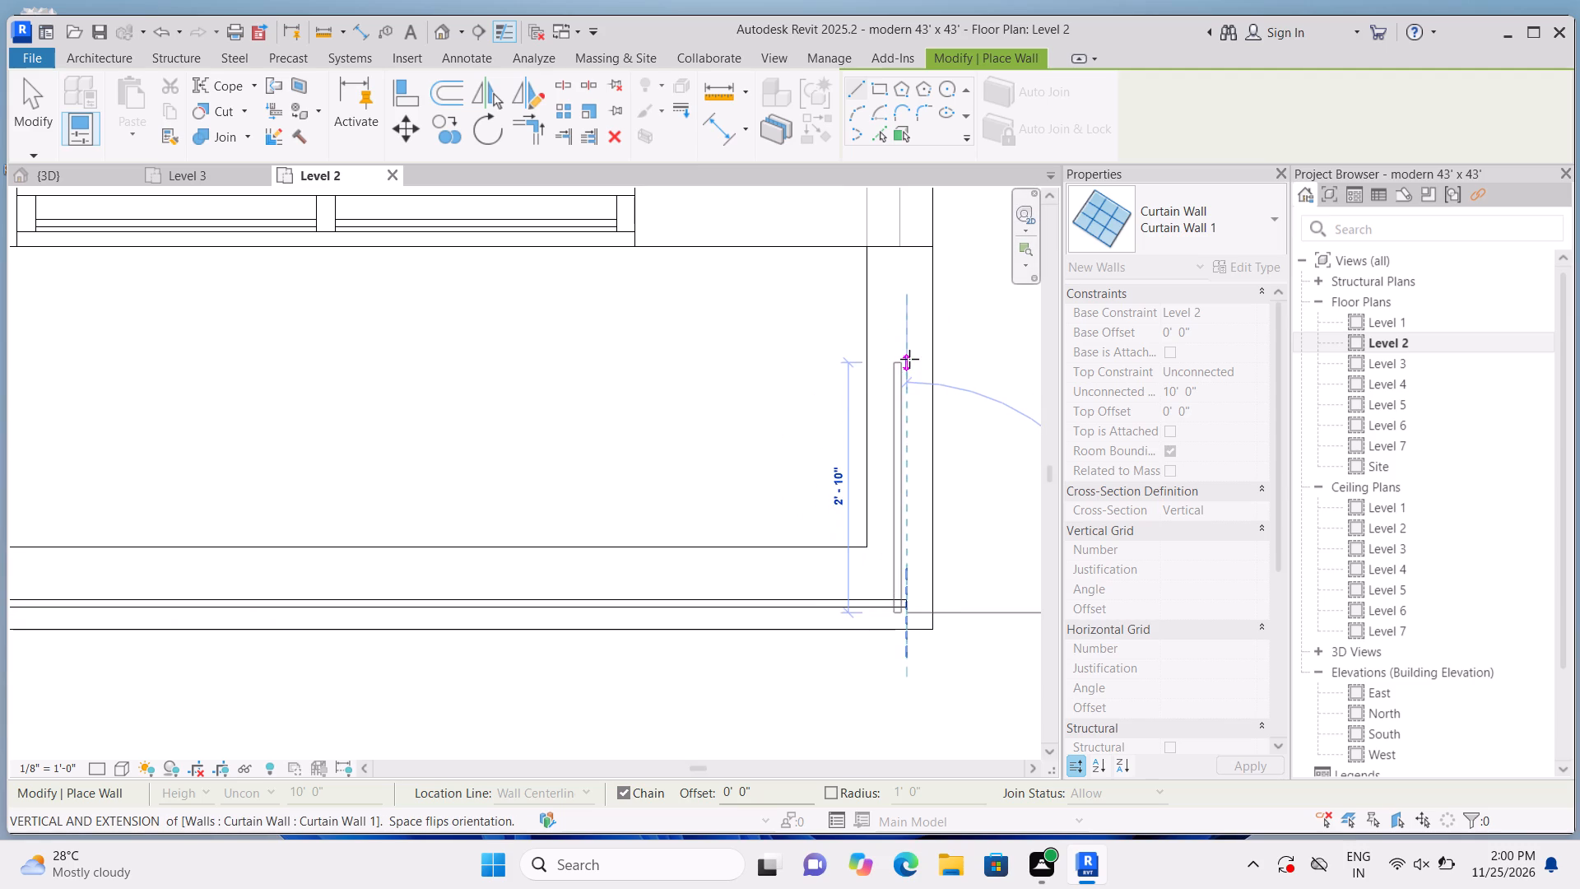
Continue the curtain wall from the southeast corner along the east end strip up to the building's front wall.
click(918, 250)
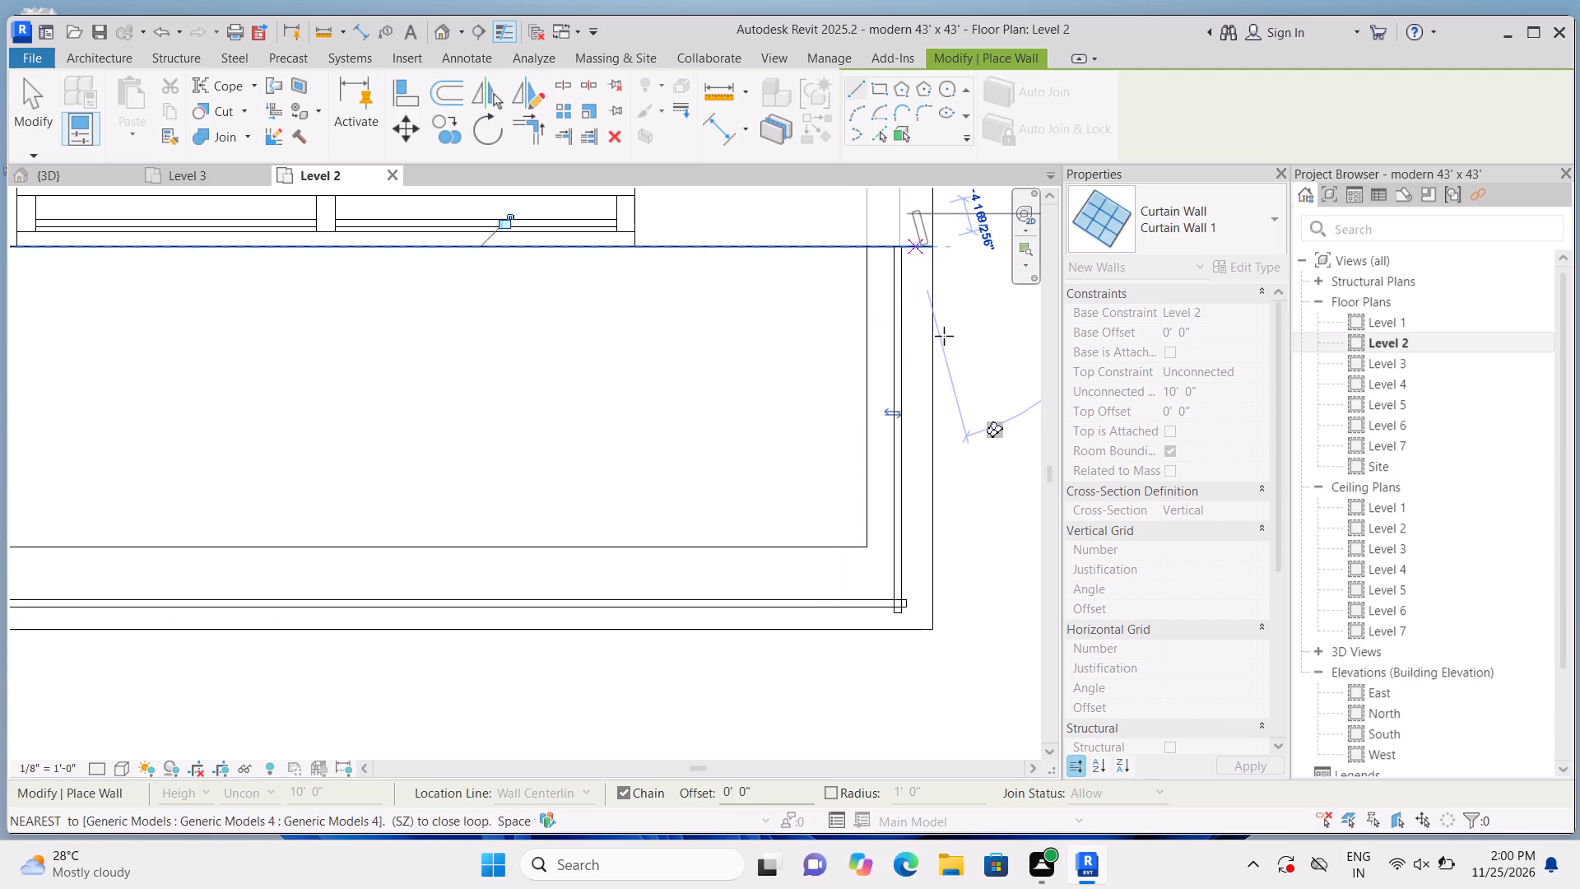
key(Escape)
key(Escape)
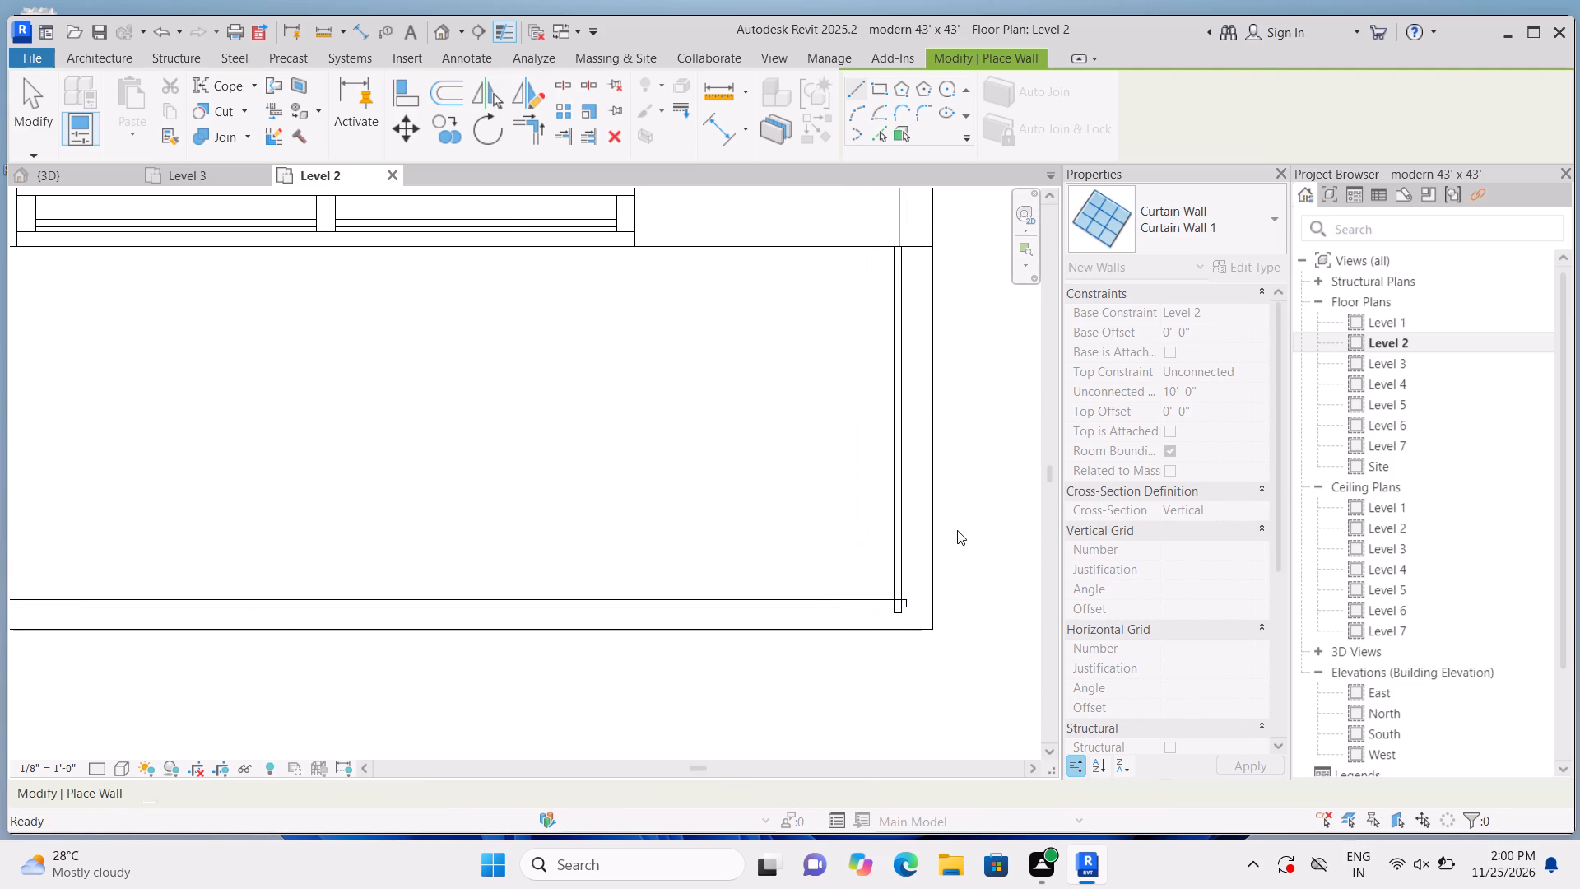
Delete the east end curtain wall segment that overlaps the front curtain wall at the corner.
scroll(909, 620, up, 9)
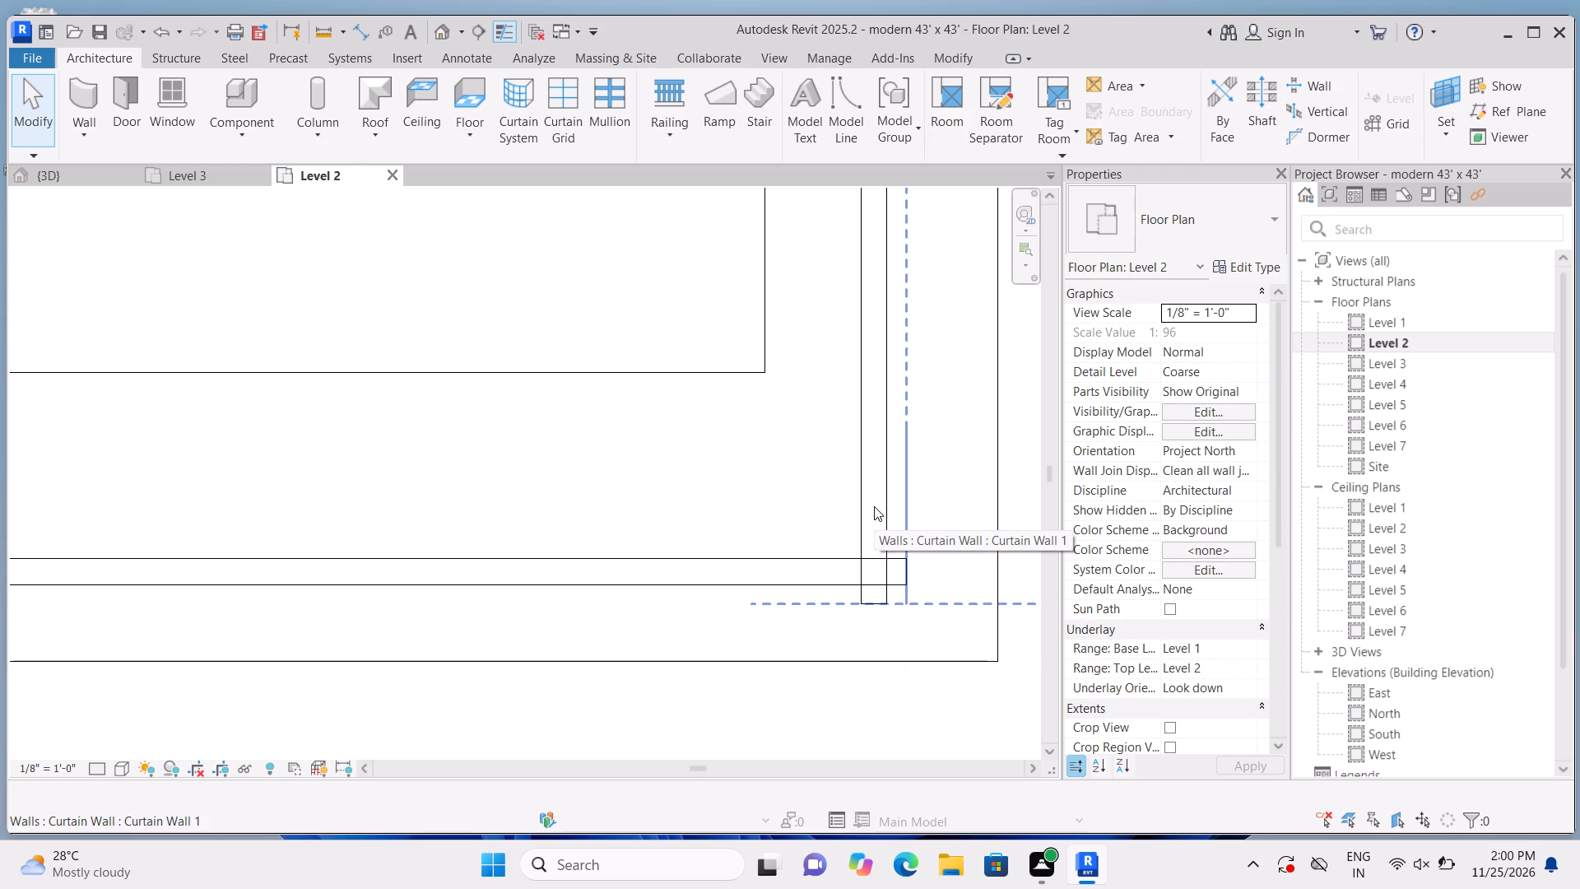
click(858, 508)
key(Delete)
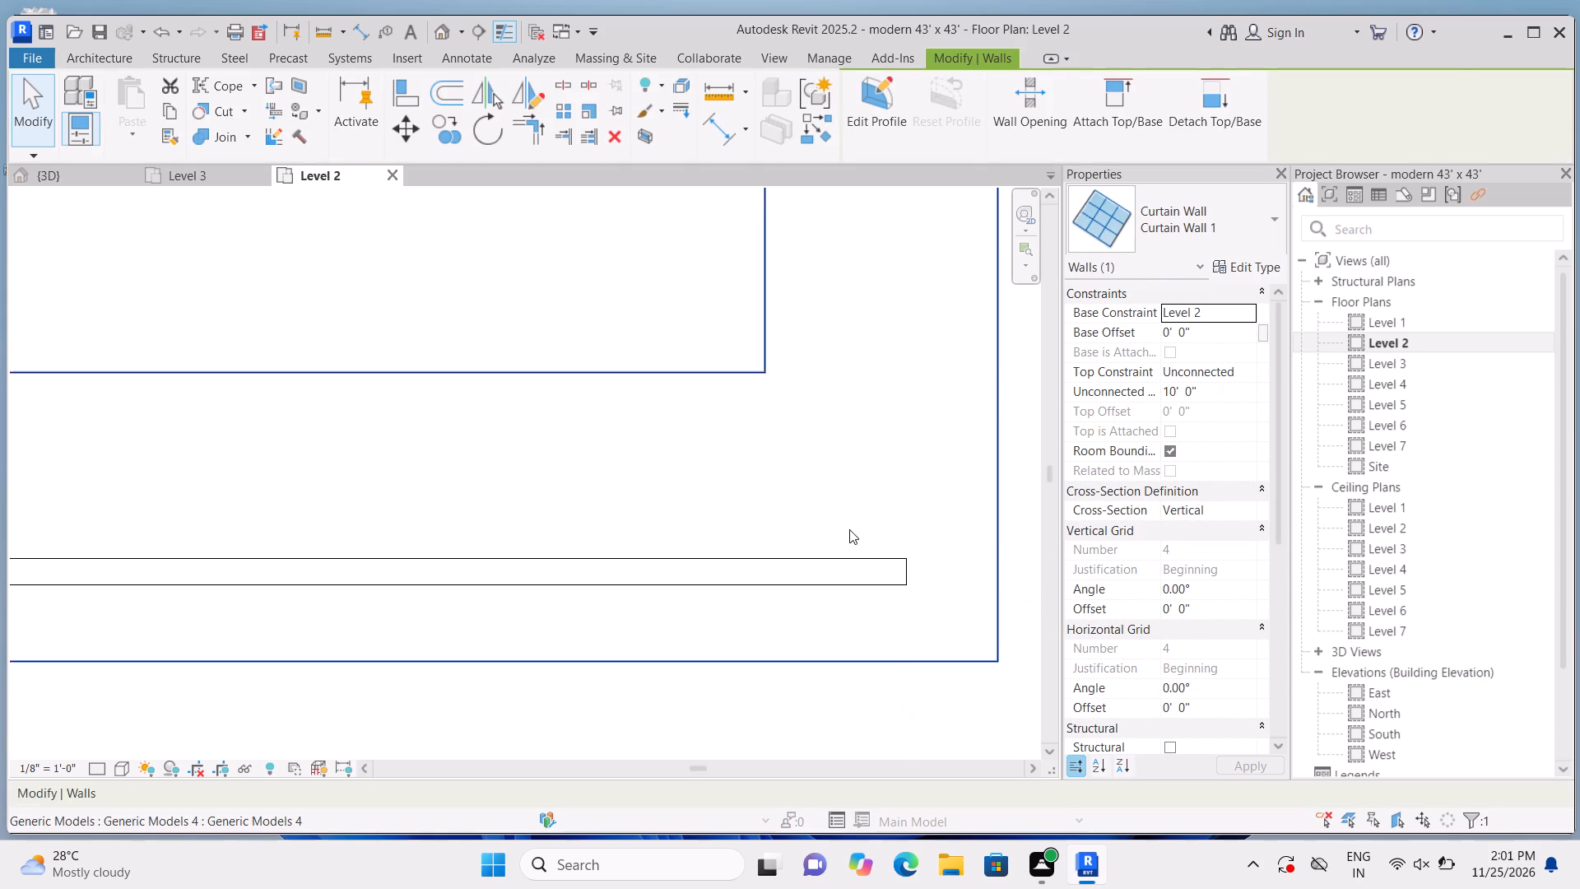
Draw the east end Curtain Wall 1 segment, about 4'-0" long, from the front curtain wall's inner face to the building's front wall.
scroll(837, 575, down, 2)
click(71, 96)
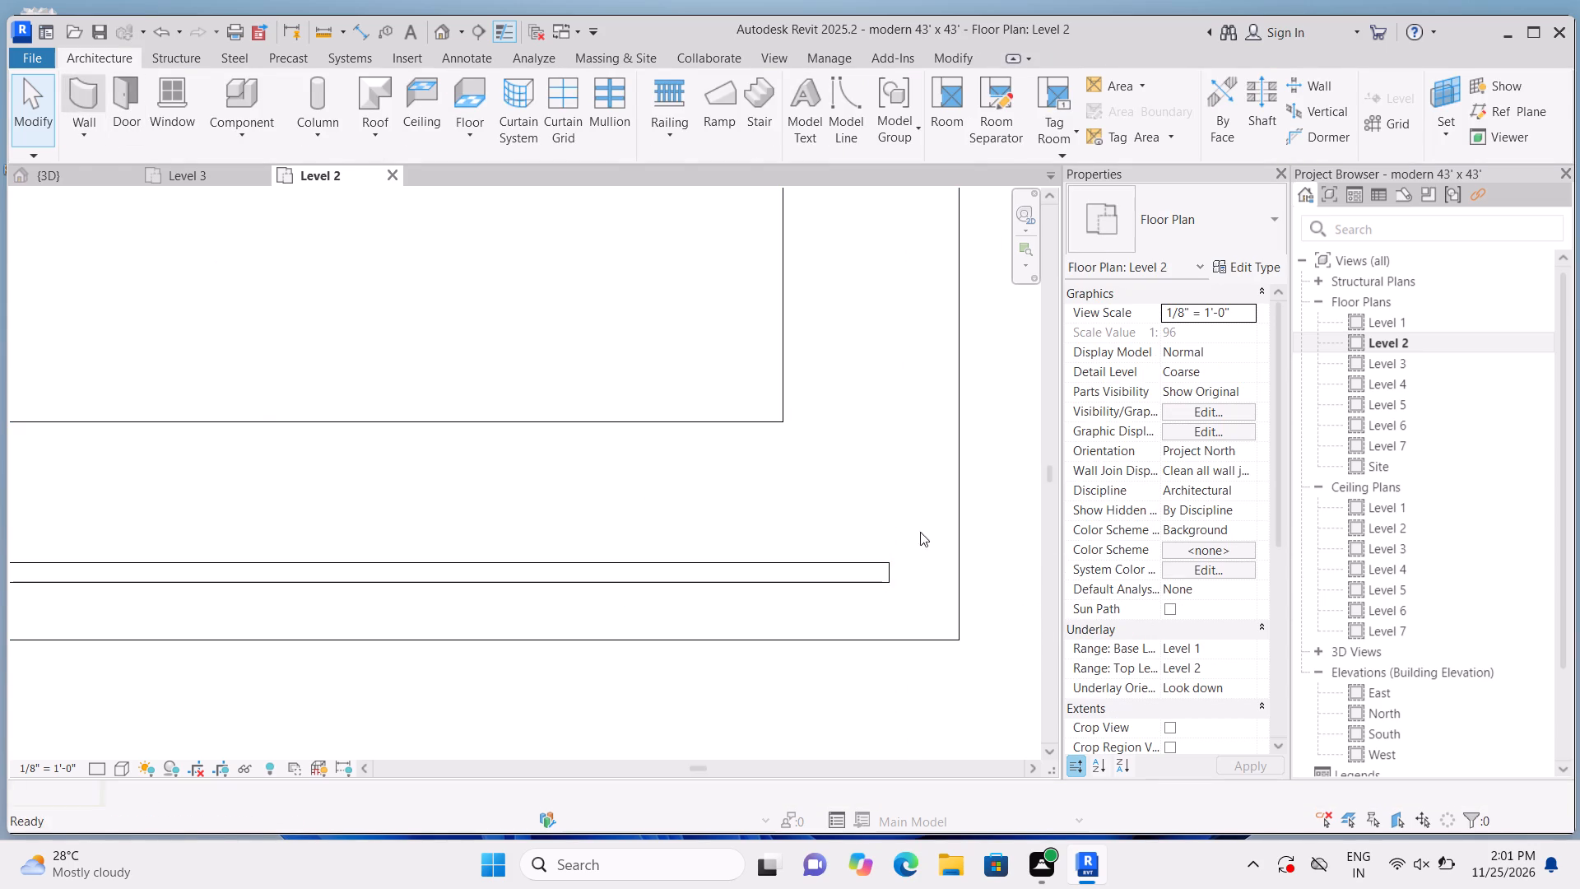
click(893, 557)
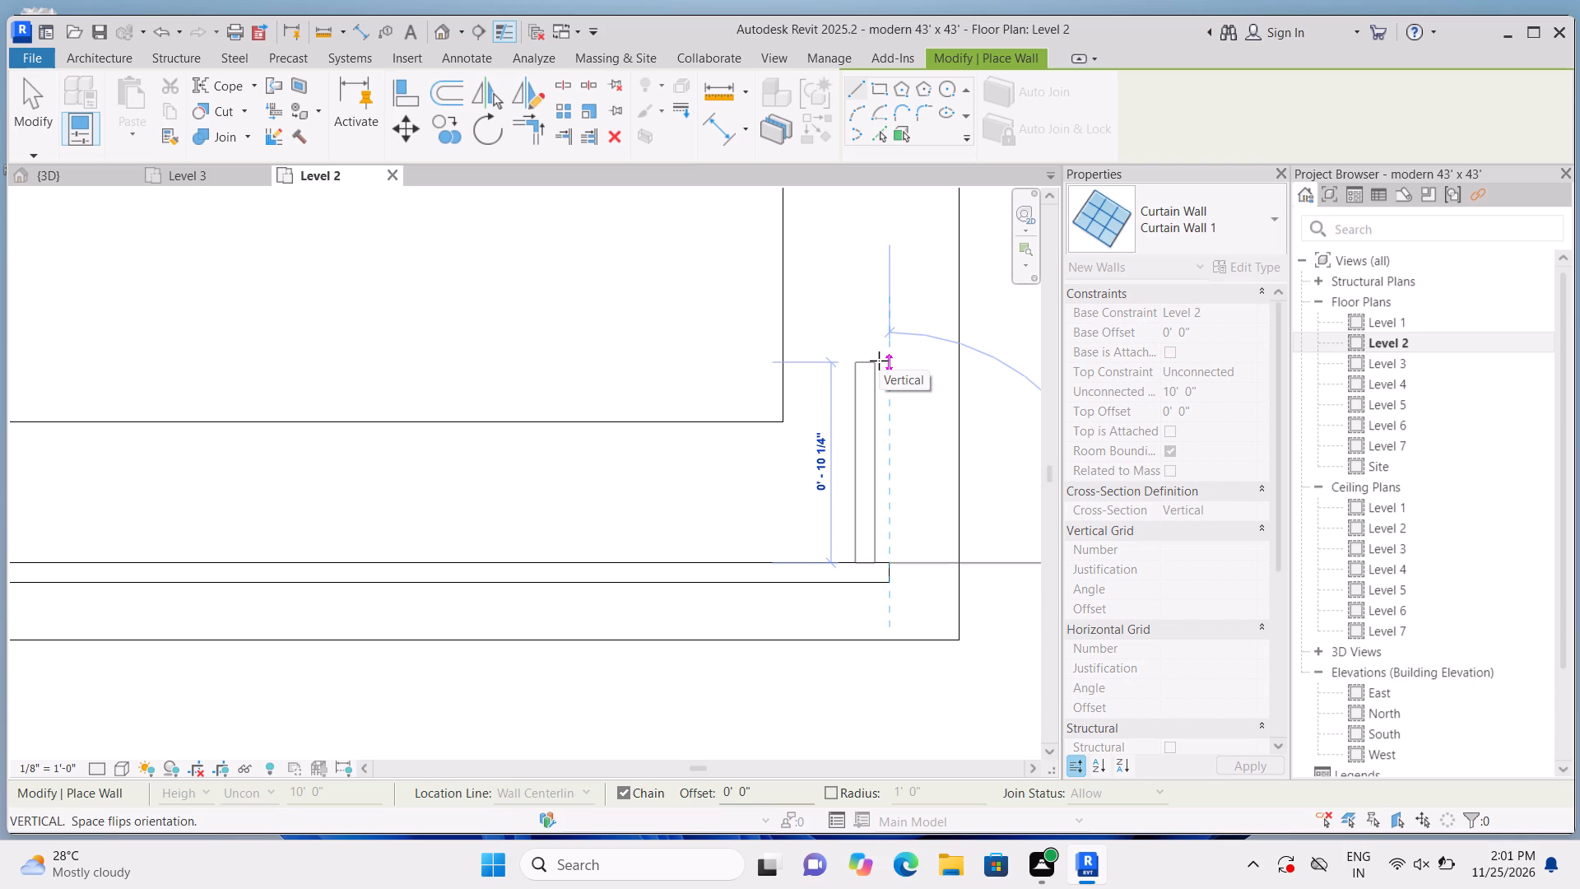
key(grave)
scroll(902, 460, down, 3)
middle_drag(881, 427, 884, 566)
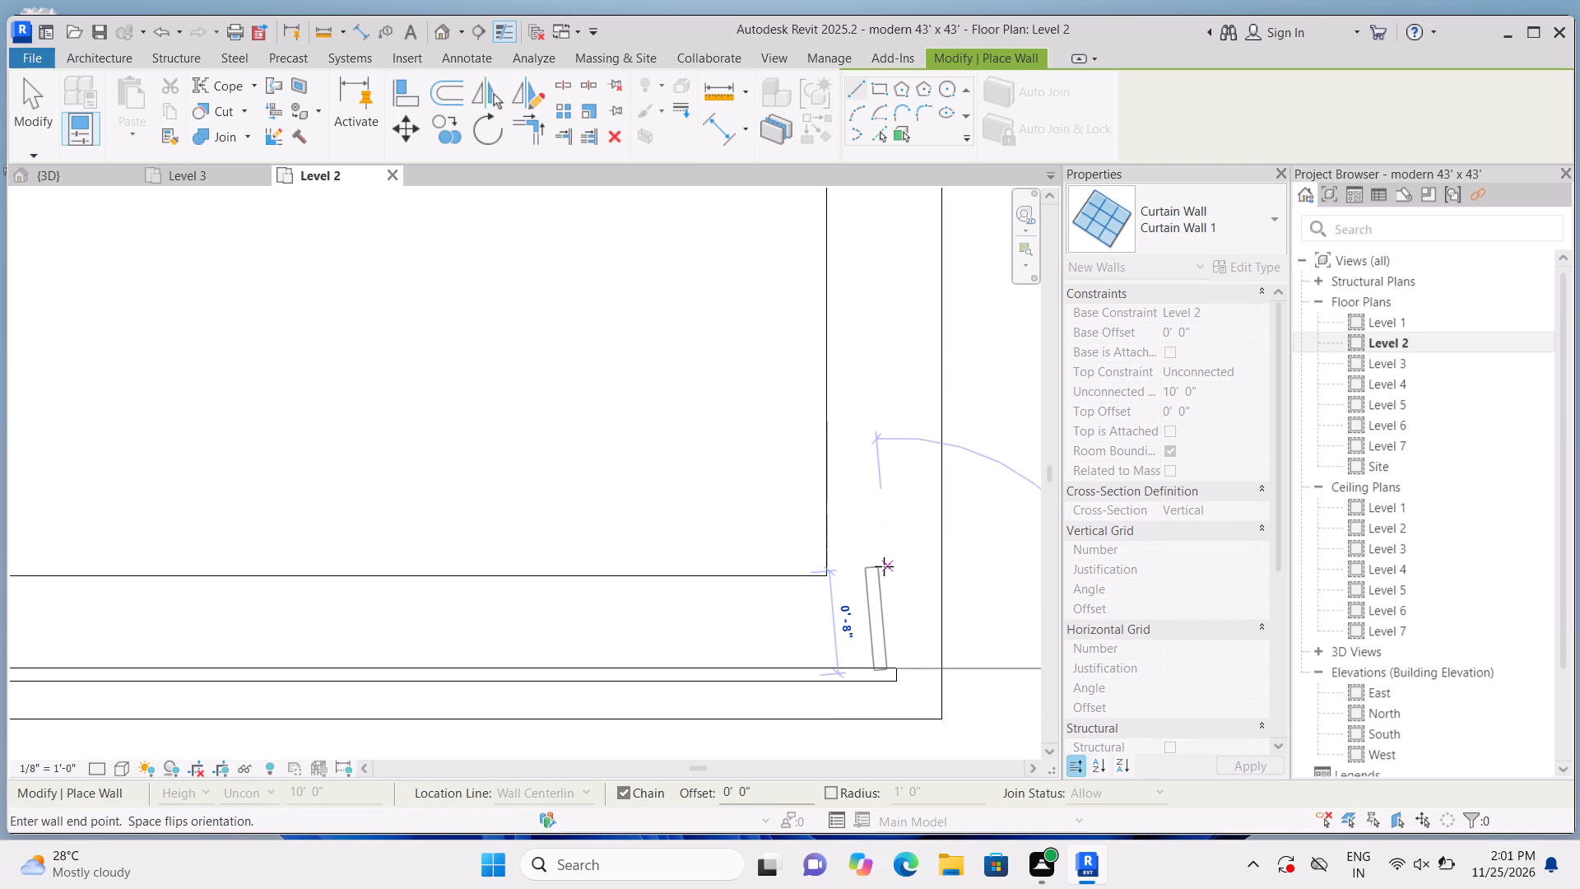
middle_drag(908, 365, 919, 496)
scroll(922, 535, down, 3)
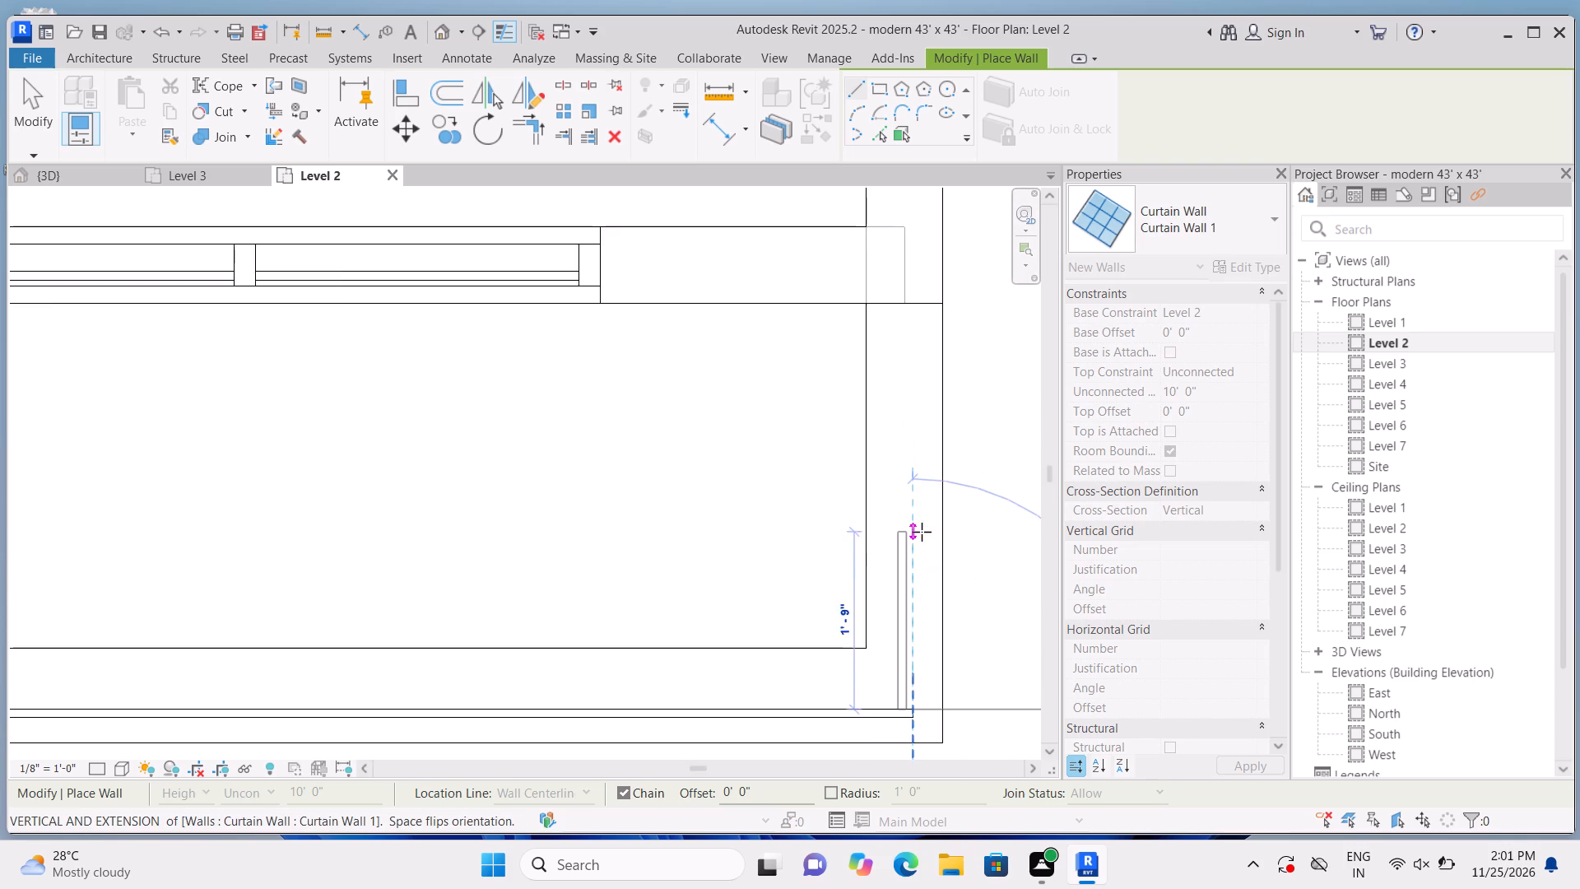
scroll(922, 532, down, 1)
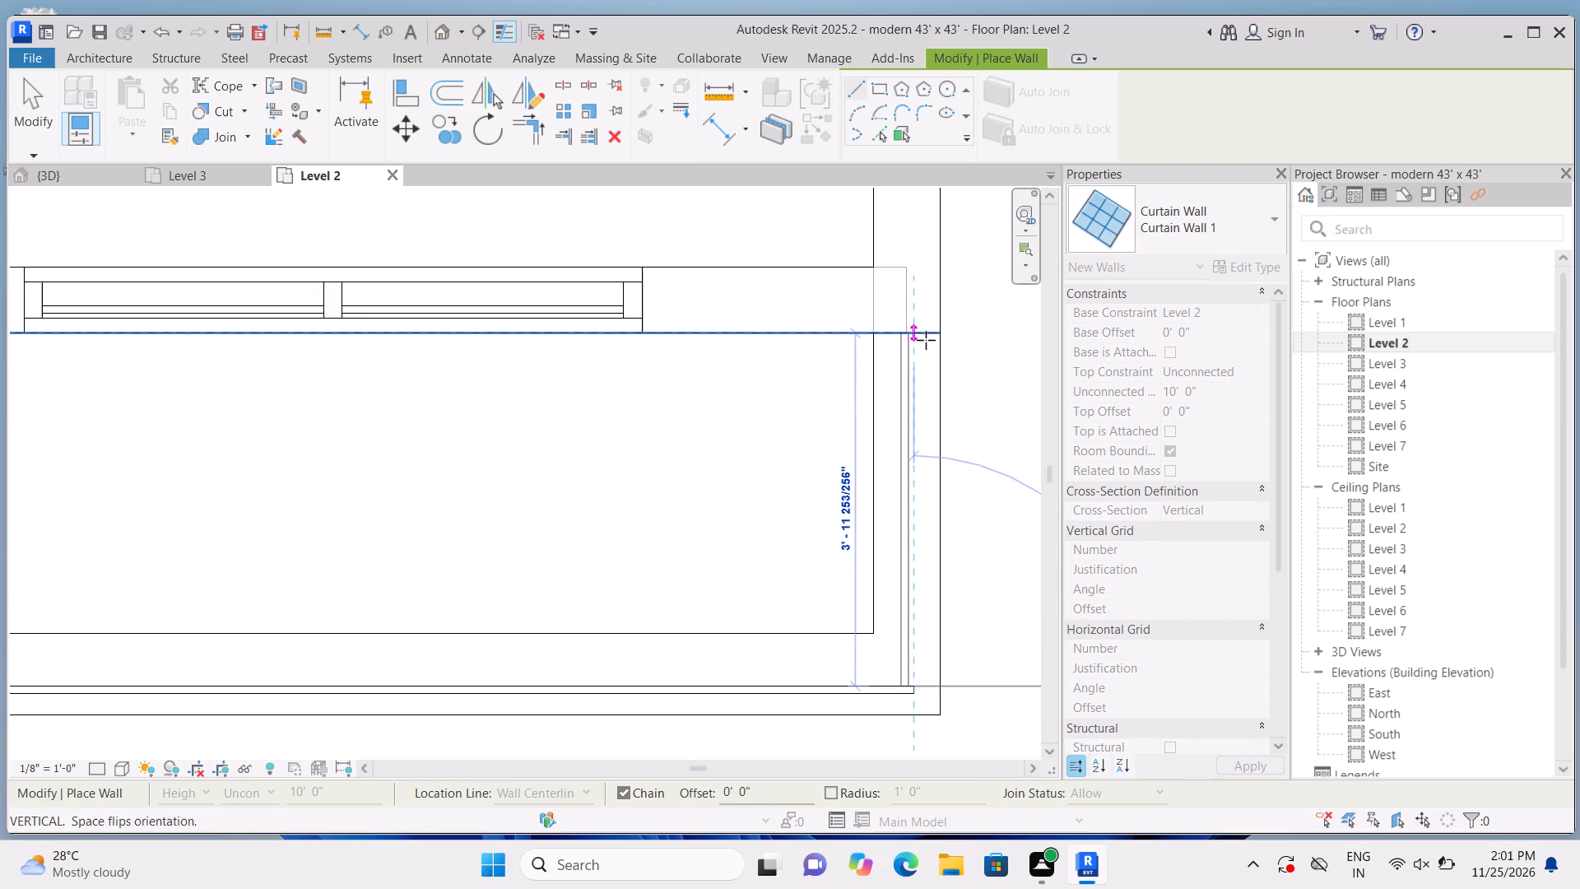
click(926, 330)
key(Escape)
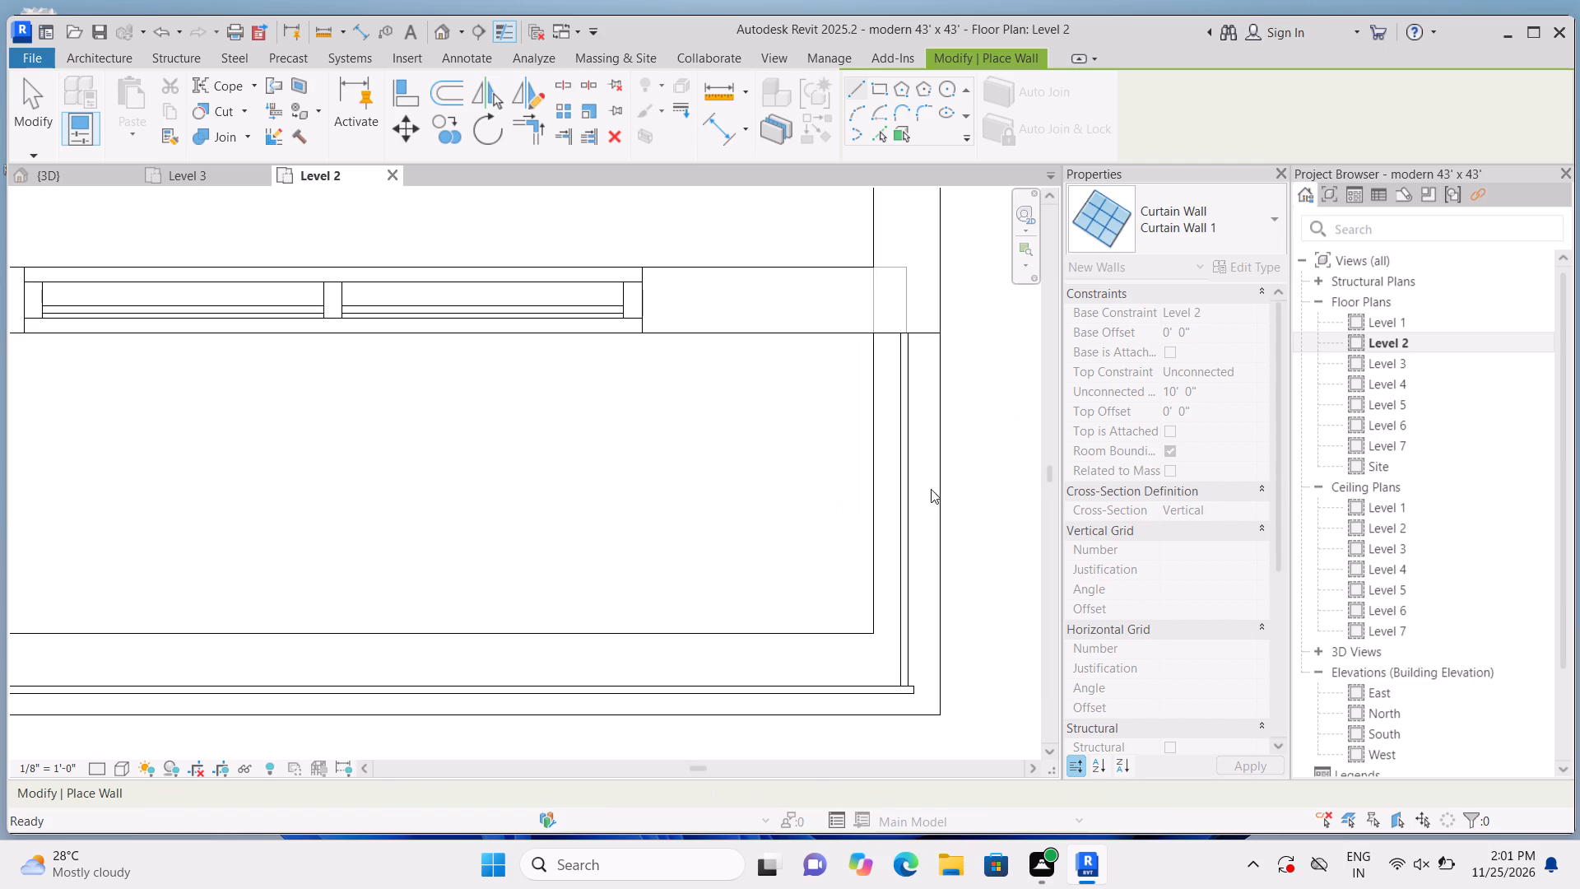
Raise the base of the front Level 2 curtain wall to the parapet's top edge, a base offset of about 3'-1 9/16".
scroll(963, 434, down, 5)
click(442, 35)
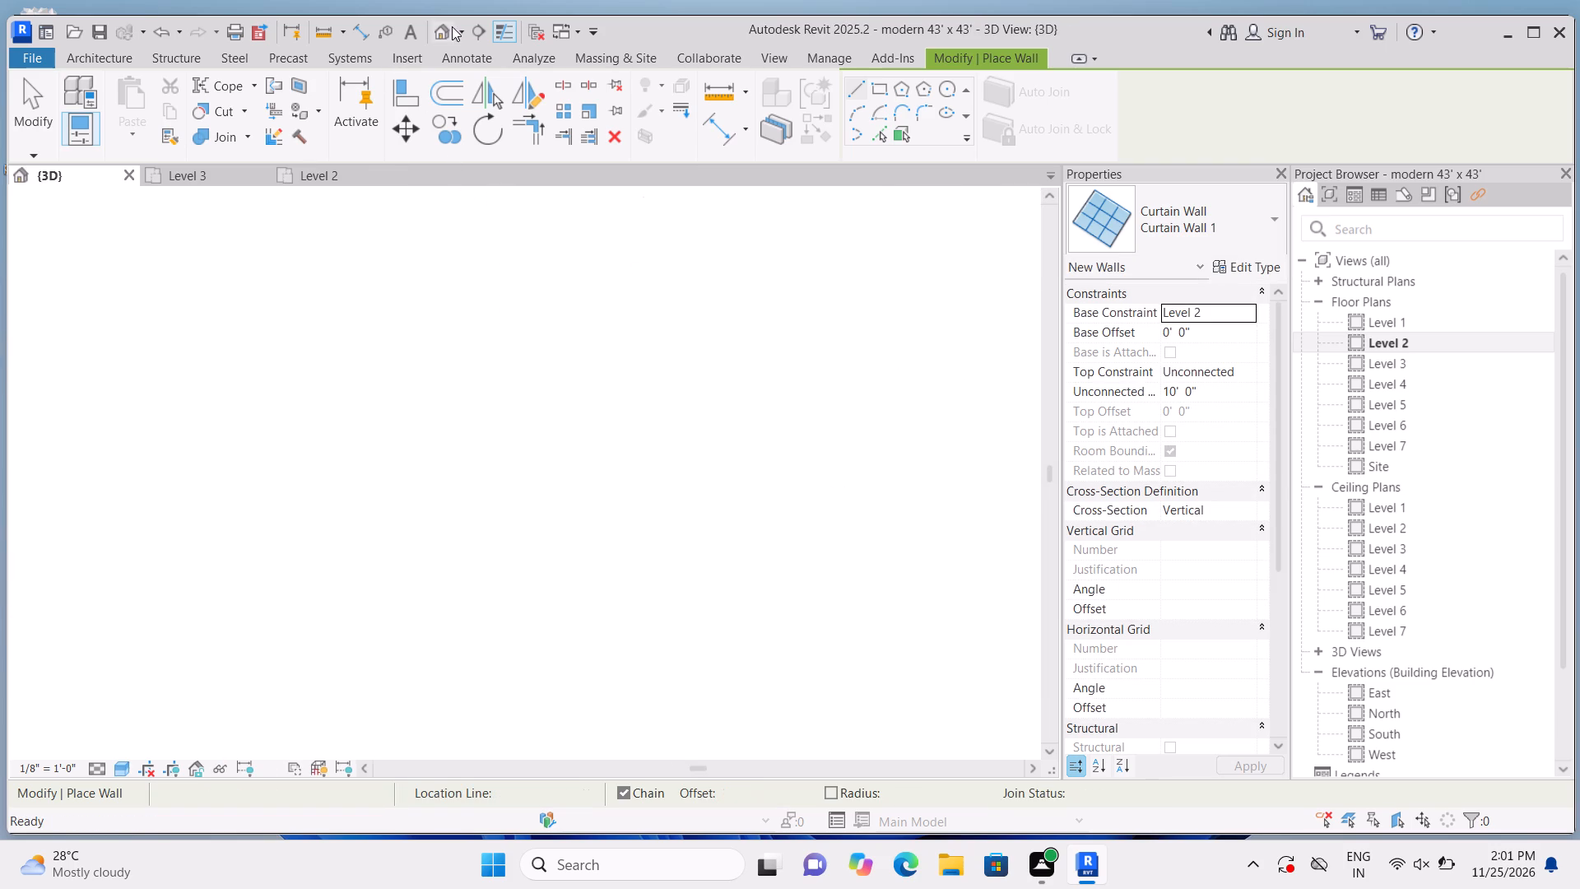
scroll(592, 498, up, 2)
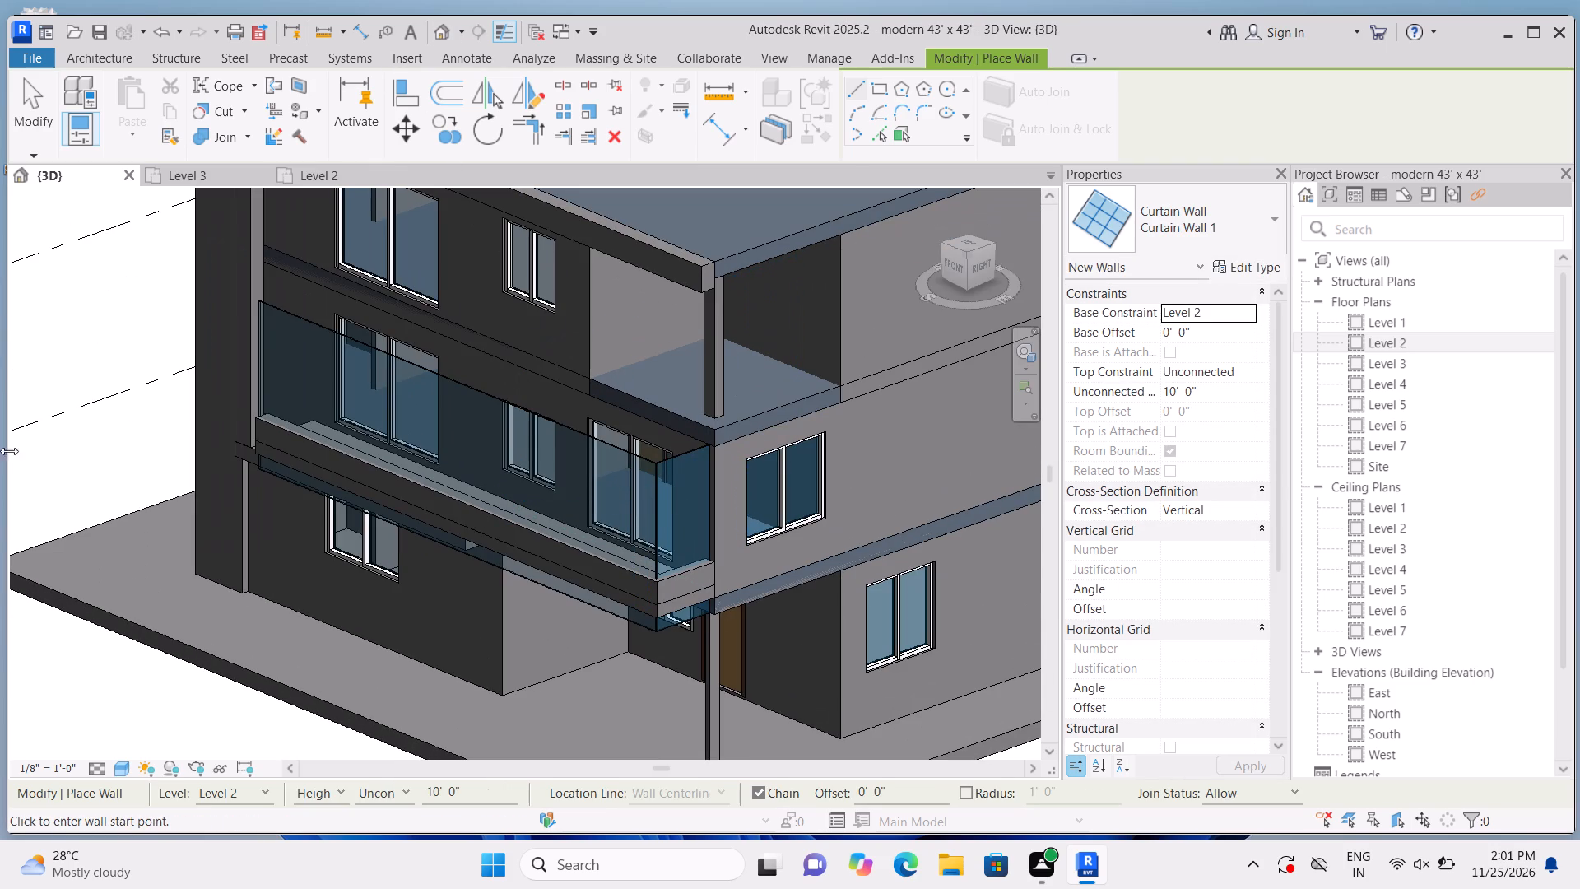
key(Escape)
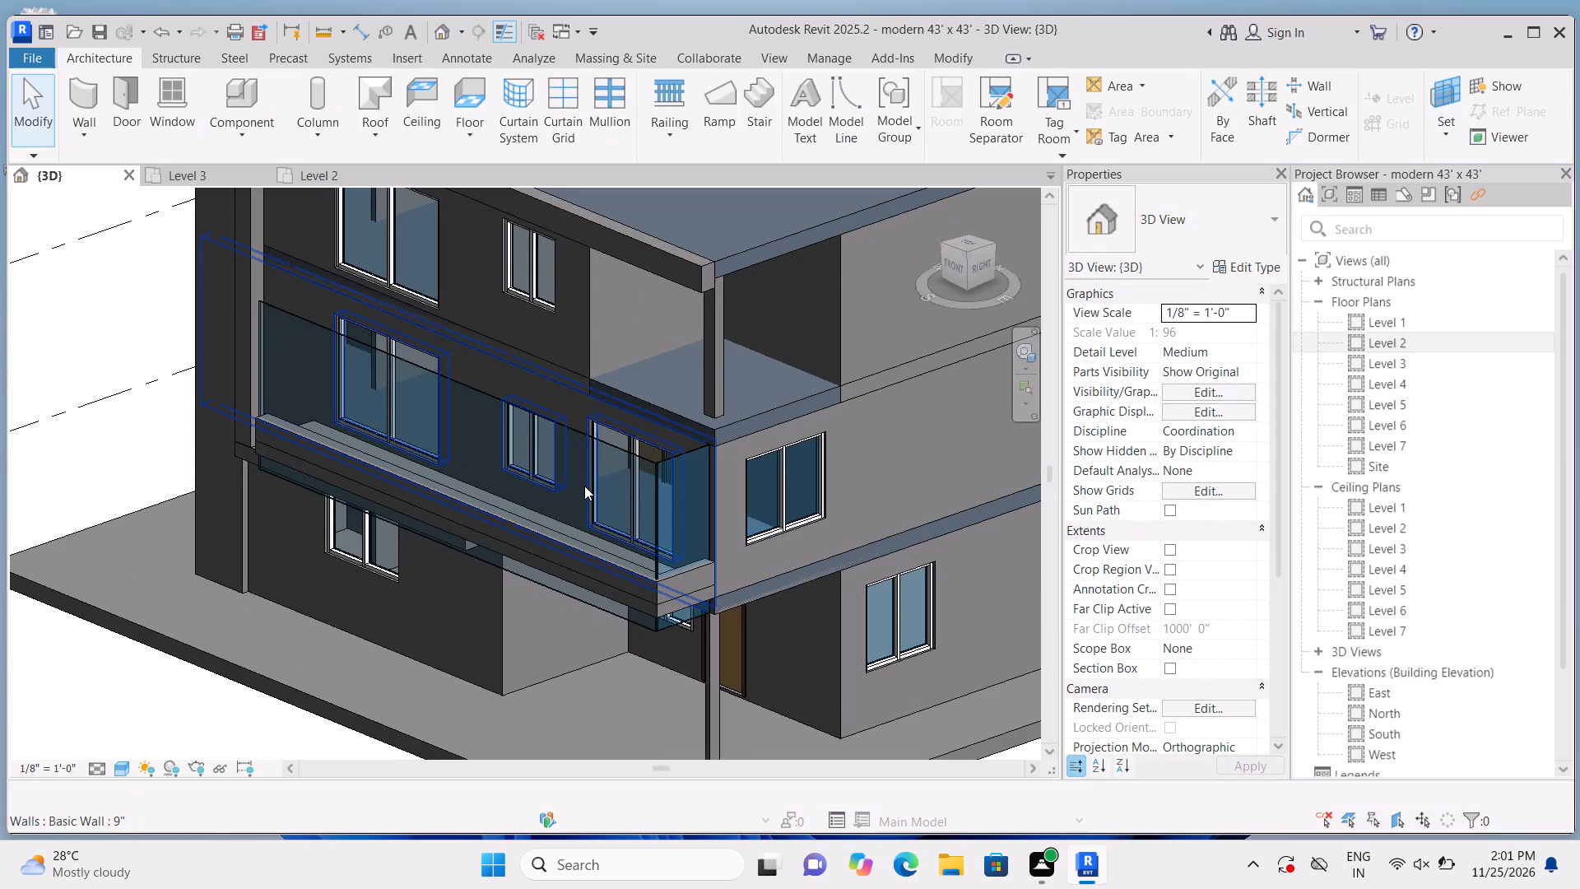
click(584, 486)
scroll(522, 591, up, 2)
click(45, 421)
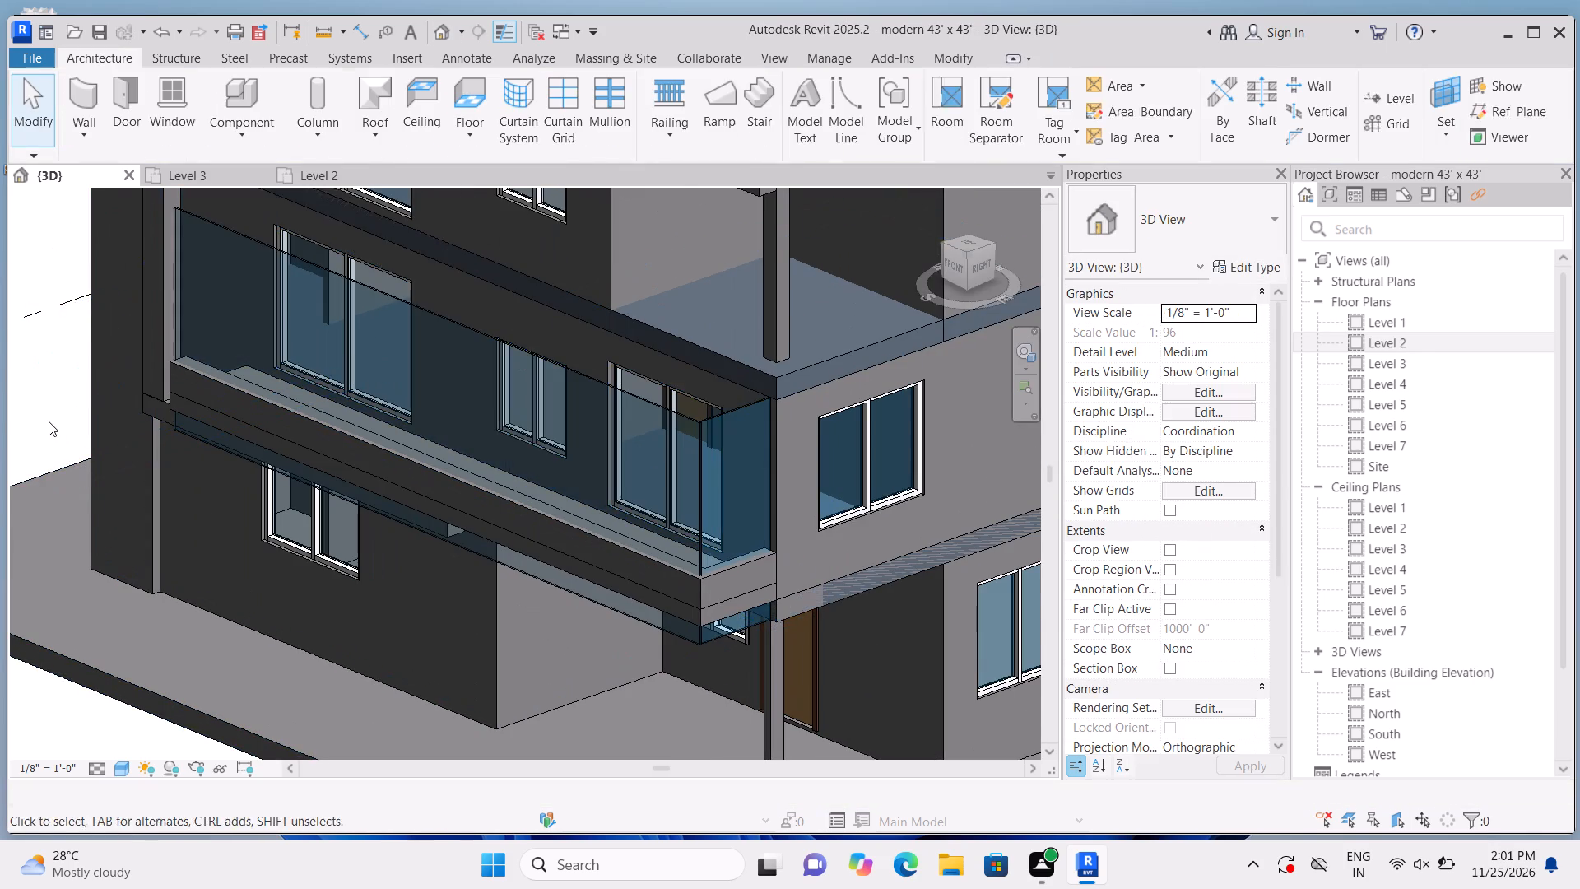
scroll(438, 509, down, 2)
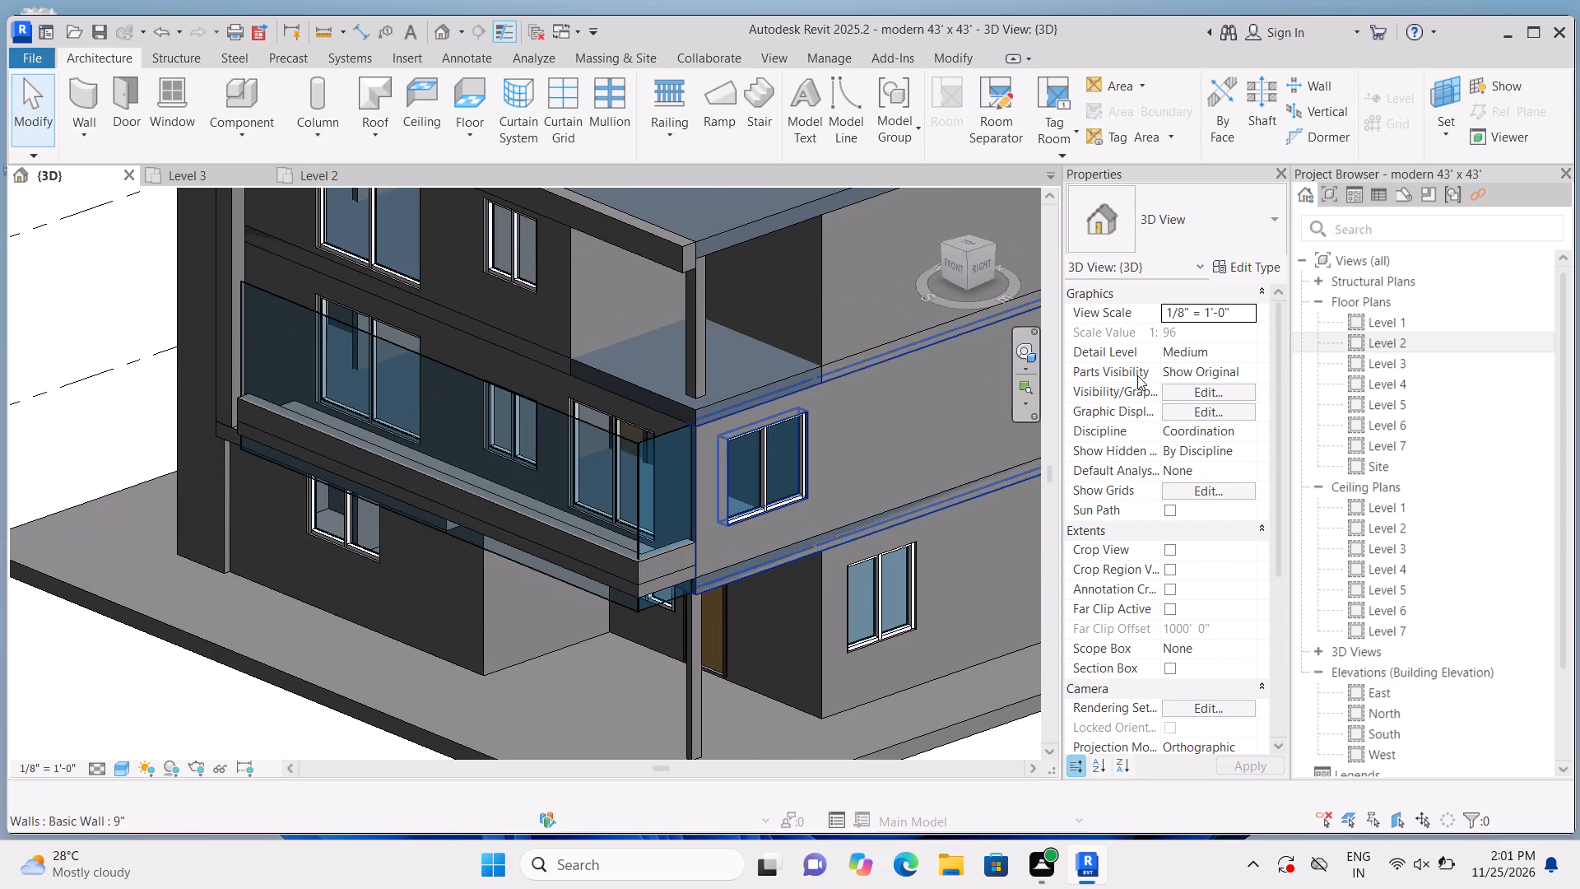
click(950, 263)
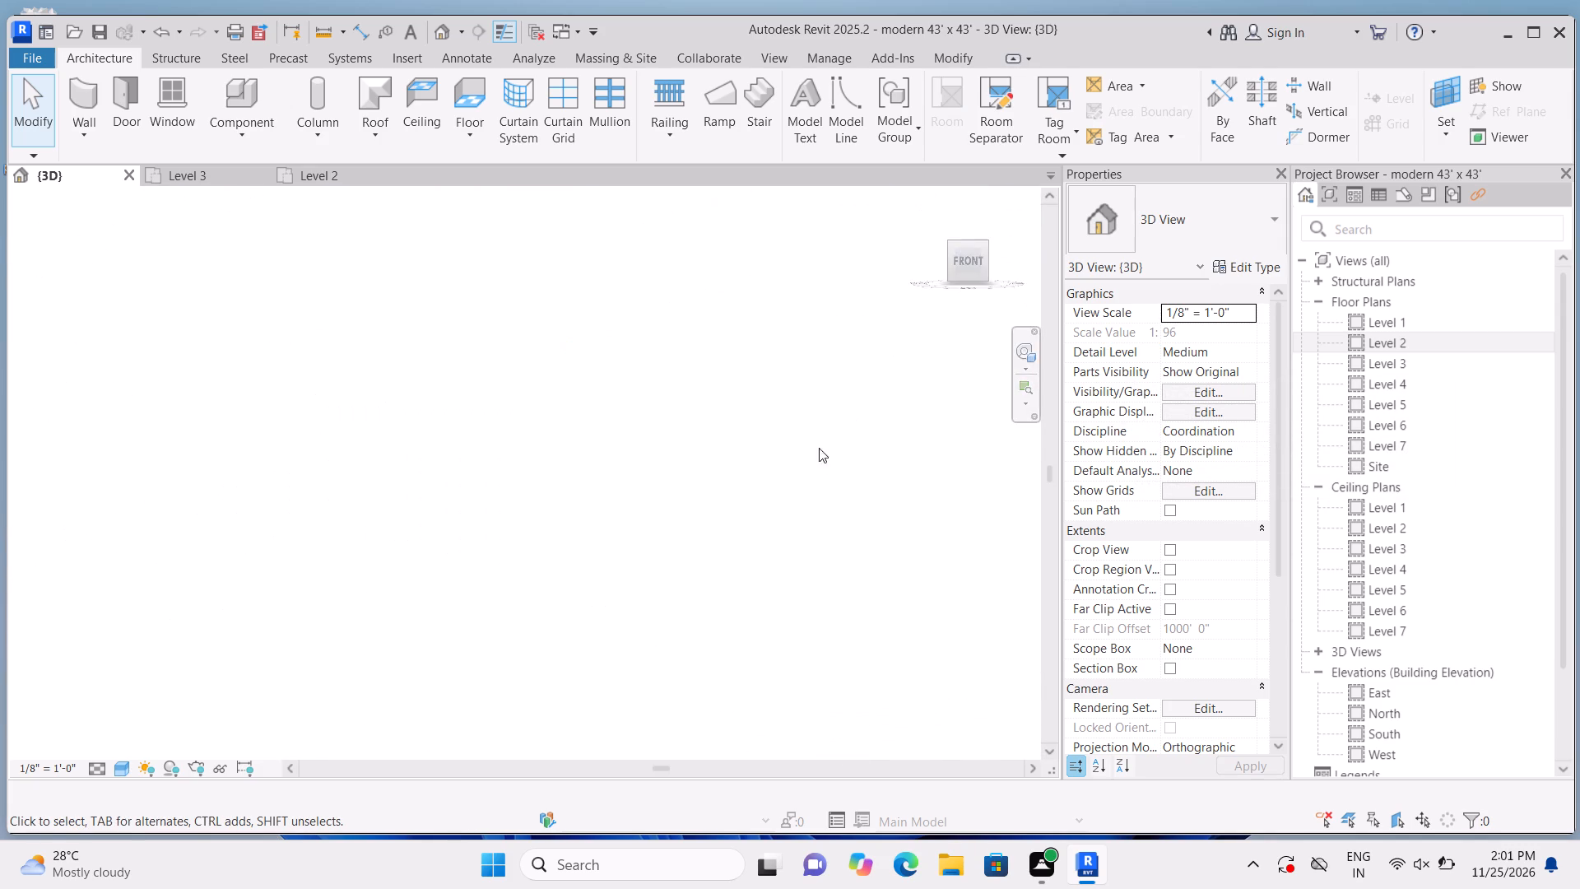
scroll(472, 549, up, 15)
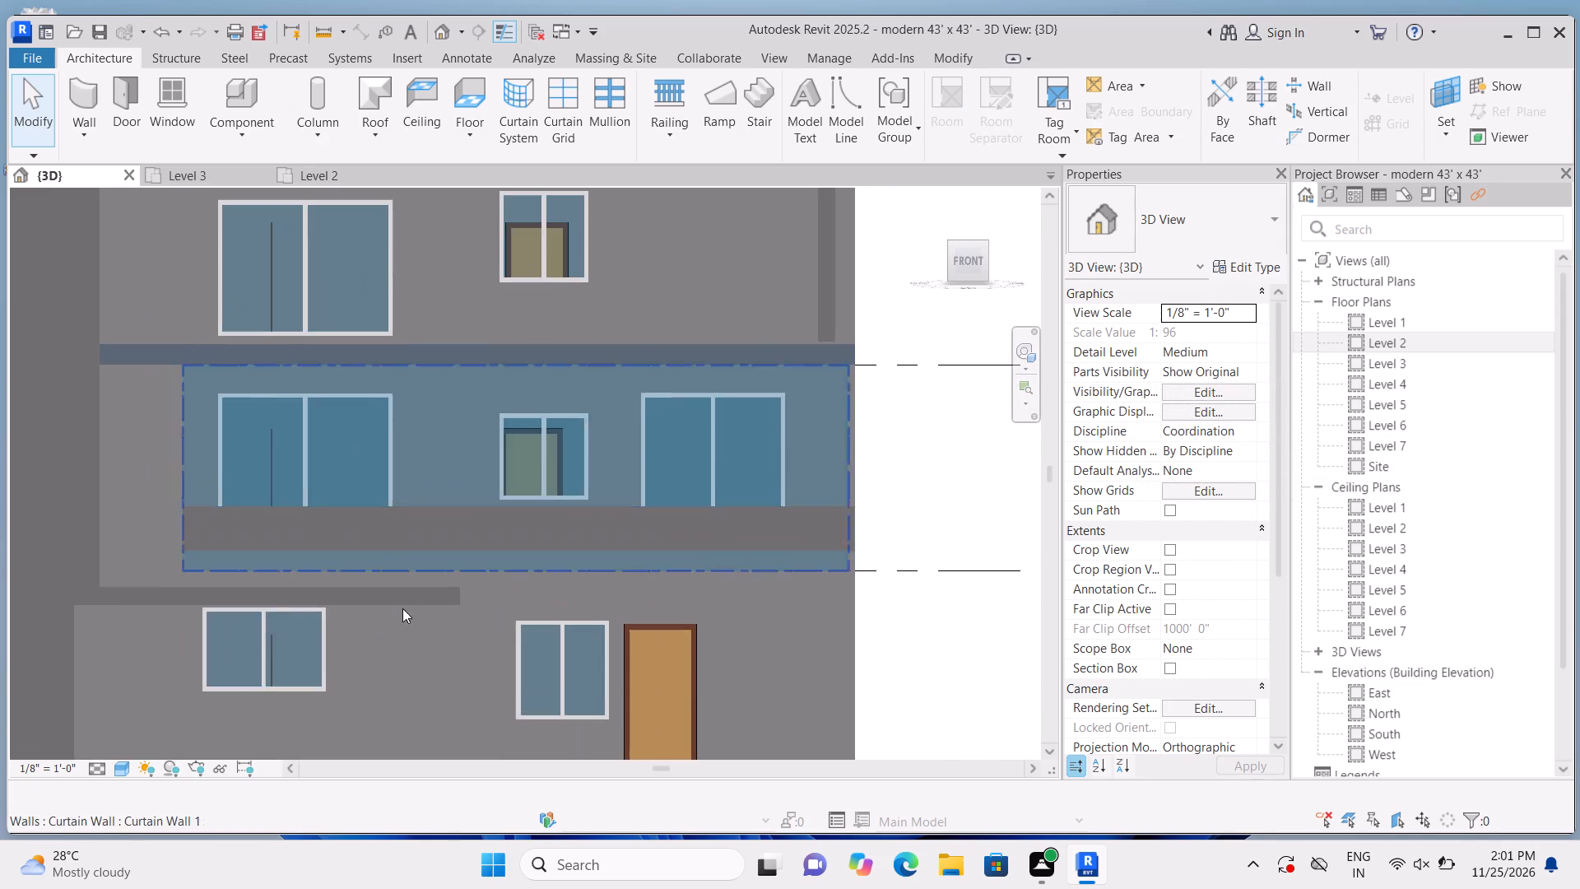
middle_drag(402, 634, 441, 660)
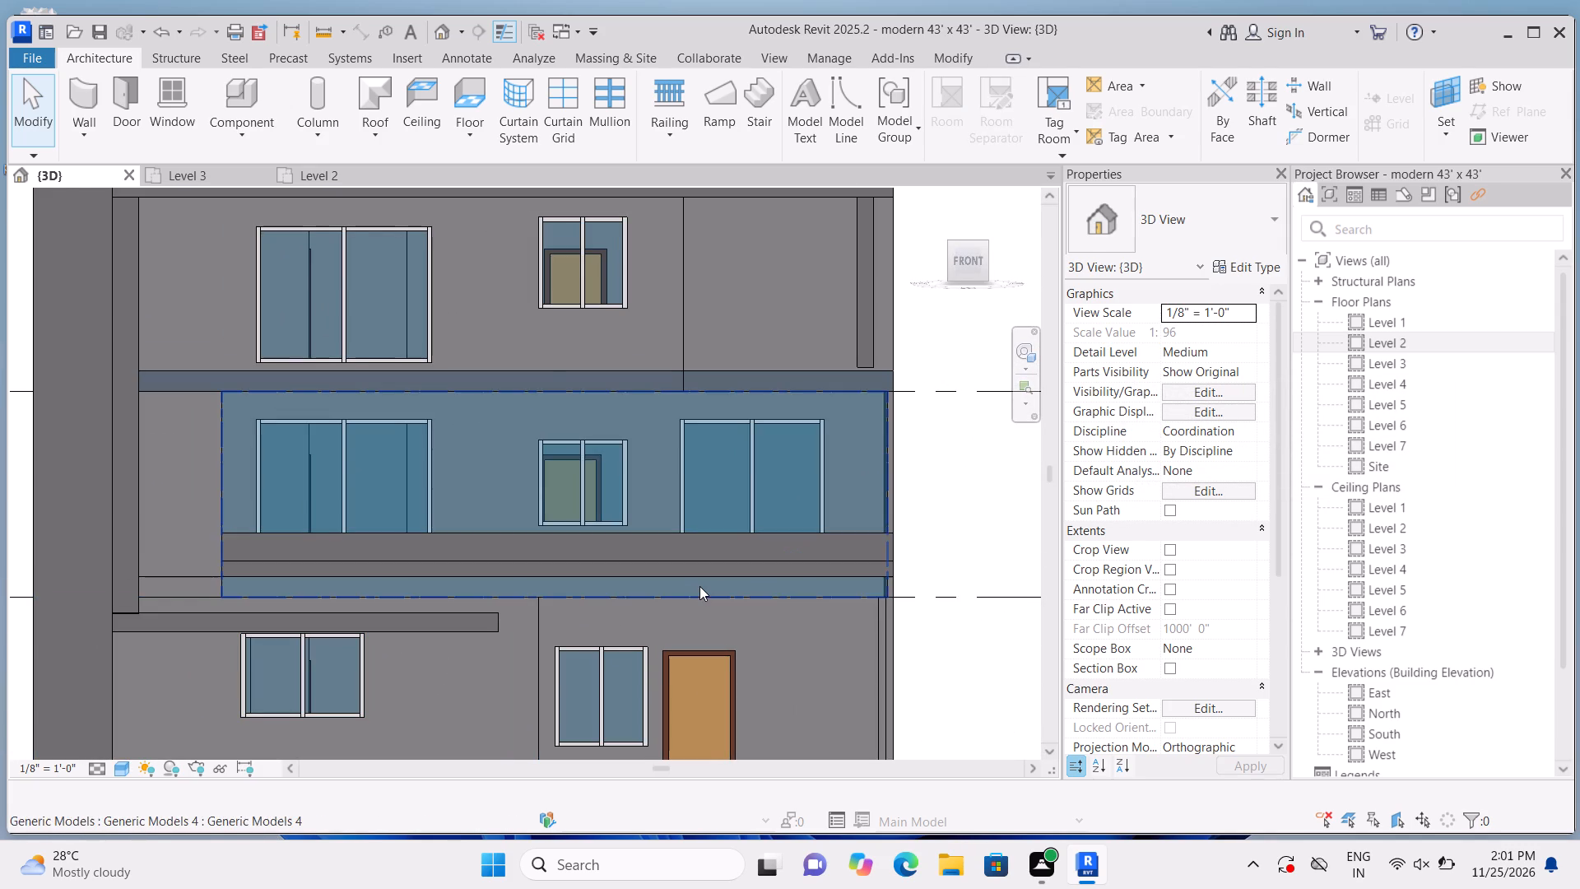
click(699, 586)
scroll(650, 590, up, 1)
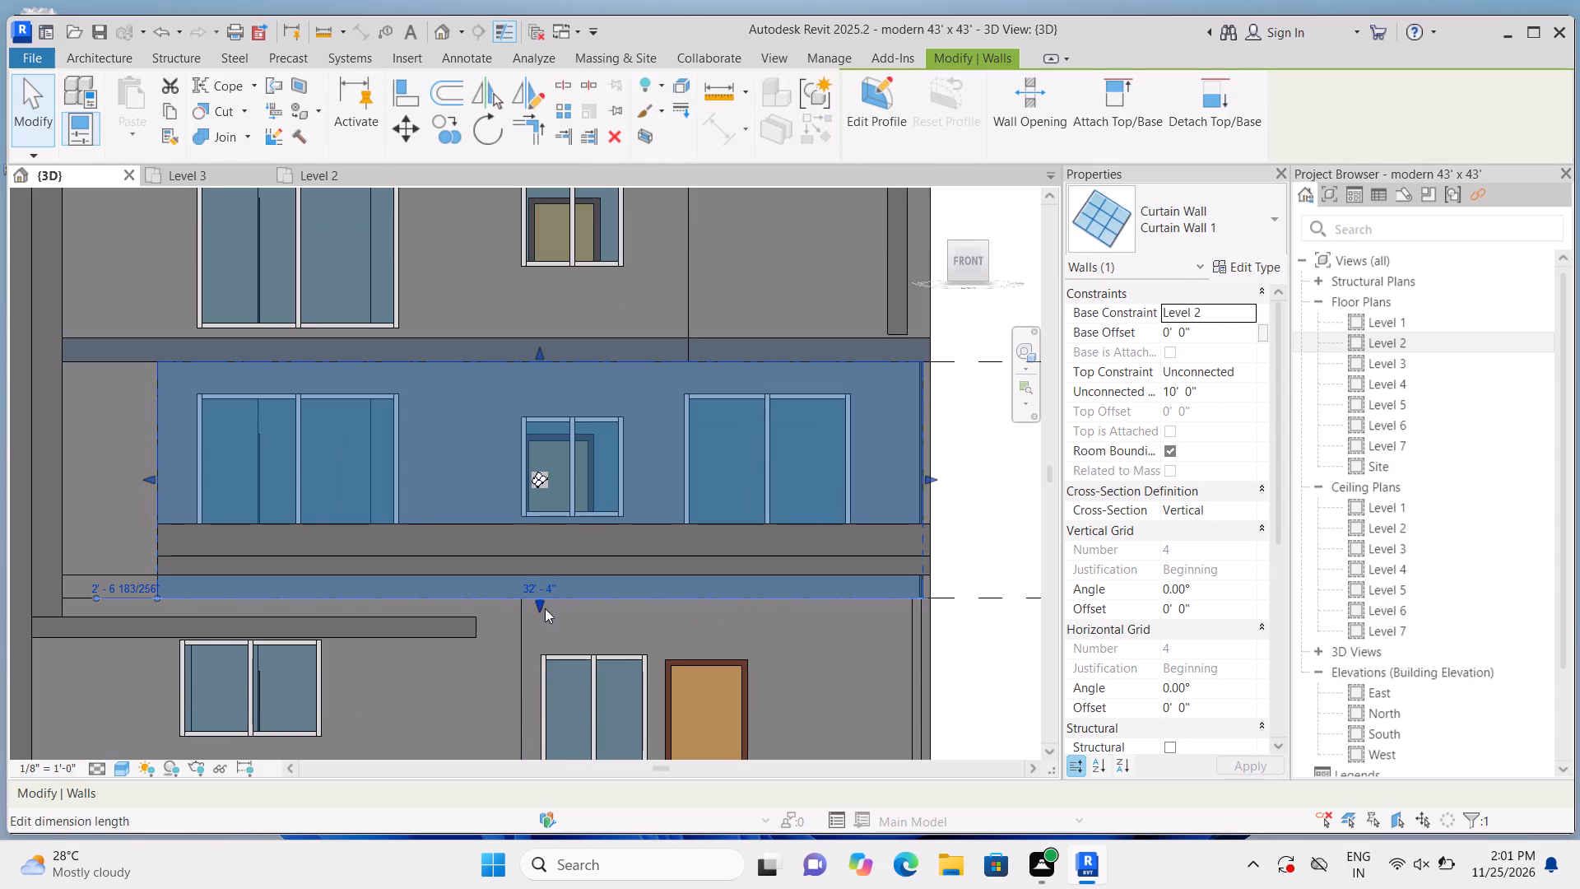
drag(537, 602, 570, 540)
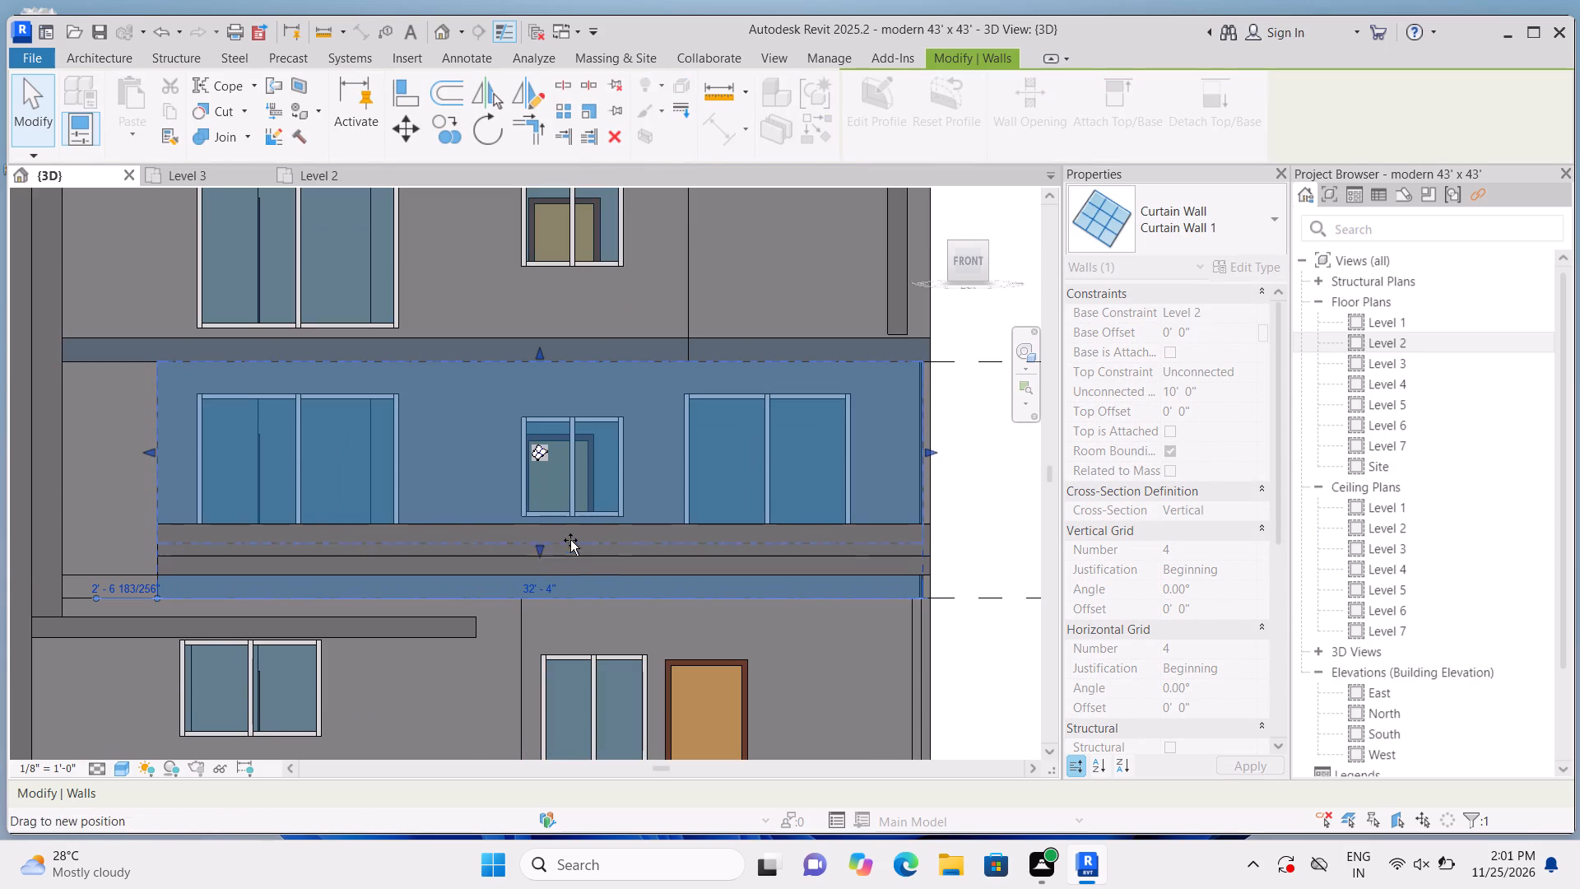
drag(570, 540, 578, 526)
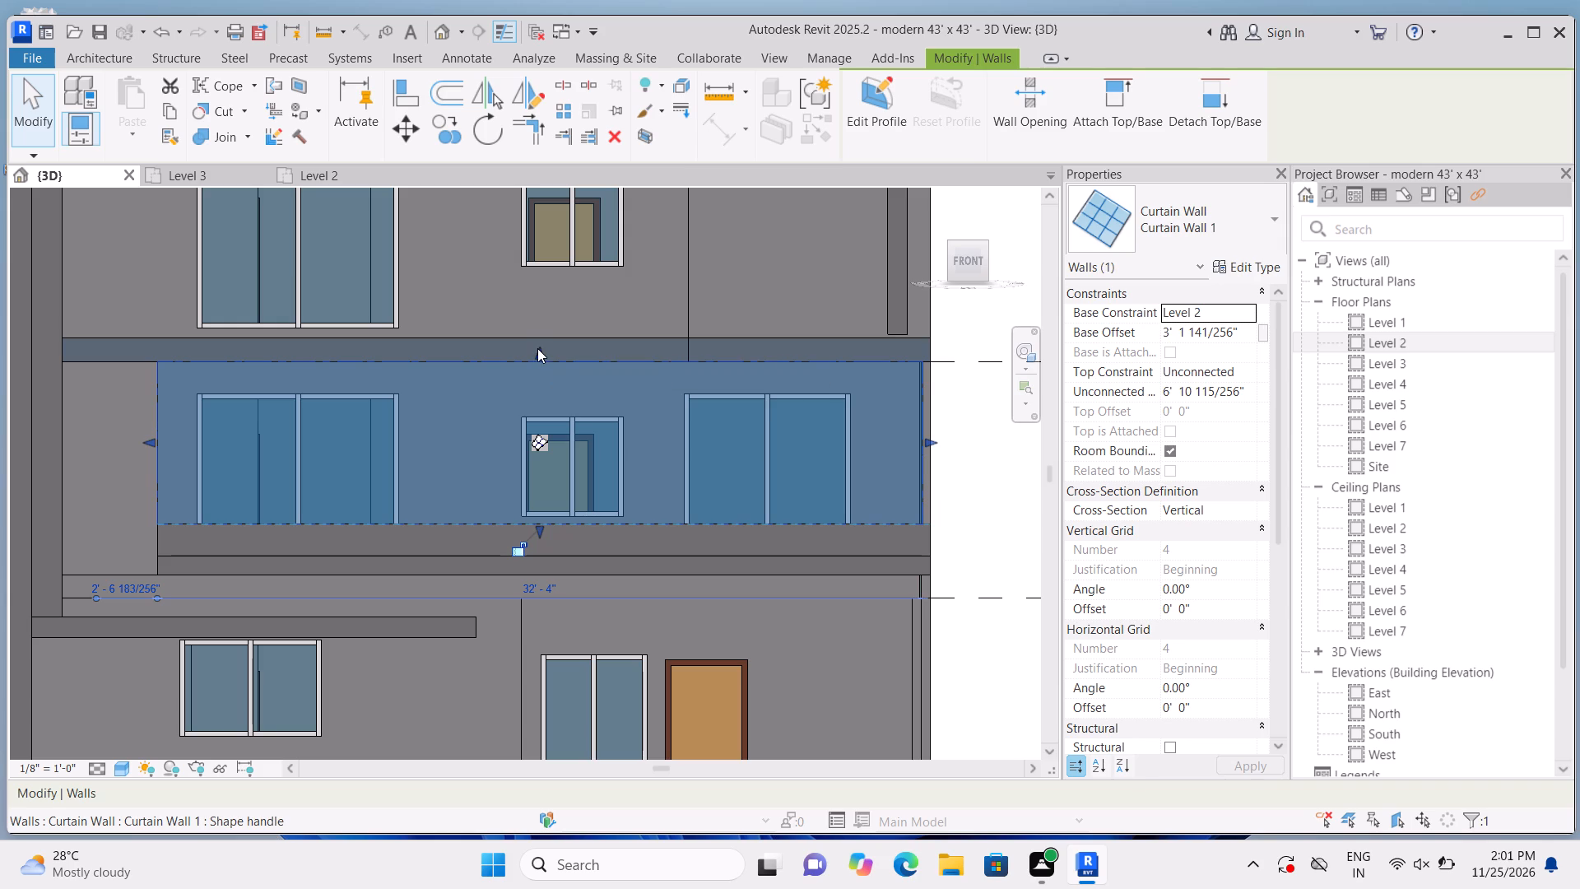
Lower the top of the front curtain wall to make it a low glass railing about 2'-8 5/16" high.
drag(537, 348, 576, 471)
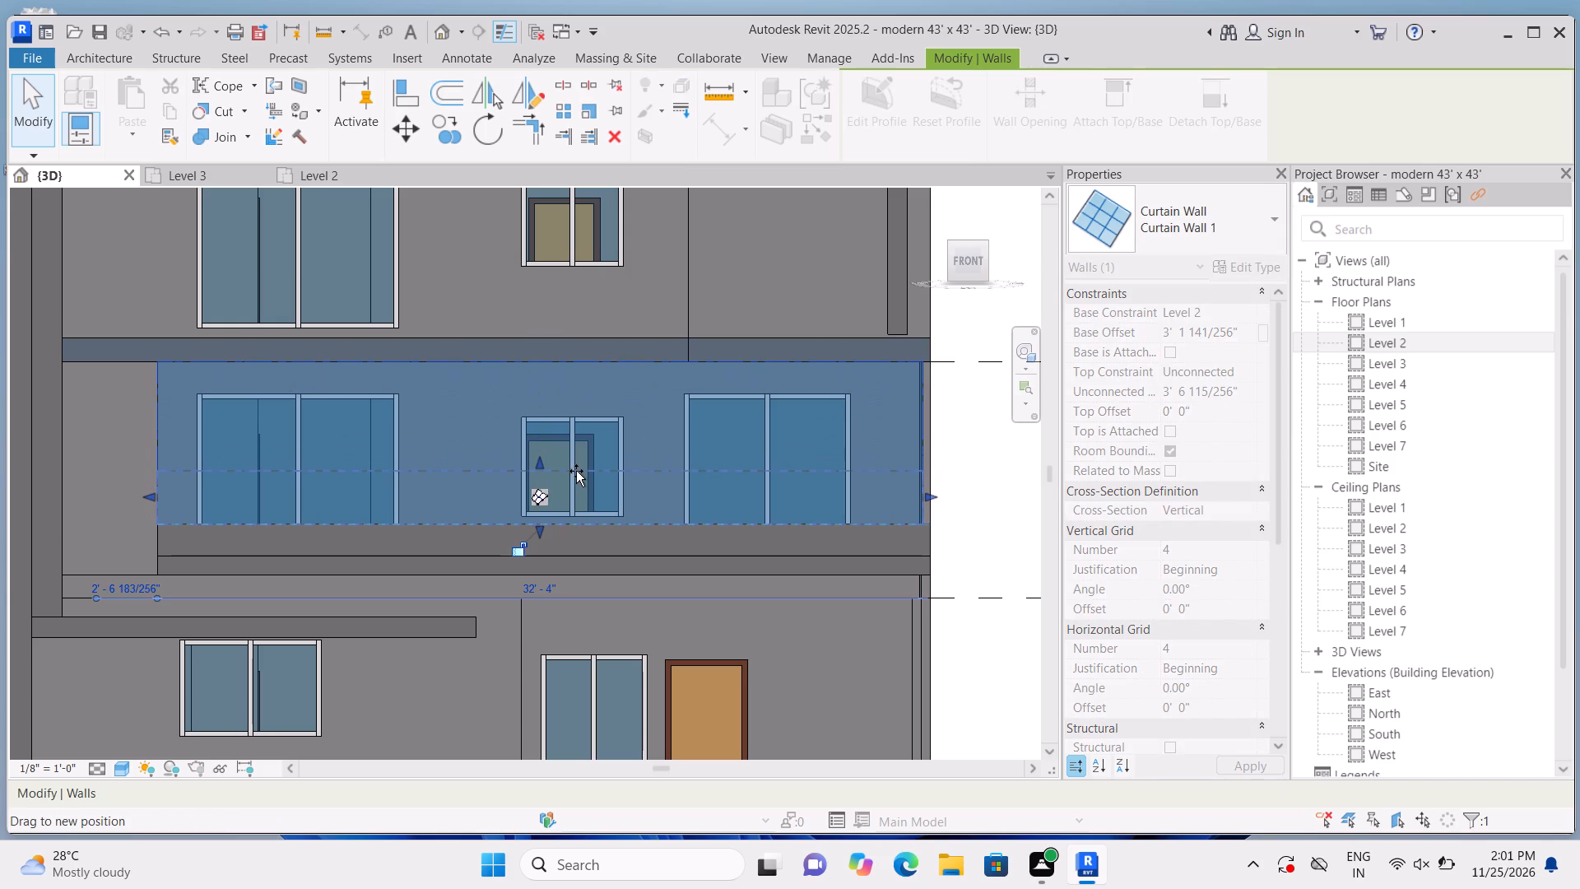
drag(576, 471, 574, 464)
scroll(527, 477, down, 3)
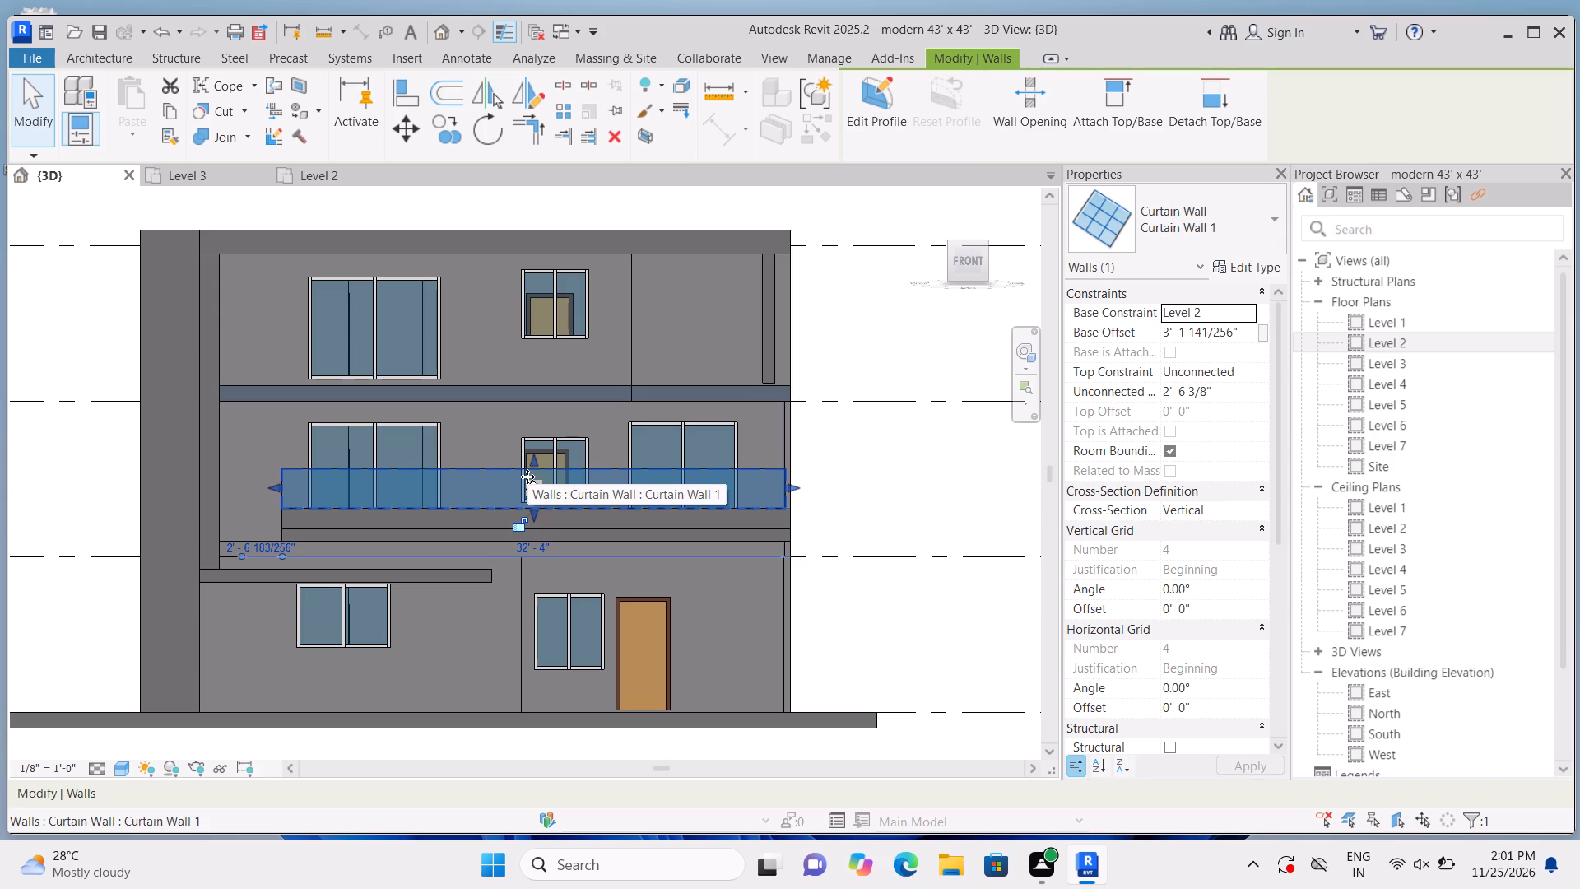
scroll(592, 468, up, 3)
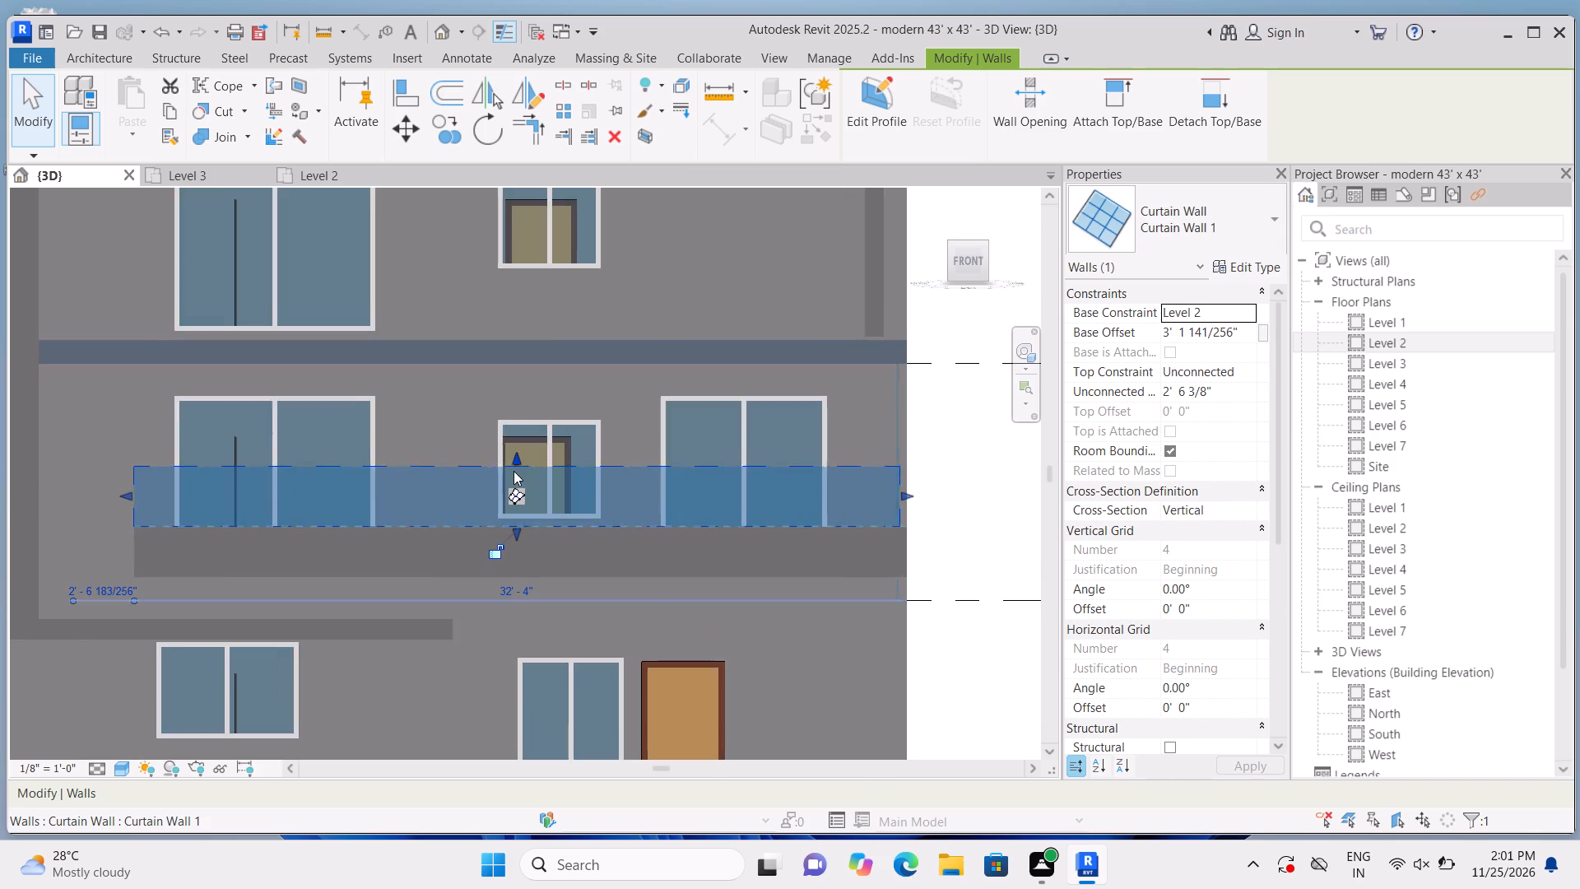
click(517, 456)
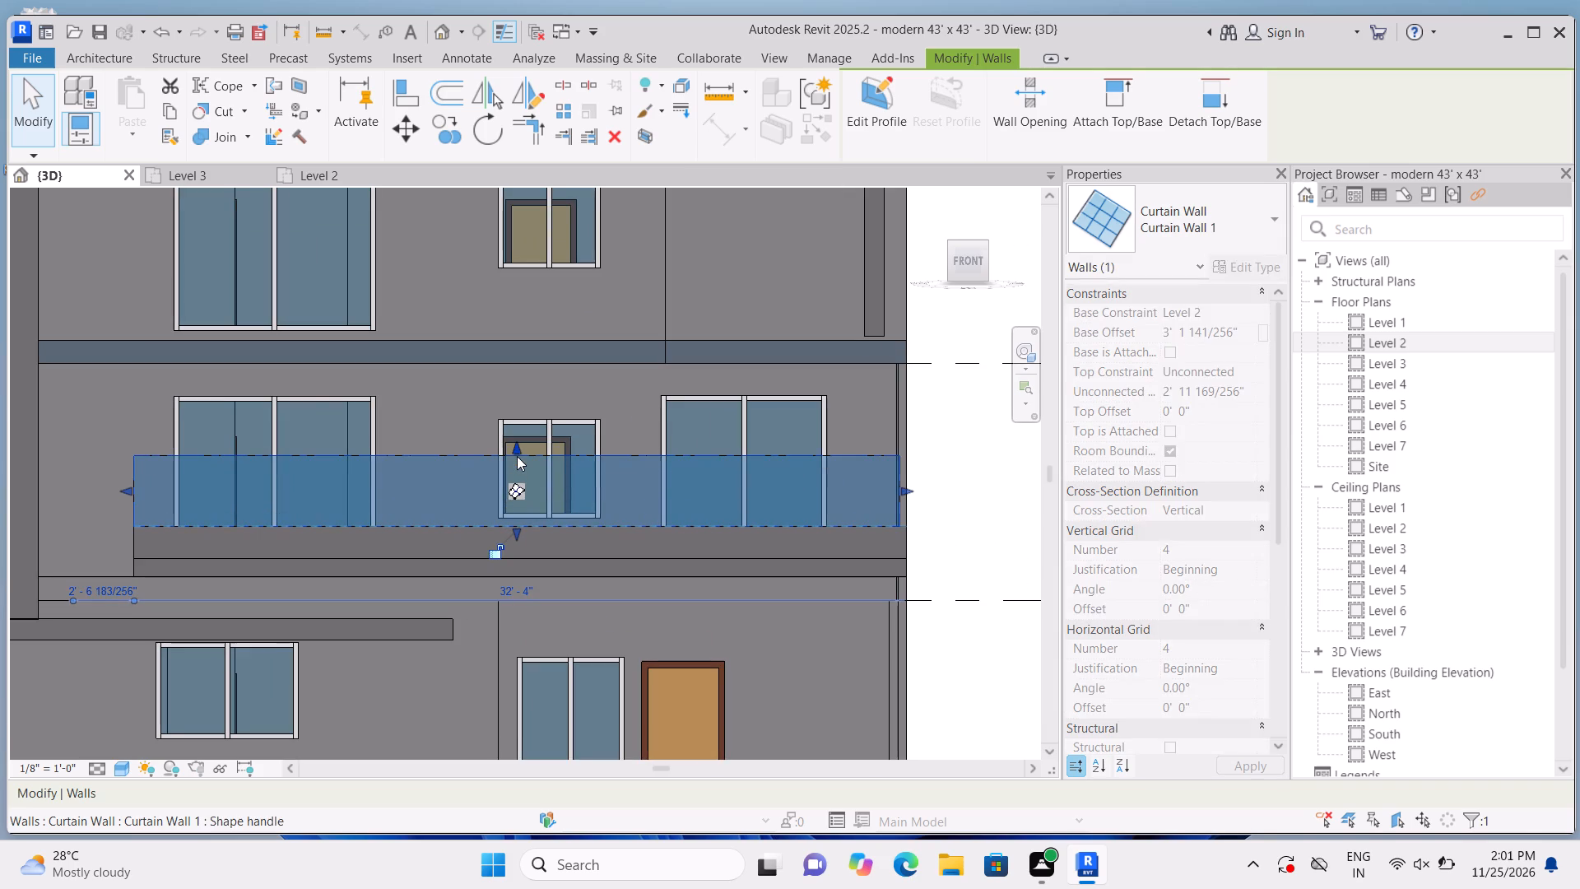
drag(517, 444, 519, 463)
scroll(583, 476, down, 2)
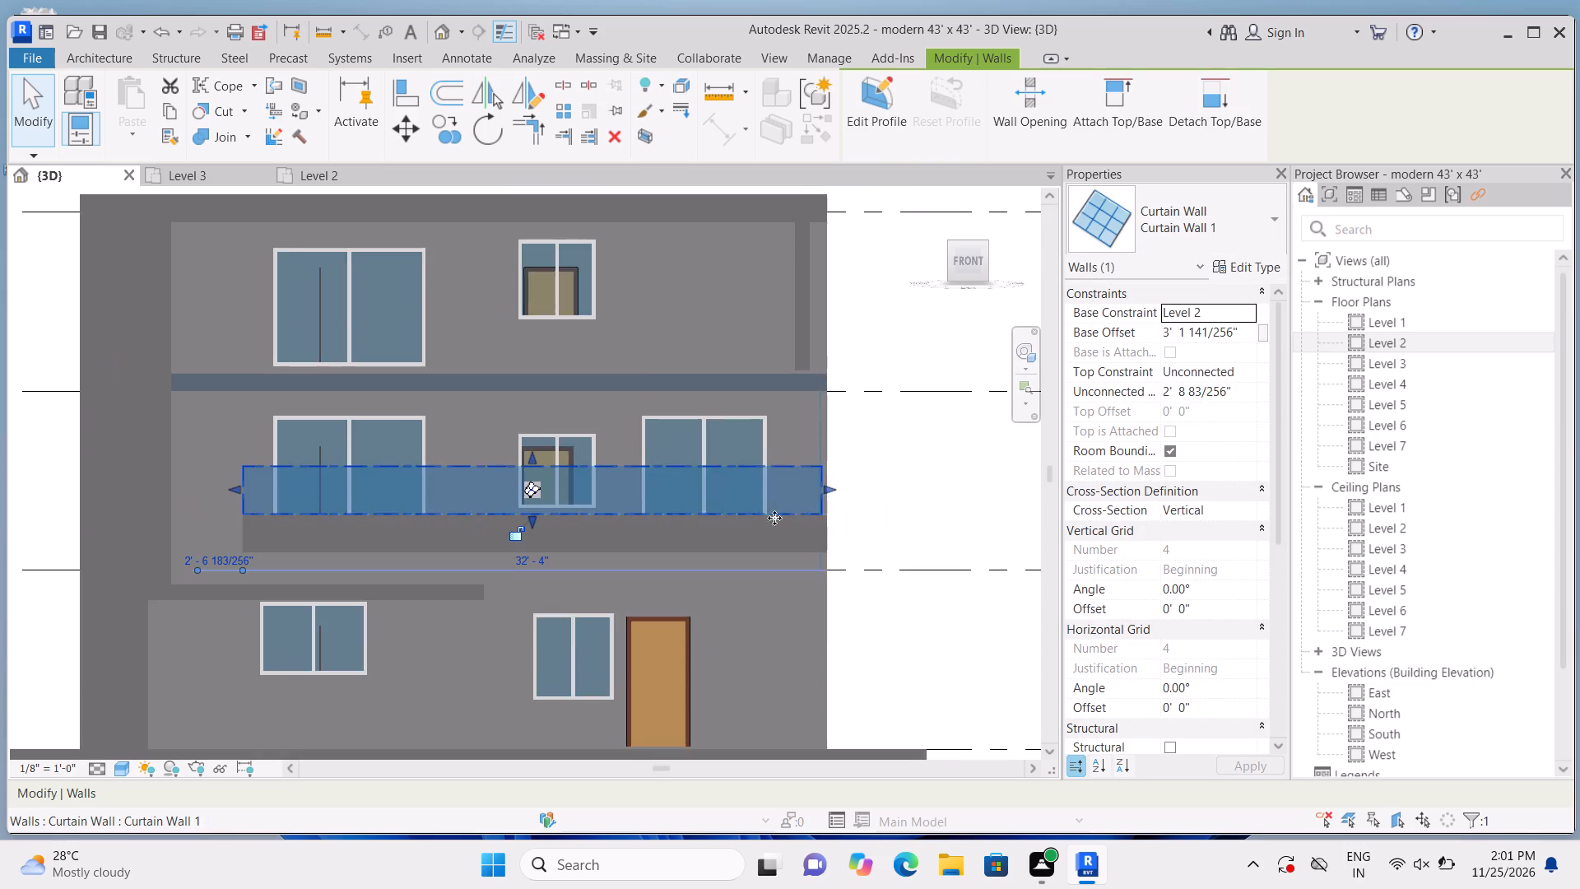
click(909, 493)
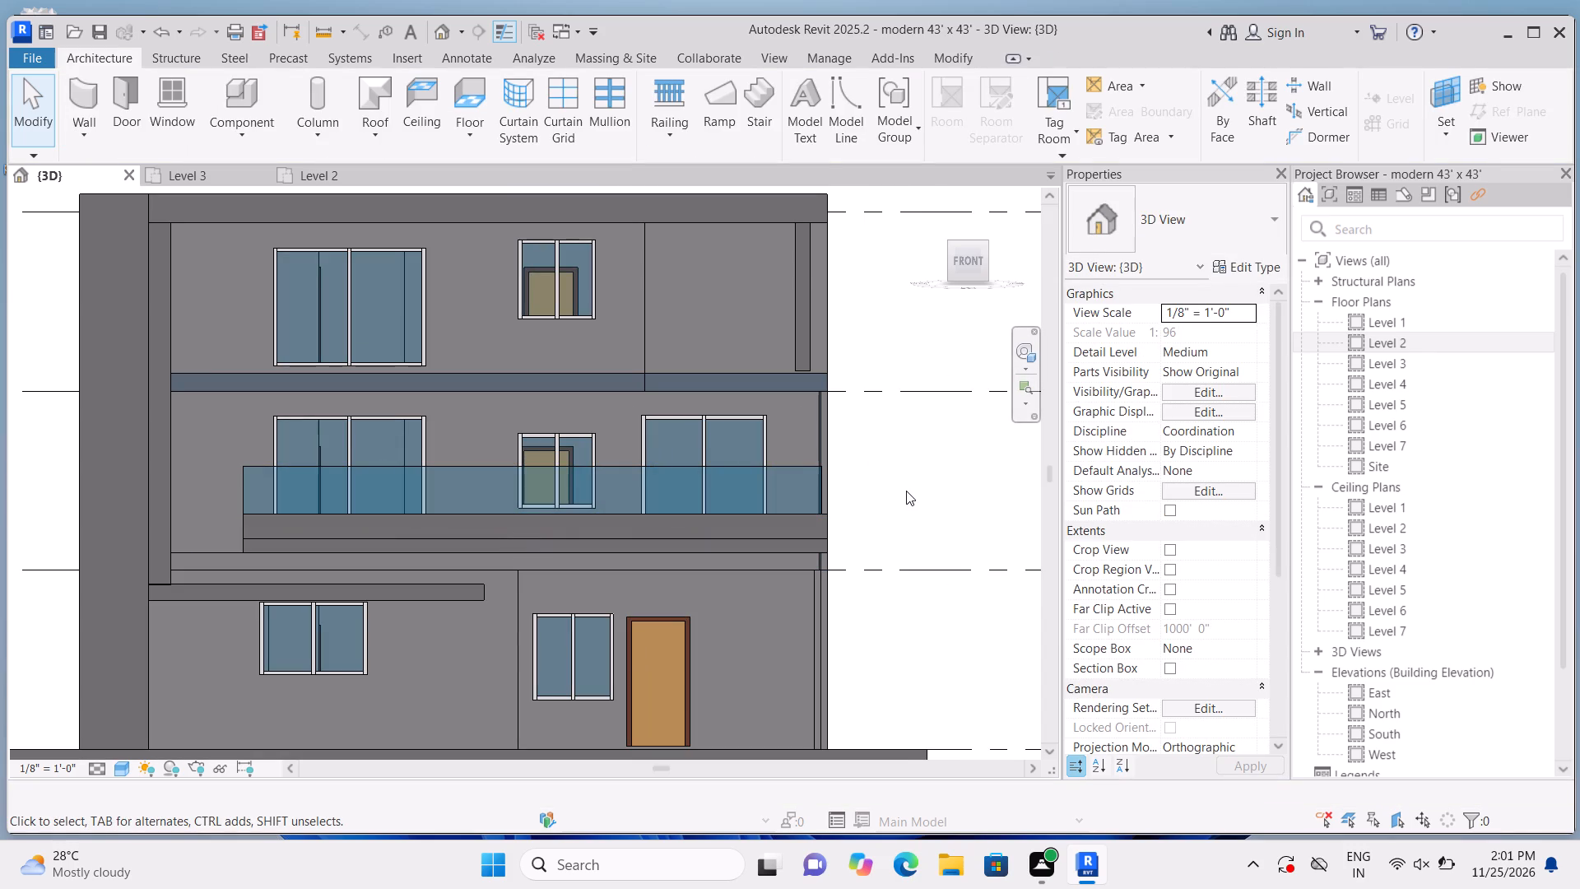
Examine the building in 3D from the front and the southeast corner, comparing the front and east end curtain walls.
shift+scroll(906, 491, down, 1)
scroll(917, 591, down, 1)
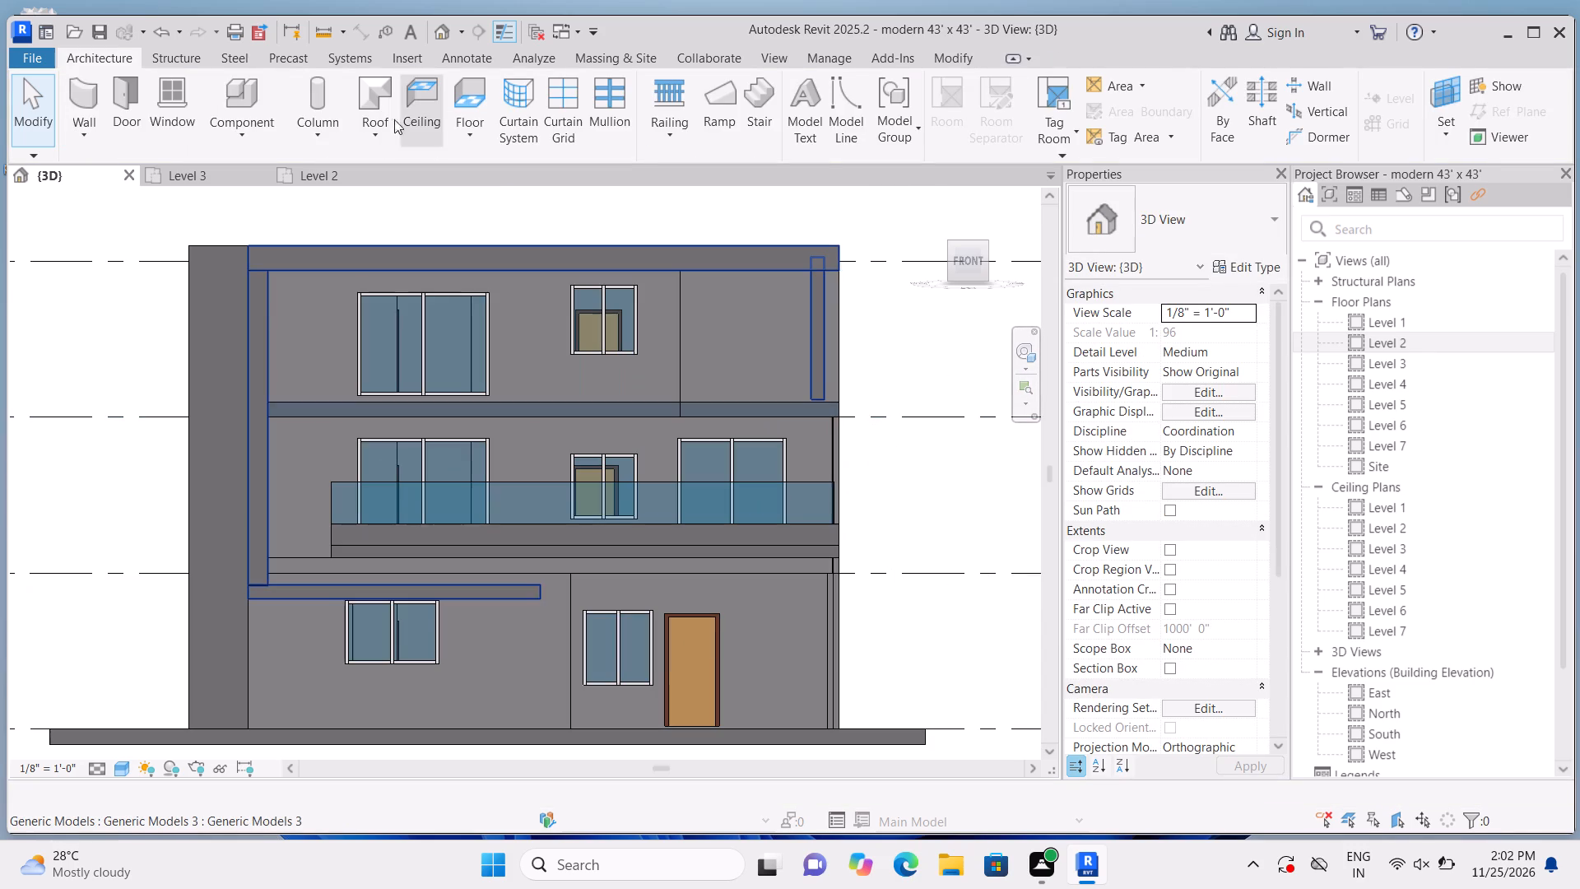
click(441, 31)
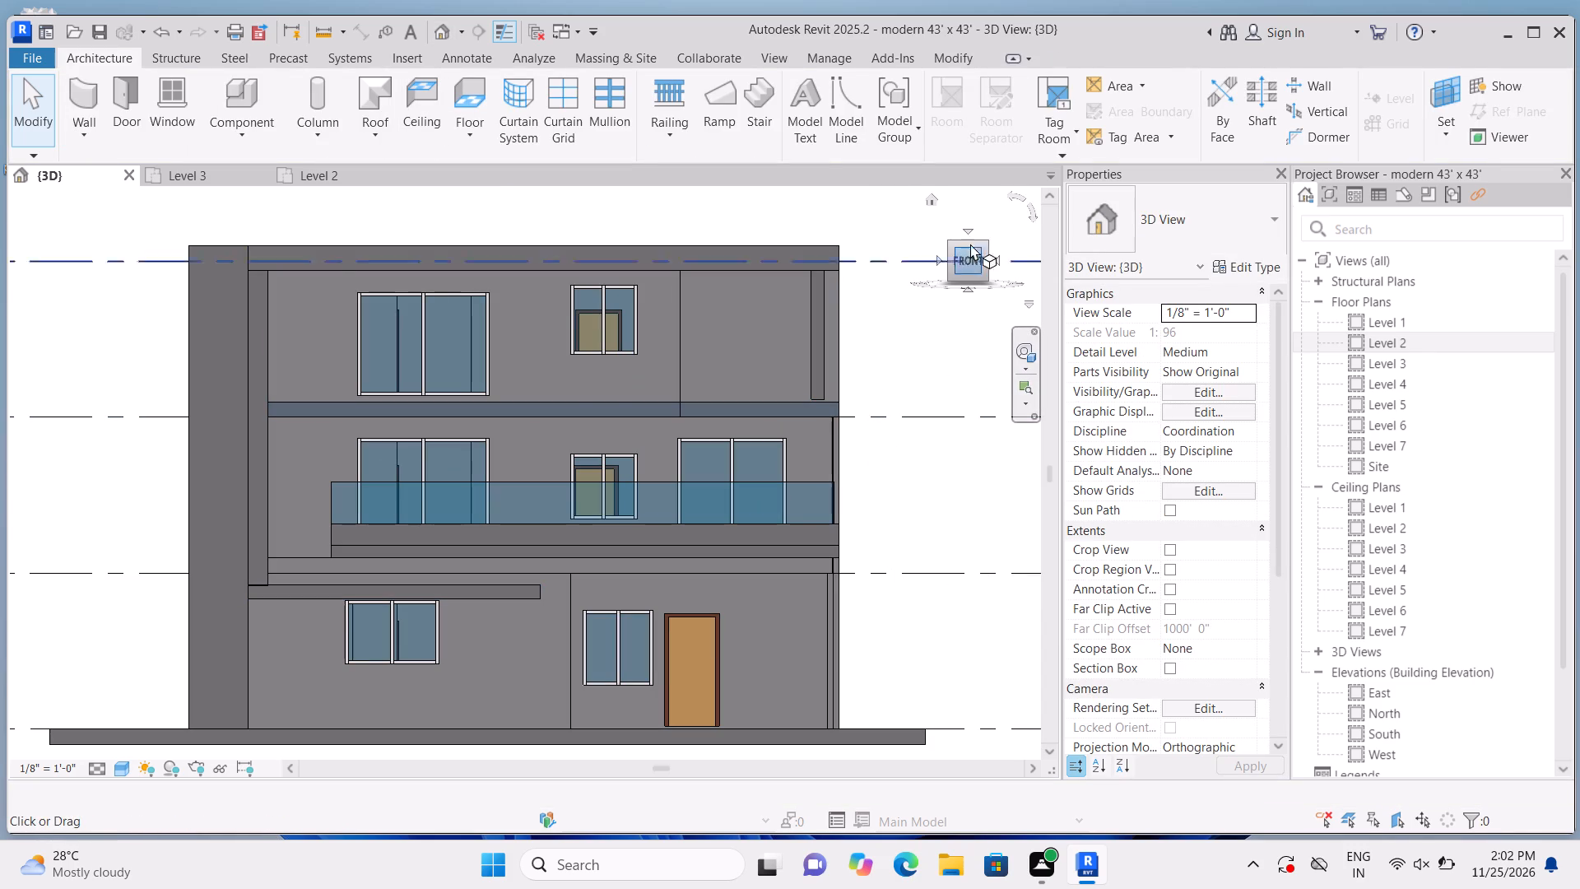
click(931, 198)
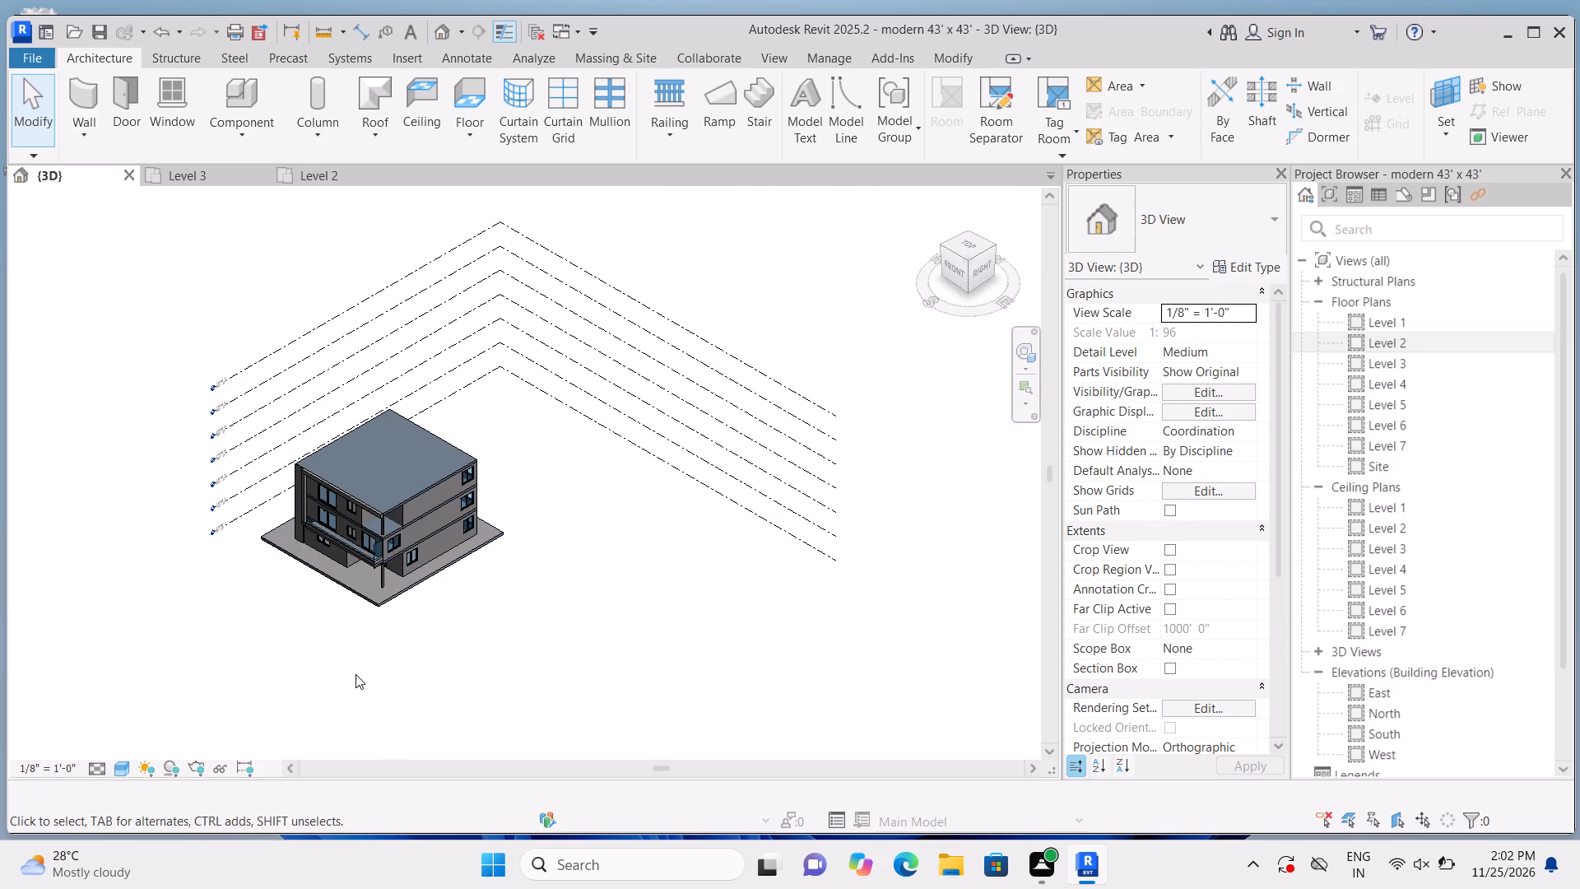
shift+middle_drag(333, 646, 367, 561)
shift+middle_drag(301, 704, 377, 659)
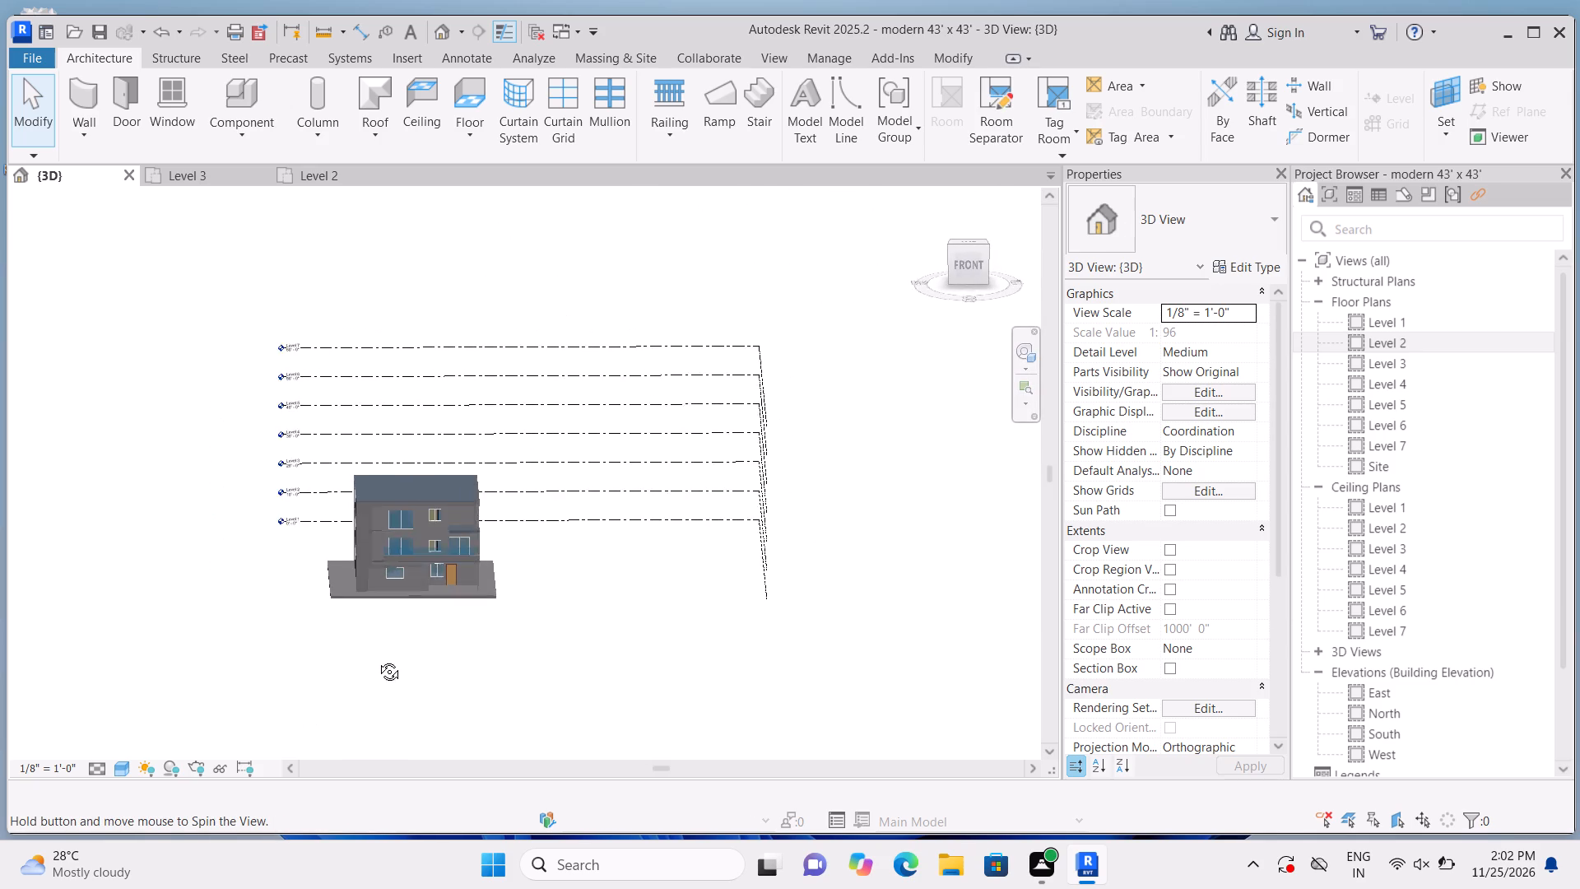
shift+middle_drag(377, 659, 318, 659)
shift+middle_drag(346, 658, 295, 658)
shift+scroll(295, 658, up, 4)
scroll(341, 632, up, 1)
middle_drag(402, 569, 436, 679)
scroll(439, 635, up, 3)
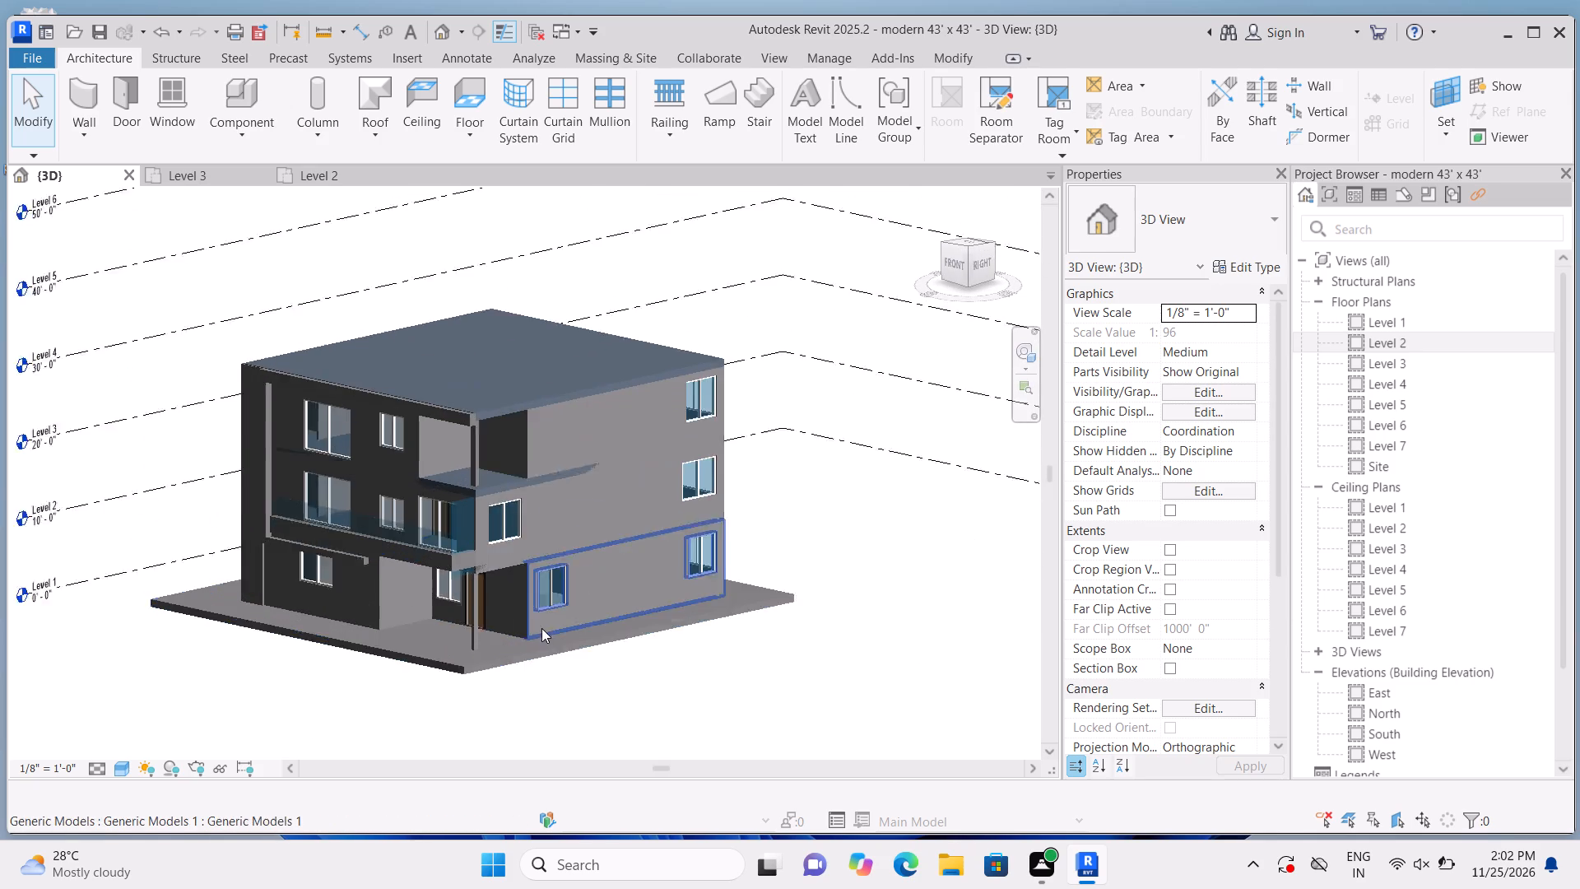
scroll(541, 628, up, 4)
middle_drag(490, 609, 630, 701)
scroll(558, 688, up, 2)
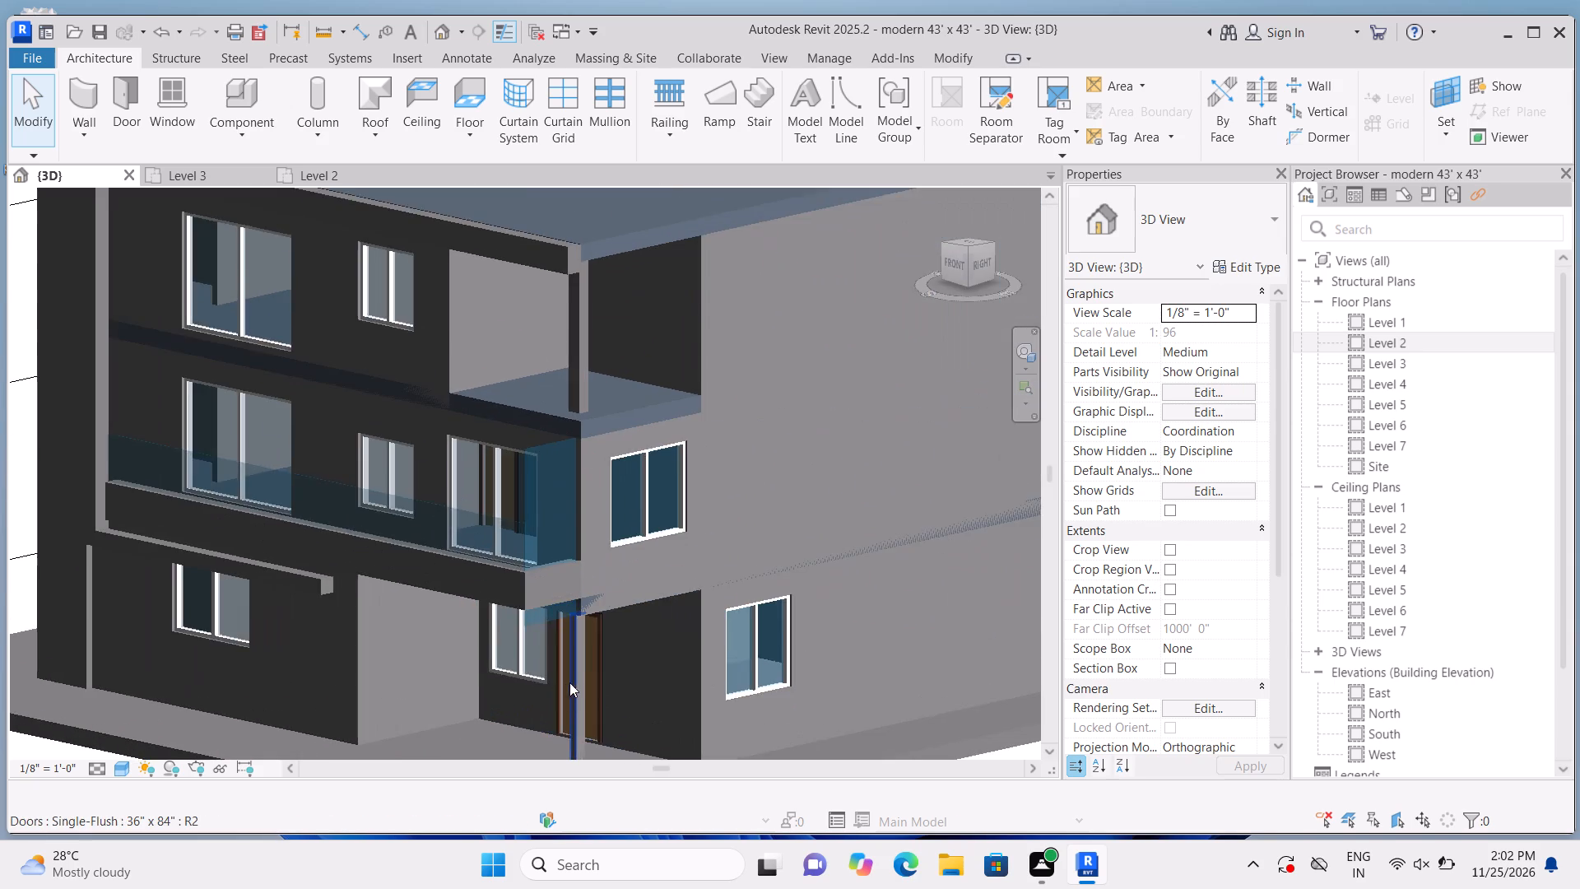
middle_drag(581, 679, 702, 738)
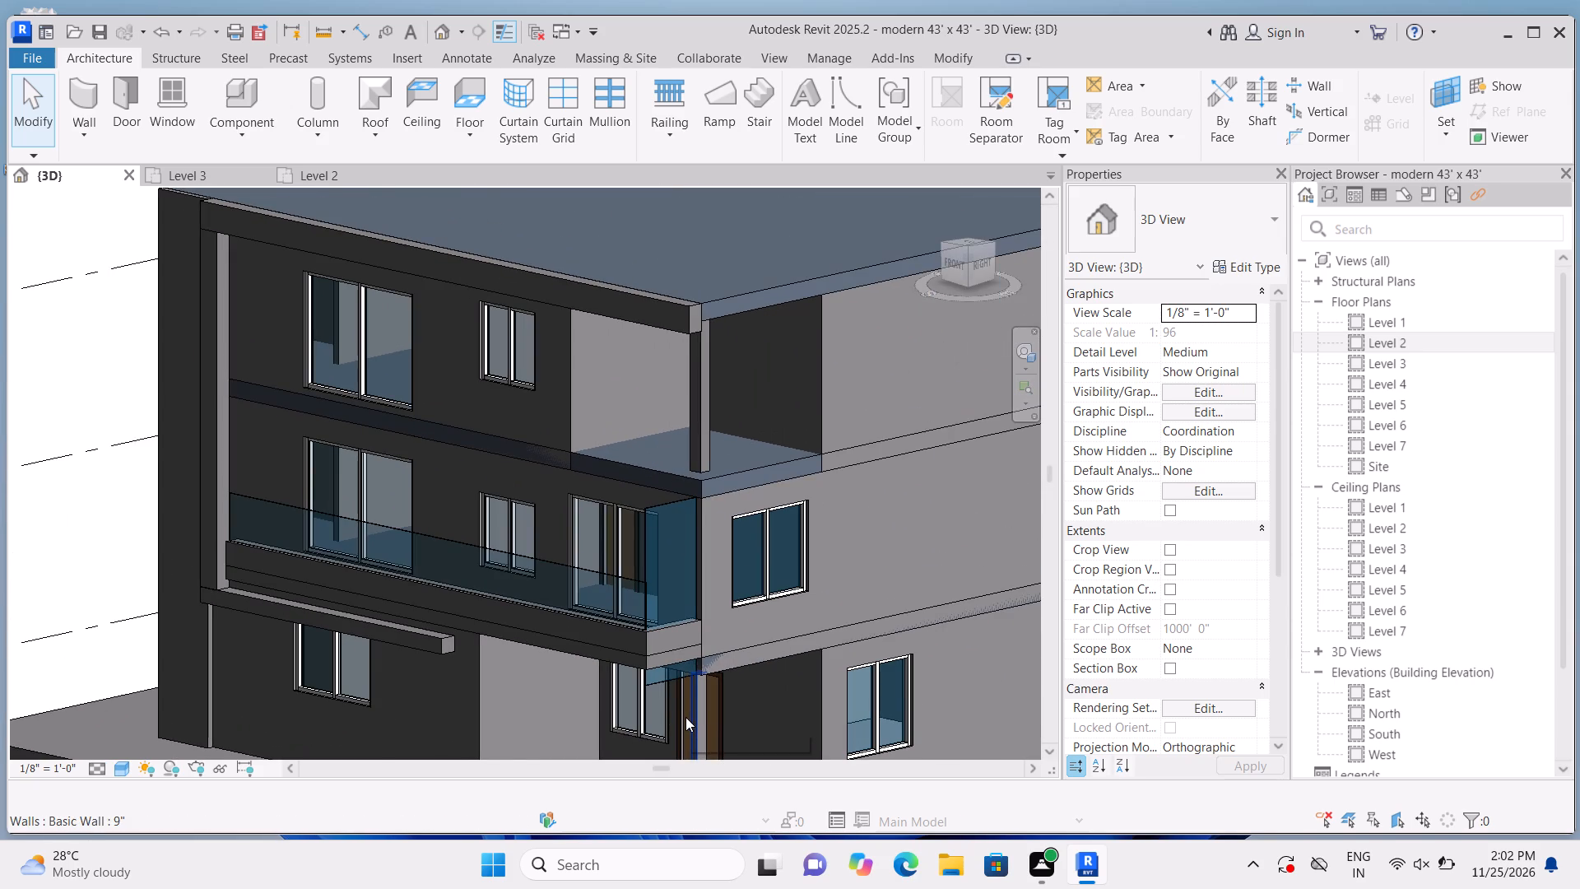
Lower the top of the east end curtain wall to about the front railing's top, an unconnected height of about 5'-8 11/16".
scroll(682, 719, up, 1)
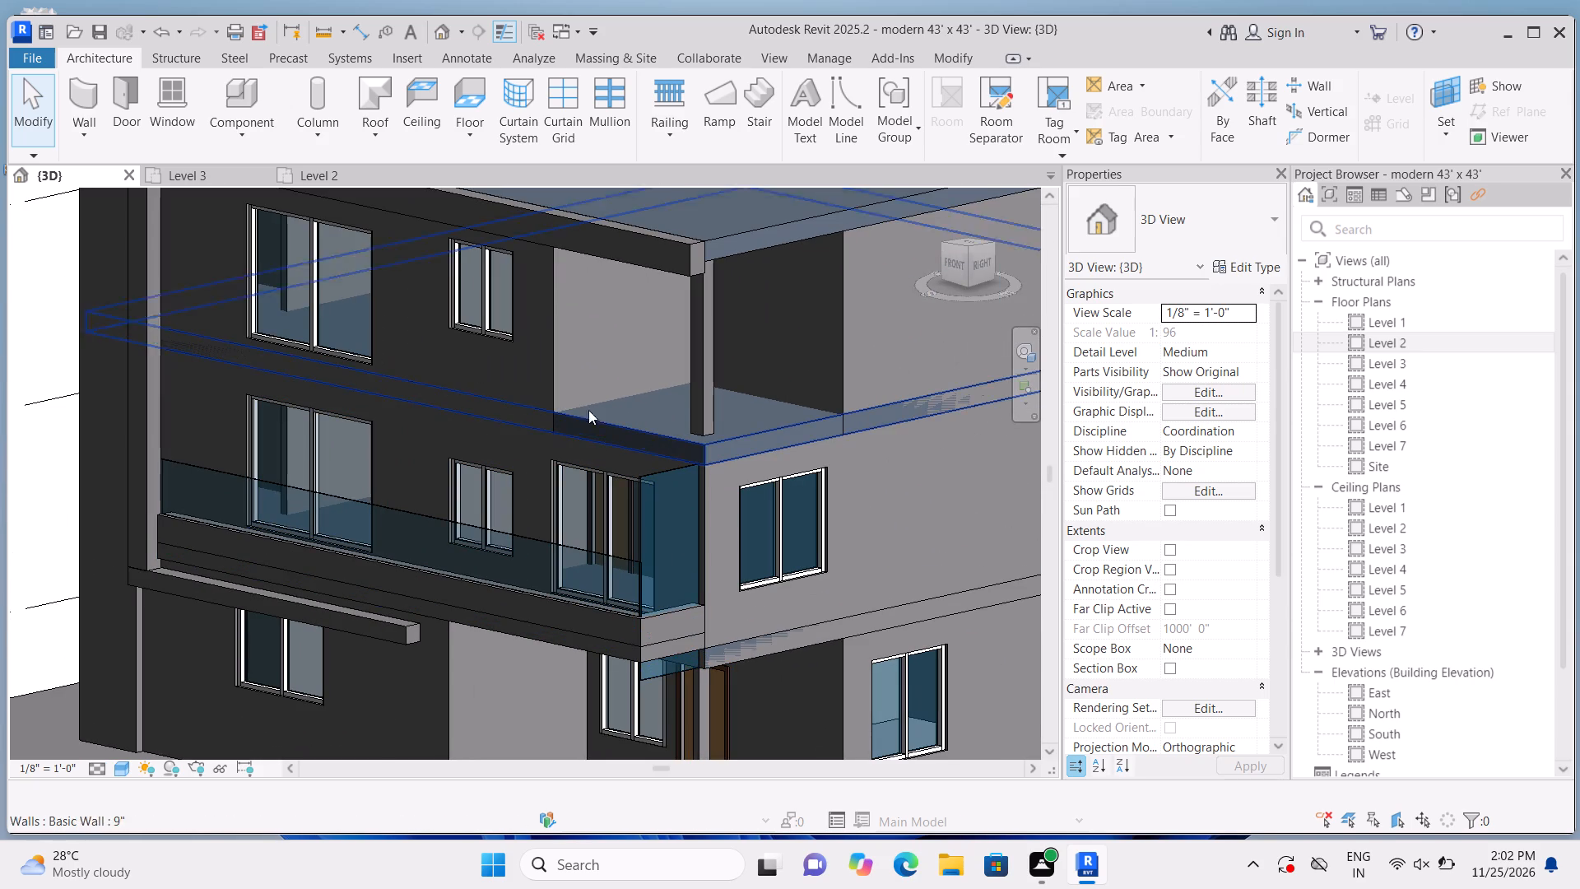
scroll(674, 510, up, 2)
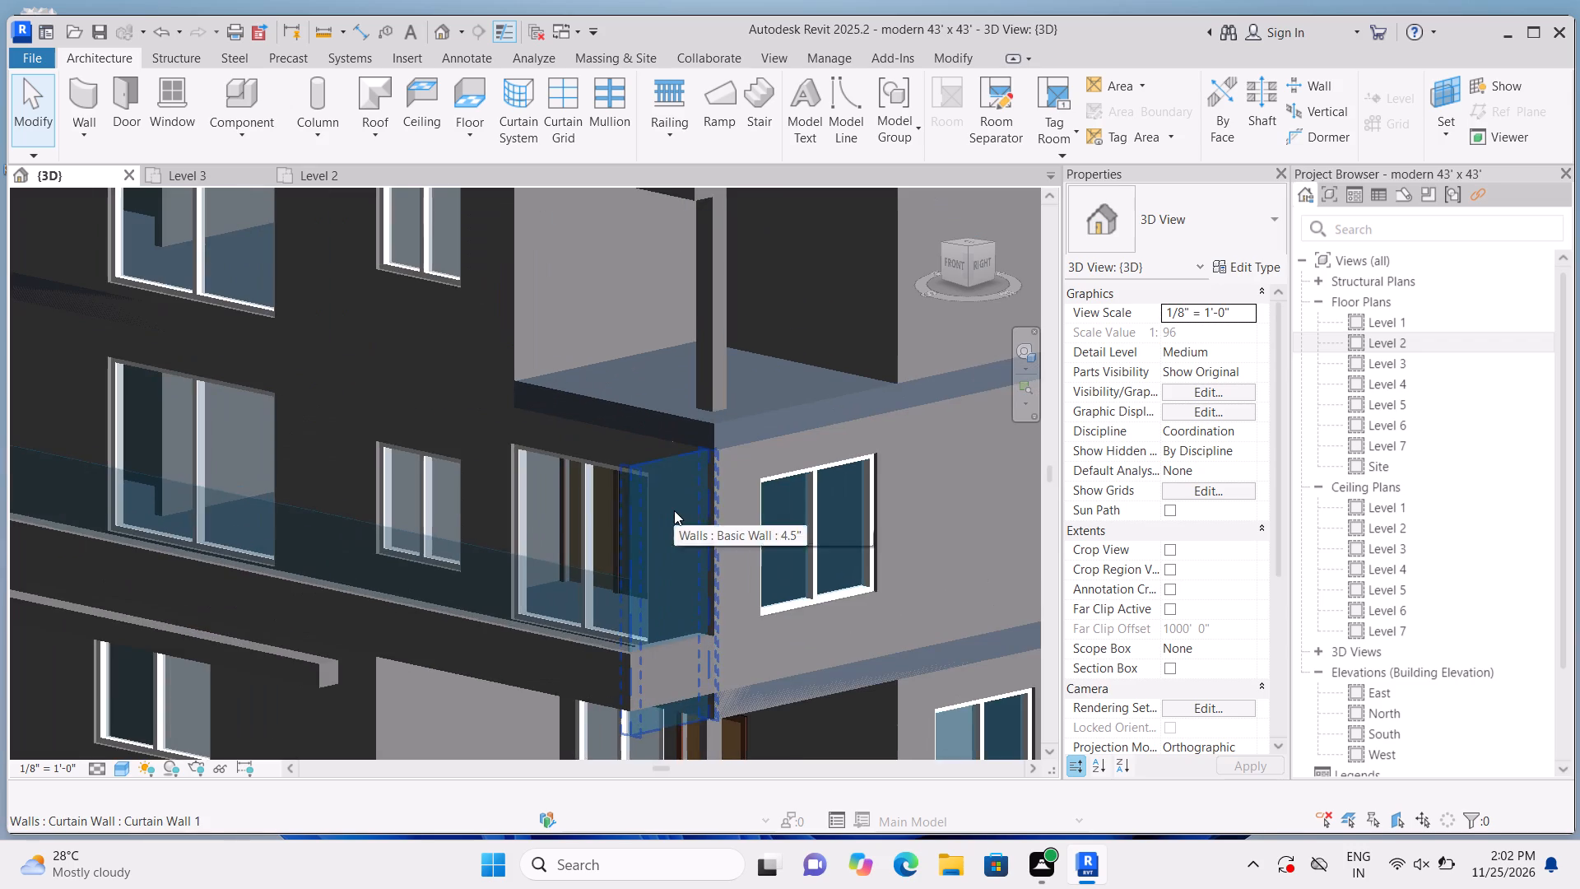
click(674, 510)
scroll(663, 506, up, 4)
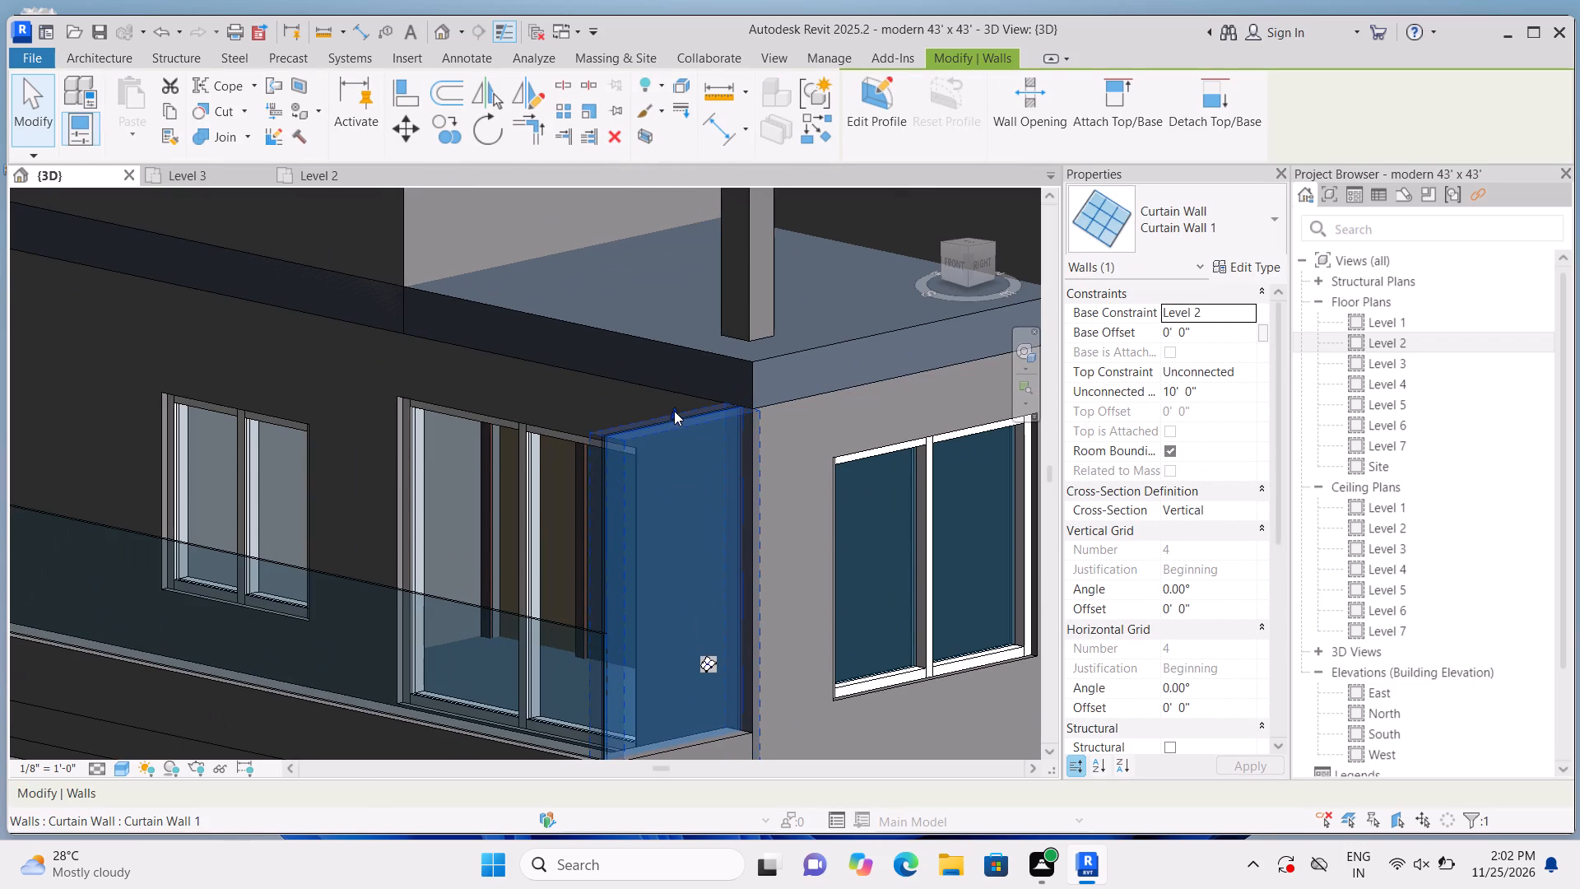
drag(674, 411, 717, 600)
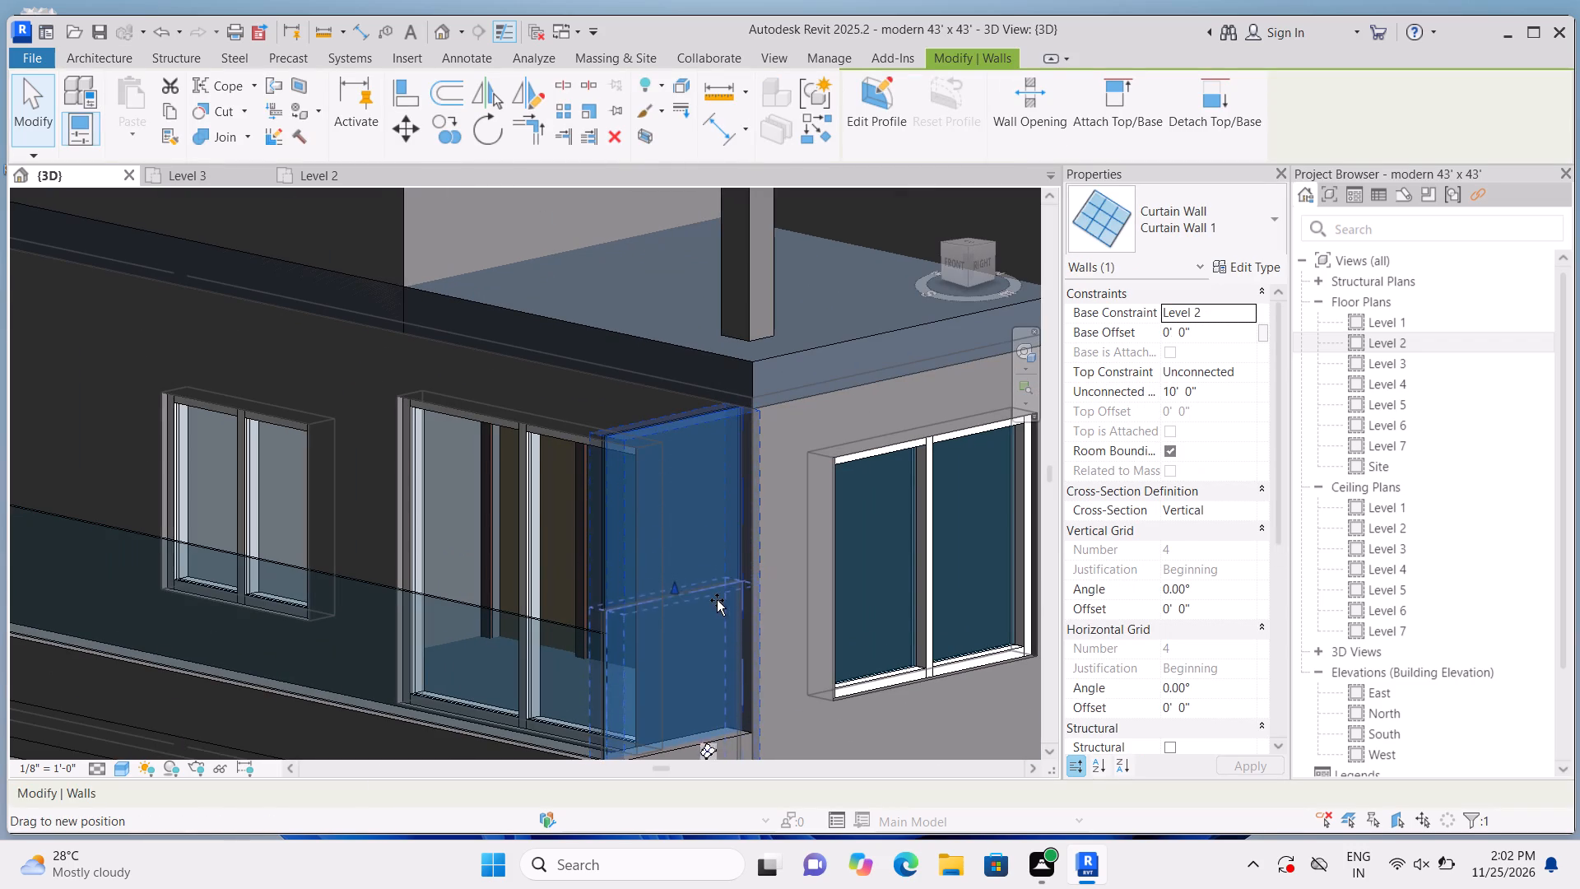
drag(717, 600, 717, 623)
scroll(694, 597, down, 5)
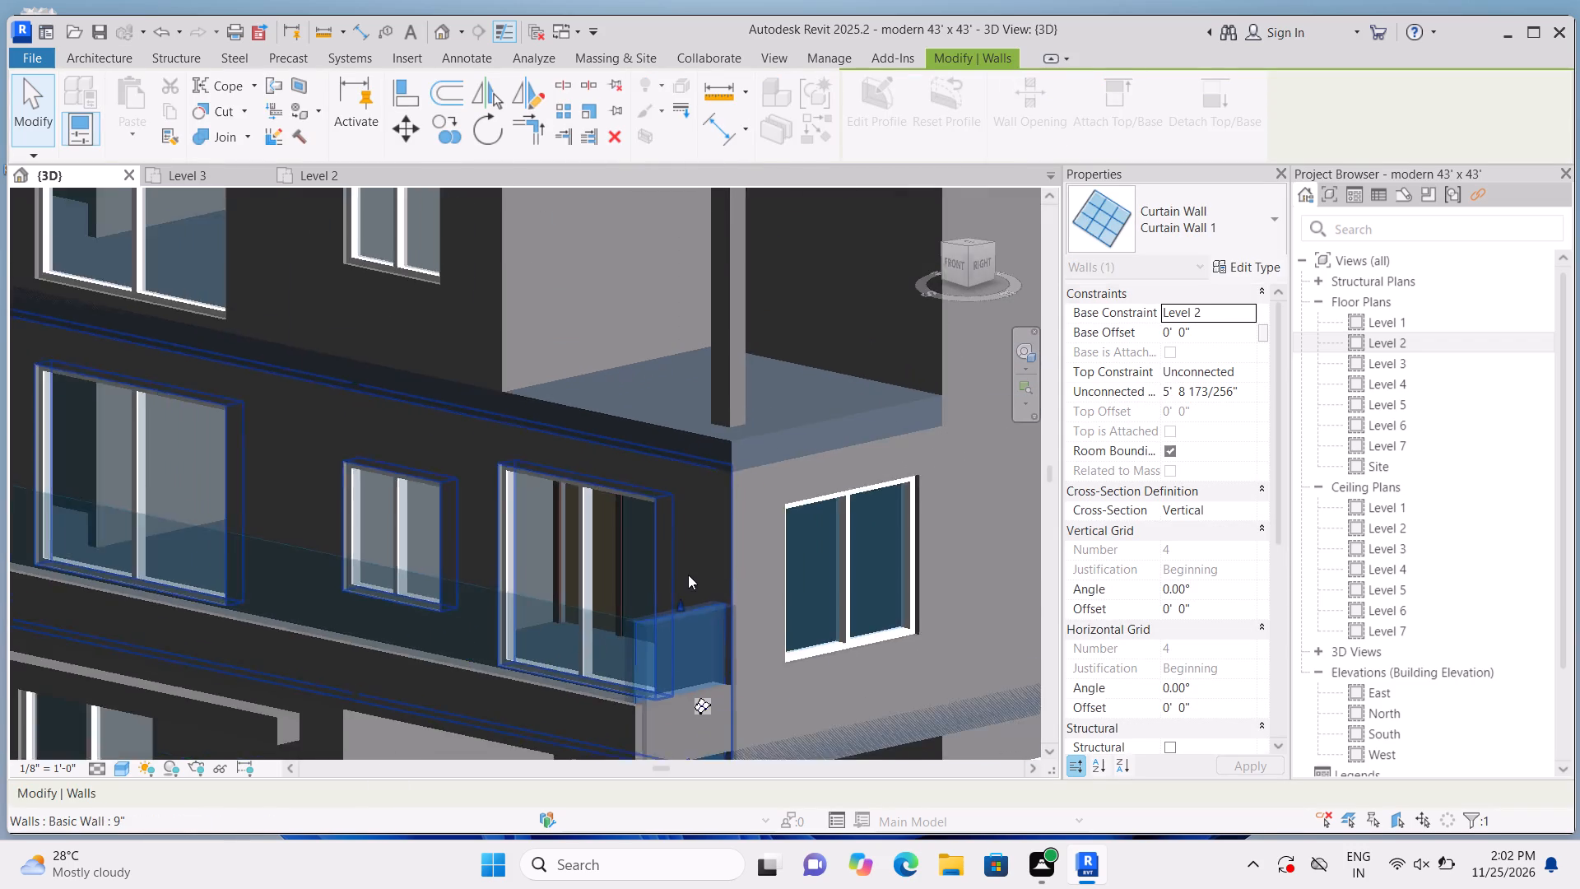
Raise the base of the east end curtain wall to the parapet's top edge, a base offset of about 3'-1 9/16".
scroll(691, 714, up, 4)
scroll(707, 691, down, 2)
scroll(685, 766, up, 1)
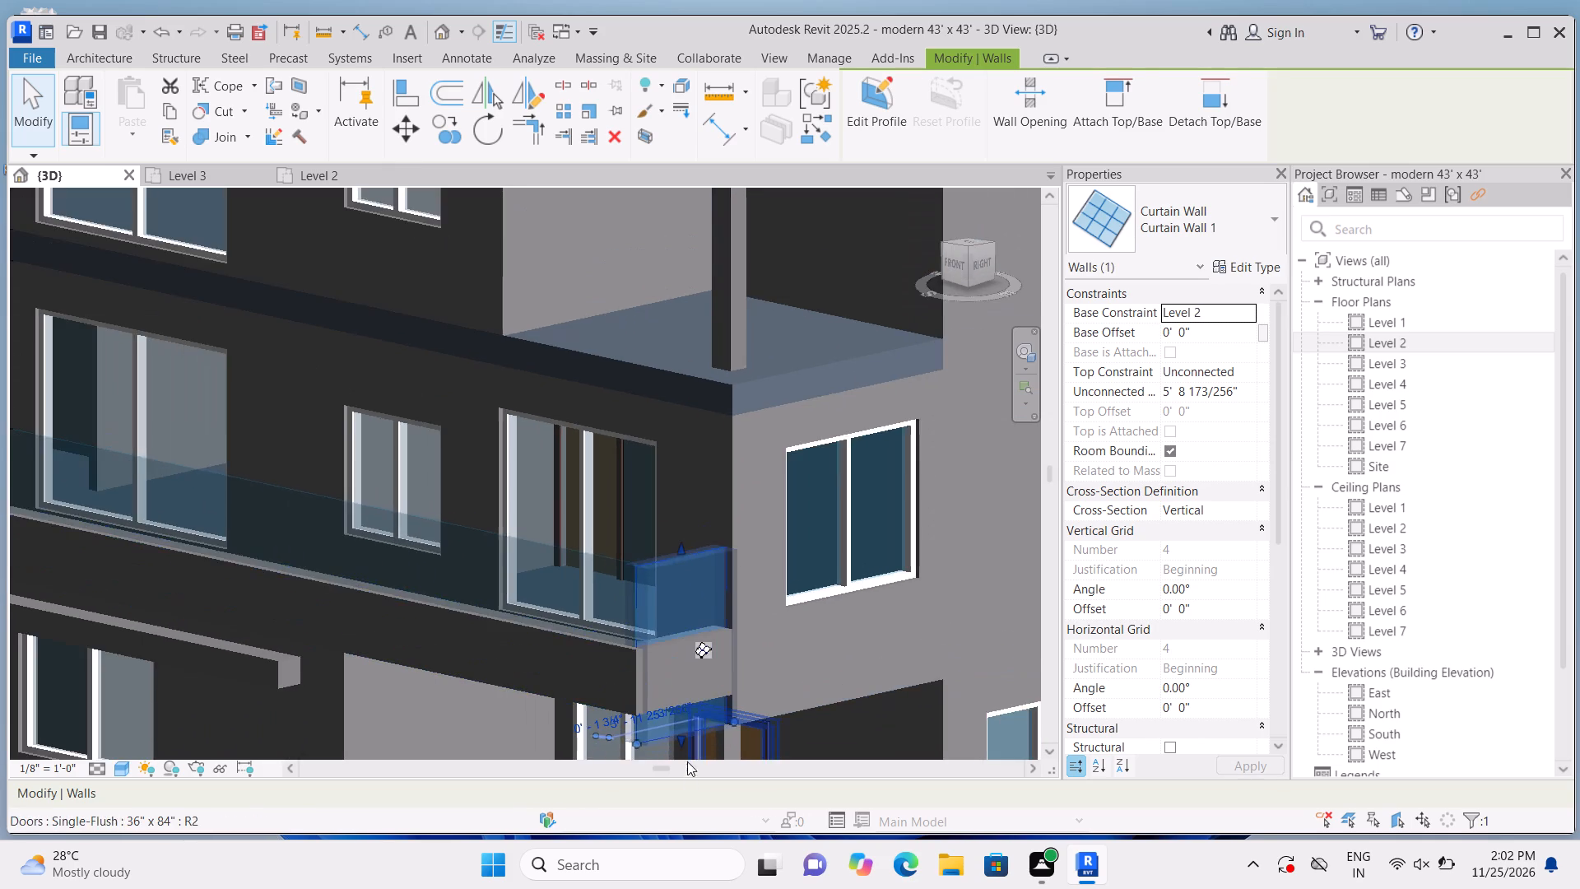
scroll(687, 761, up, 4)
drag(679, 732, 688, 638)
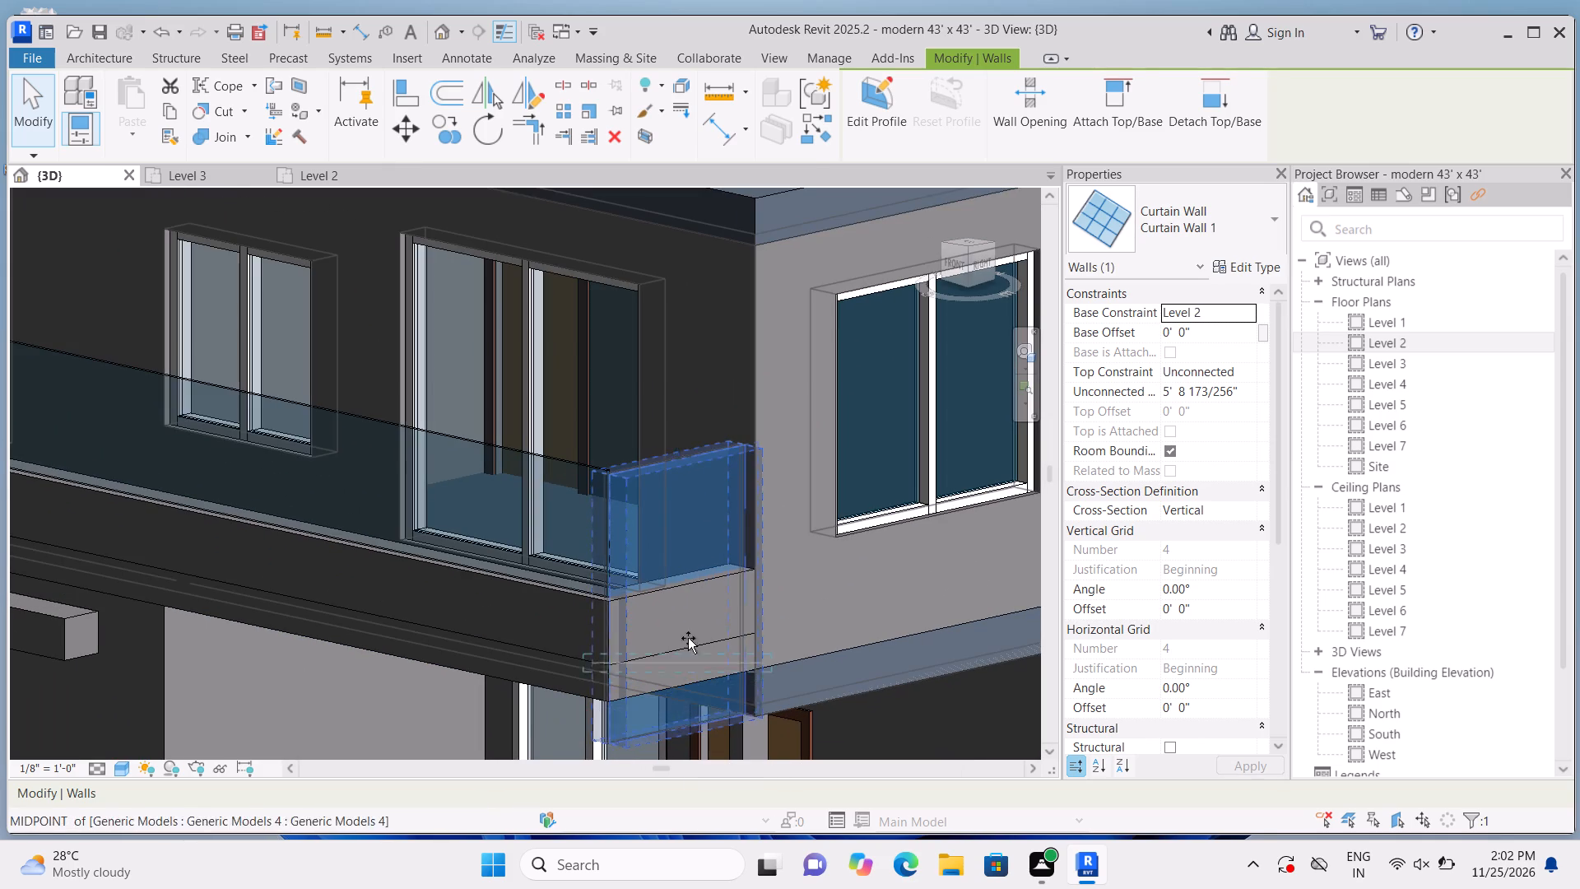
drag(688, 638, 697, 576)
click(697, 576)
scroll(695, 576, up, 2)
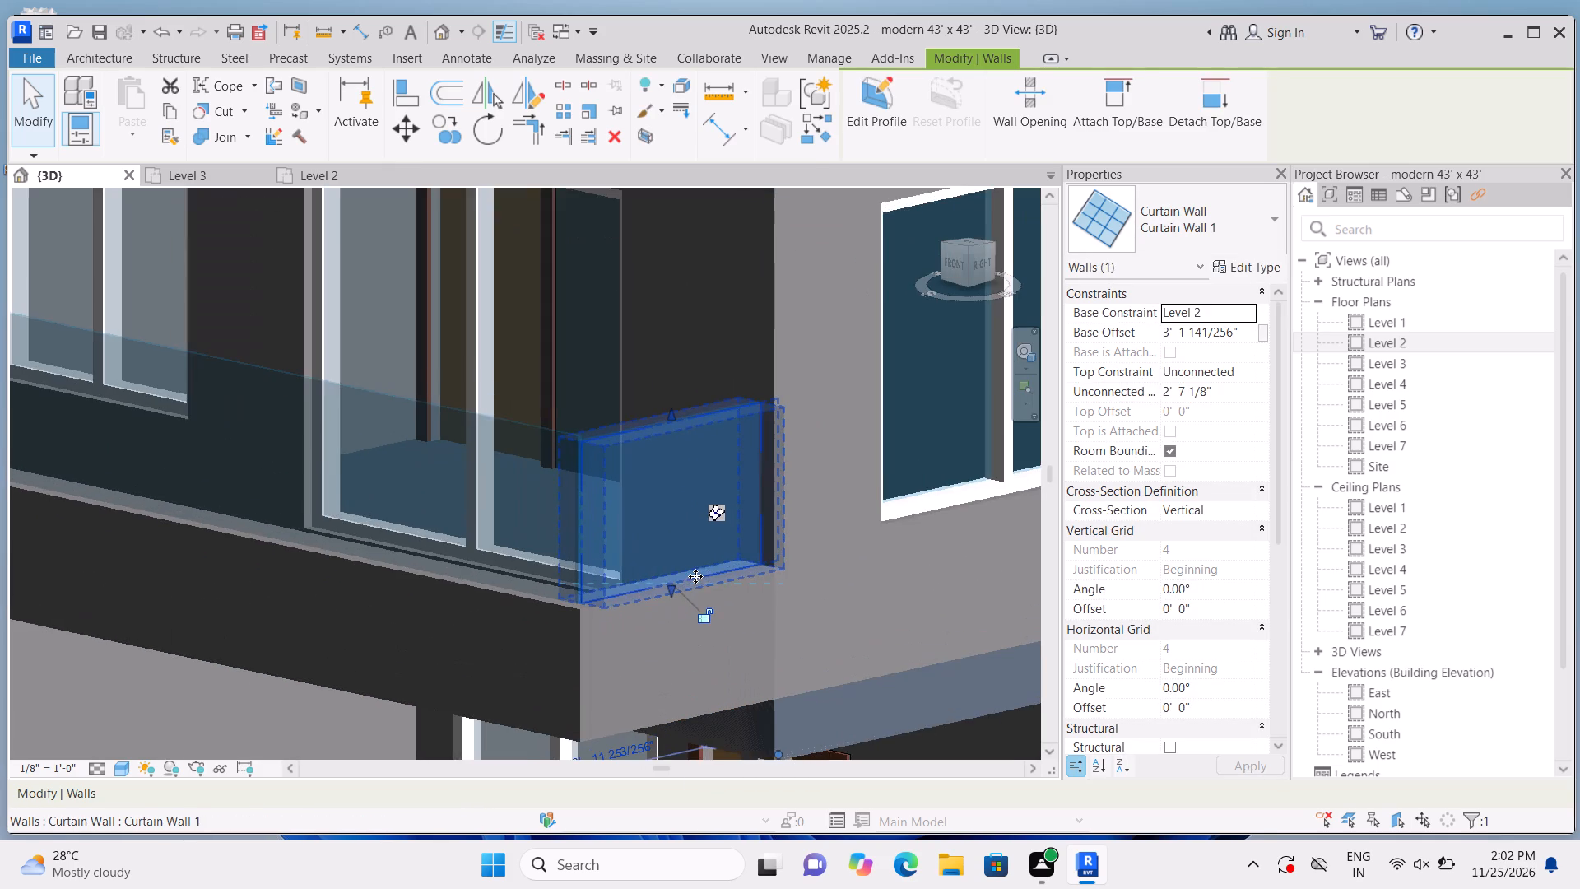
key(Escape)
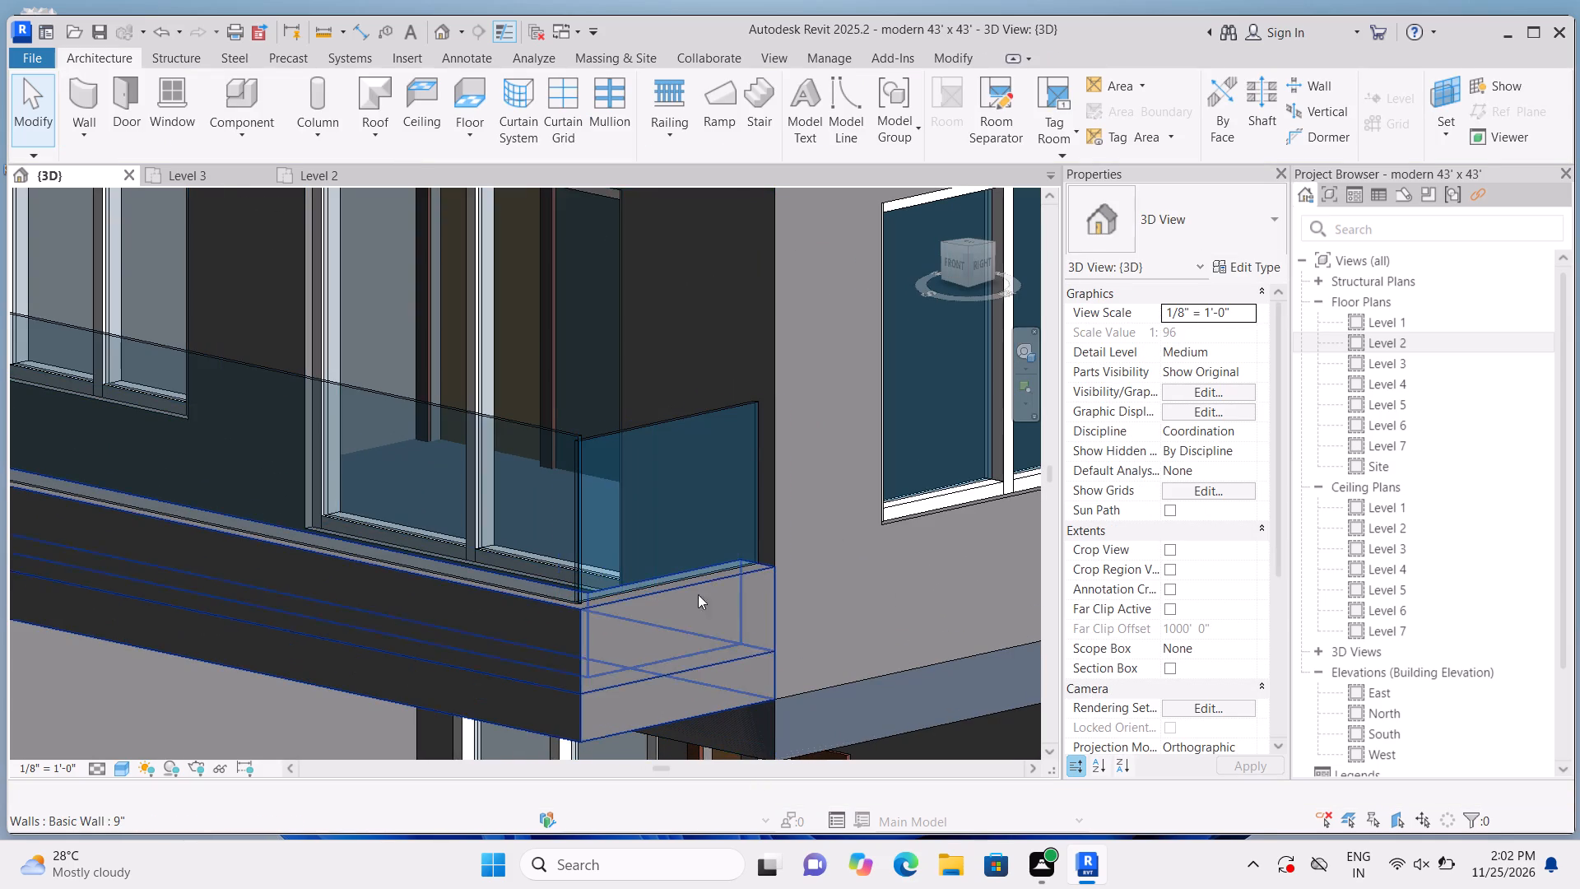
Raise the top of the east end curtain wall to the front railing's top, an unconnected height of about 2'-8 27/64".
scroll(590, 483, up, 4)
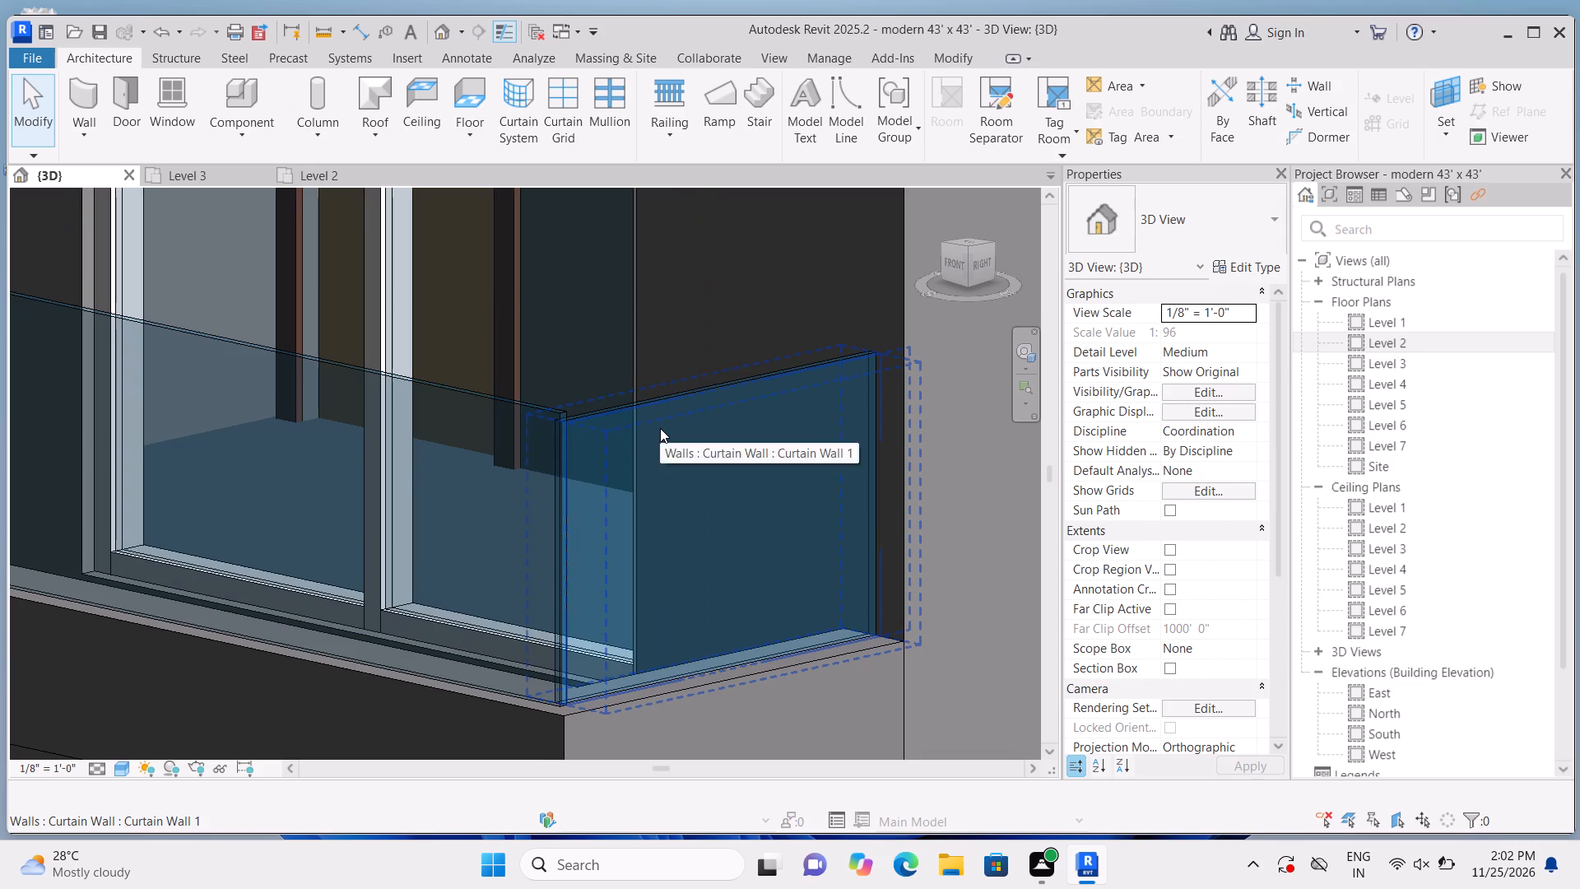
click(660, 428)
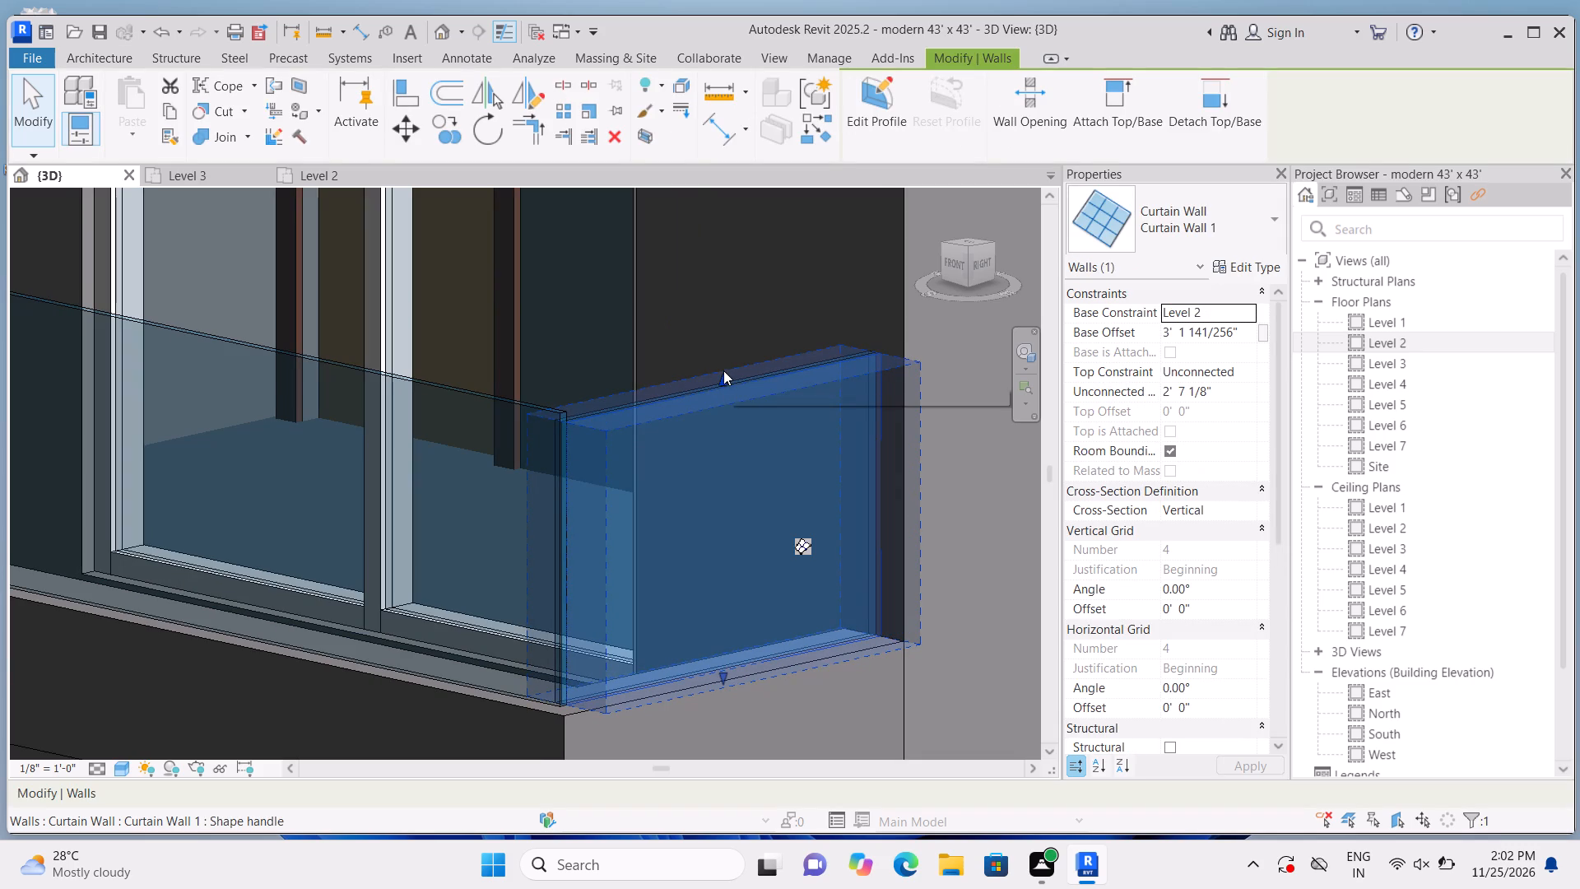
click(719, 376)
scroll(716, 398, down, 4)
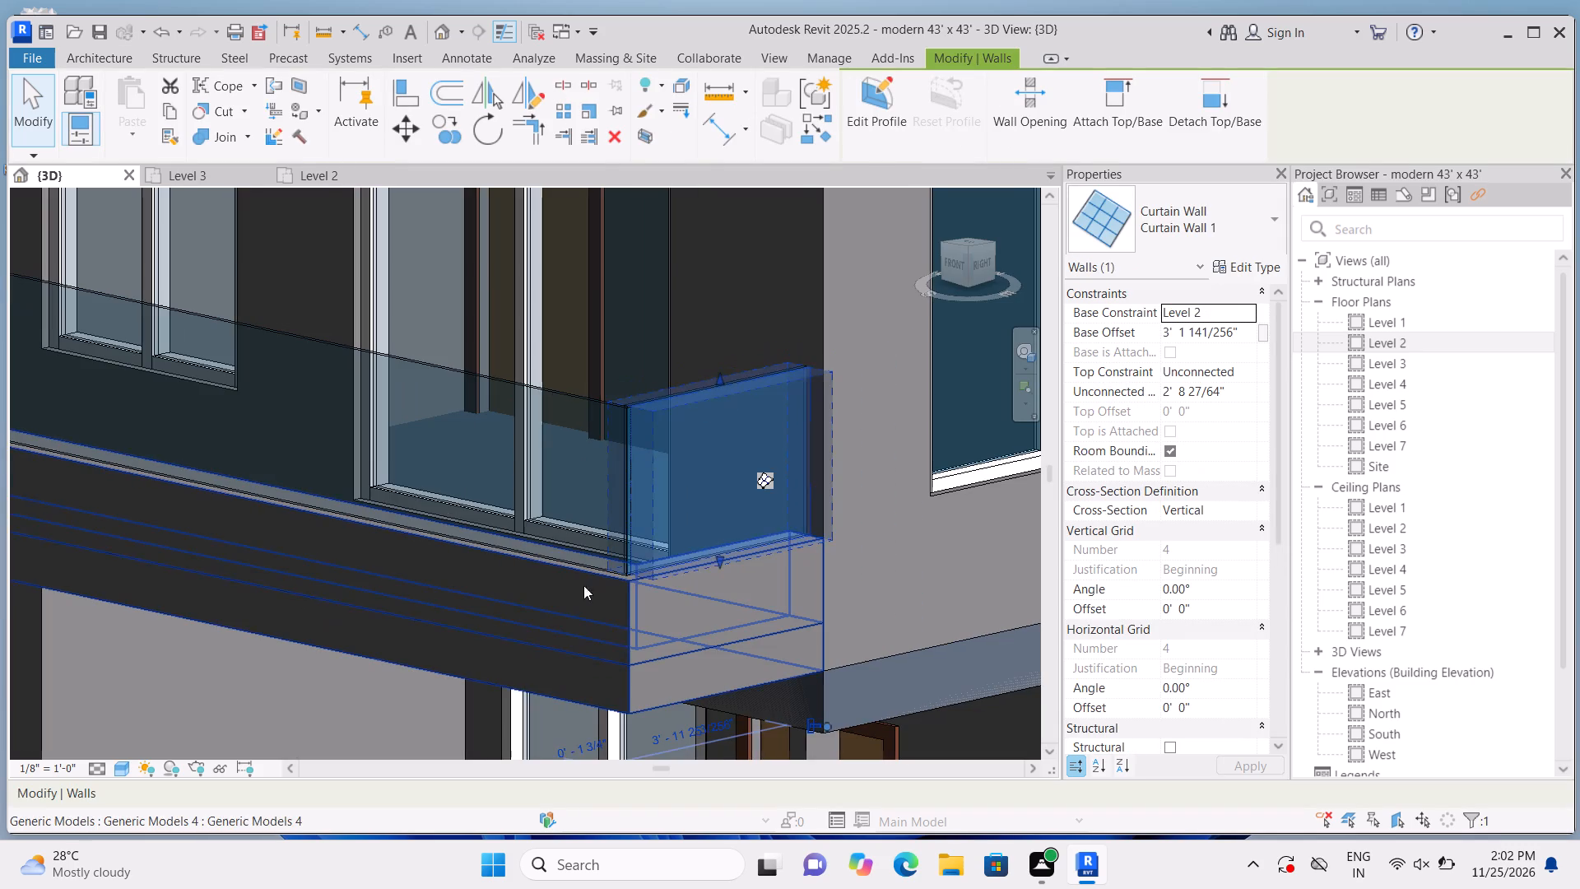
key(Escape)
Examine the whole building in 3D from the southwest and southeast, checking how the front and east glass railings meet.
scroll(446, 652, down, 1)
scroll(602, 652, down, 6)
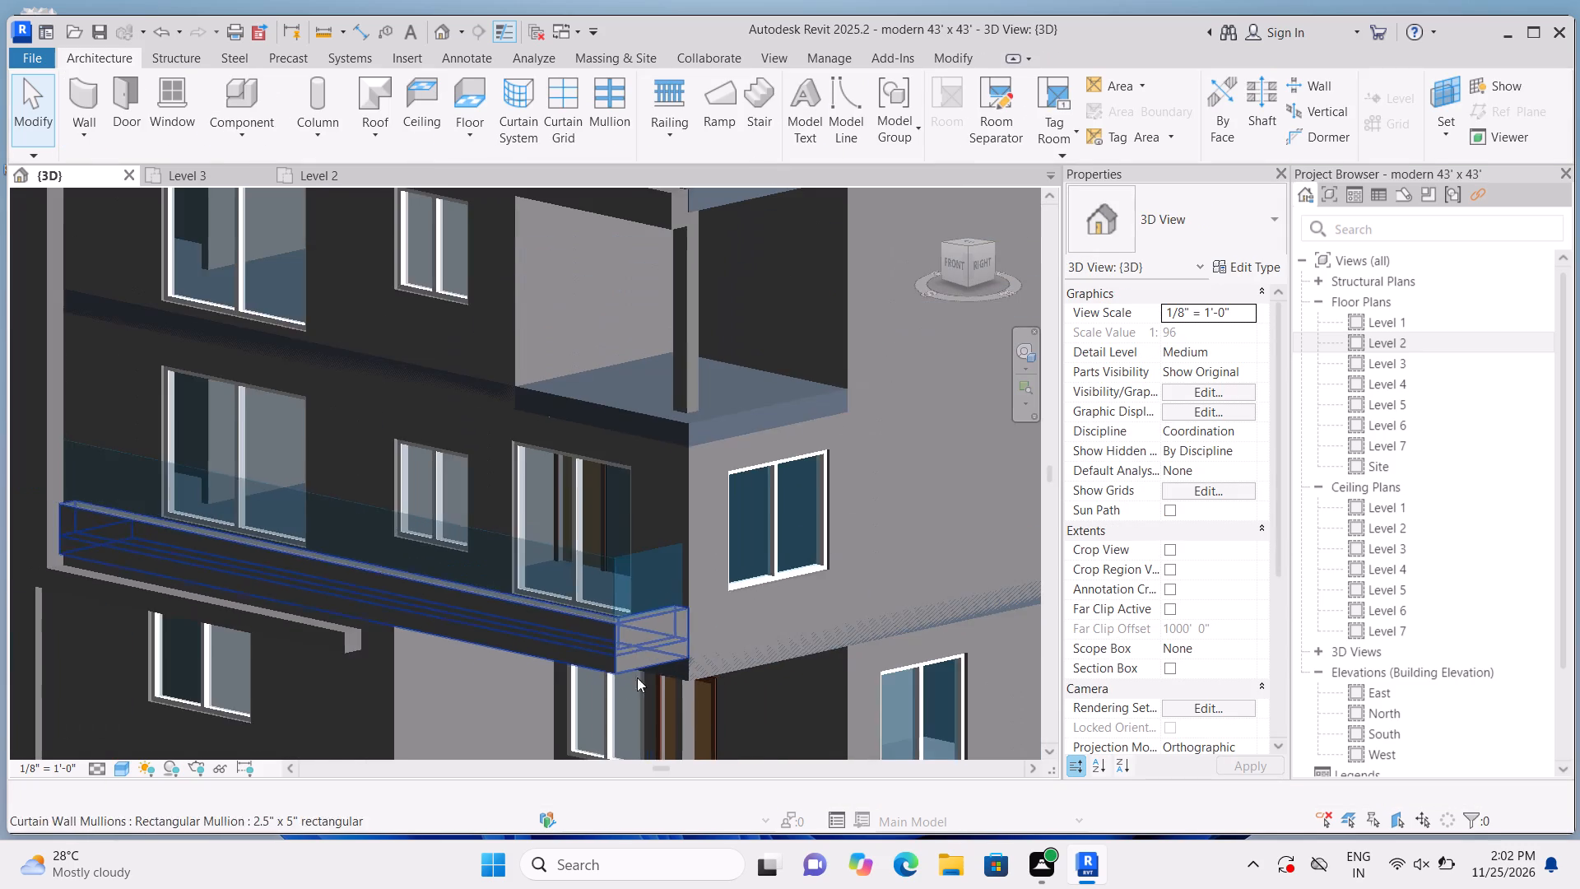
scroll(372, 716, down, 2)
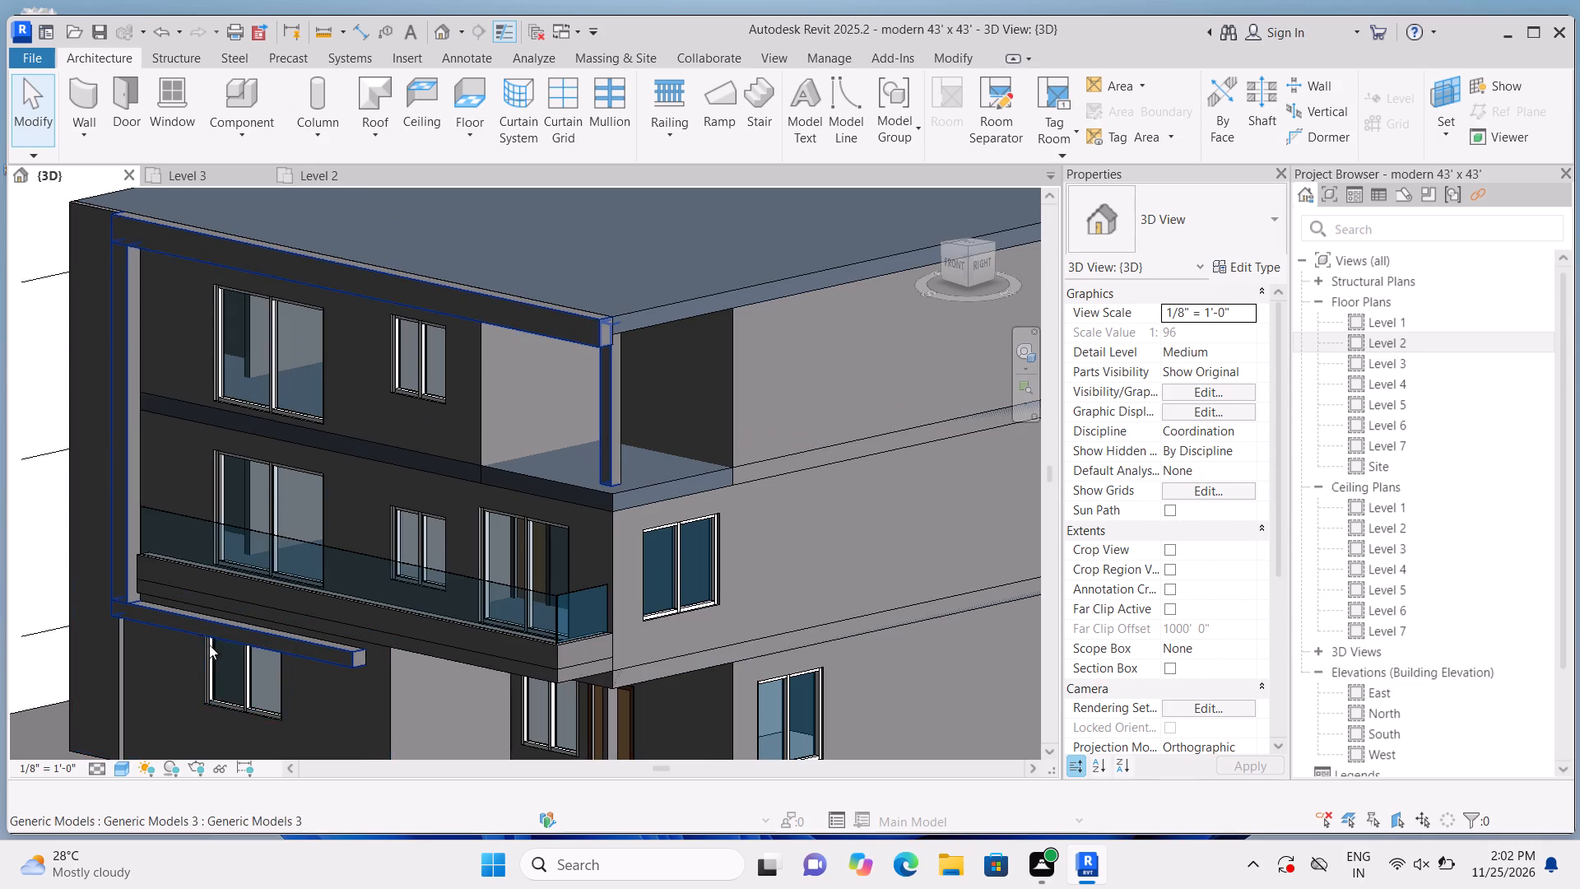
scroll(114, 674, down, 4)
scroll(282, 629, down, 2)
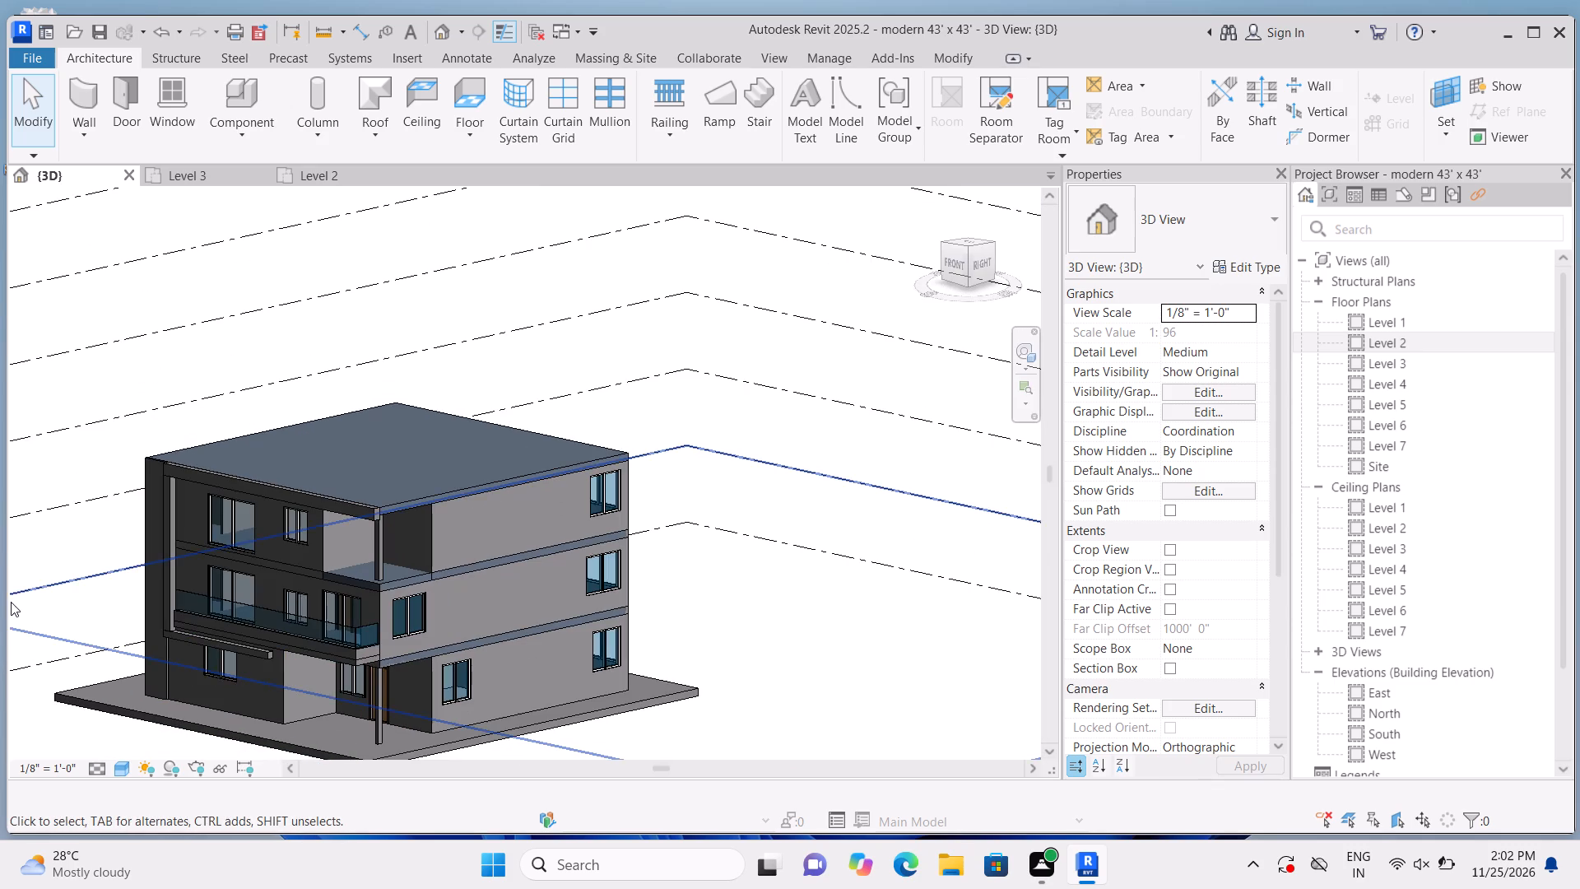
shift+middle_drag(13, 590, 290, 660)
scroll(291, 643, up, 2)
middle_drag(309, 617, 300, 552)
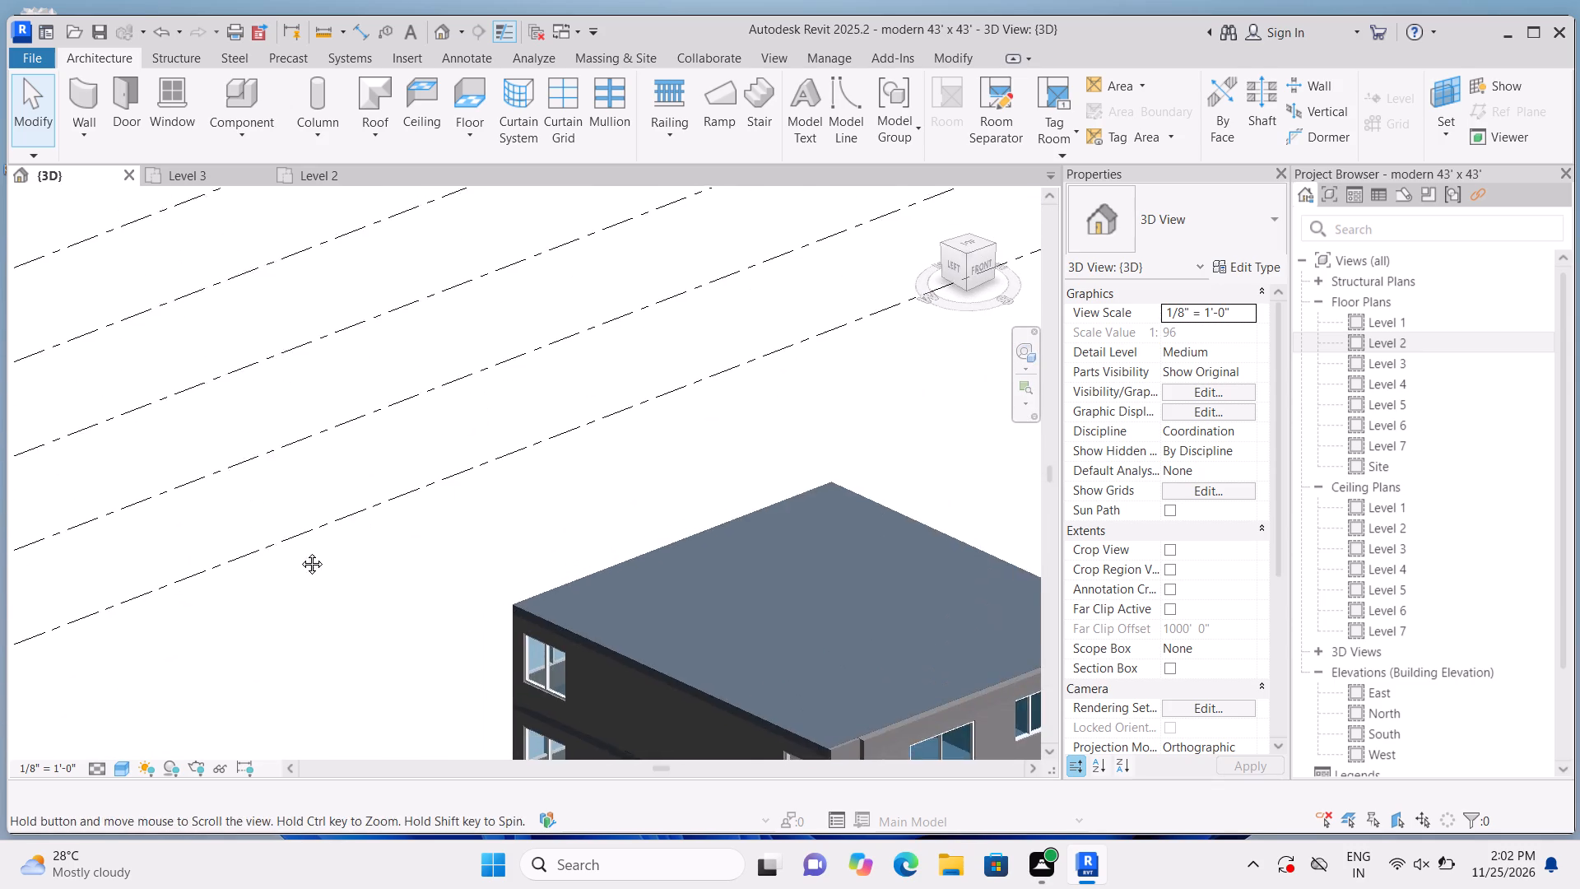
middle_drag(300, 552, 230, 449)
scroll(249, 468, down, 4)
scroll(465, 739, up, 4)
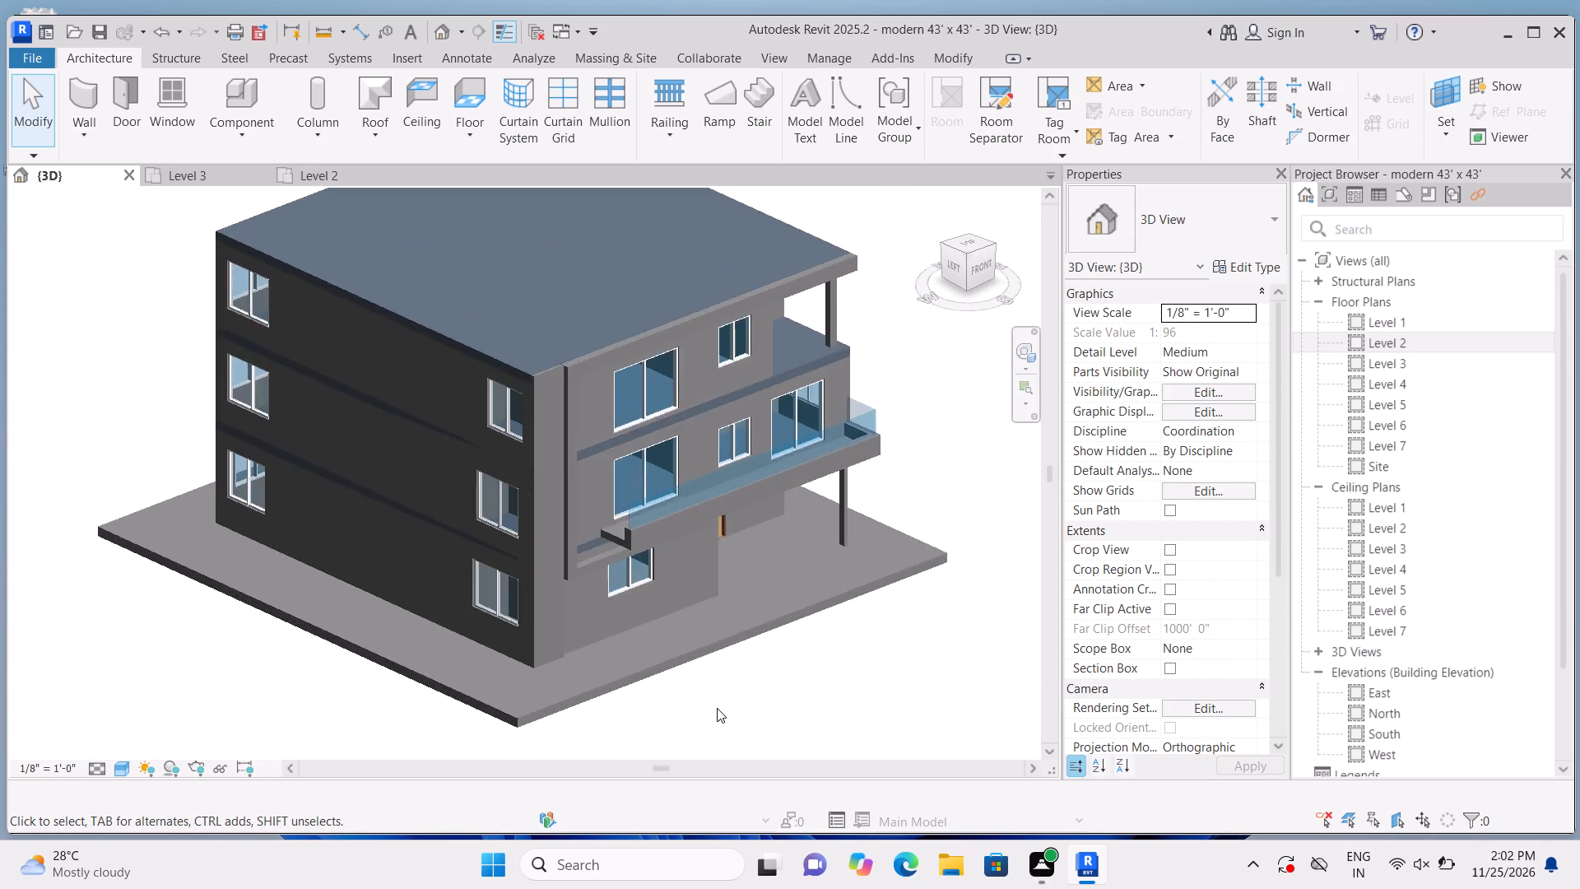
middle_drag(715, 710, 639, 778)
scroll(650, 770, up, 4)
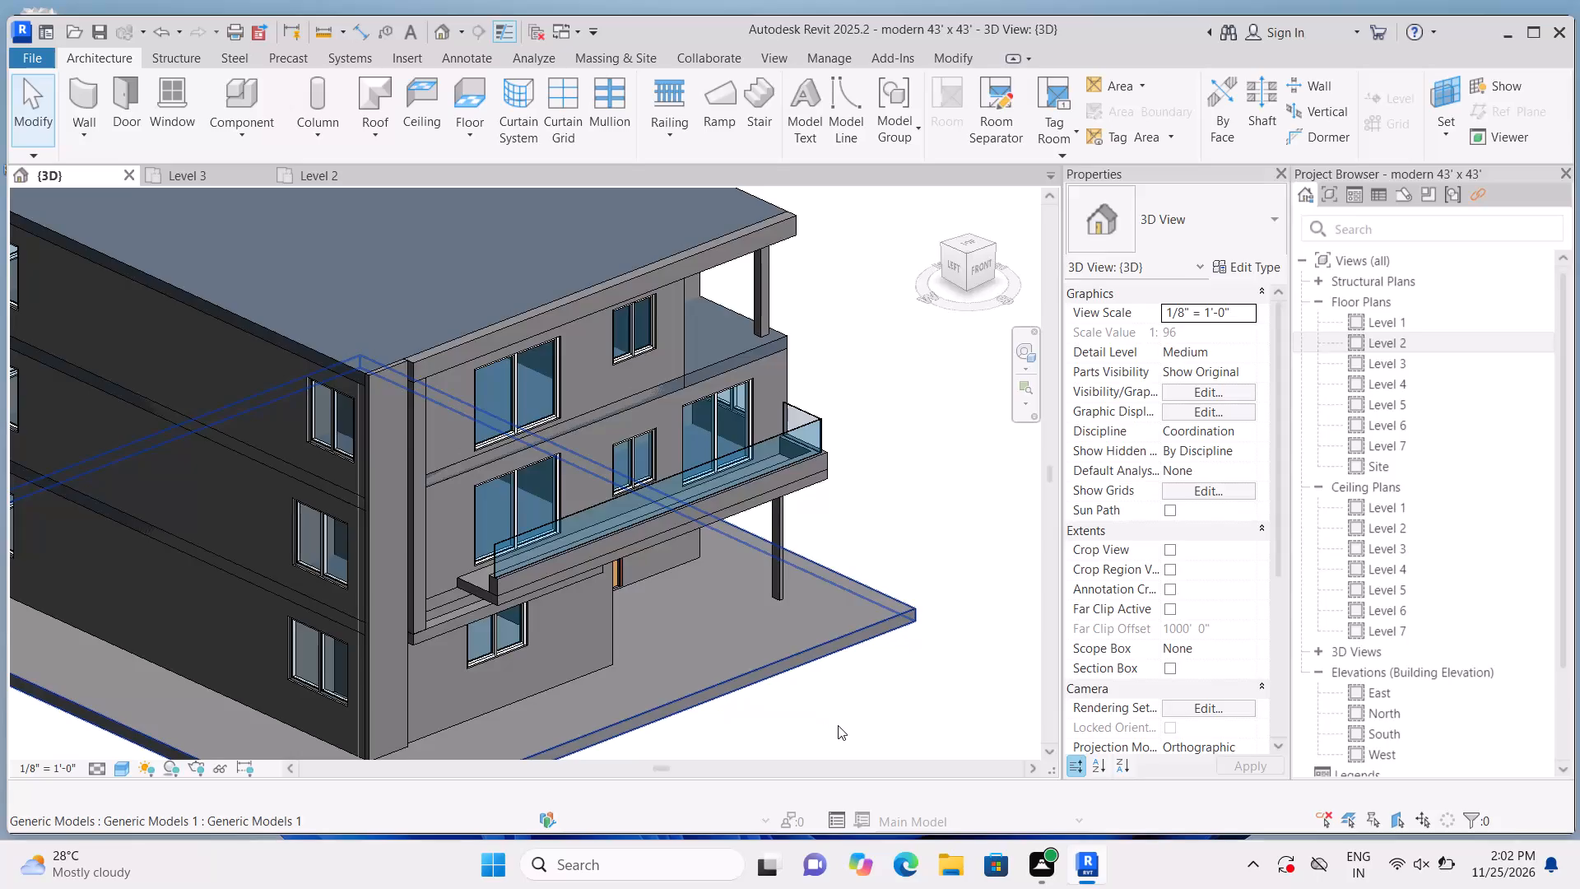
scroll(838, 725, up, 2)
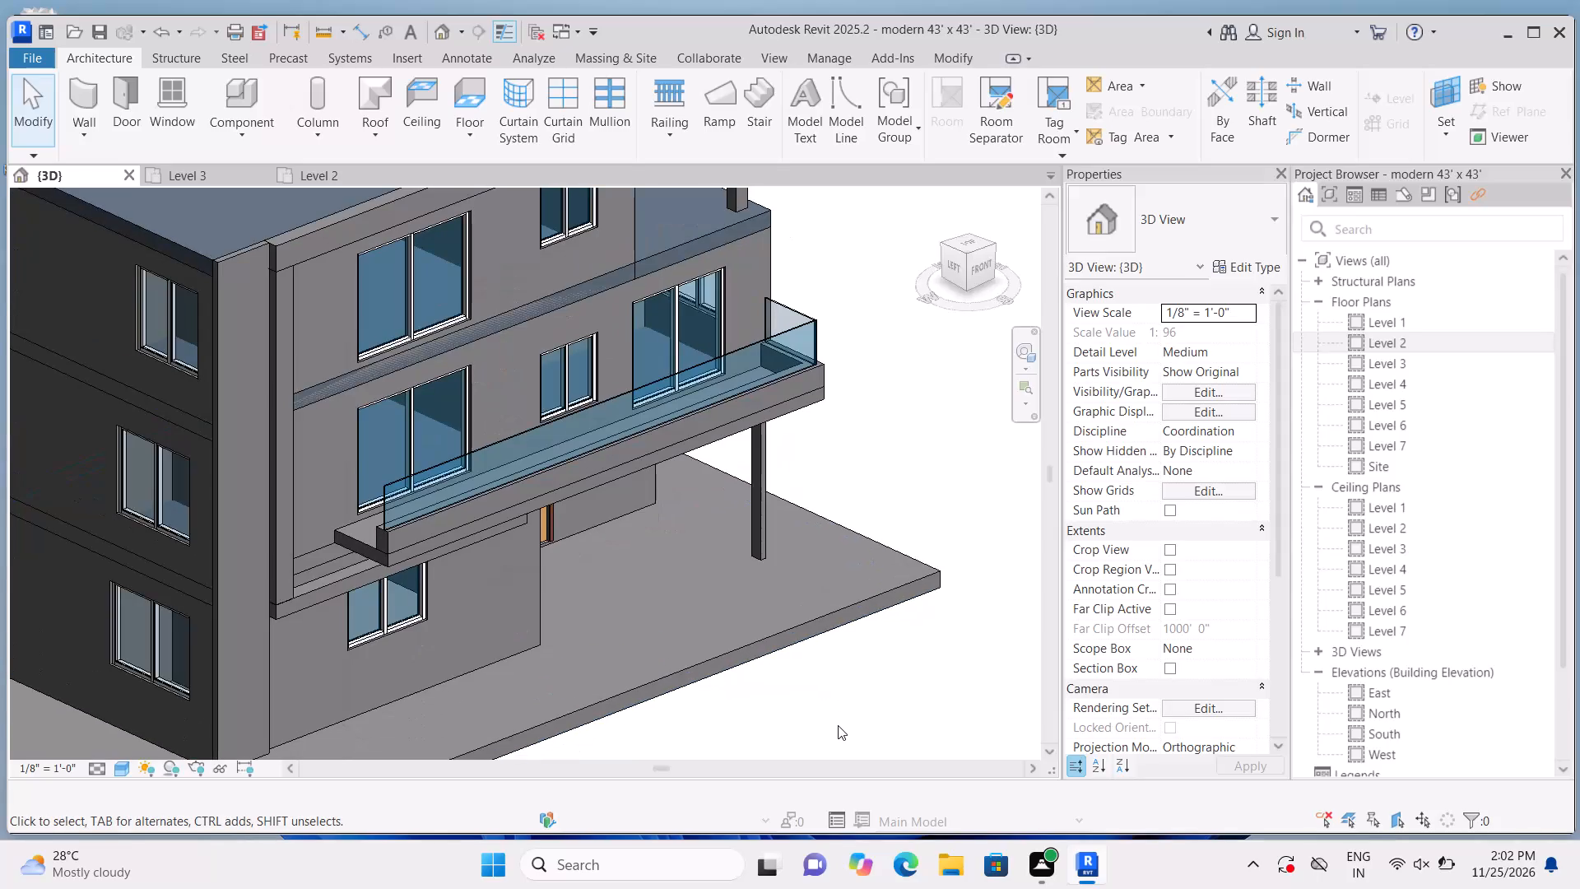
scroll(867, 711, down, 1)
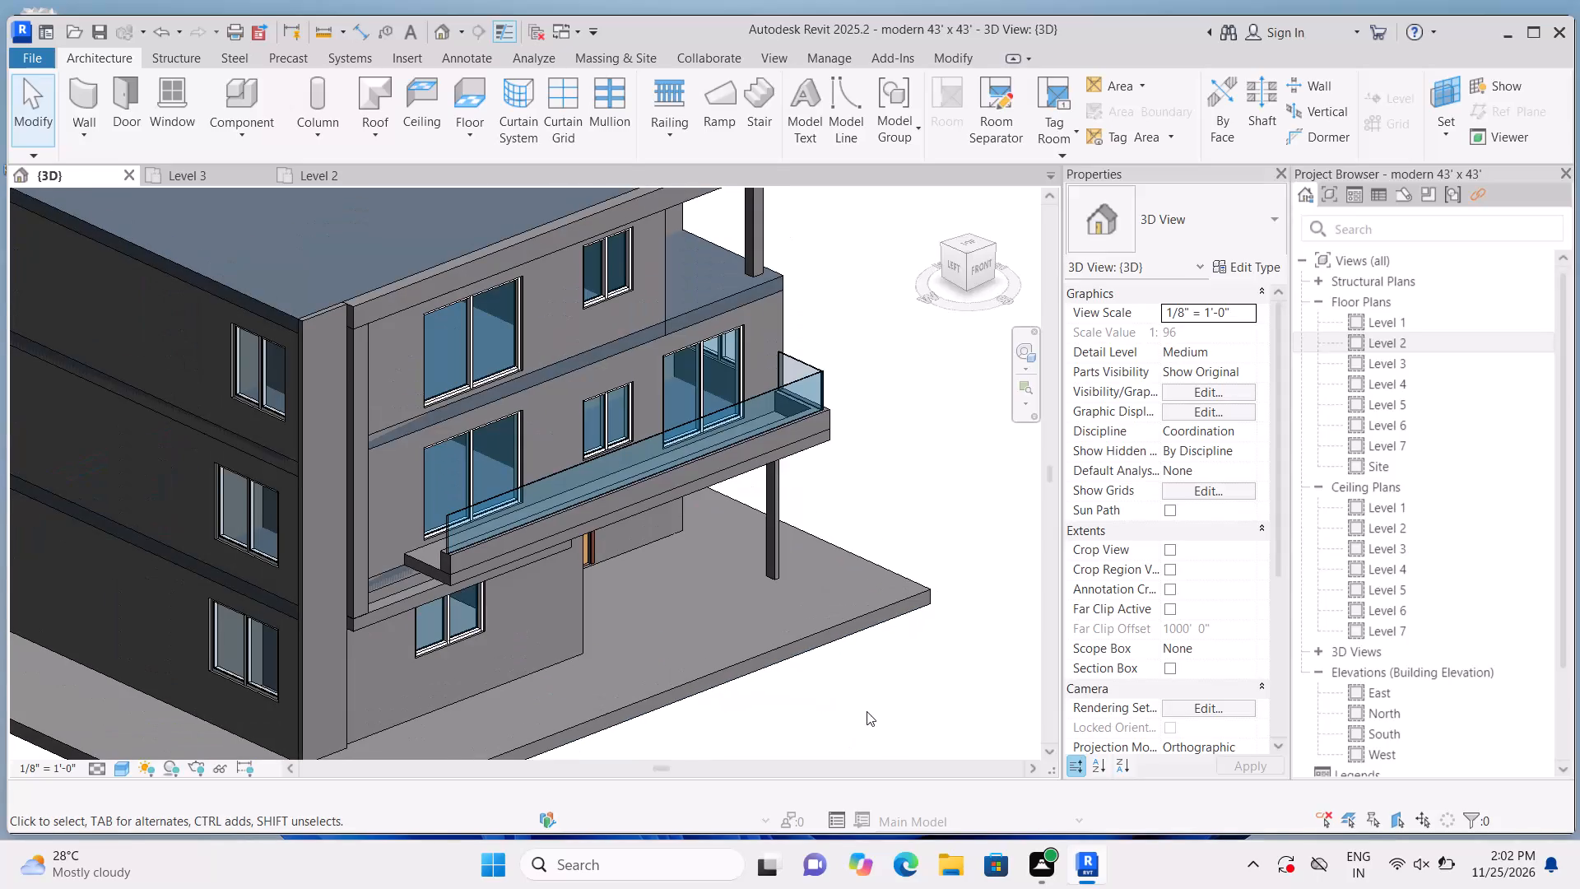
scroll(816, 298, up, 3)
scroll(811, 385, up, 3)
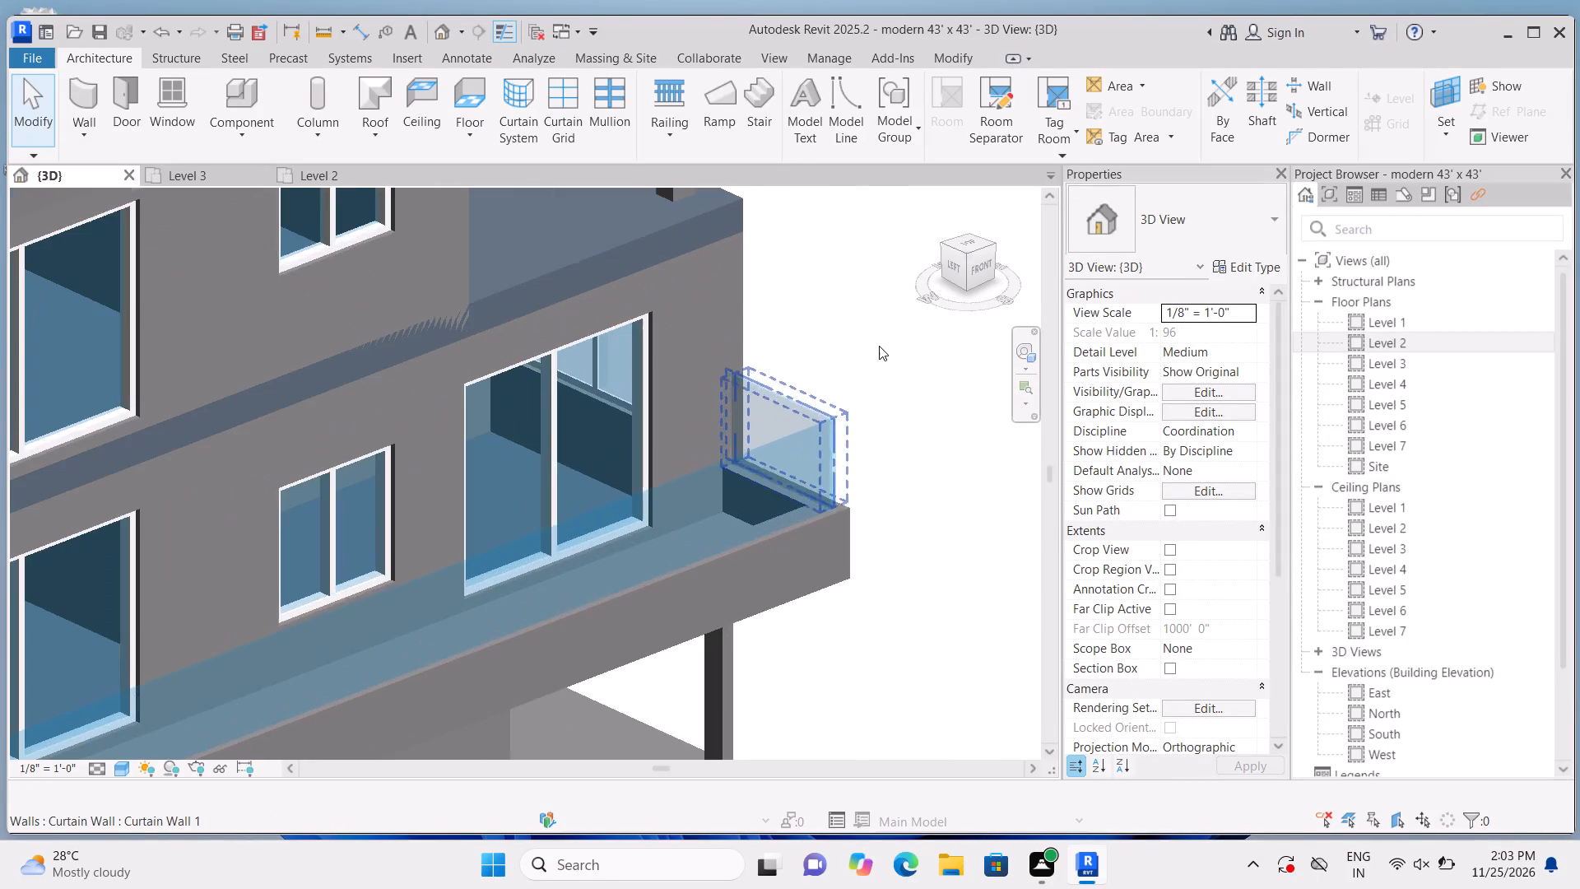
scroll(879, 346, down, 5)
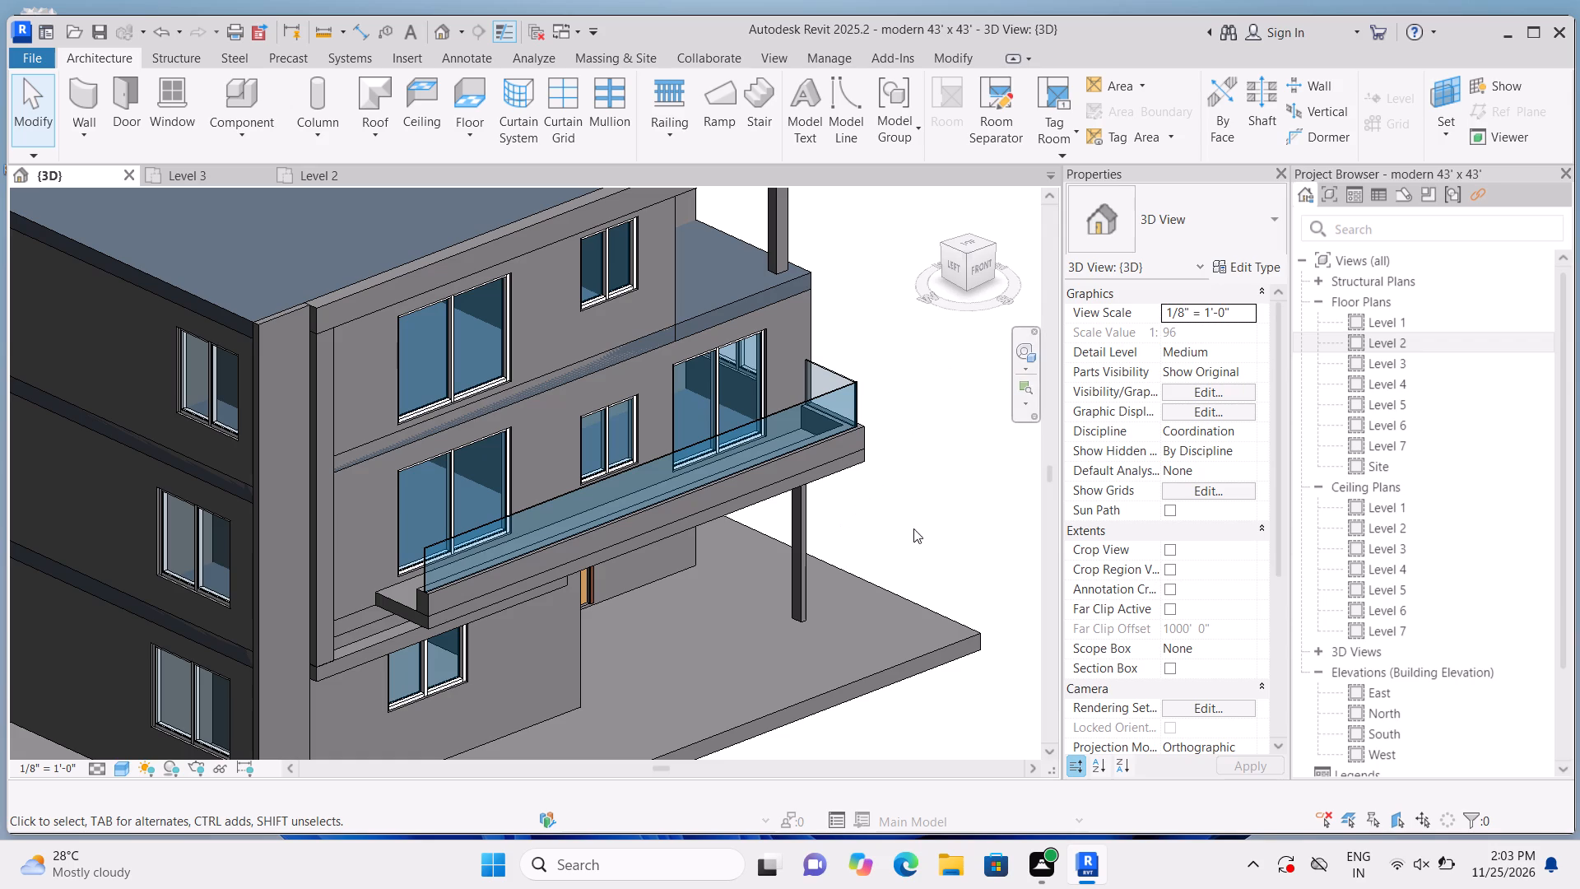
shift+middle_drag(901, 546, 853, 566)
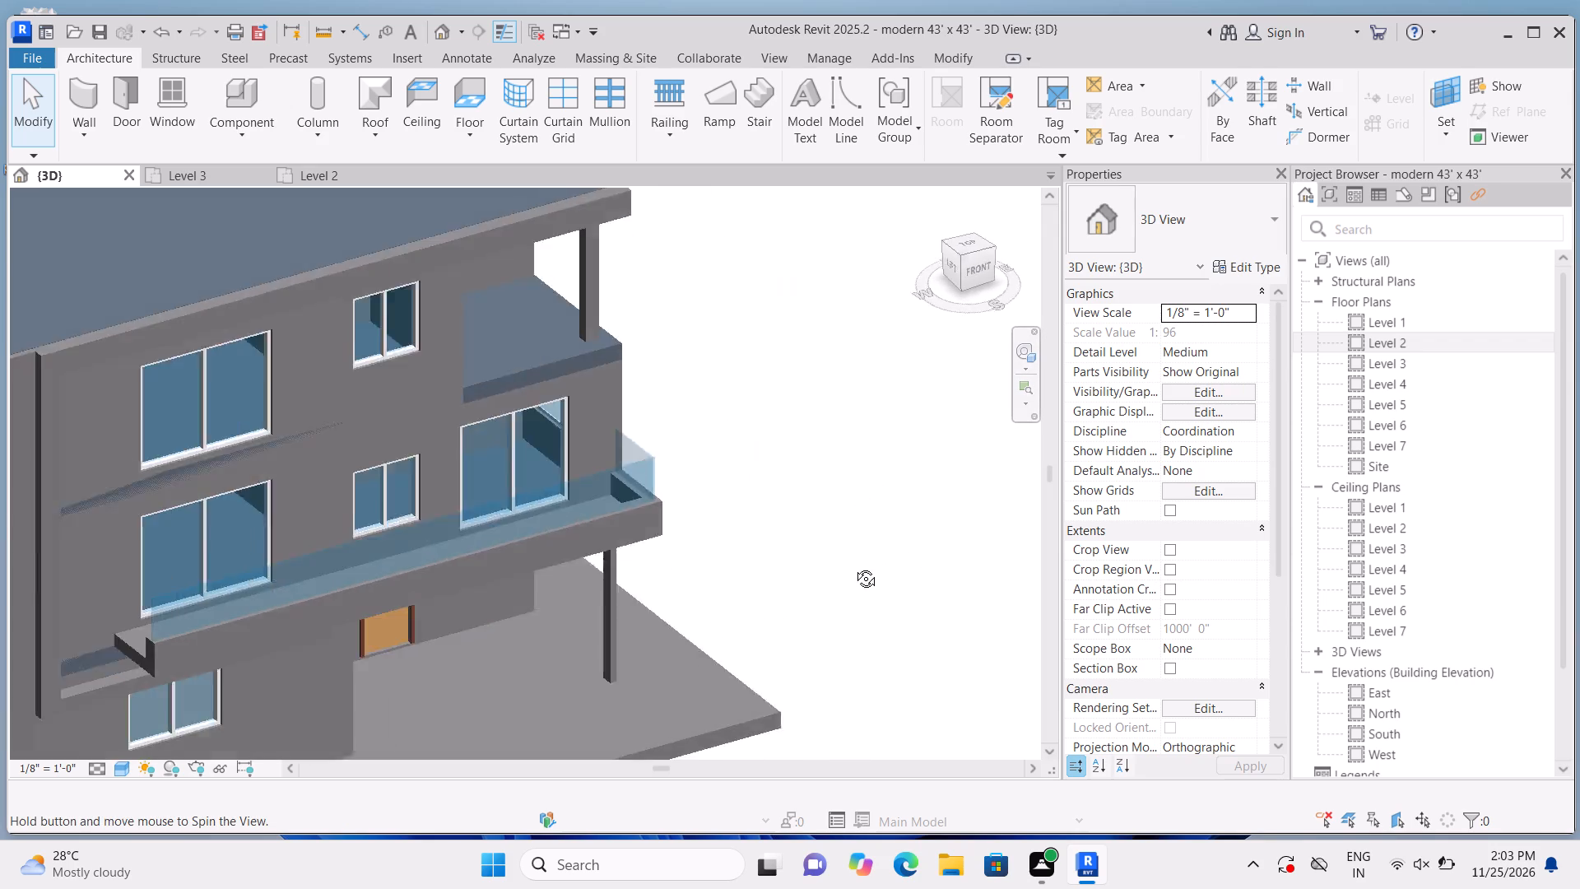
shift+middle_drag(853, 566, 684, 551)
middle_drag(527, 459, 923, 696)
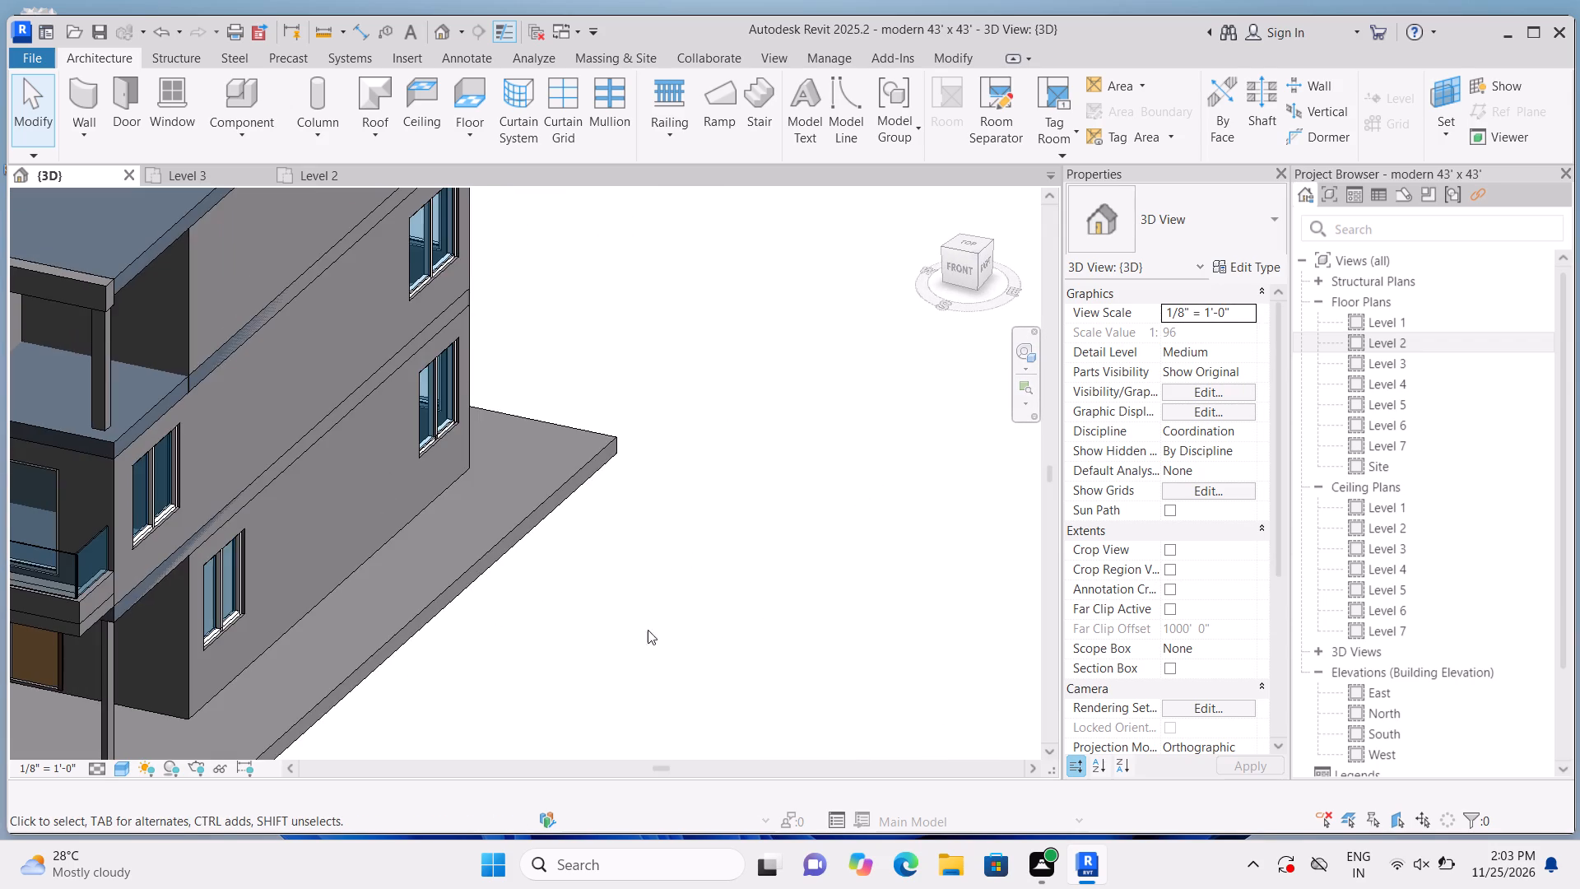
shift+middle_drag(635, 618, 599, 552)
middle_drag(435, 595, 599, 598)
middle_drag(616, 603, 716, 619)
scroll(474, 577, down, 2)
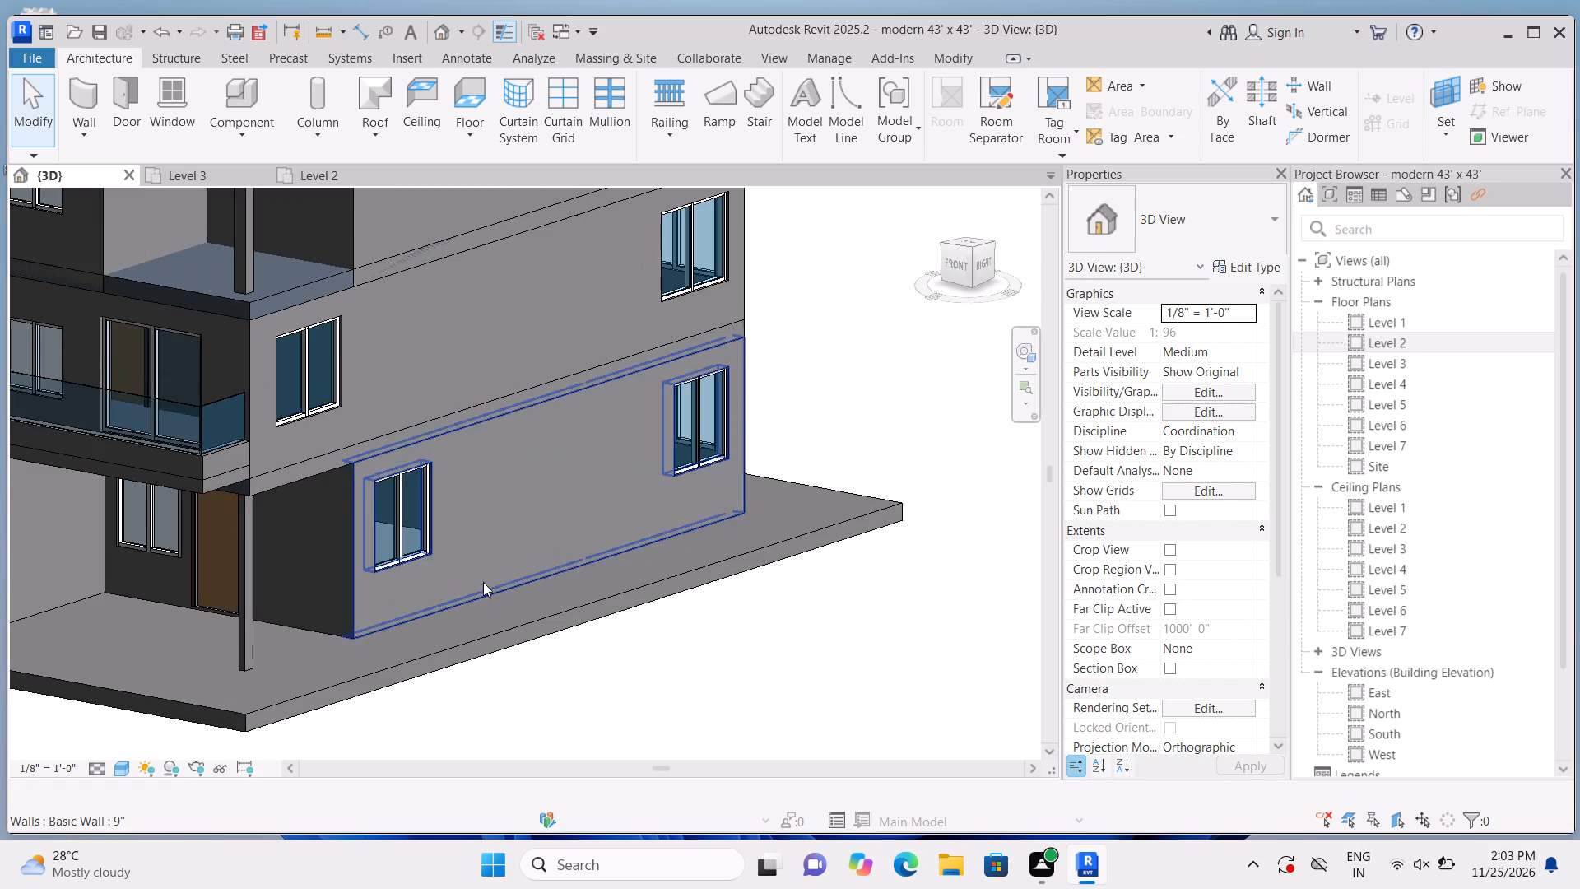
scroll(483, 582, down, 1)
middle_drag(502, 594, 689, 672)
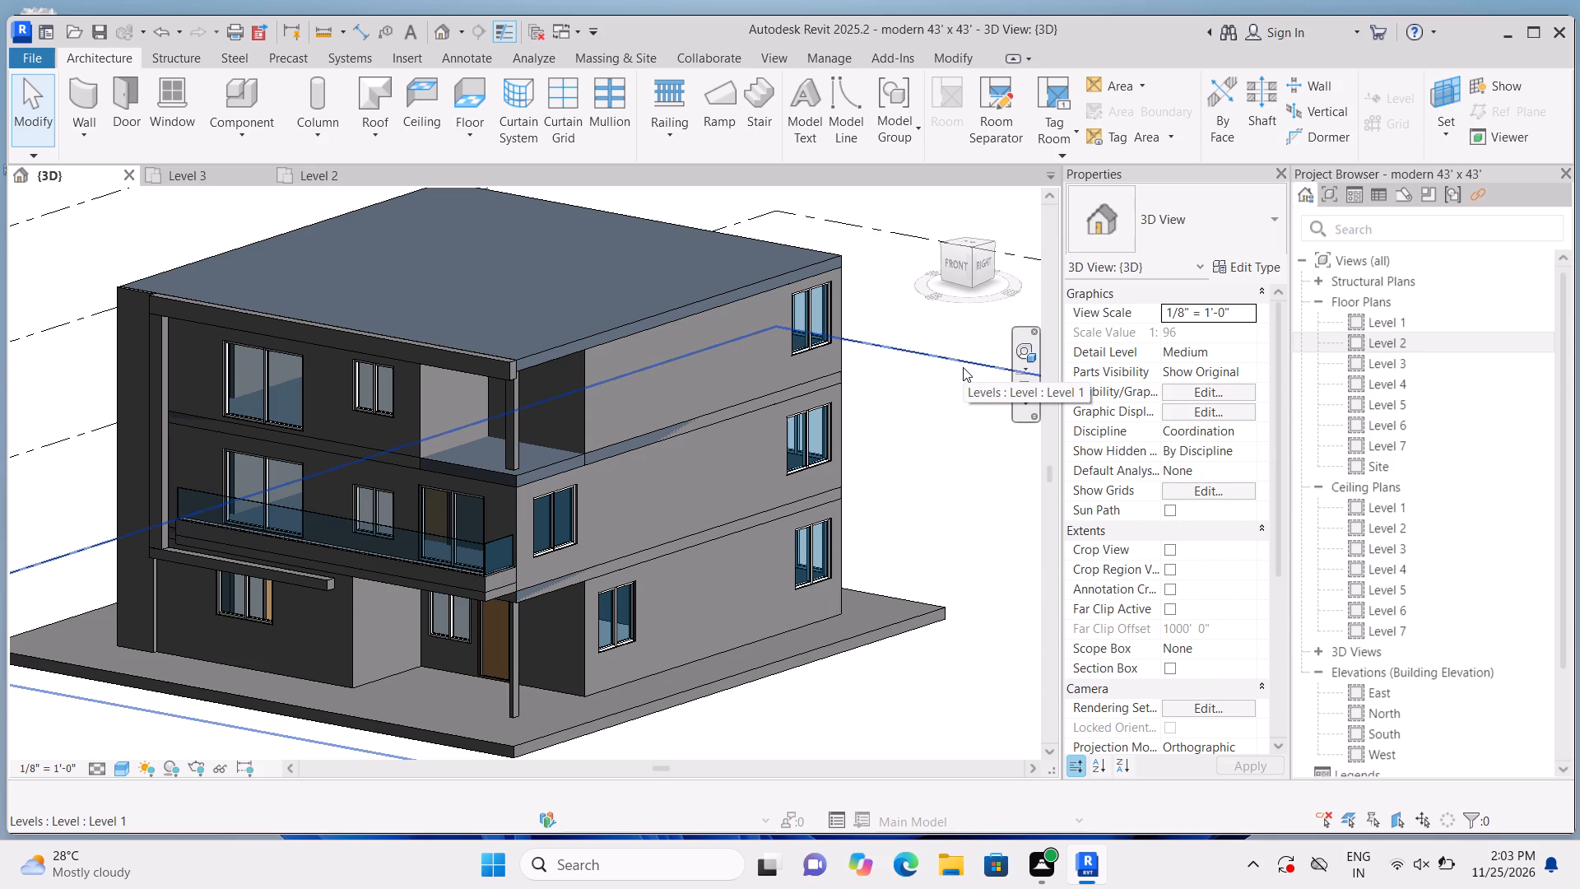
Divide the front glass railing with six vertical curtain grid lines, spaced from its west end about 3'-6", 5'-0", 5'-6", 5'-0", 4'-5 5/16" and 4'-5 5/16".
click(959, 257)
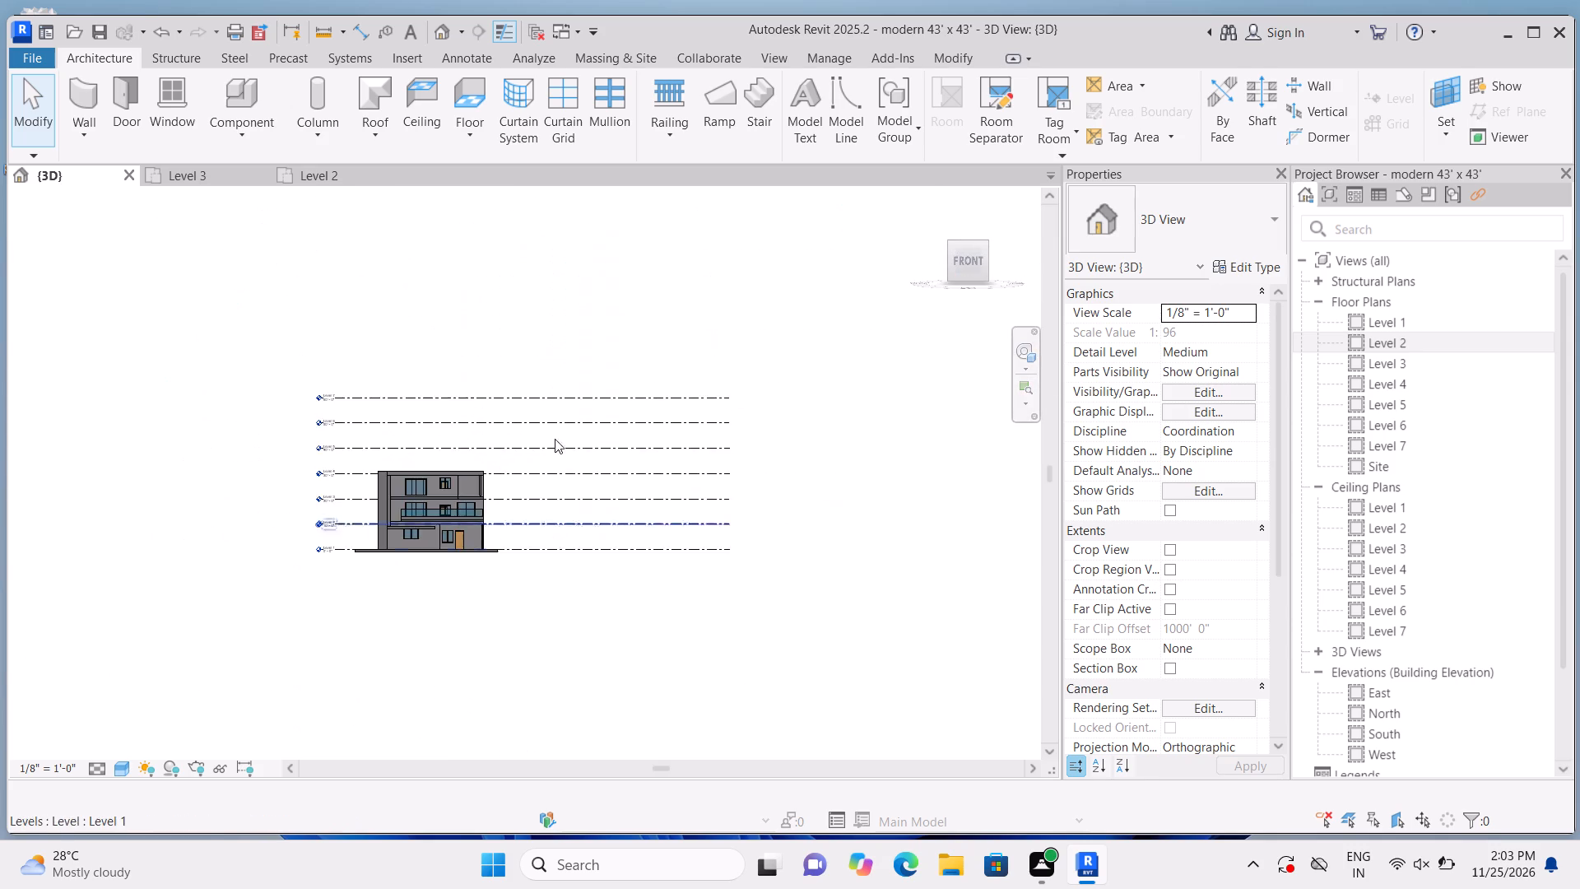
scroll(451, 437, up, 12)
scroll(527, 580, up, 2)
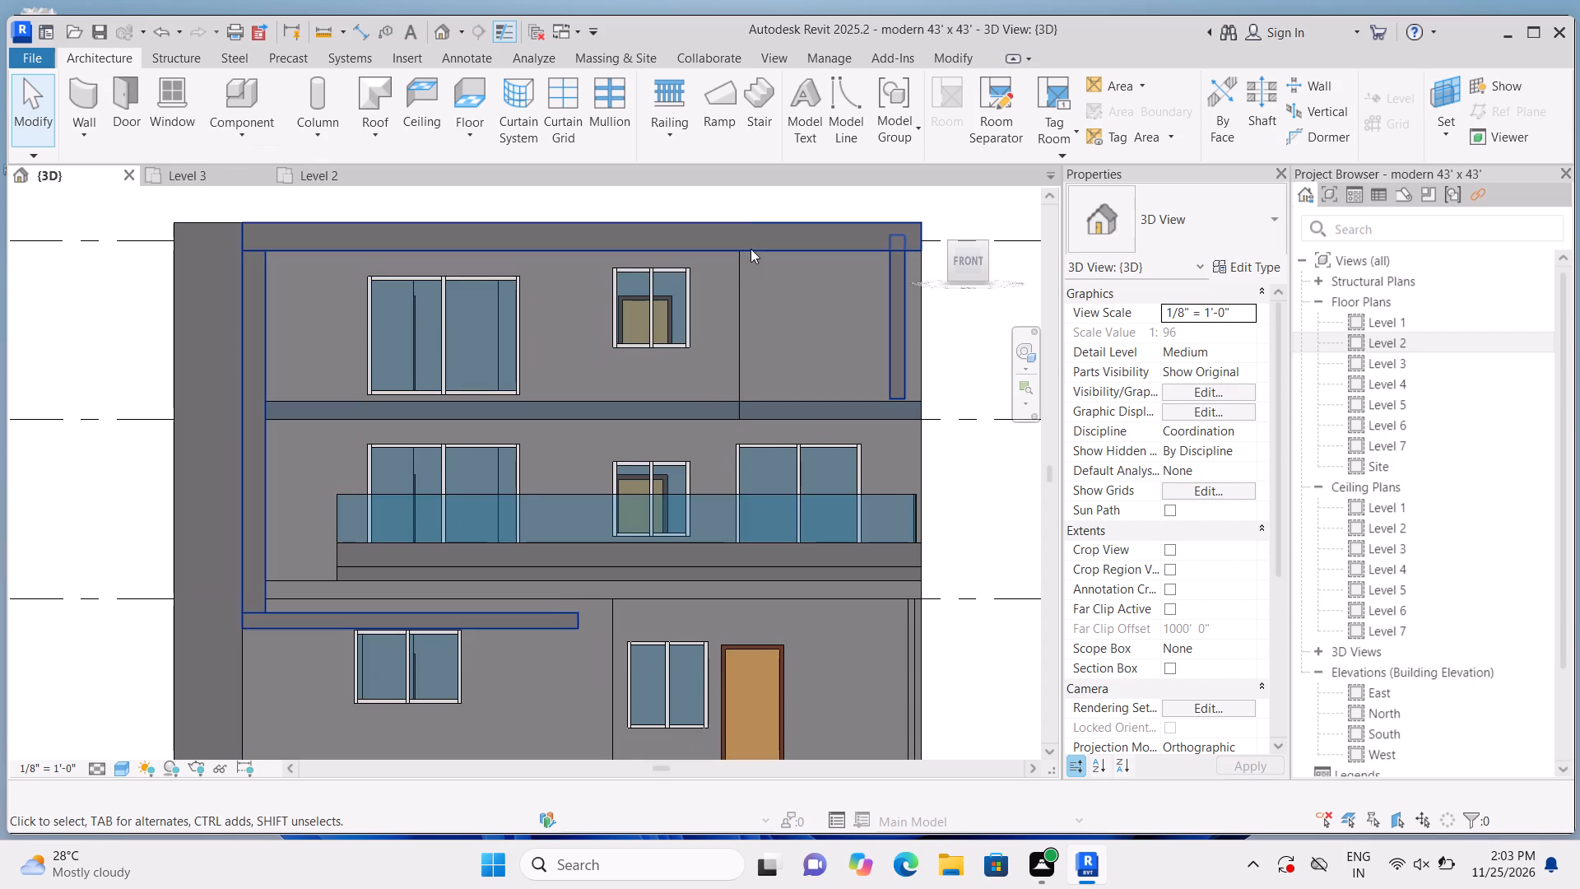
click(566, 129)
scroll(513, 574, up, 1)
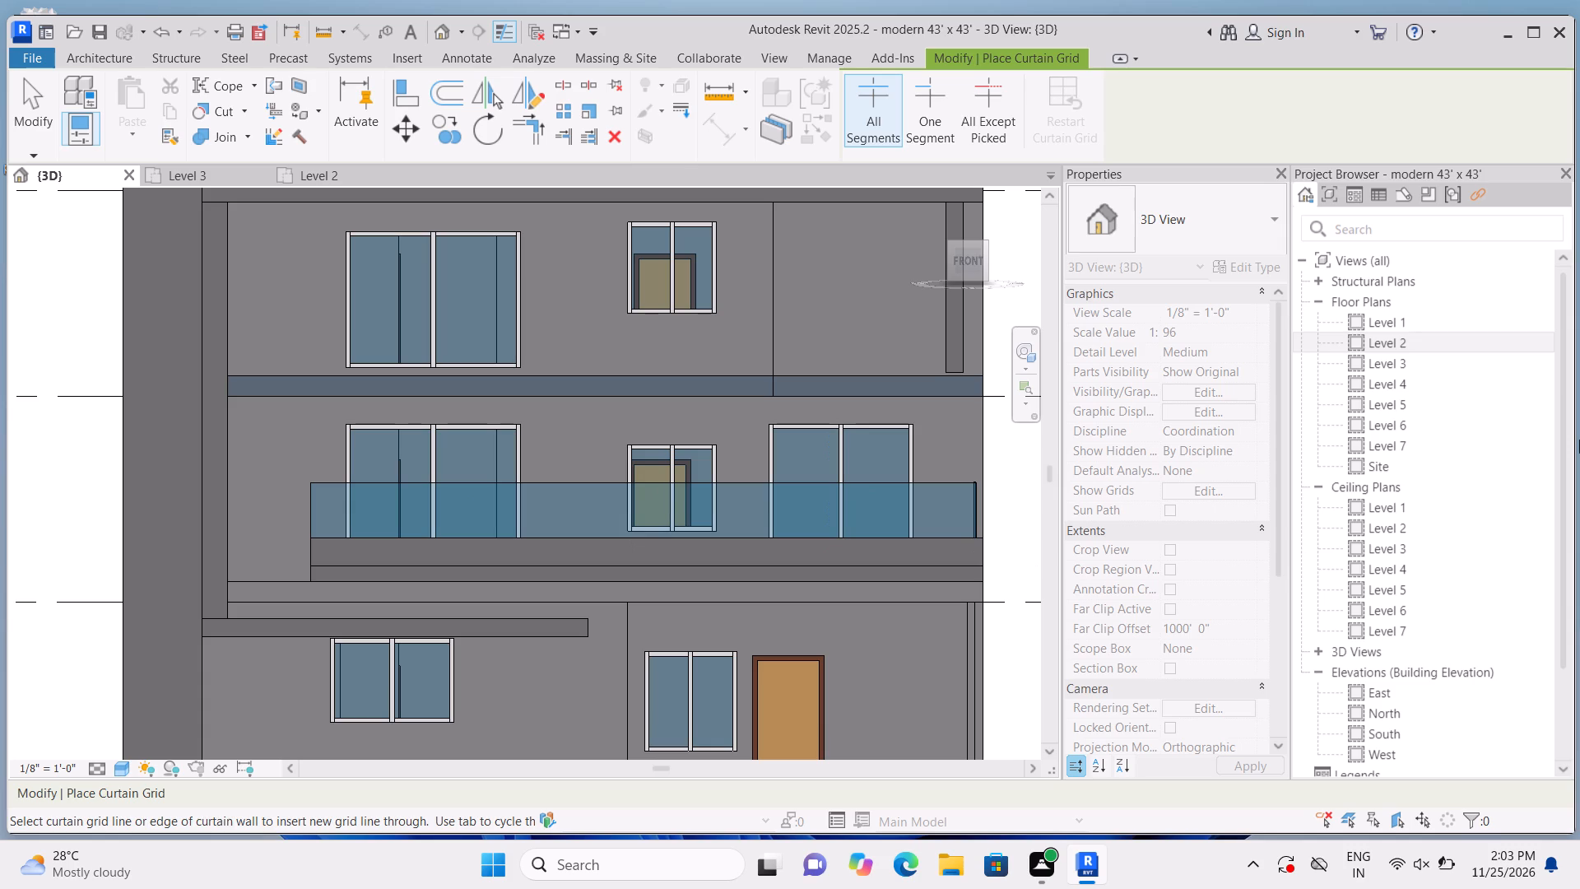
scroll(304, 505, up, 1)
scroll(411, 494, up, 1)
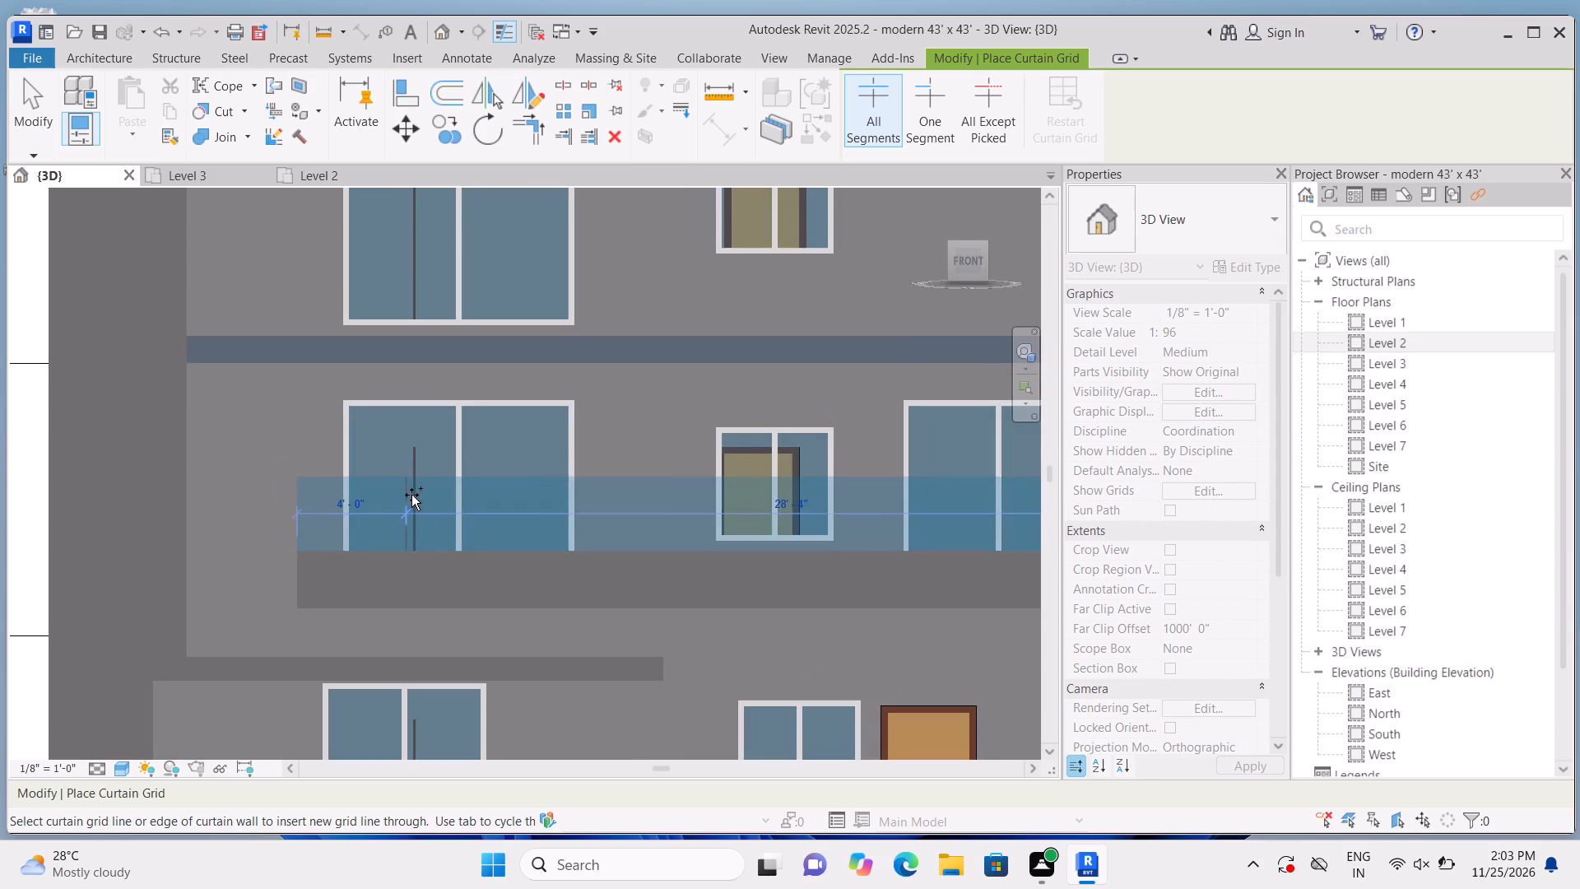
click(390, 498)
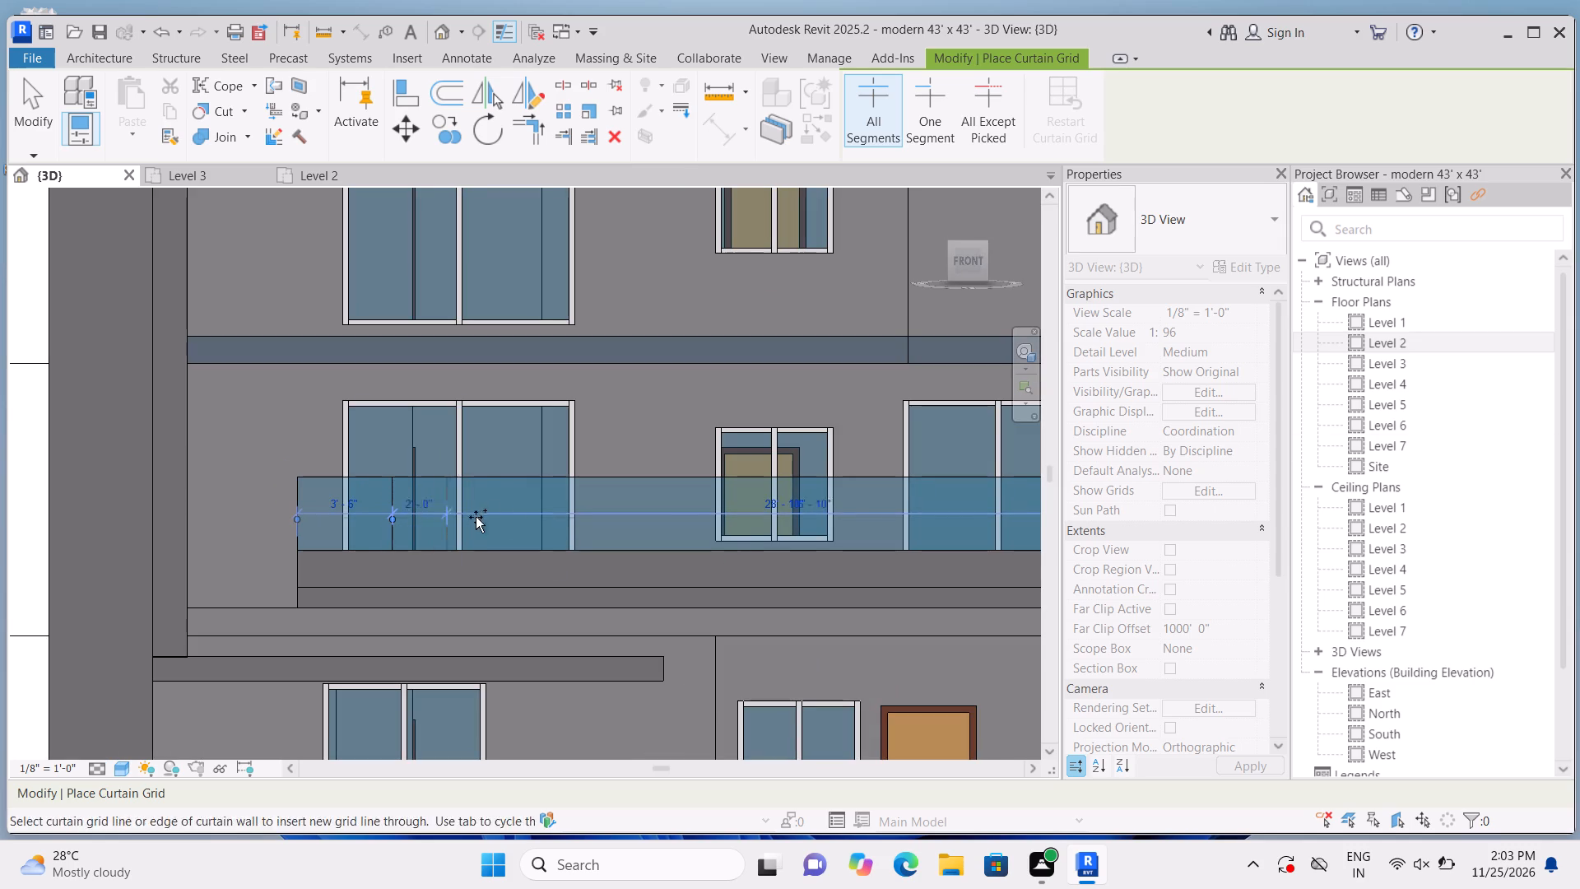
click(526, 510)
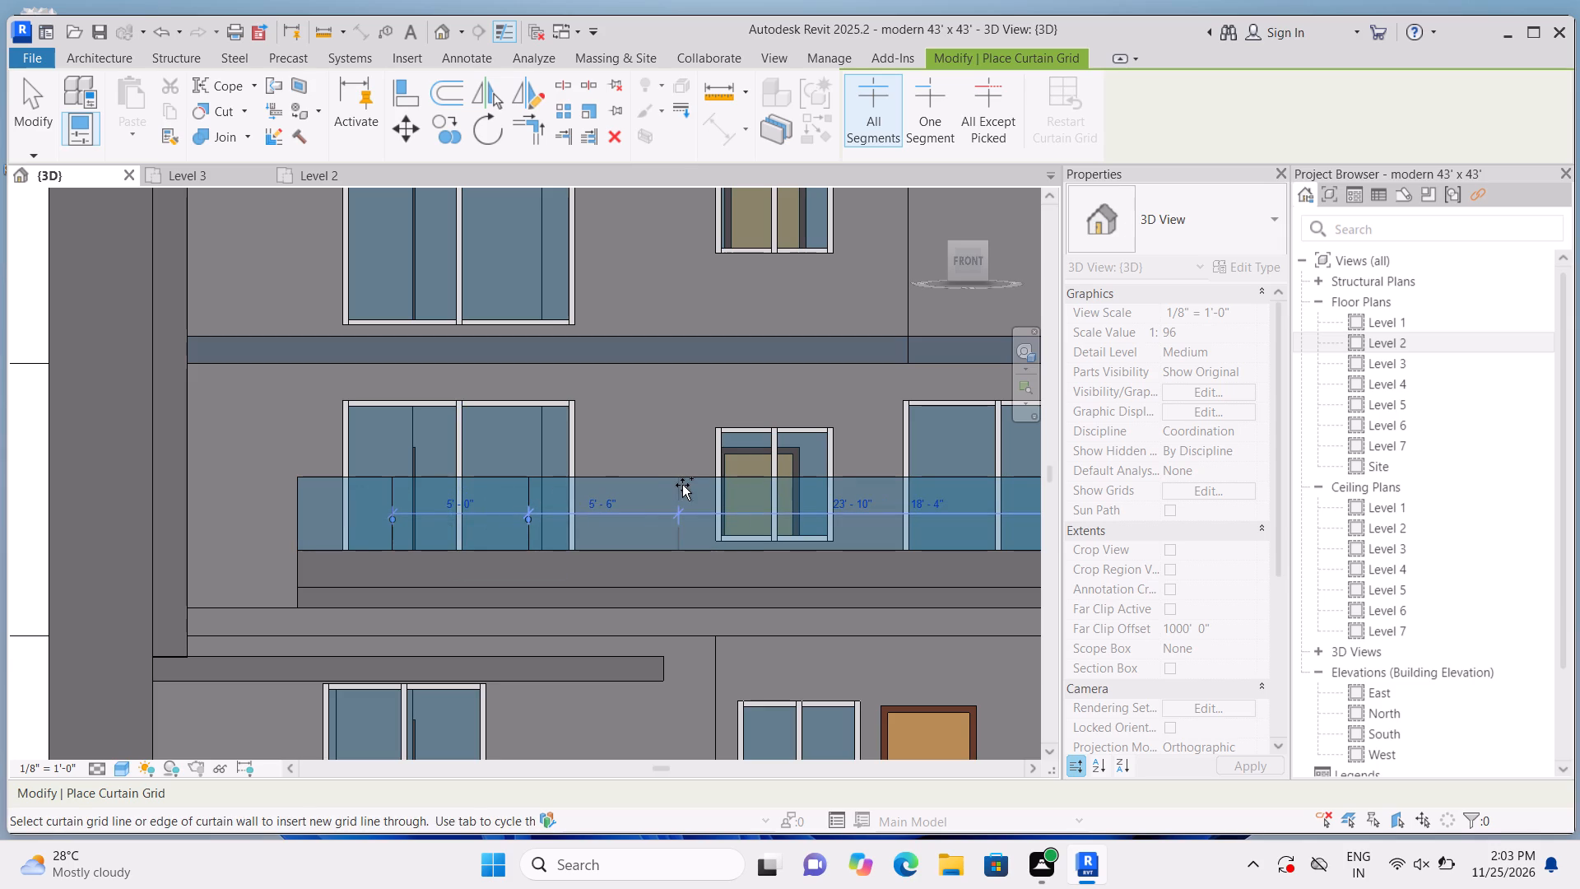
click(682, 485)
middle_drag(692, 511, 573, 533)
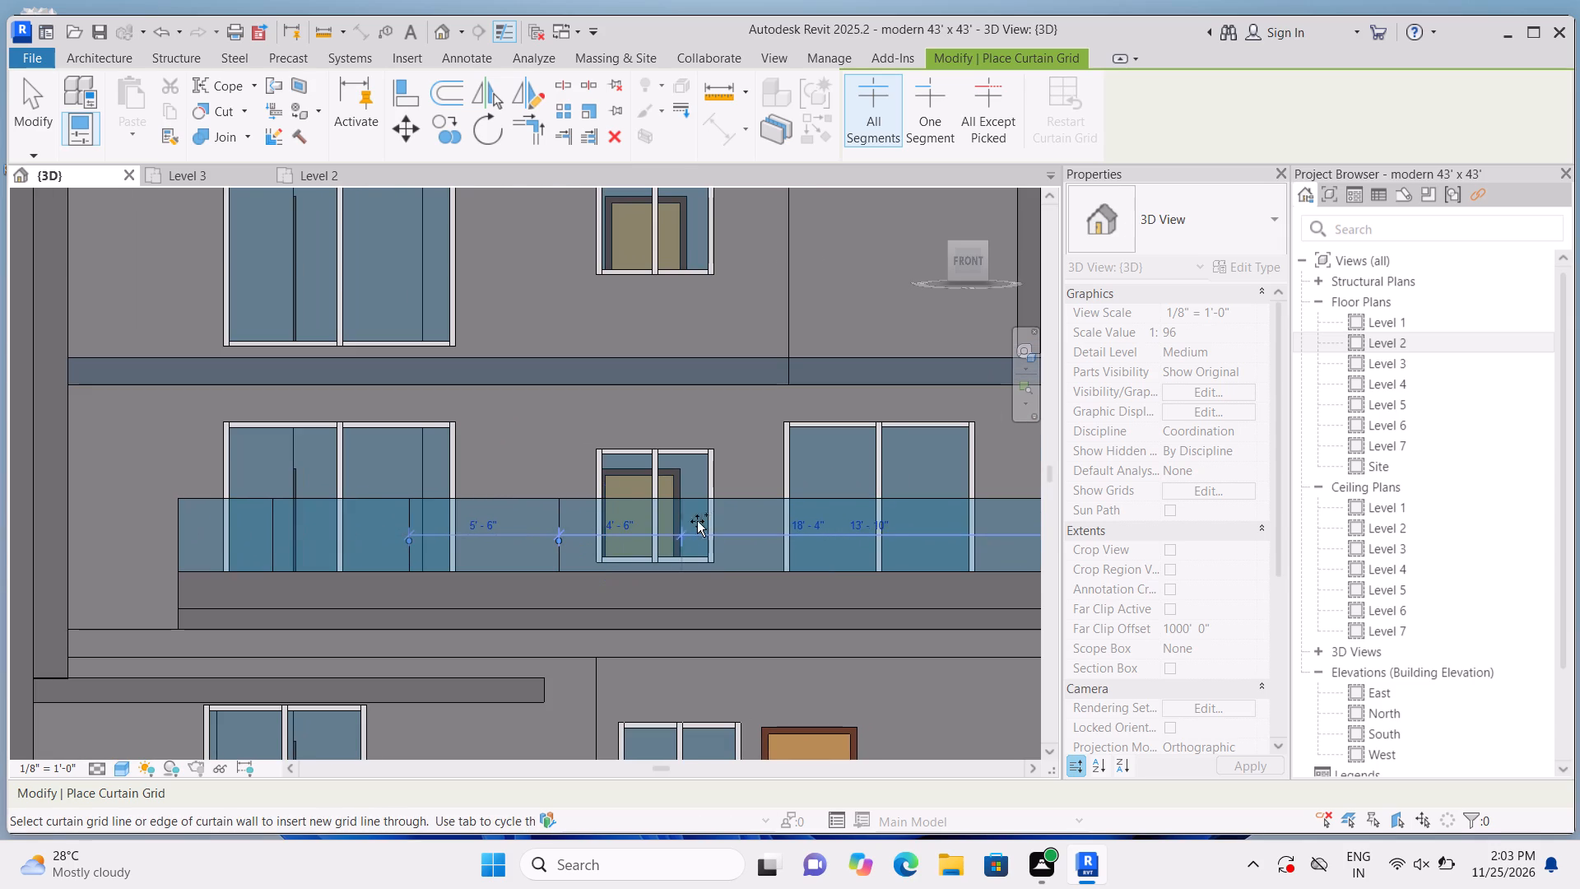
click(692, 516)
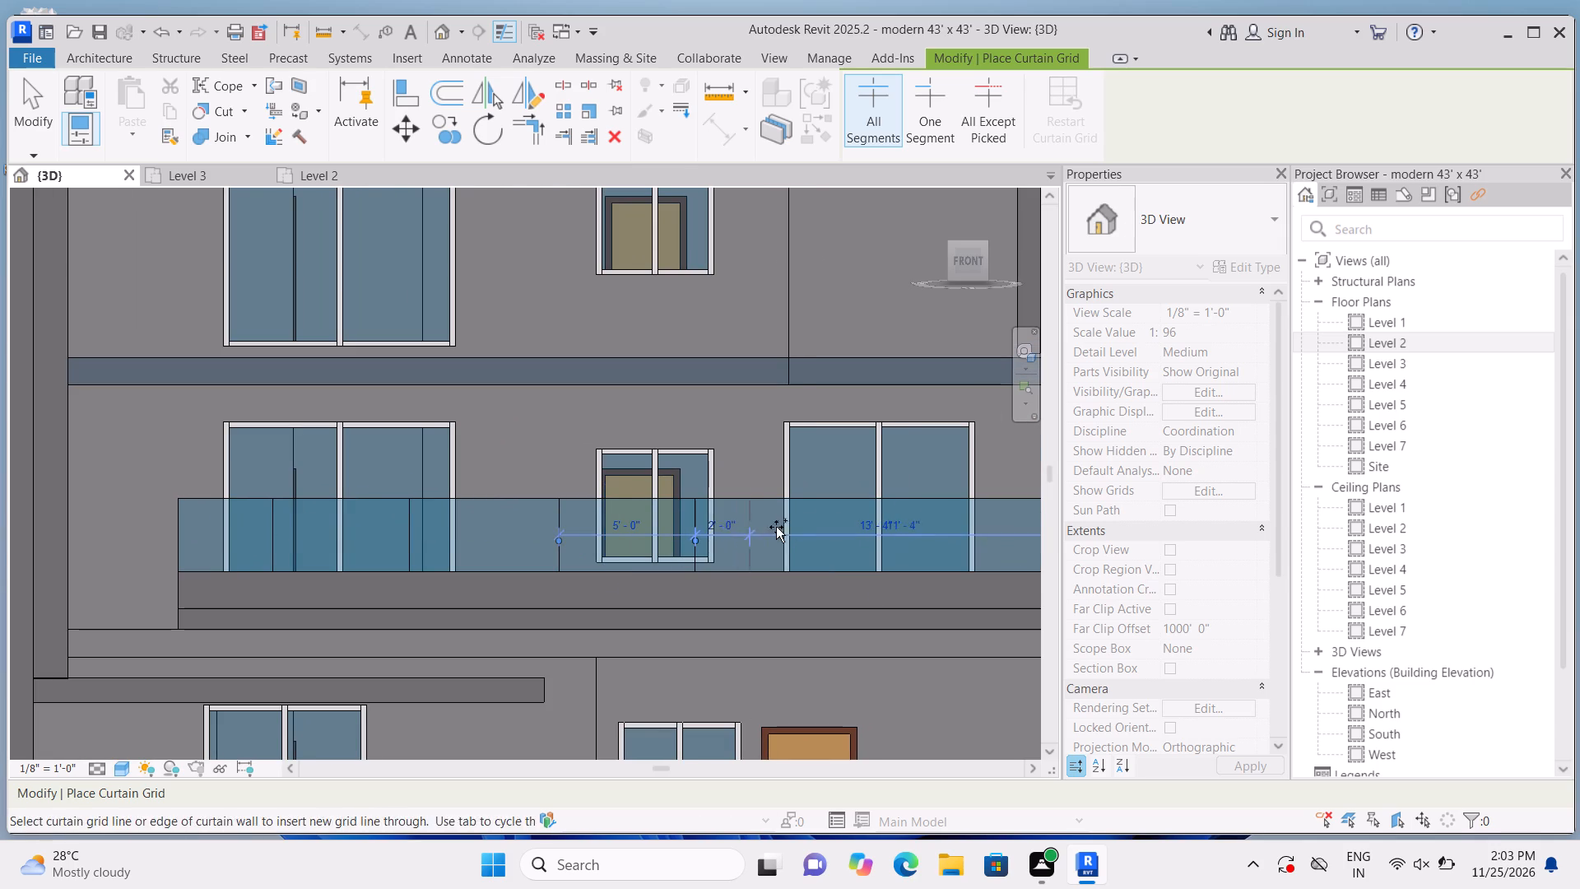
click(834, 523)
middle_drag(836, 528, 591, 541)
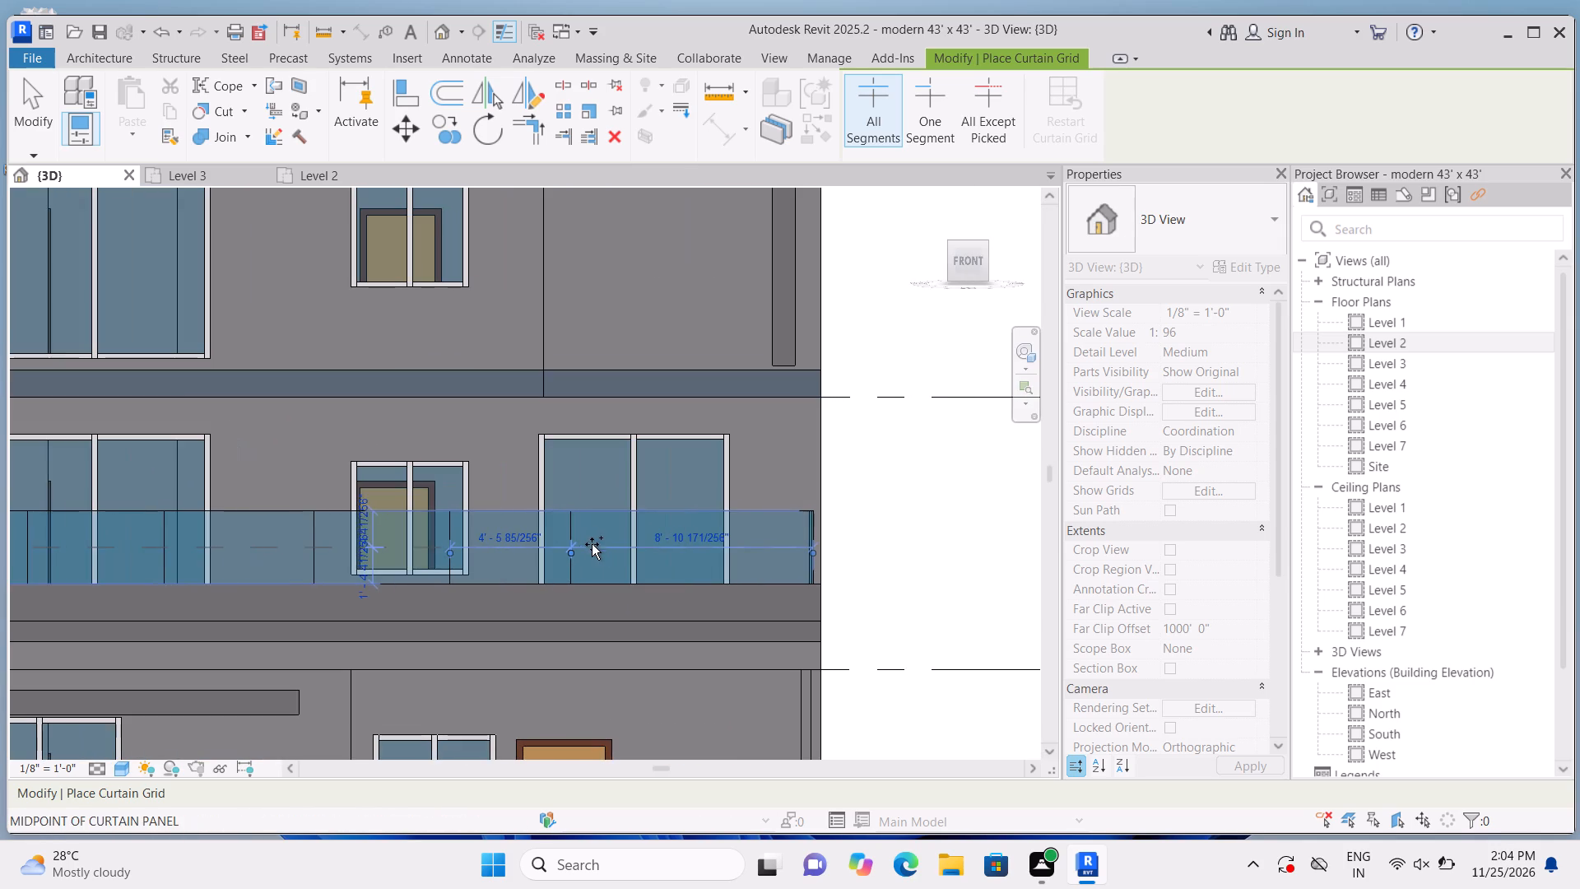
click(686, 514)
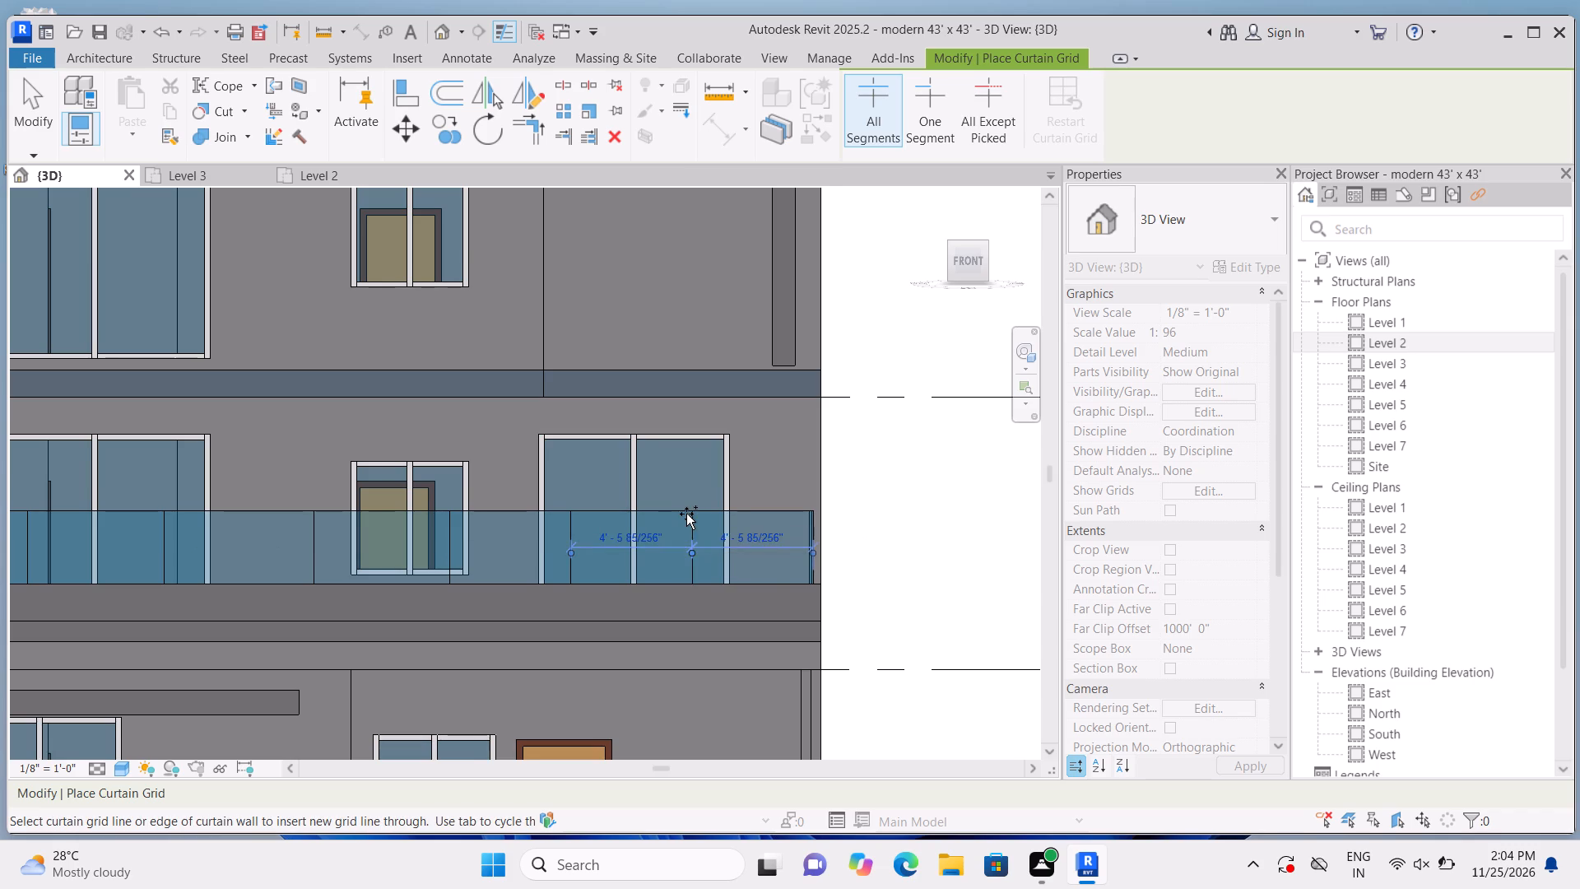
Place 2.5" x 5" rectangular mullions along the front railing's top edge, west end and three westernmost vertical grid lines.
scroll(705, 515, down, 1)
click(107, 54)
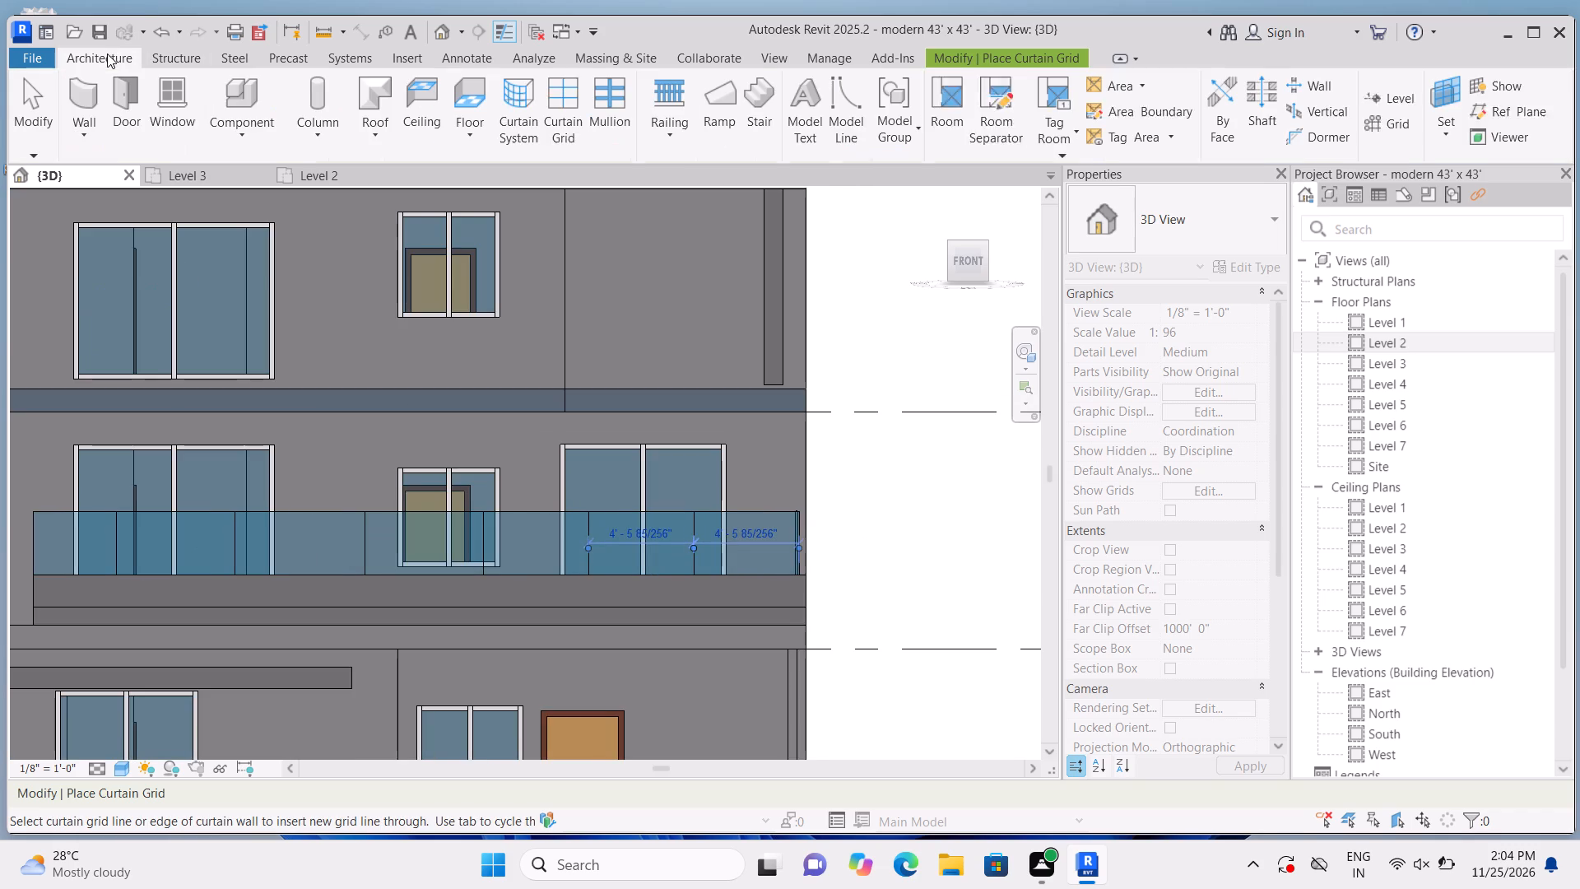
click(613, 83)
scroll(722, 258, down, 3)
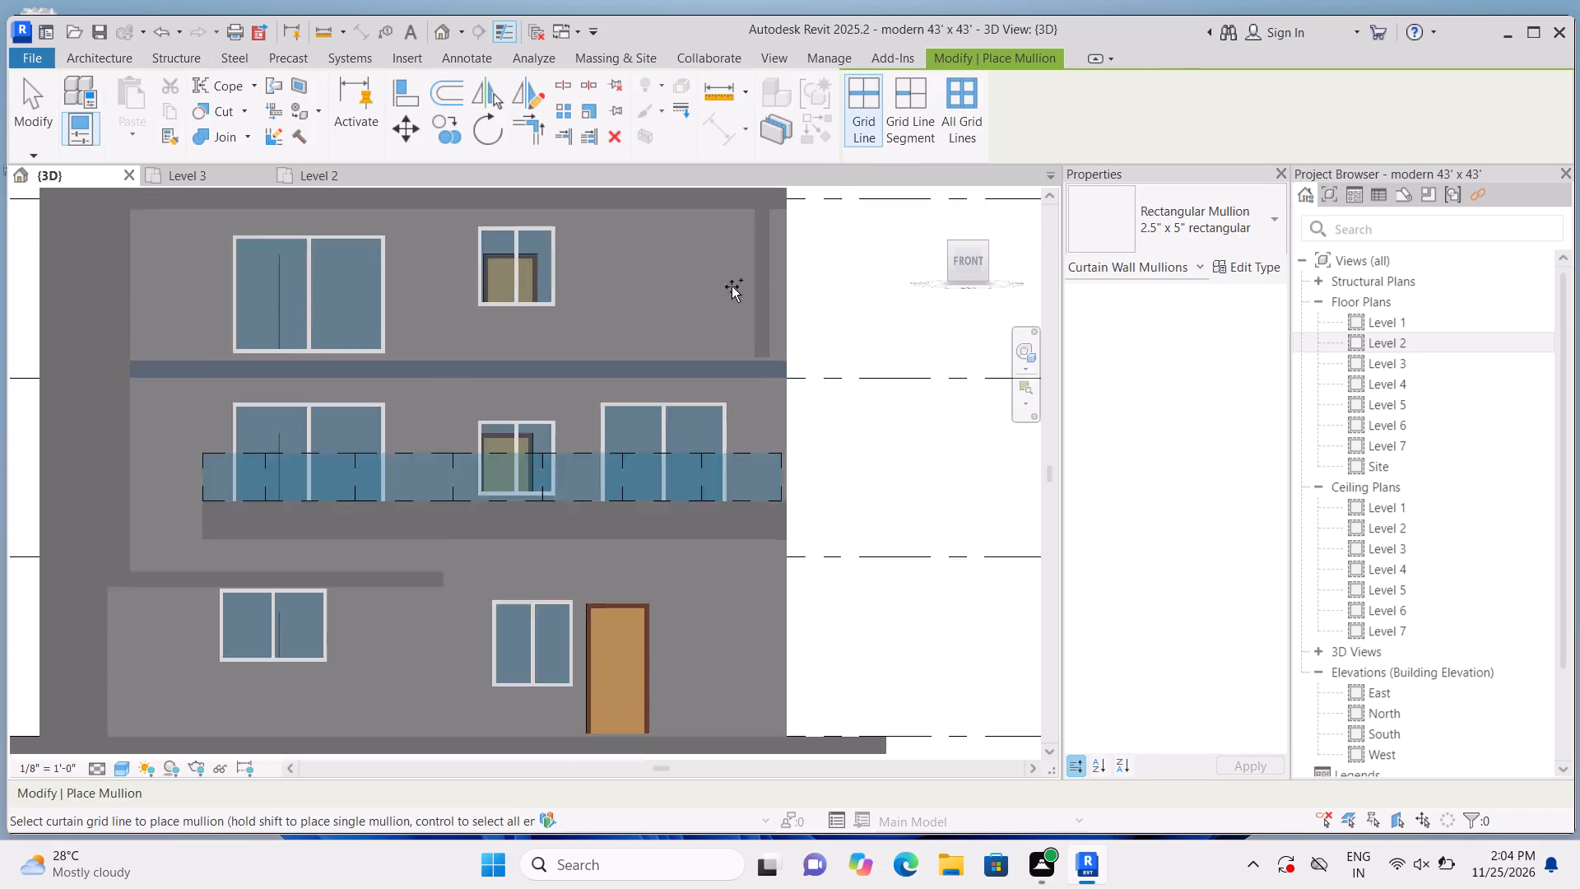
scroll(568, 406, up, 2)
click(551, 440)
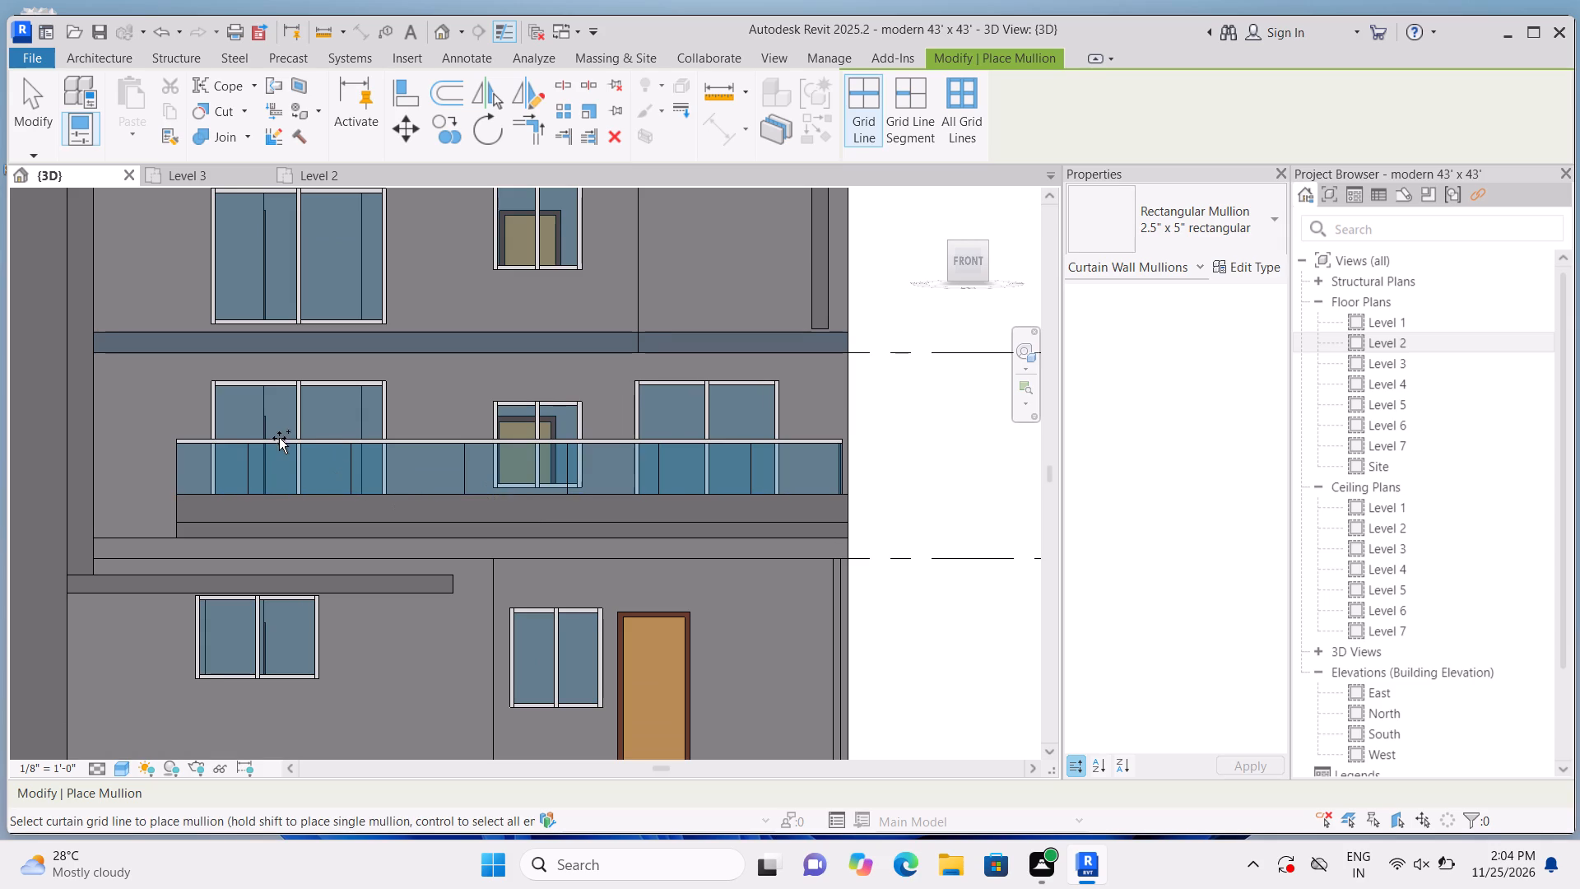
click(247, 468)
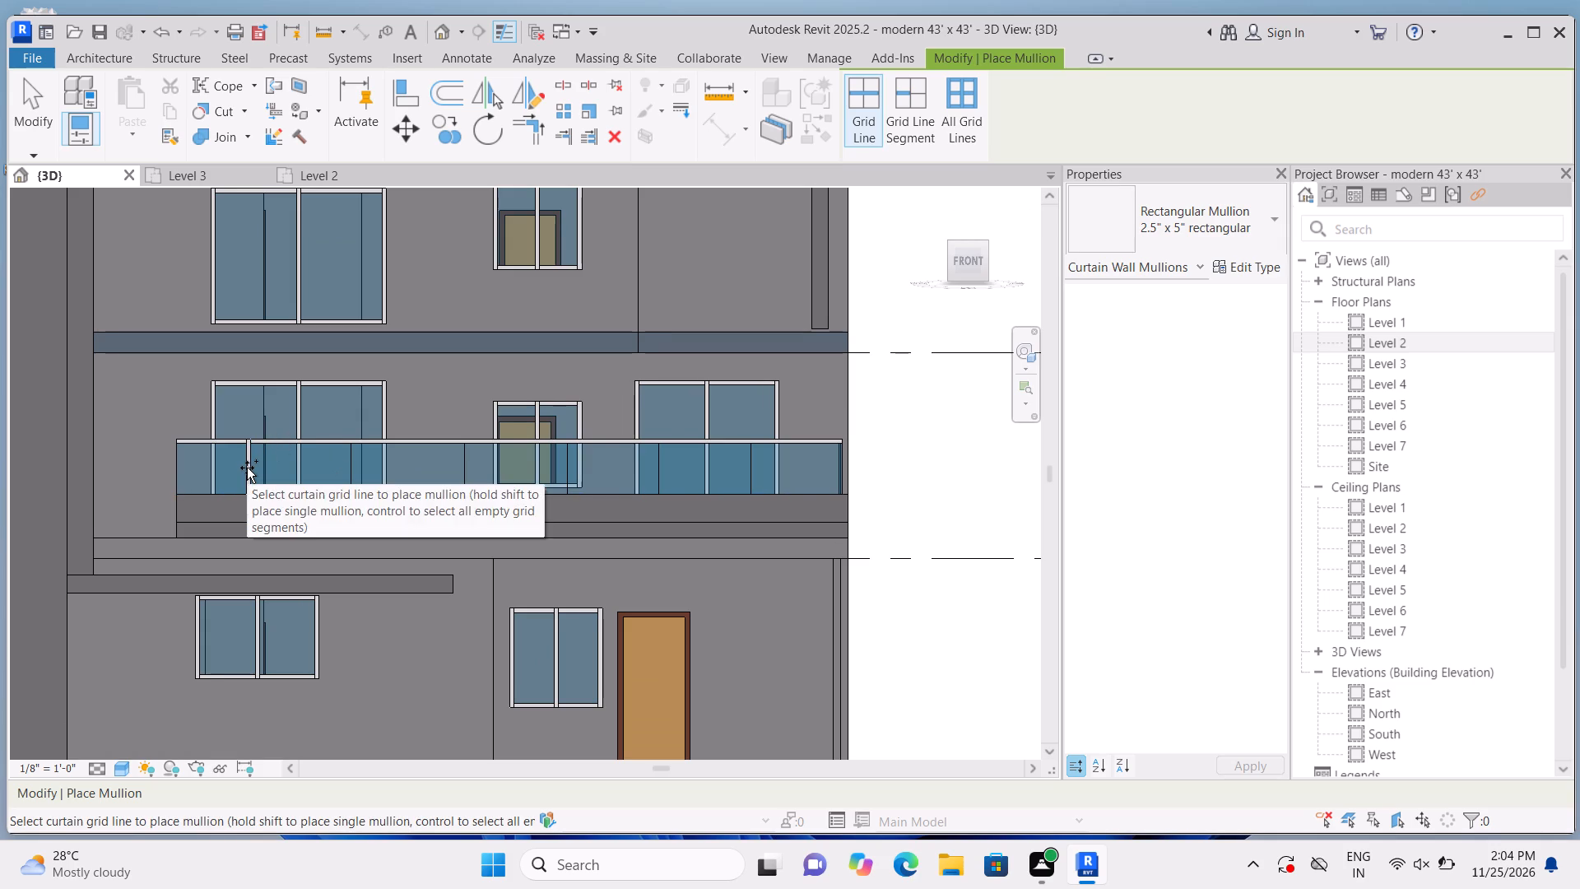
click(346, 472)
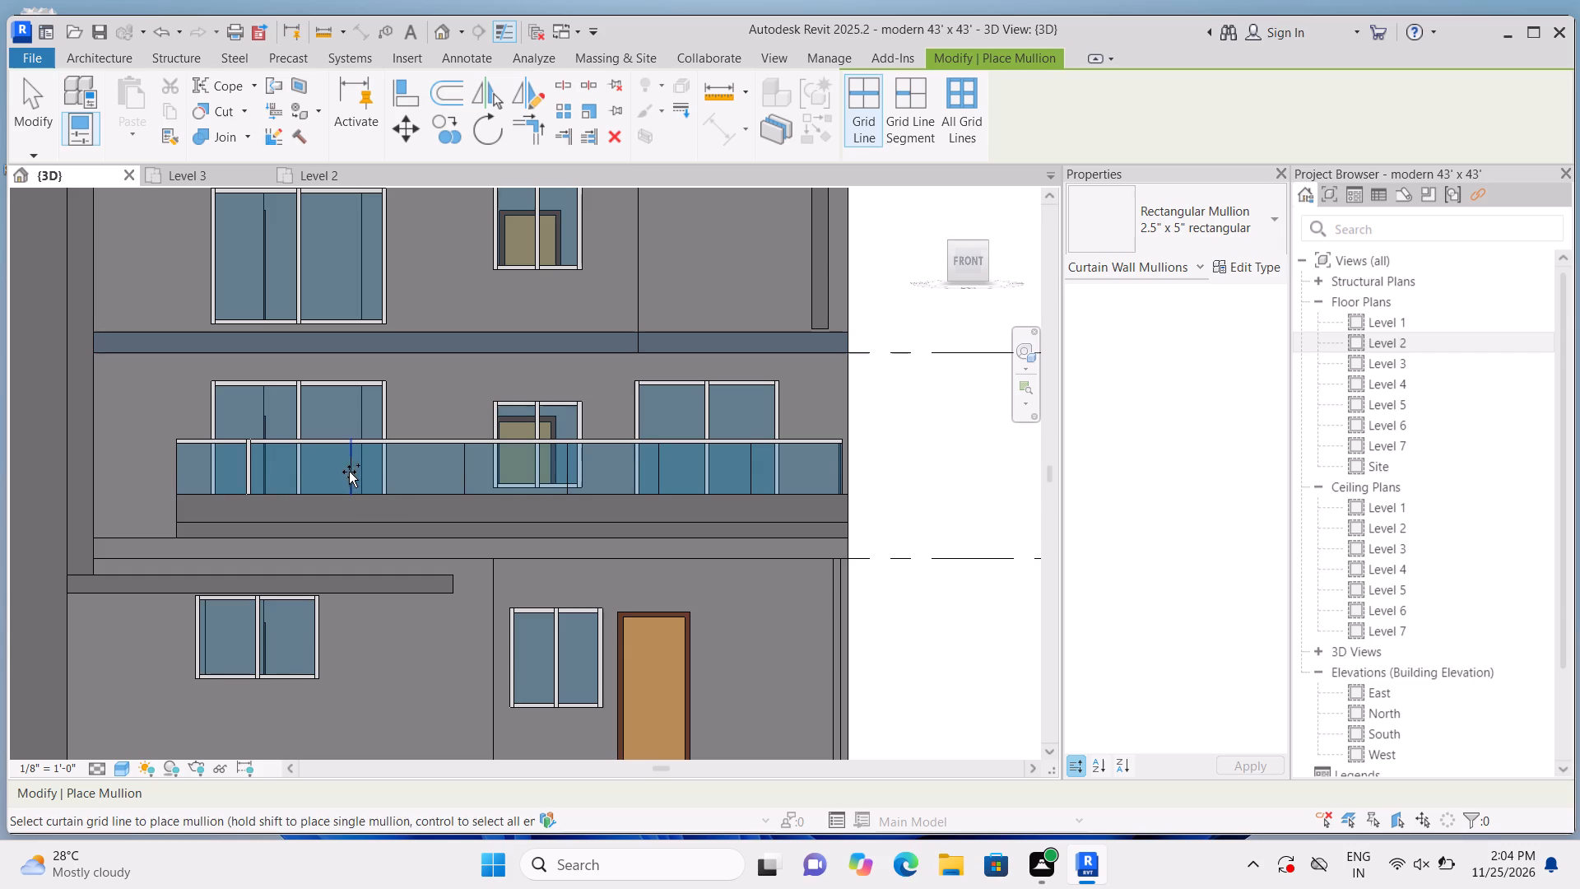
scroll(351, 494, up, 3)
click(90, 454)
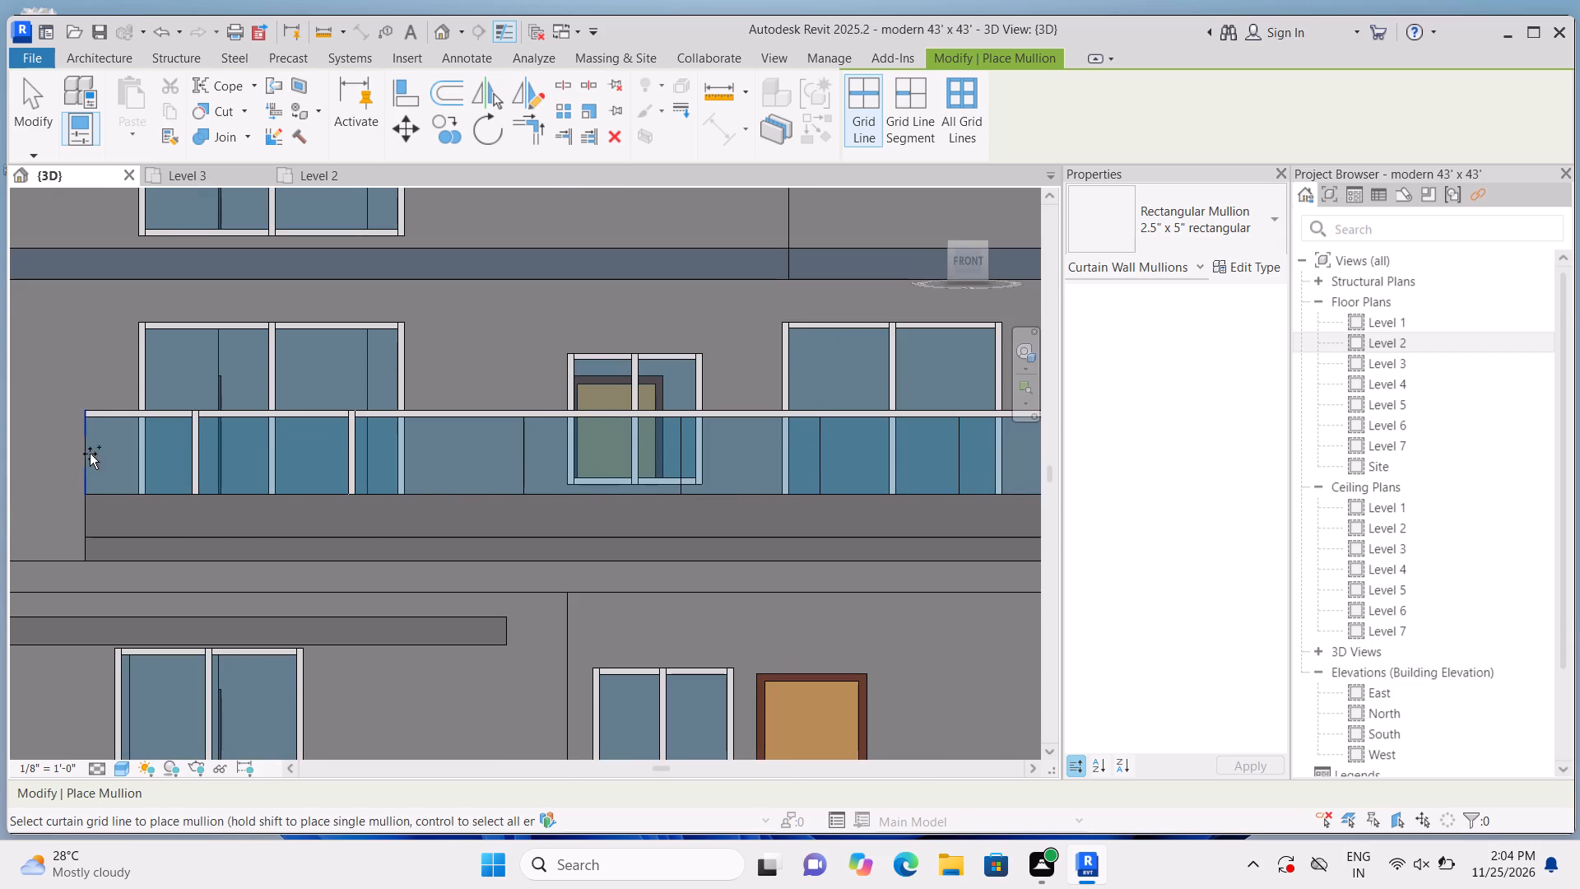
click(520, 460)
Place 2.5" x 5" rectangular mullions on the front railing's three remaining vertical grid lines, bottom edge and east end.
scroll(458, 483, down, 1)
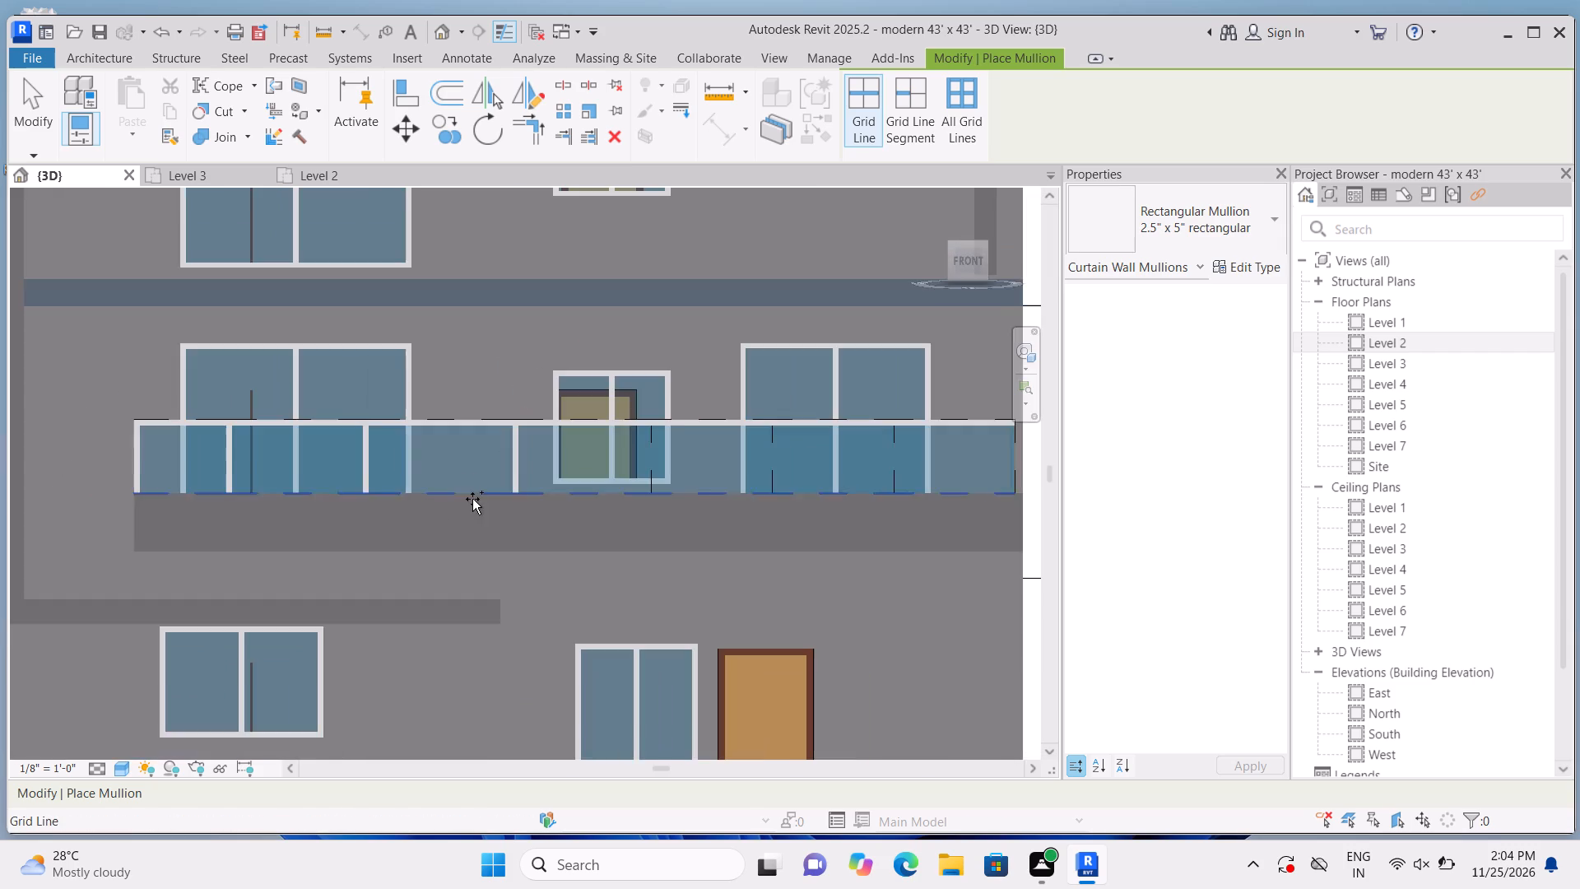
middle_drag(474, 506, 305, 537)
click(490, 503)
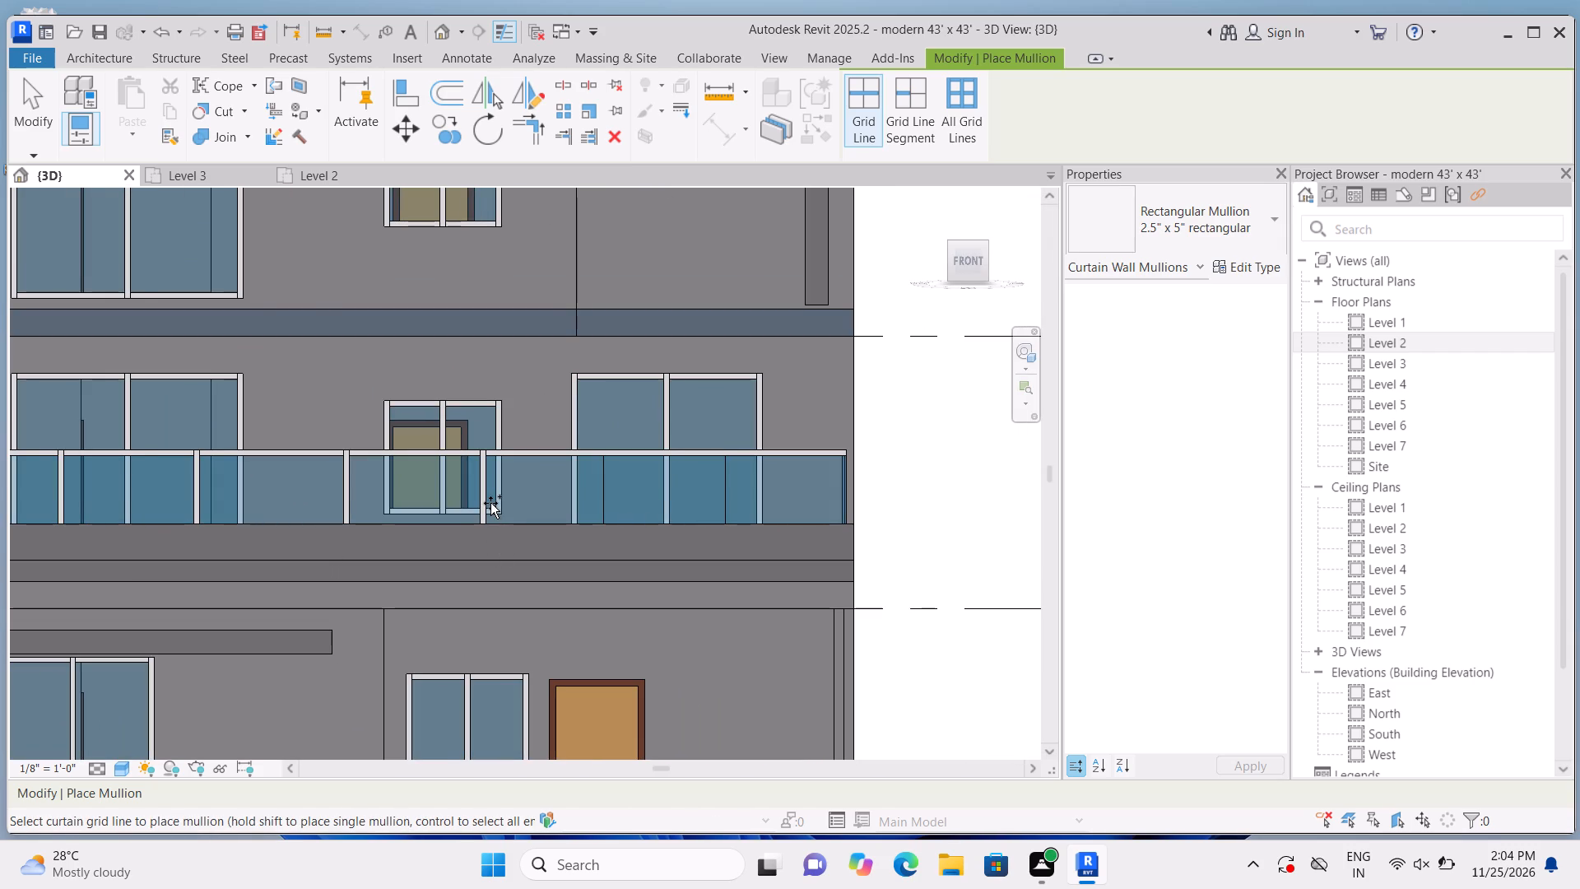
click(607, 500)
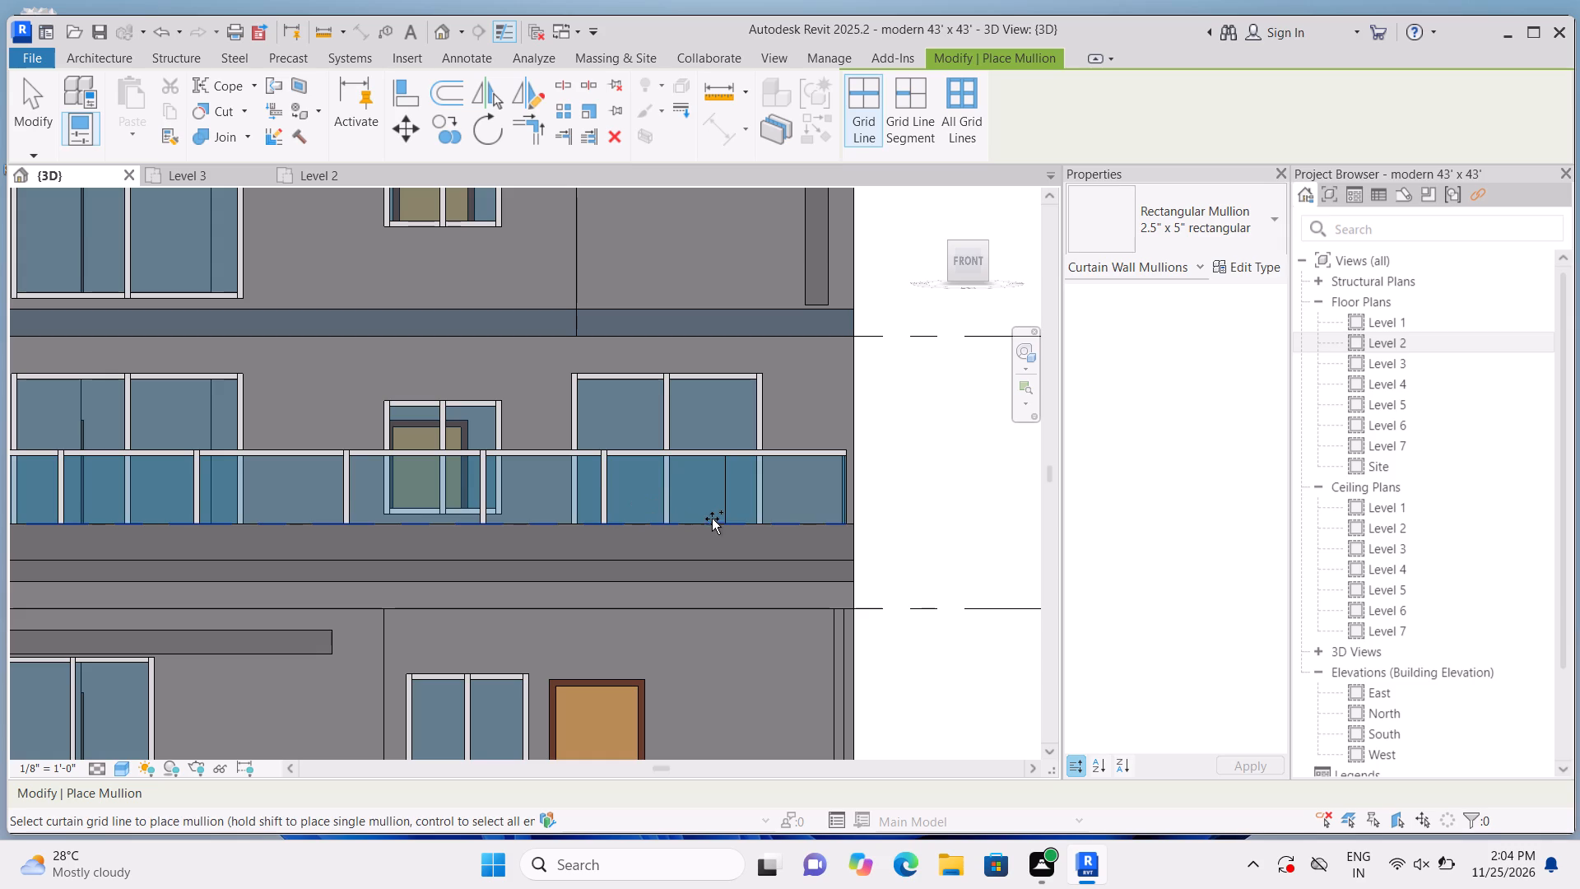
click(718, 515)
click(718, 491)
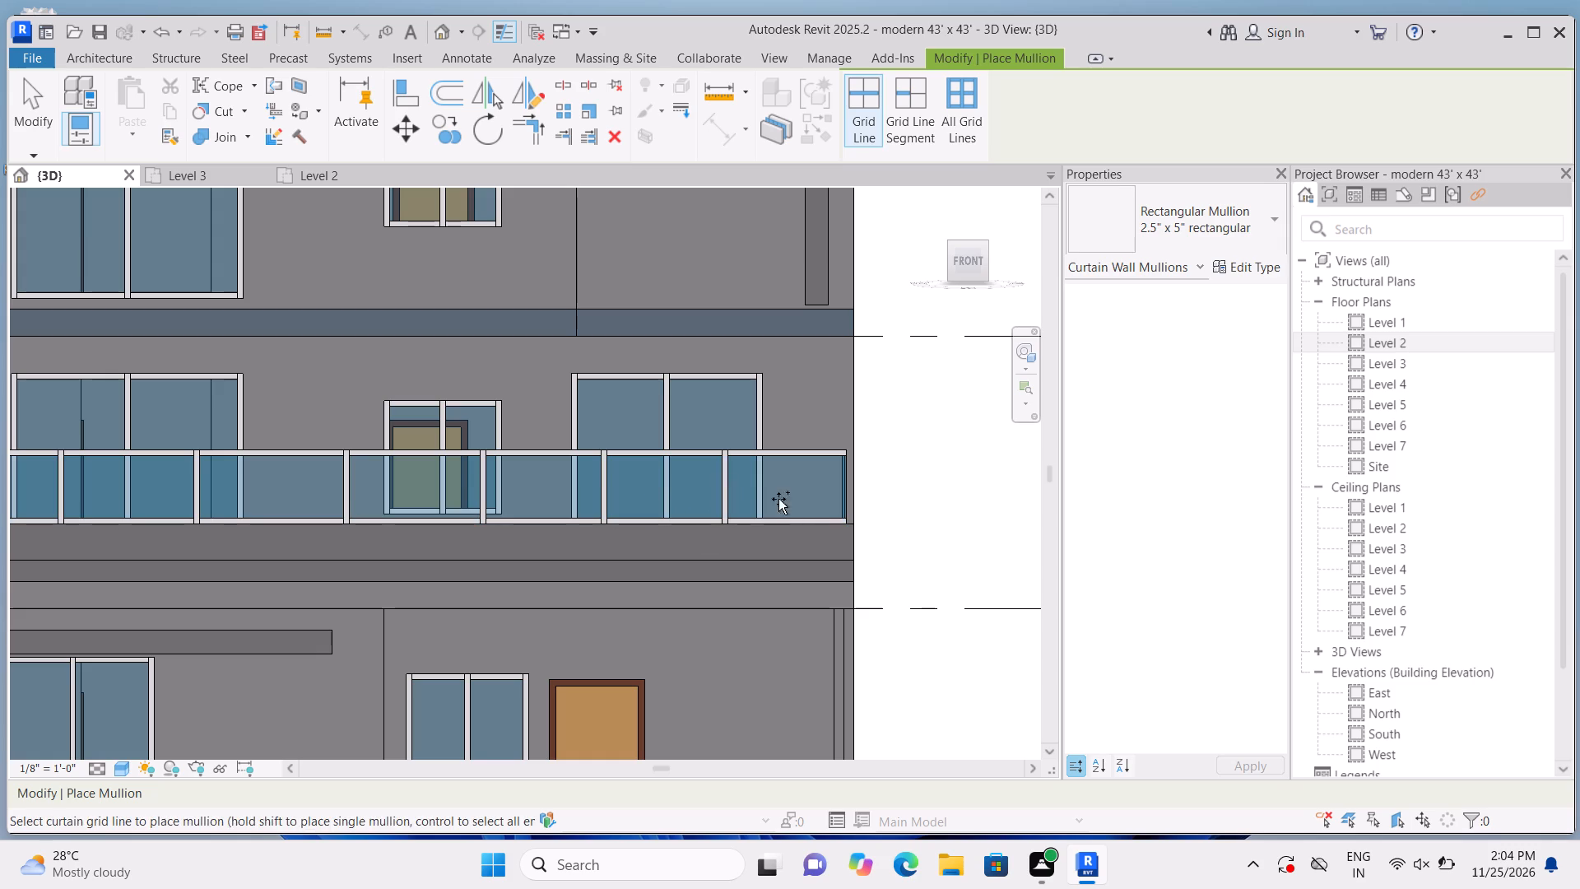
click(845, 484)
key(Escape)
Select the bottom mullion in the front railing's easternmost bay.
scroll(765, 509, up, 1)
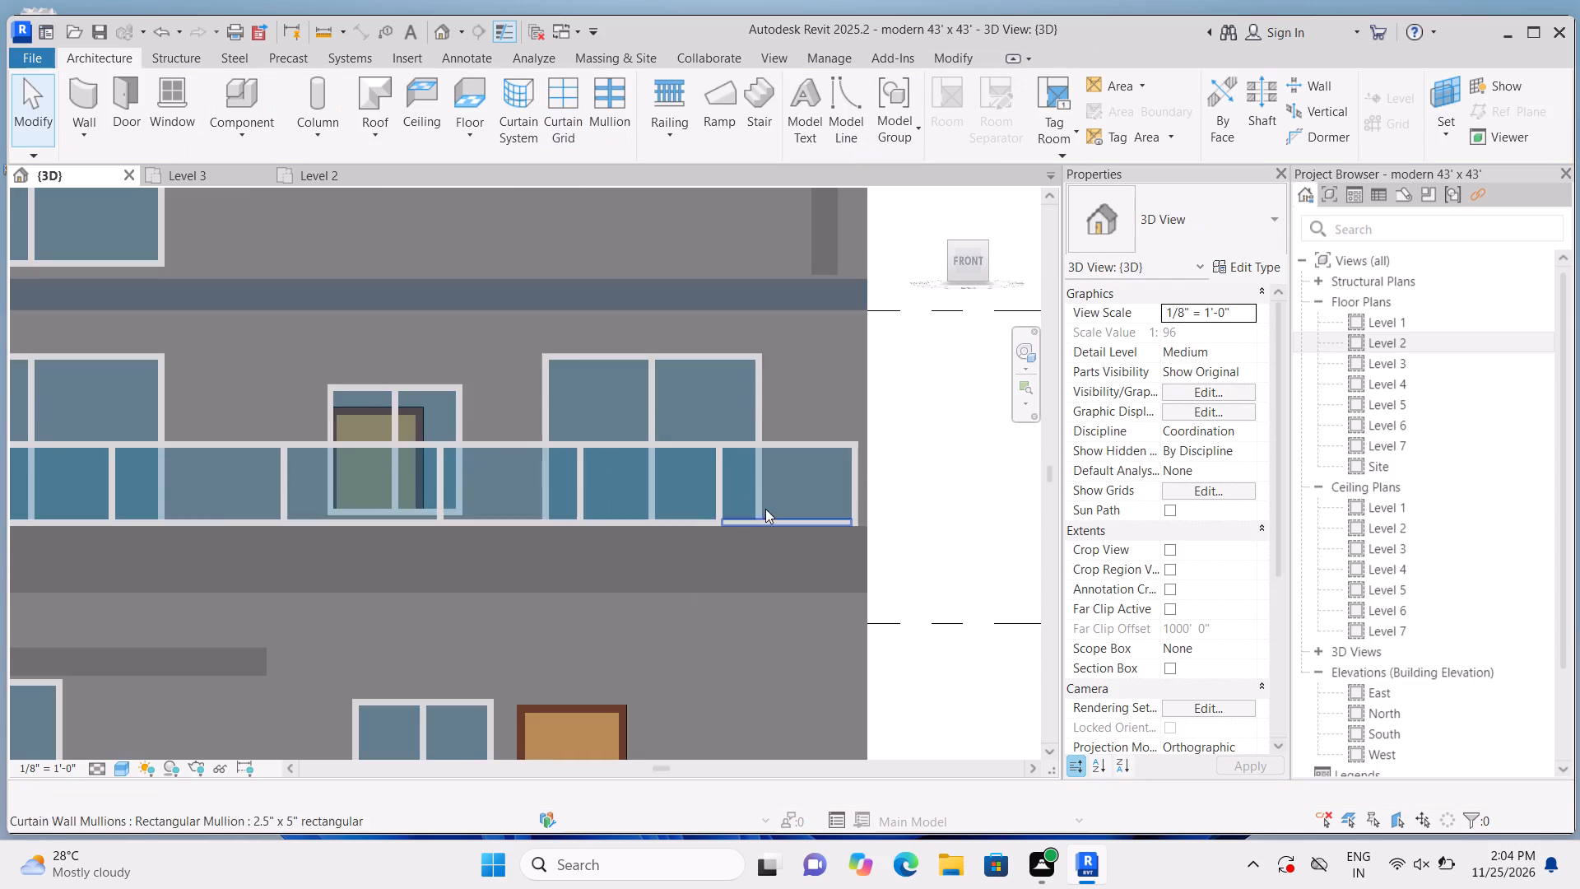
click(785, 516)
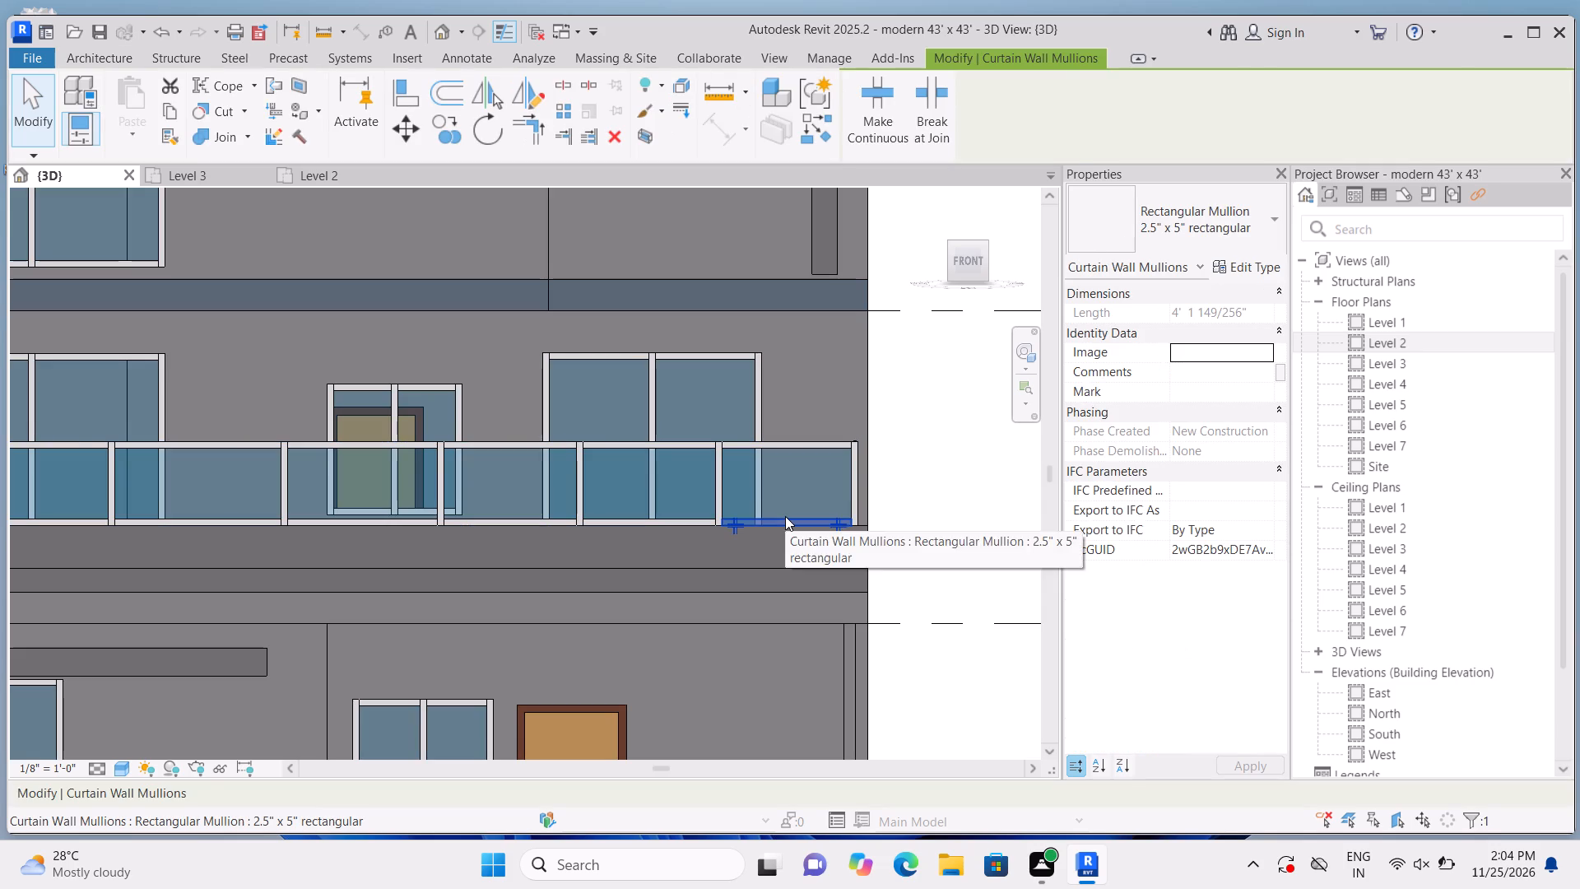
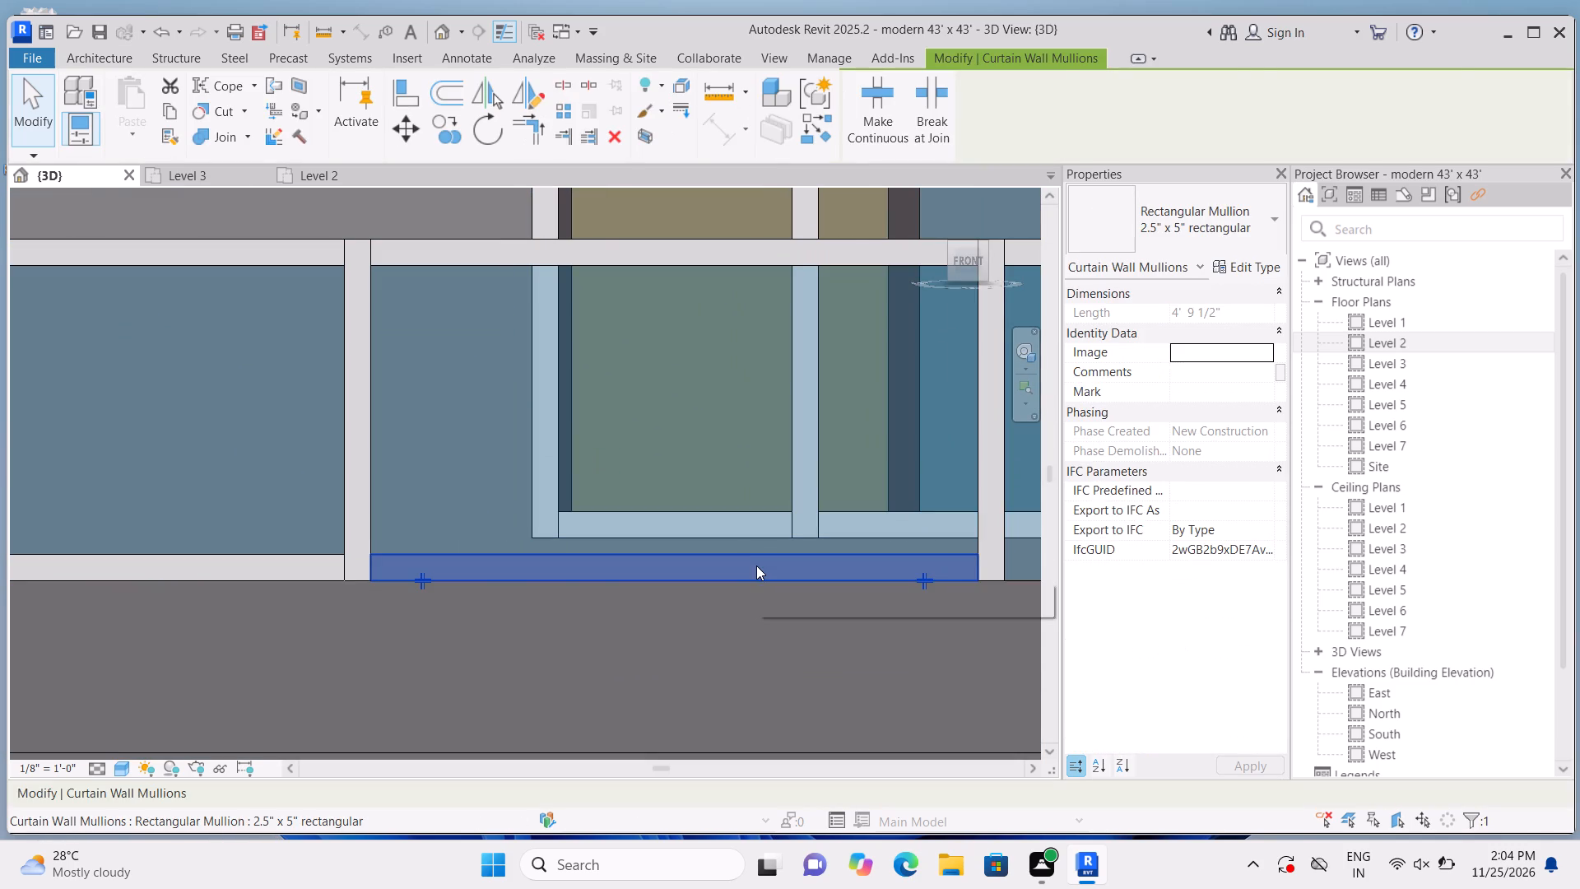
Delete the bottom mullion in the front railing's third bay from the west end.
scroll(818, 561, down, 8)
scroll(521, 574, up, 4)
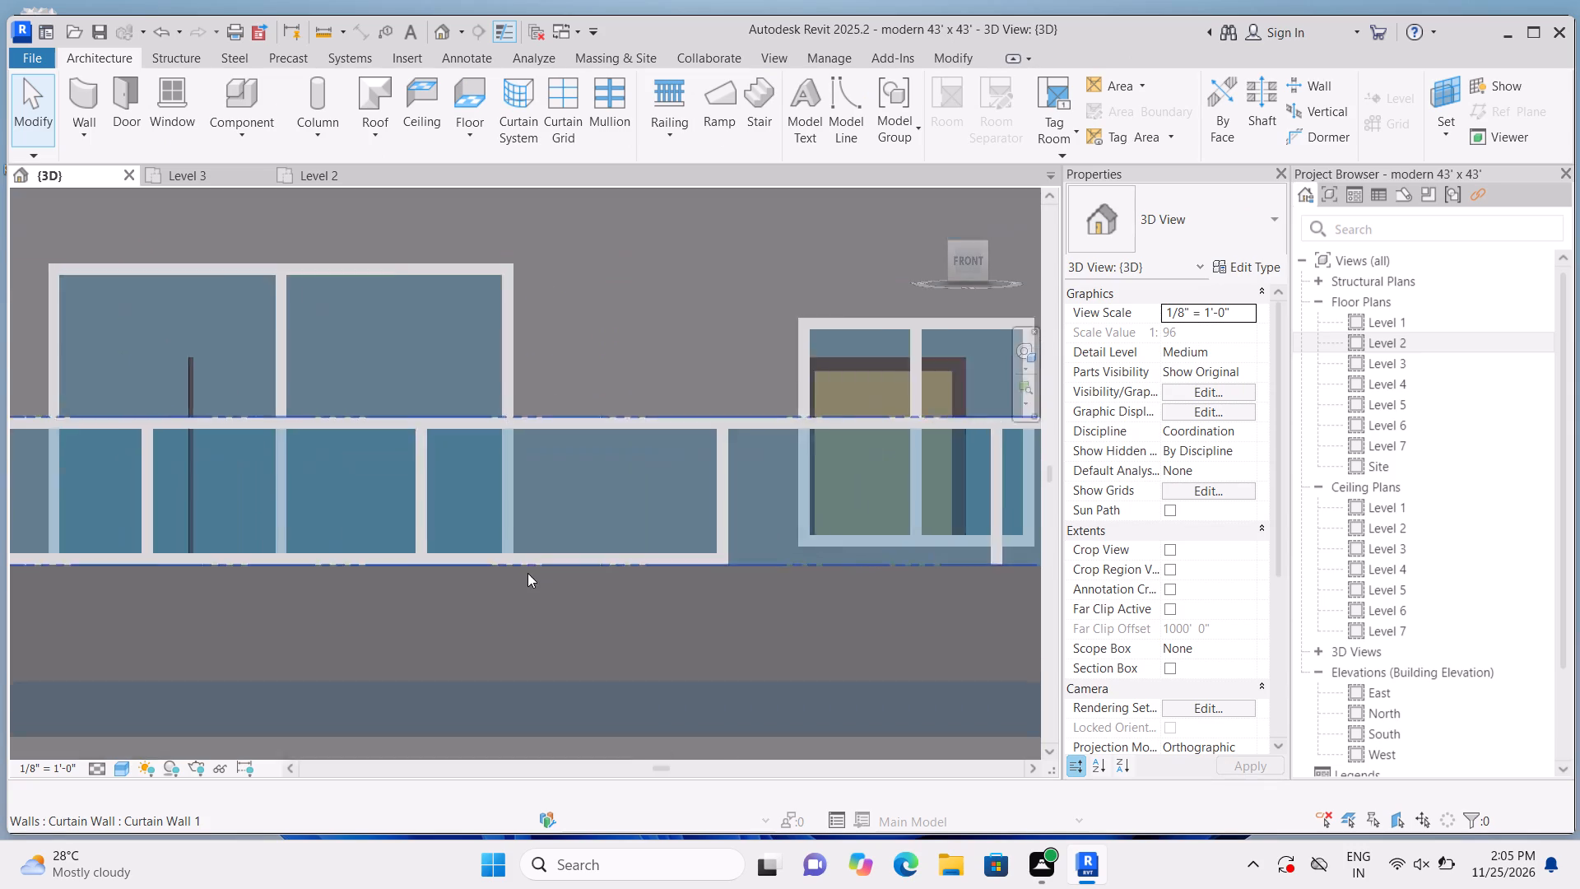
scroll(527, 573, up, 4)
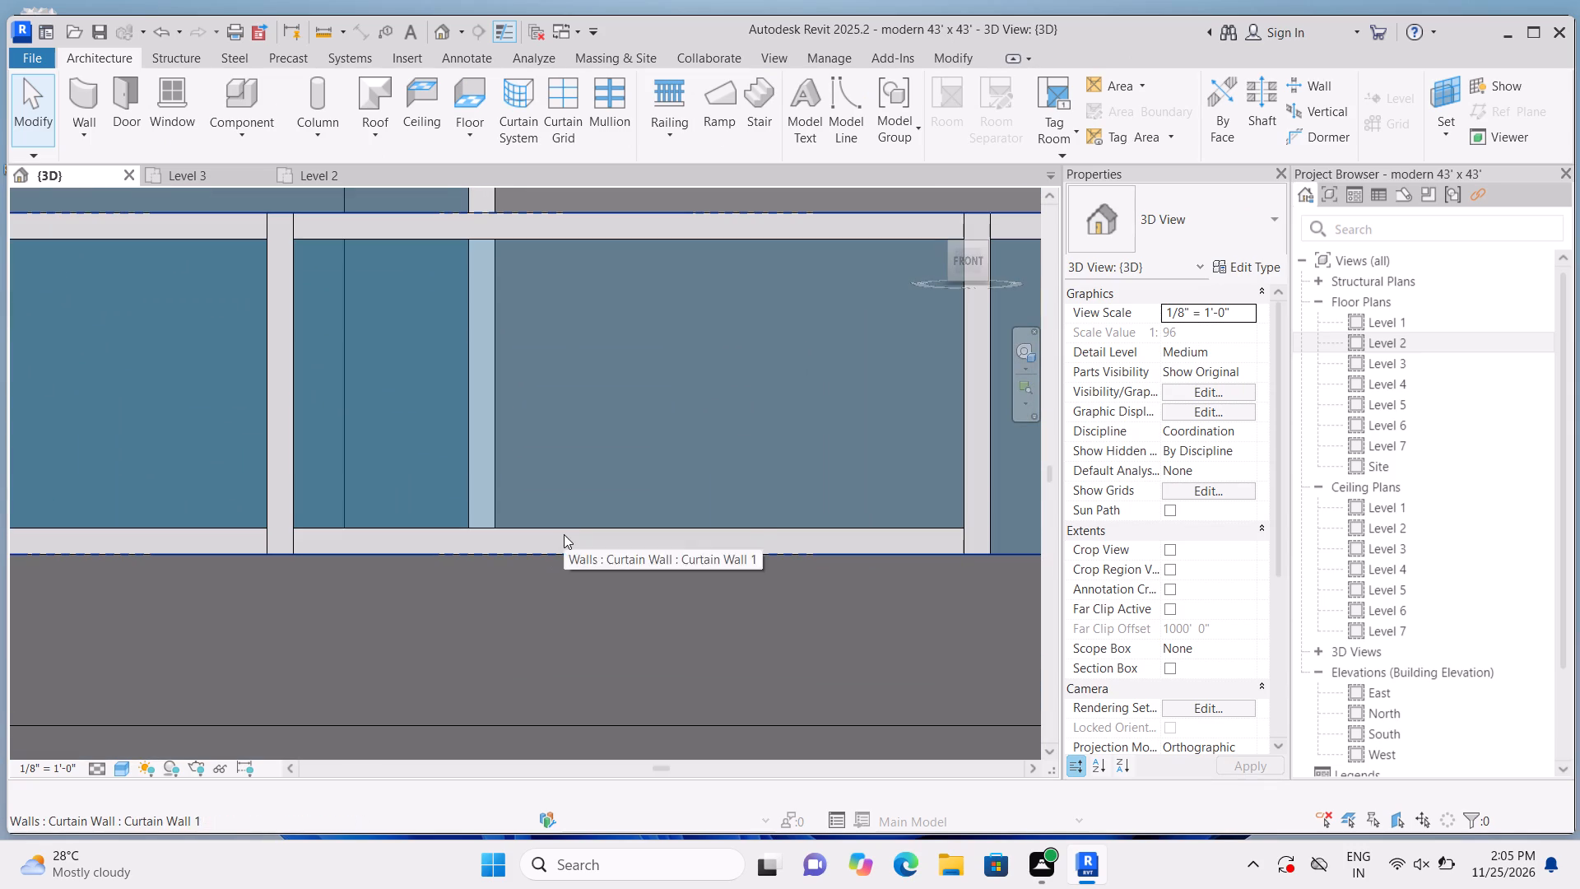
click(594, 533)
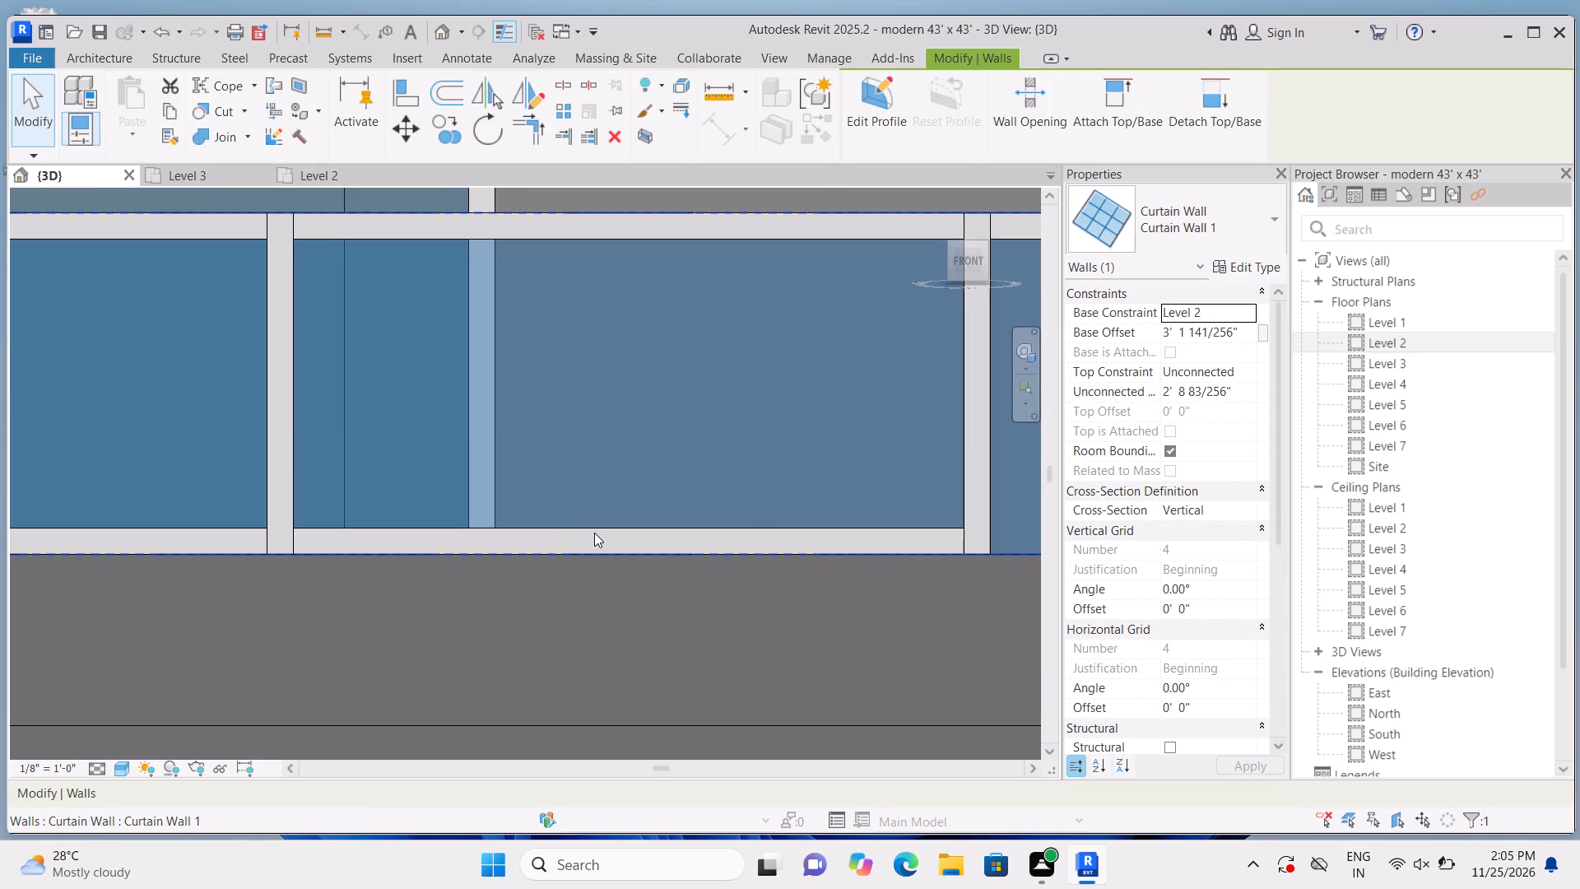
key(Escape)
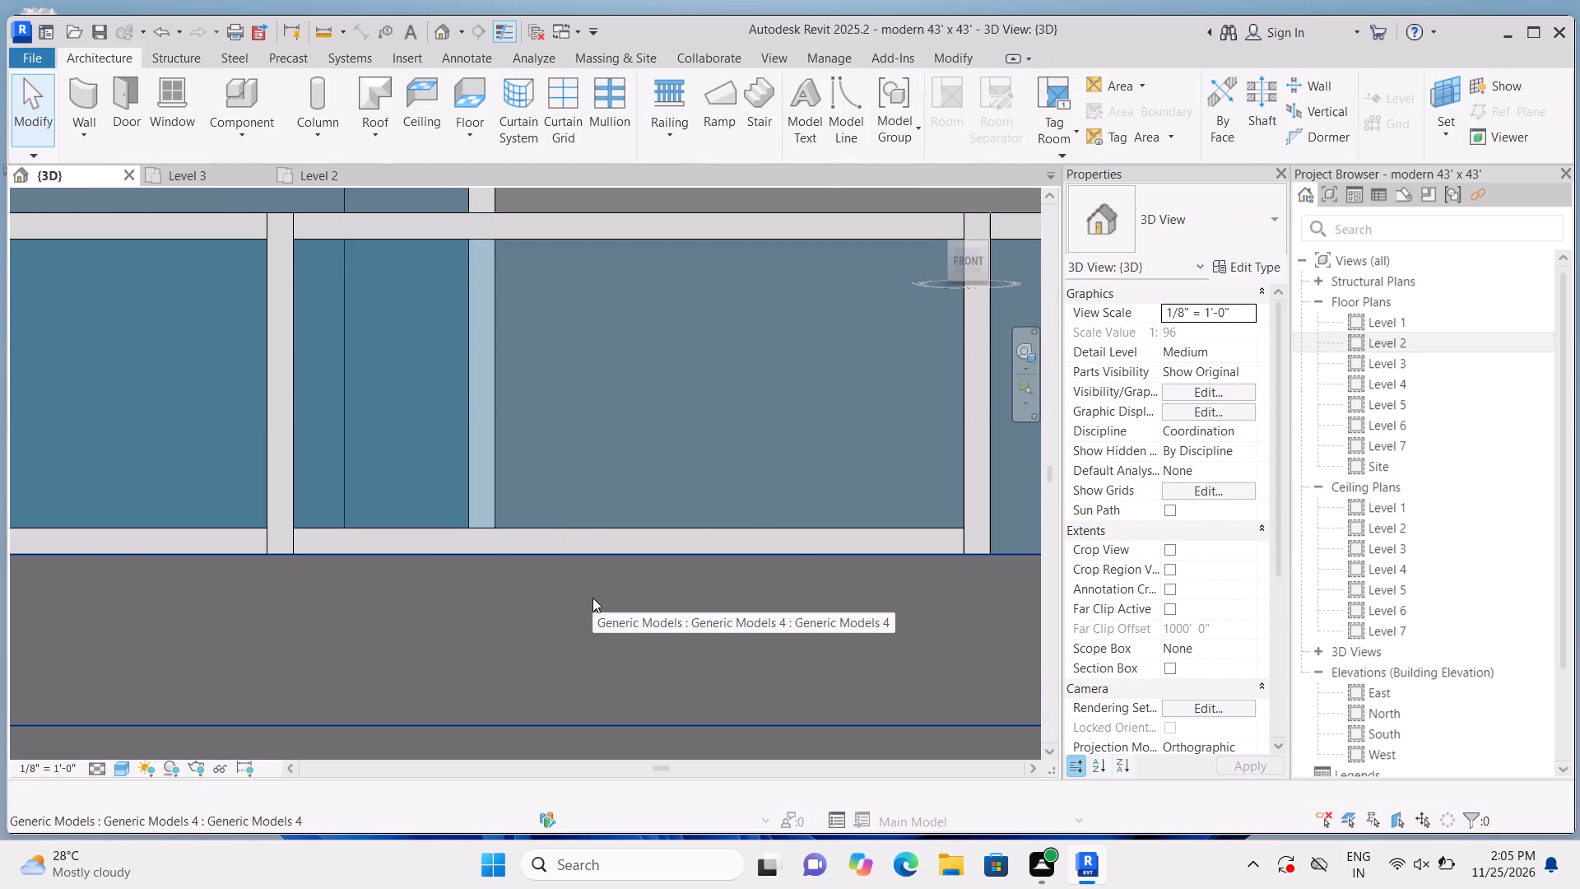
click(601, 533)
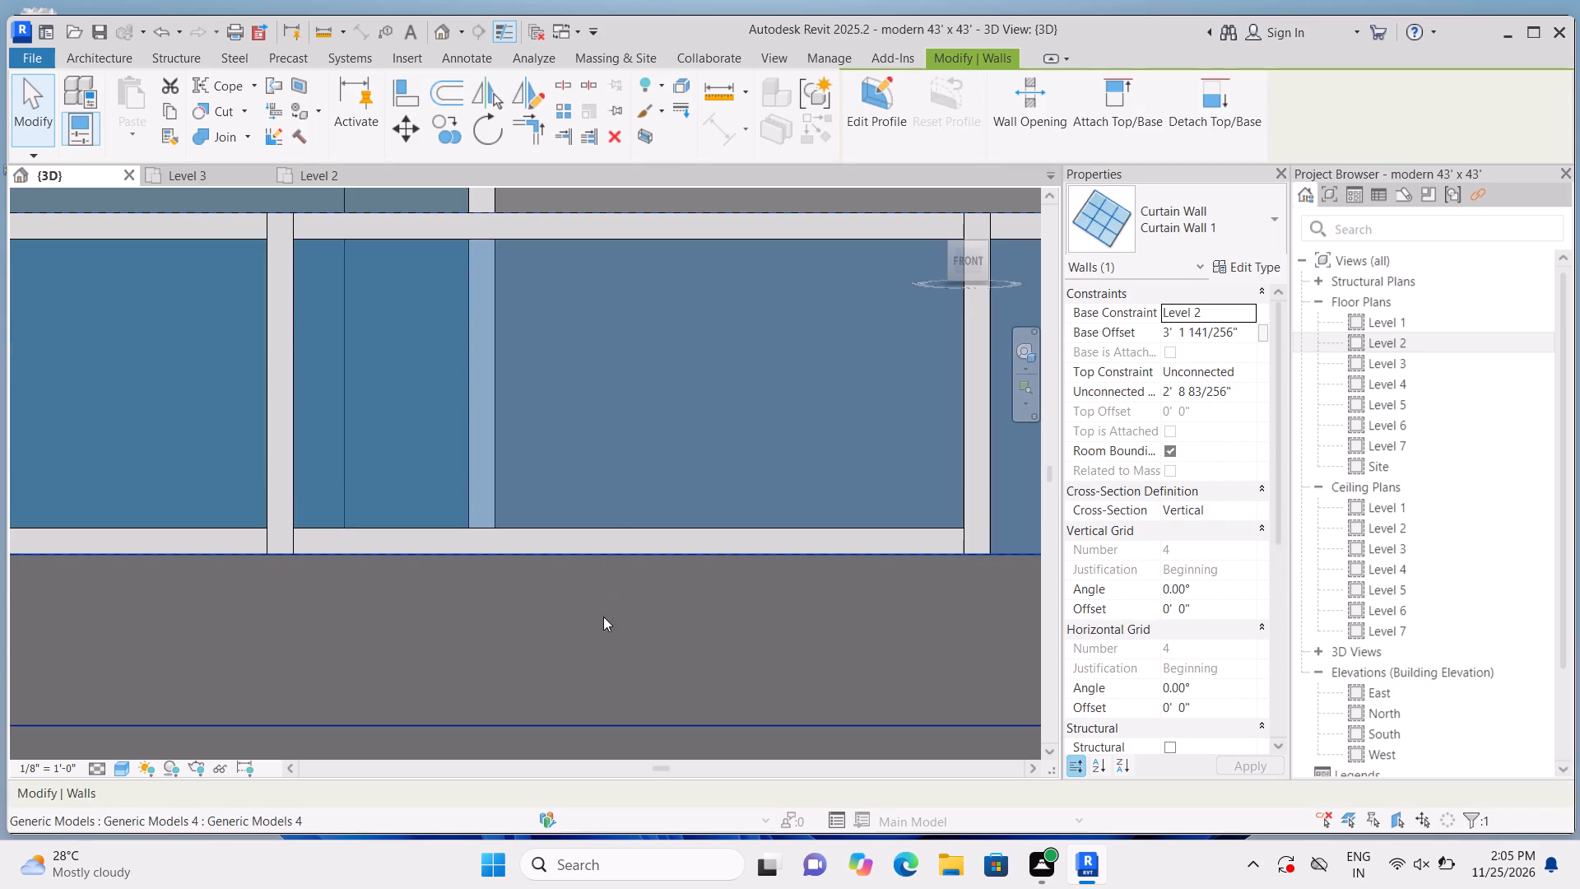
click(603, 617)
key(Escape)
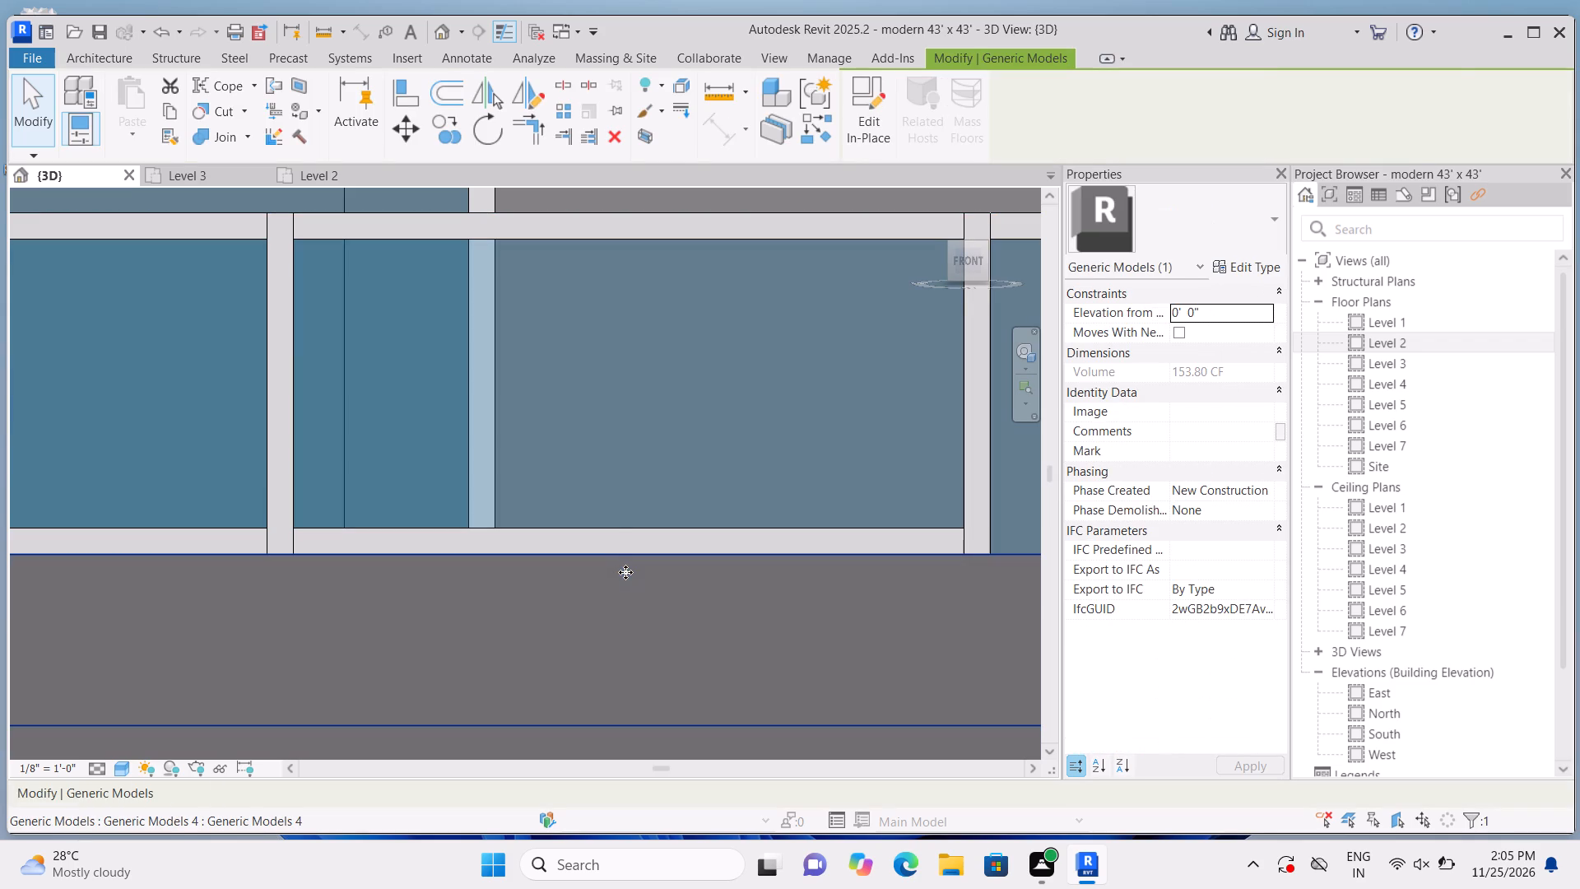
click(662, 540)
key(Delete)
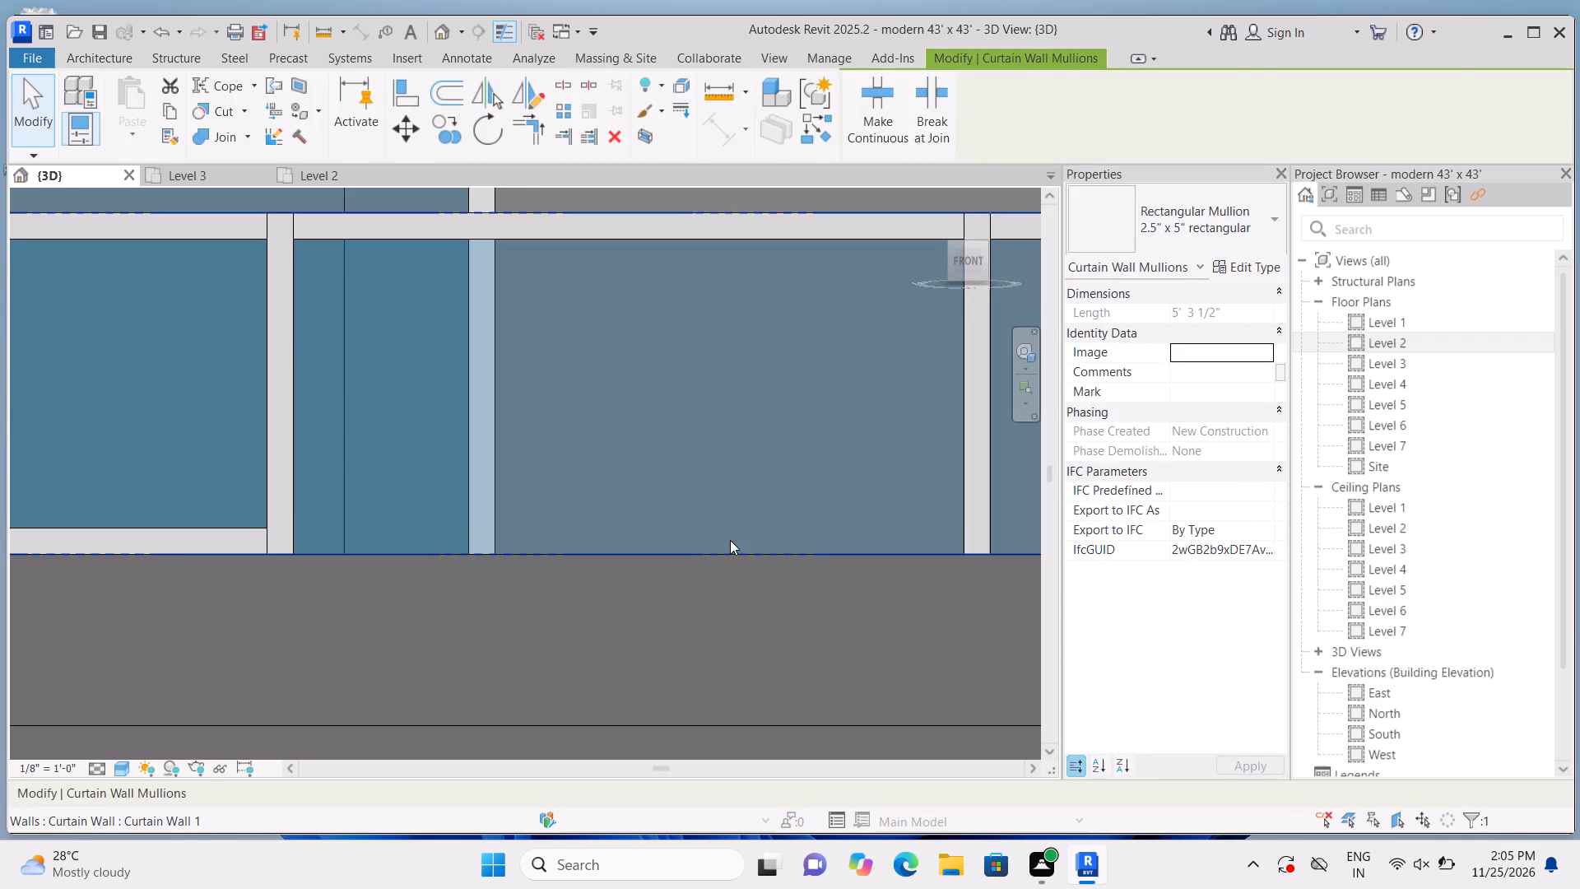
Delete the bottom mullion in the front railing's second bay from the west end.
scroll(739, 541, down, 10)
scroll(593, 548, up, 9)
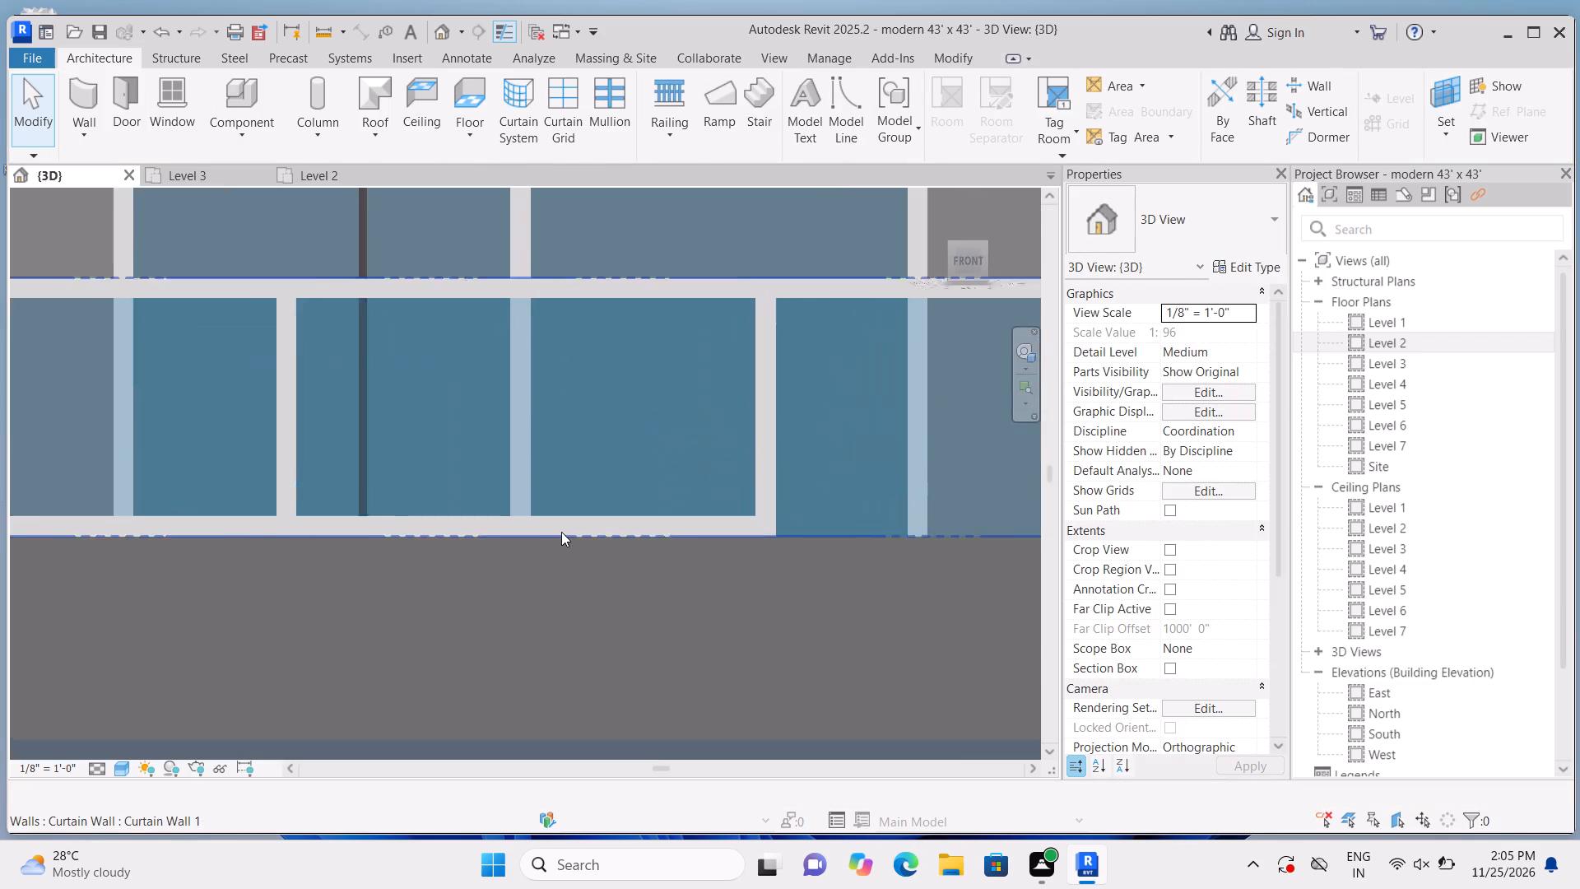
scroll(561, 532, up, 3)
click(579, 512)
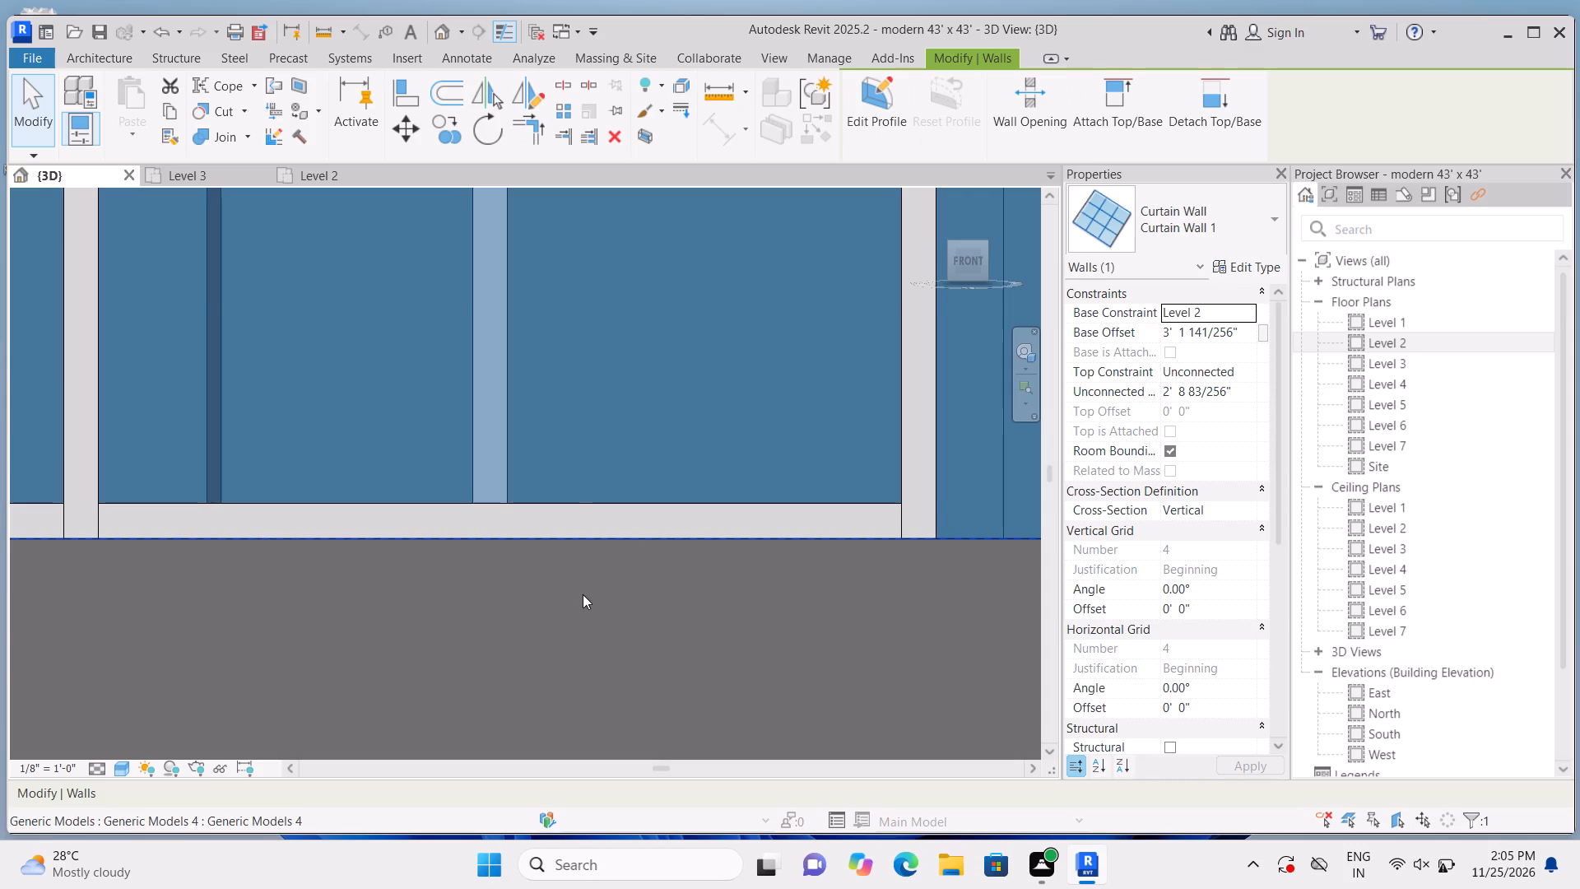
key(Escape)
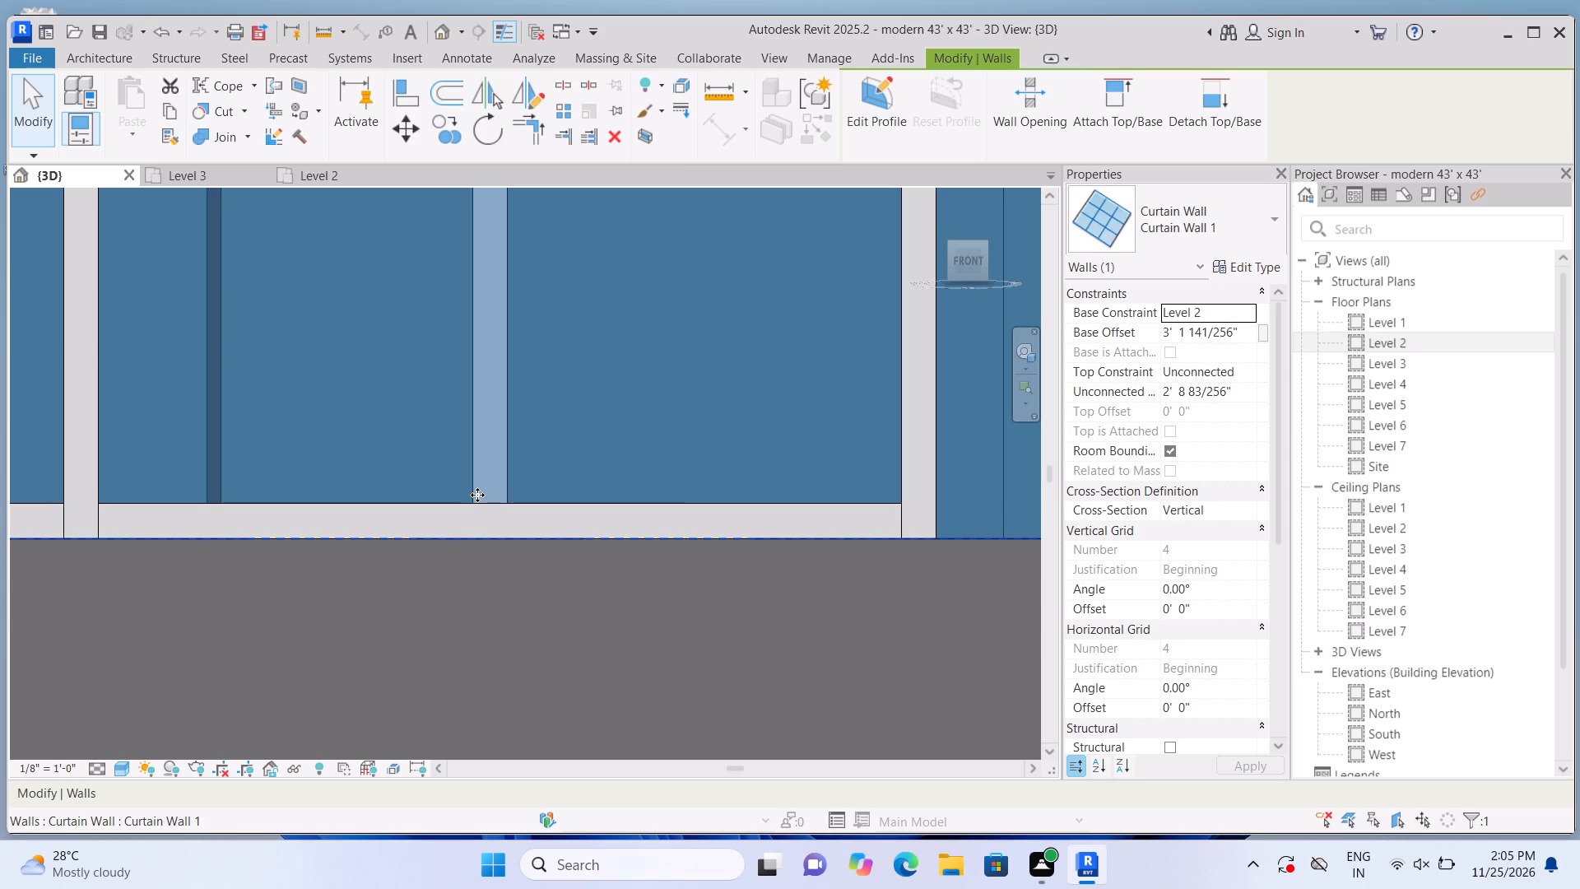
scroll(565, 526, down, 9)
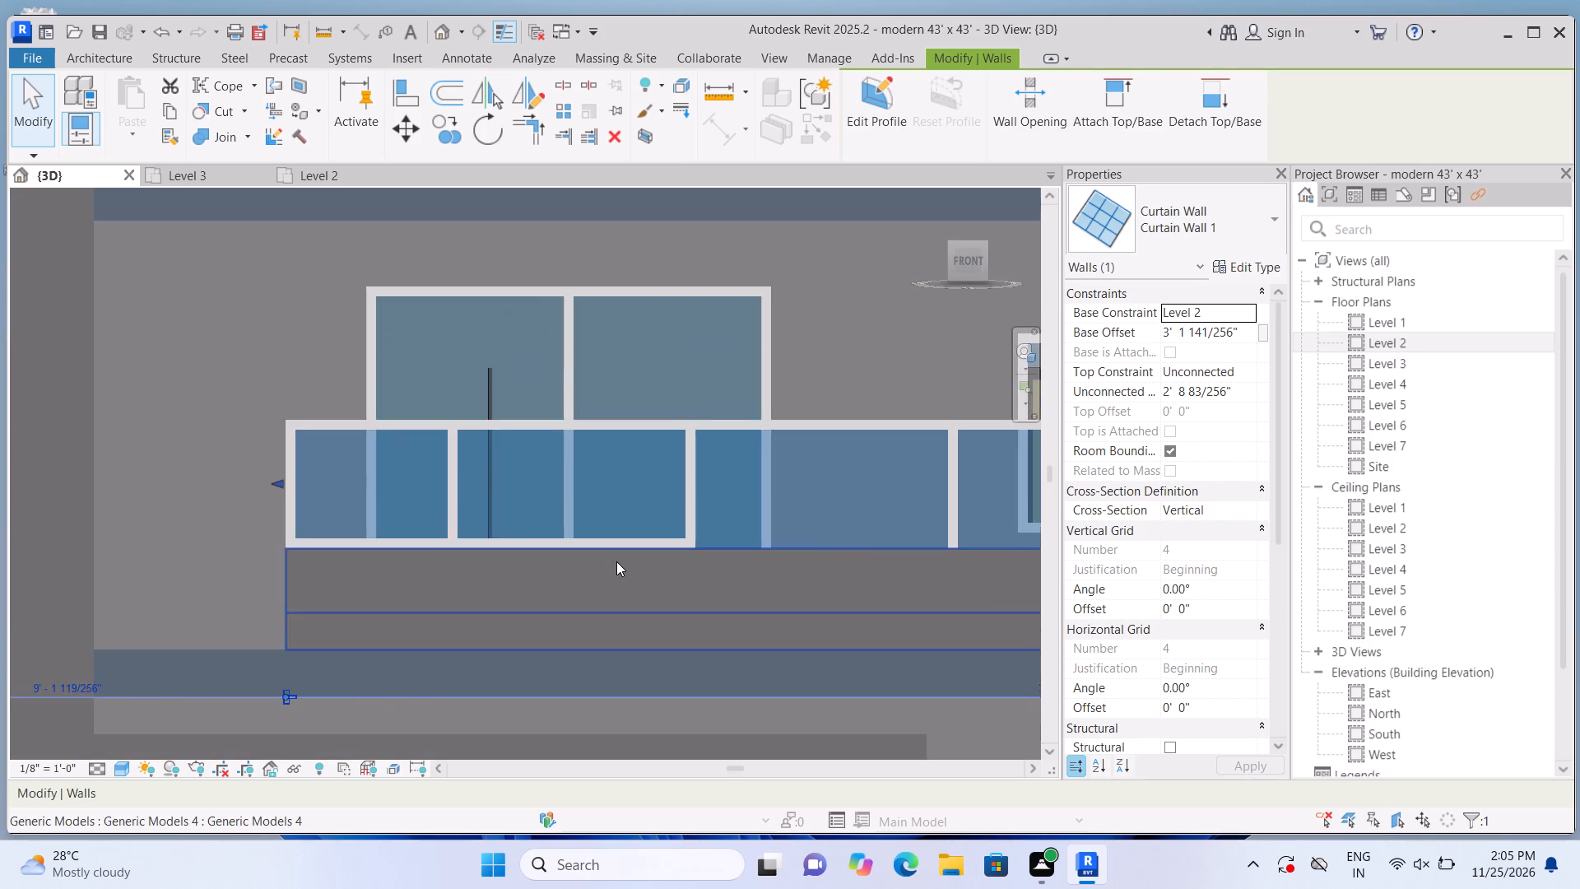
scroll(613, 552, up, 7)
click(611, 531)
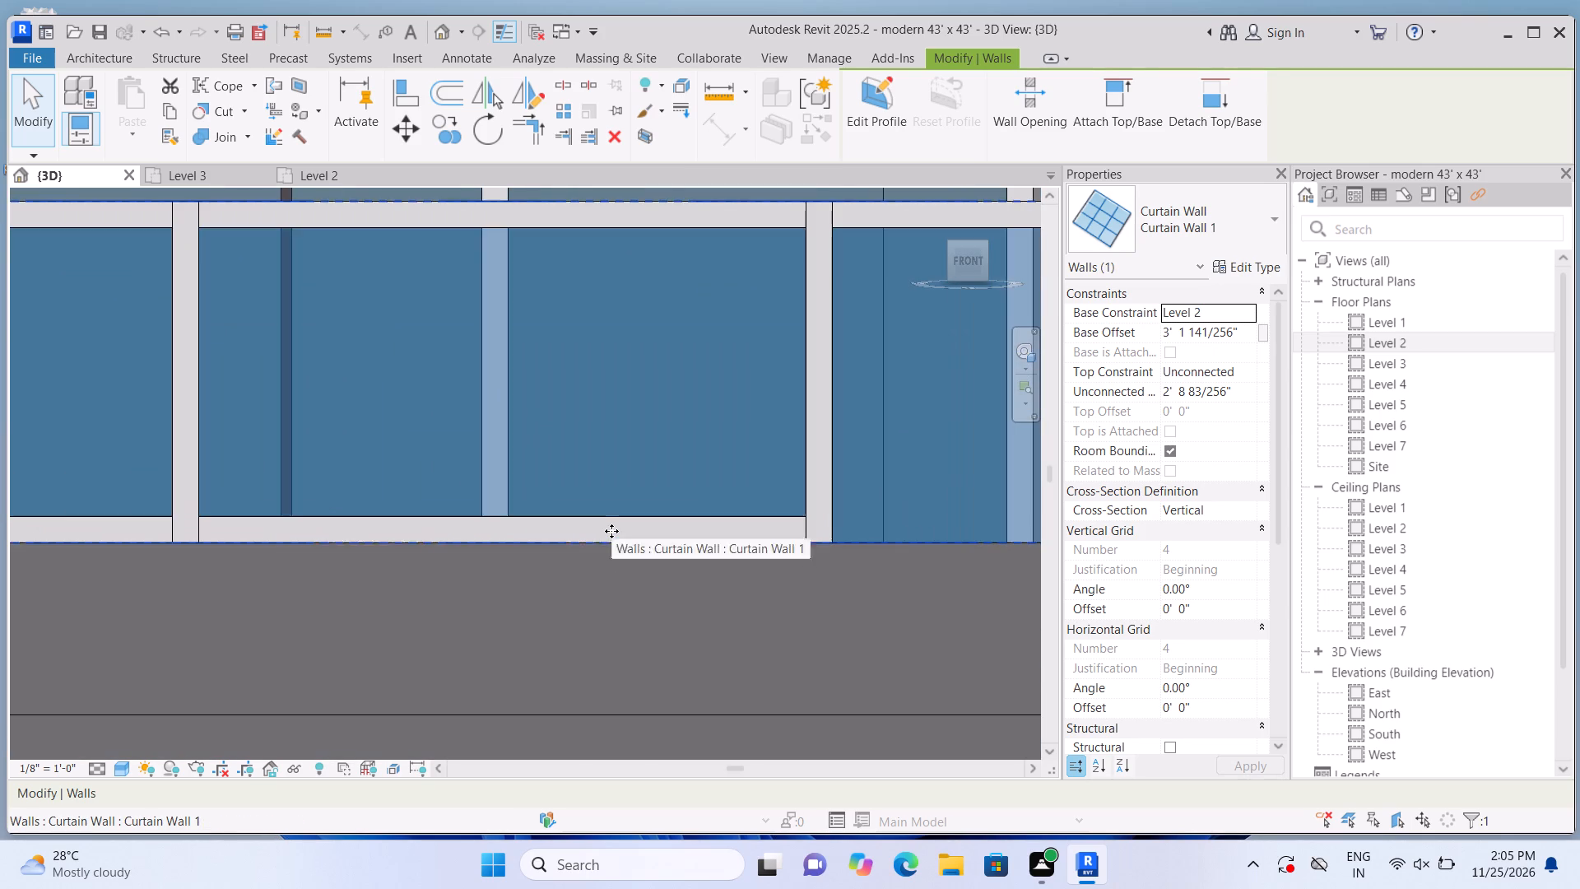
scroll(645, 530, down, 7)
scroll(450, 555, down, 4)
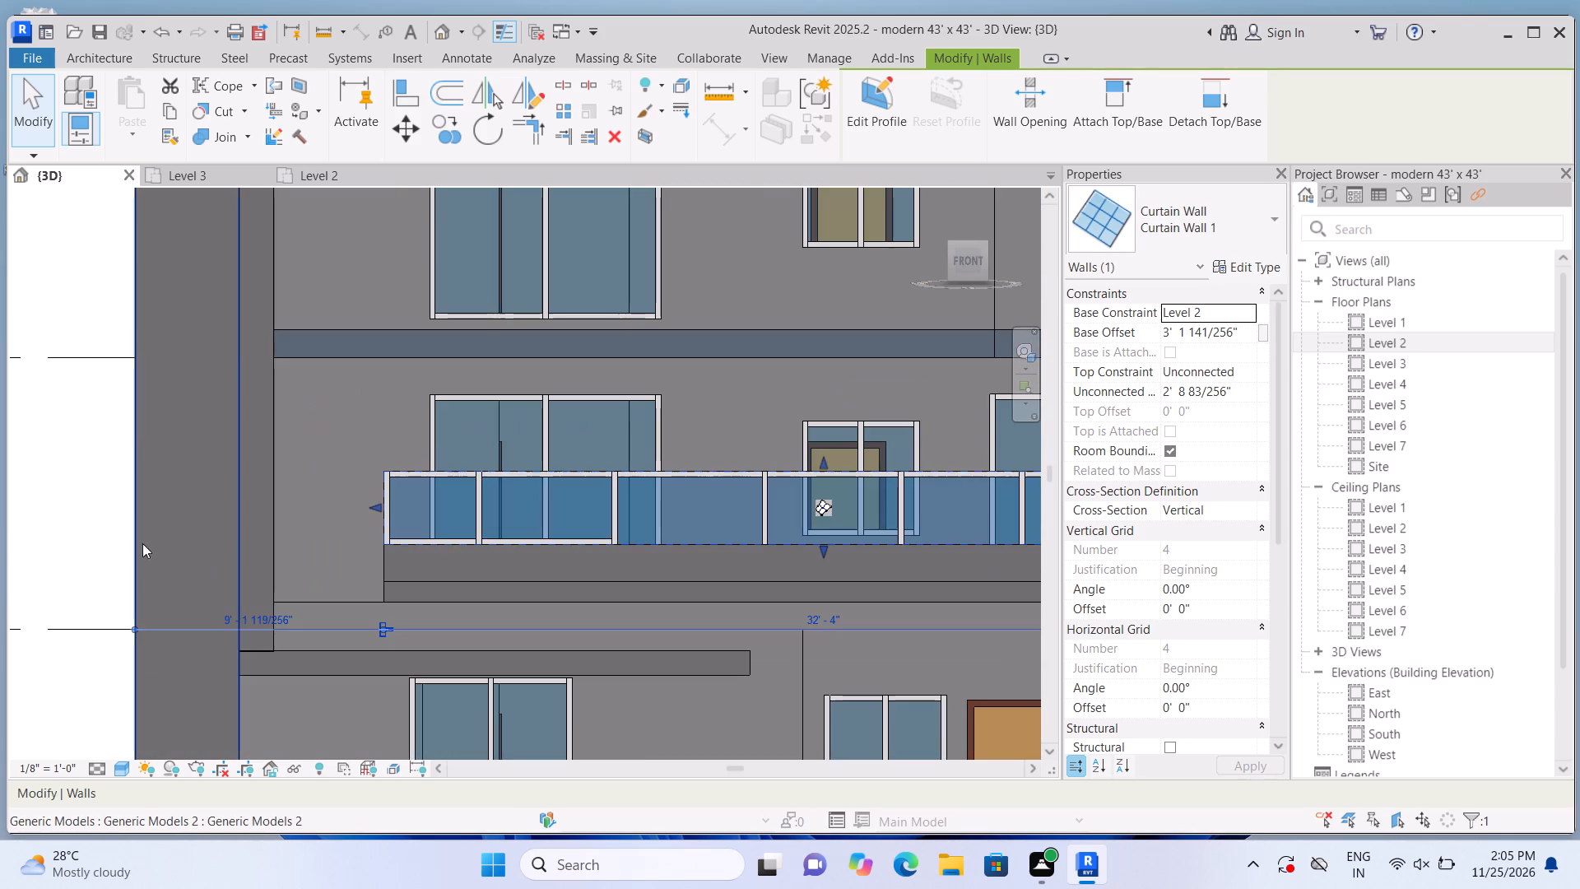
click(91, 538)
scroll(639, 655, up, 1)
scroll(523, 591, up, 6)
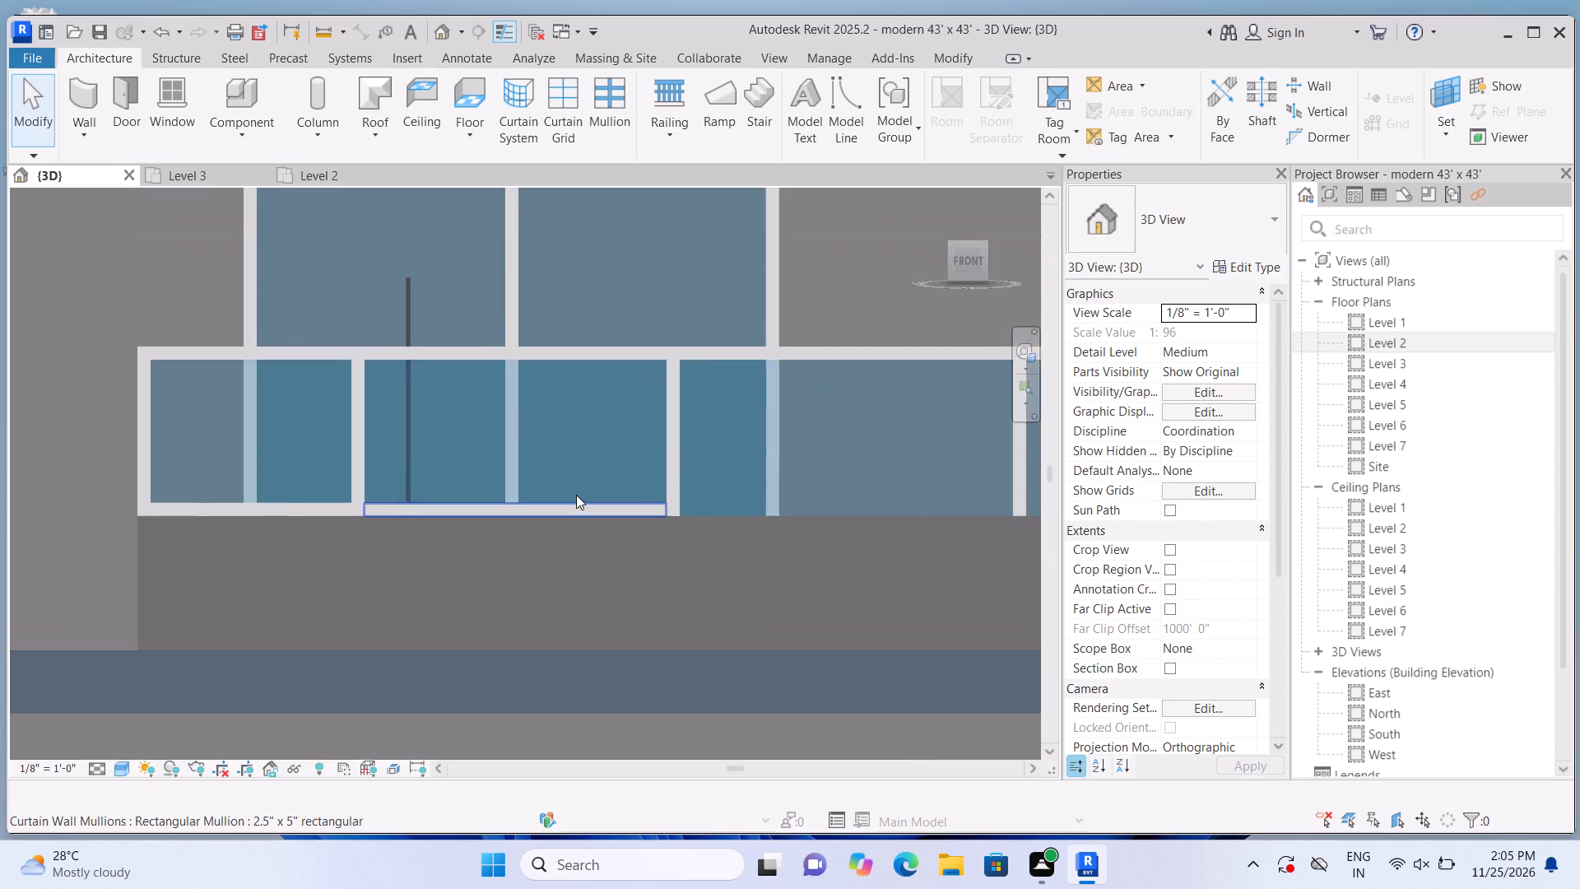
scroll(576, 495, up, 3)
click(573, 502)
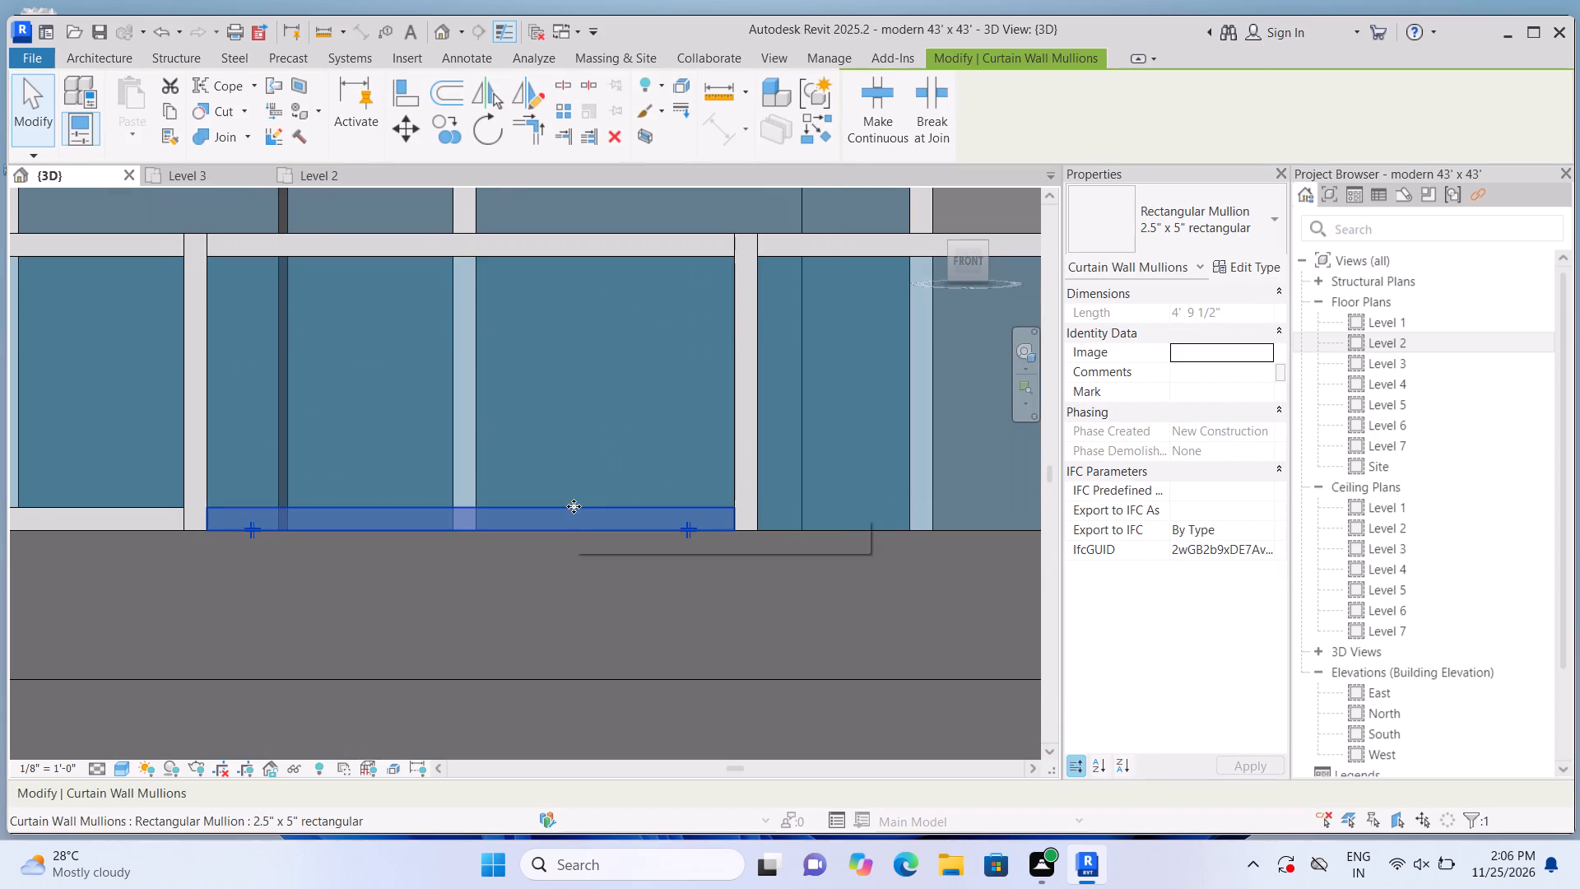
key(Delete)
Move the balcony parapet below the front railing down and to the west, to an elevation of about -1' 1 1/64".
scroll(686, 512, down, 7)
drag(537, 536, 572, 527)
scroll(453, 510, up, 5)
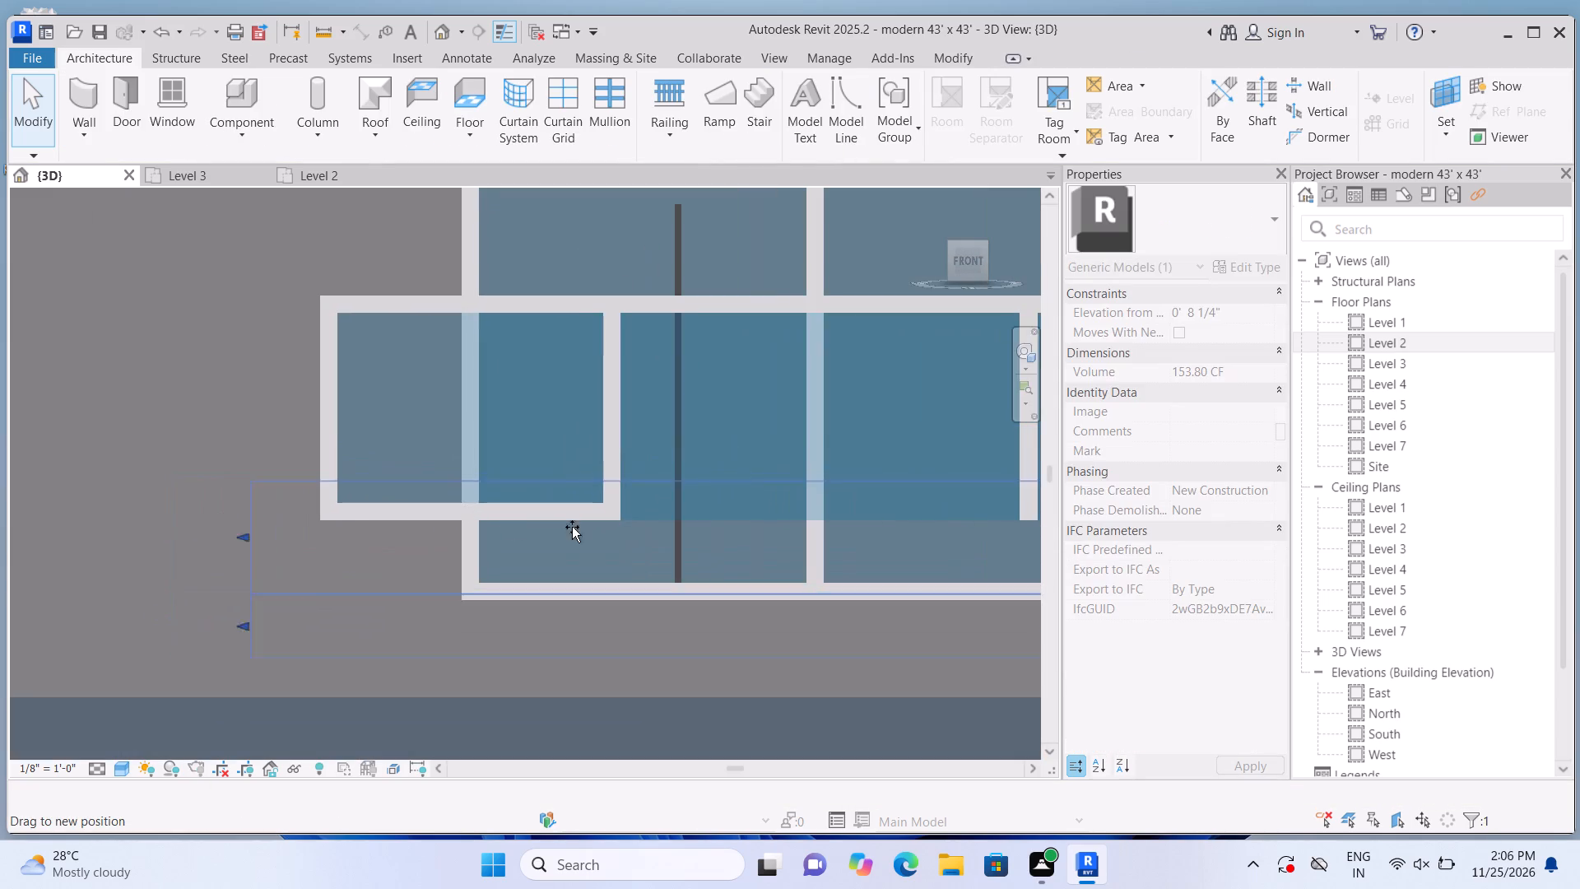
drag(572, 527, 469, 601)
scroll(592, 534, down, 2)
scroll(716, 536, down, 3)
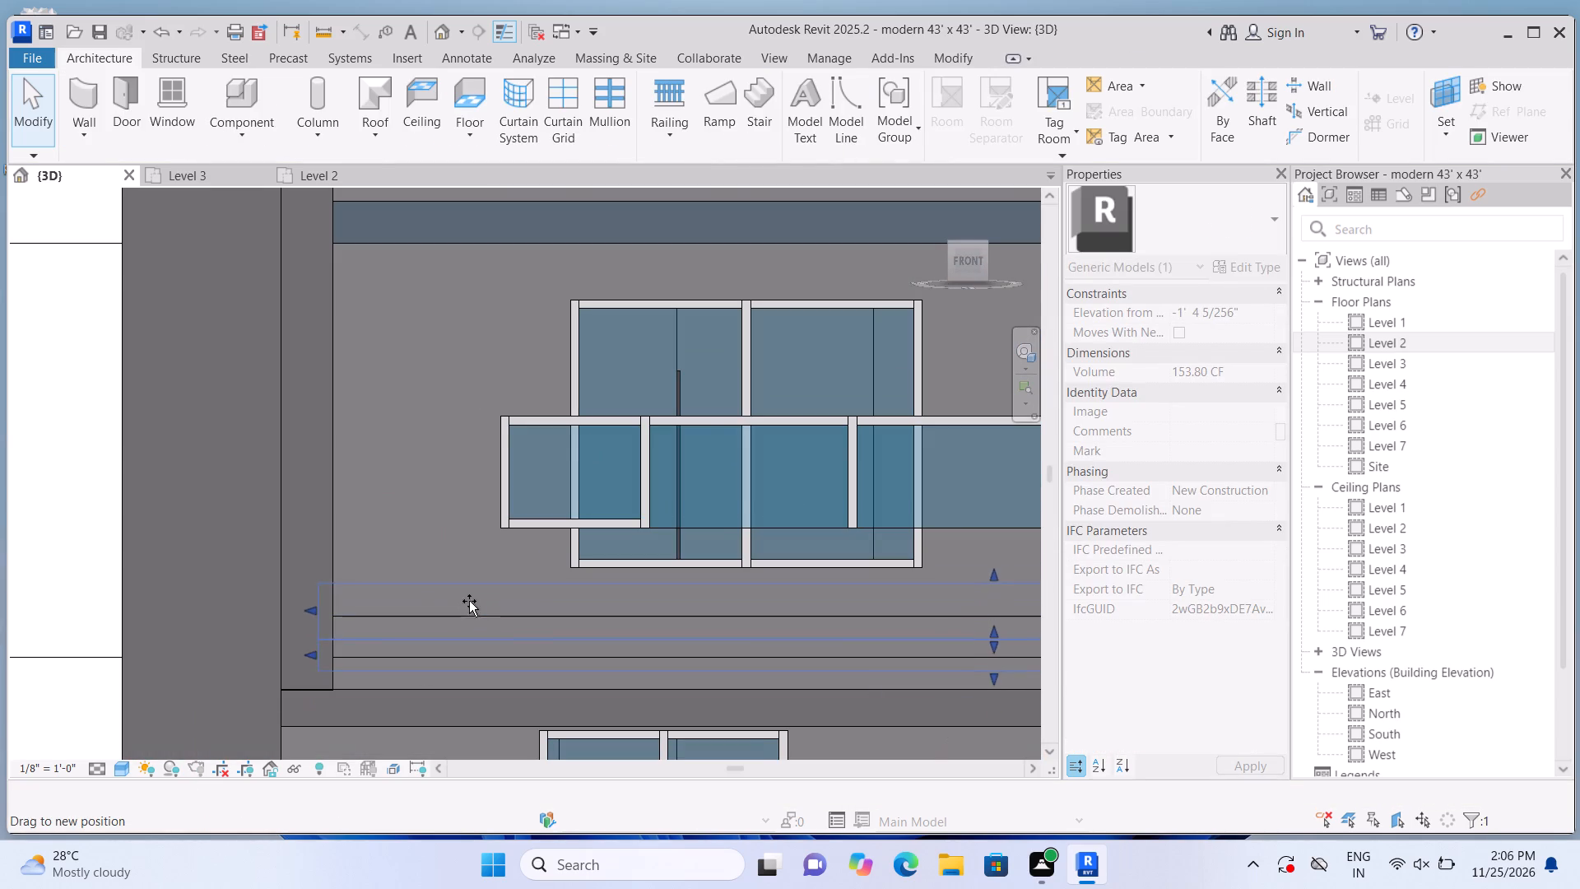
drag(469, 601, 478, 595)
scroll(472, 599, down, 7)
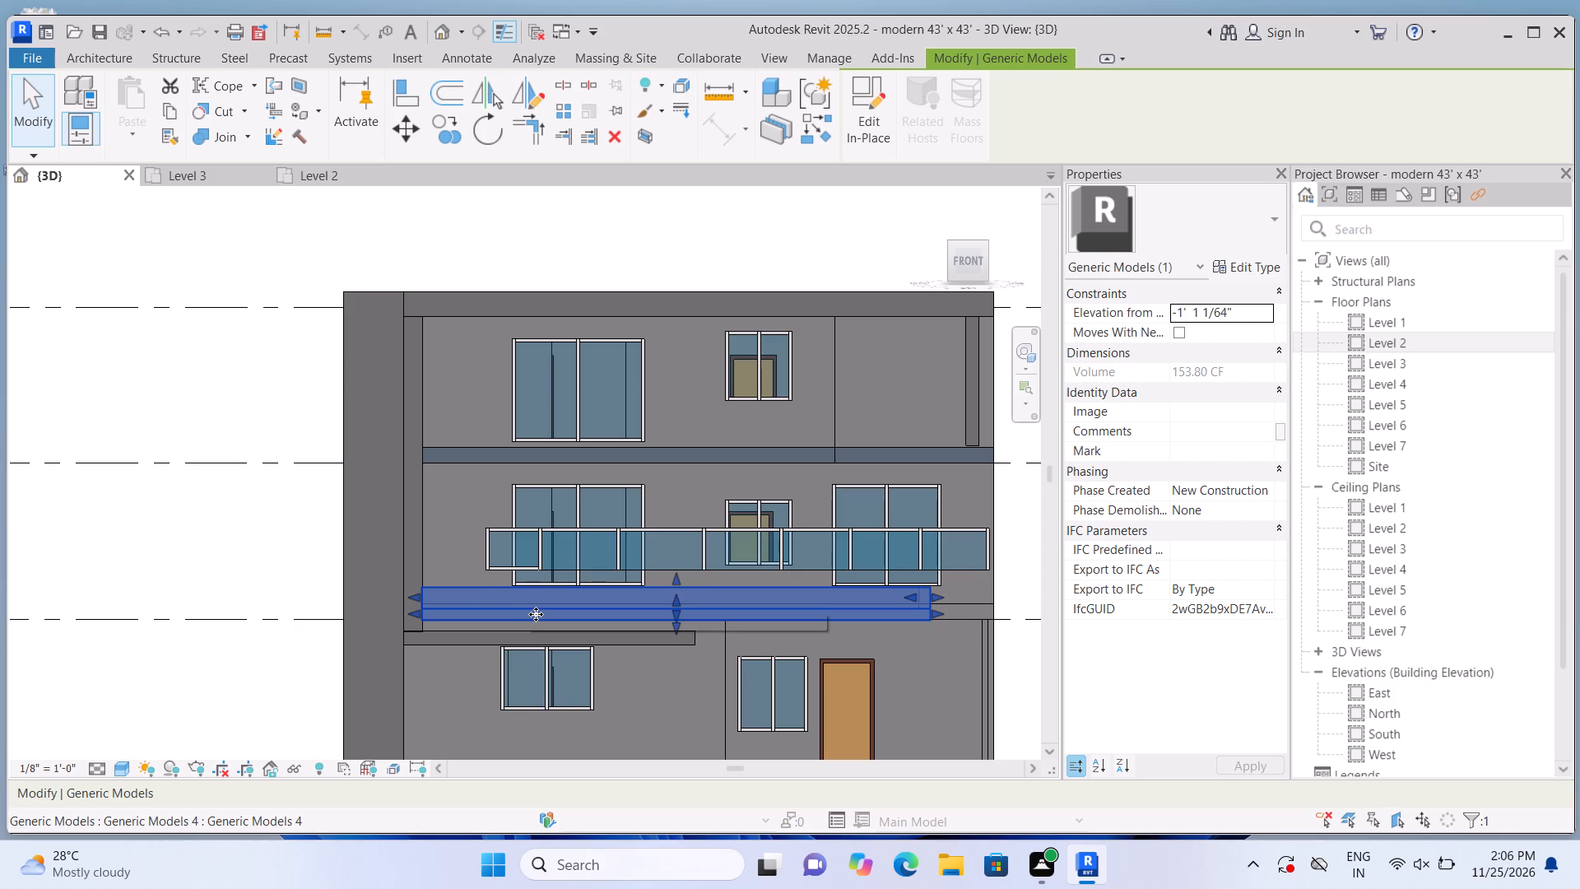
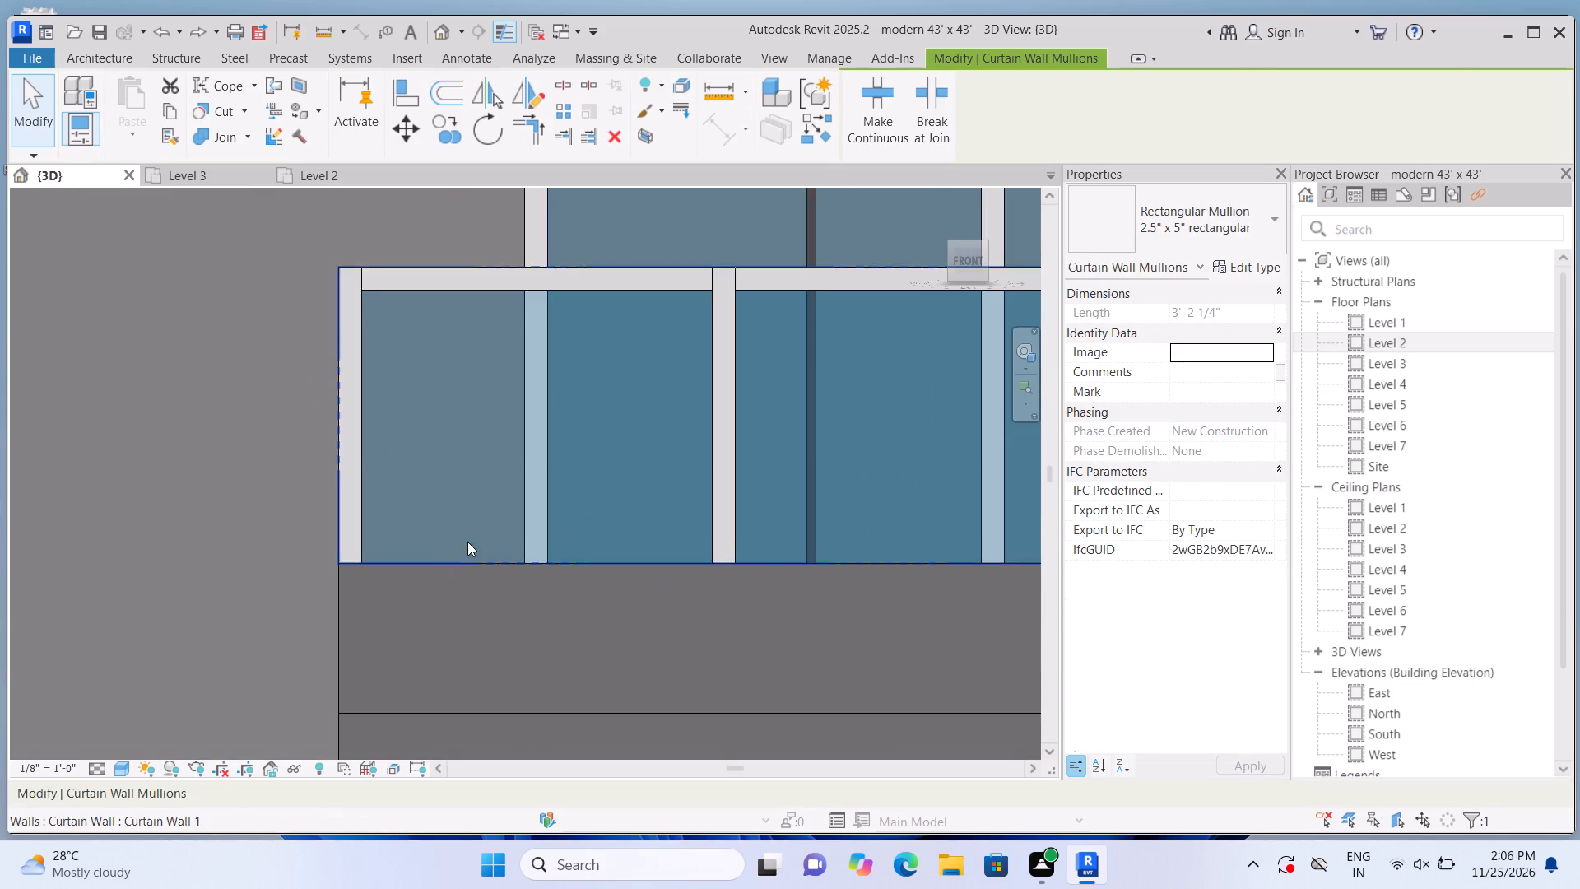
Place 2.5" x 5" rectangular mullions along the top and both vertical ends of the balcony's east curtain-wall railing.
scroll(411, 466, down, 9)
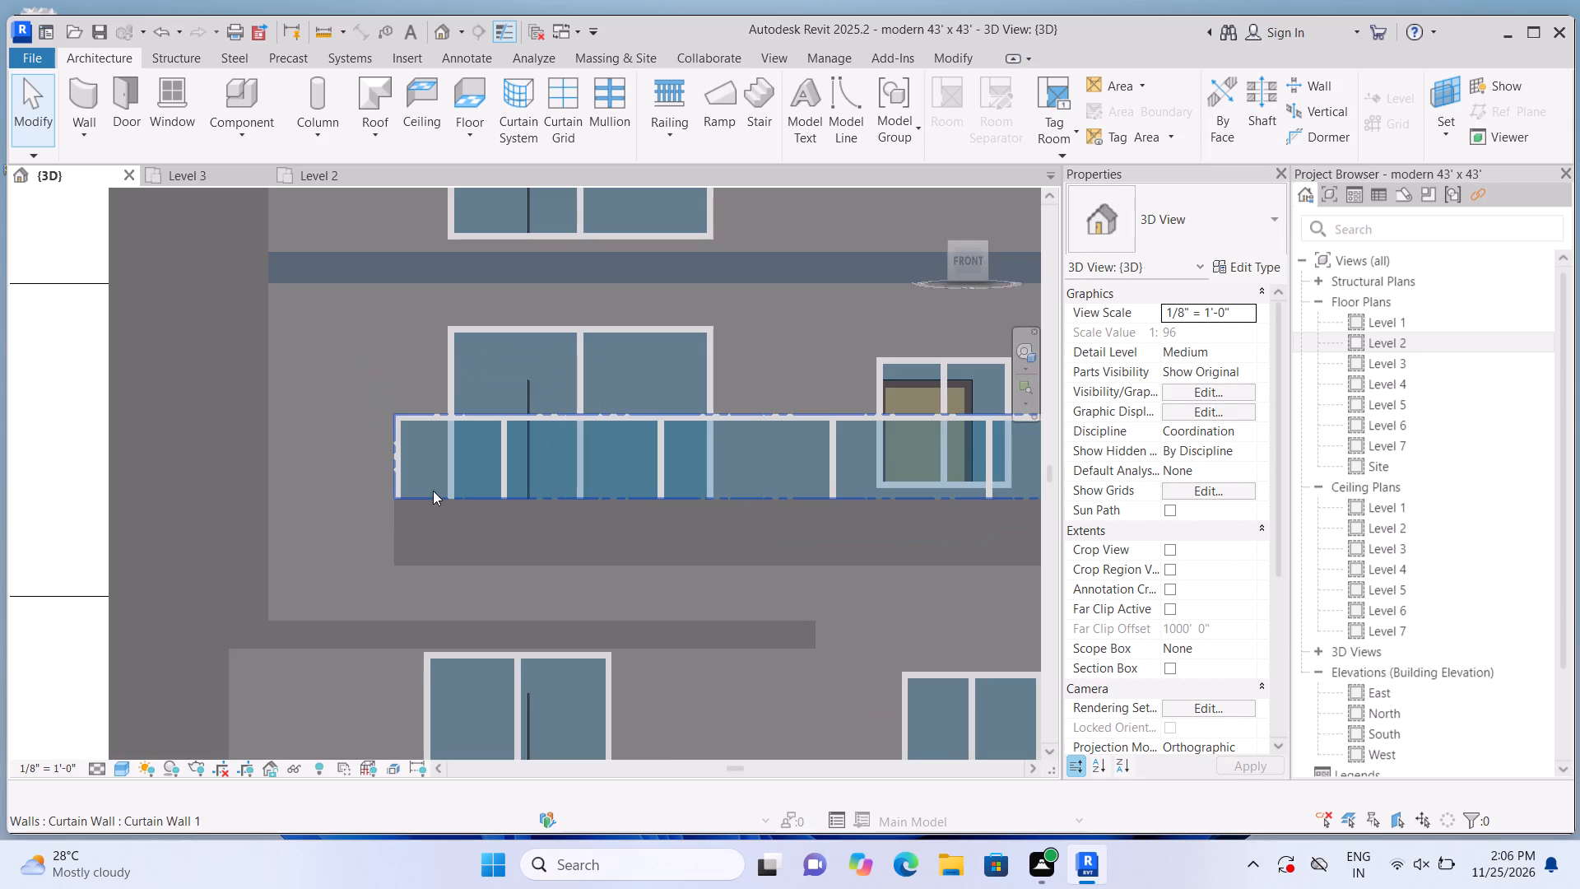
scroll(461, 584, down, 7)
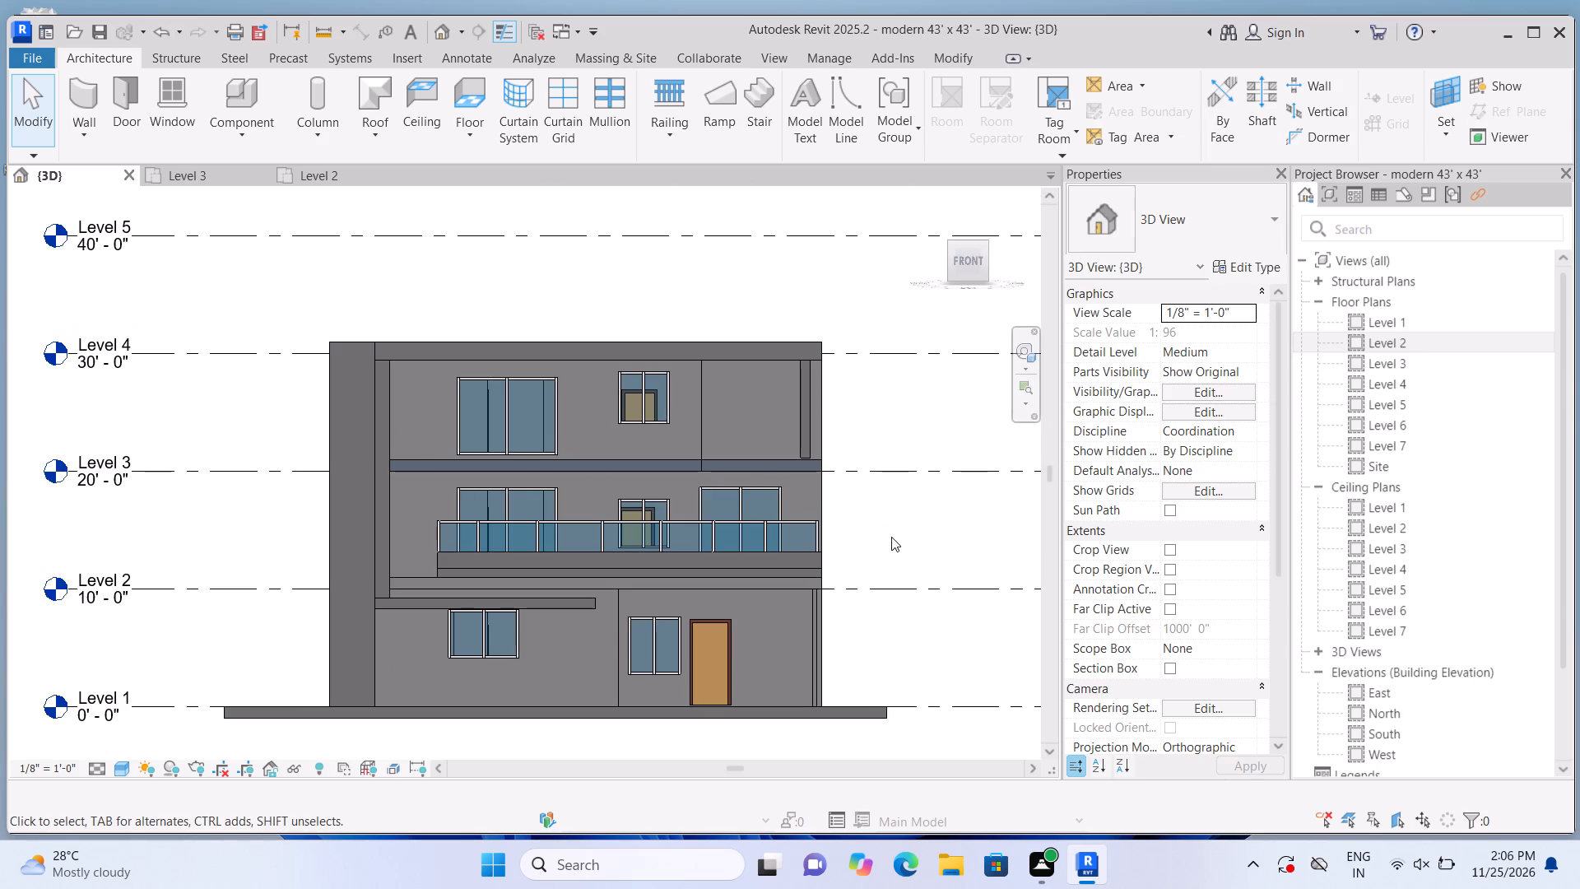
shift+middle_drag(876, 533, 741, 600)
shift+middle_click(741, 600)
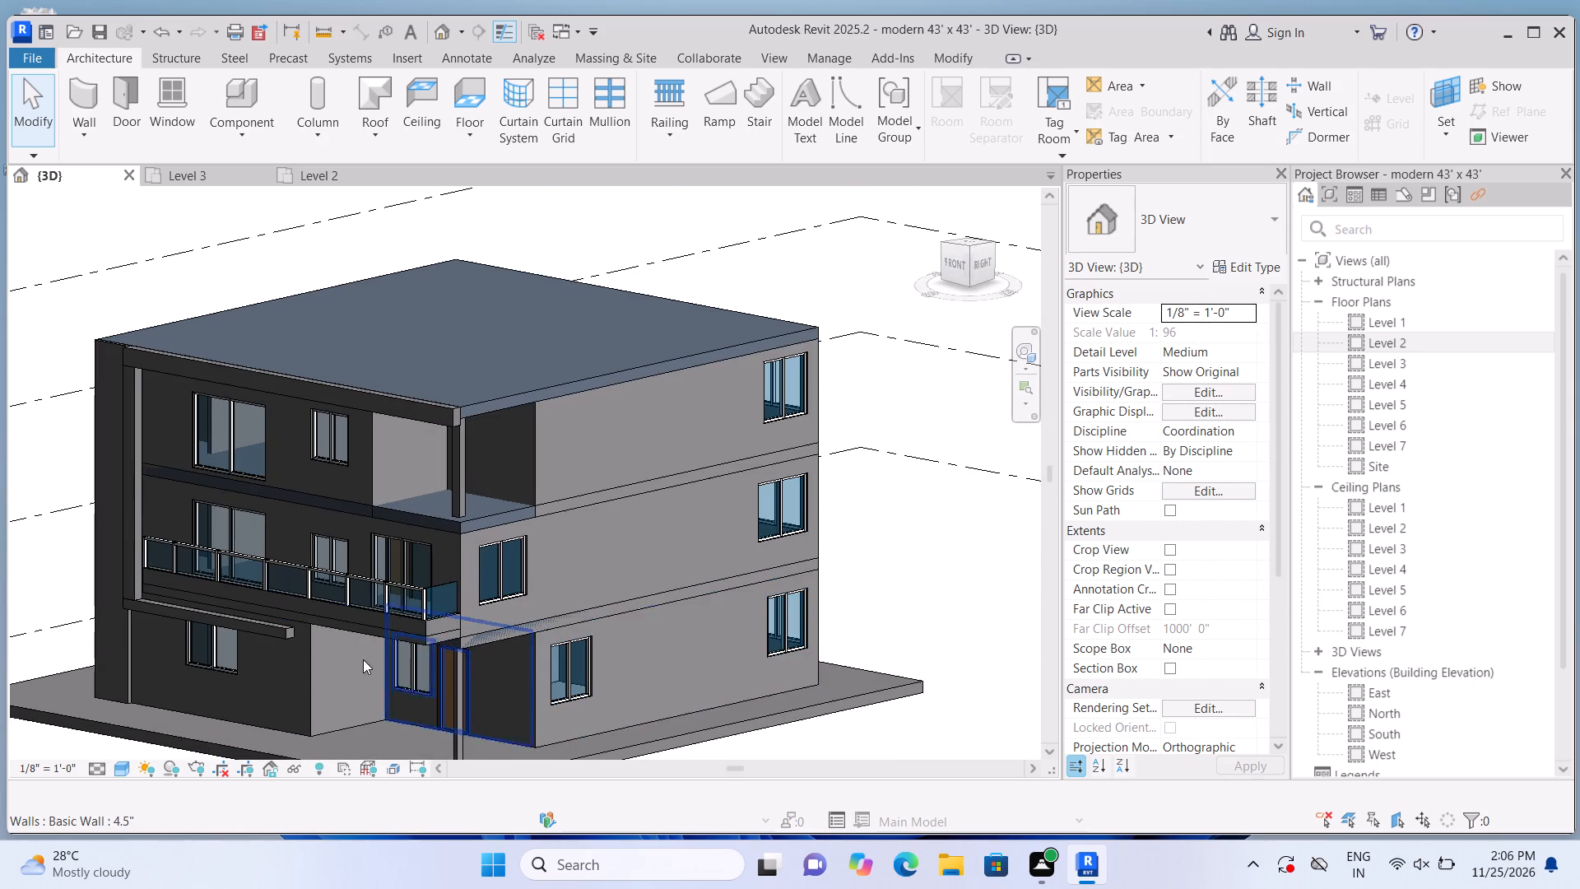
scroll(341, 643, up, 2)
middle_drag(324, 665, 518, 656)
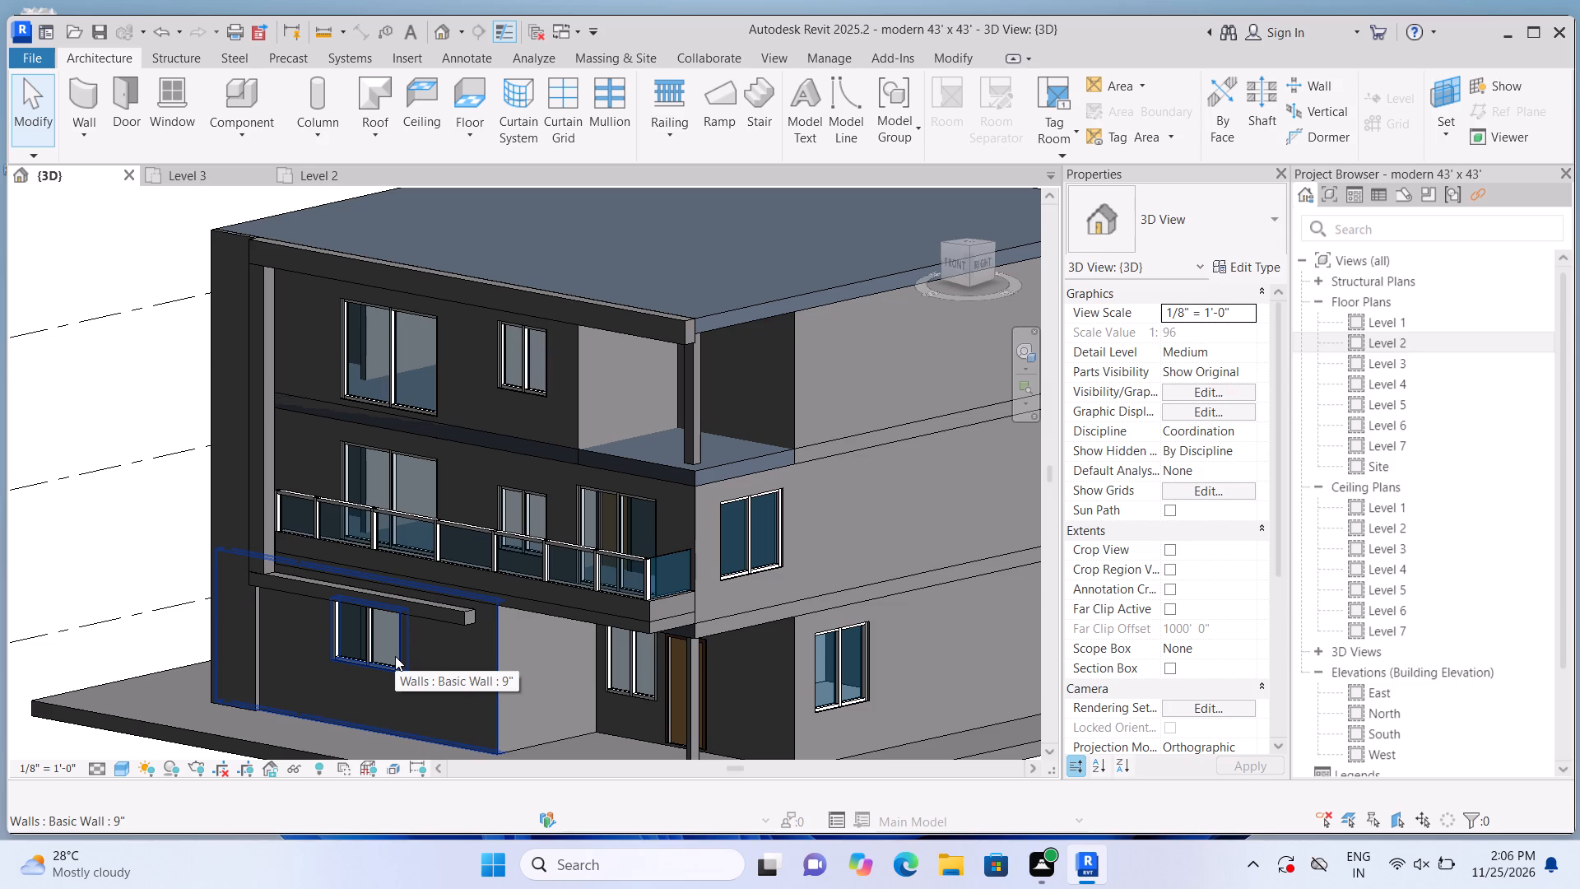
scroll(669, 668, up, 1)
scroll(698, 596, up, 4)
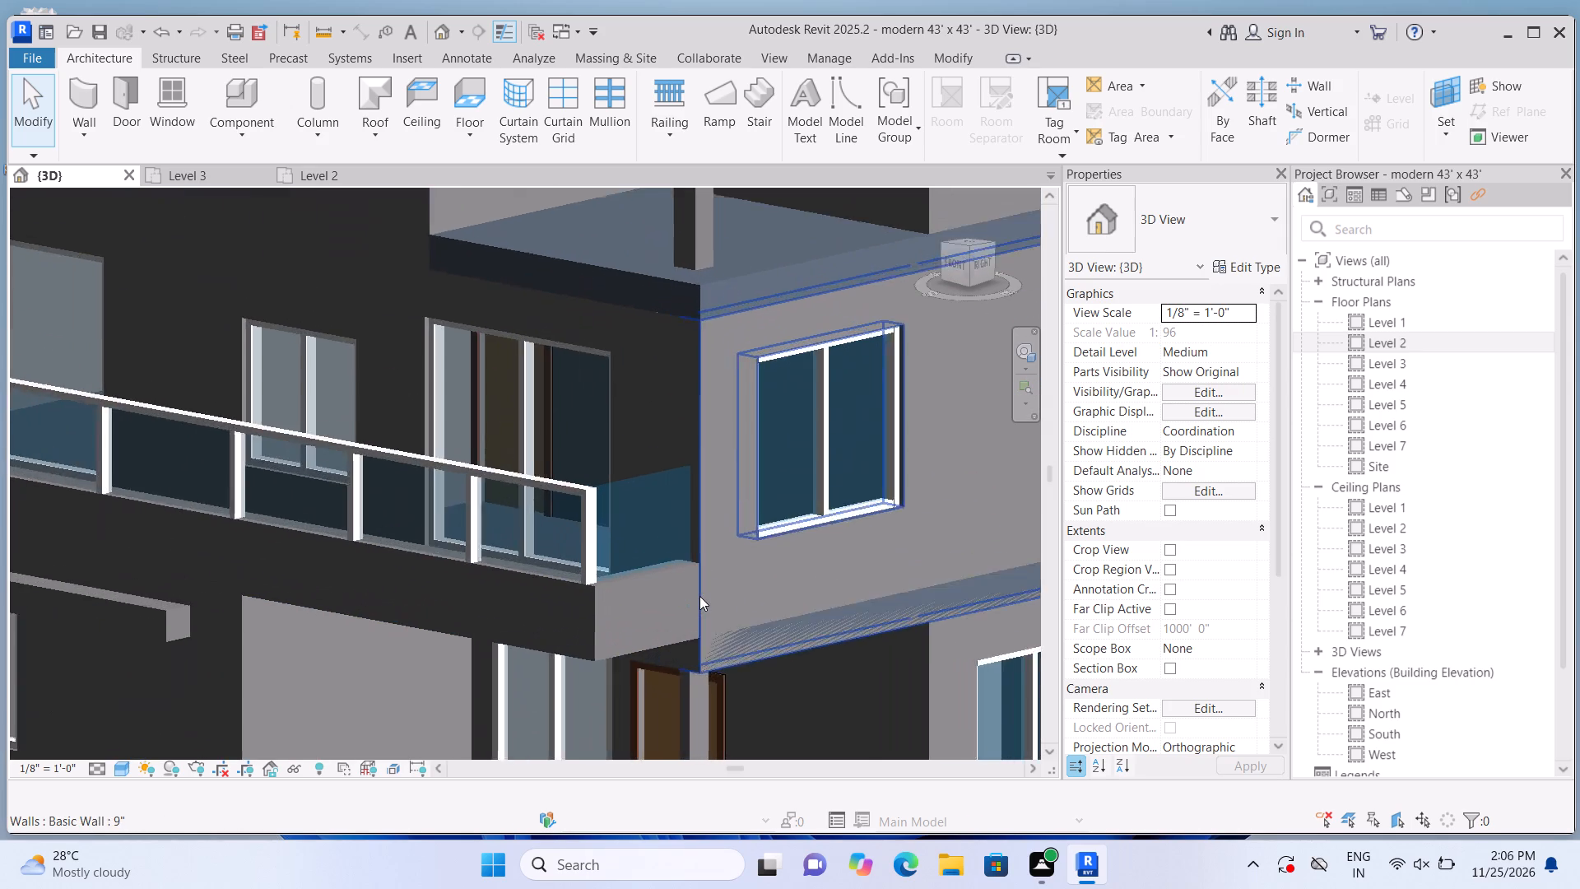
scroll(699, 596, up, 3)
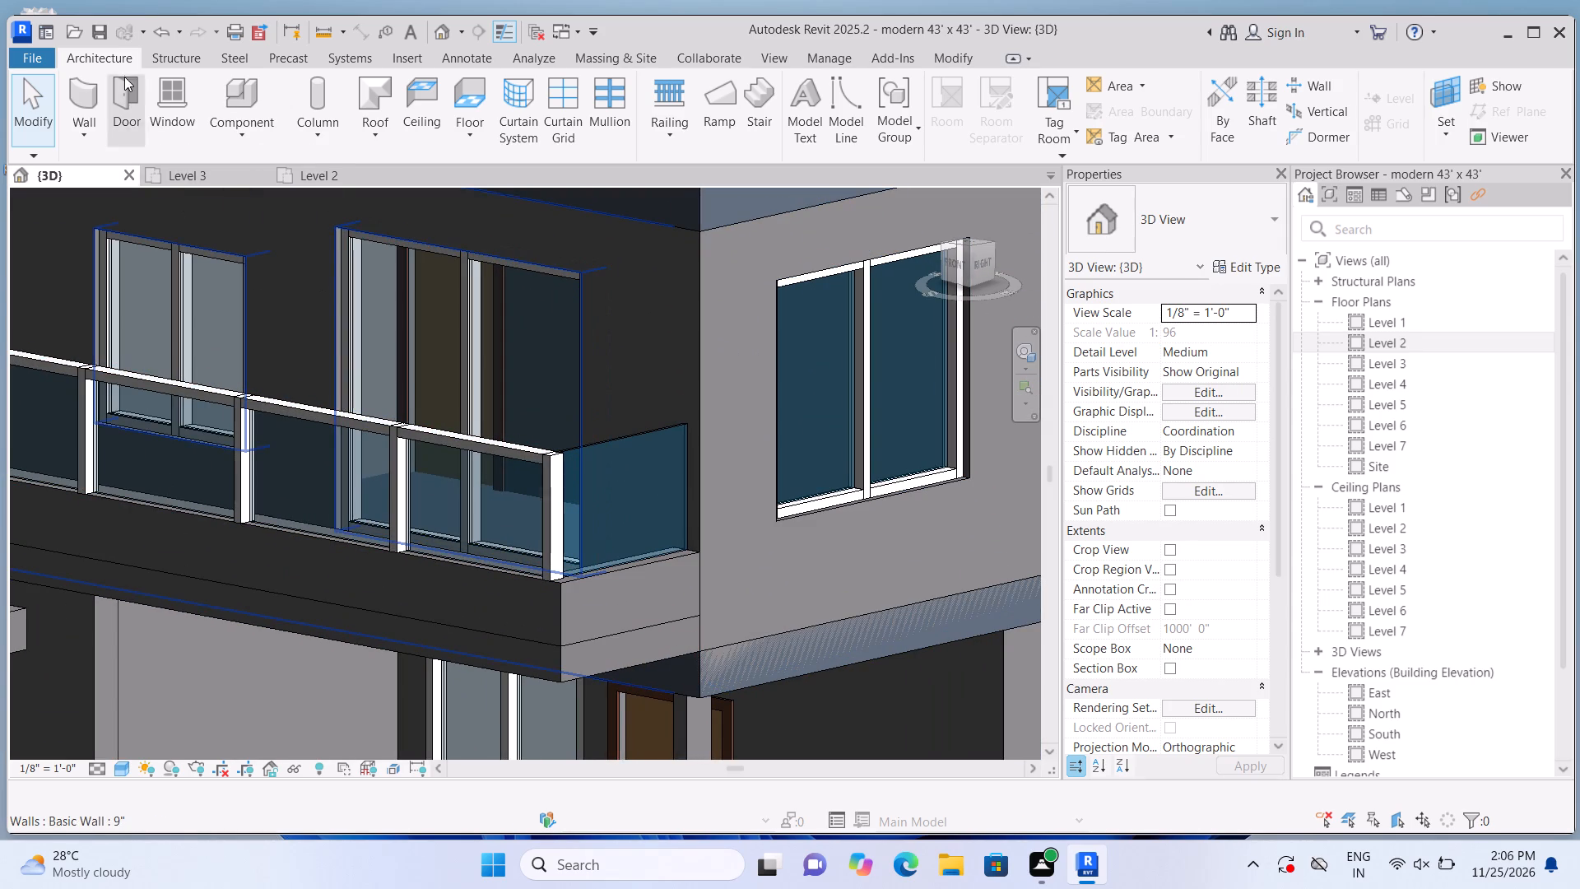
click(610, 125)
scroll(620, 398, up, 2)
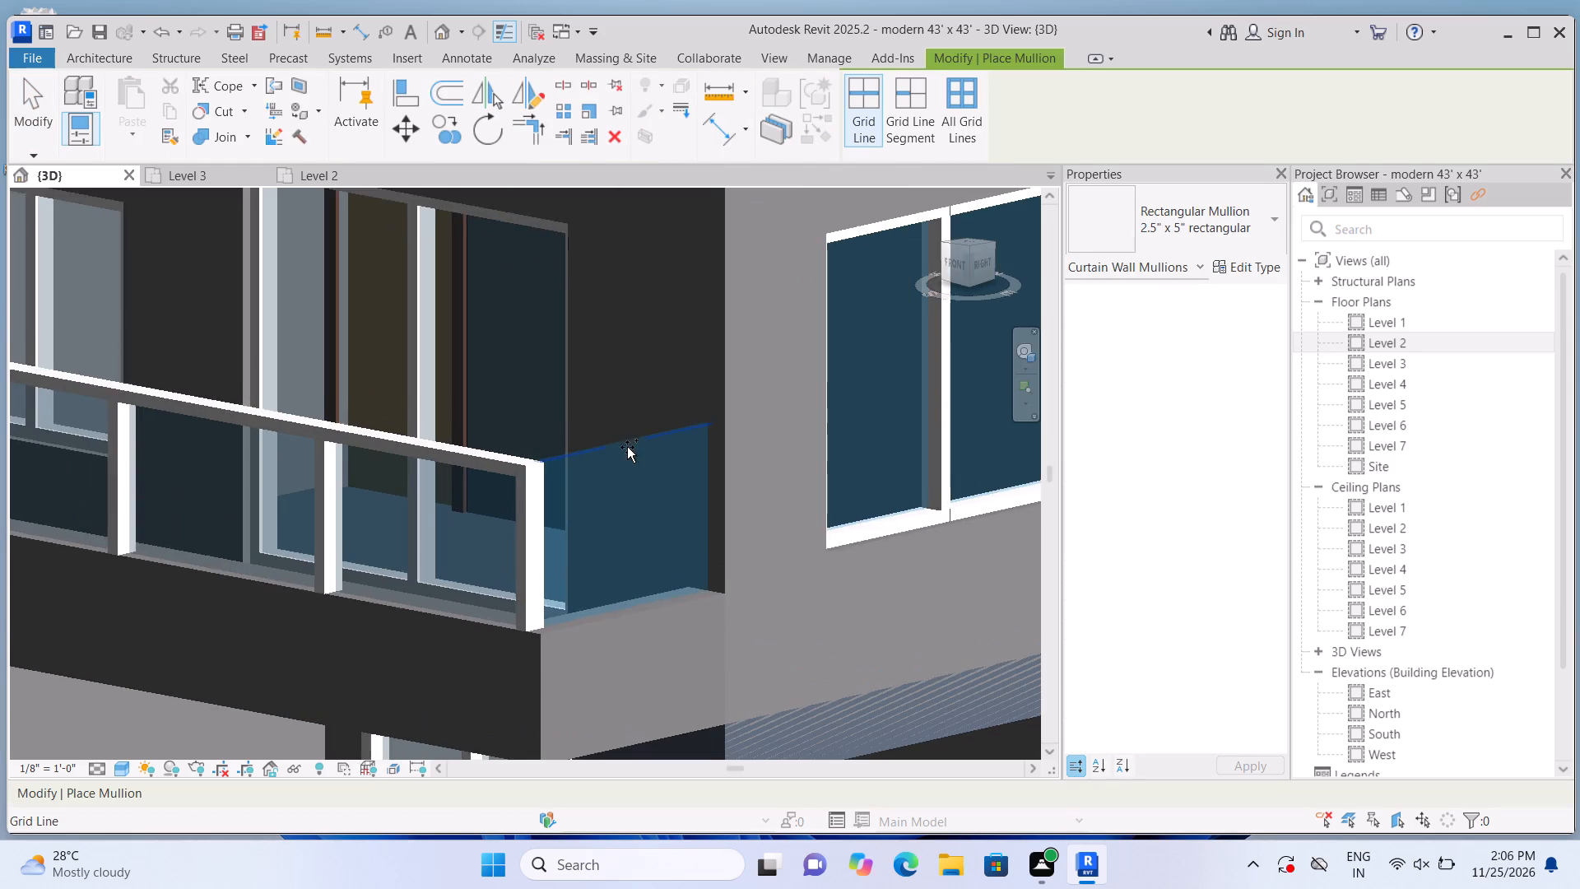
click(627, 442)
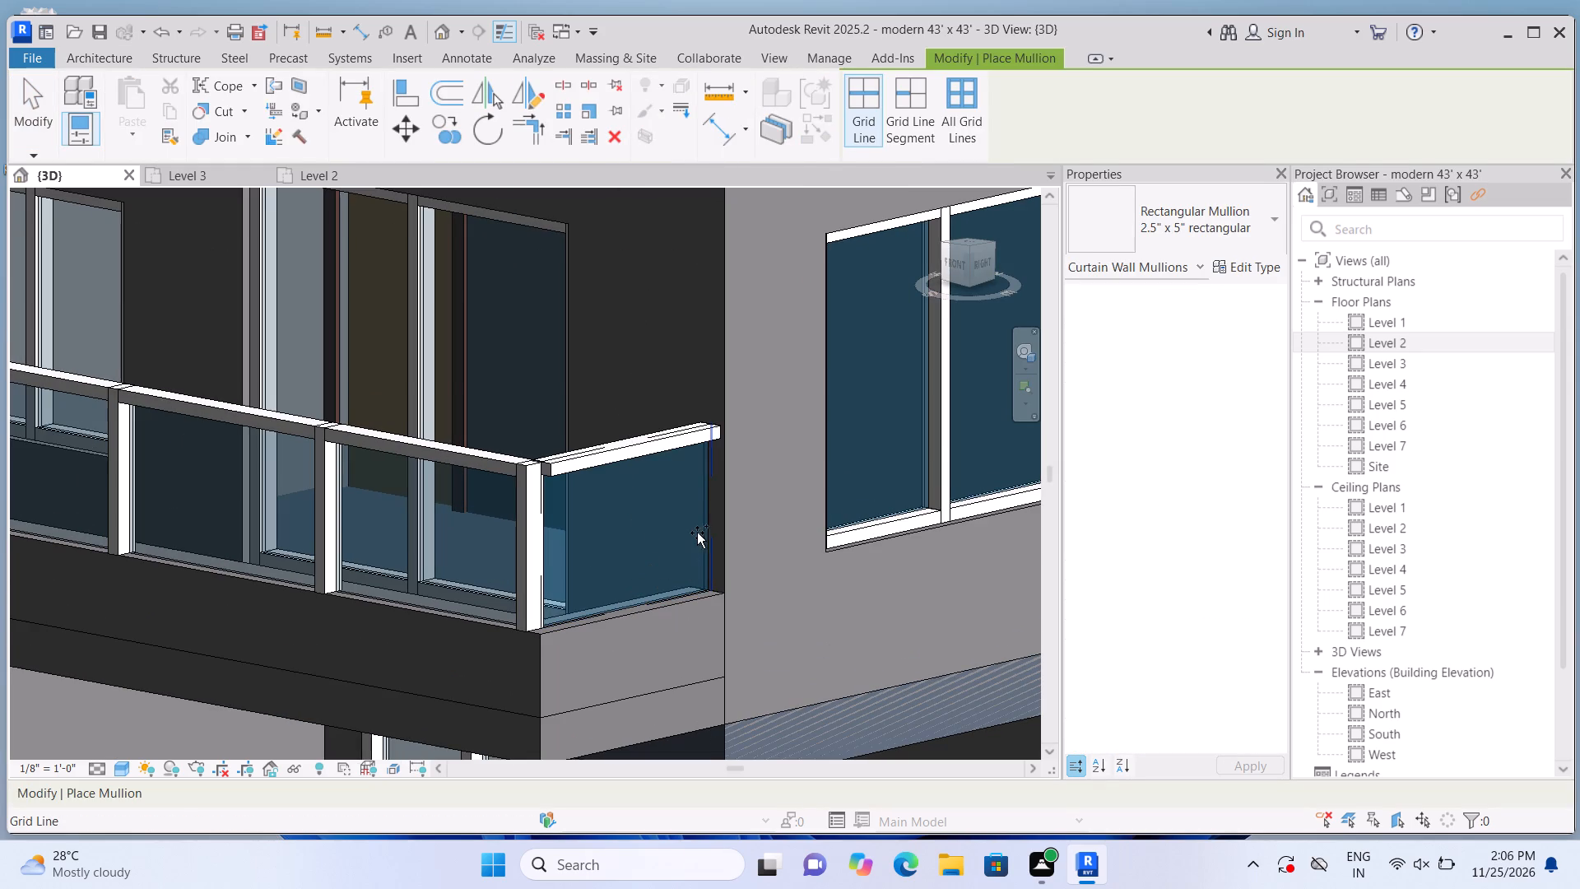
click(706, 520)
scroll(723, 508, down, 2)
scroll(611, 533, up, 3)
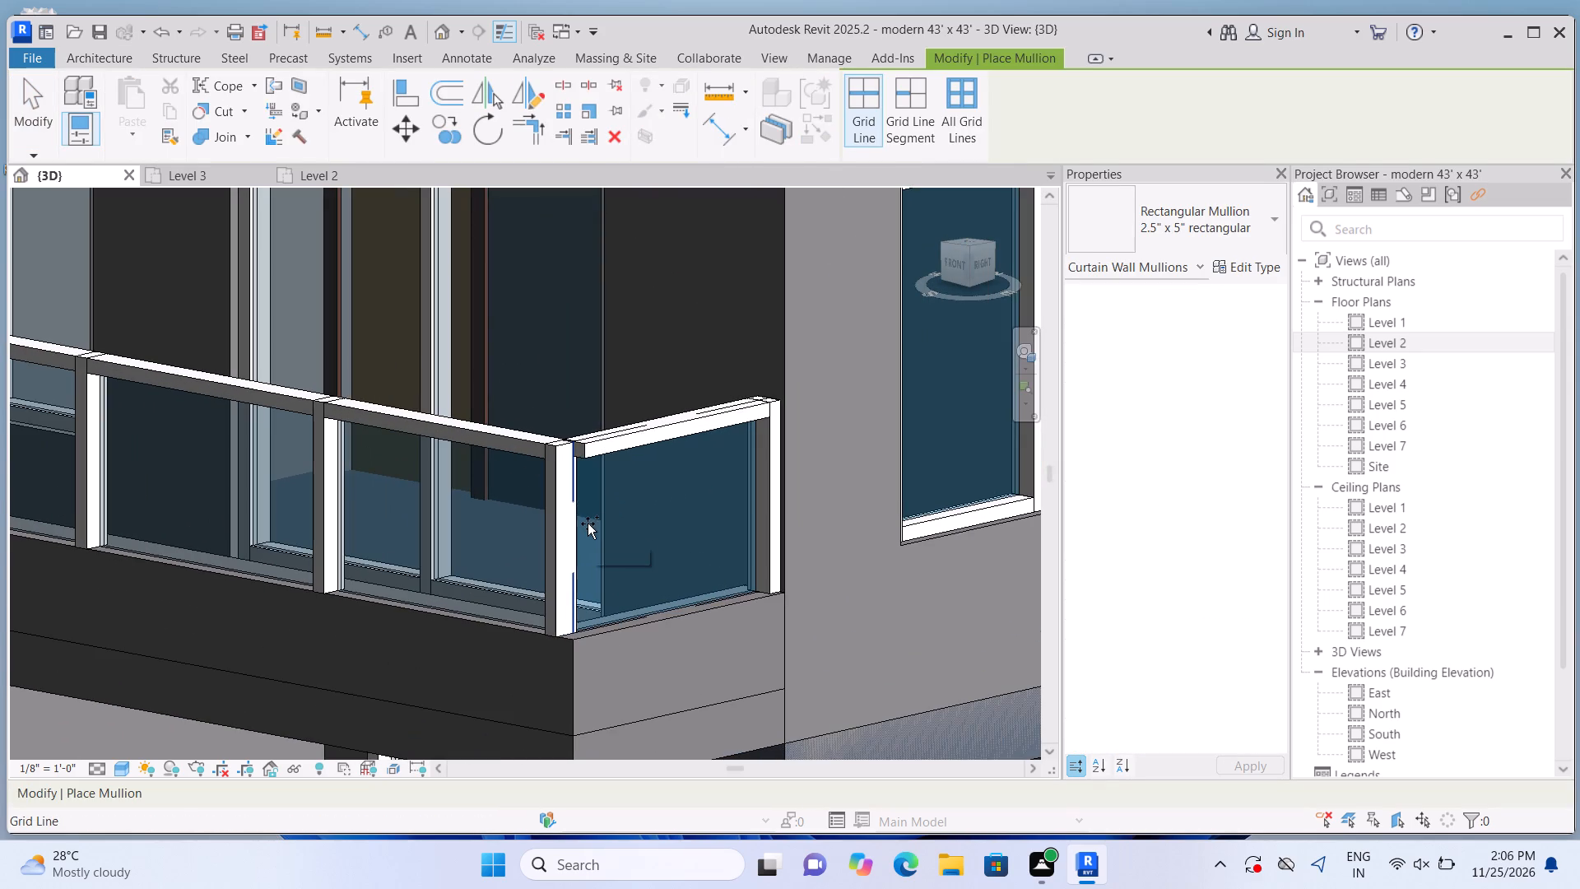
click(584, 520)
scroll(625, 496, down, 2)
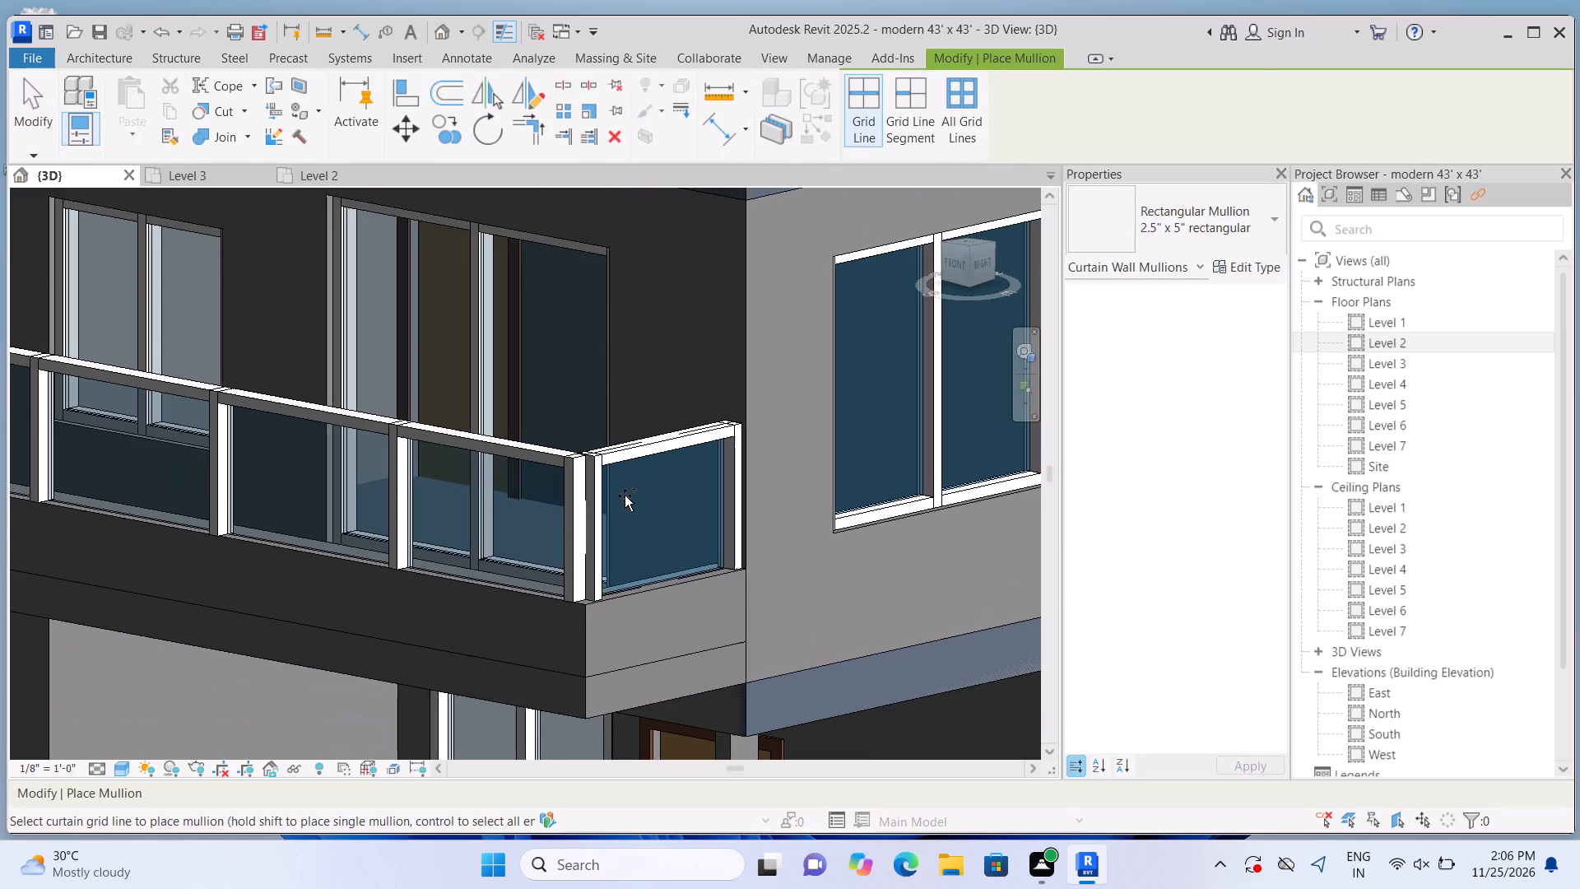
key(Escape)
Delete the east railing's vertical mullion that doubles up with the front railing's end mullion at the corner.
scroll(600, 521, up, 7)
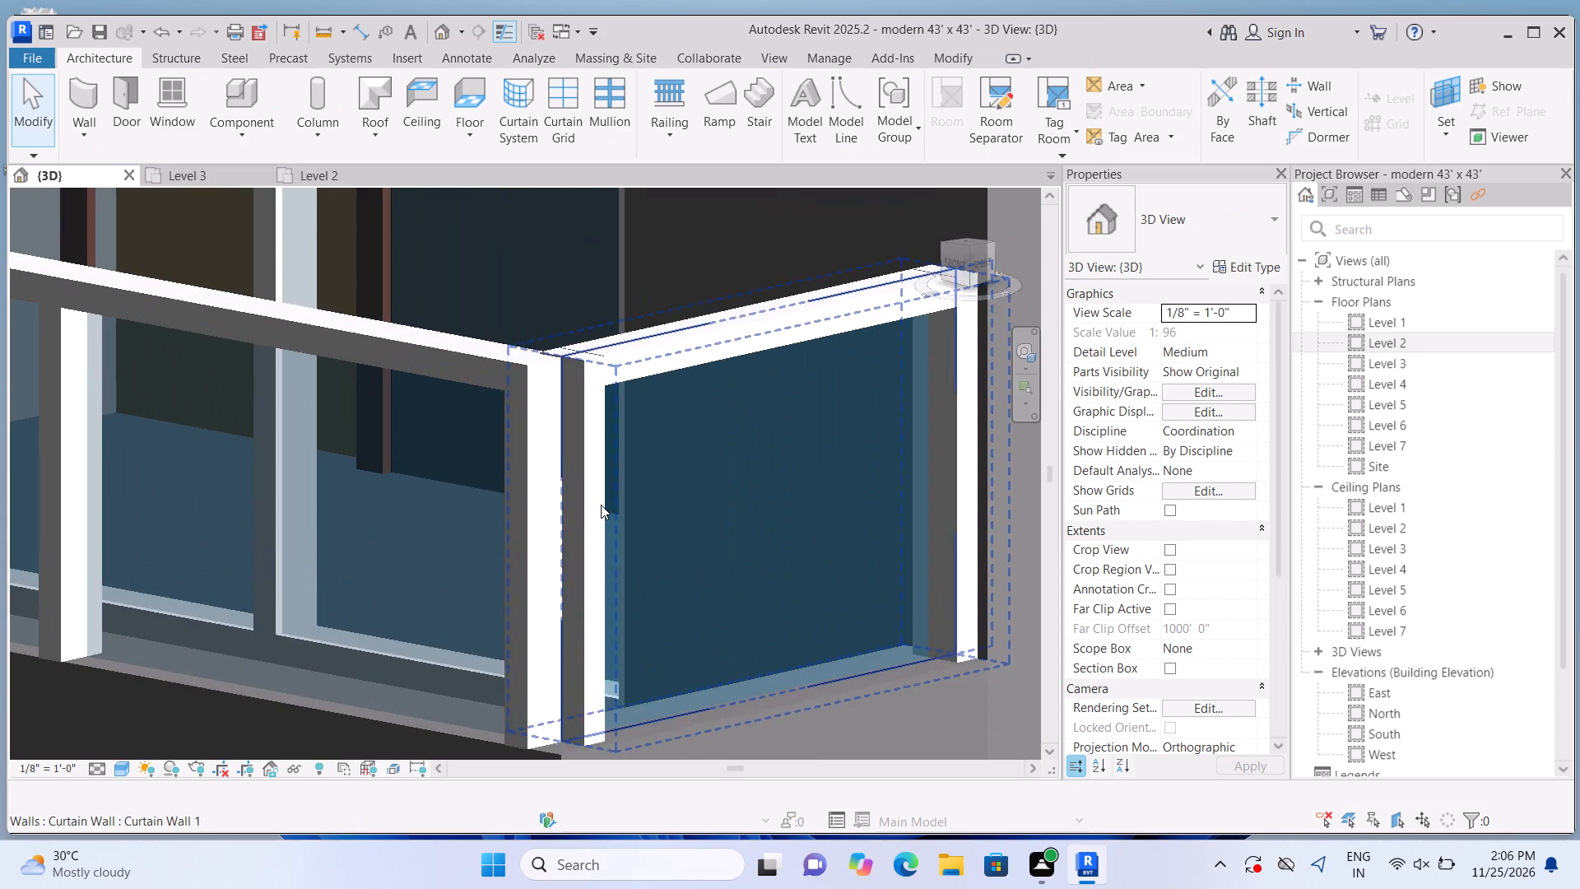
click(589, 479)
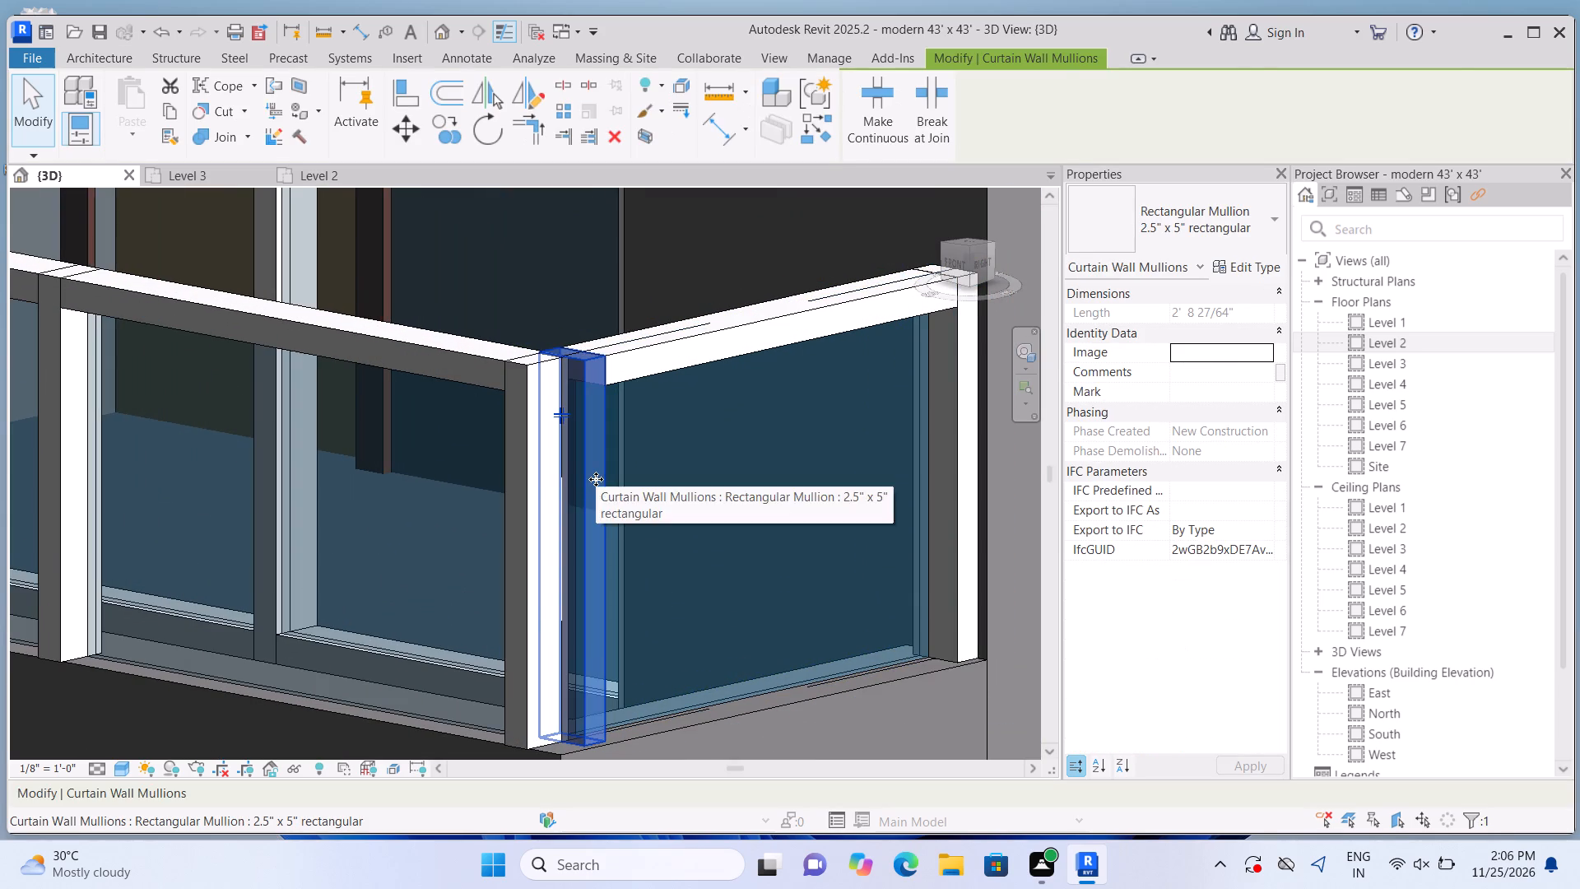
key(Delete)
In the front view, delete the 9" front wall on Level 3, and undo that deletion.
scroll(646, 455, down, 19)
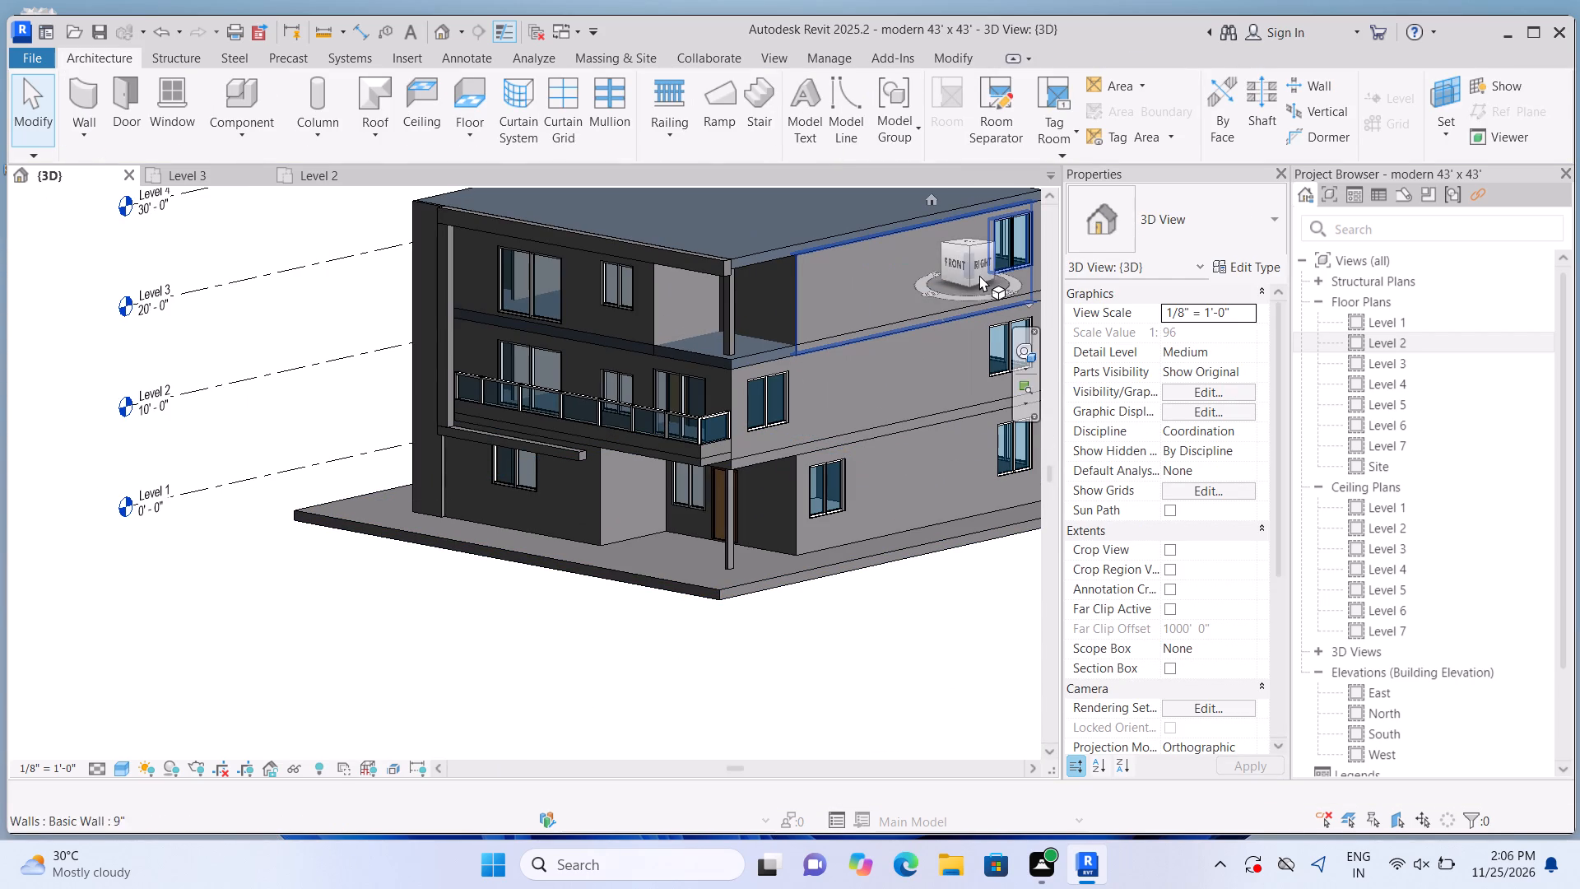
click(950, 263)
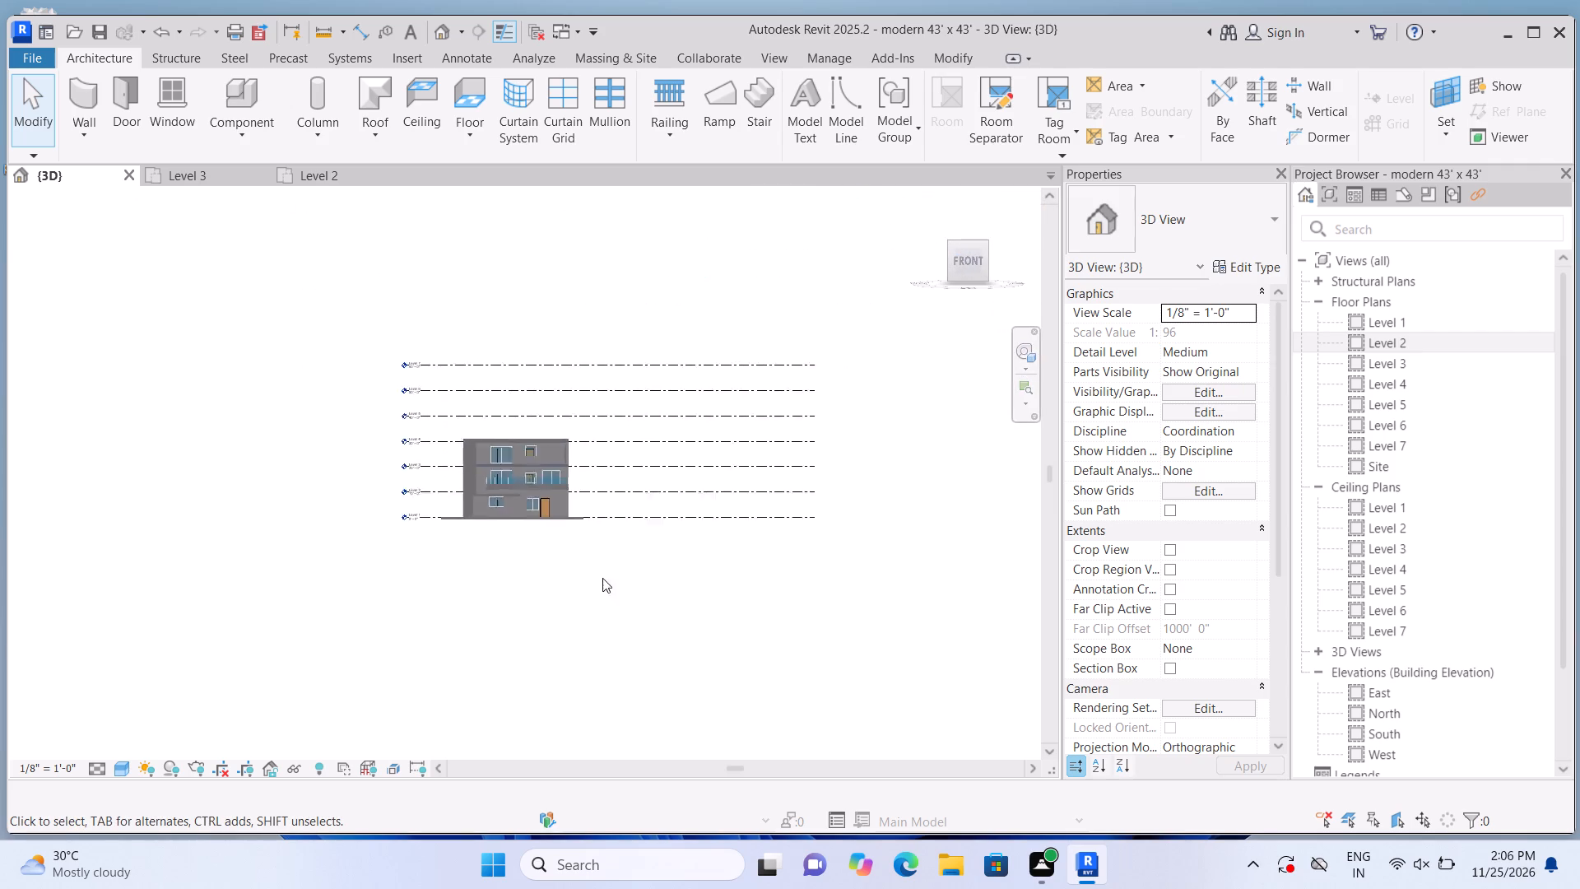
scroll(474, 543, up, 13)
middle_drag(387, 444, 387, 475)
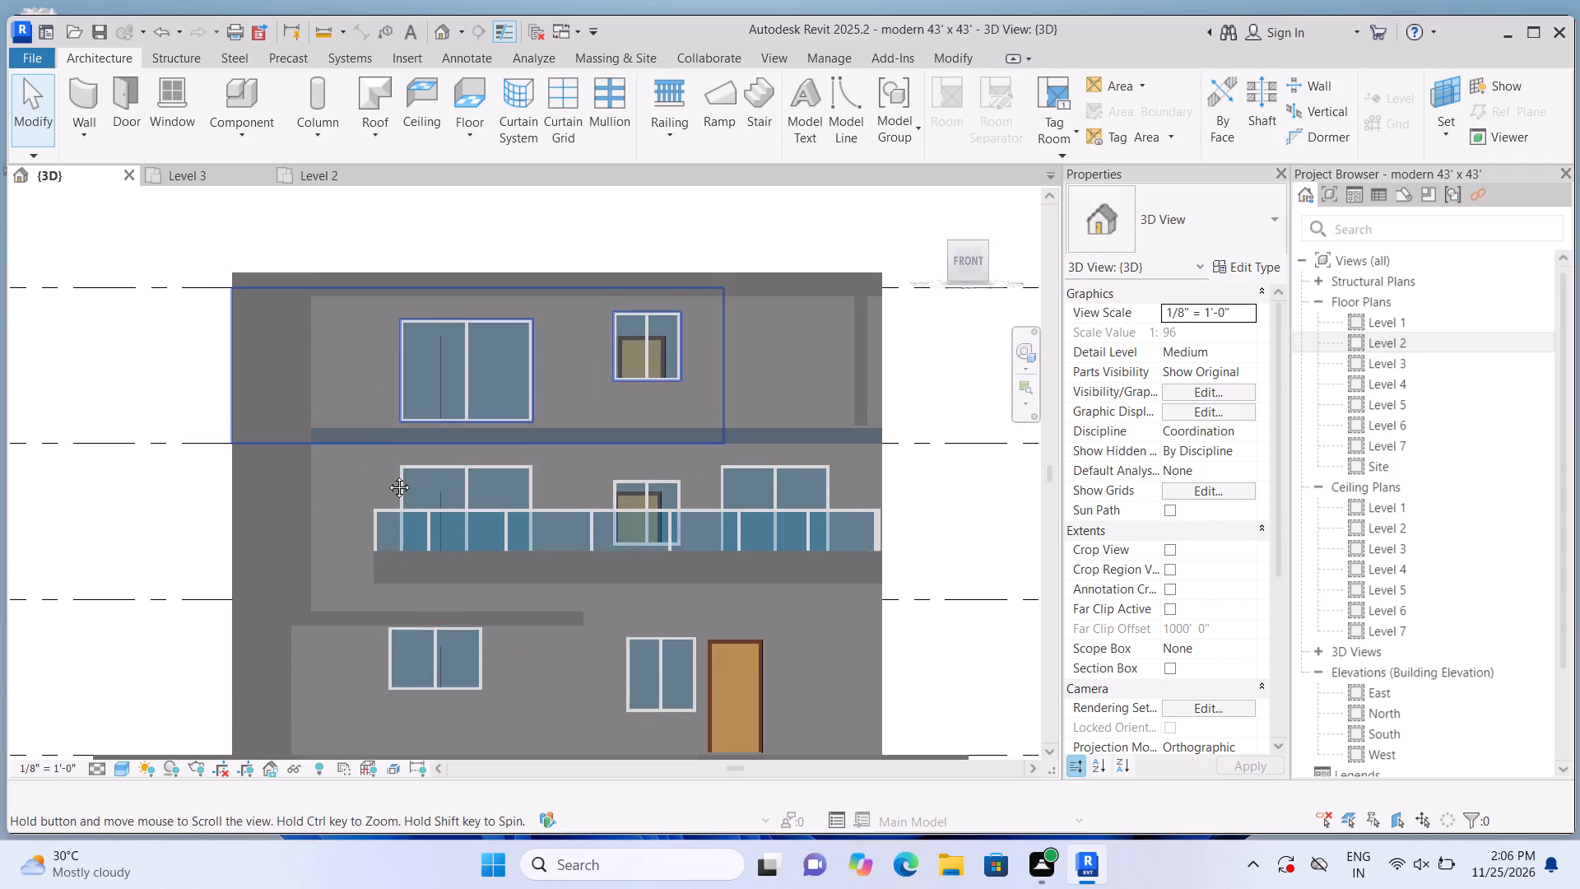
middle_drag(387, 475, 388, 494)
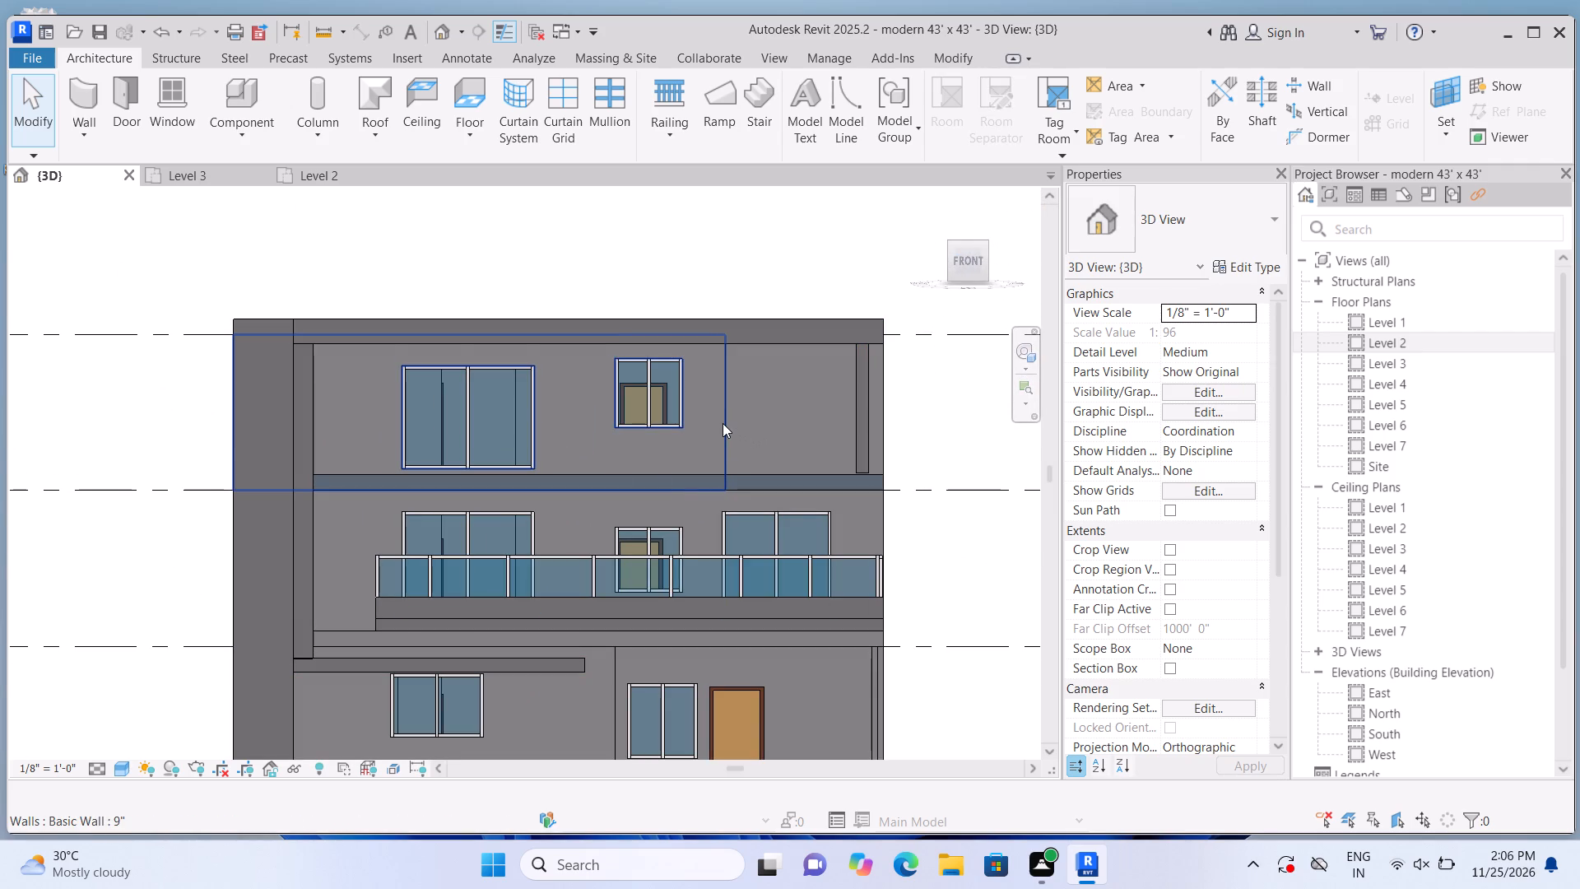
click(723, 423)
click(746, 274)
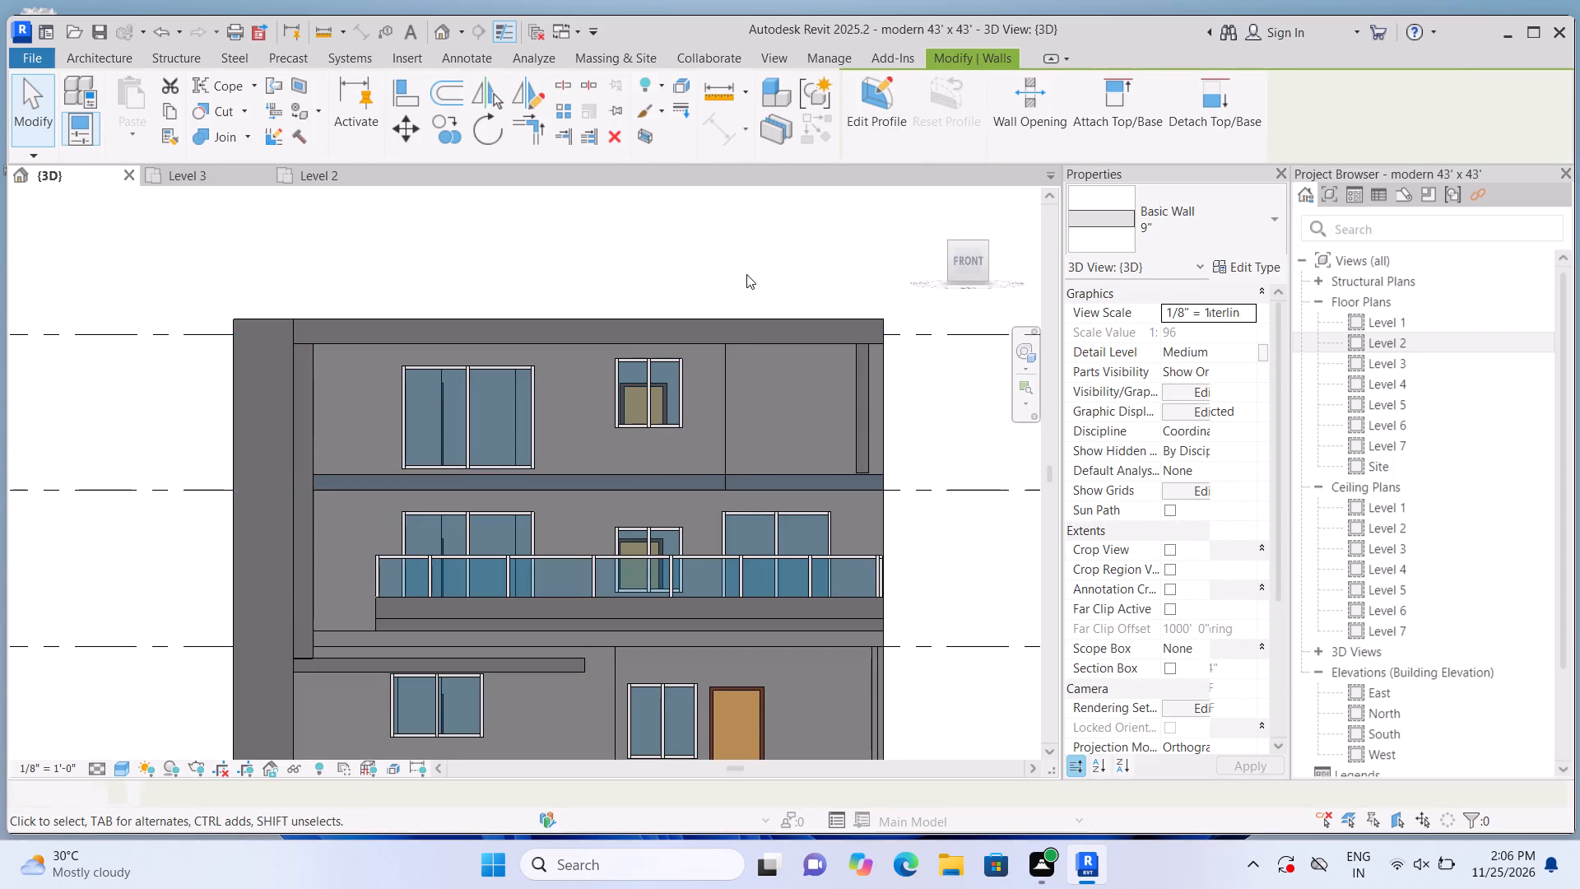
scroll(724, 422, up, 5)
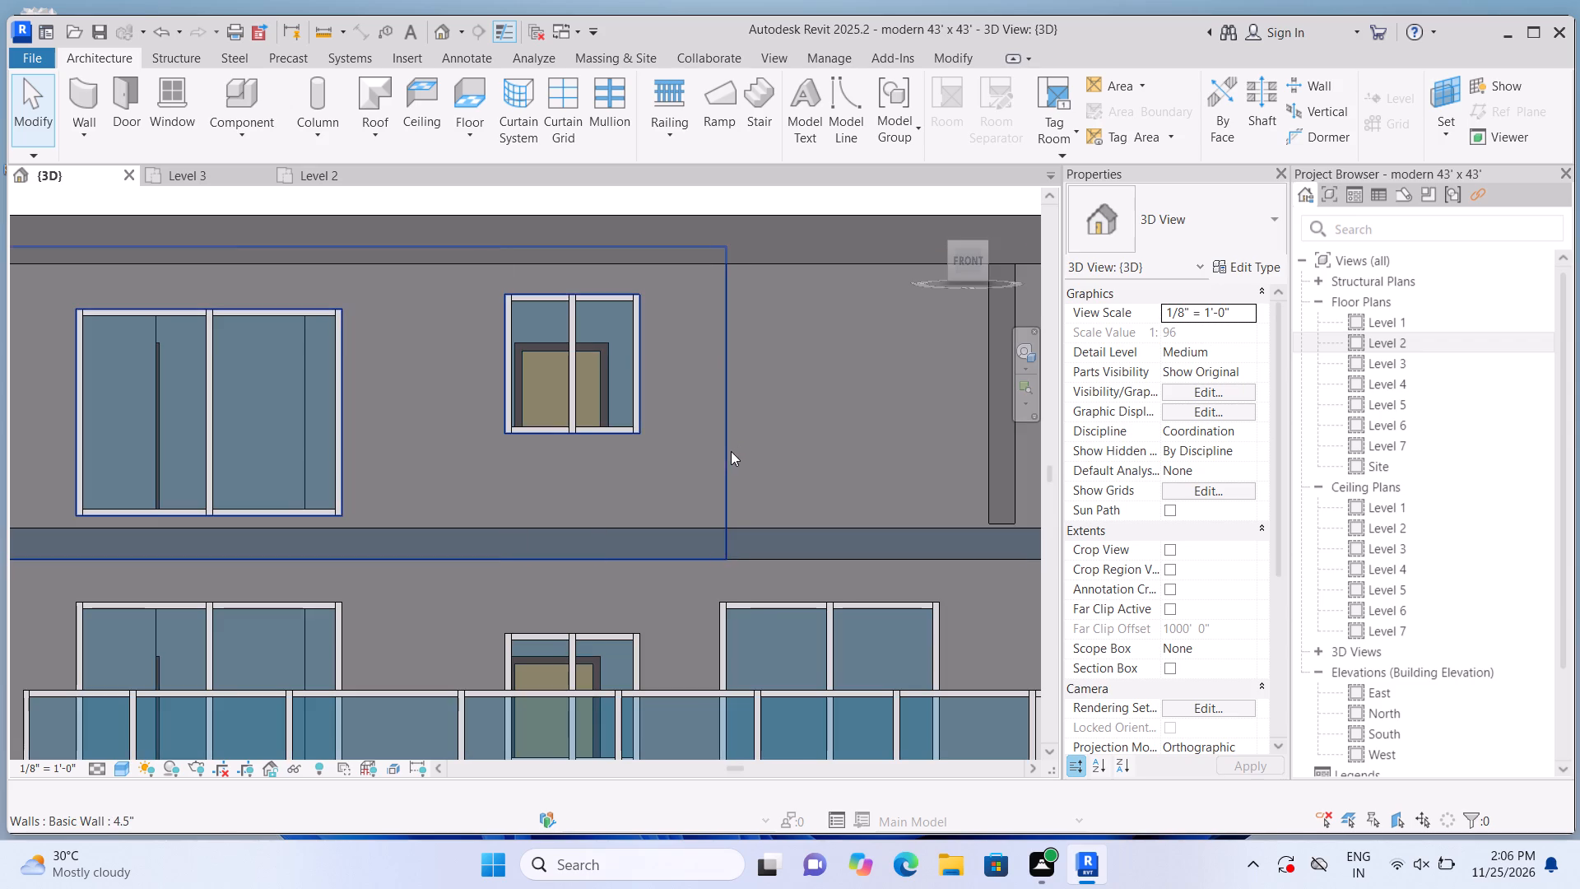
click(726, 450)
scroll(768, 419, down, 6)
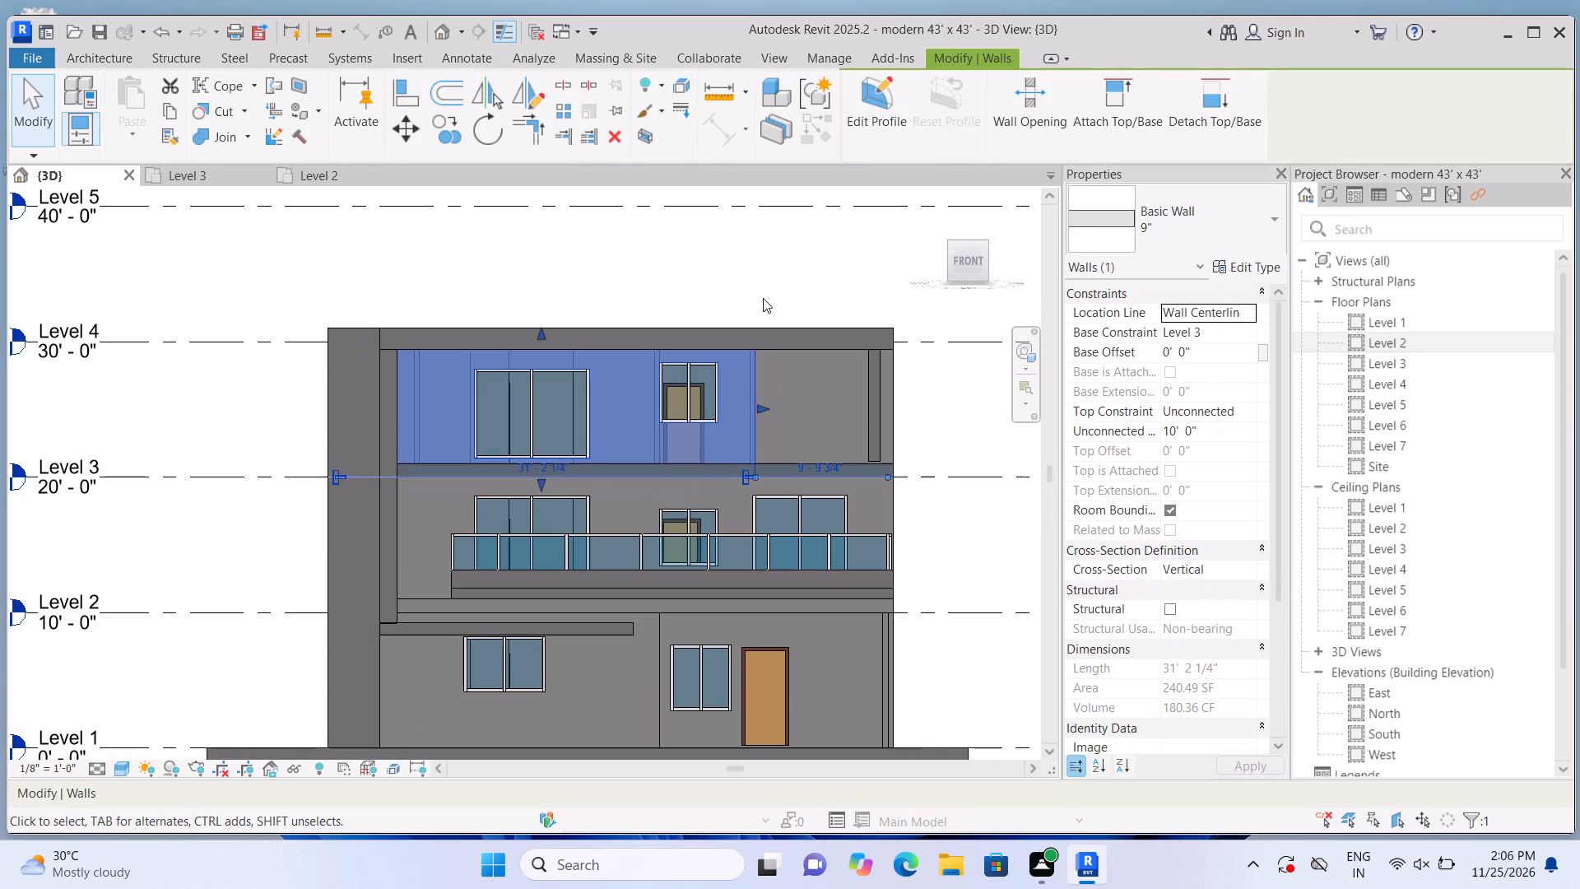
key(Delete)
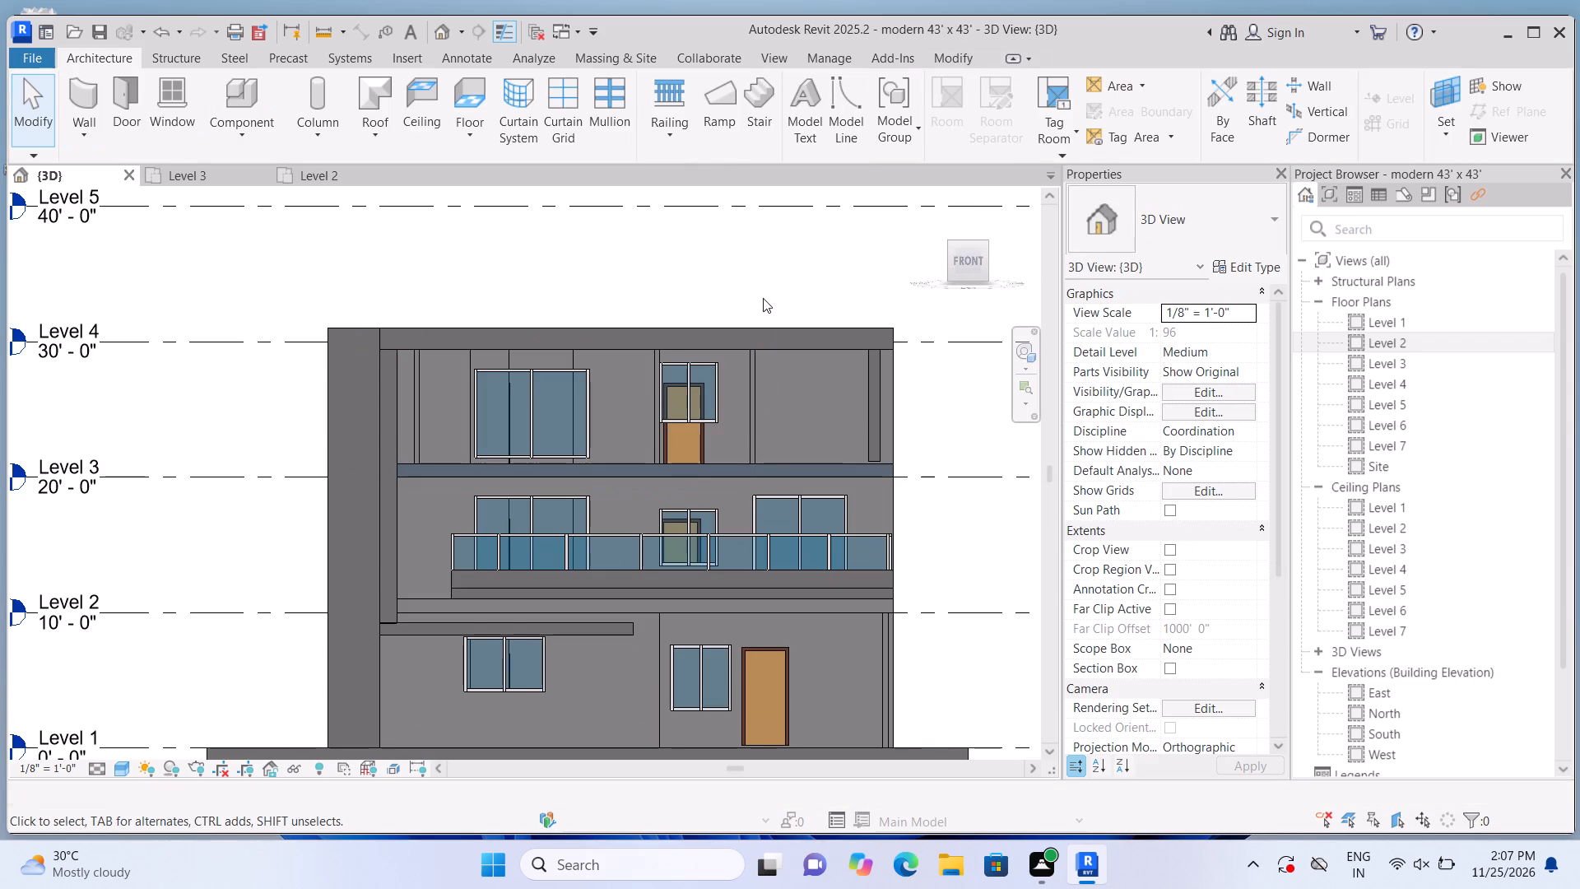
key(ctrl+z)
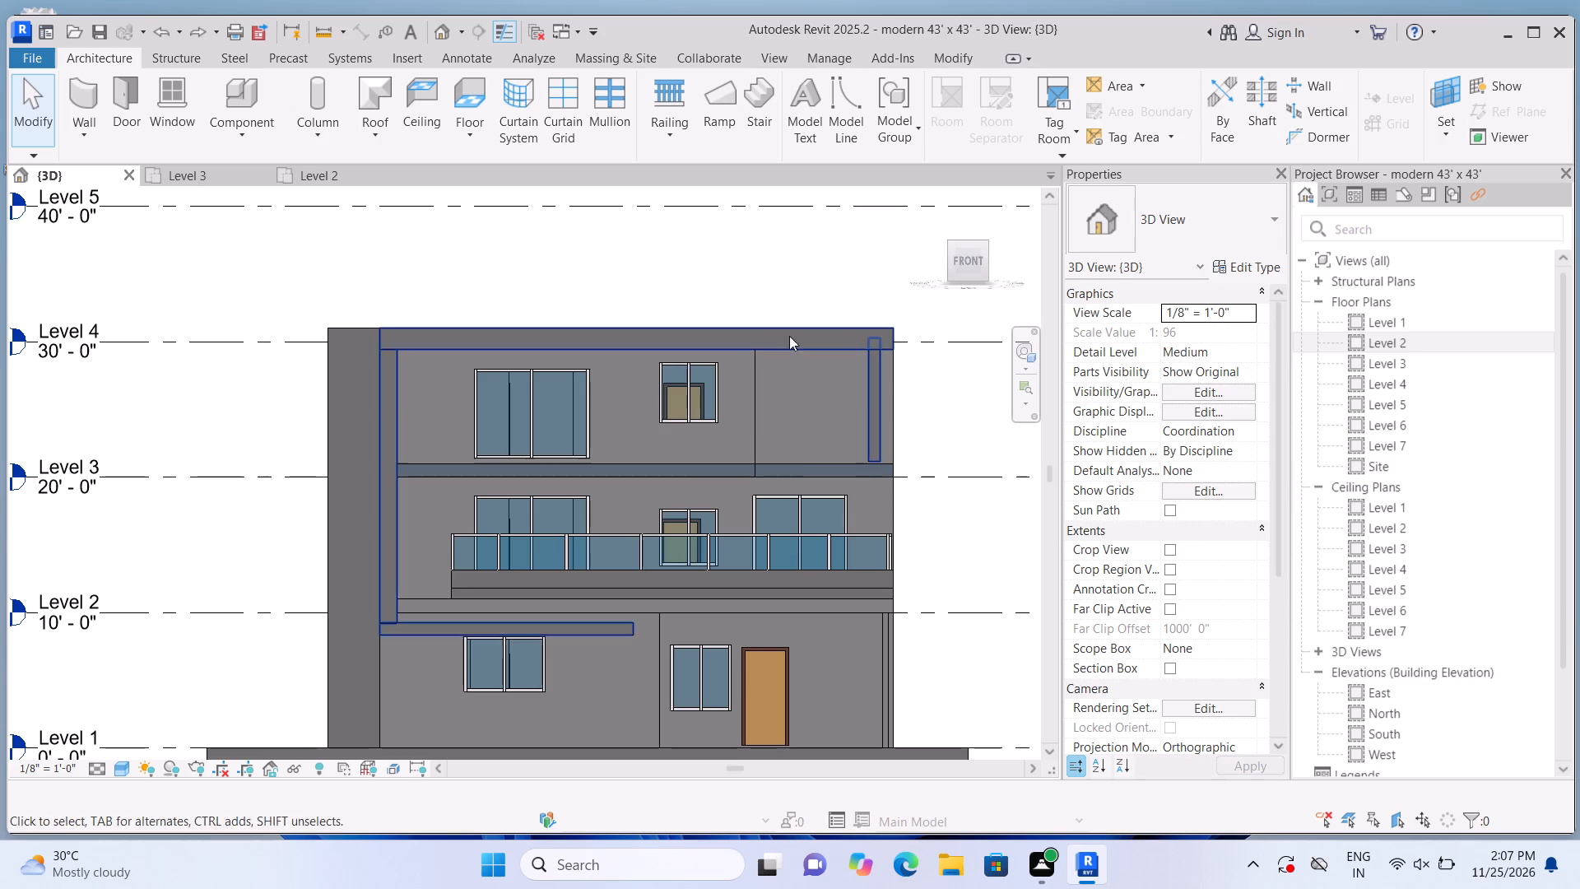
Create an in-place component in the Generic Models category, keeping the default name.
scroll(796, 463, up, 5)
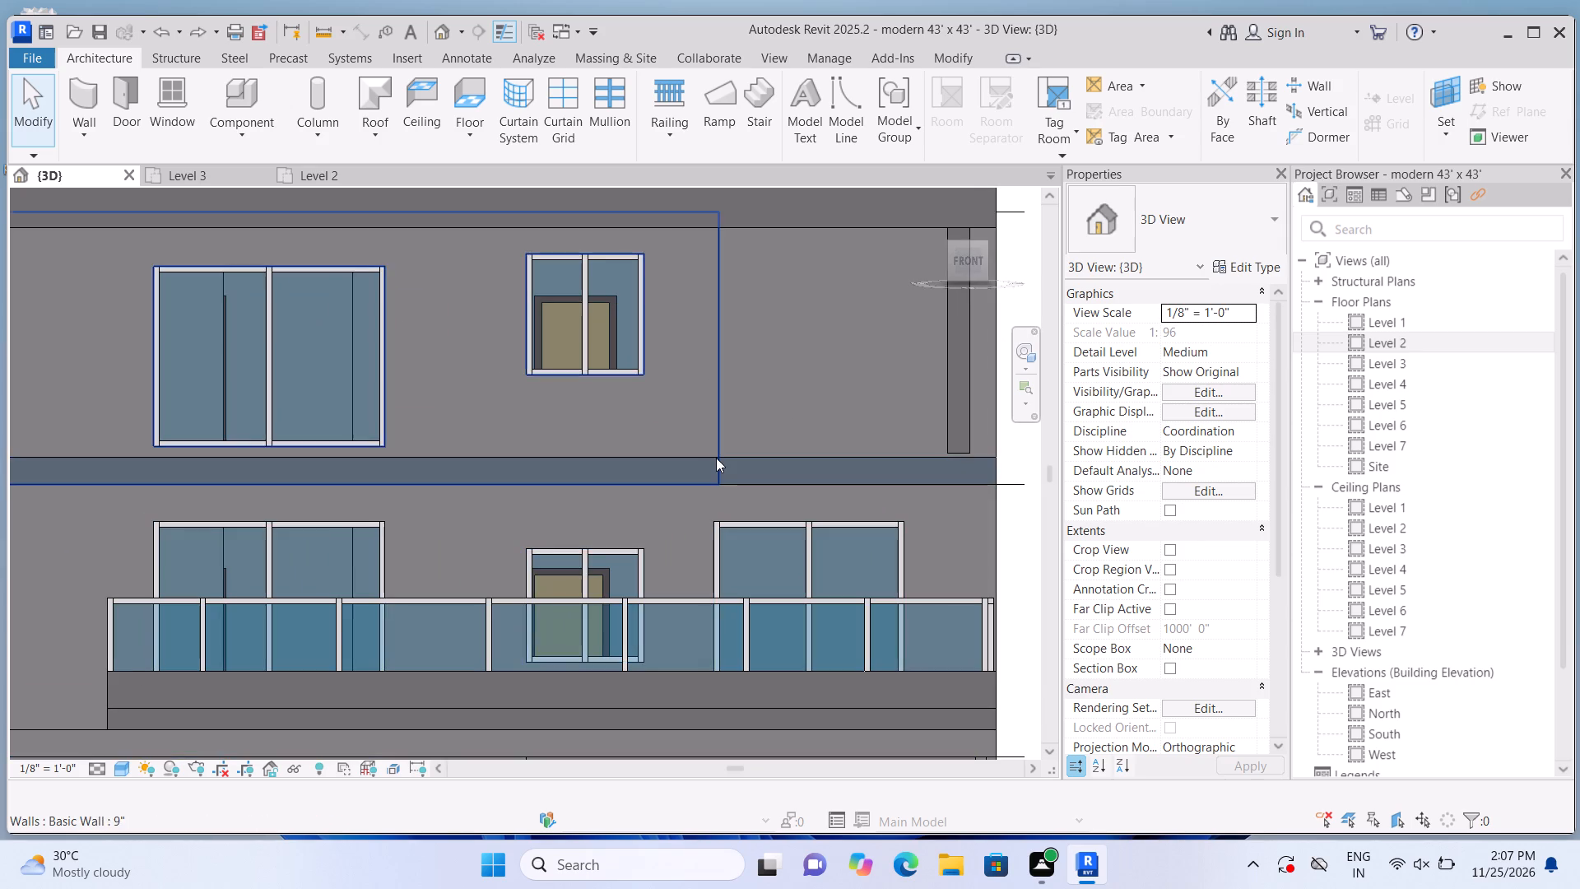
scroll(716, 457, down, 6)
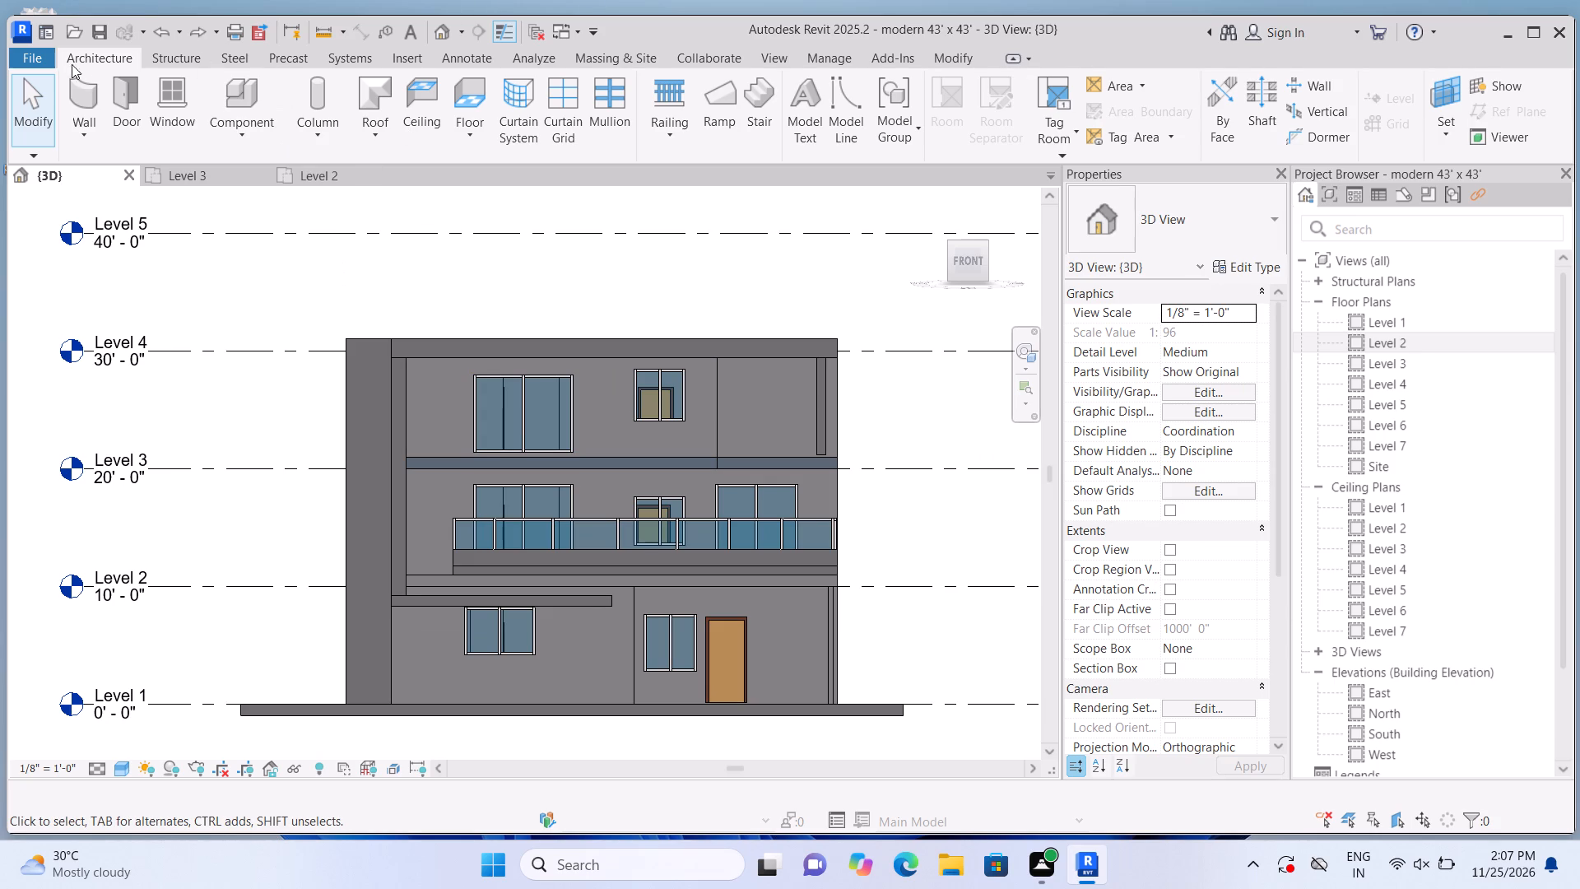
click(235, 128)
click(264, 221)
scroll(800, 407, down, 4)
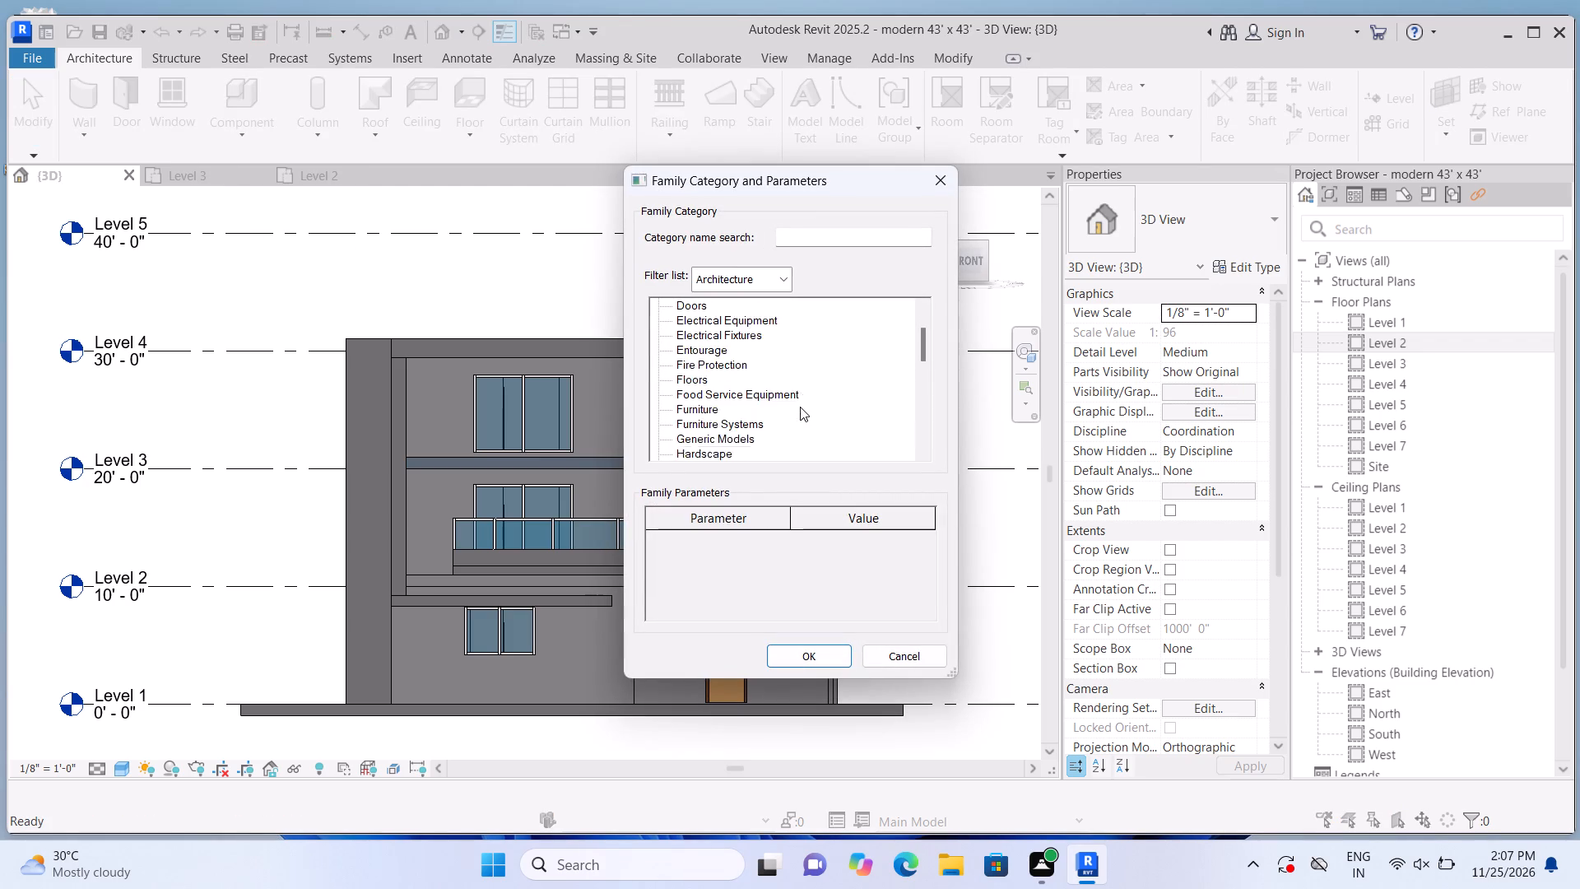
scroll(800, 407, down, 3)
click(750, 398)
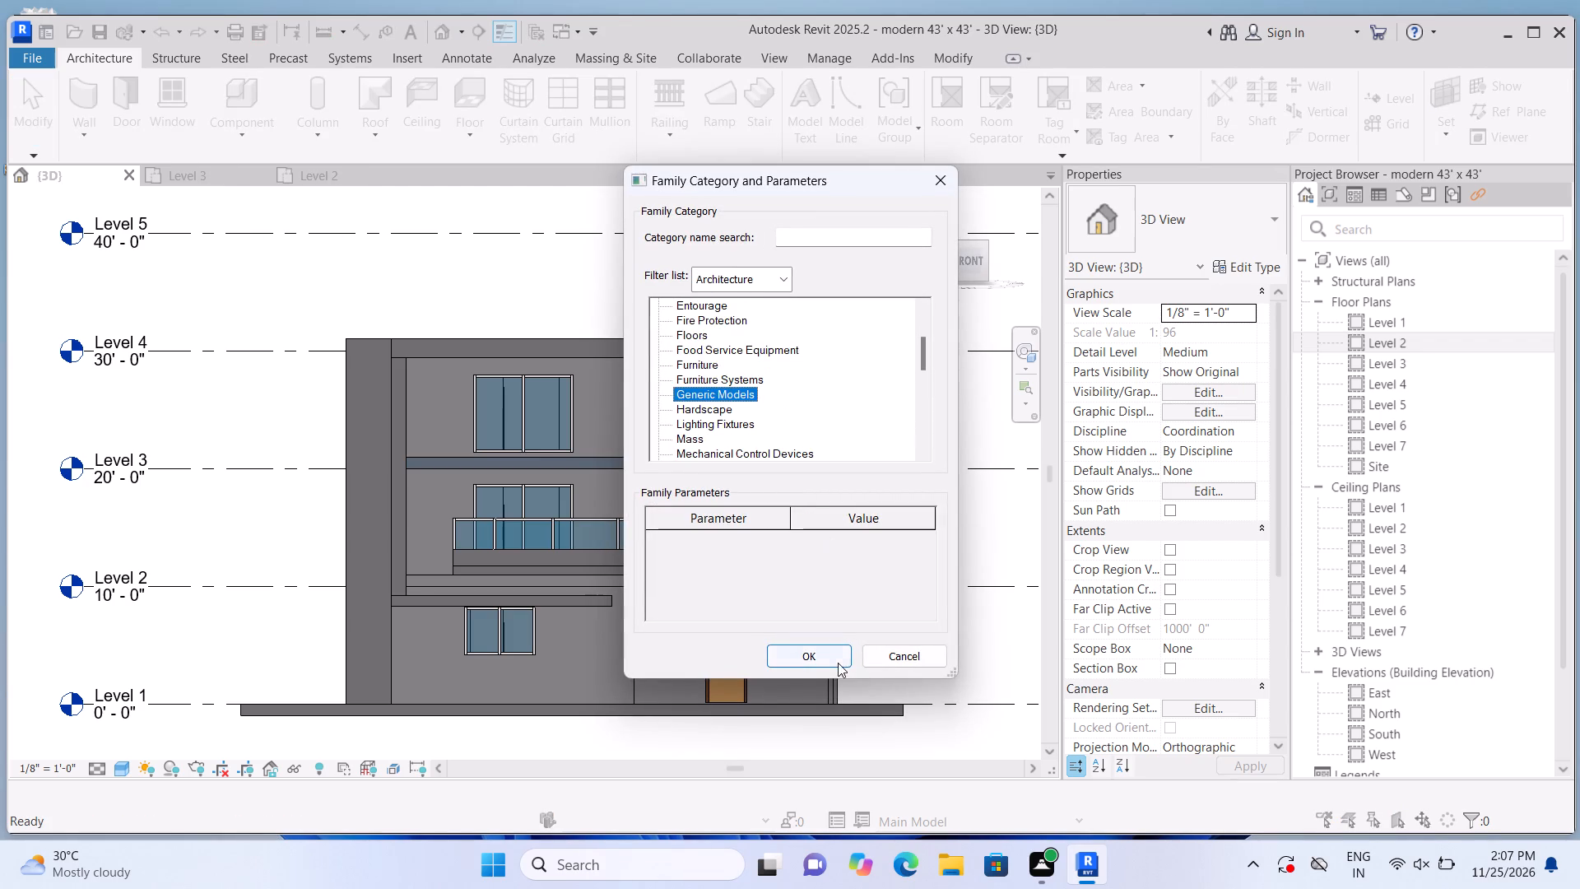
click(836, 663)
click(843, 467)
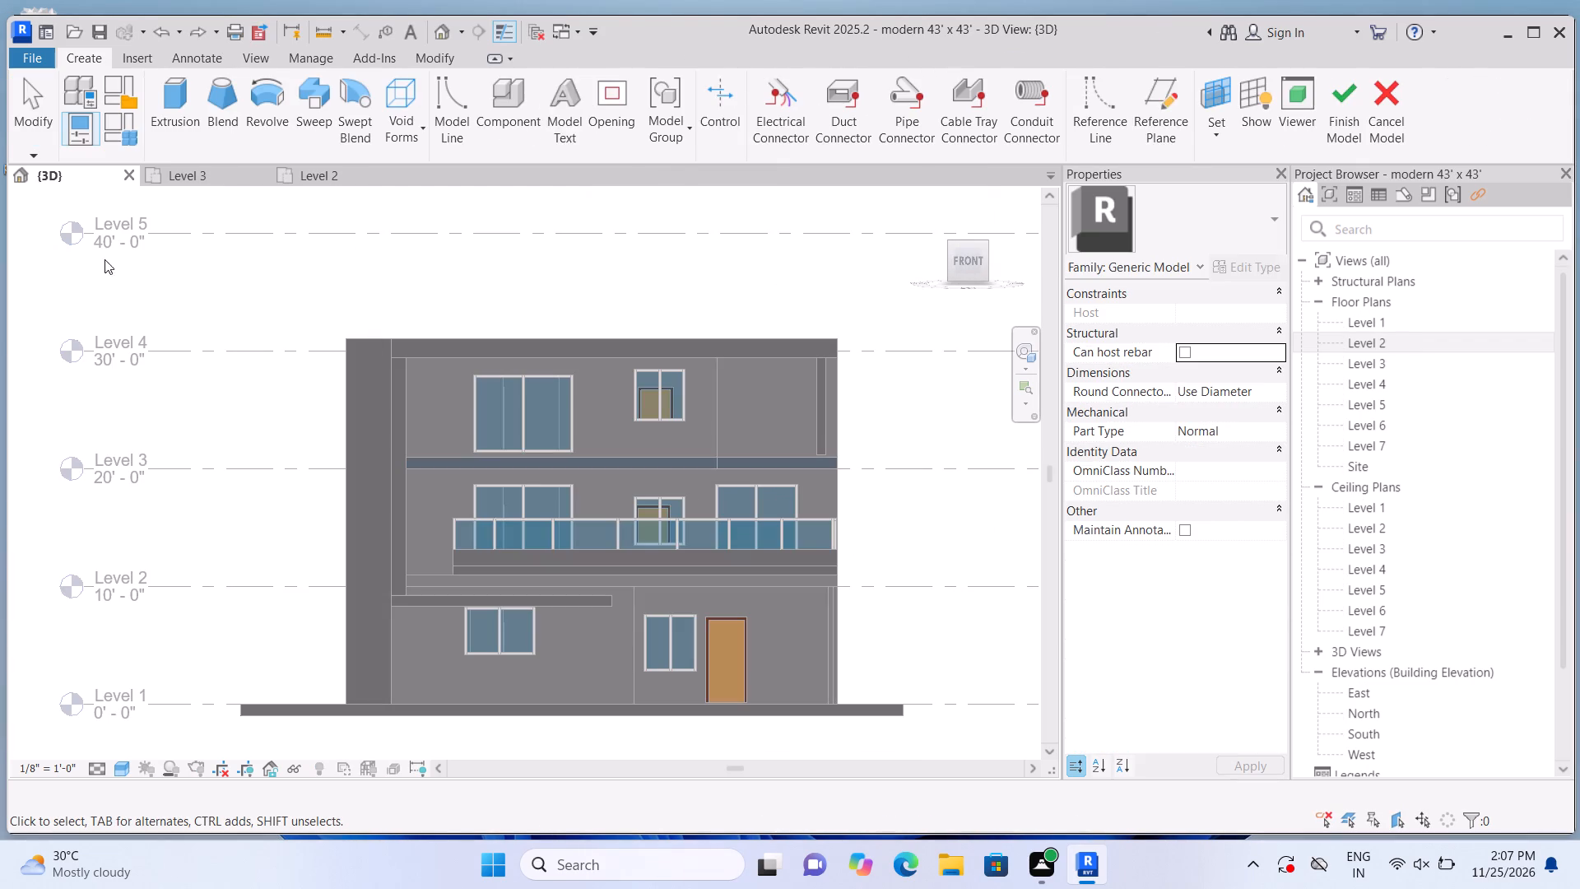
Extrude a rectangle 1' deep on the Level 3 roof's front edge, about 32' 7 1/2" by 1', from the railing's west end line to the east corner.
click(180, 131)
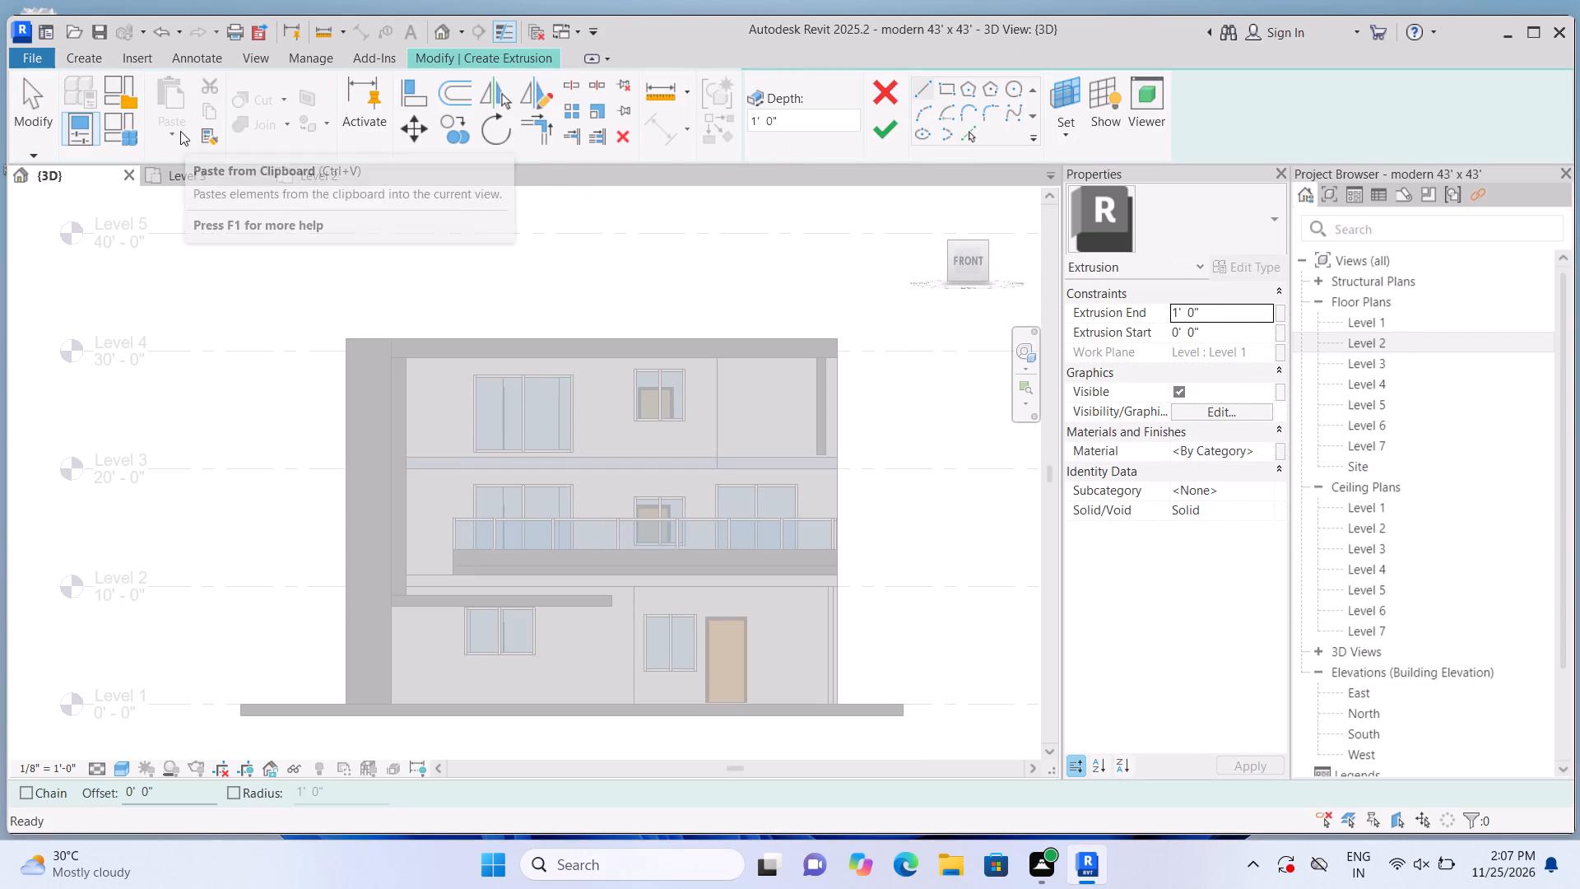
click(1068, 142)
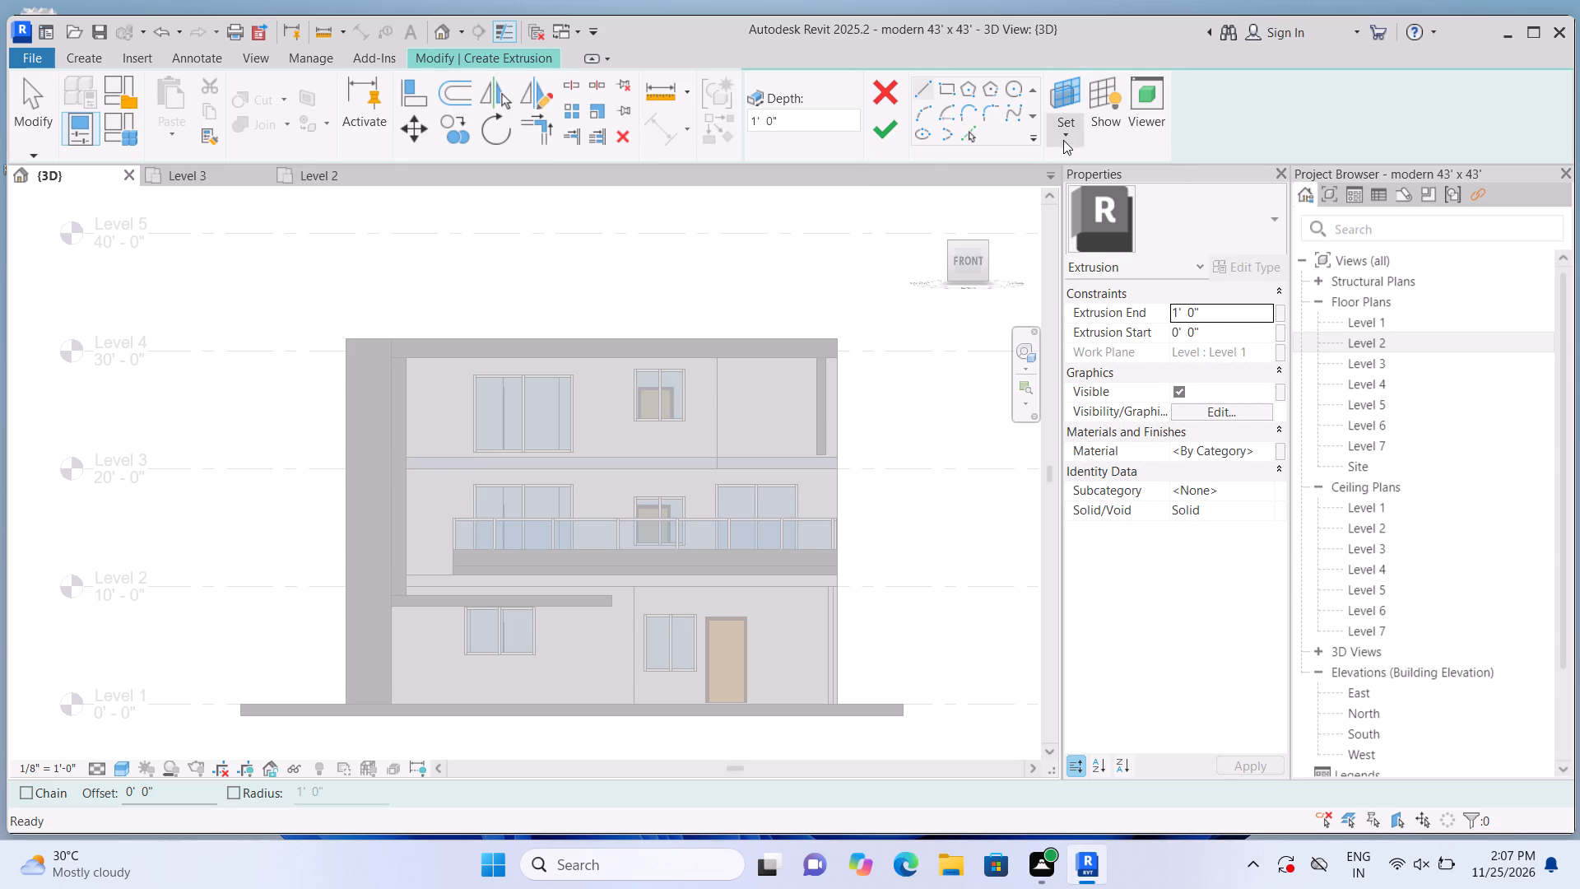
click(1070, 202)
scroll(594, 578, up, 2)
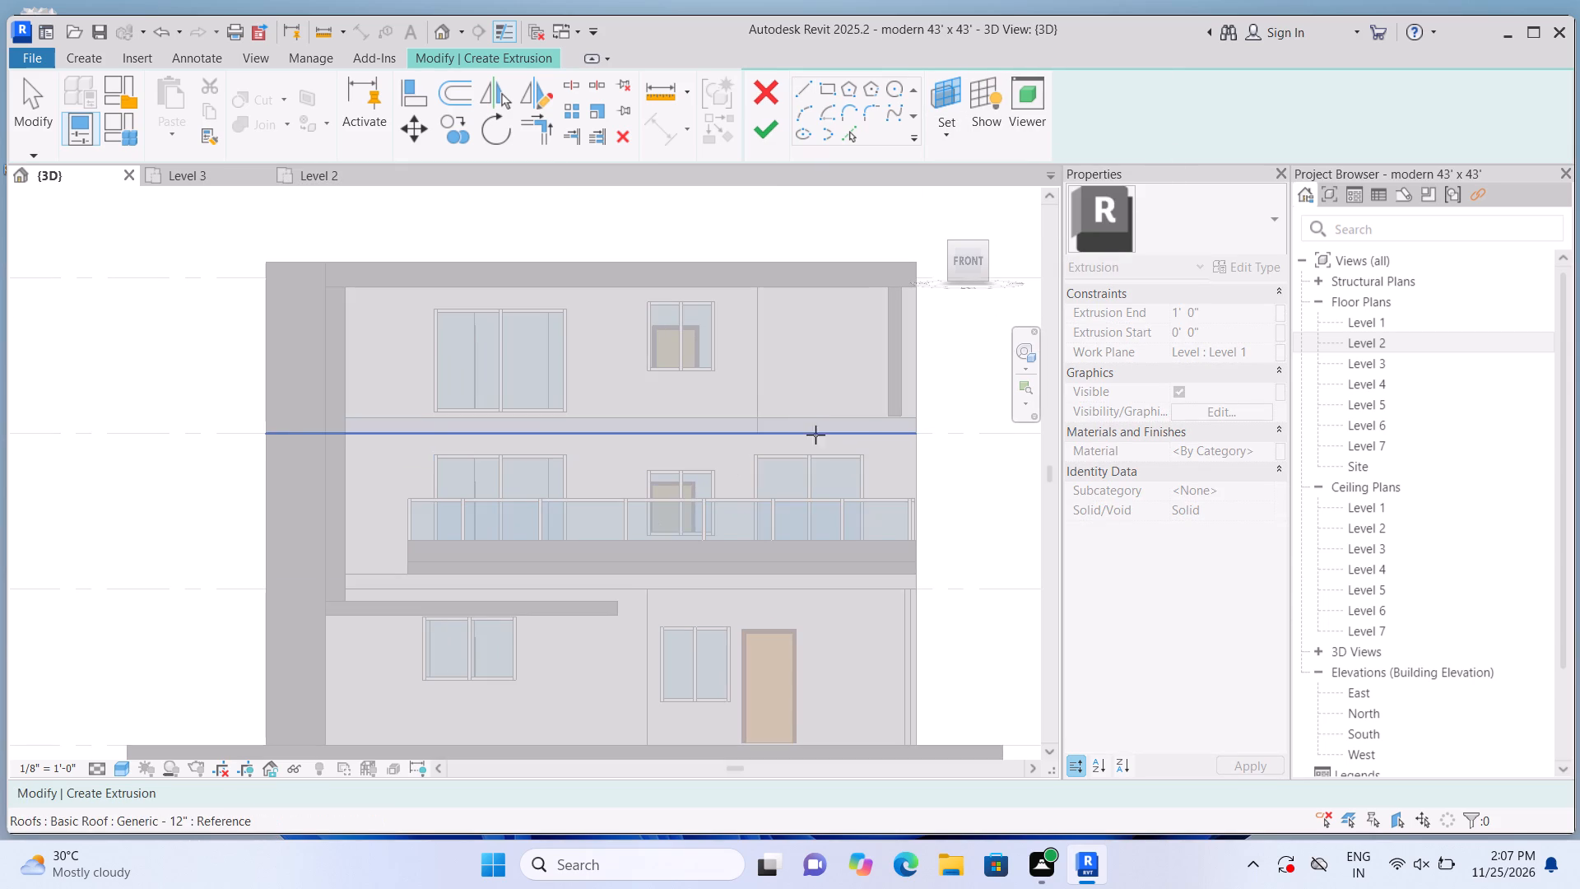
click(918, 425)
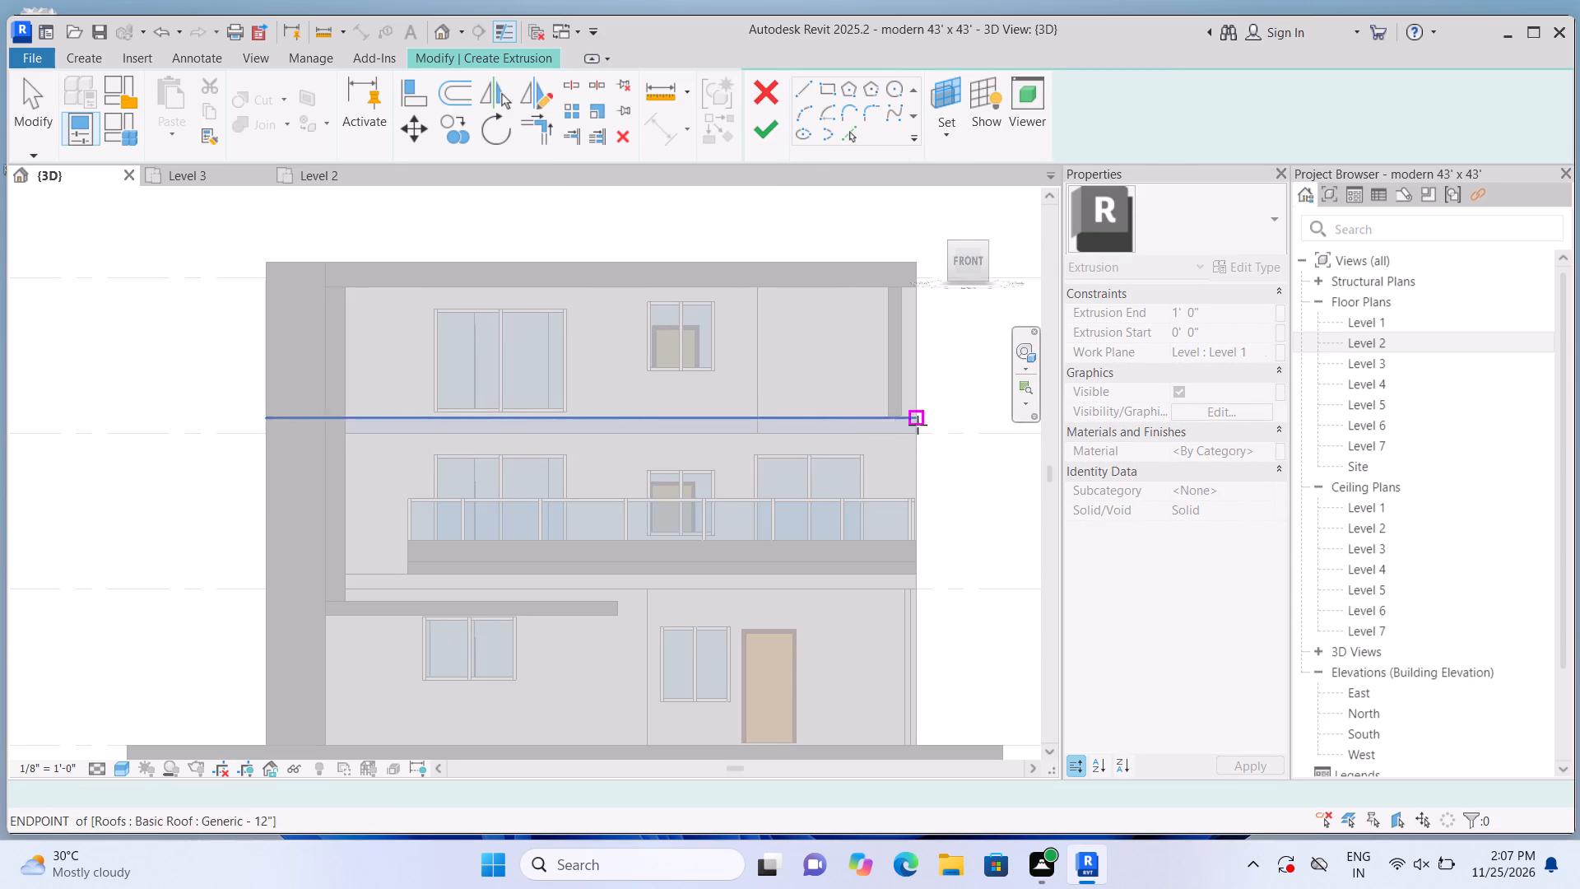
click(950, 83)
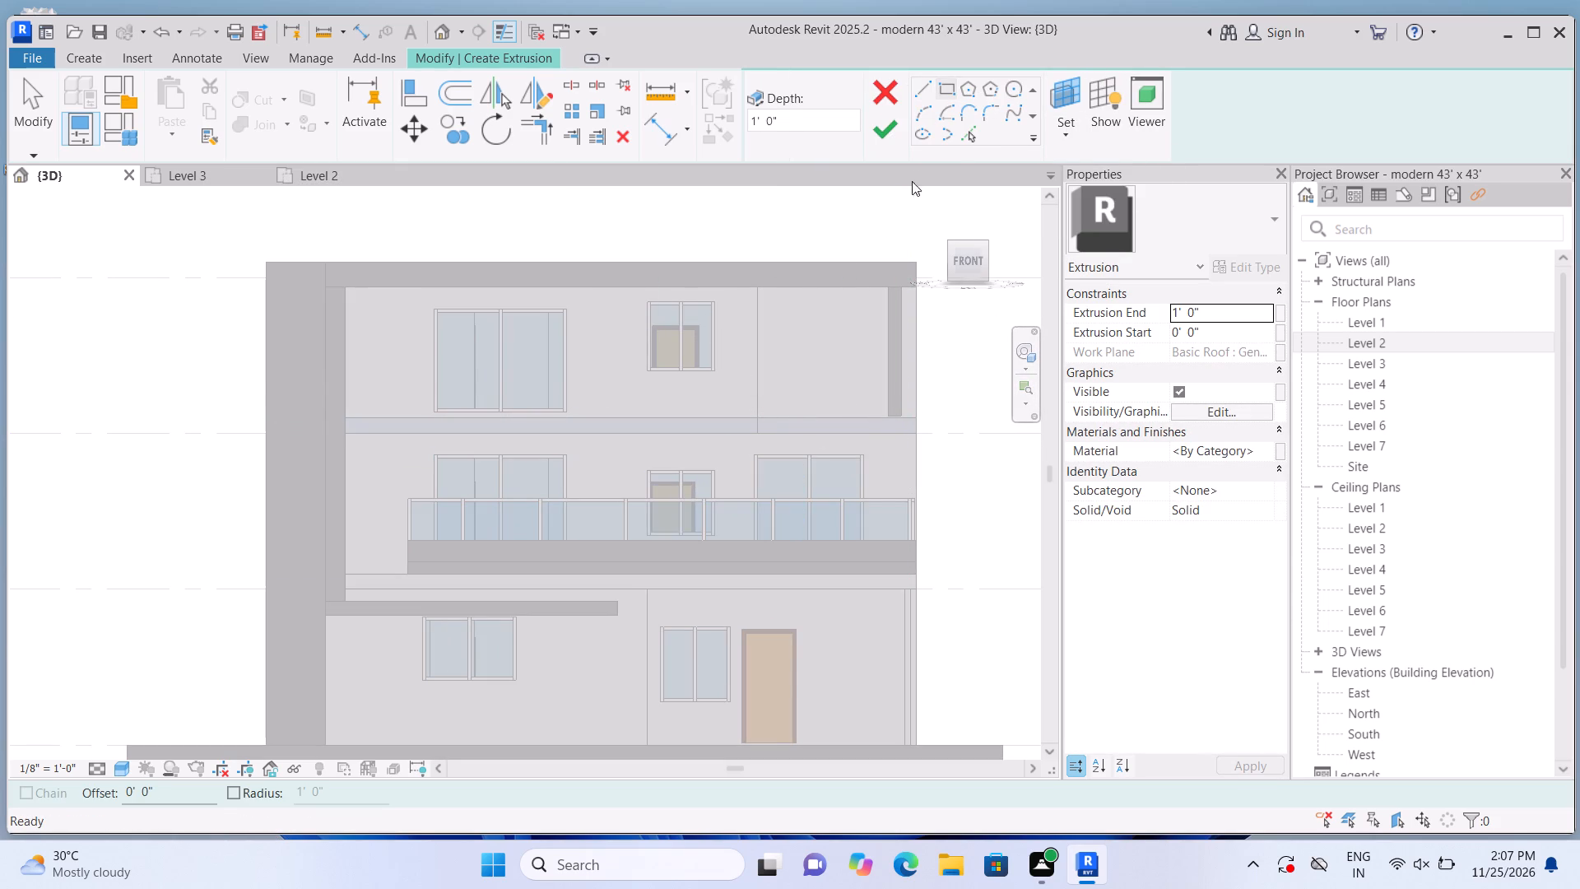
click(414, 426)
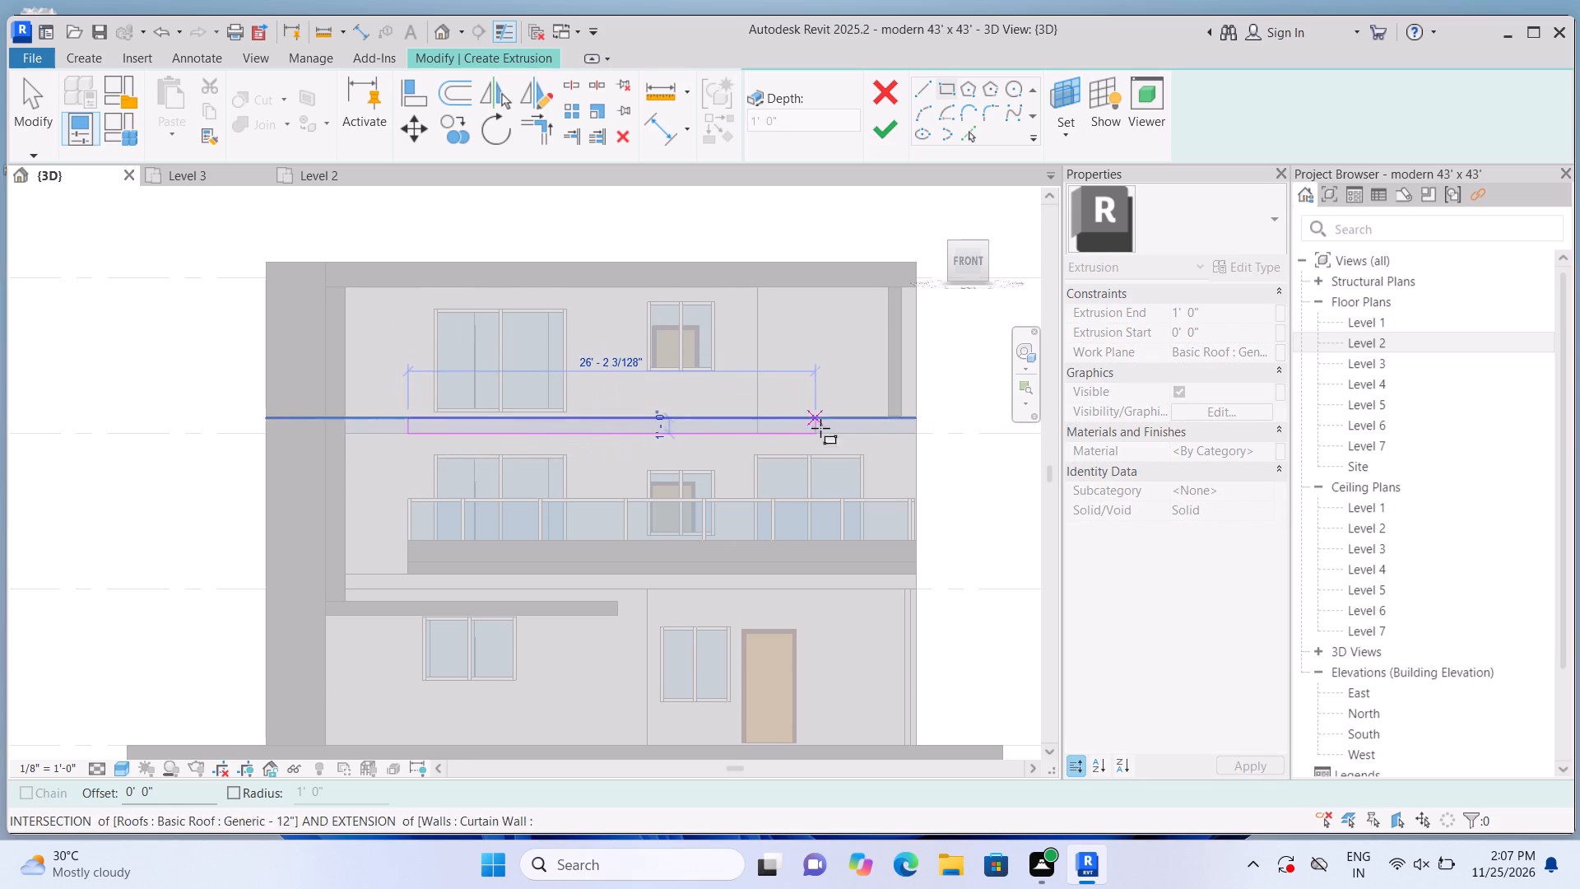
scroll(874, 422, up, 5)
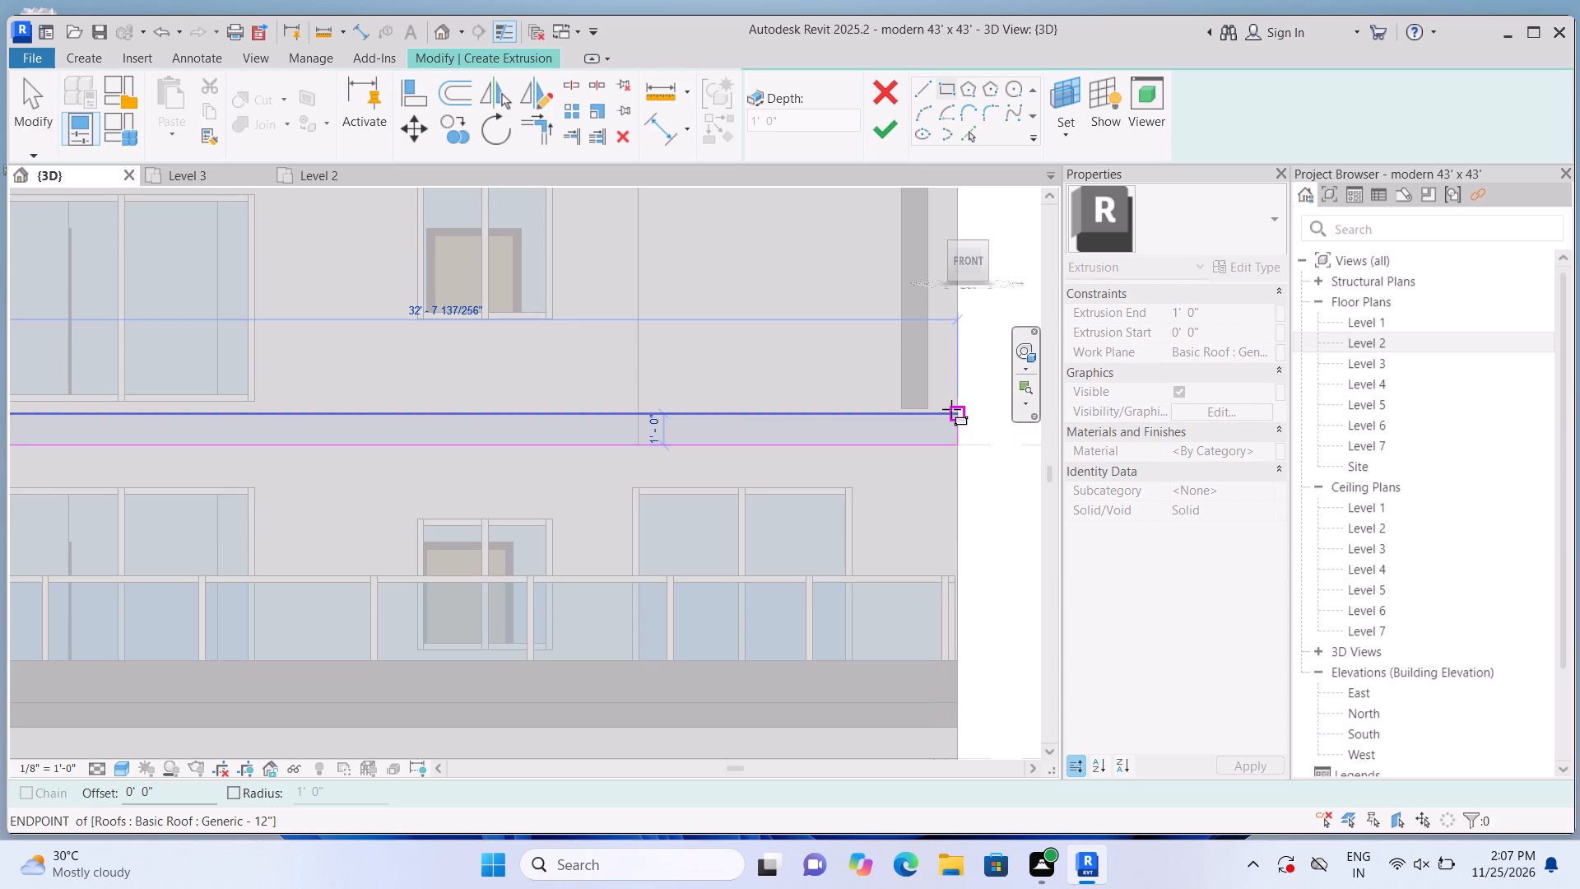
click(951, 409)
click(886, 121)
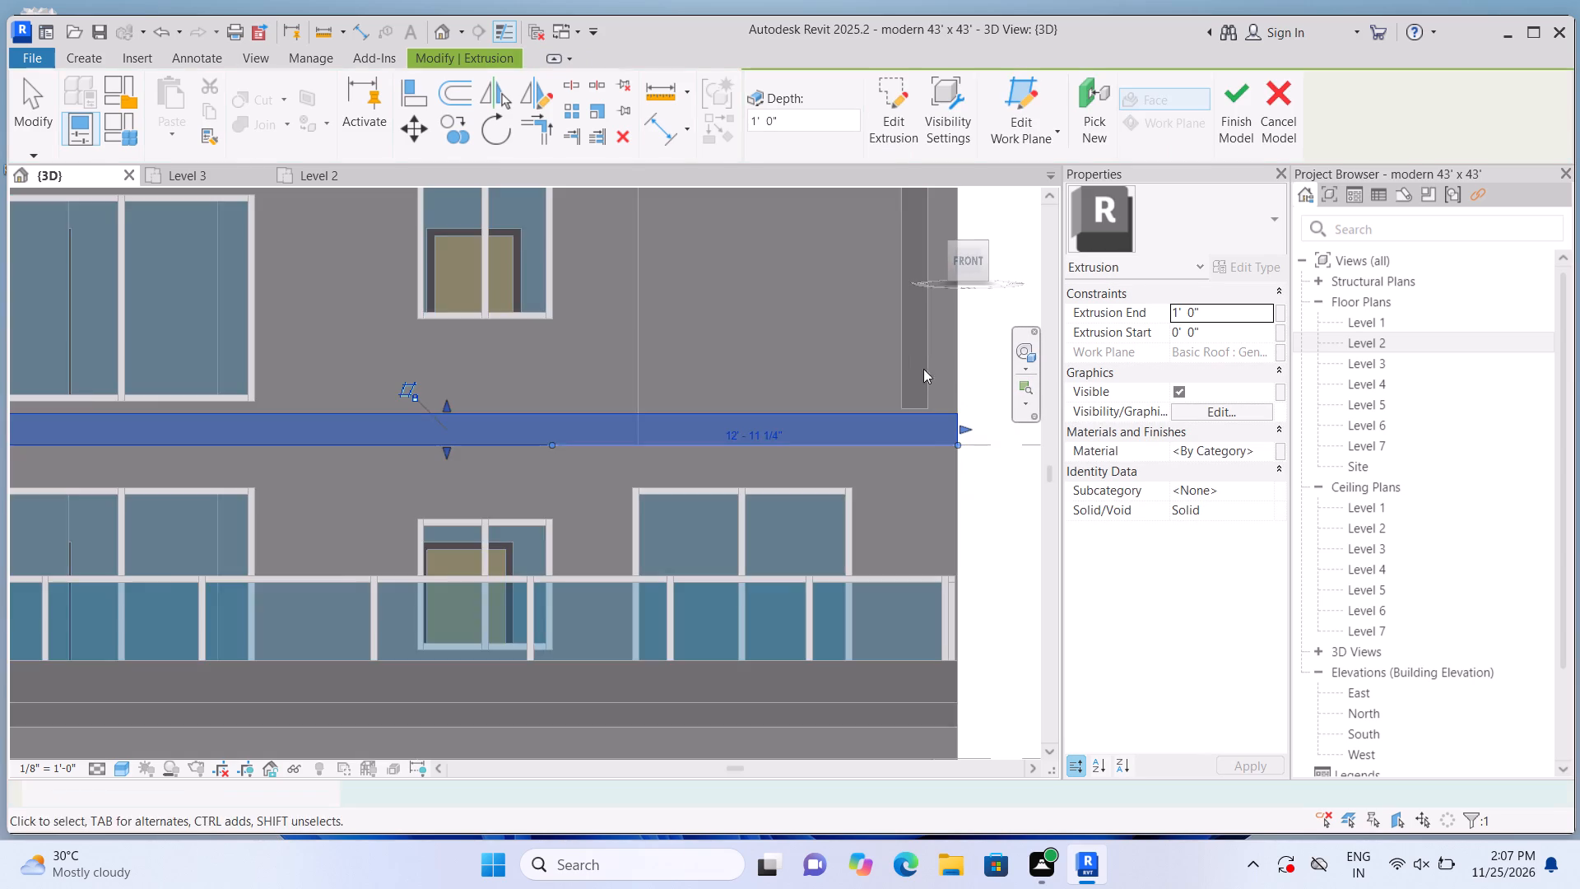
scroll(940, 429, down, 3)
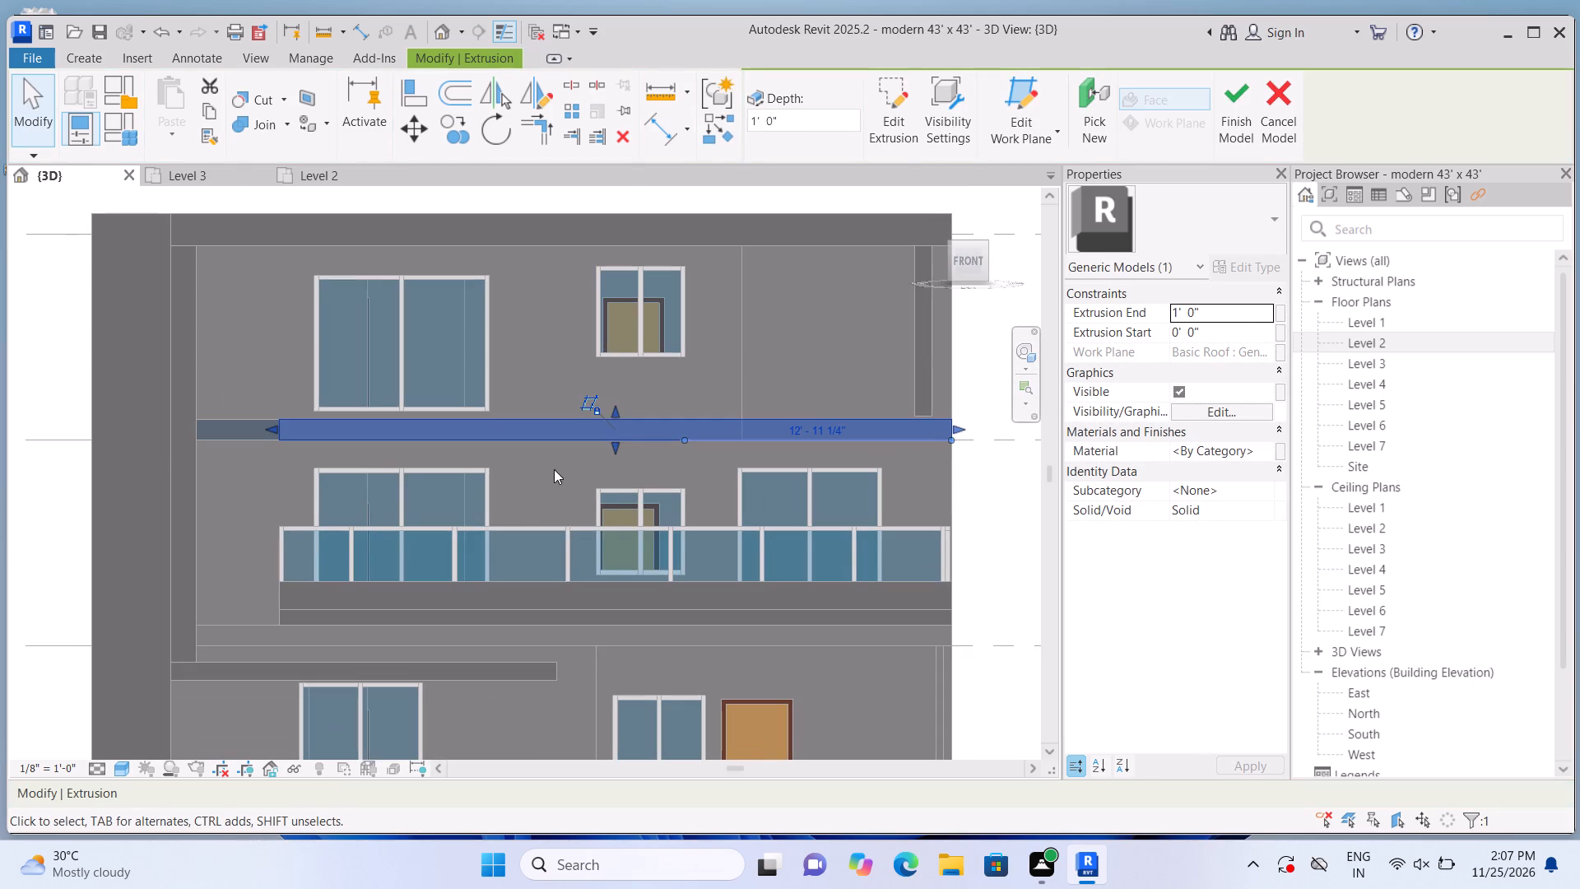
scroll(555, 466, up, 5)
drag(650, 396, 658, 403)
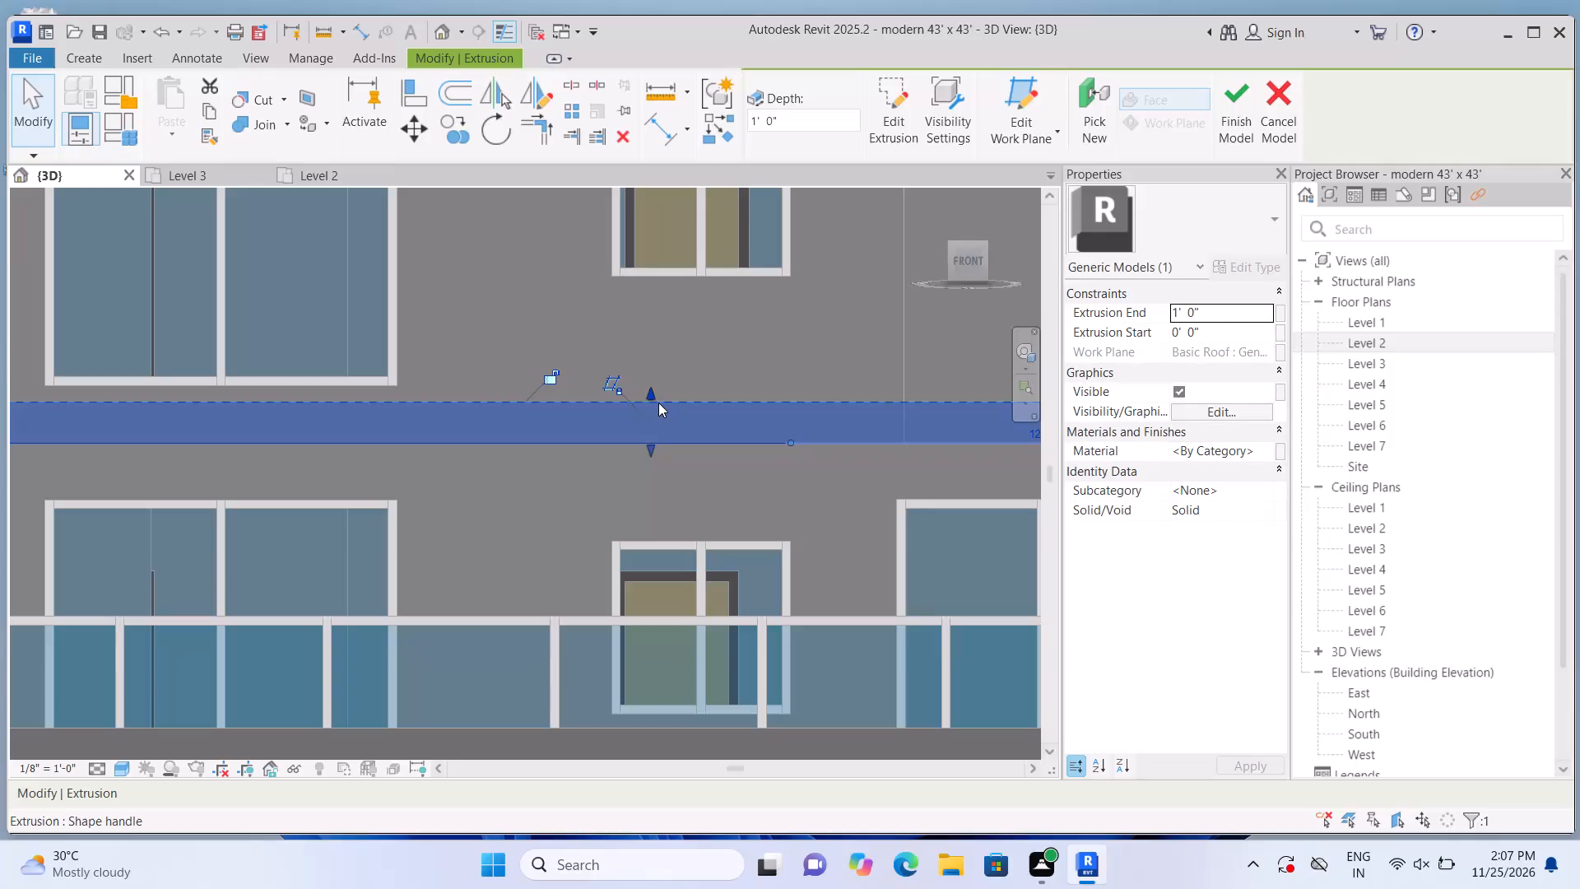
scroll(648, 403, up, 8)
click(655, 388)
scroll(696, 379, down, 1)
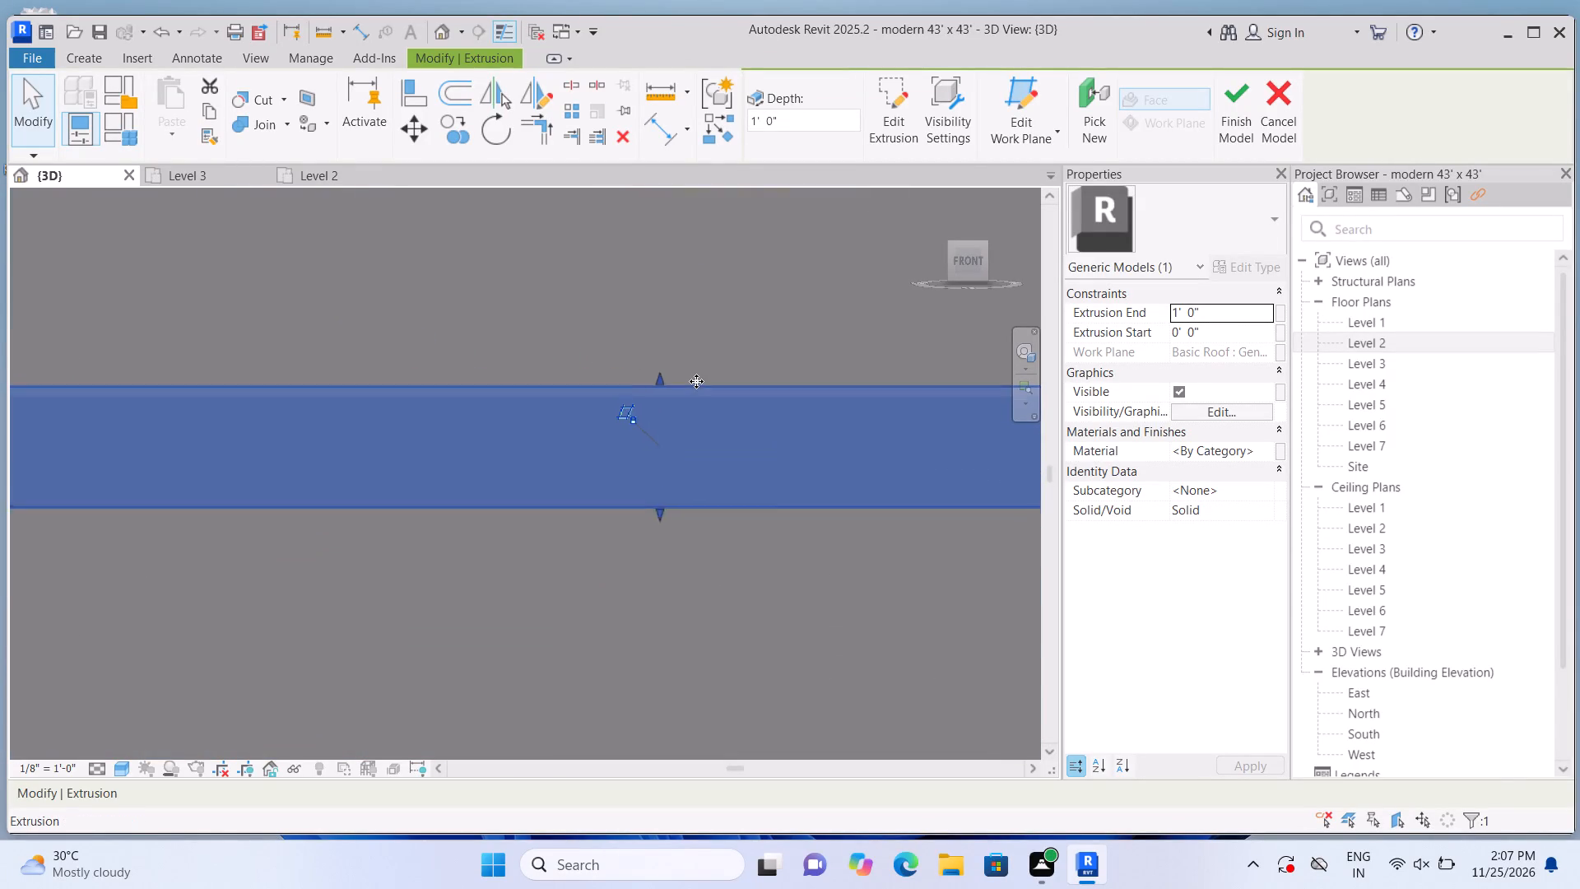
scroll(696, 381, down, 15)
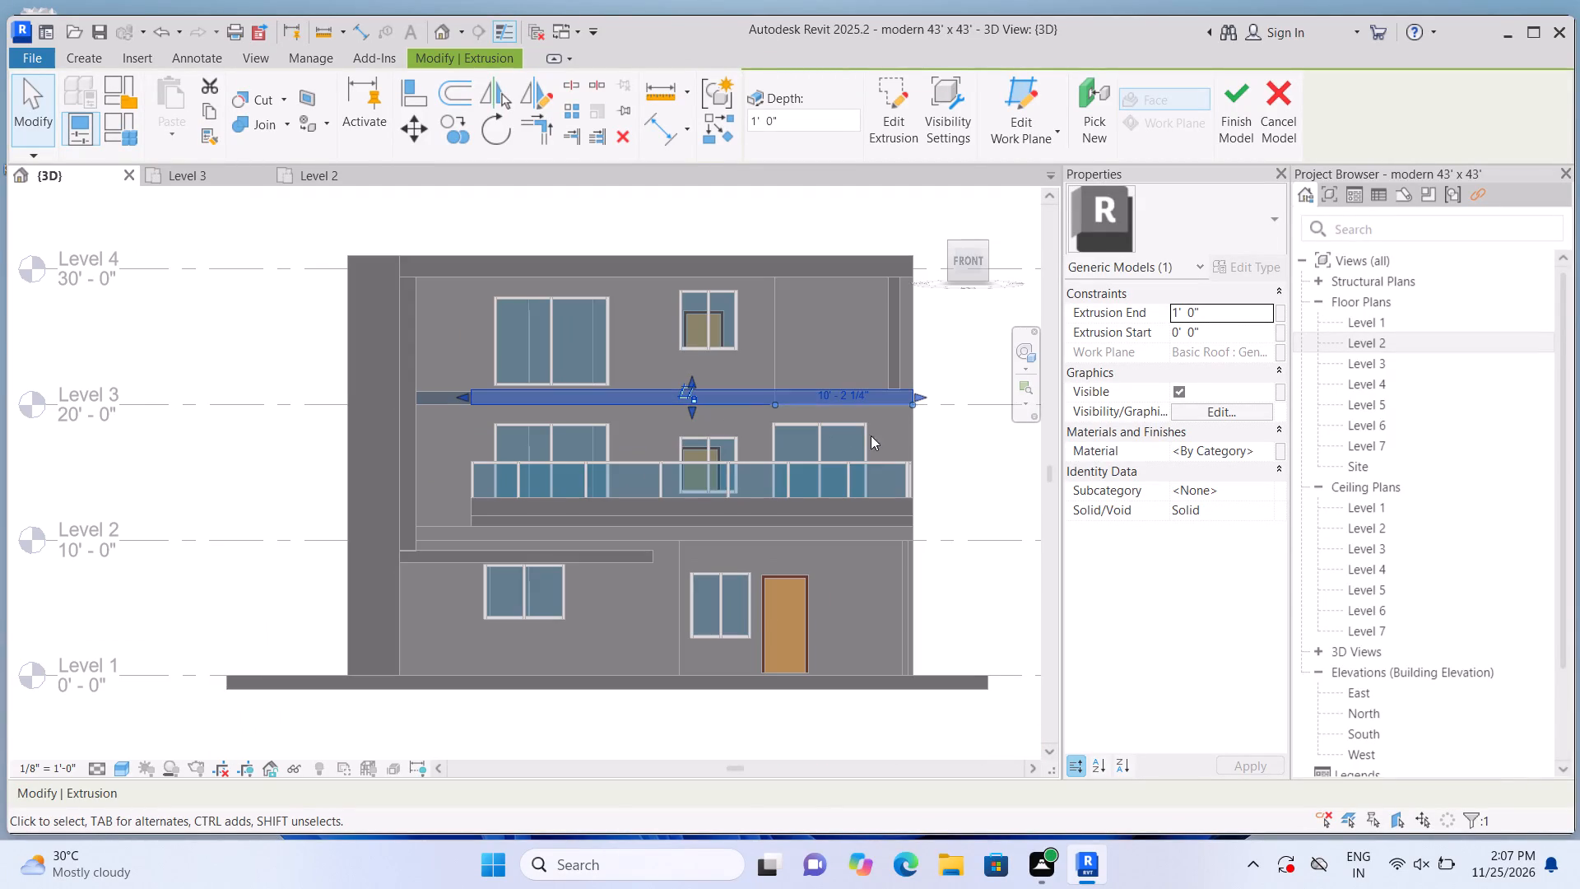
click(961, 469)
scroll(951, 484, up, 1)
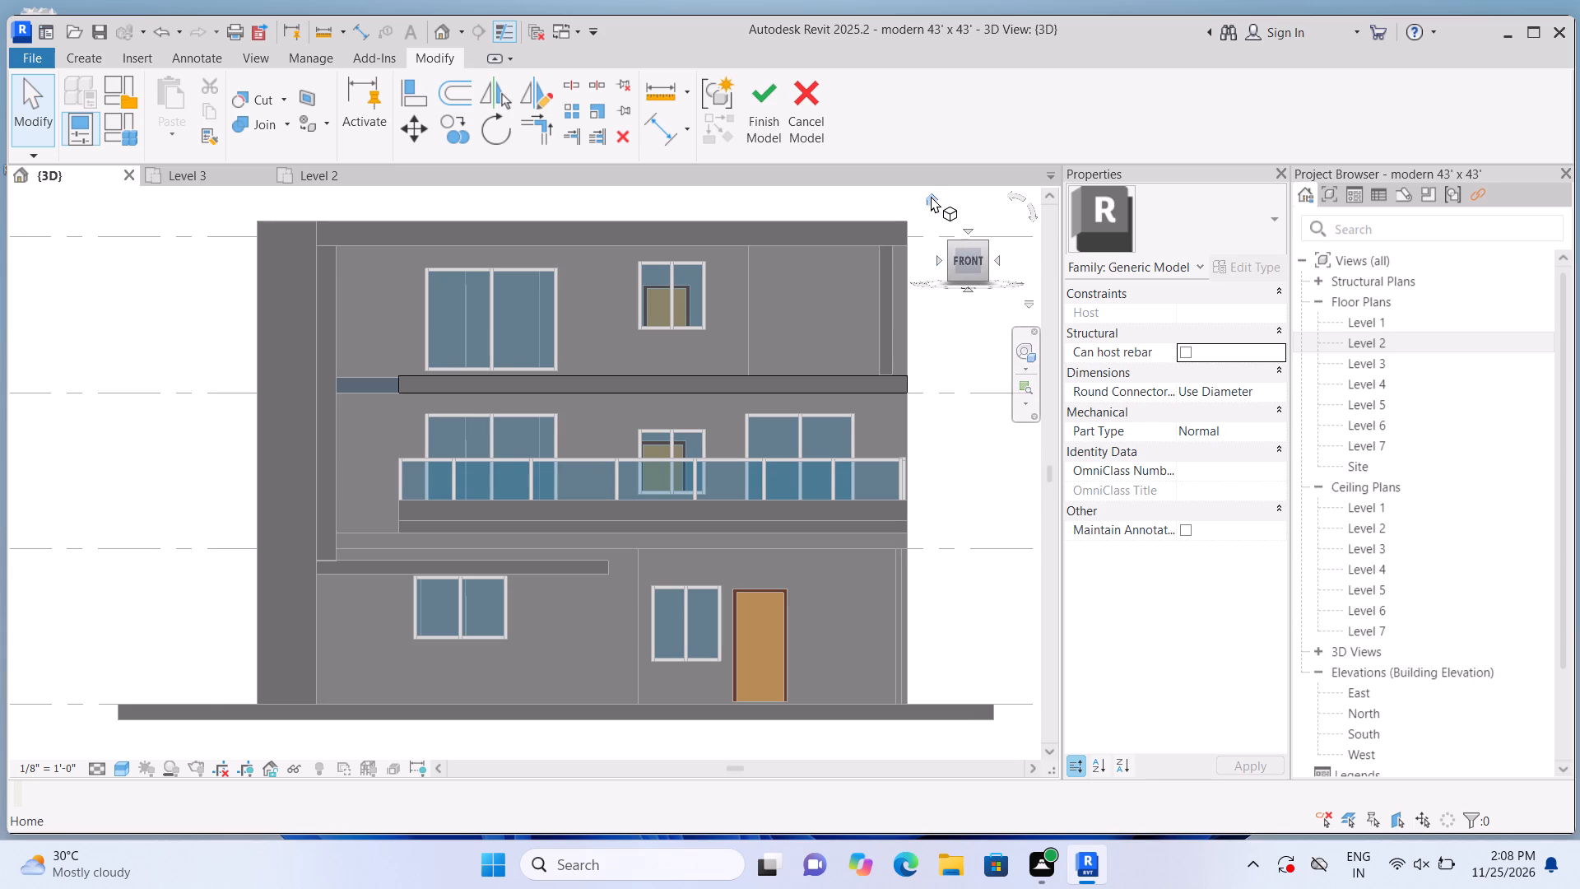
In the 3D view, stretch the Level 3 extrusion's front face outward over the balcony to a depth of about 4' 9 13/16".
click(931, 196)
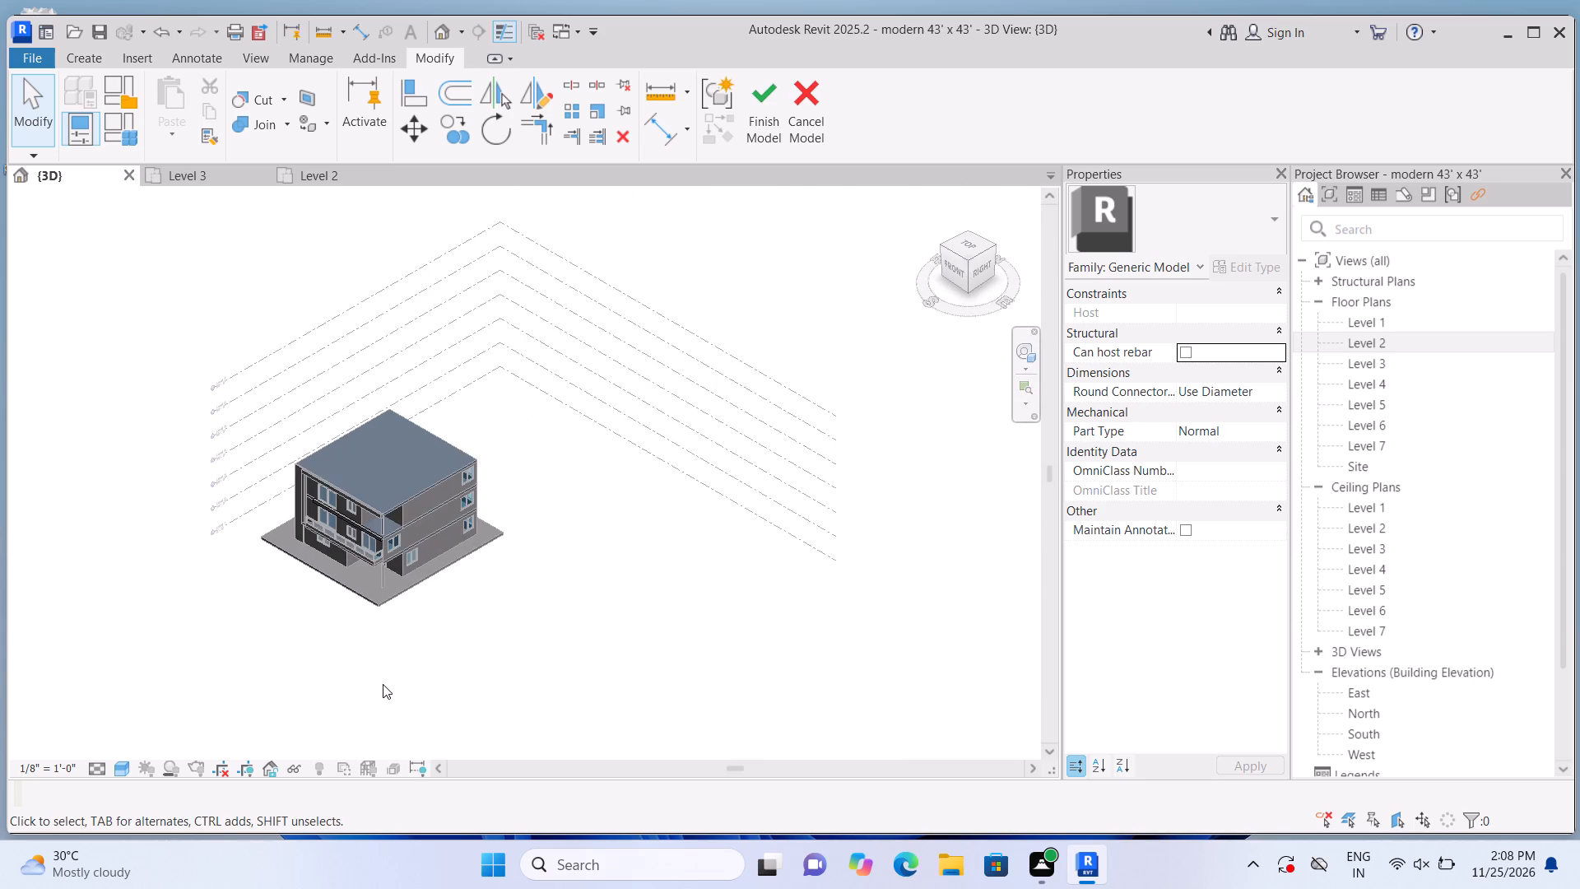
middle_drag(383, 684, 391, 532)
scroll(324, 516, up, 6)
middle_drag(356, 570, 430, 657)
scroll(427, 570, up, 5)
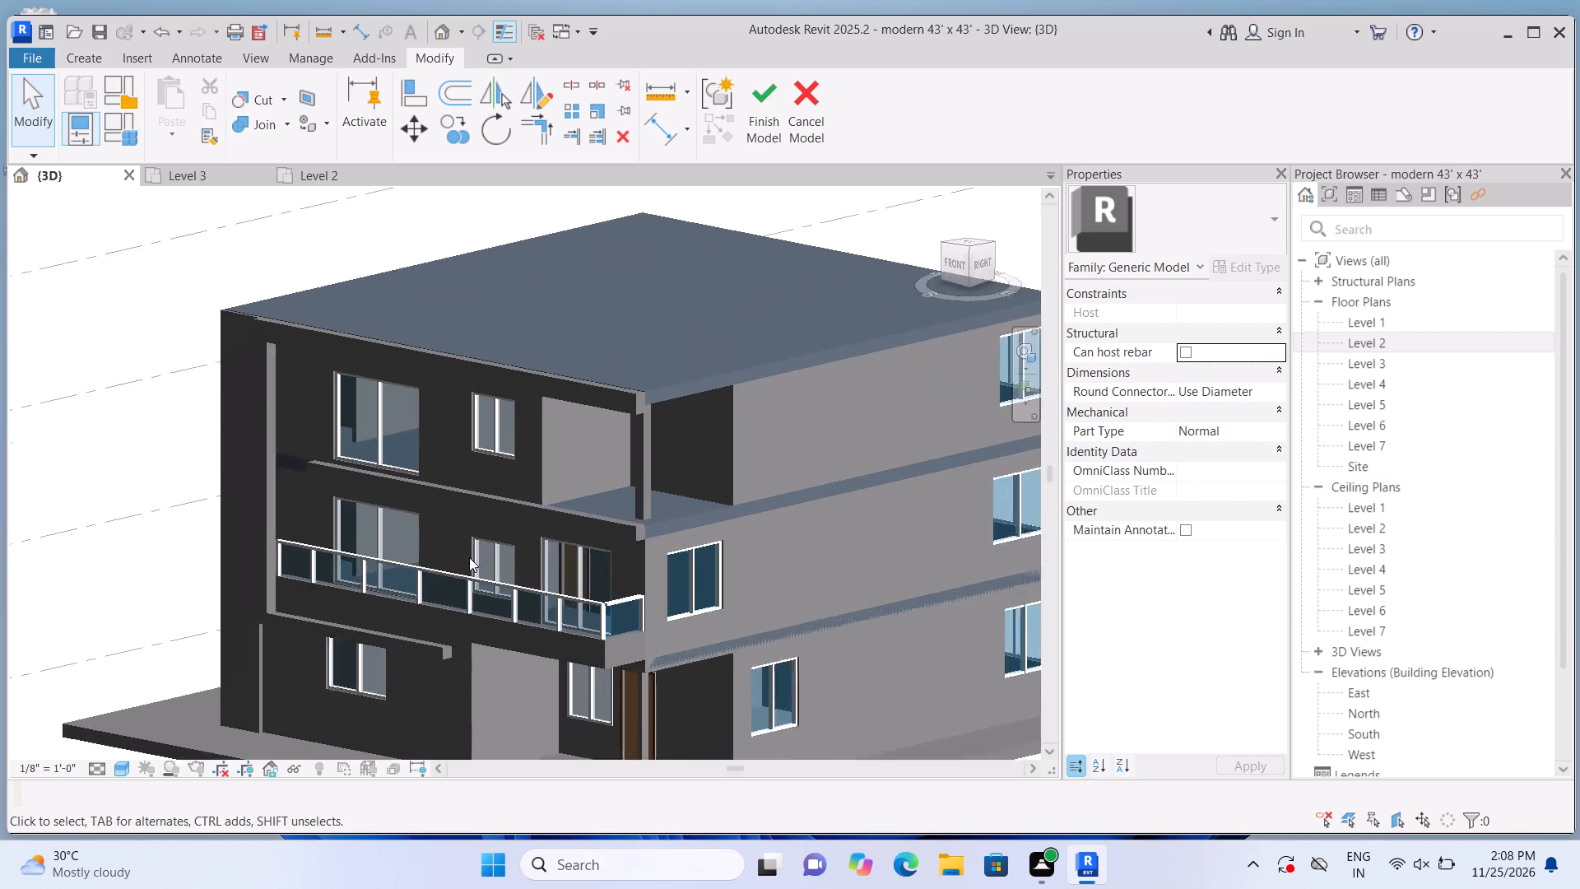
scroll(469, 557, up, 3)
click(587, 504)
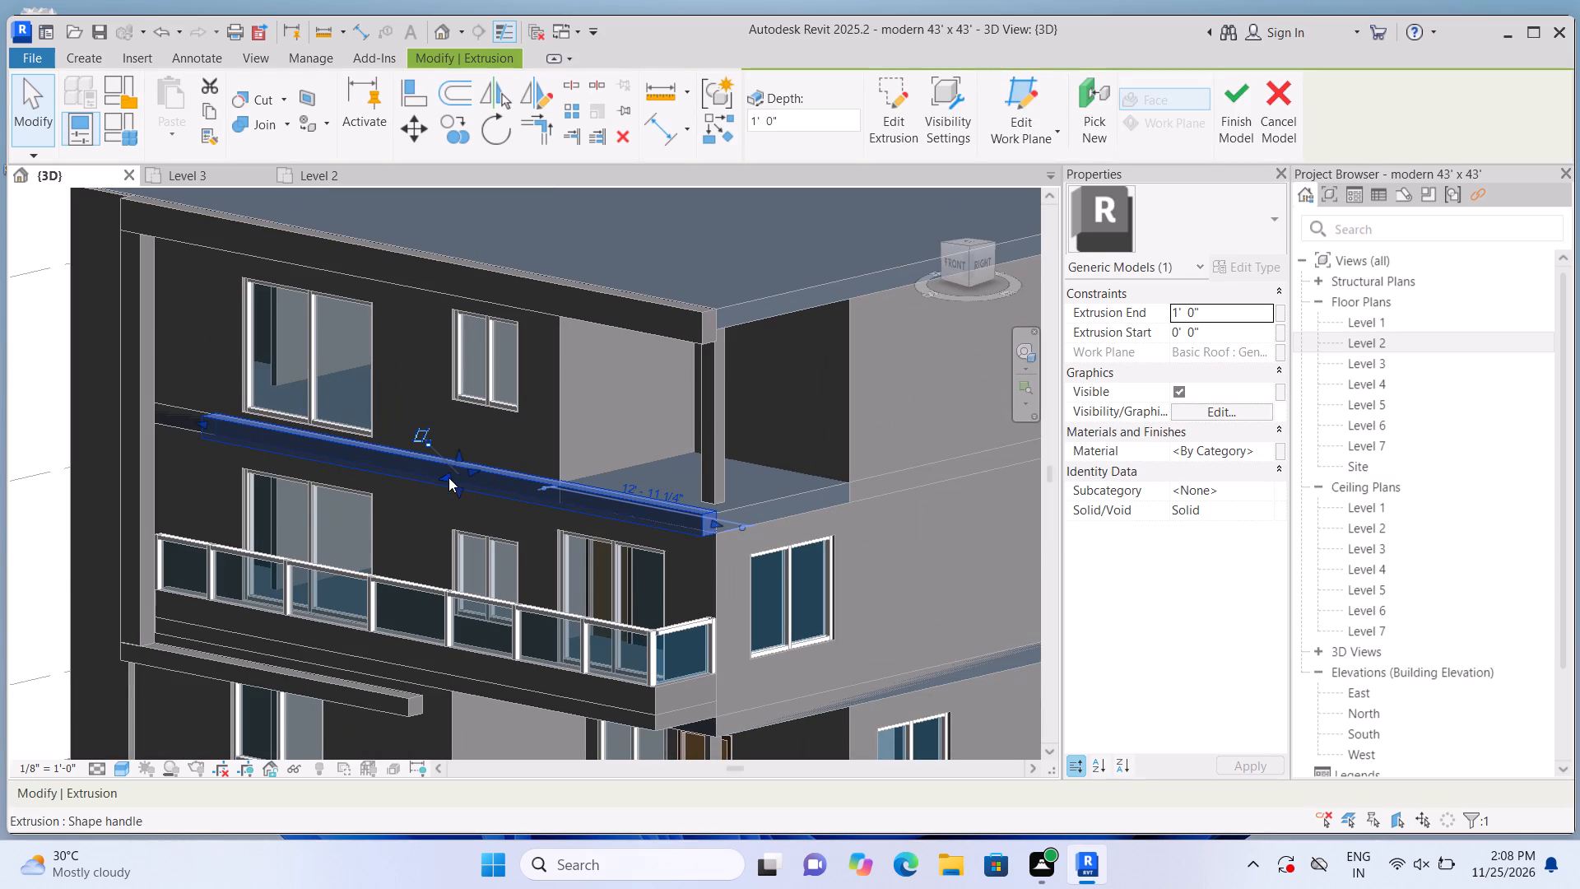
drag(441, 475, 397, 494)
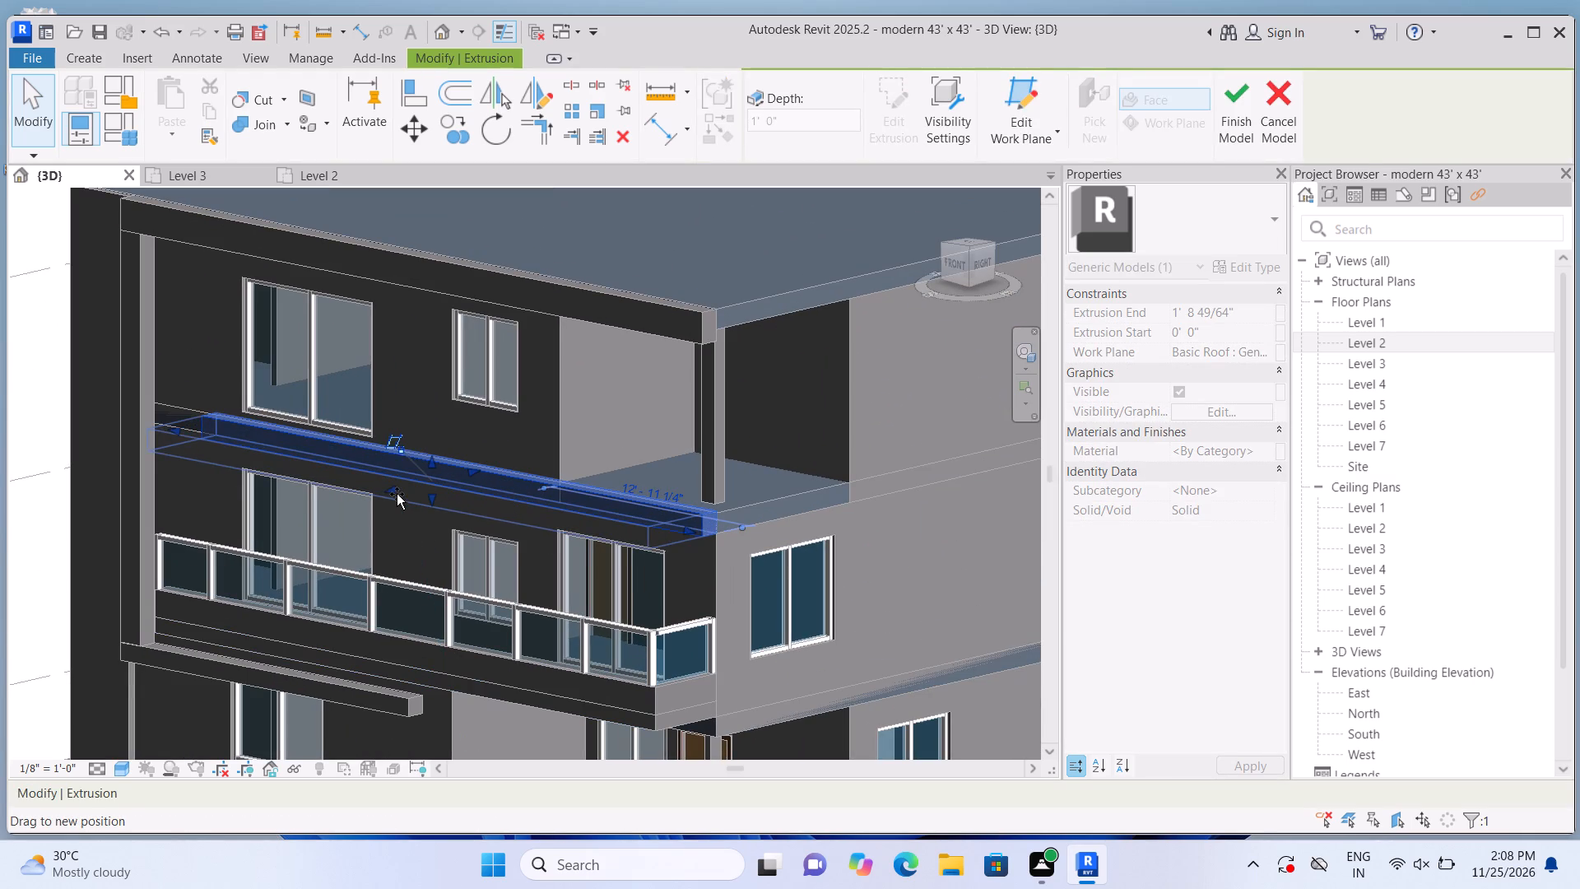
drag(397, 494, 387, 503)
drag(387, 503, 399, 492)
Examine from the east, front and west sides how the deepened extrusion lines up with the Level 2 balcony and railing below.
scroll(453, 486, down, 2)
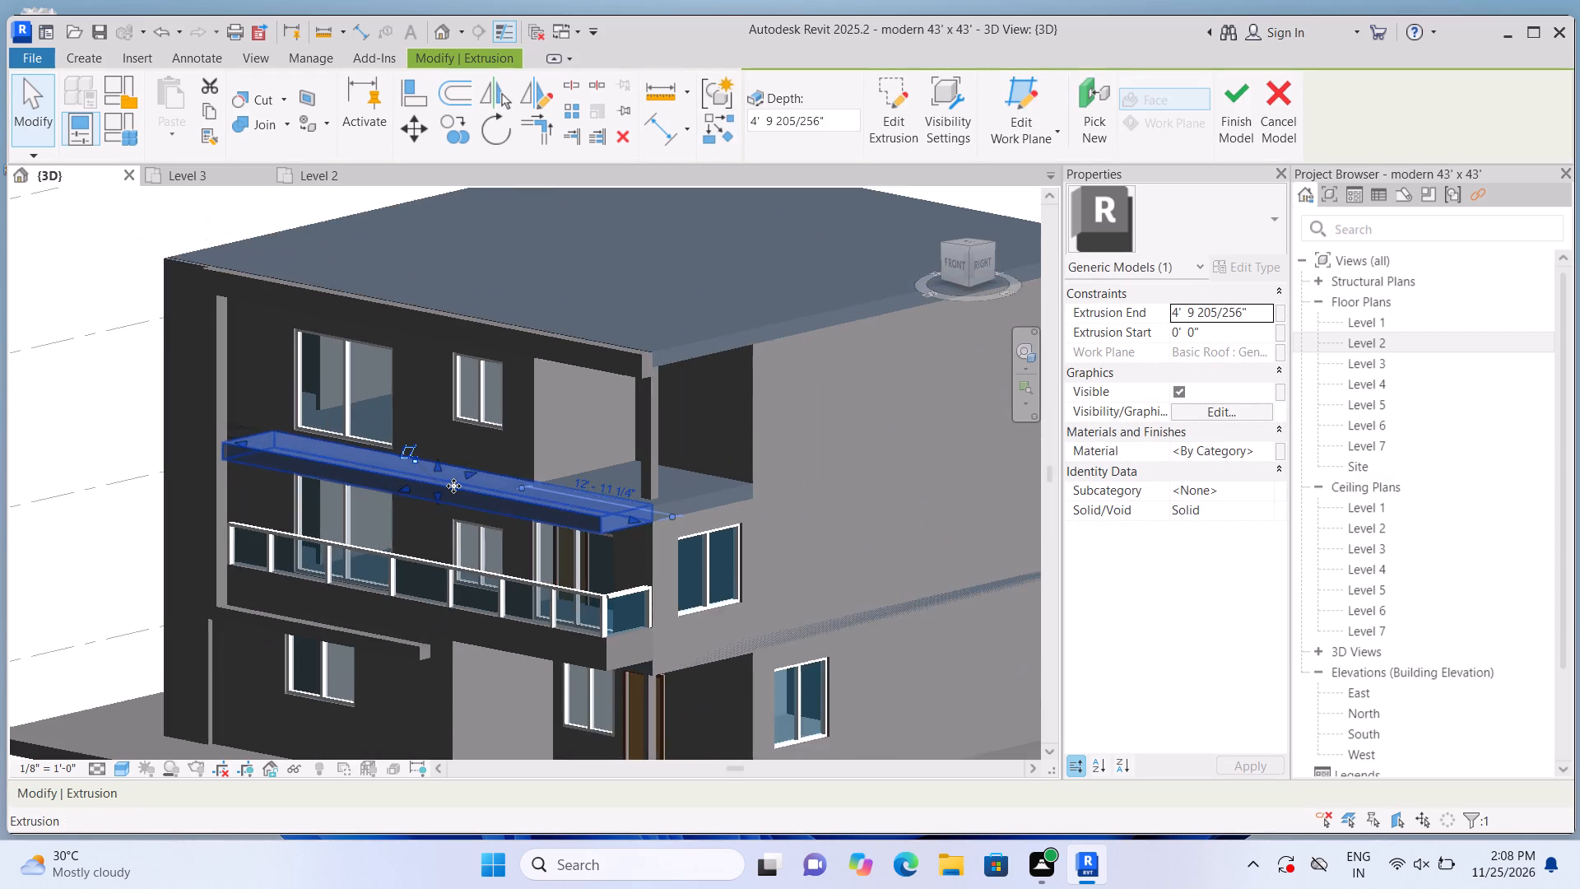
scroll(201, 603, up, 2)
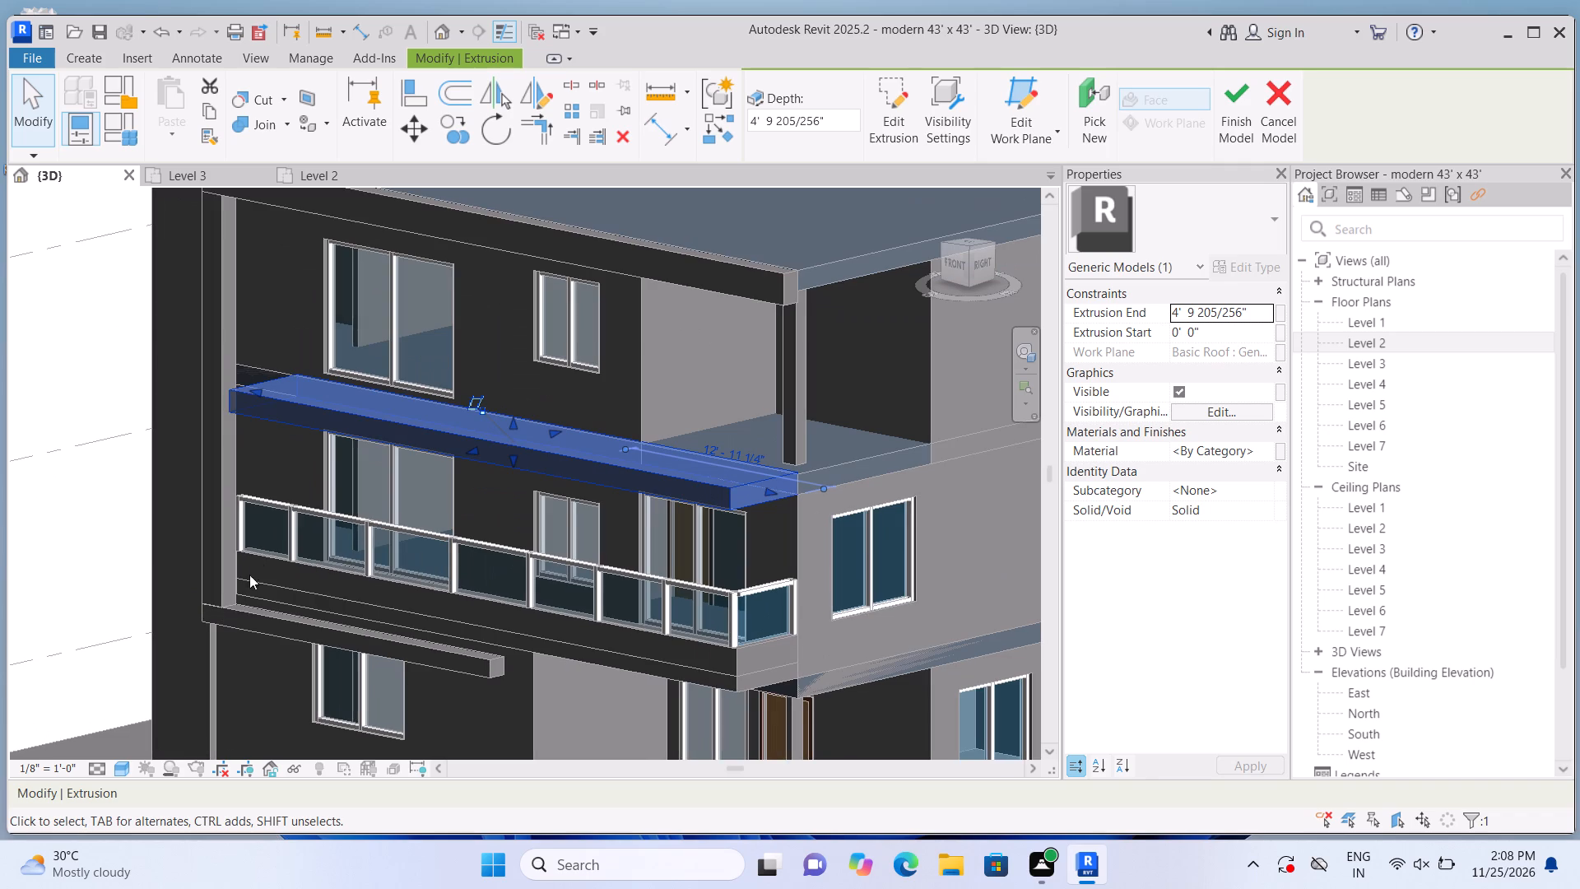
scroll(357, 432, up, 3)
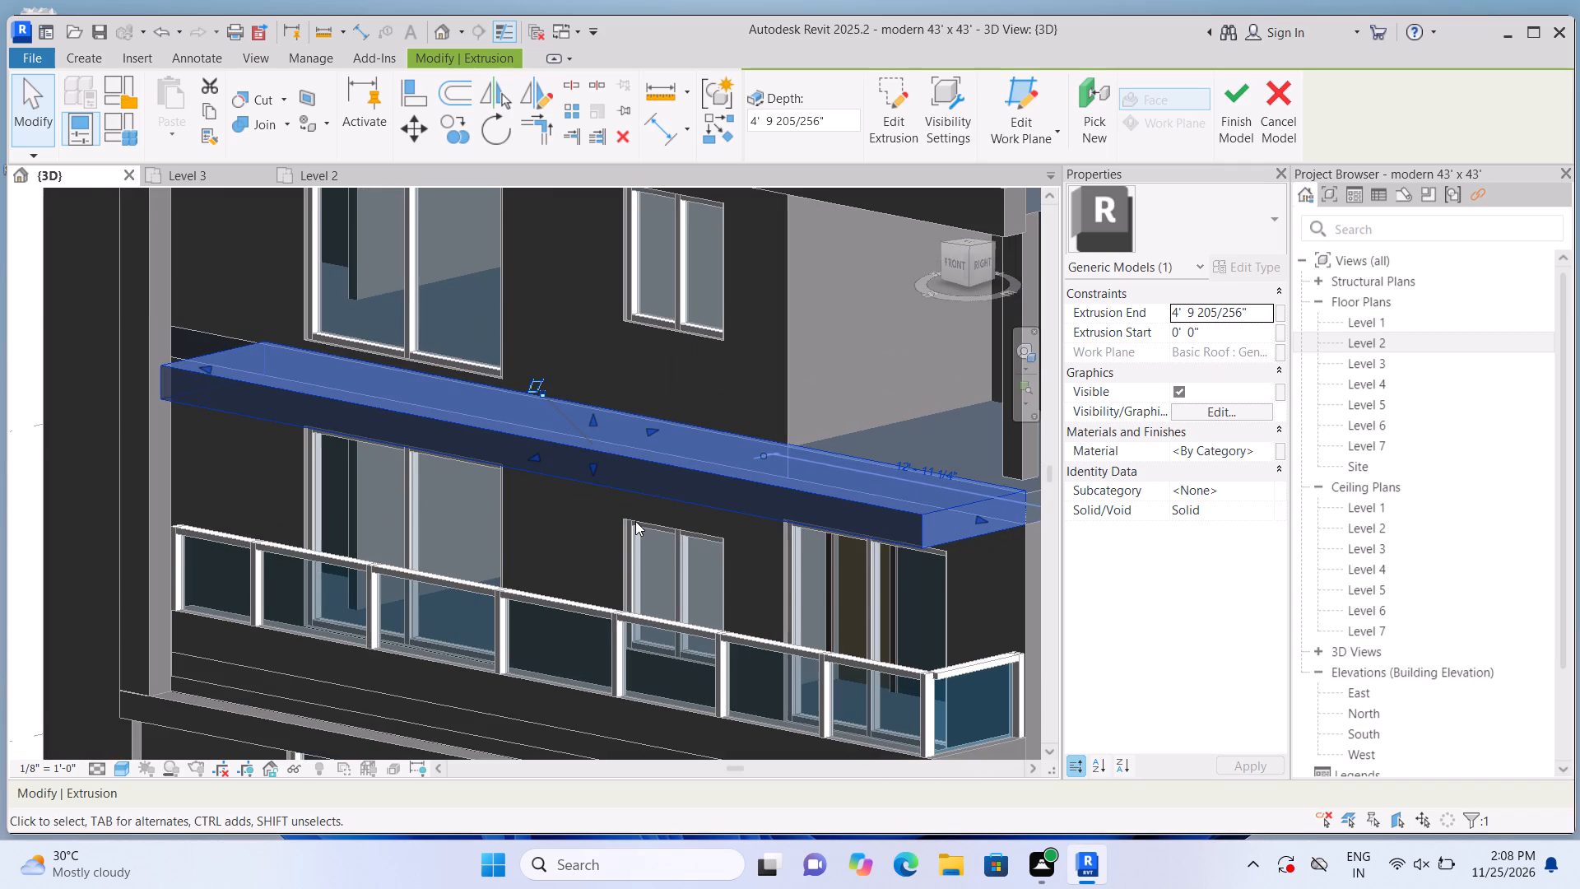
scroll(635, 521, down, 4)
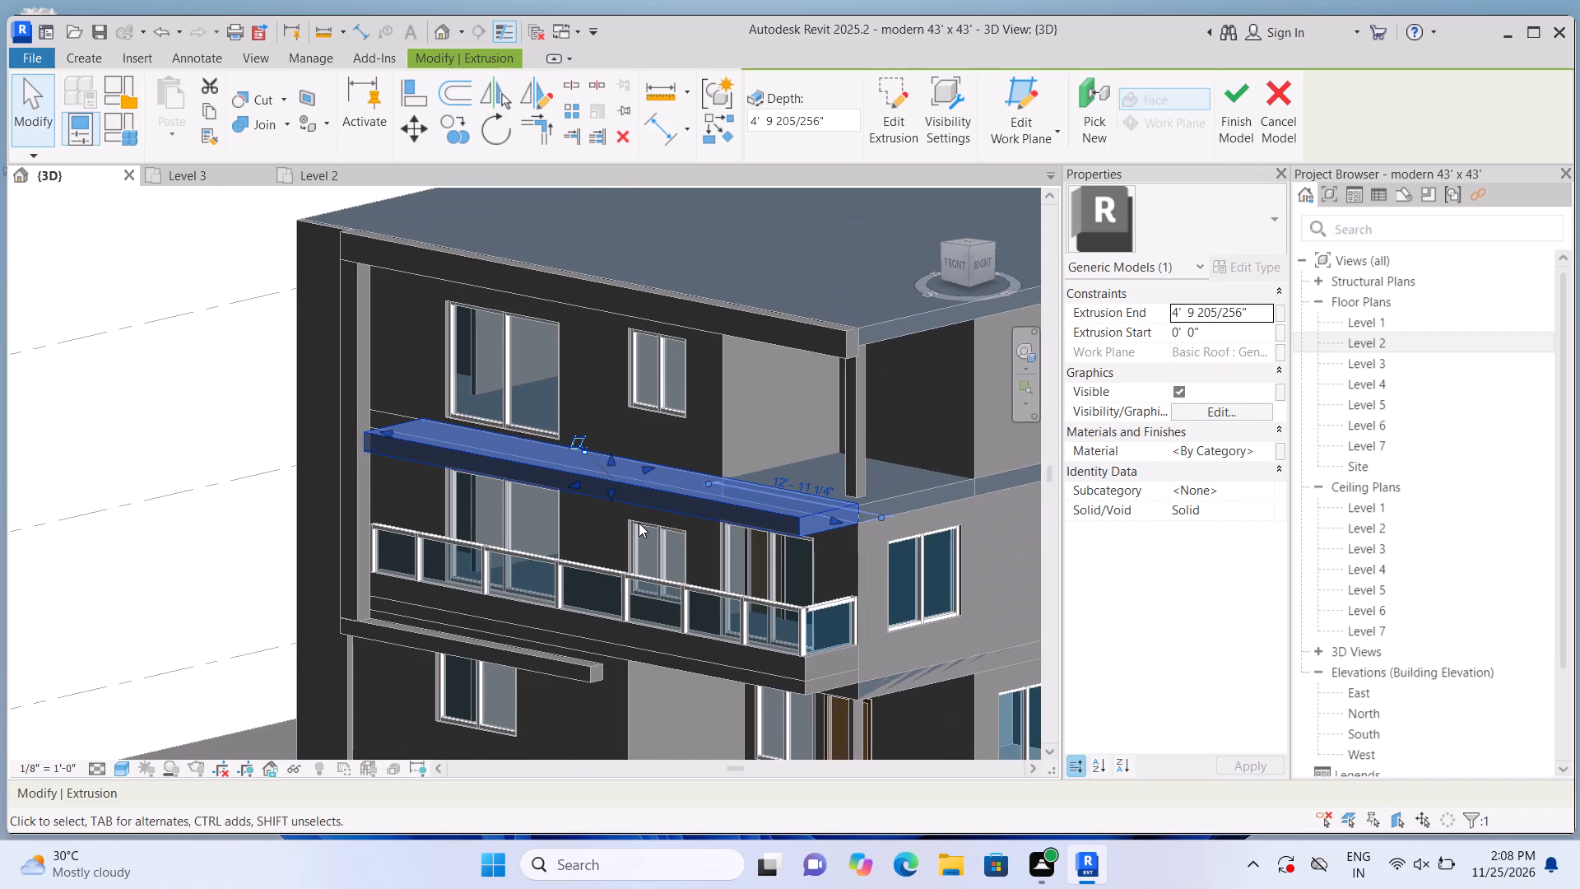
scroll(642, 524, down, 1)
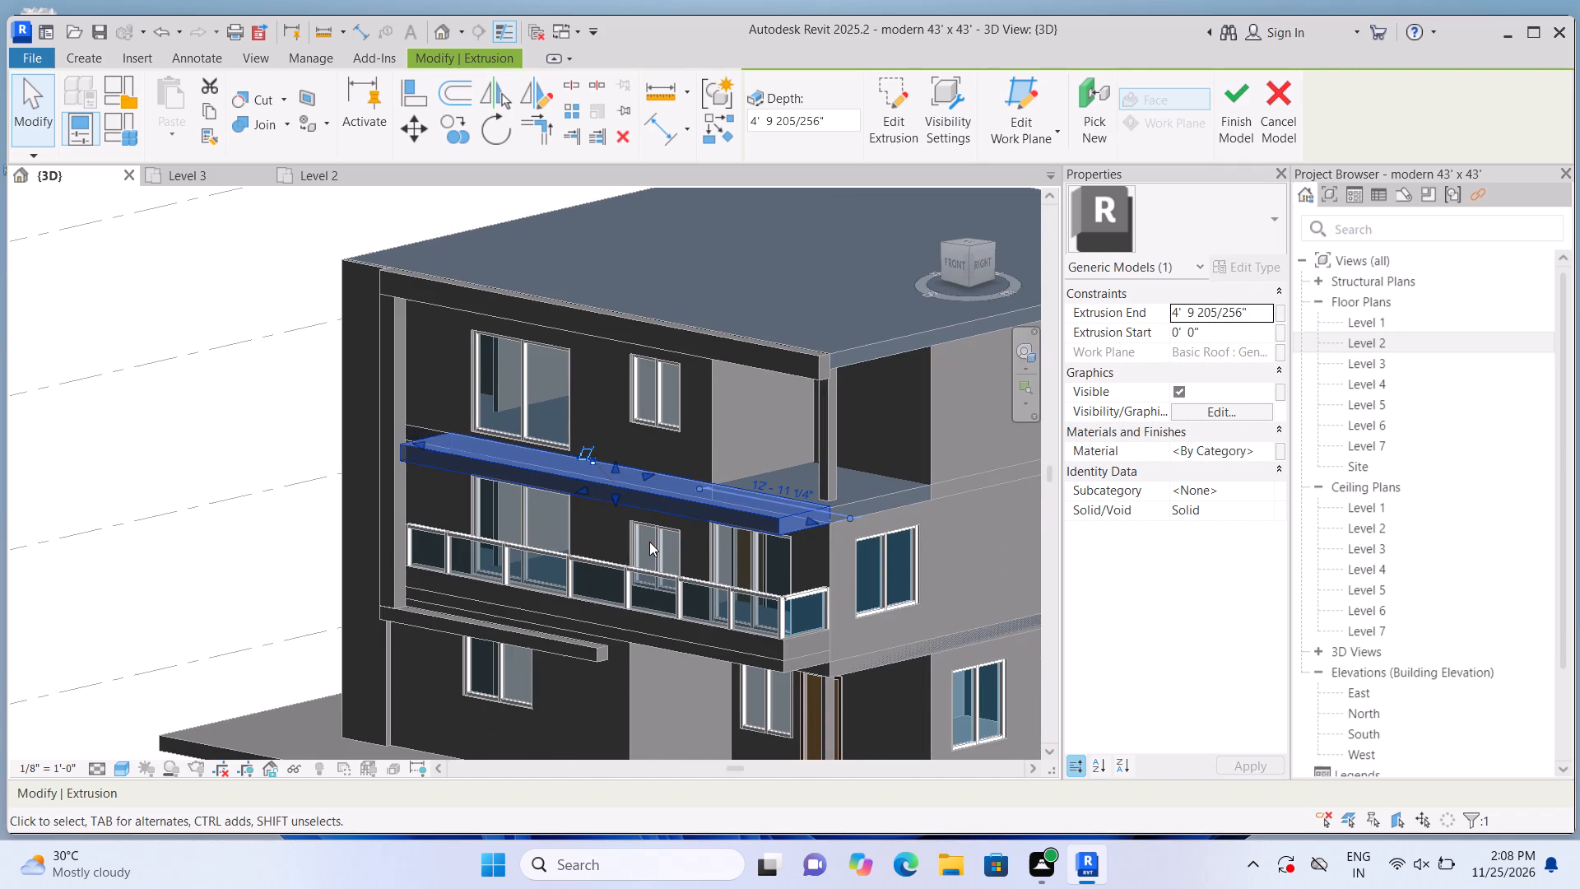
scroll(632, 535, up, 5)
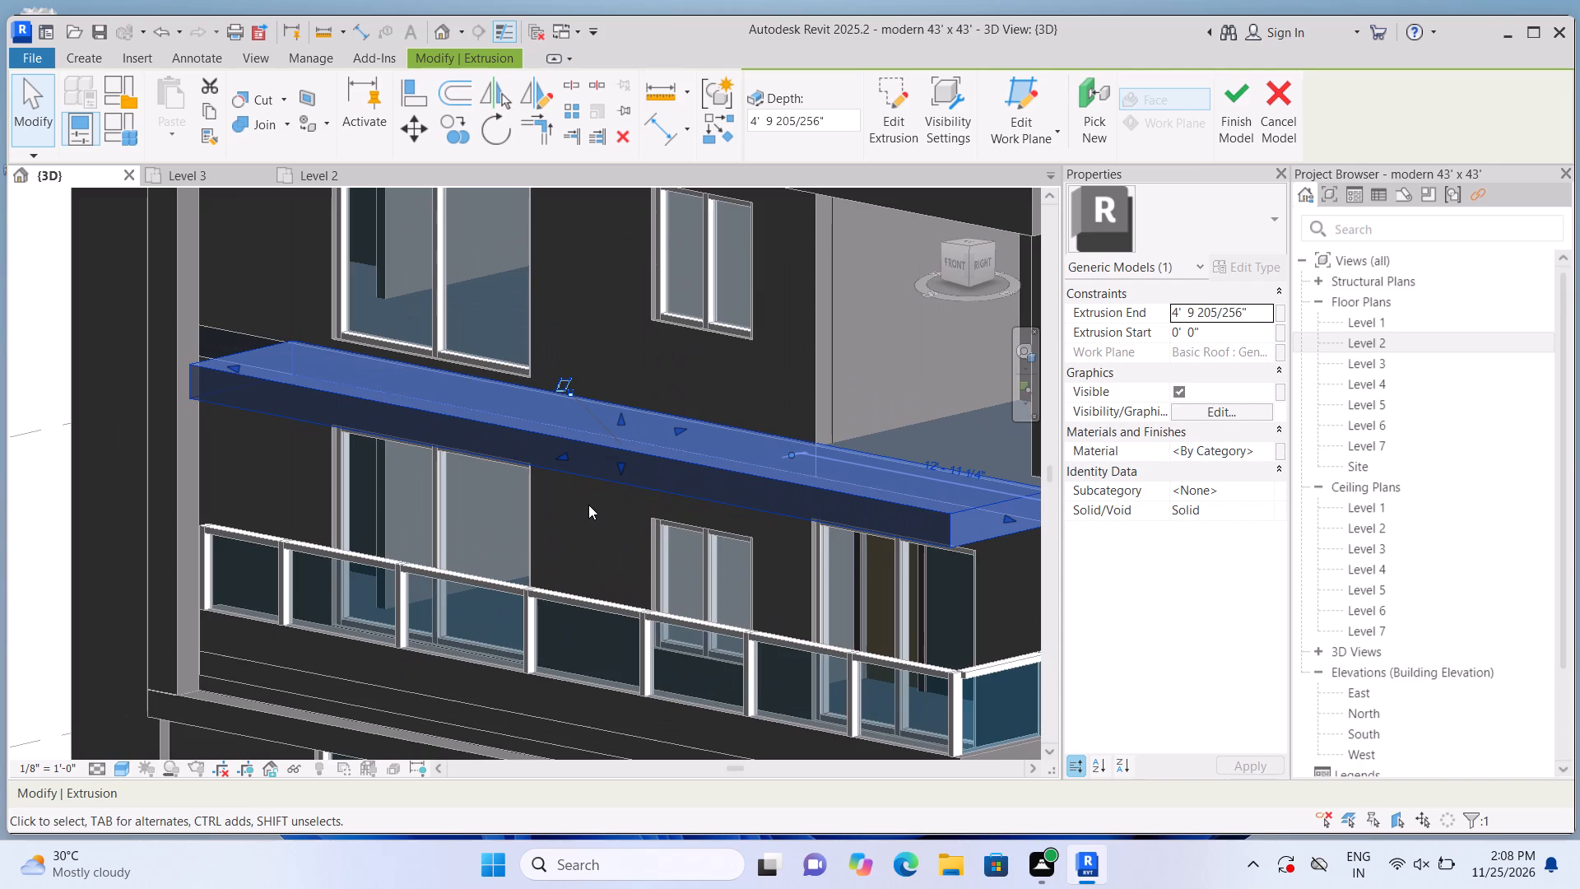
scroll(610, 506, down, 5)
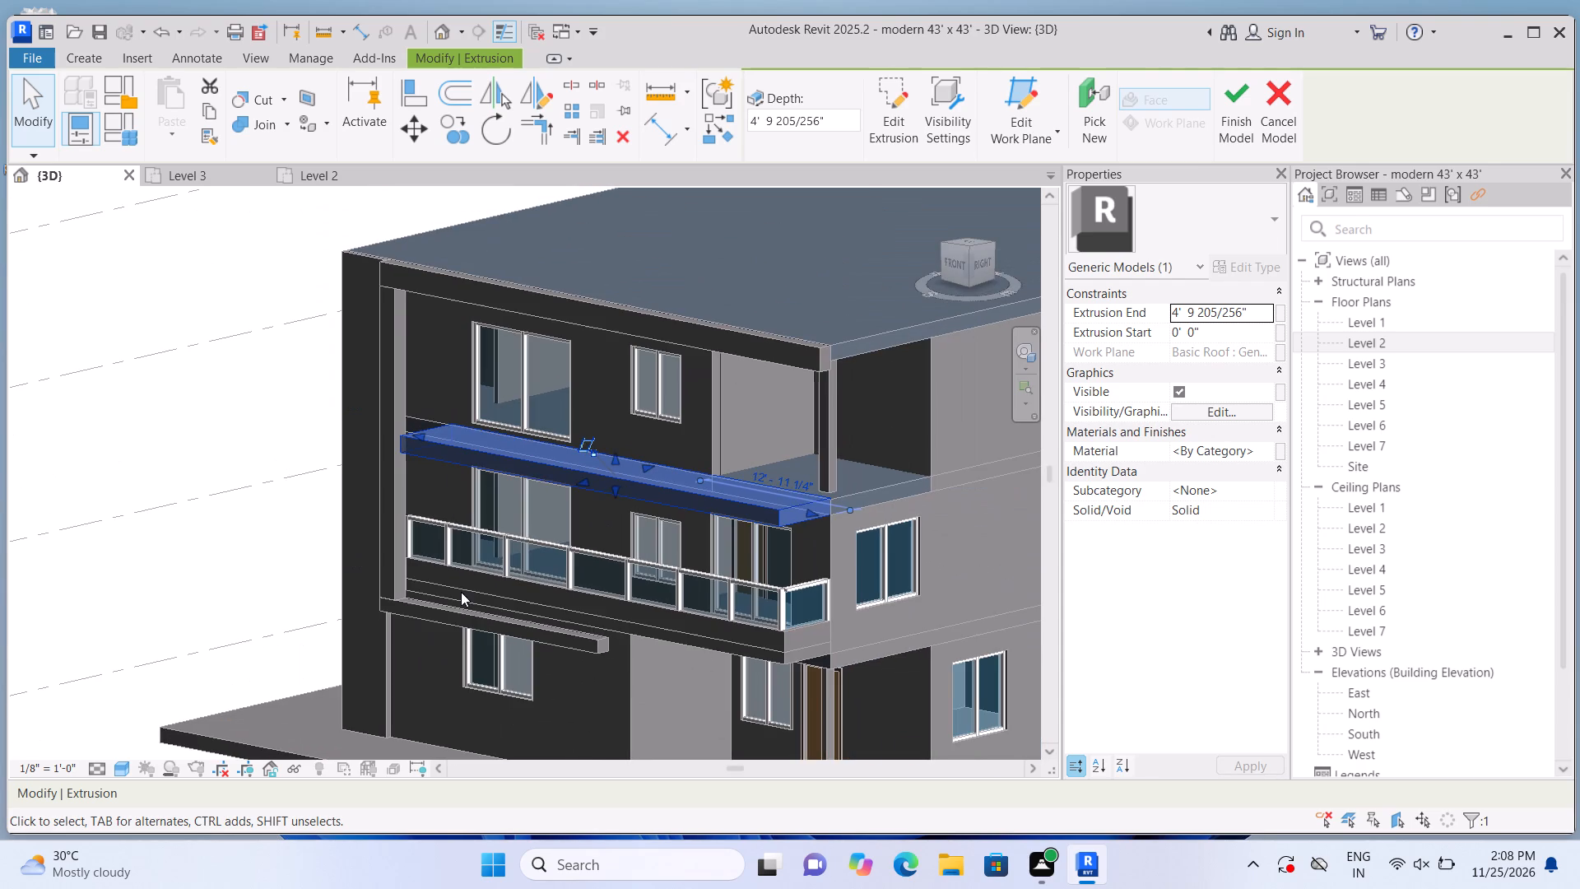
middle_drag(713, 707, 606, 713)
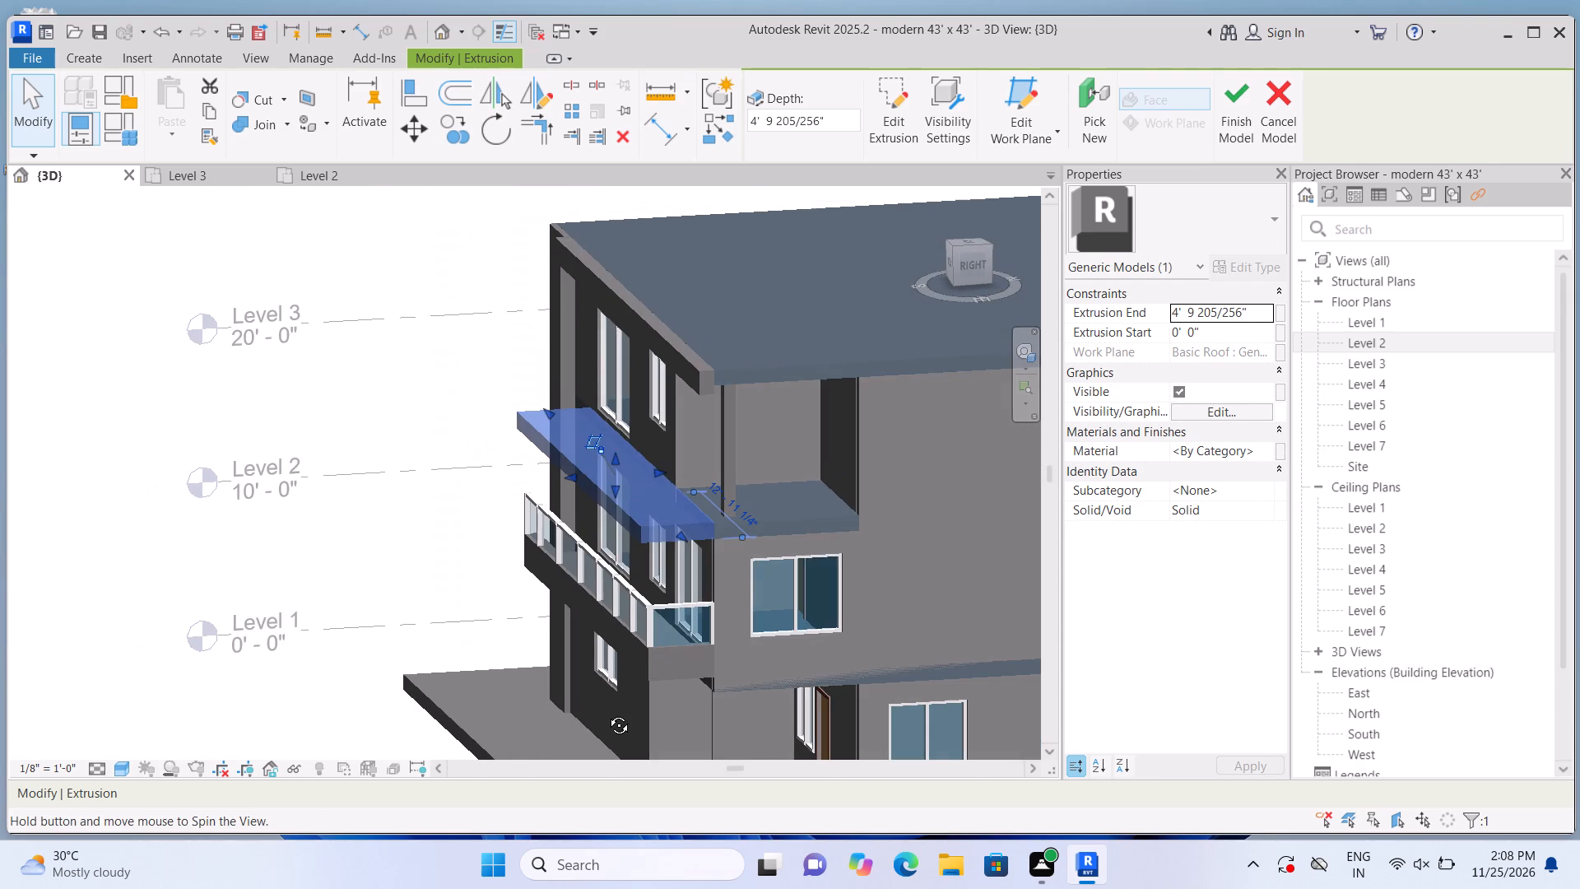
middle_drag(606, 713, 545, 705)
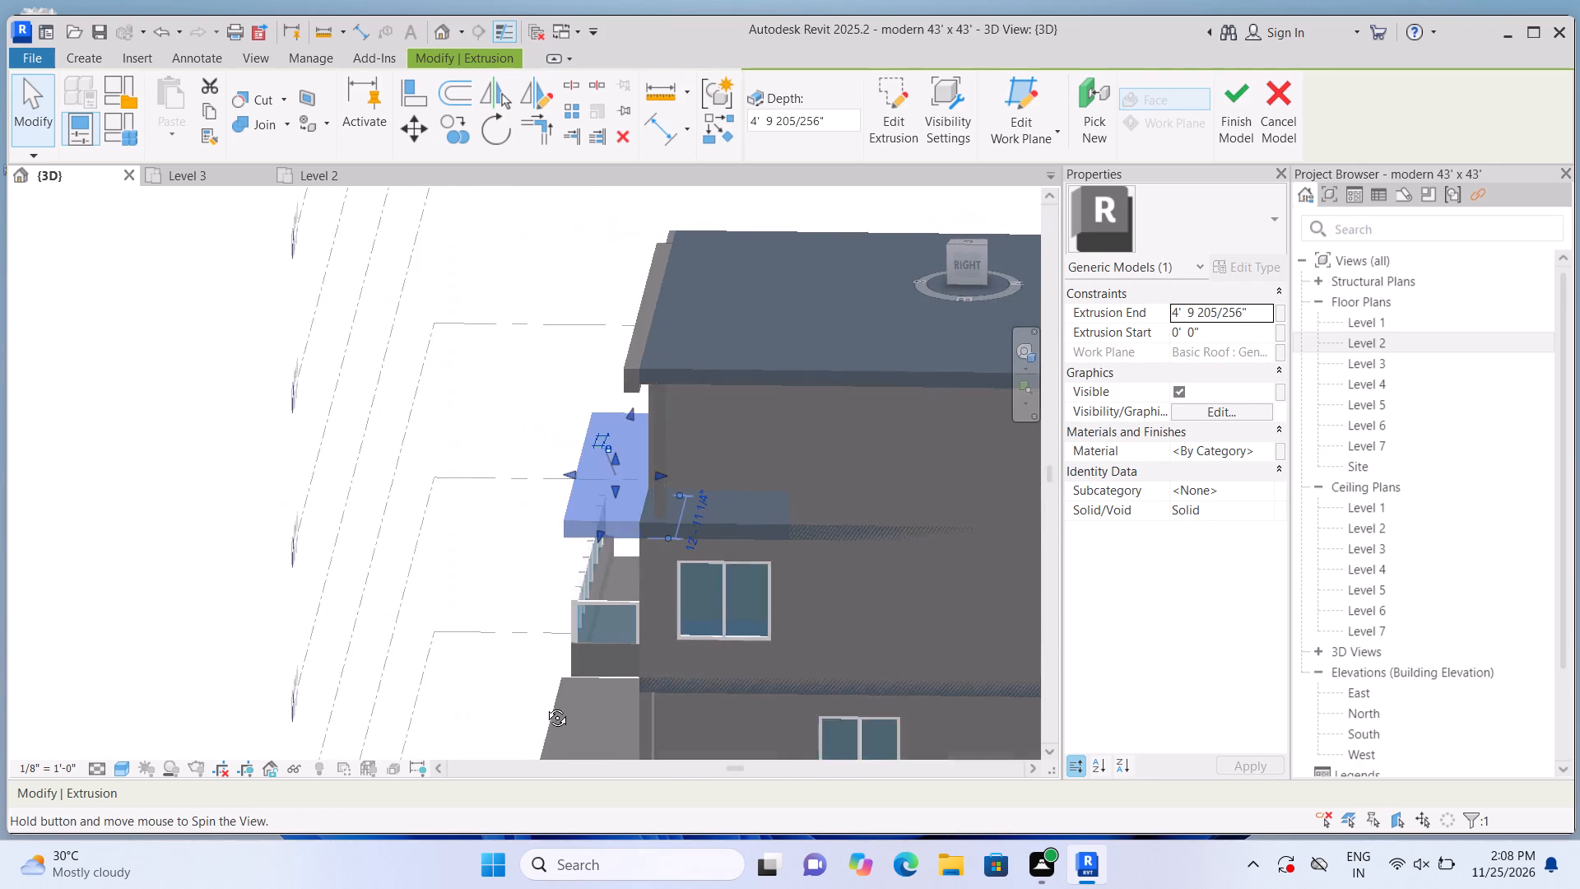
middle_drag(545, 705, 607, 692)
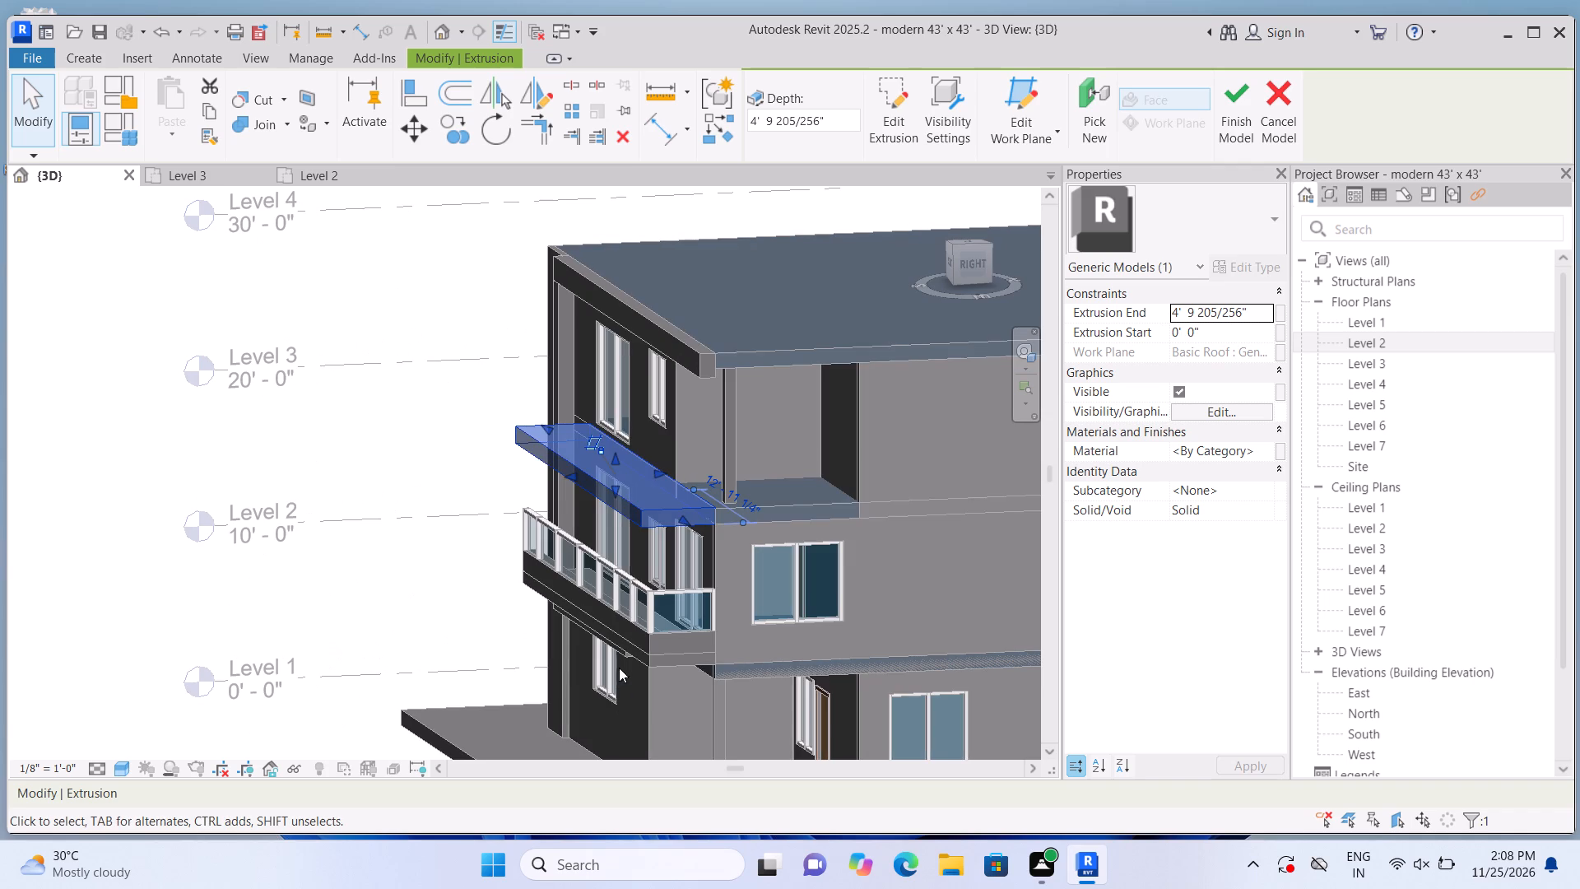
click(424, 466)
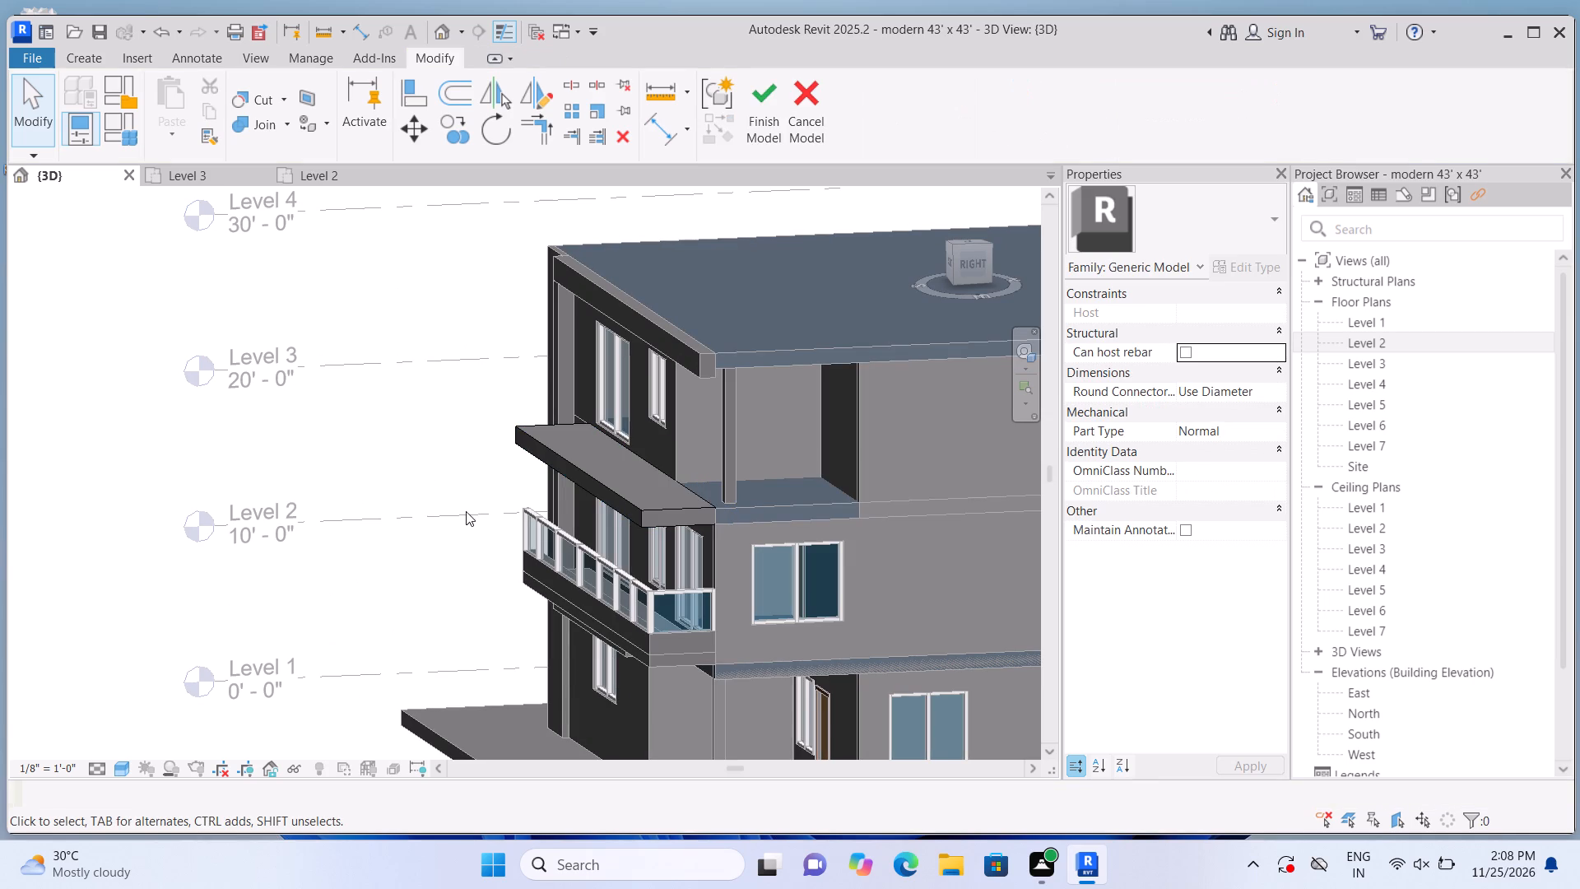
shift+middle_drag(422, 513, 768, 564)
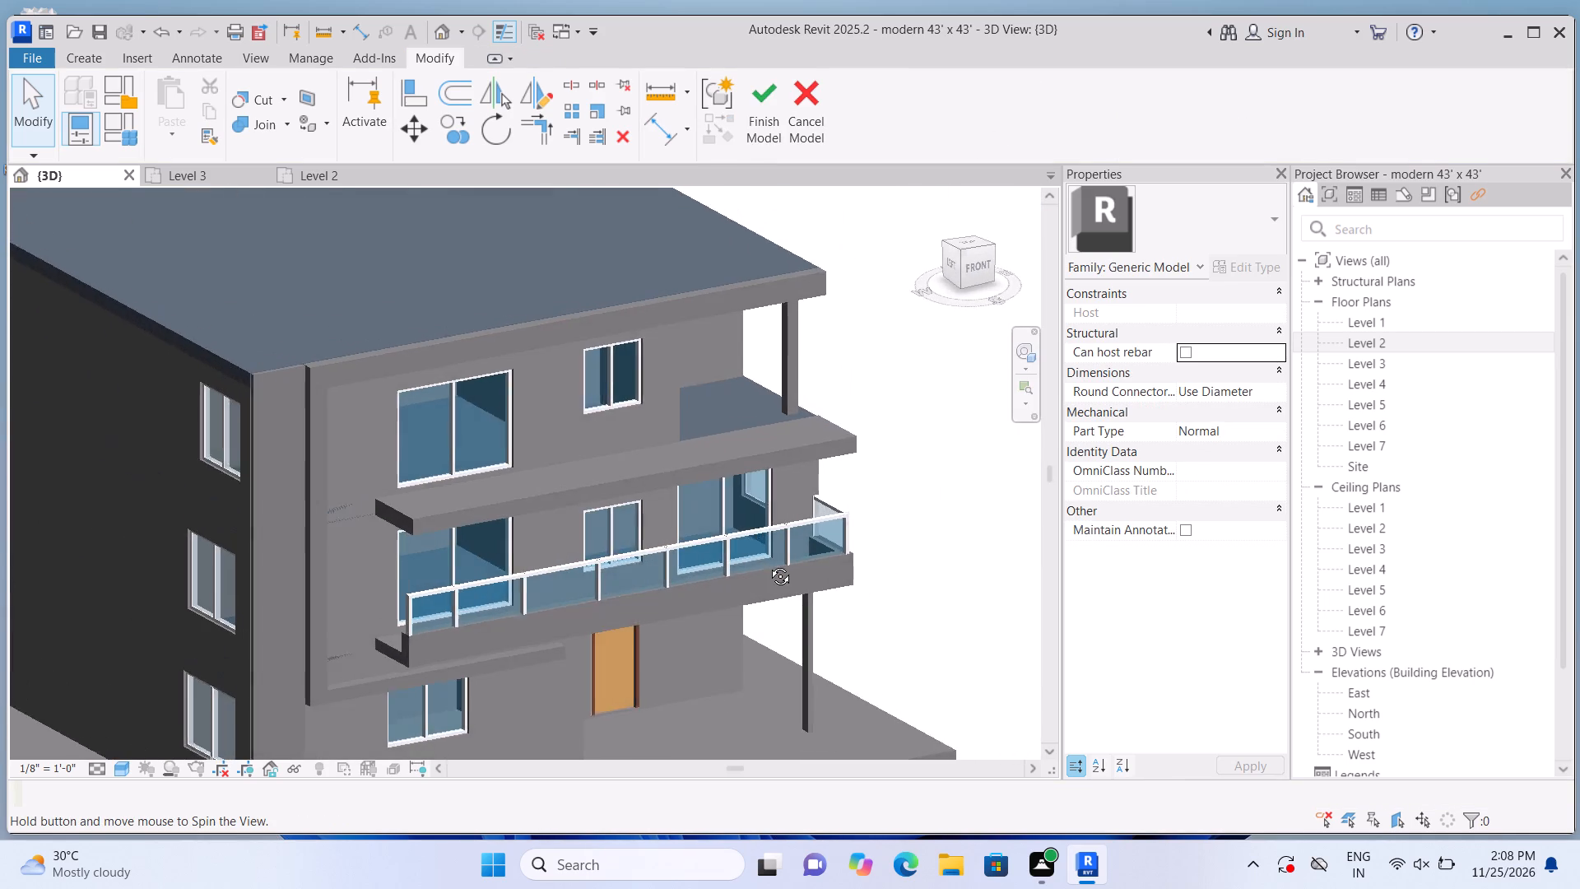
shift+middle_drag(768, 564, 769, 564)
scroll(641, 621, up, 2)
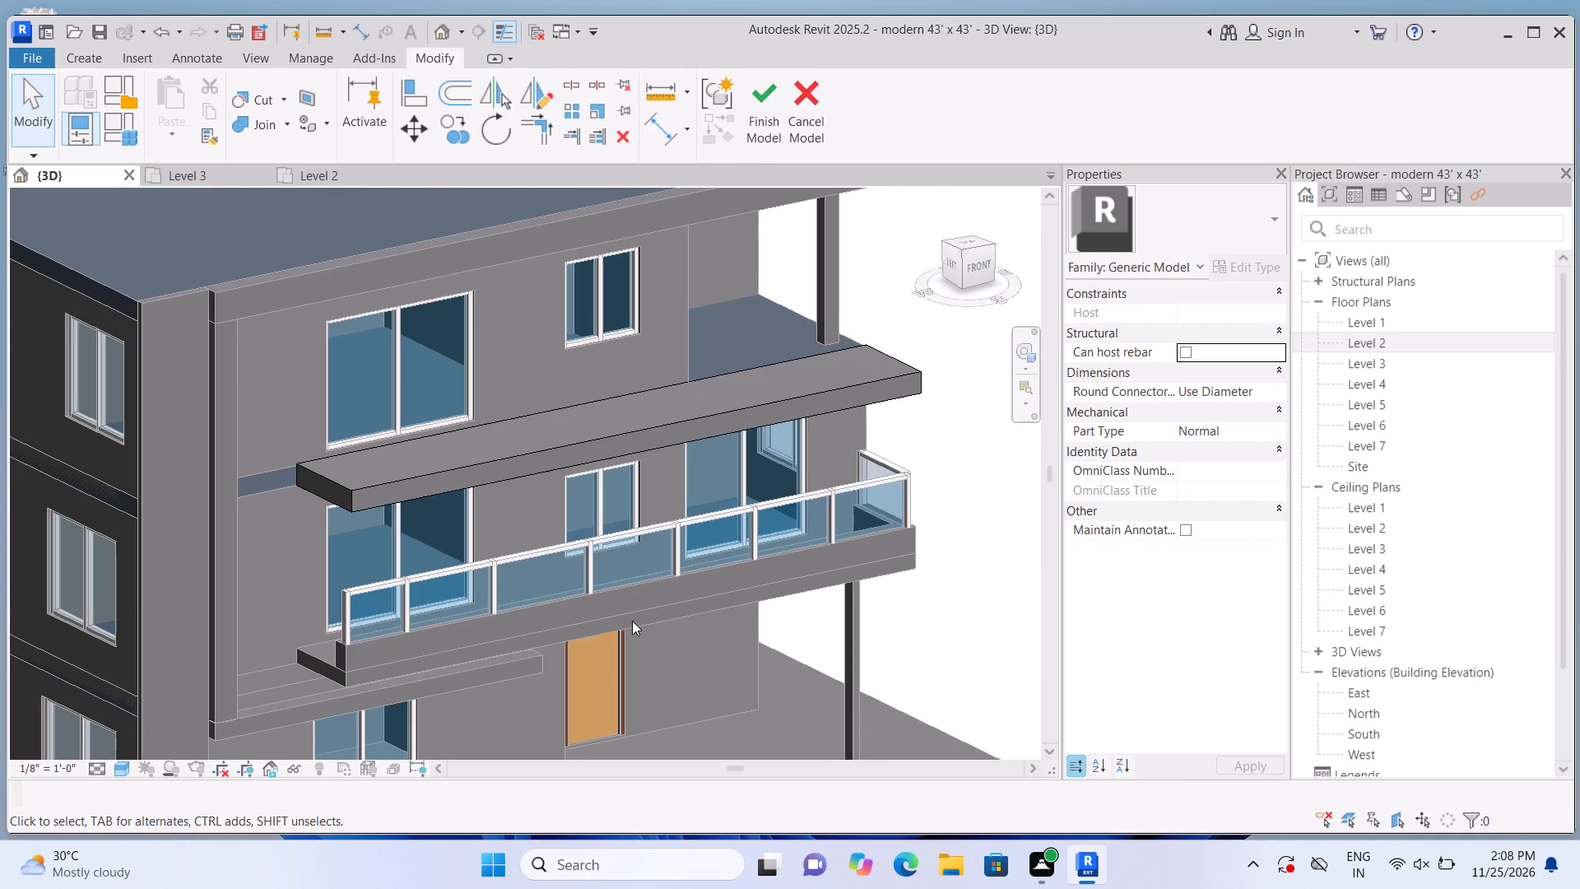
scroll(637, 616, down, 4)
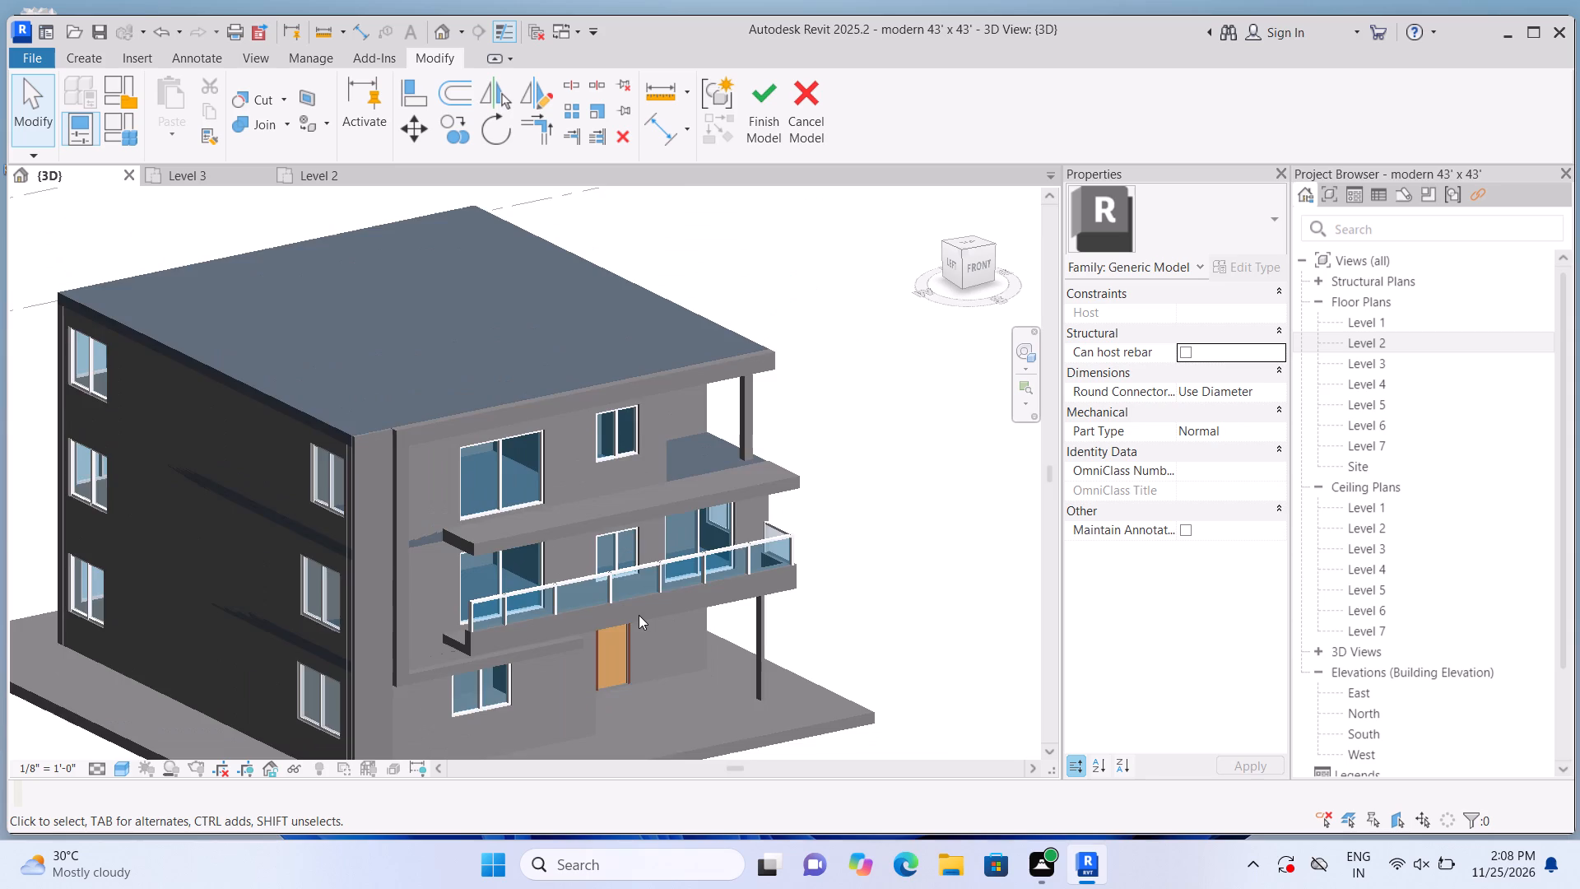
scroll(645, 612, up, 2)
scroll(889, 469, up, 1)
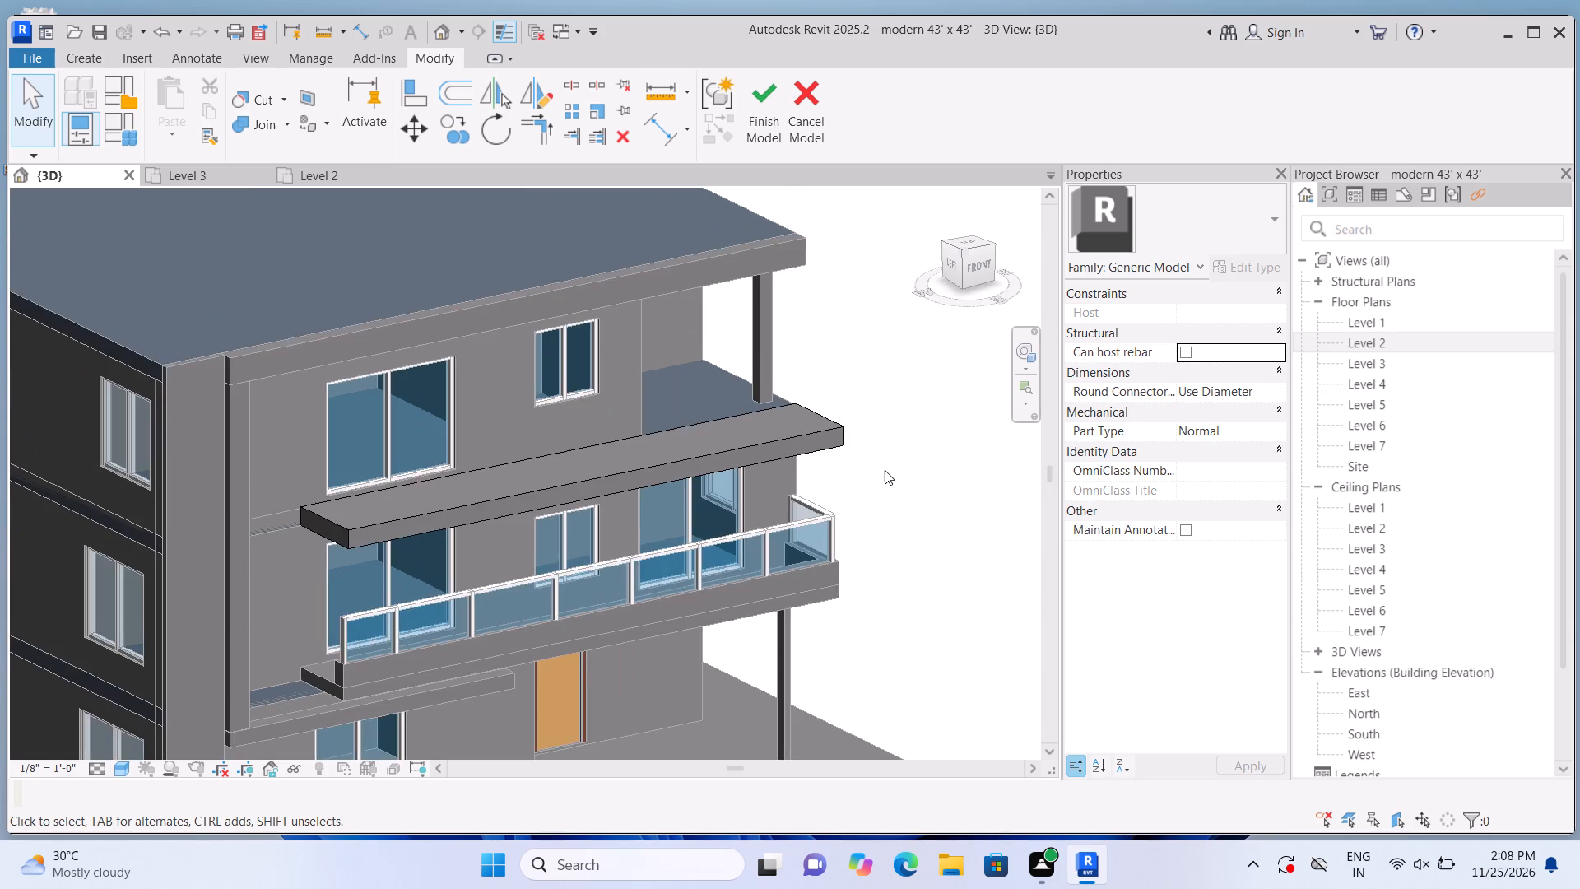
scroll(885, 470, up, 1)
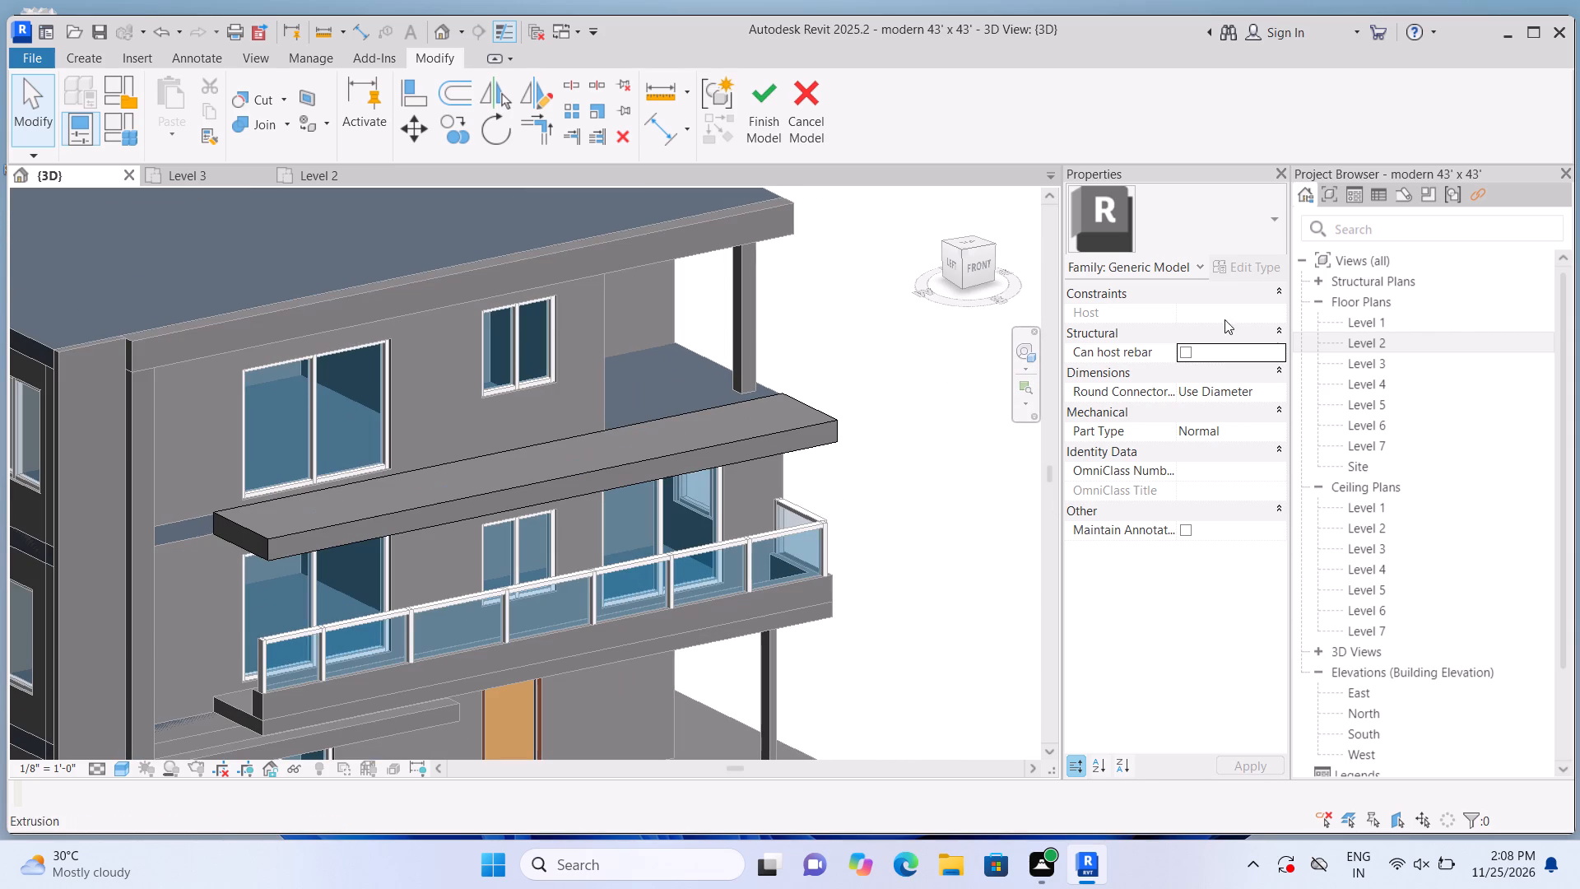
Open the Level 3 floor plan at the extrusion's outline over the front balcony.
double_click(1403, 372)
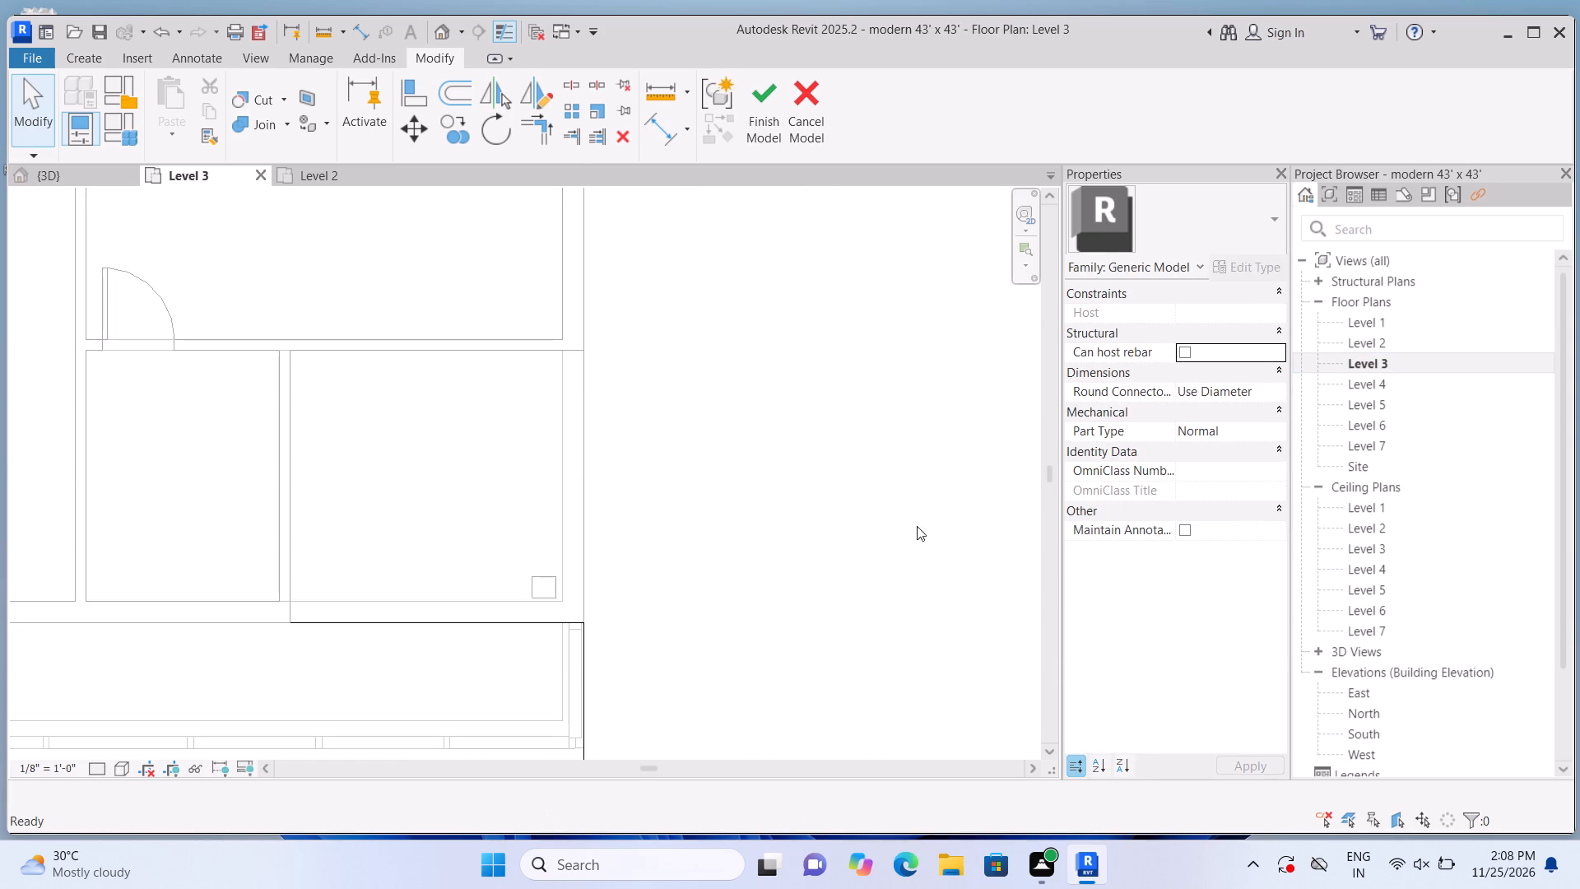
scroll(912, 505, down, 4)
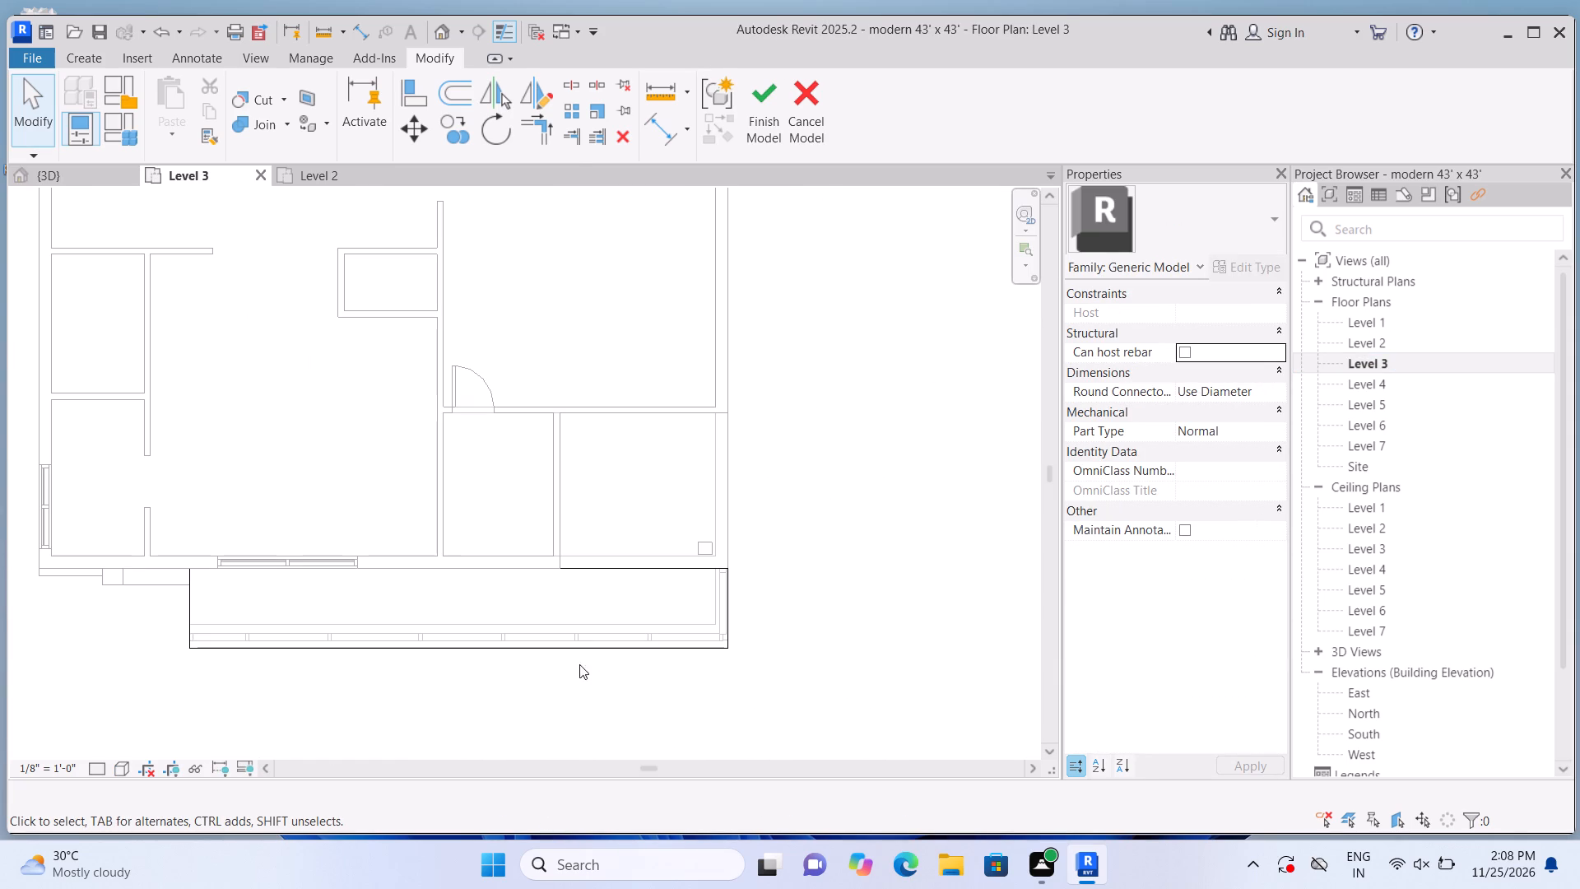
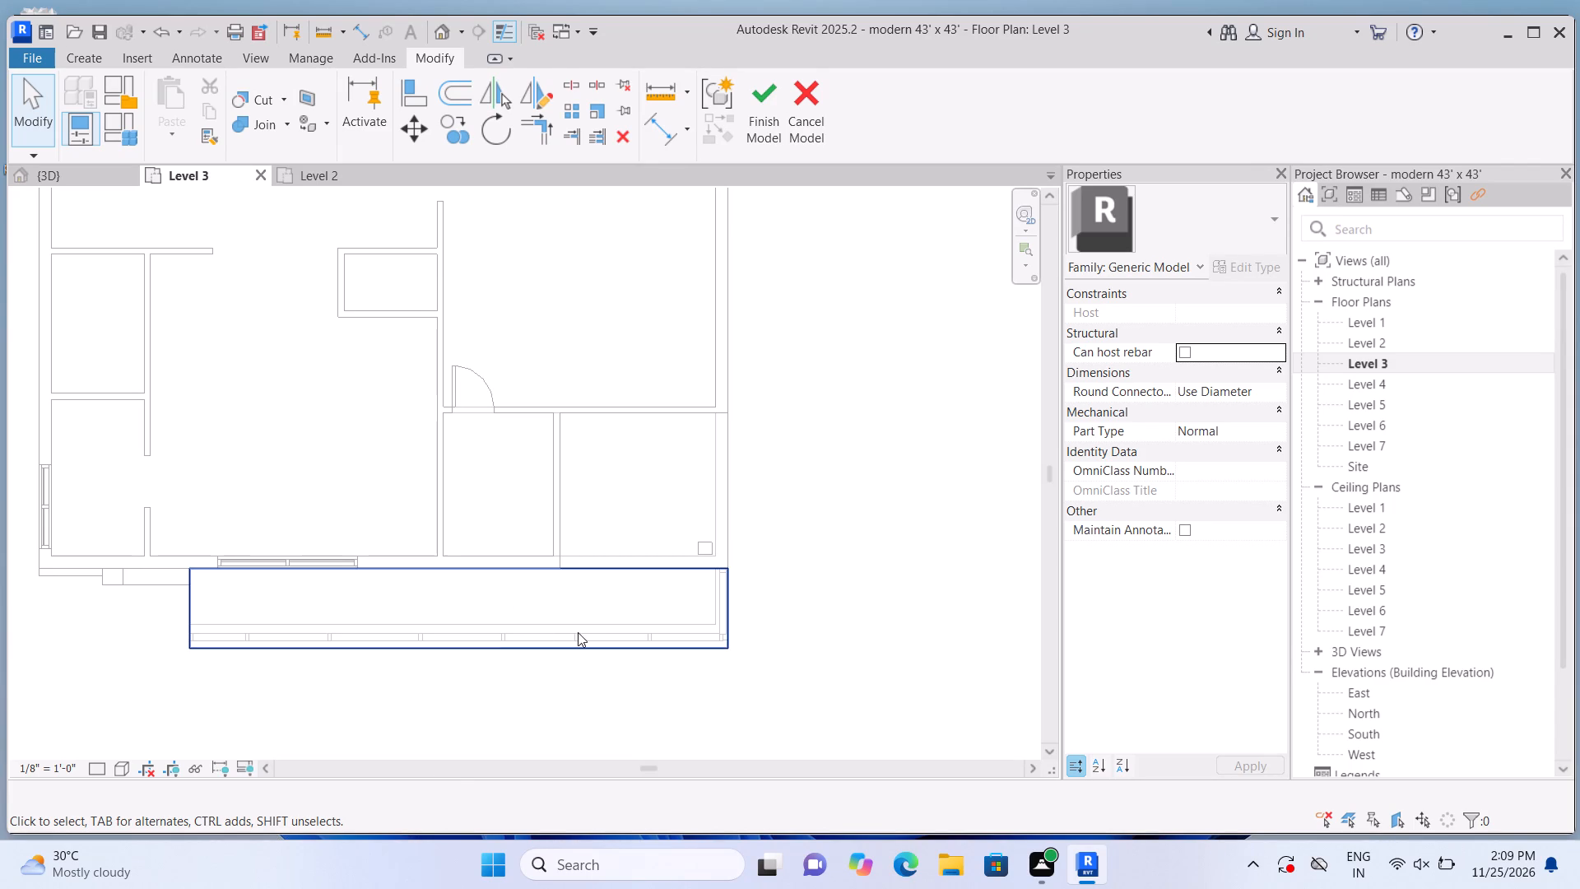
Extrude a parapet strip 1' high on top of the Level 3 slab along its front edge, about 32' 7 1/2" long and 1' wide.
scroll(395, 695, up, 2)
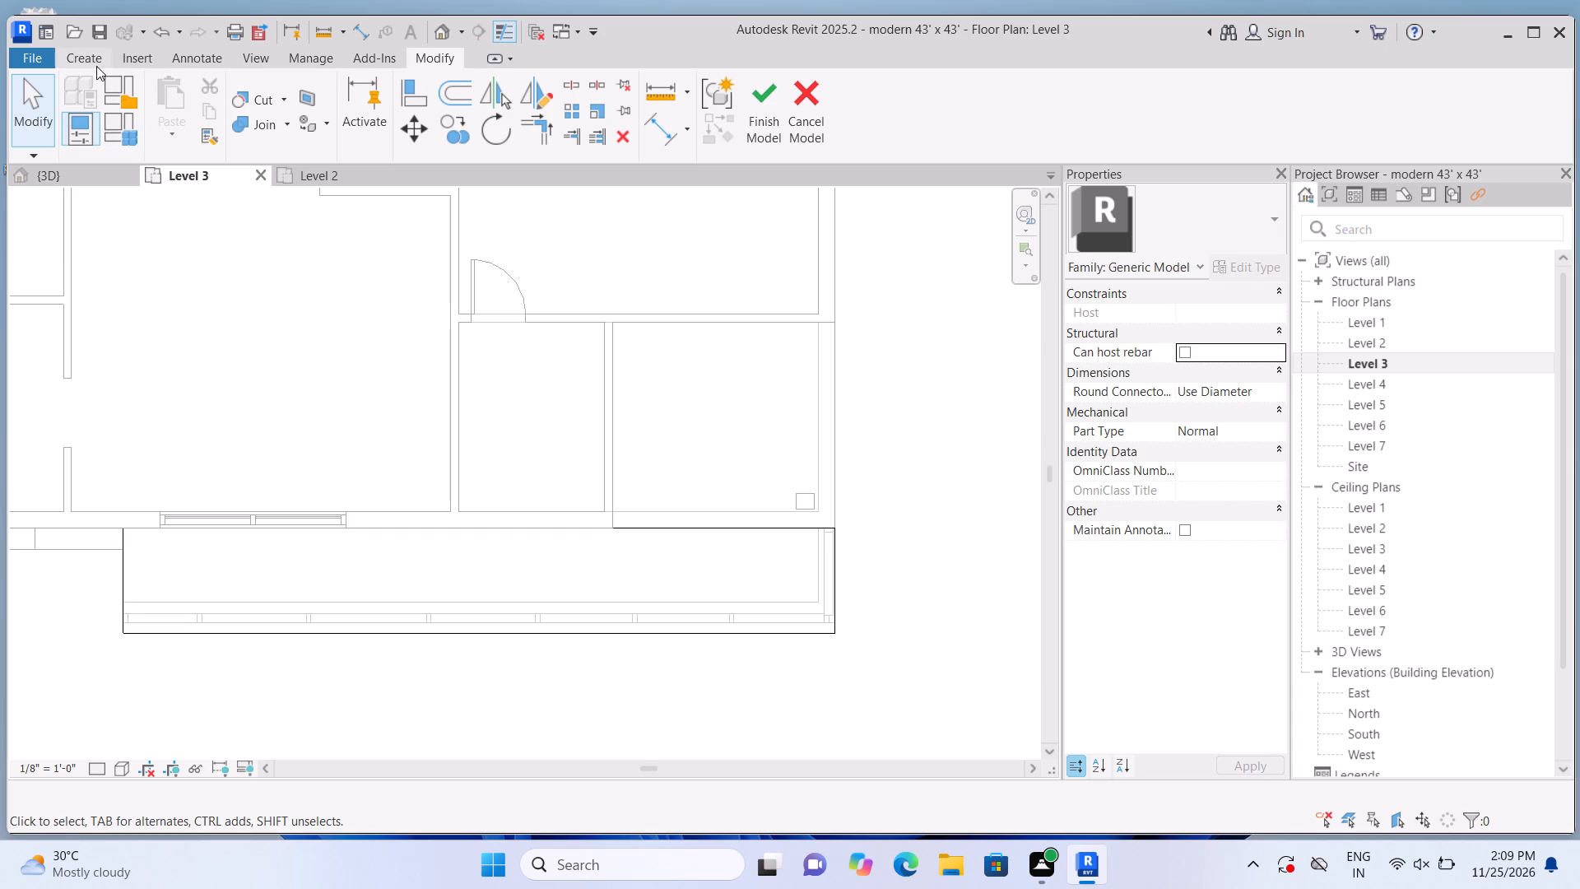
click(91, 60)
click(171, 101)
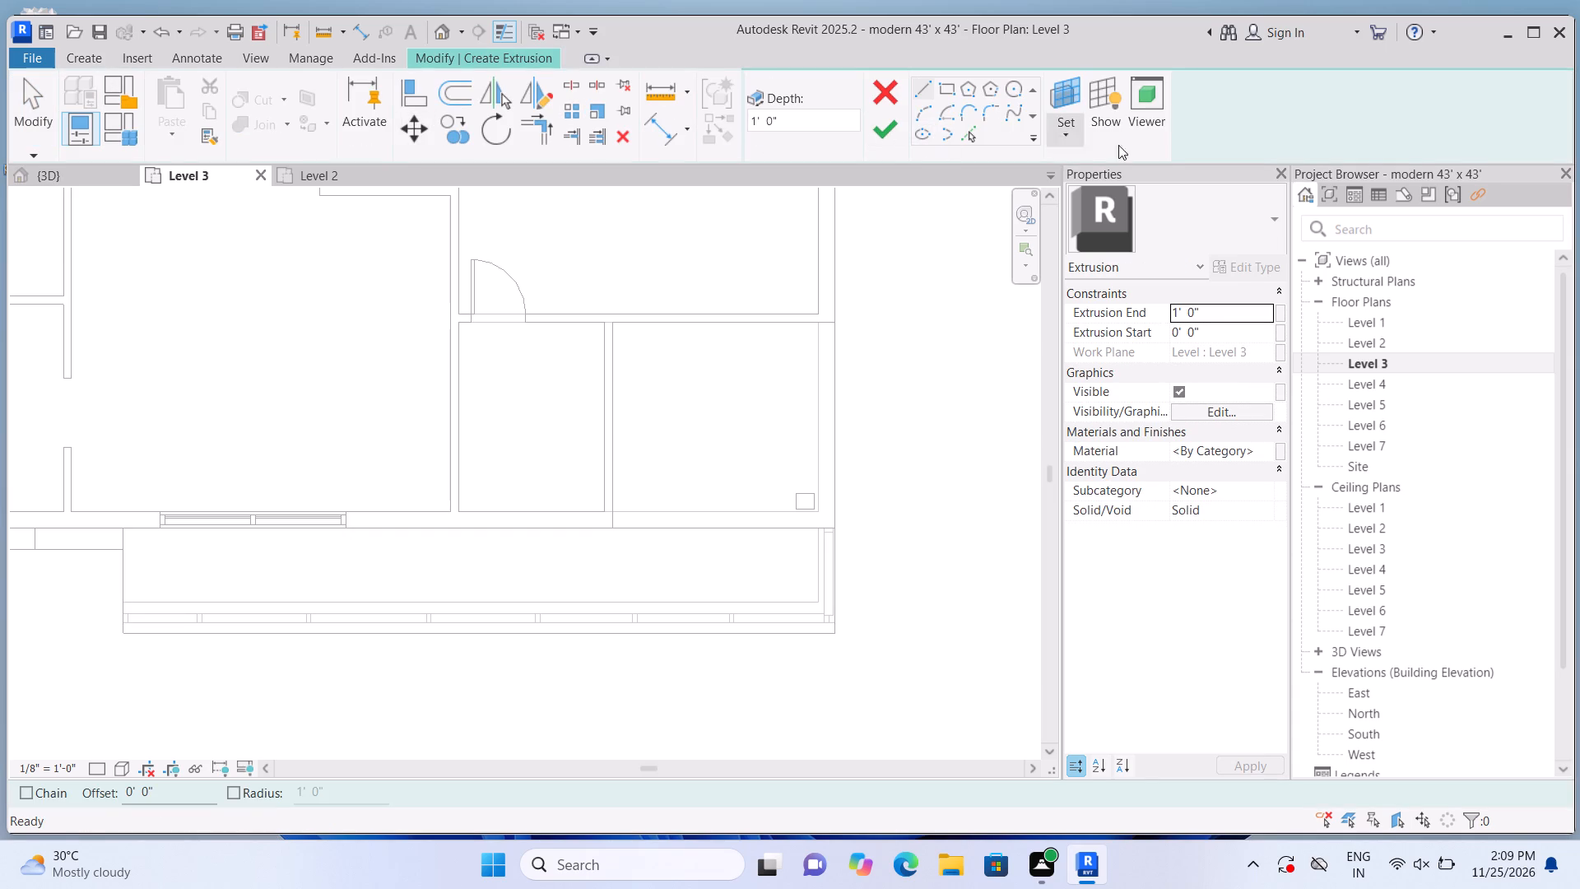
click(1076, 137)
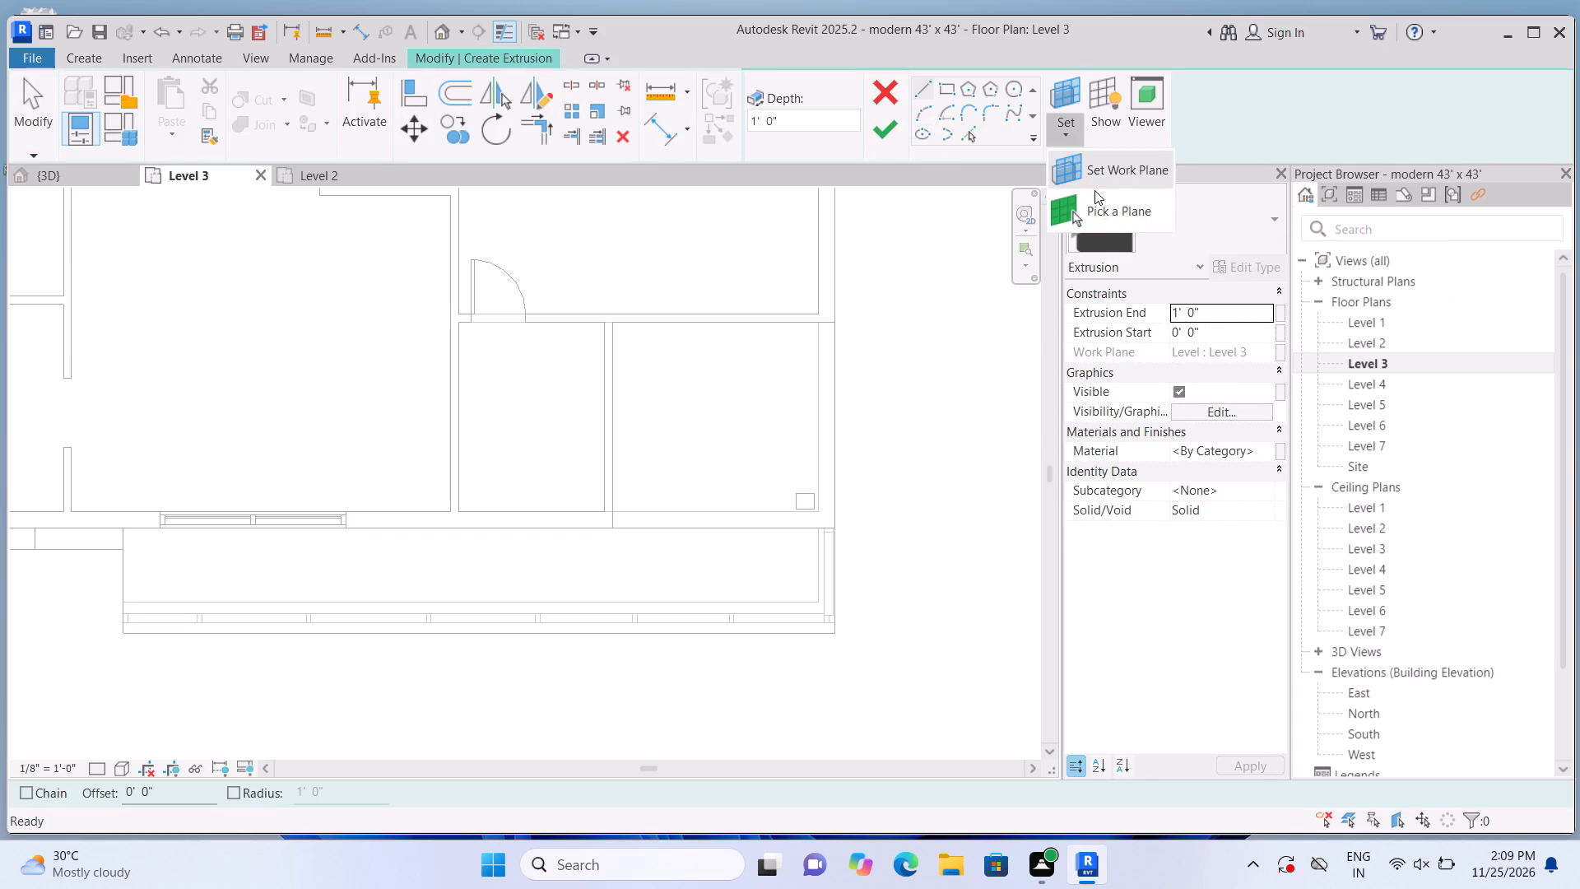
click(1094, 208)
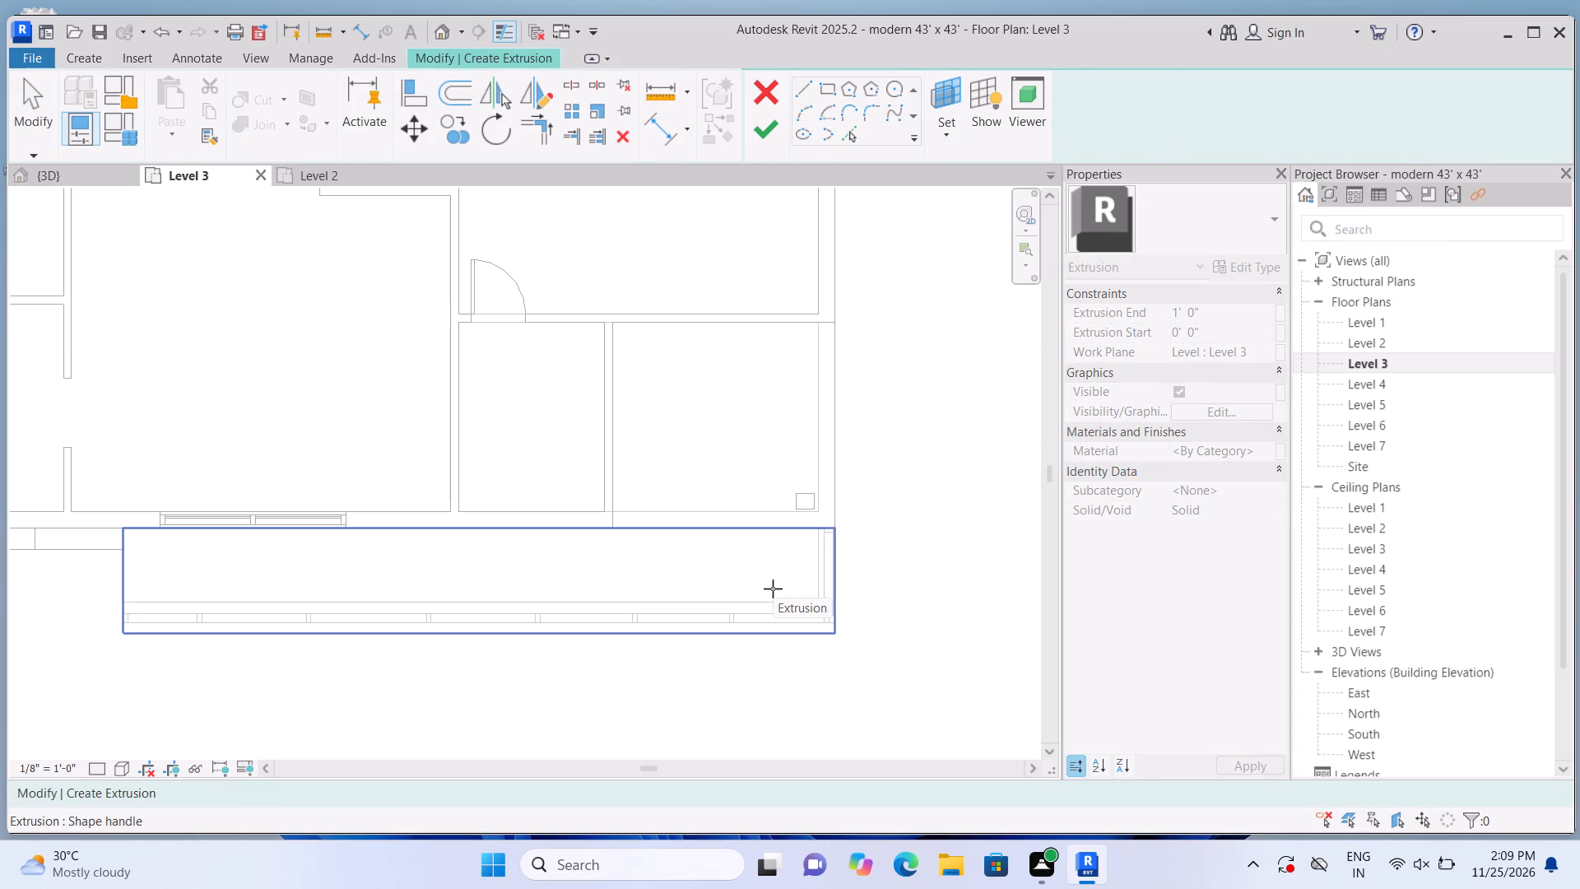
click(773, 589)
click(947, 80)
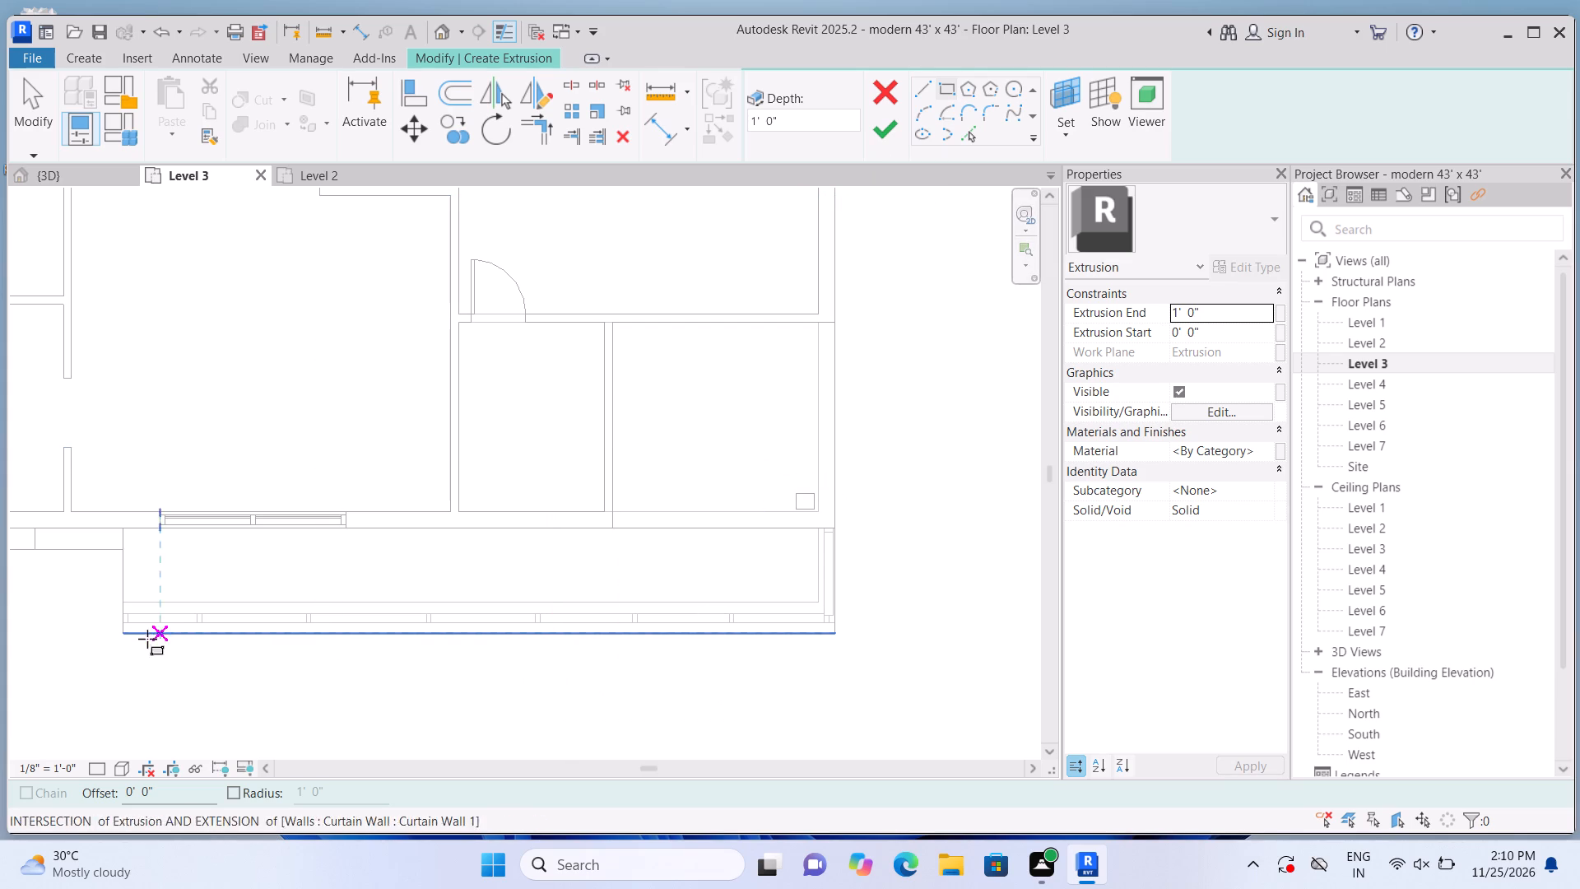
click(124, 631)
scroll(760, 616, up, 1)
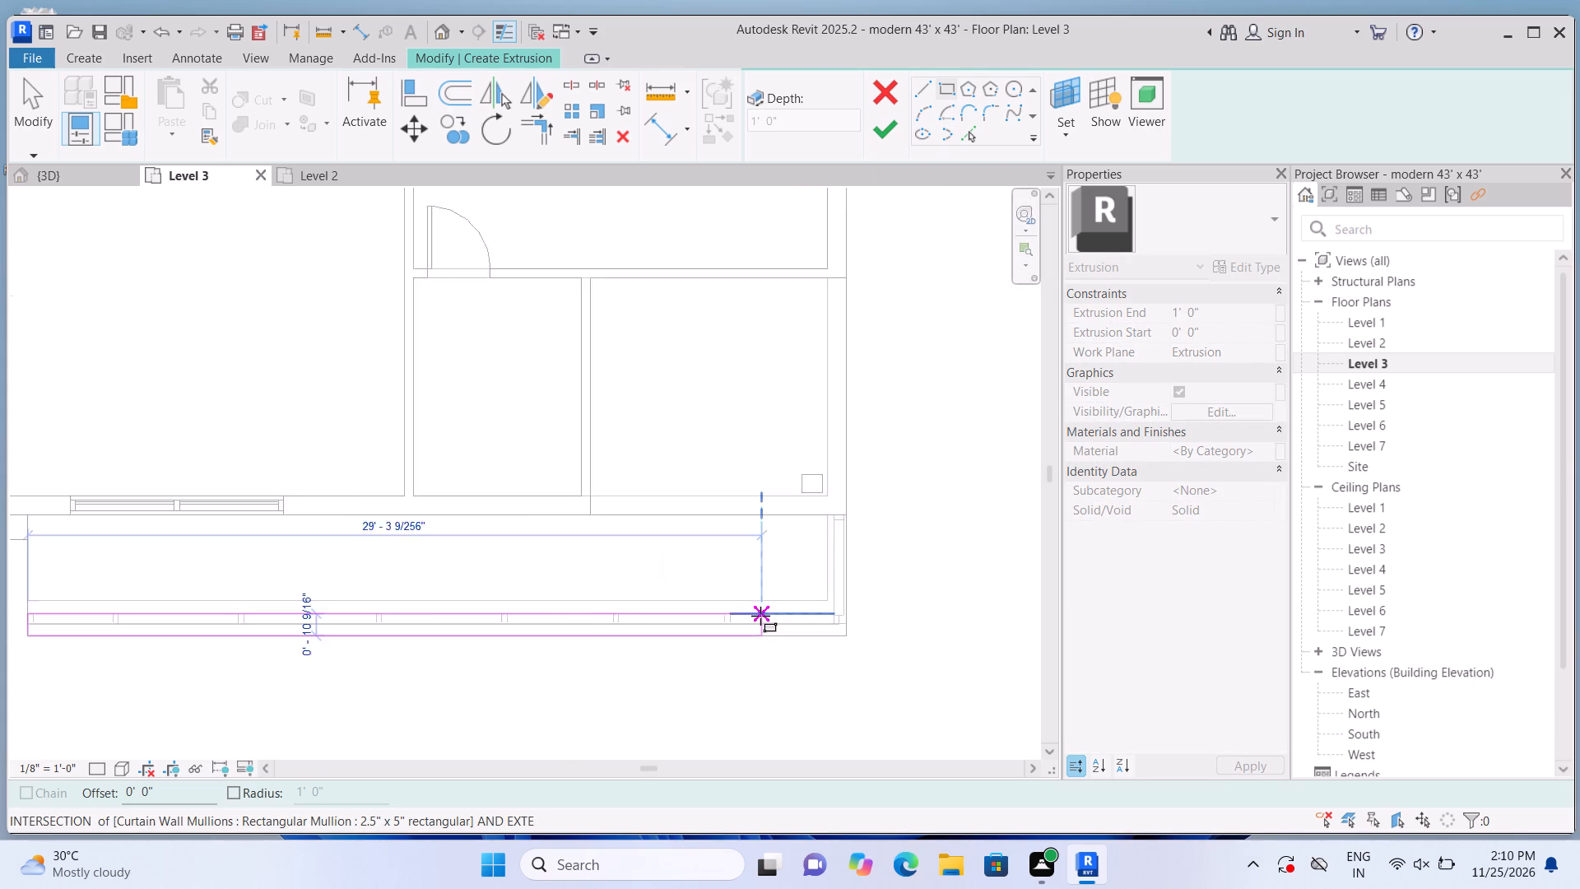
scroll(760, 616, up, 2)
click(873, 598)
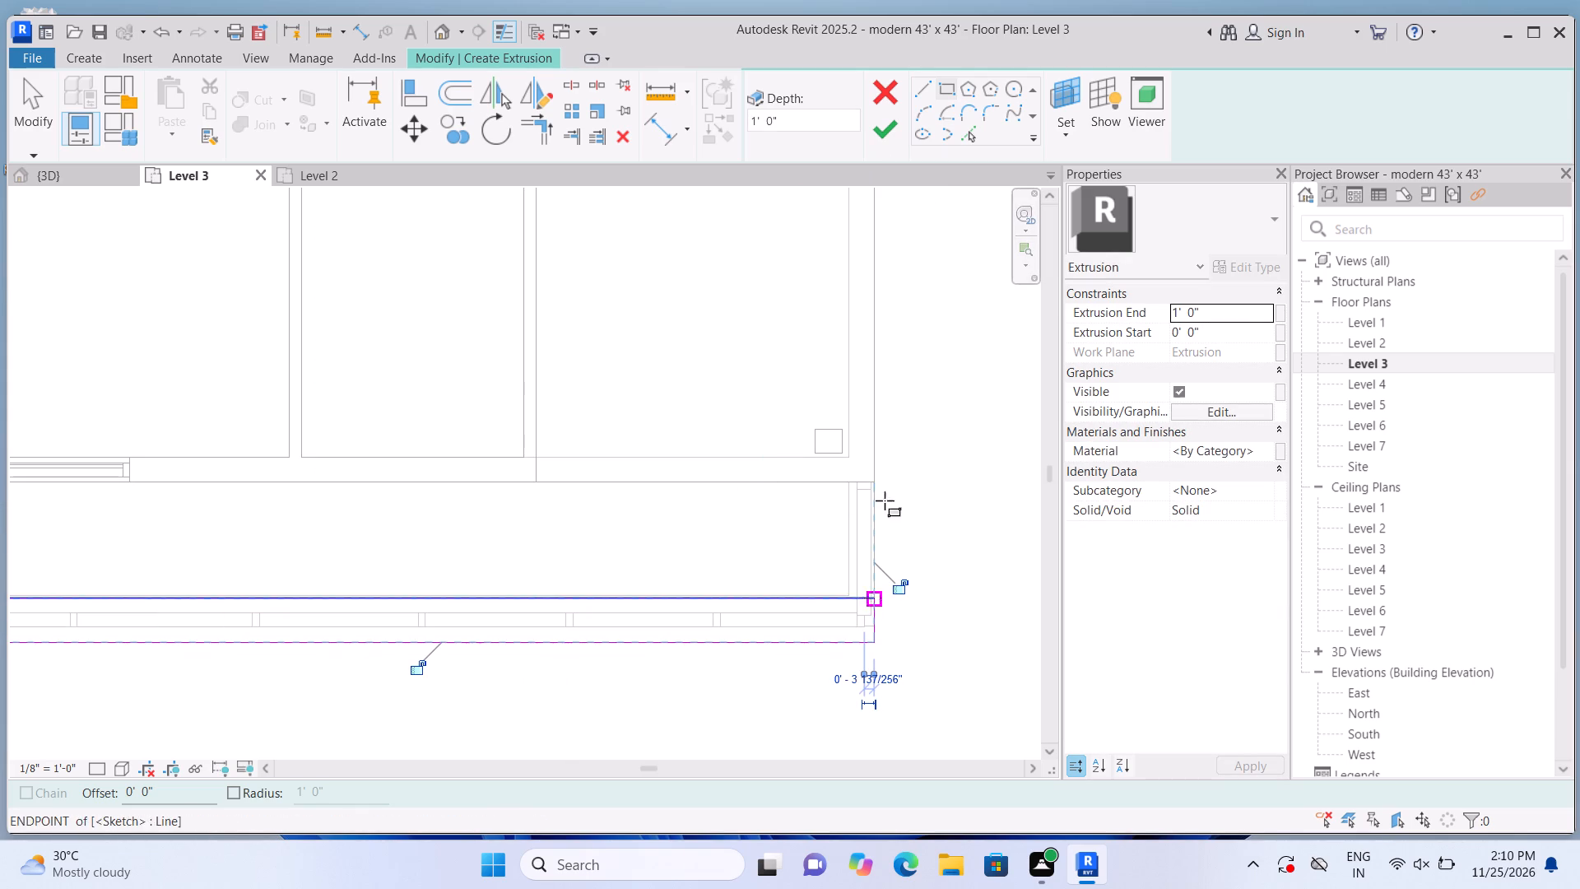
click(882, 134)
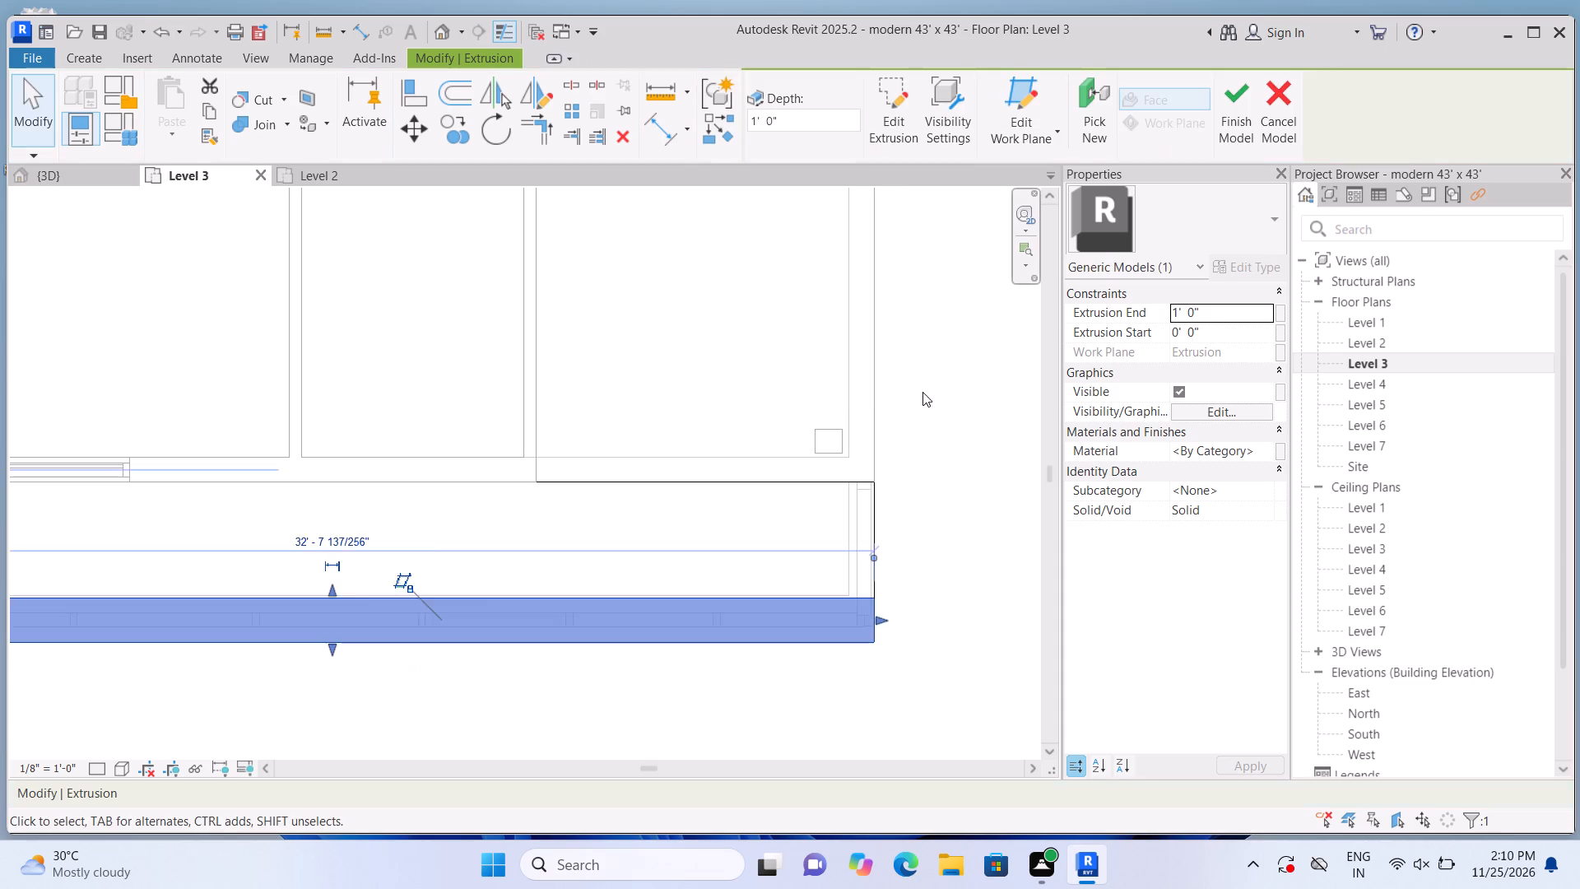
Adjust the front parapet strip's inner edge in plan to align with the inner line of the balcony edge below.
scroll(923, 395, down, 1)
scroll(446, 587, up, 1)
drag(402, 555, 402, 575)
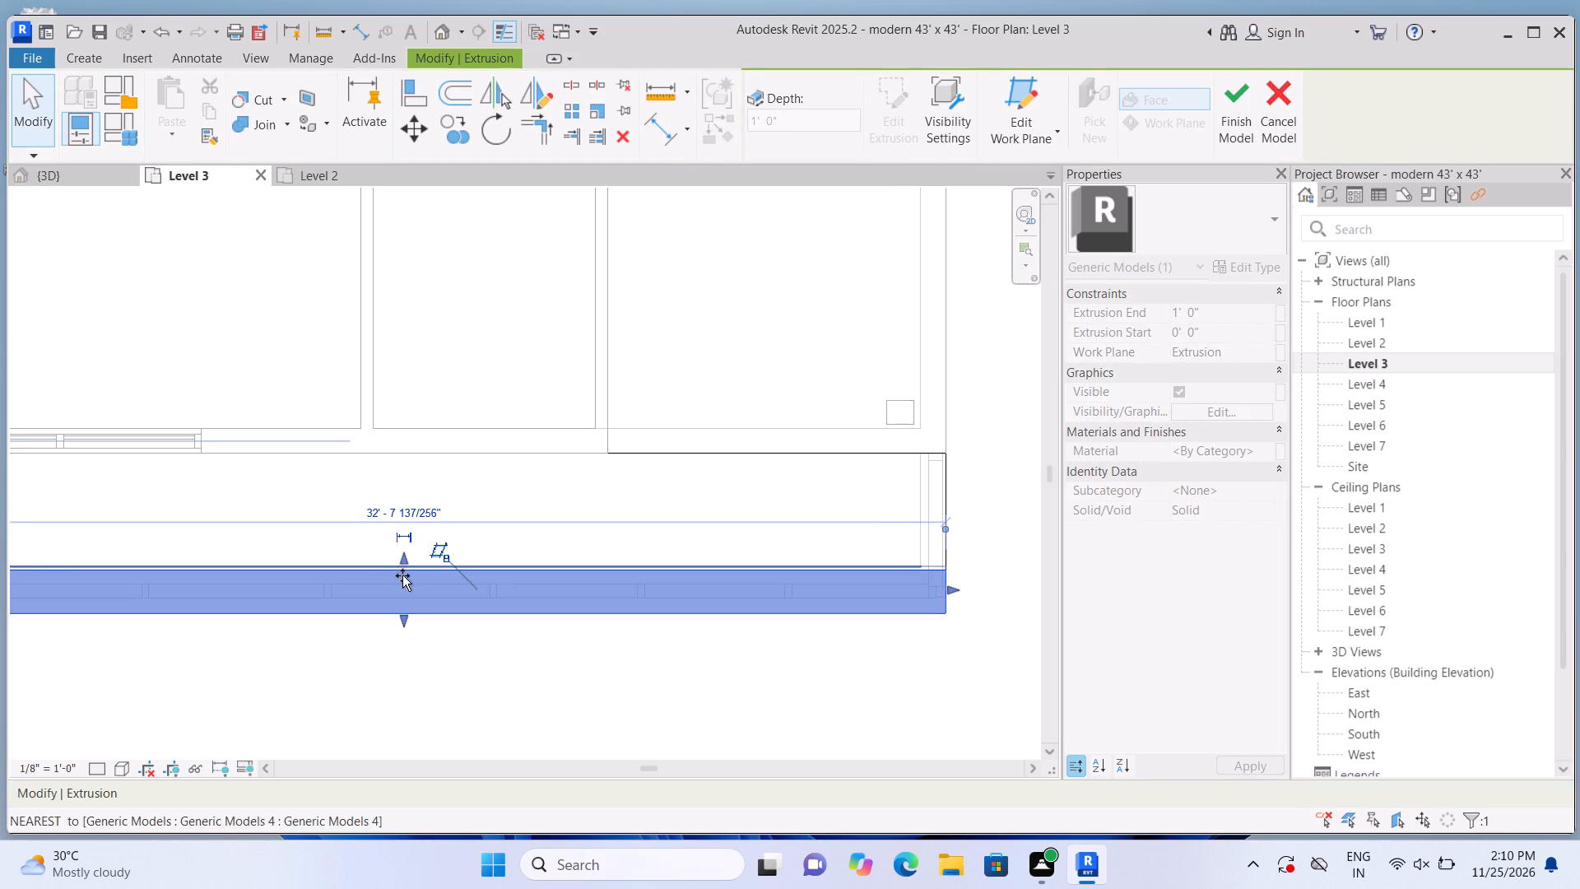
drag(402, 575, 403, 580)
click(403, 580)
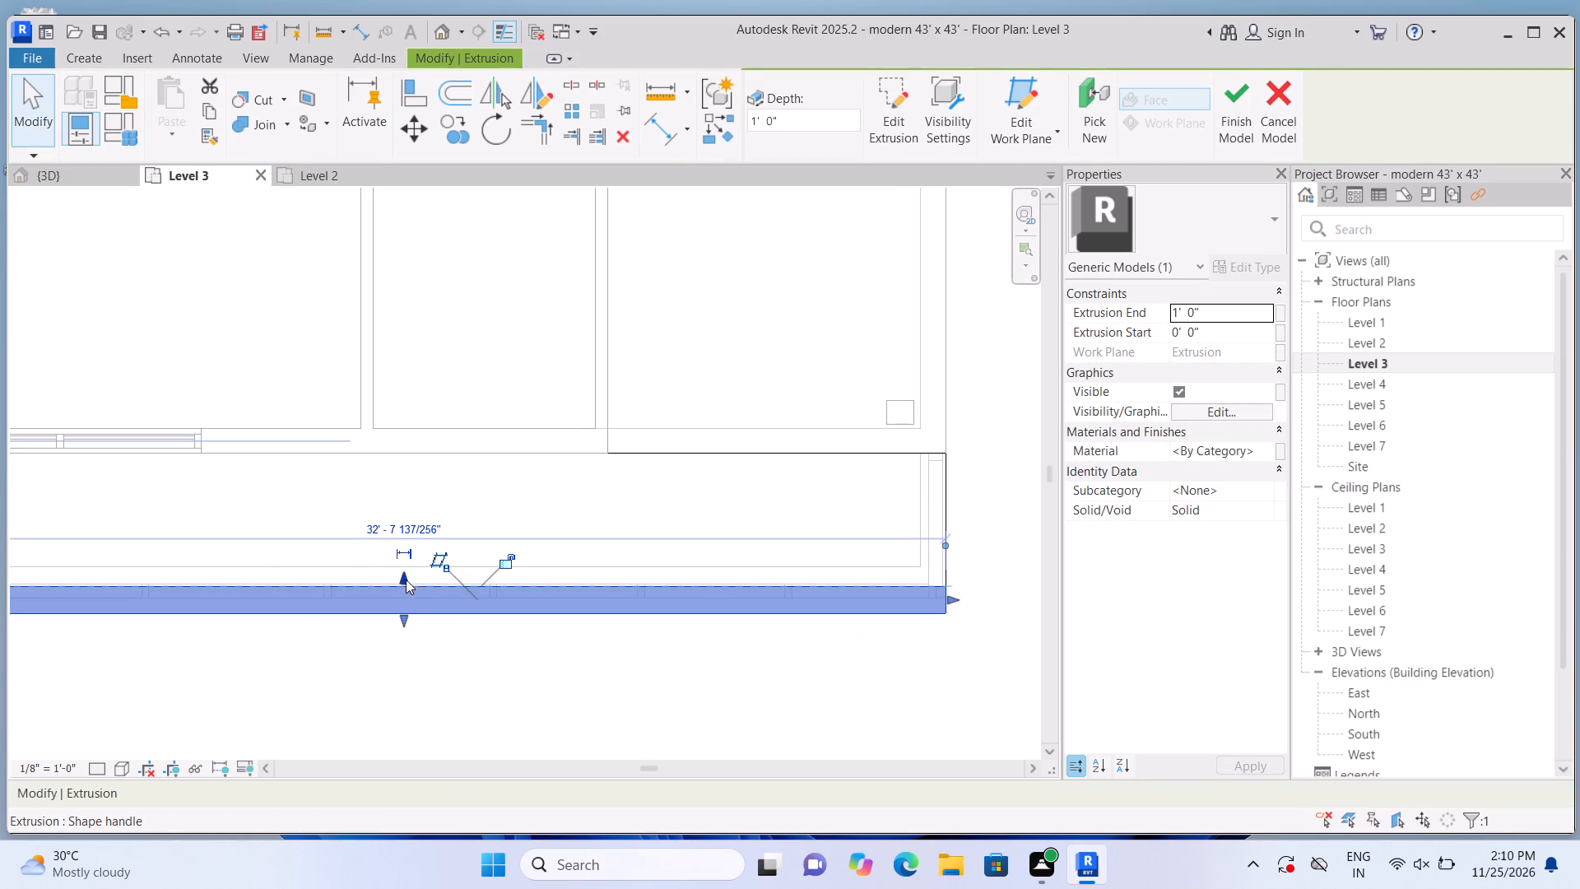
click(400, 578)
click(401, 575)
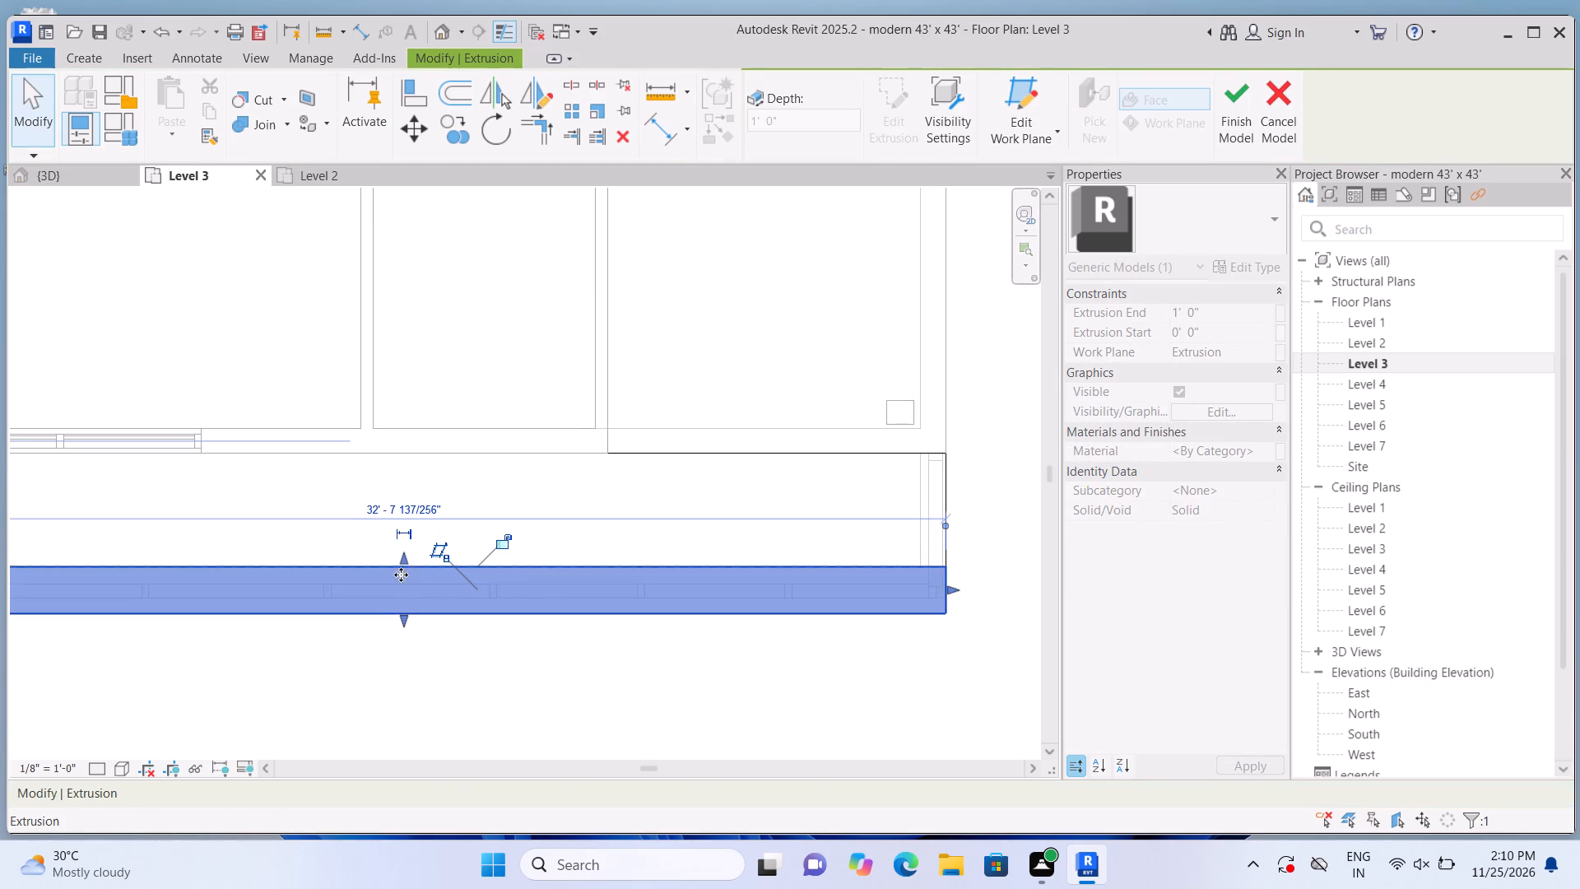
scroll(435, 576, down, 2)
click(855, 598)
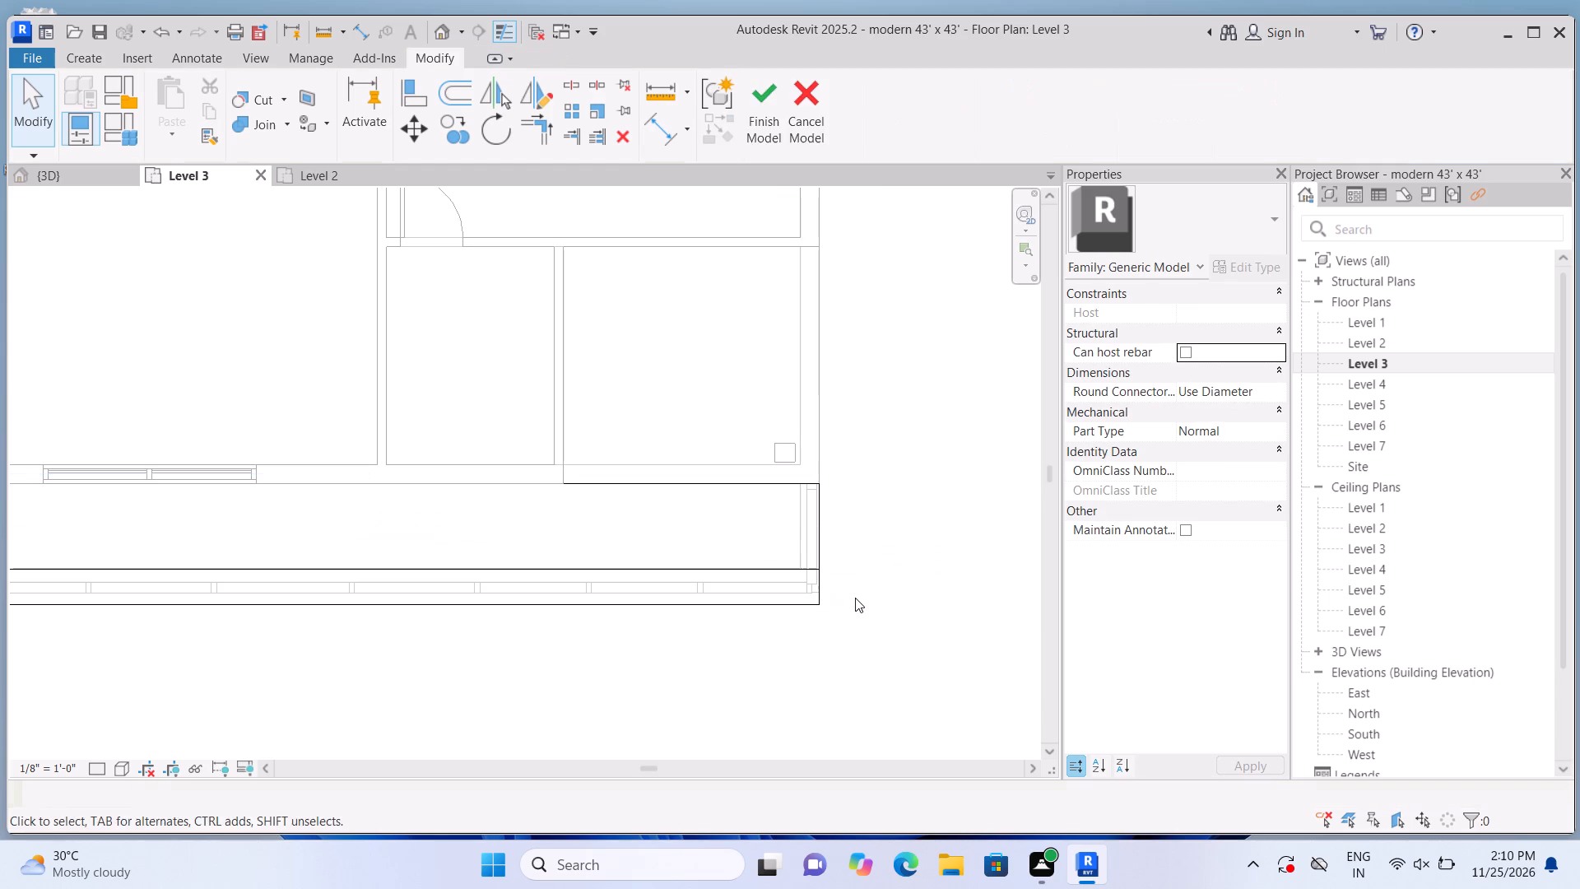
Extrude a second parapet strip 1' high on the slab's east side, about 1' wide, from the building wall's corner to the front edge.
click(100, 54)
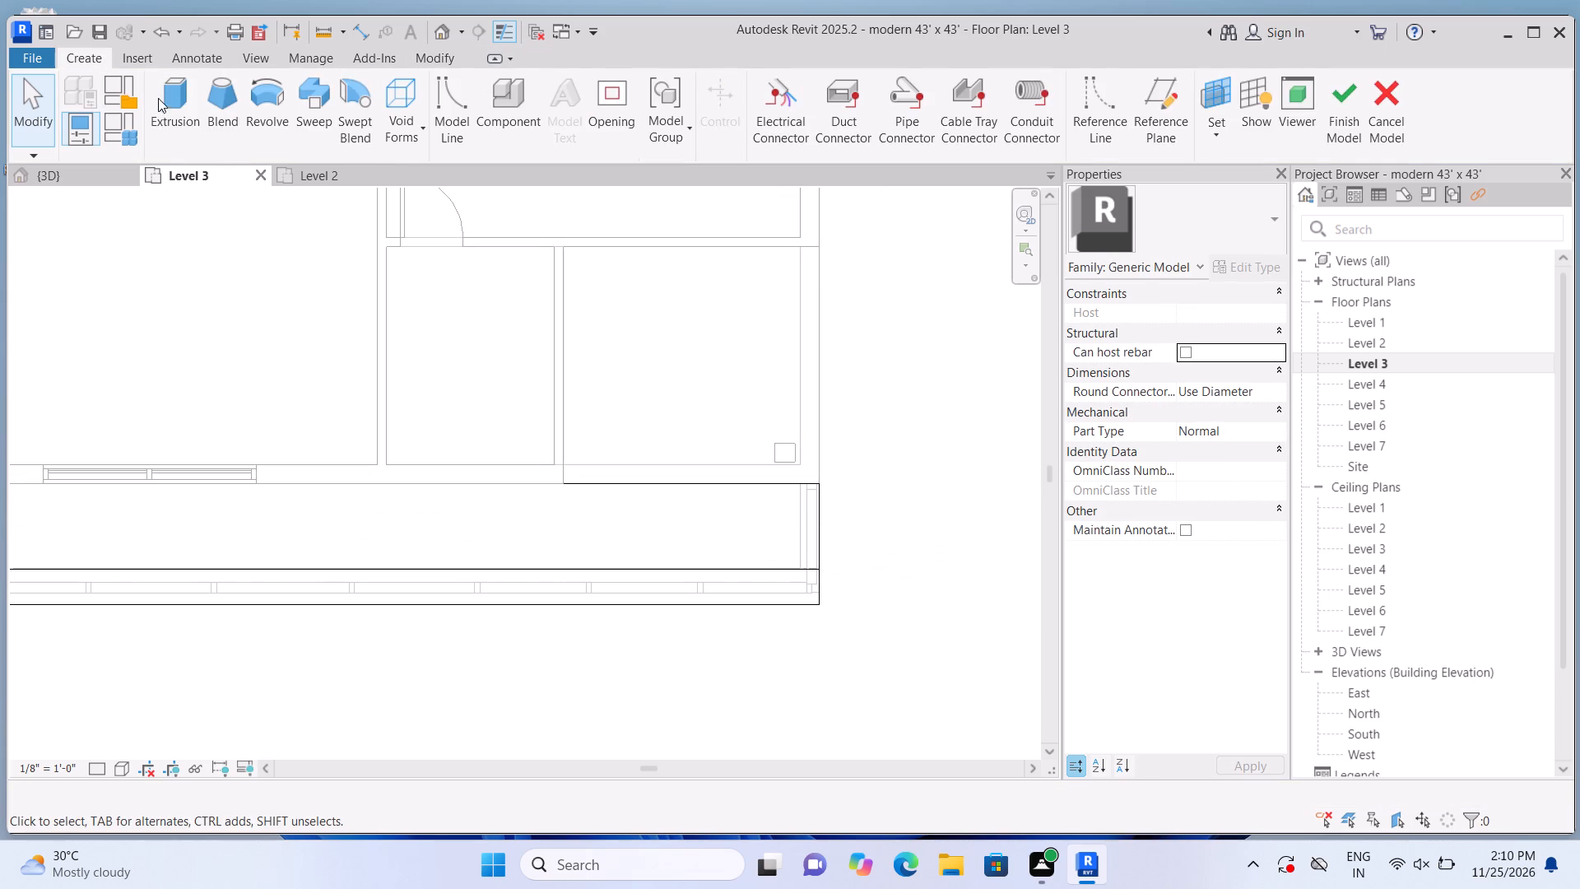
click(166, 100)
click(1082, 143)
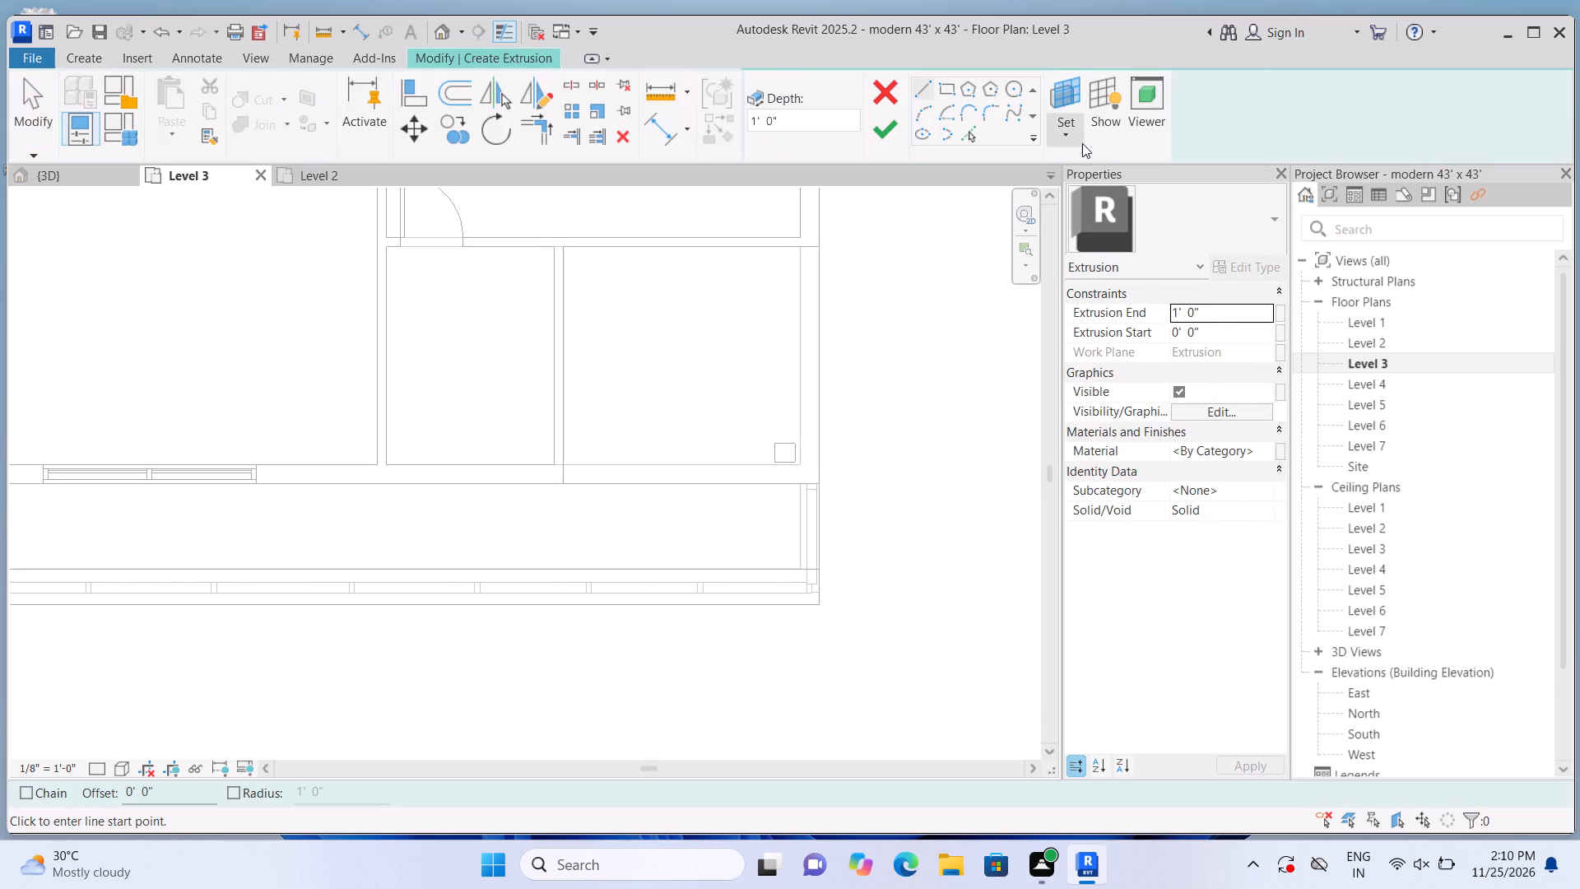
click(1090, 222)
click(801, 520)
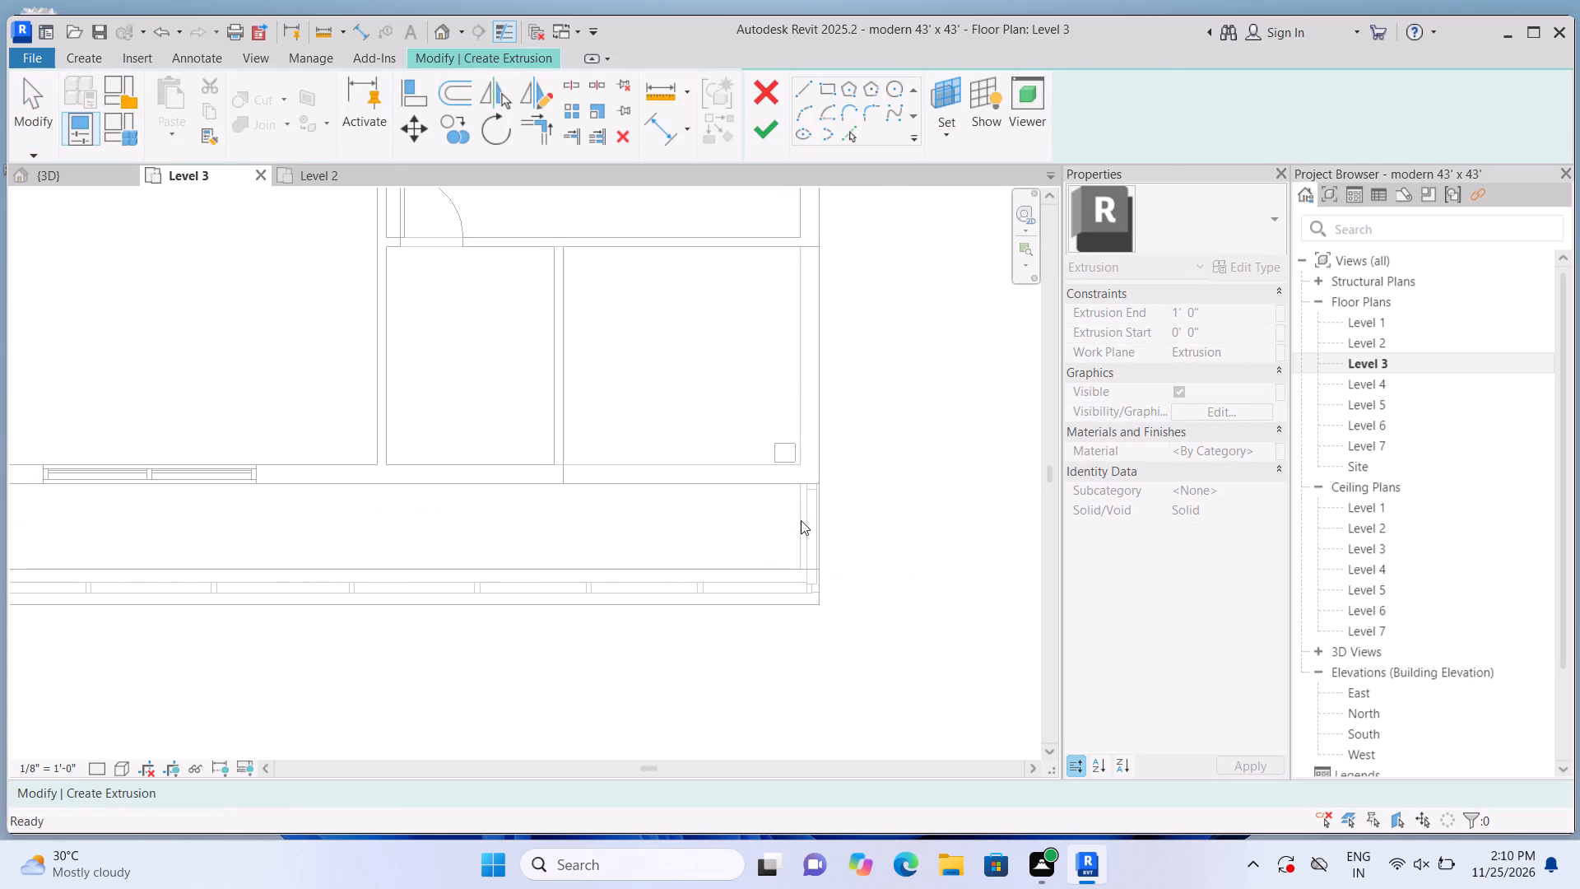
click(948, 83)
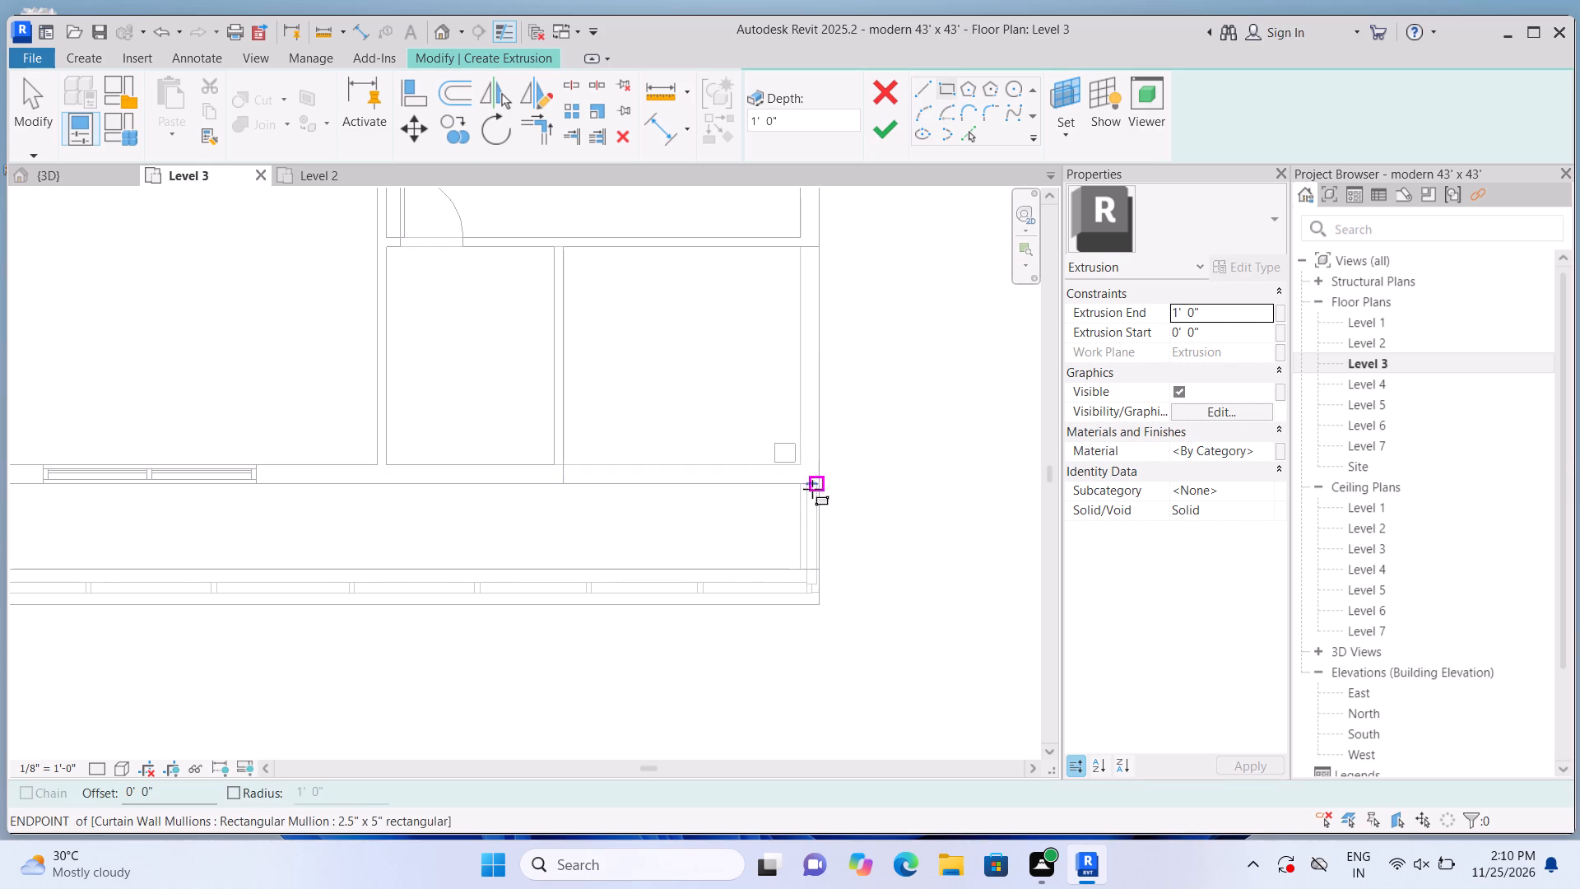
scroll(810, 497, up, 4)
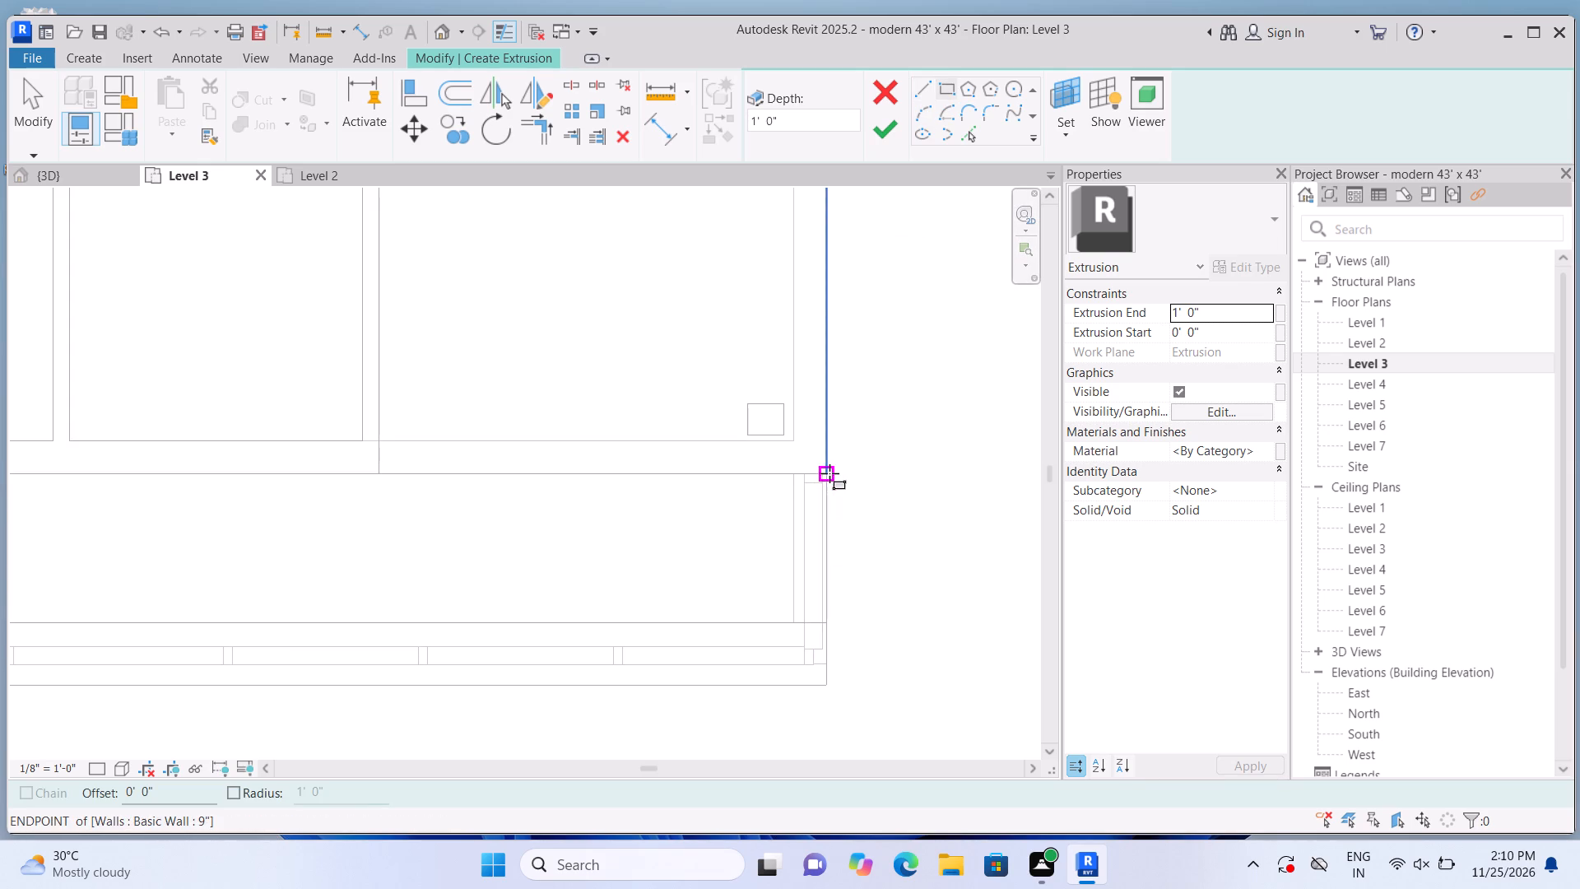
click(829, 473)
scroll(757, 603, down, 2)
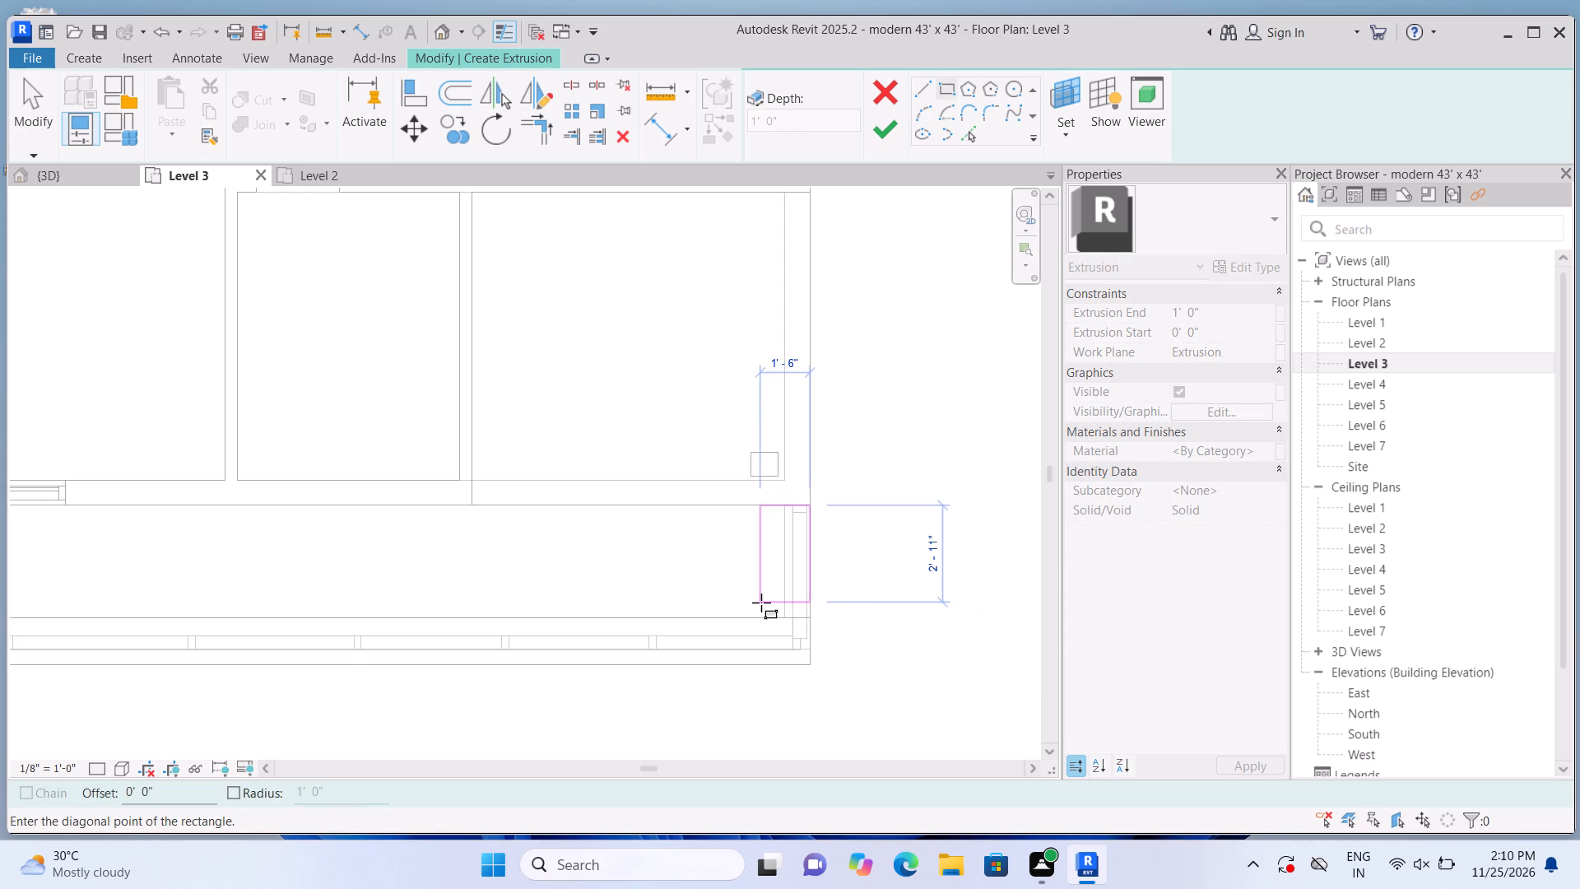
scroll(775, 678, up, 2)
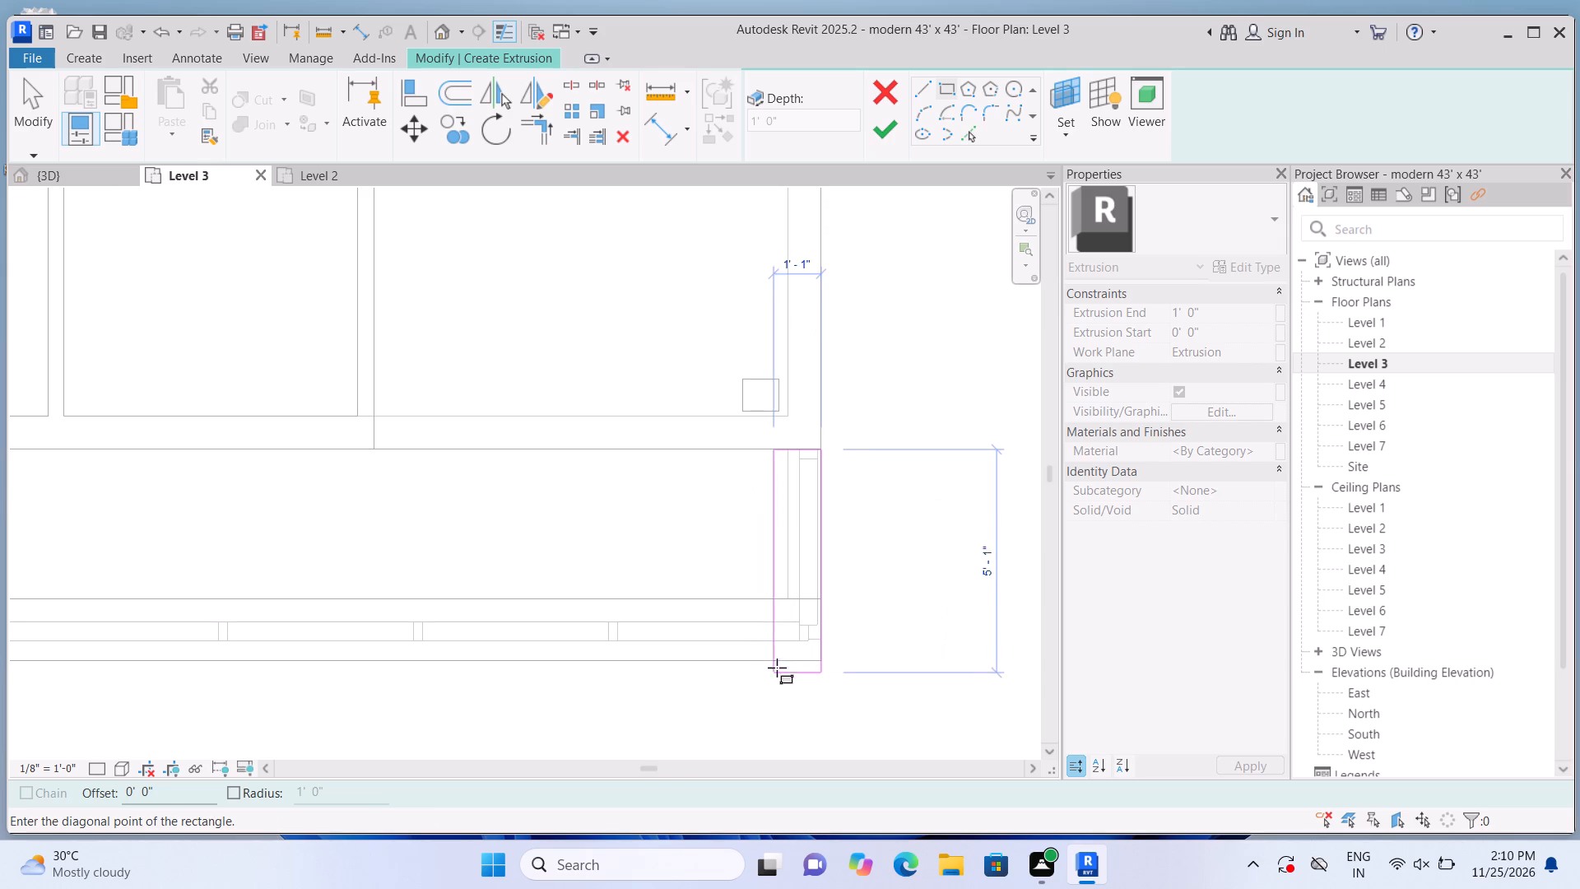
click(778, 660)
click(888, 136)
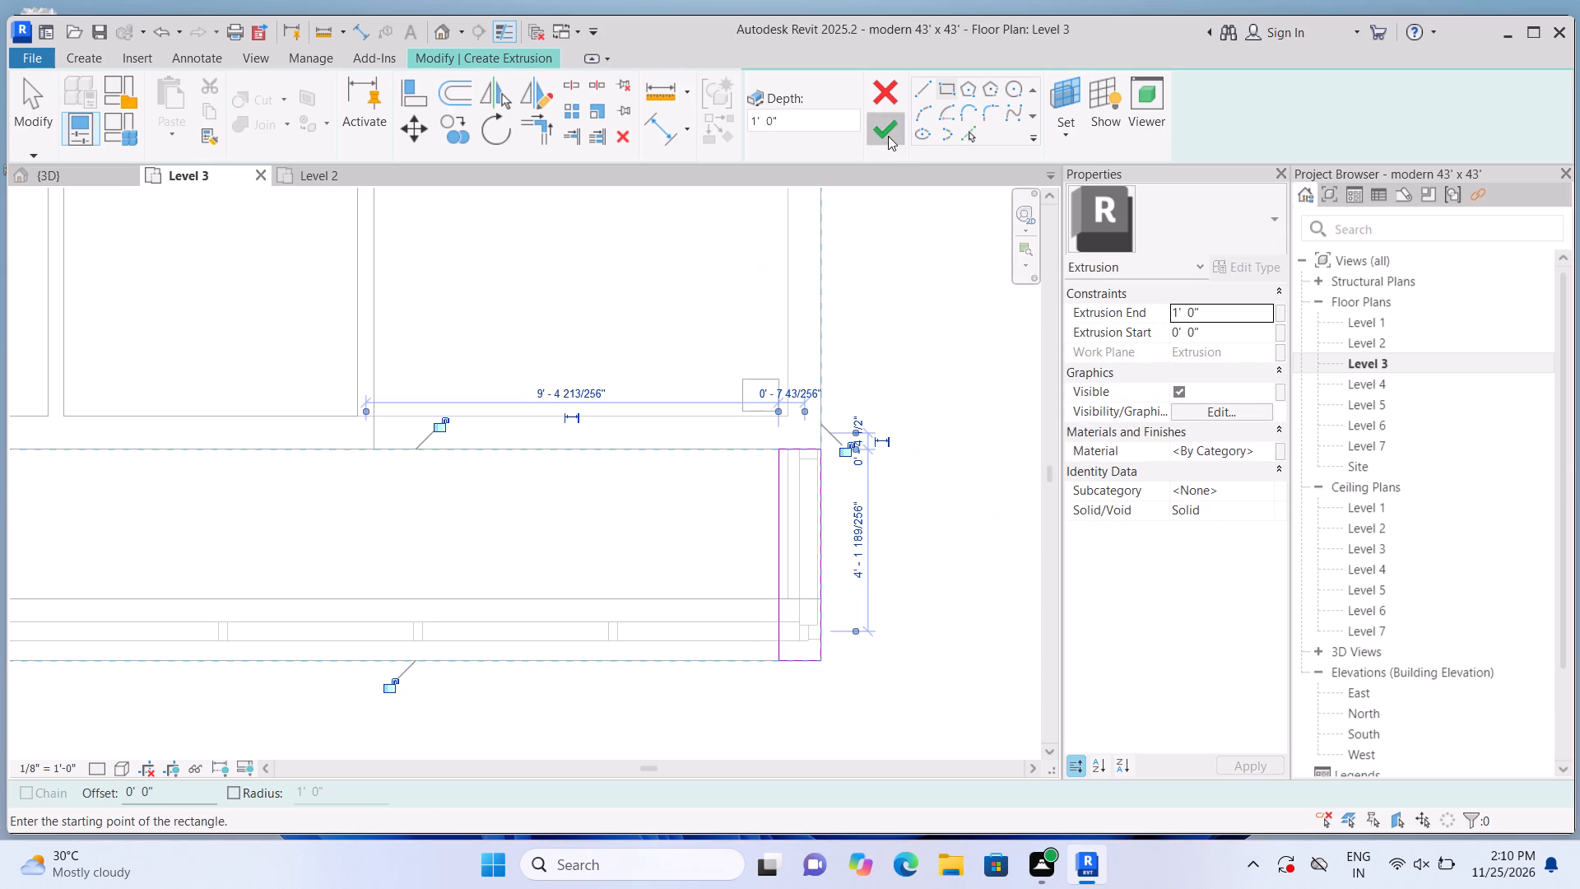
scroll(902, 290, down, 2)
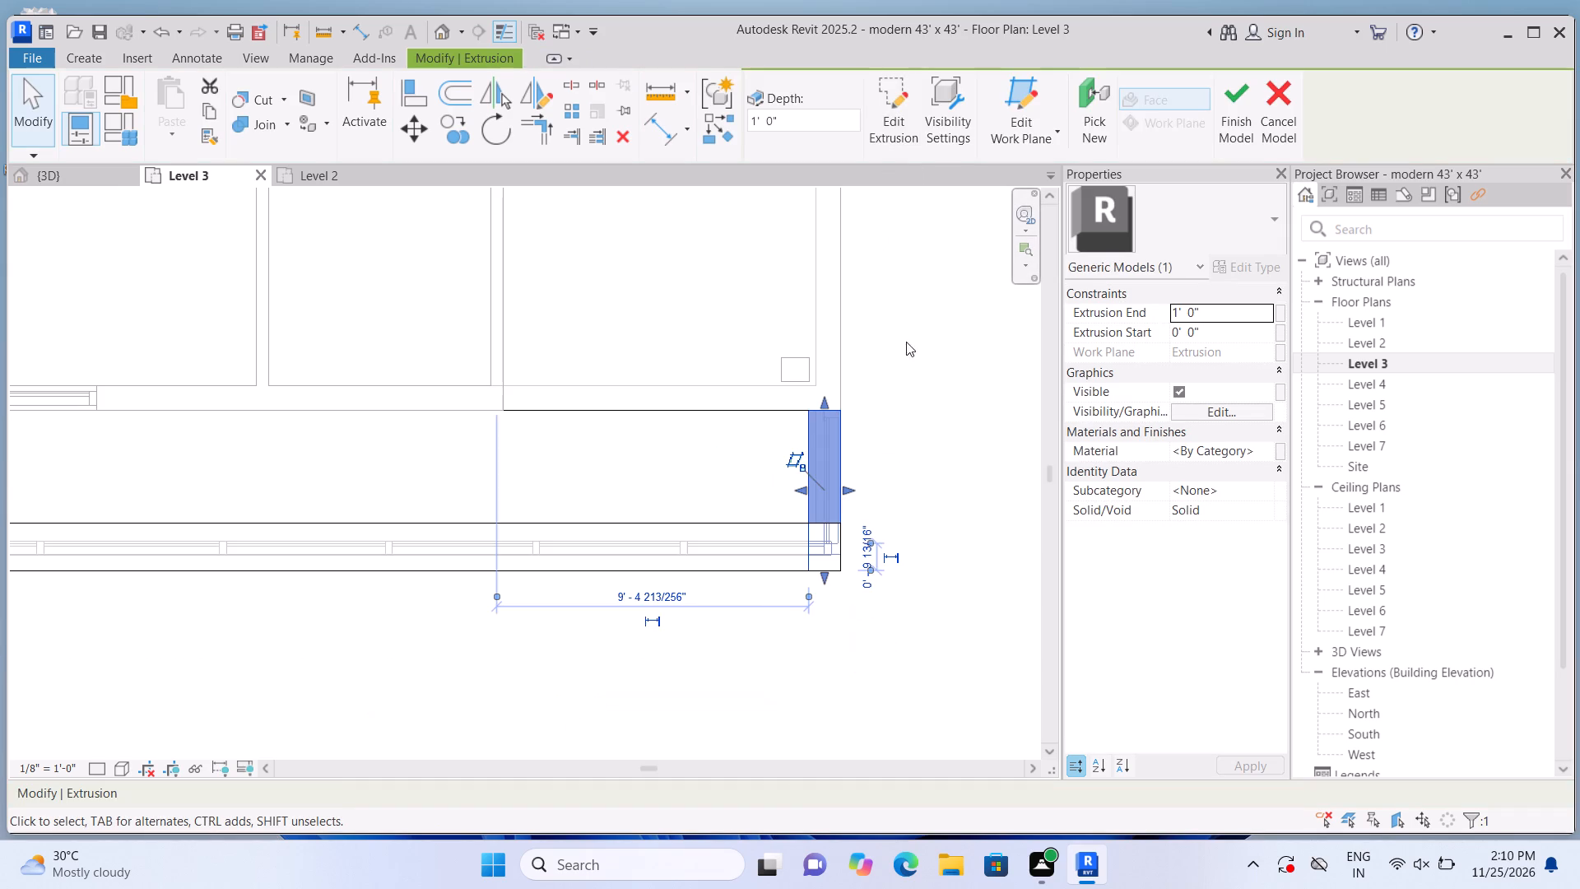
click(906, 350)
scroll(923, 354, down, 1)
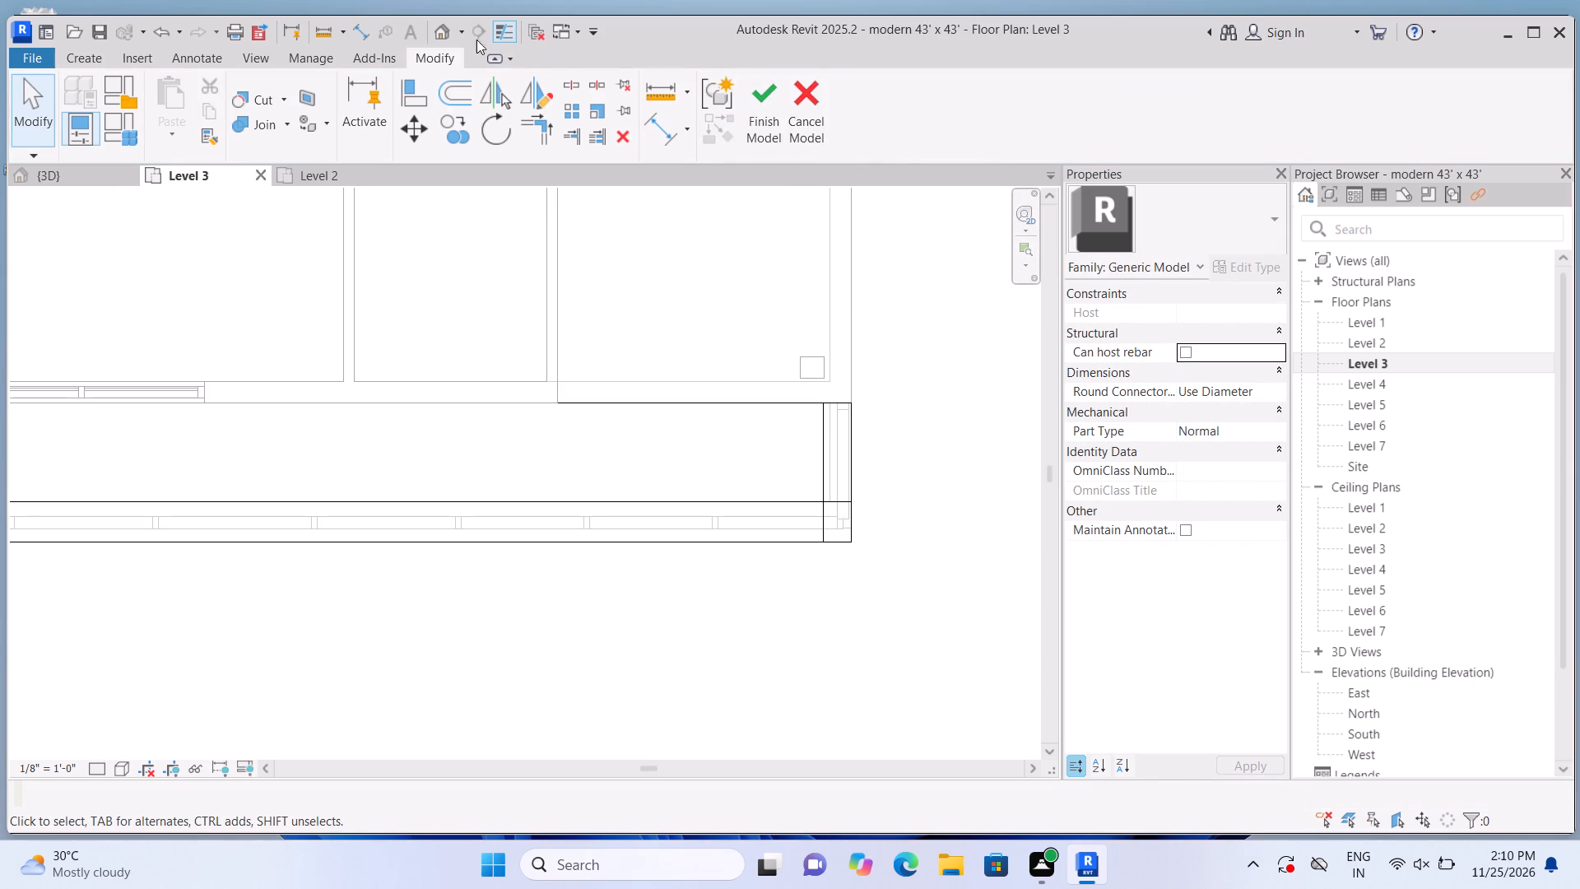
In the 3D view, stretch the Level 3 front parapet's top face up to a height of 1' 4 1/4".
click(440, 35)
scroll(875, 435, up, 1)
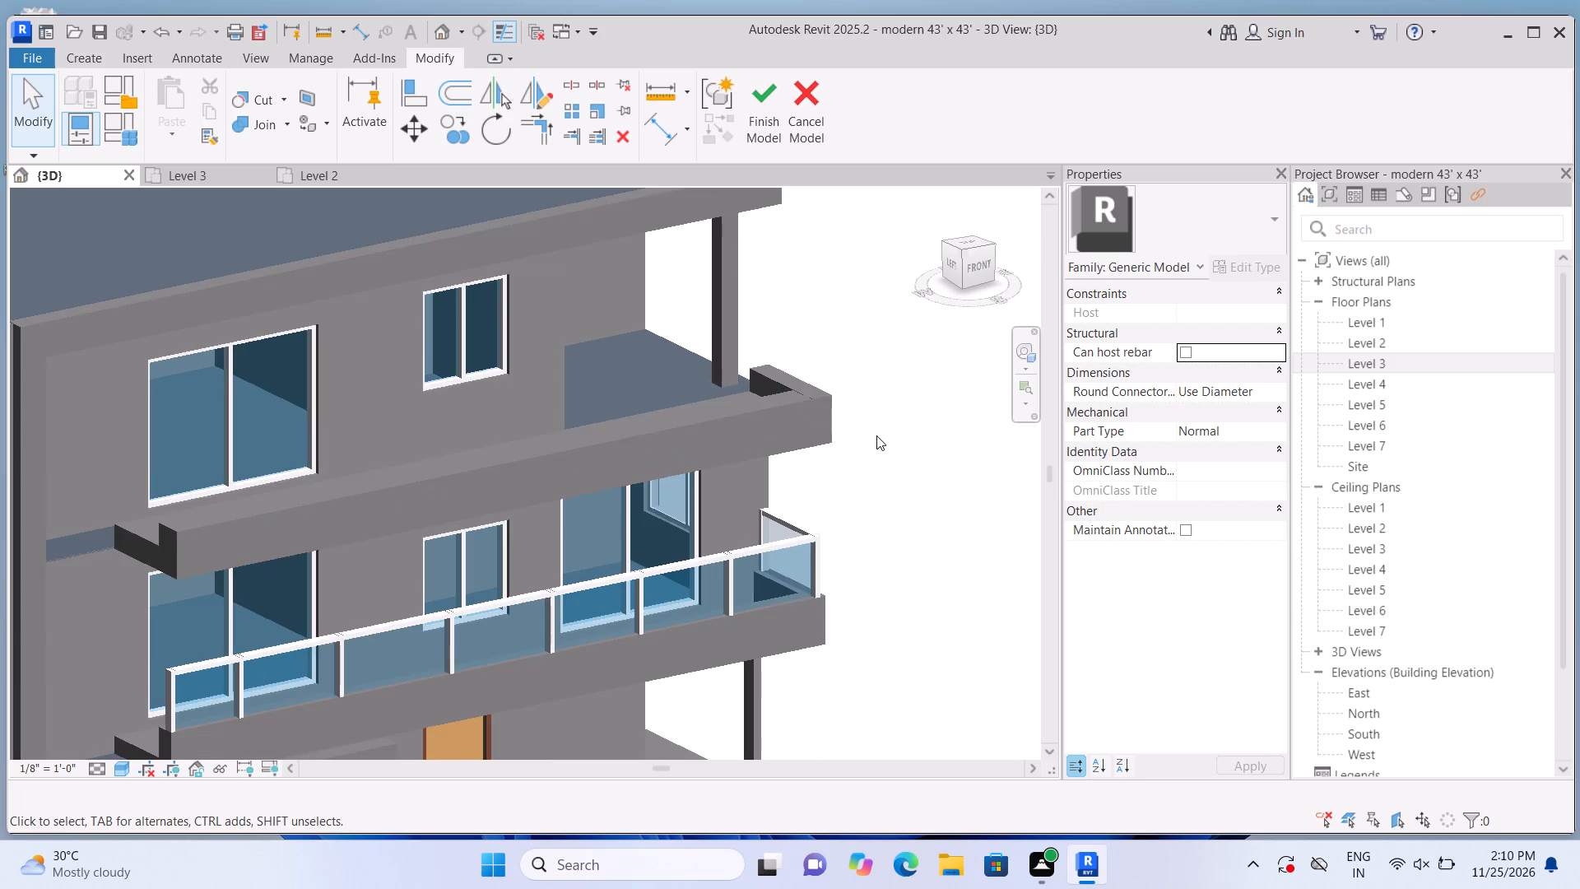
scroll(890, 454, down, 1)
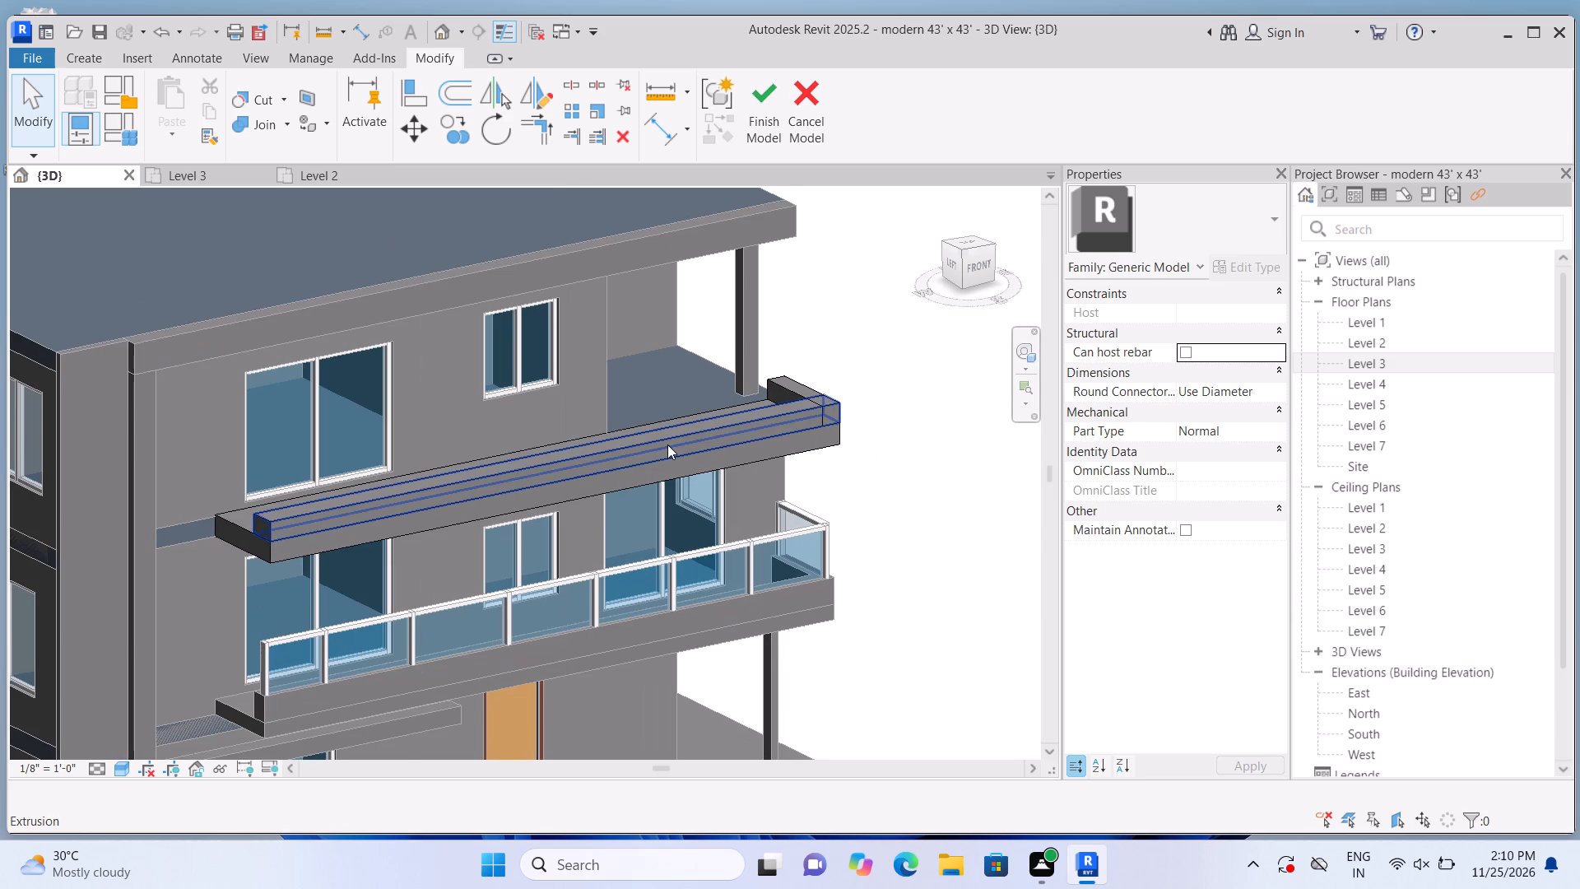
click(667, 444)
scroll(666, 444, up, 2)
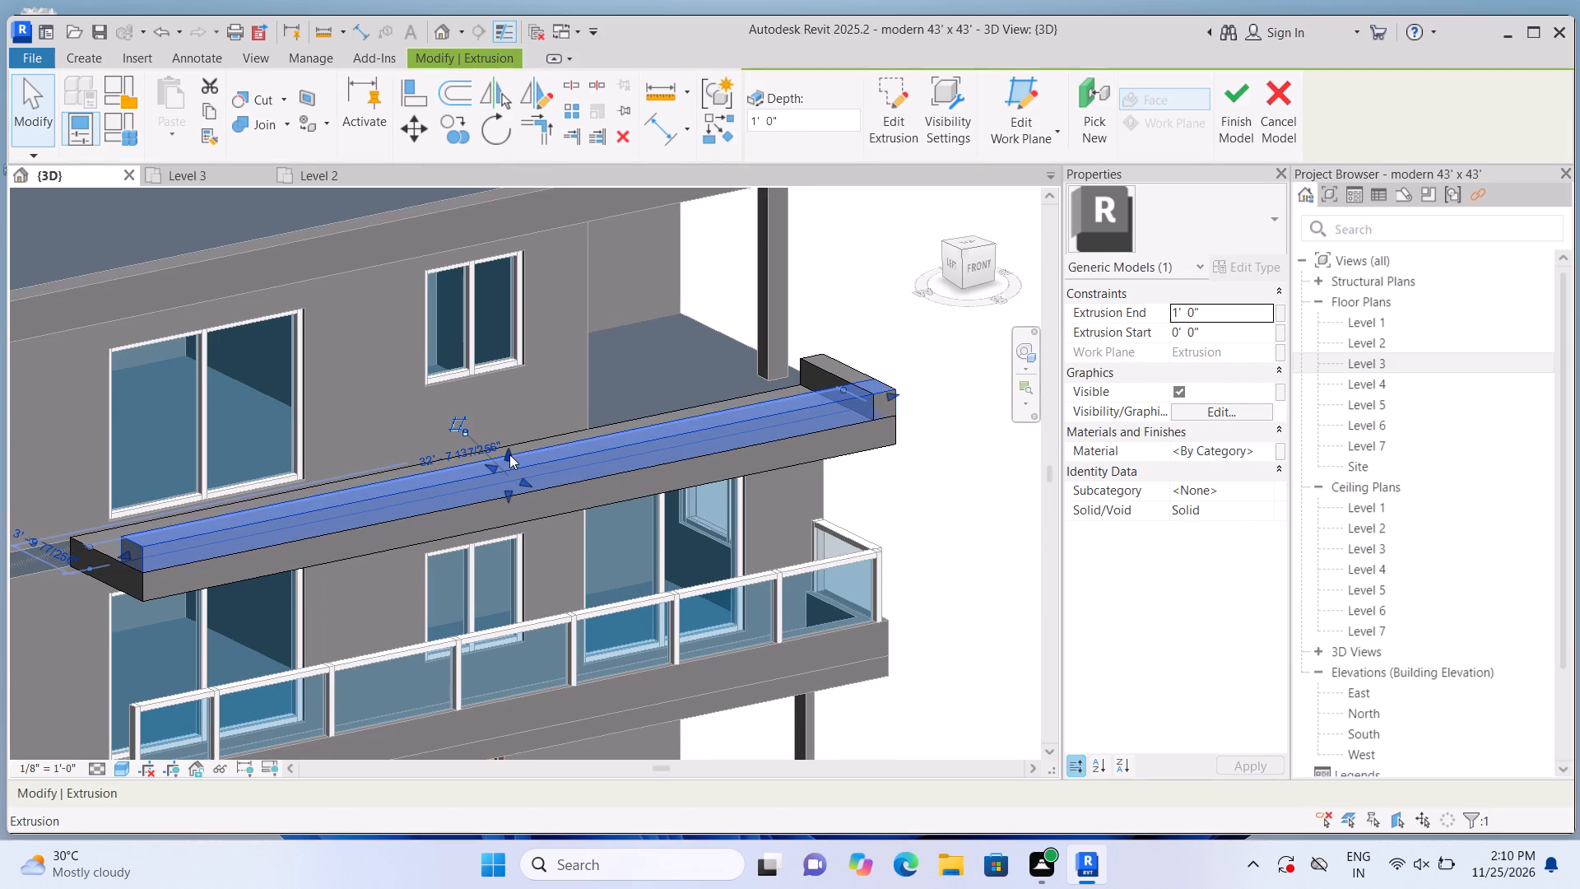
click(508, 454)
Raise the east side parapet strip's top to match the front parapet at 1' 4 1/4".
scroll(731, 460, down, 2)
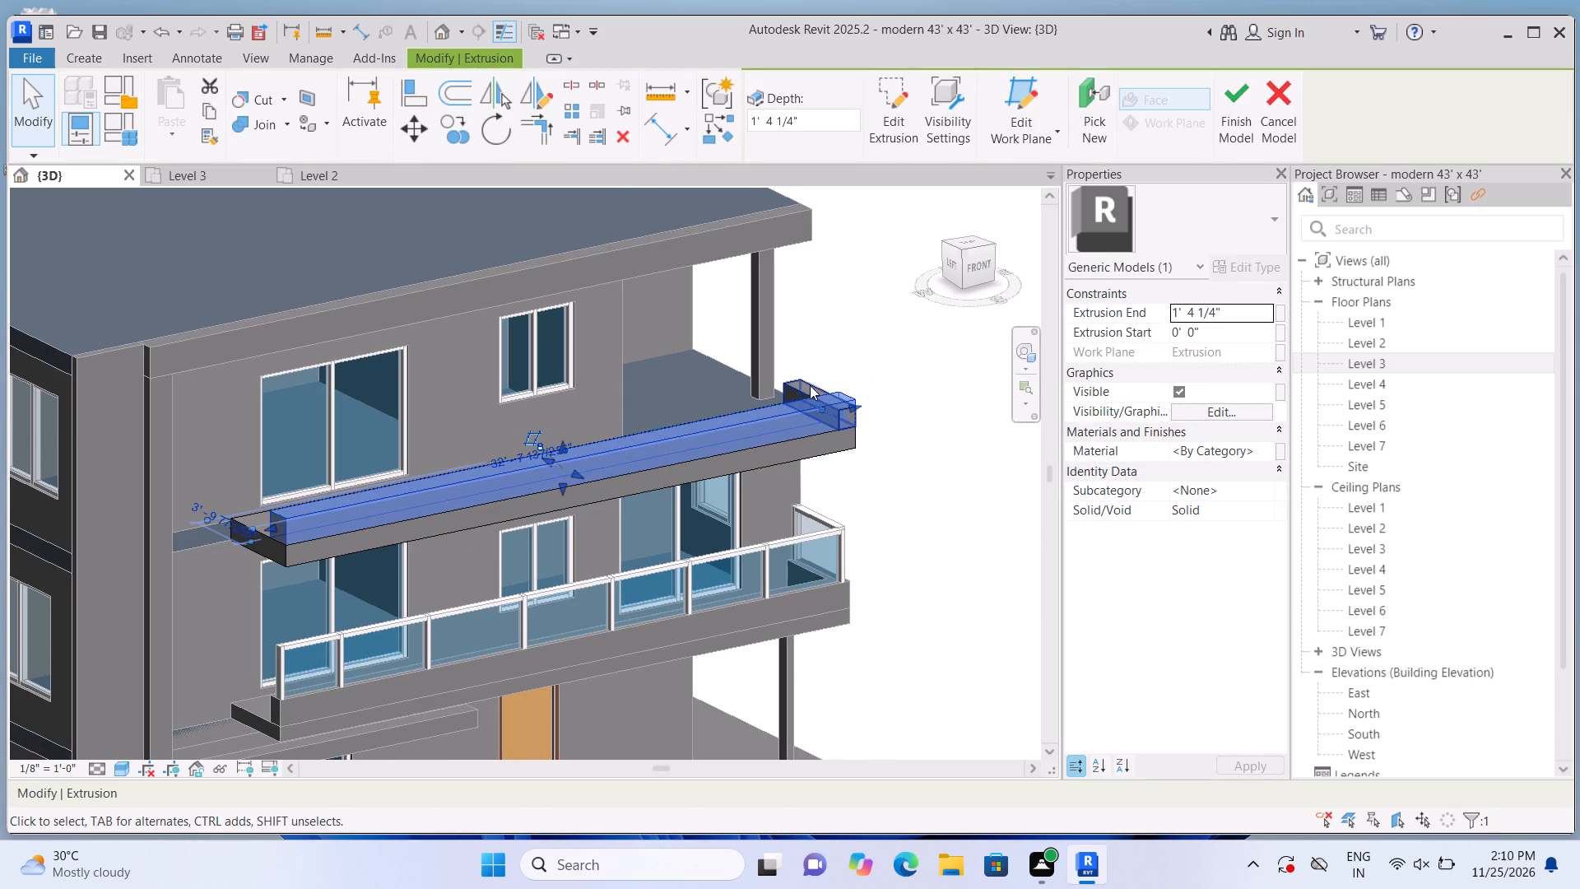
scroll(807, 389, up, 2)
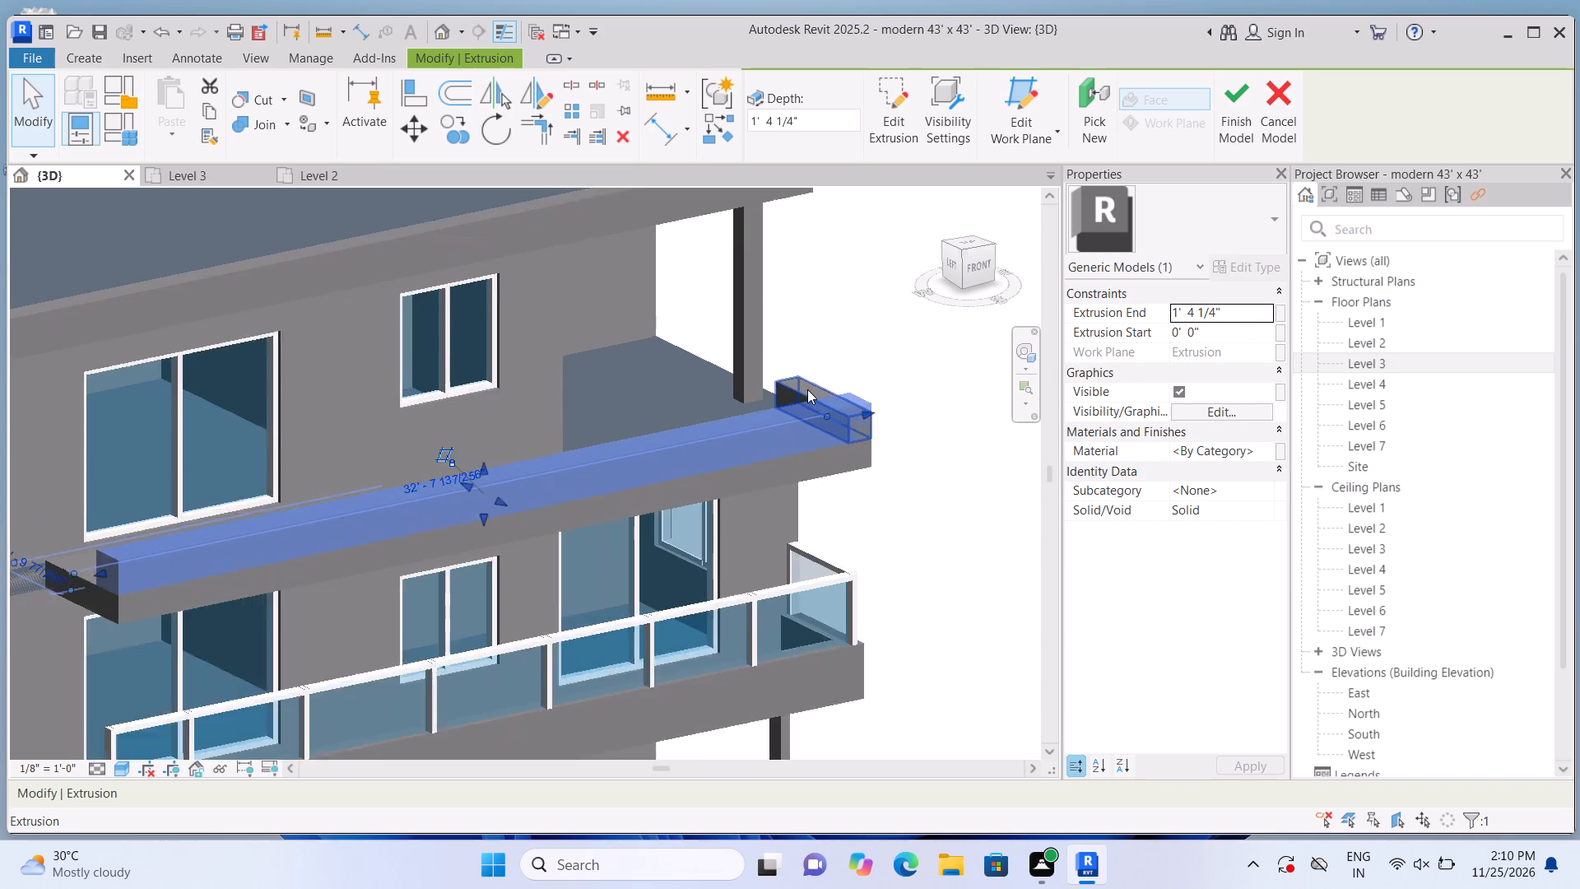
scroll(807, 389, up, 1)
click(807, 389)
scroll(825, 387, up, 1)
click(825, 387)
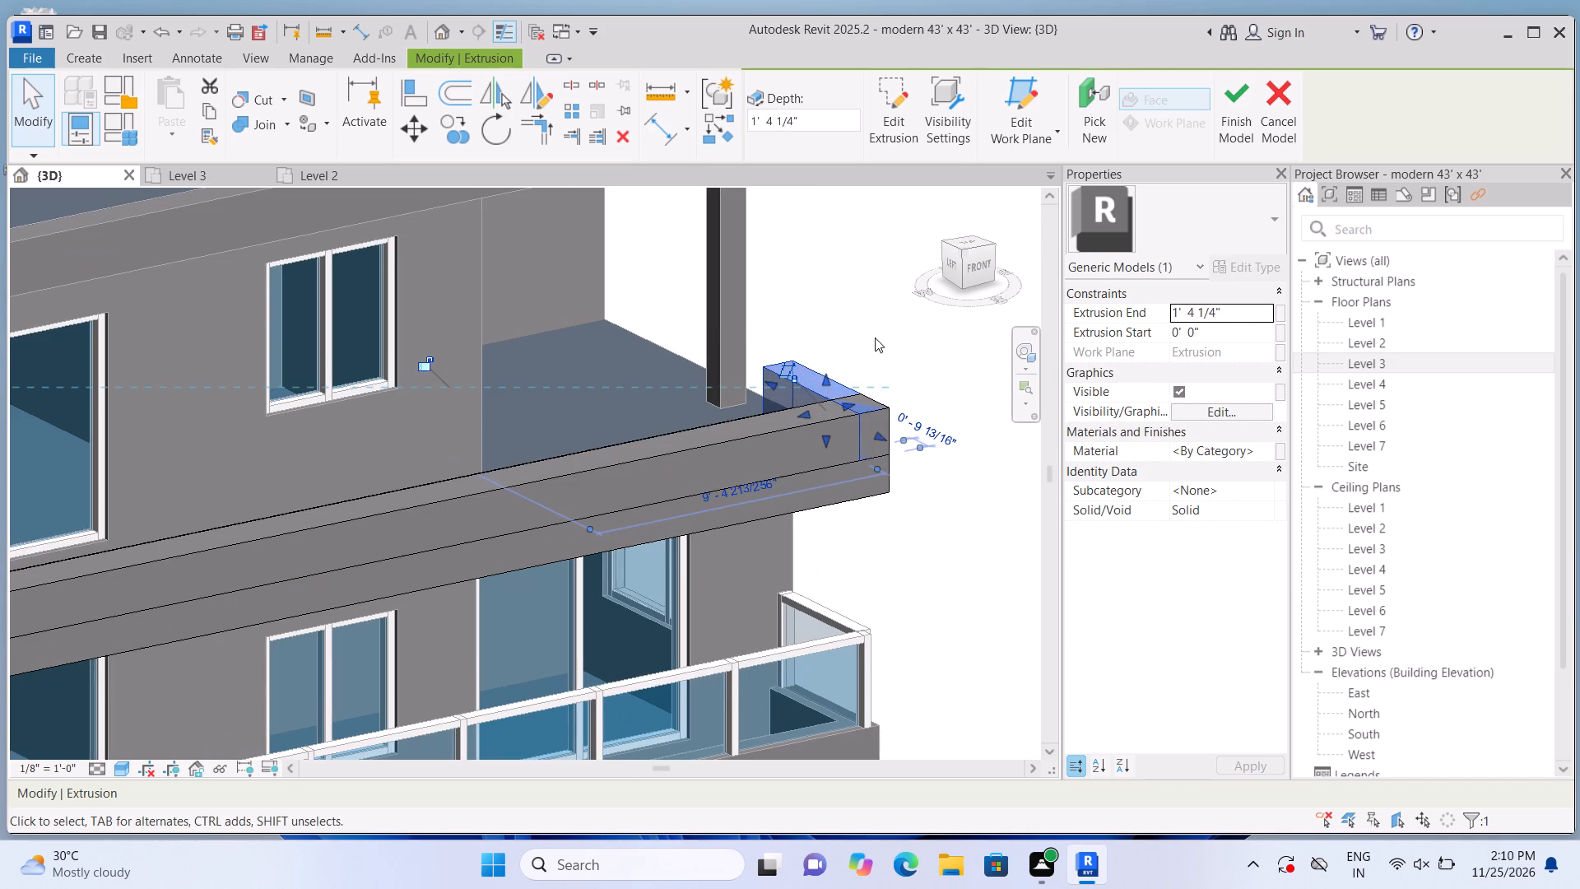
click(875, 337)
Stretch the east parapet strip's rear end back along the Level 3 roof edge, past the corner column to the building wall.
scroll(875, 337, down, 3)
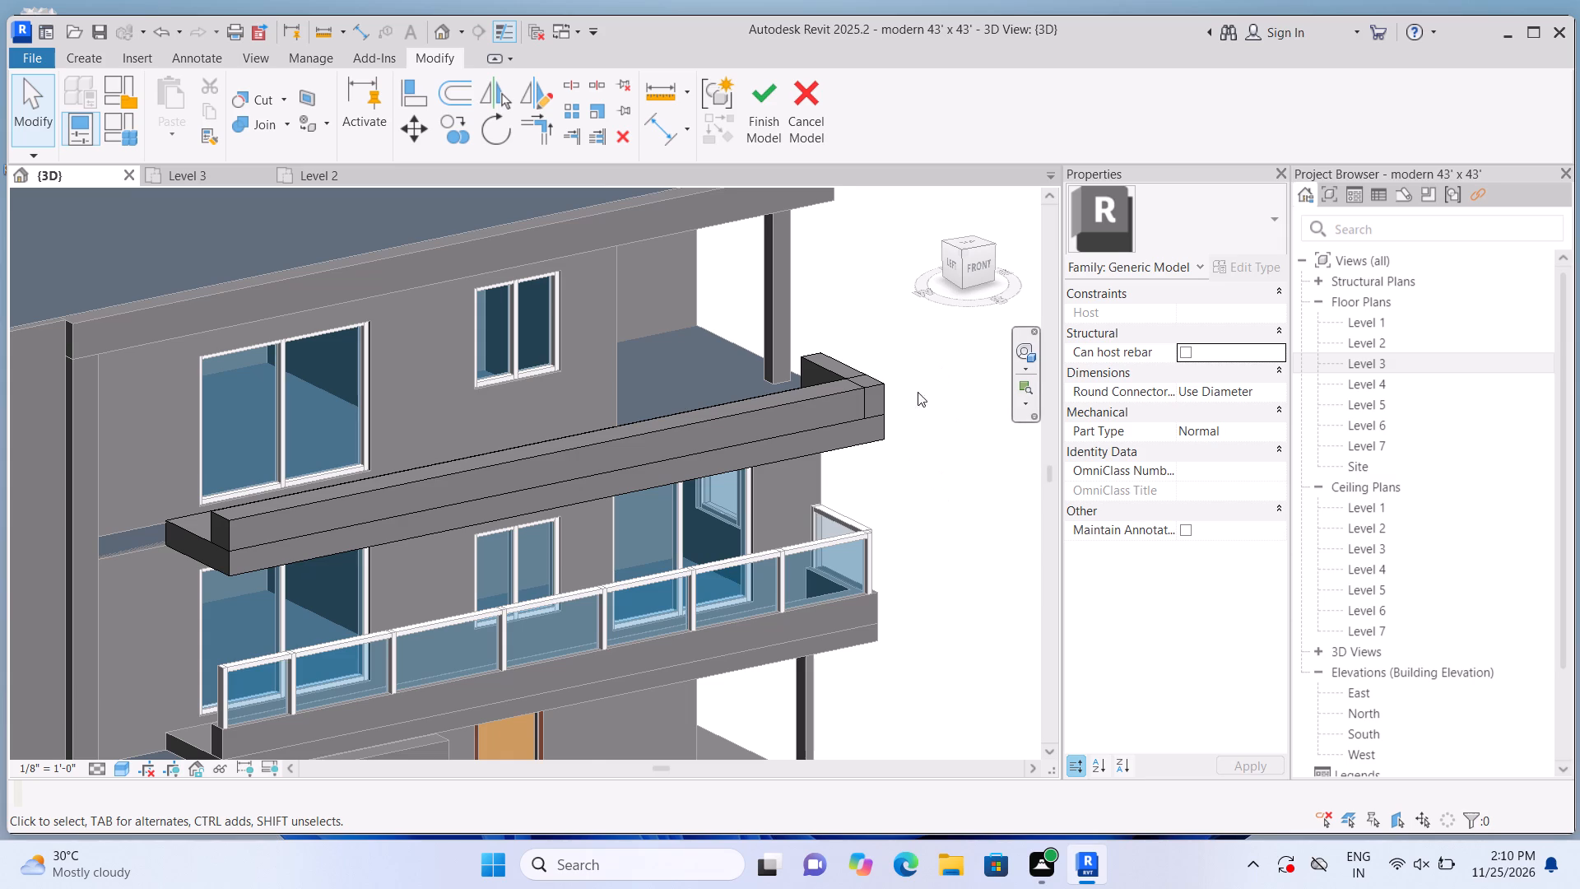
scroll(984, 453, down, 1)
shift+middle_drag(905, 533, 865, 547)
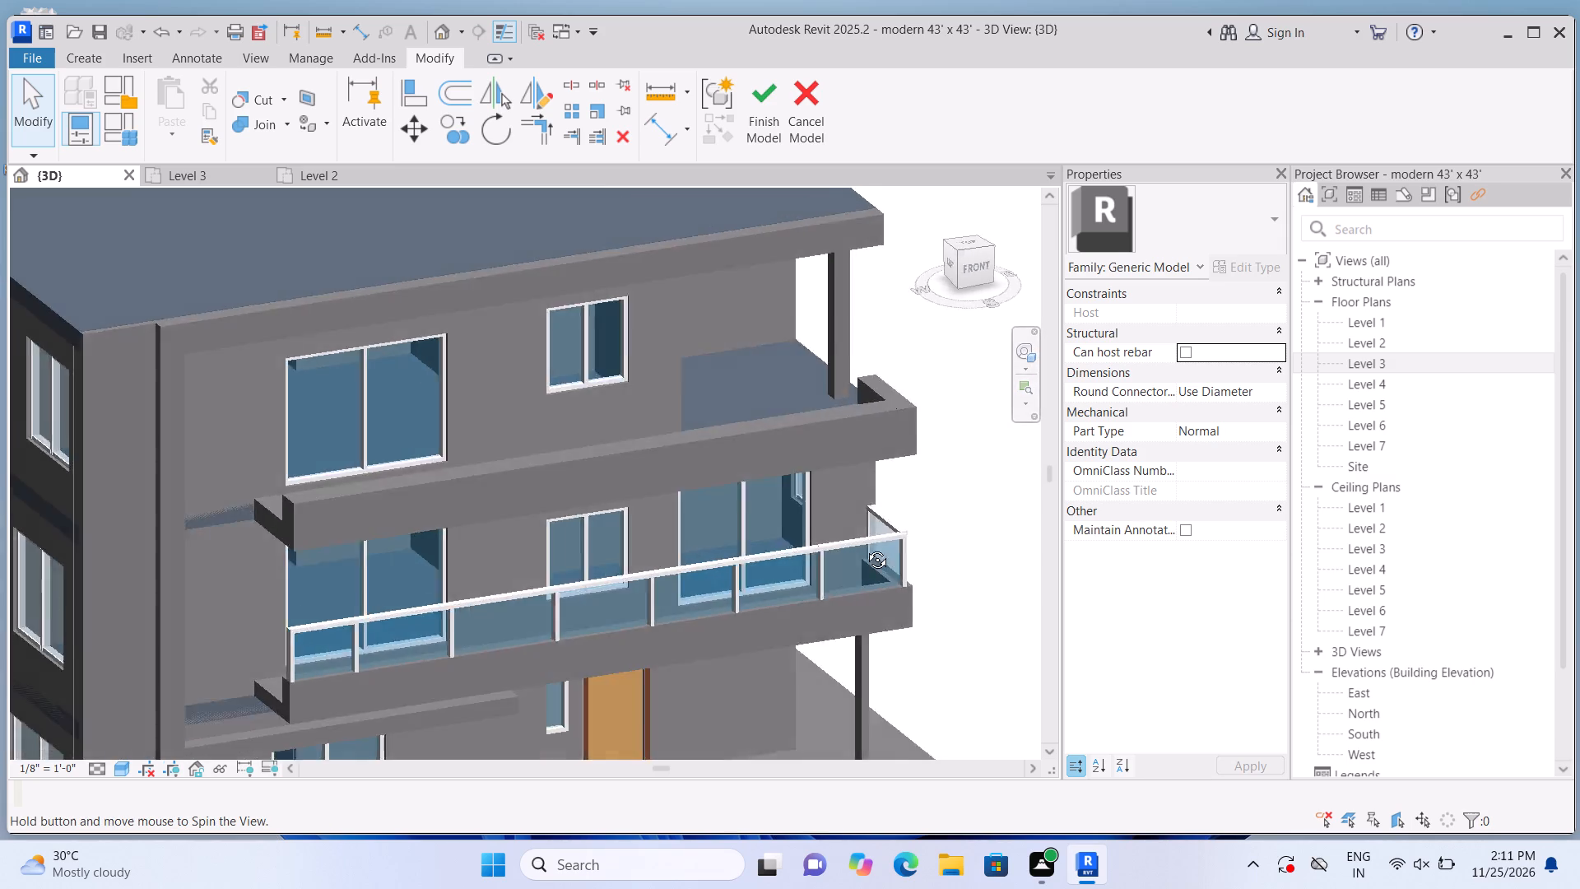
shift+middle_drag(865, 547, 697, 561)
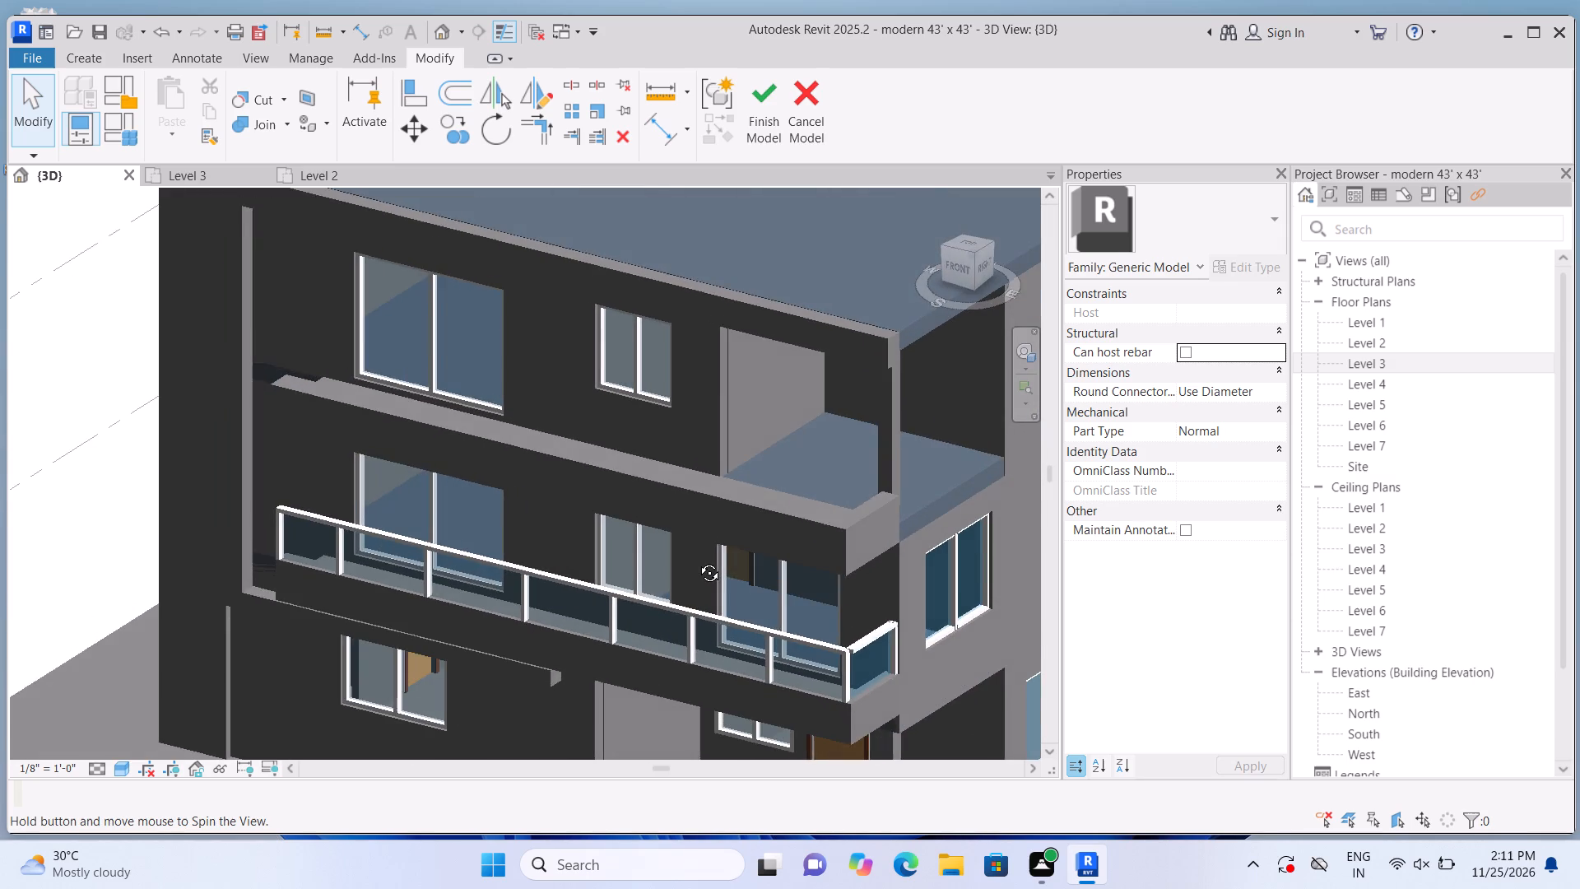
shift+middle_drag(697, 561, 368, 575)
scroll(370, 595, up, 1)
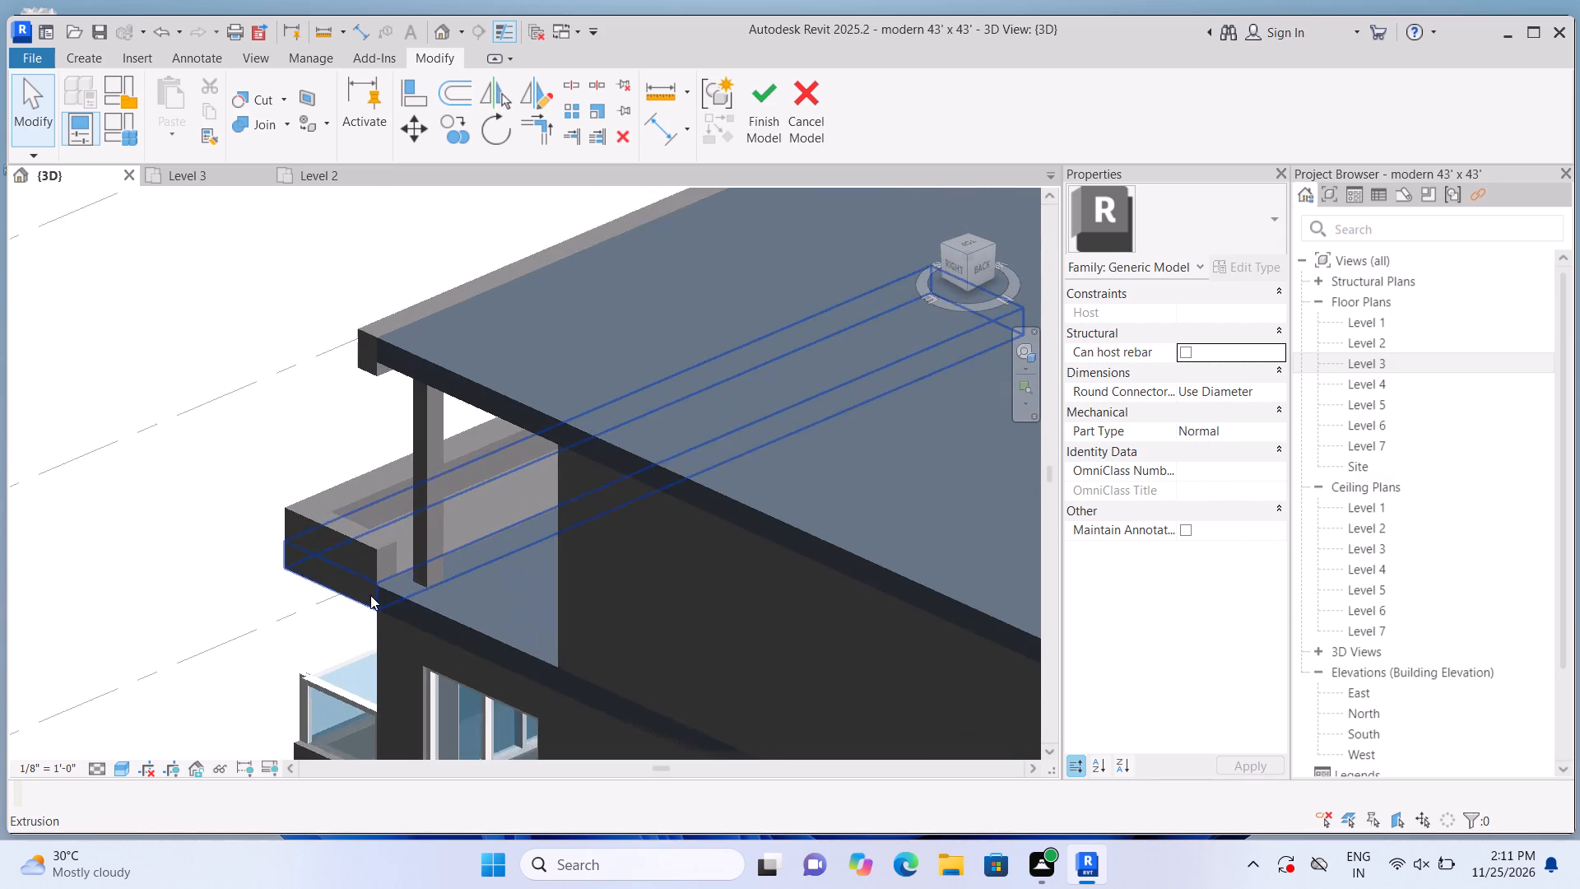
scroll(370, 595, up, 2)
scroll(409, 687, up, 2)
scroll(394, 604, up, 2)
click(352, 427)
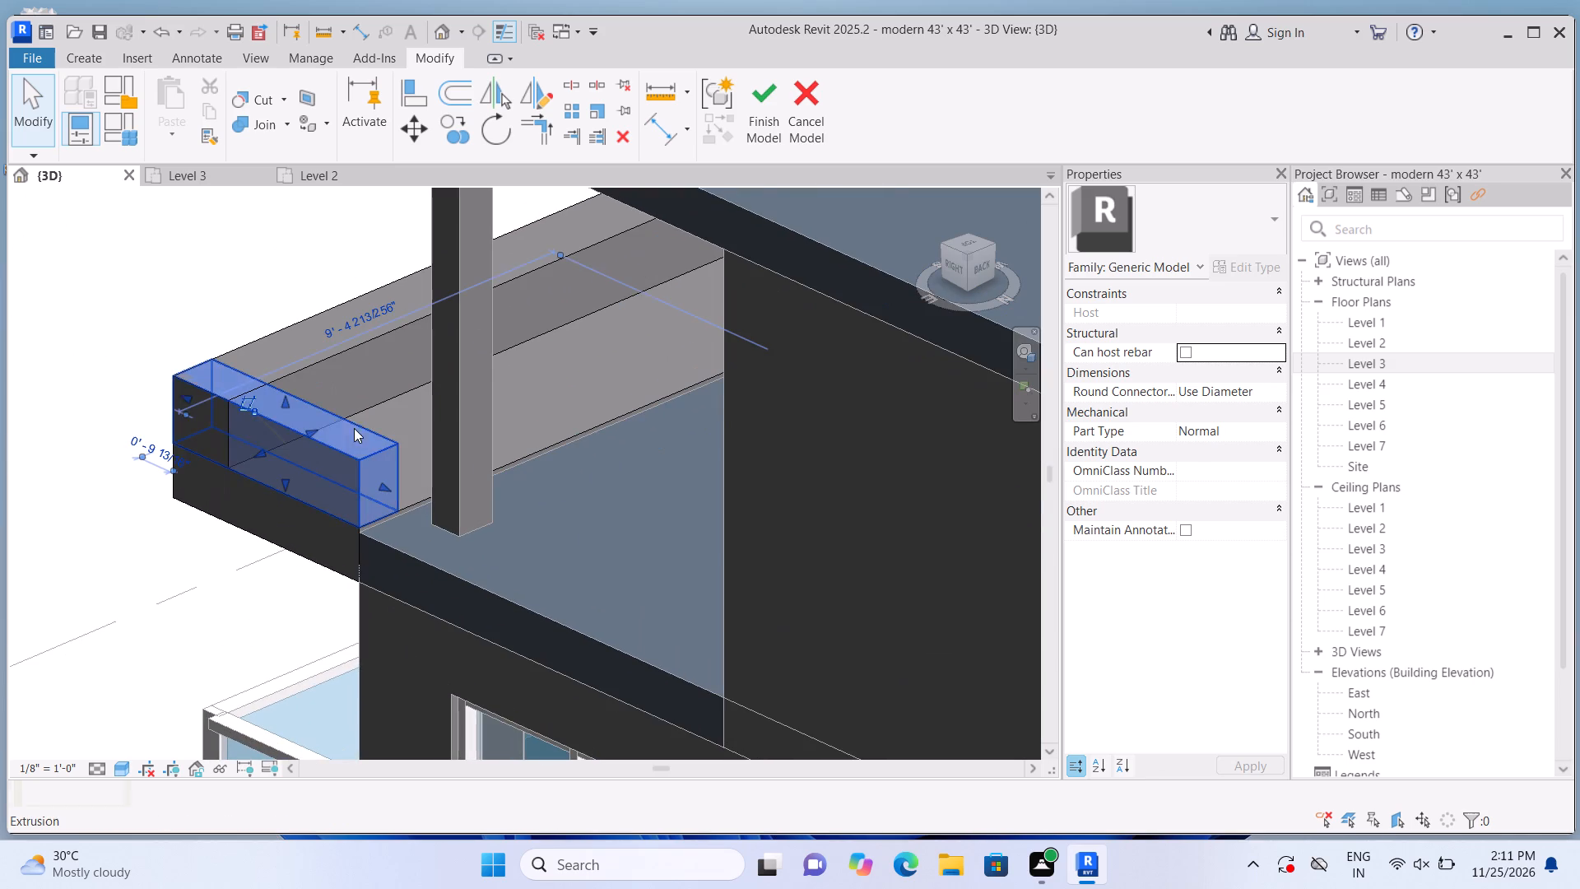
drag(386, 486, 714, 670)
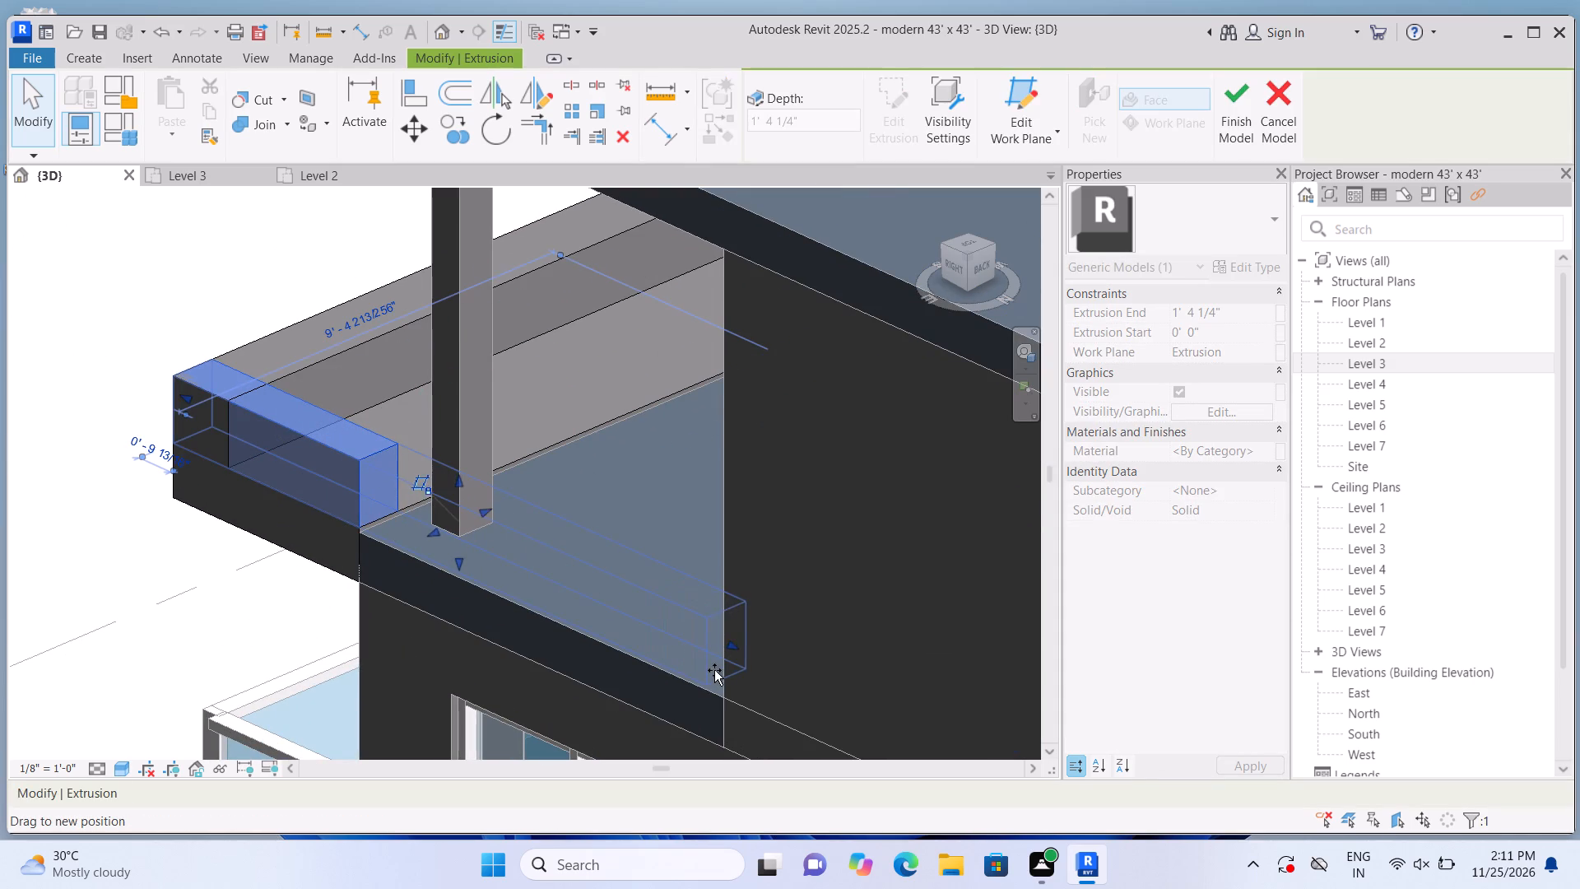
drag(714, 670, 702, 670)
scroll(685, 668, down, 5)
click(300, 626)
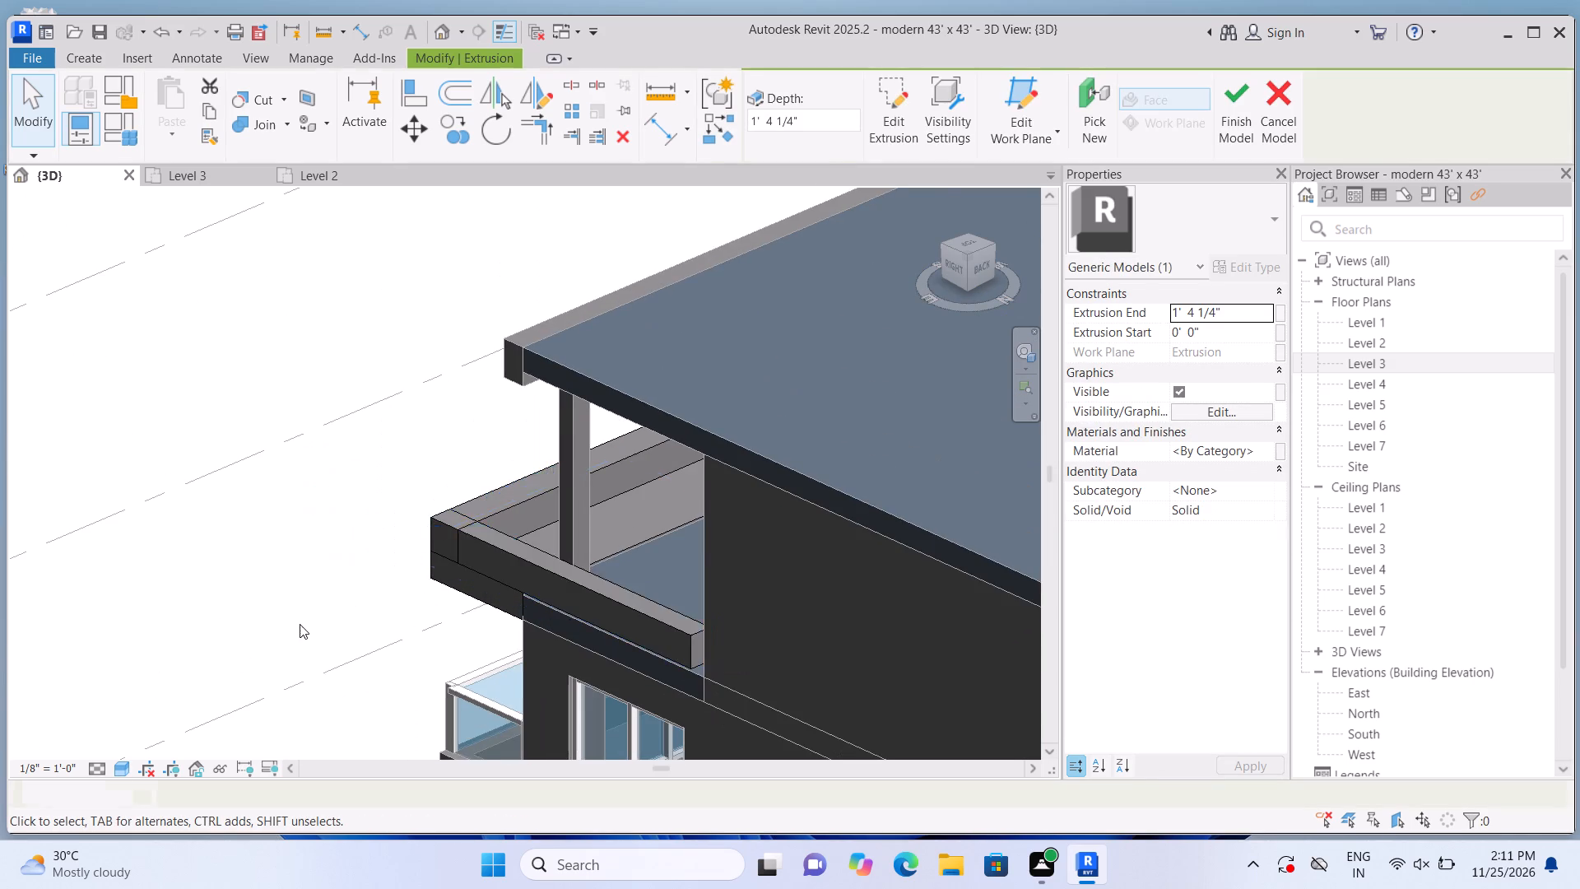
Examine the Level 3 slab and its parapets from the rear, front and east sides of the house.
scroll(314, 604, down, 1)
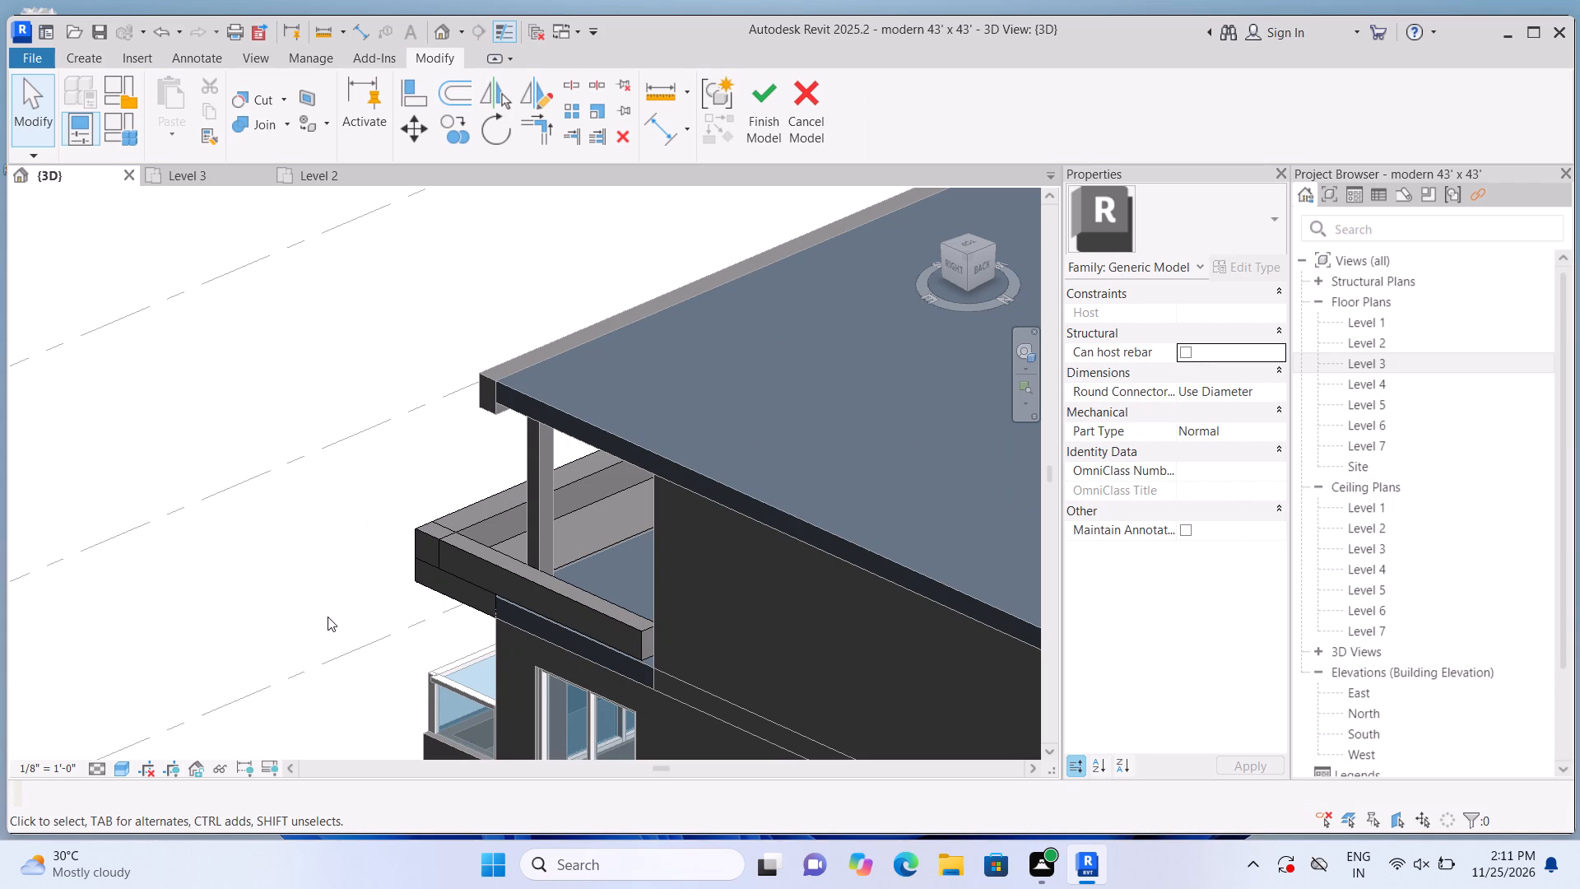
scroll(328, 617, up, 2)
click(328, 617)
middle_drag(248, 588, 481, 648)
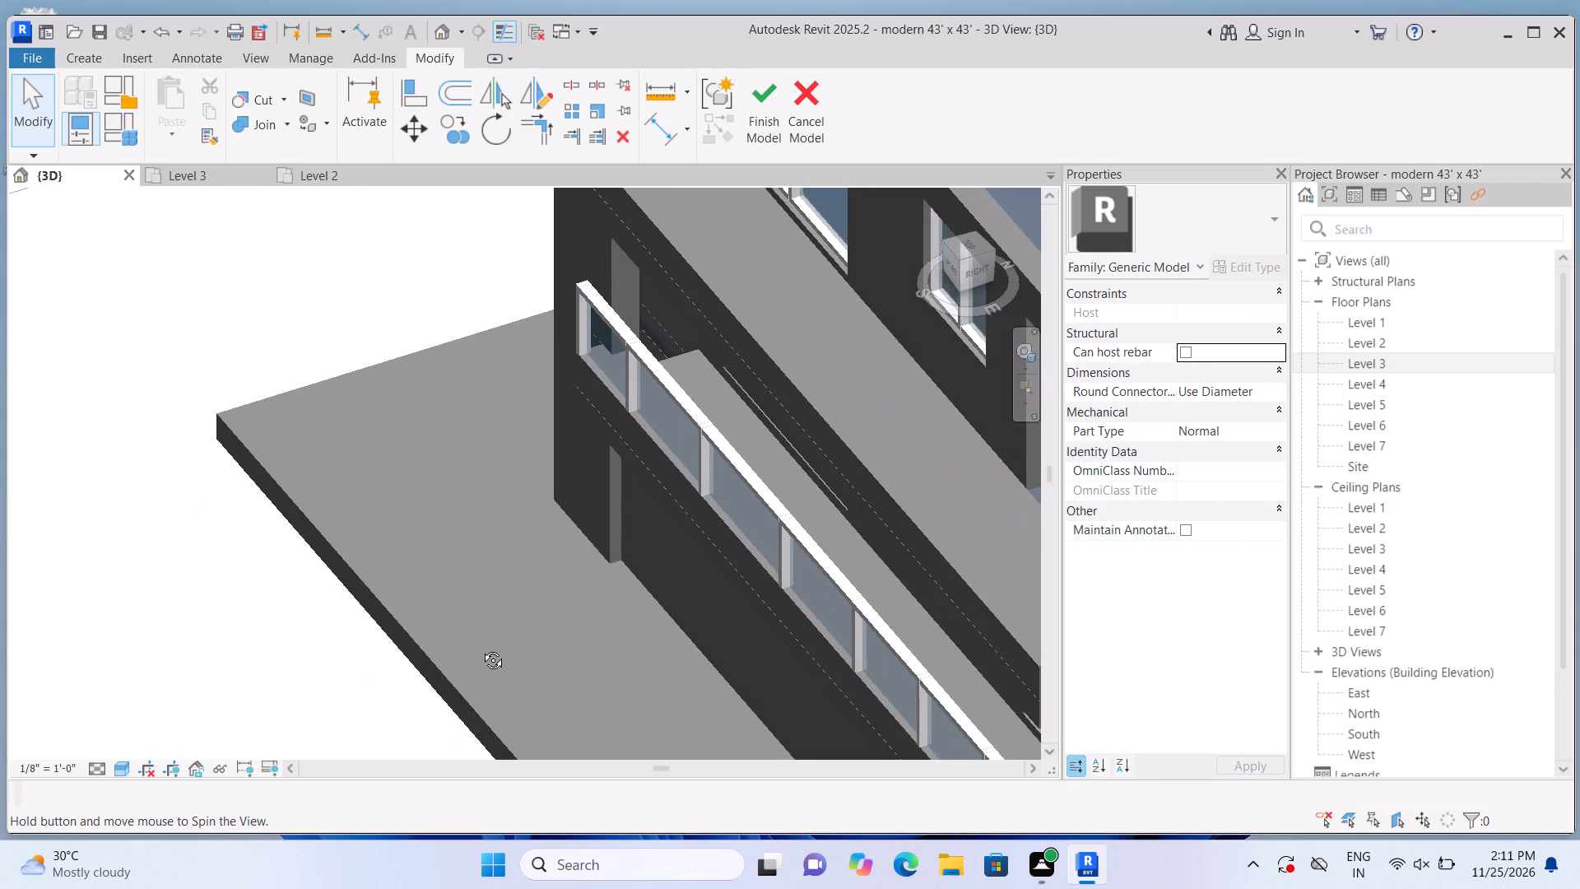
middle_drag(481, 648, 484, 646)
scroll(508, 618, down, 6)
shift+middle_drag(437, 673, 555, 599)
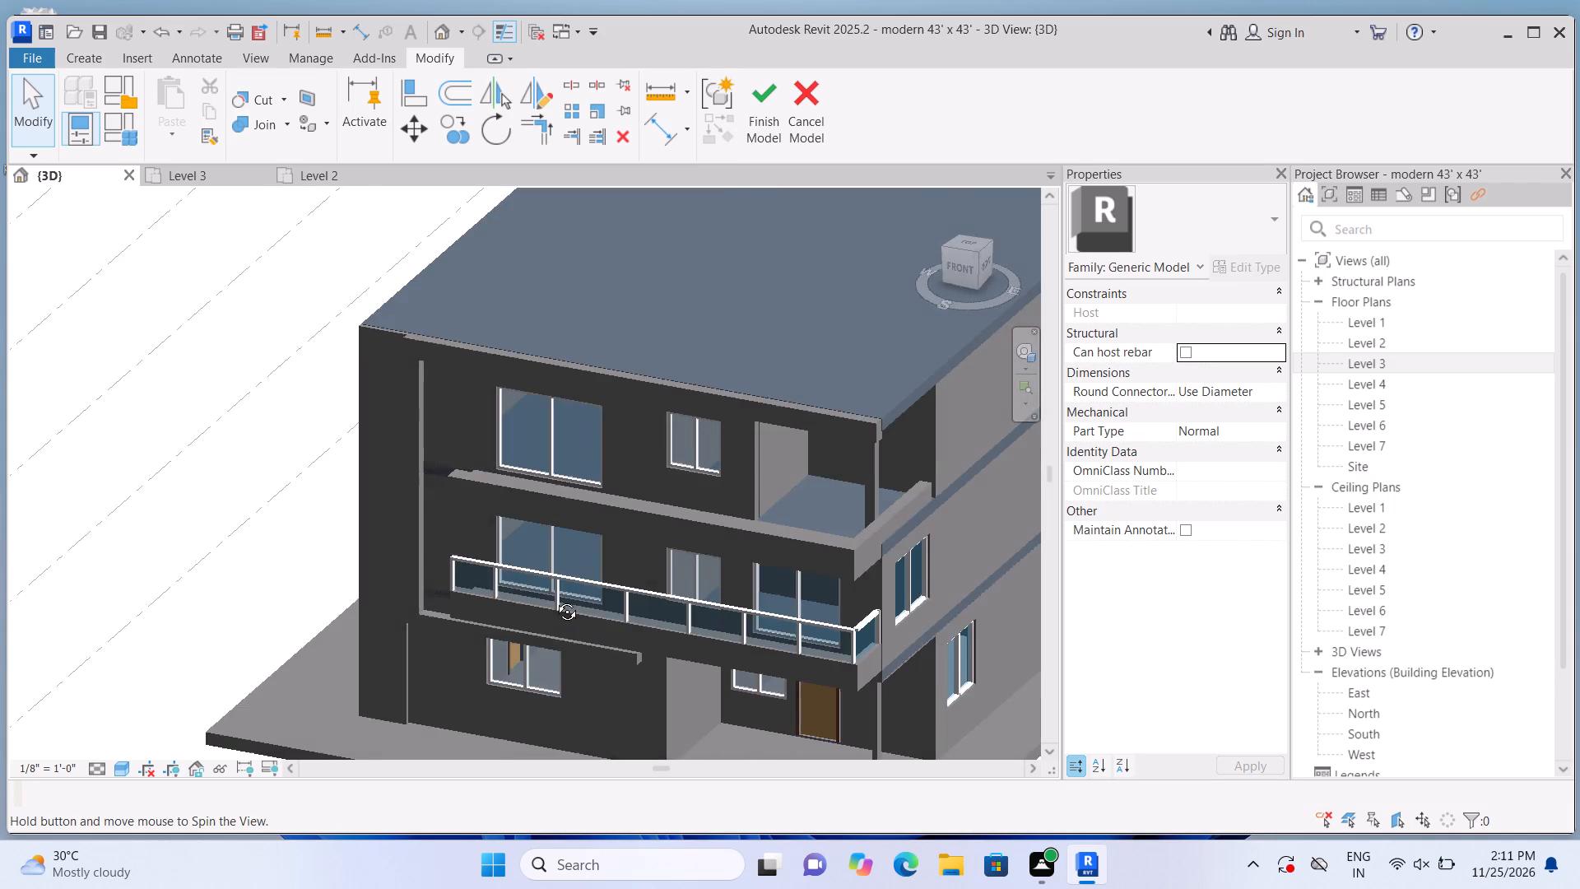
shift+middle_drag(555, 599, 487, 603)
middle_drag(475, 634, 333, 548)
scroll(407, 589, up, 2)
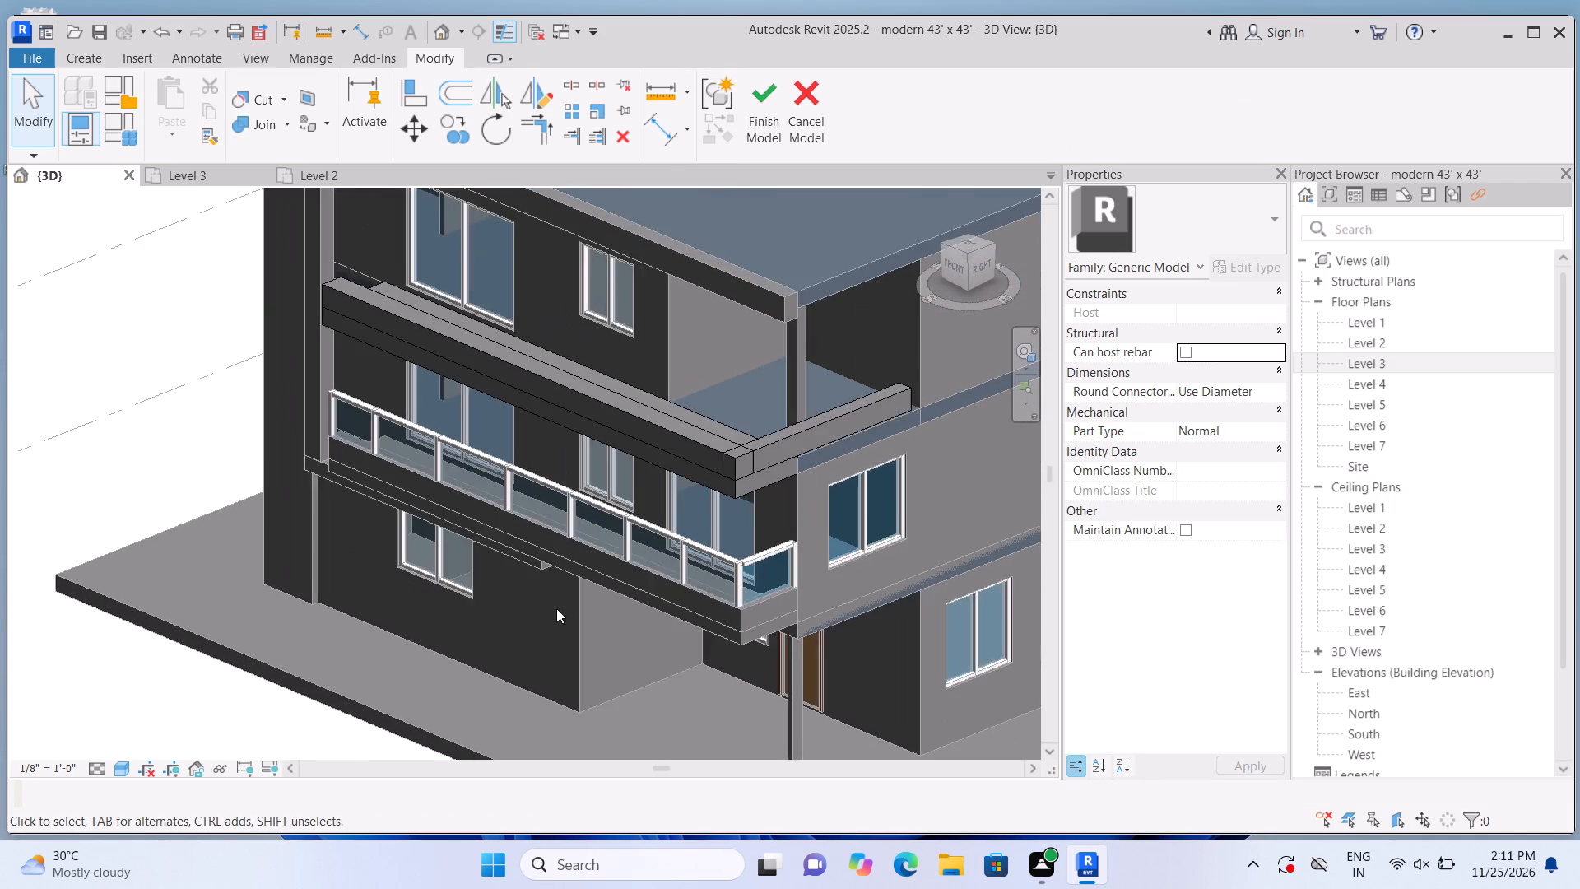
middle_drag(556, 608, 523, 614)
scroll(567, 626, down, 1)
scroll(769, 482, up, 5)
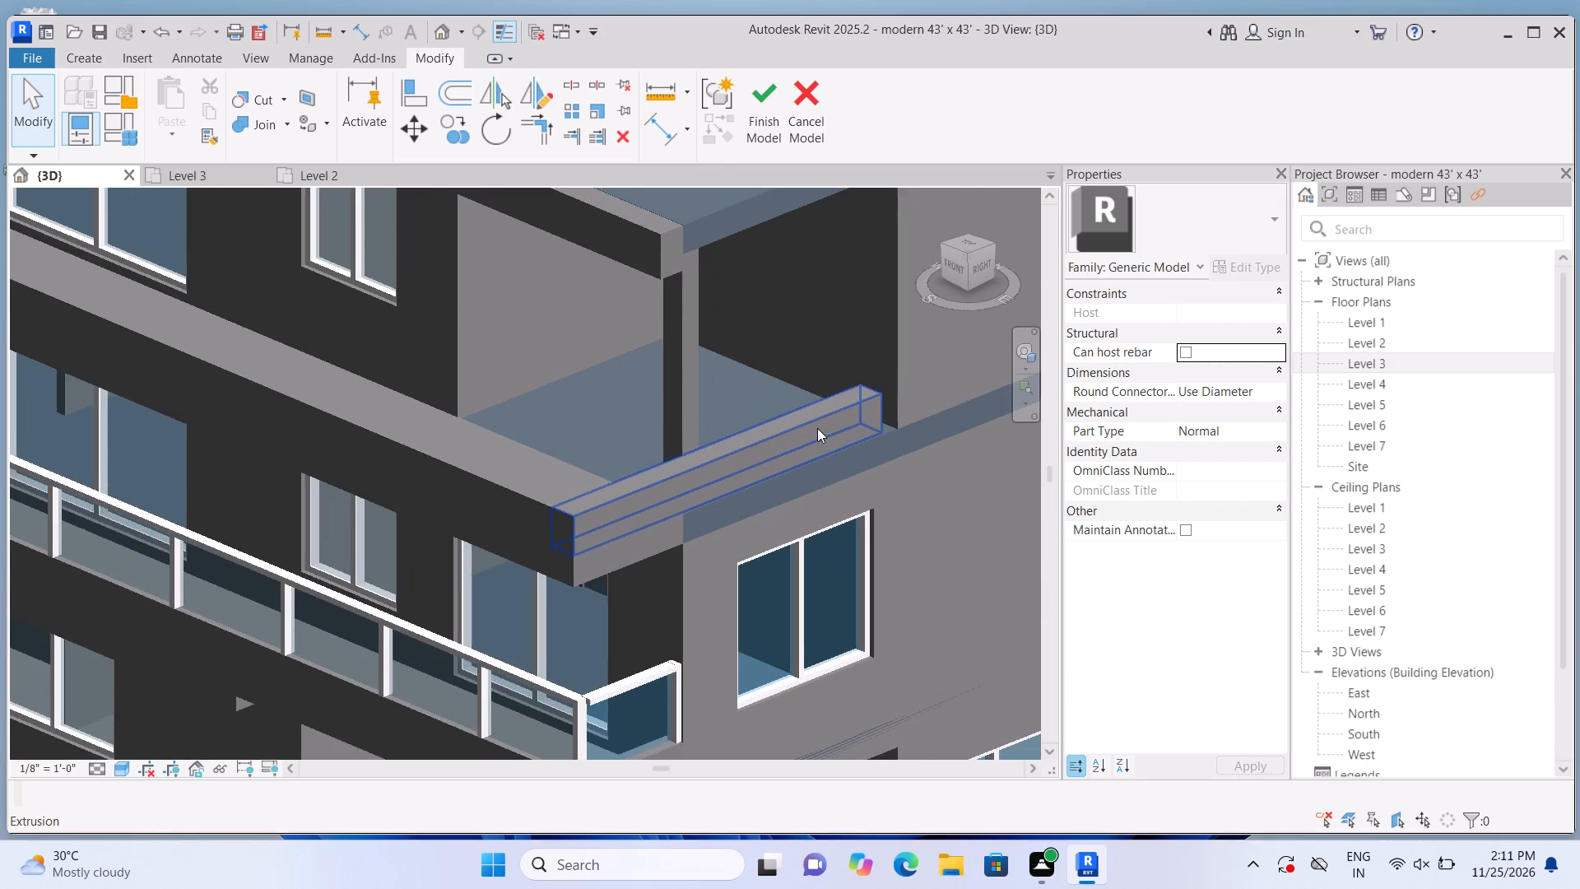
Adjust the east parapet strip's rear end so it lines up with the corner of the building wall.
click(817, 428)
scroll(850, 423, up, 4)
drag(890, 389, 895, 385)
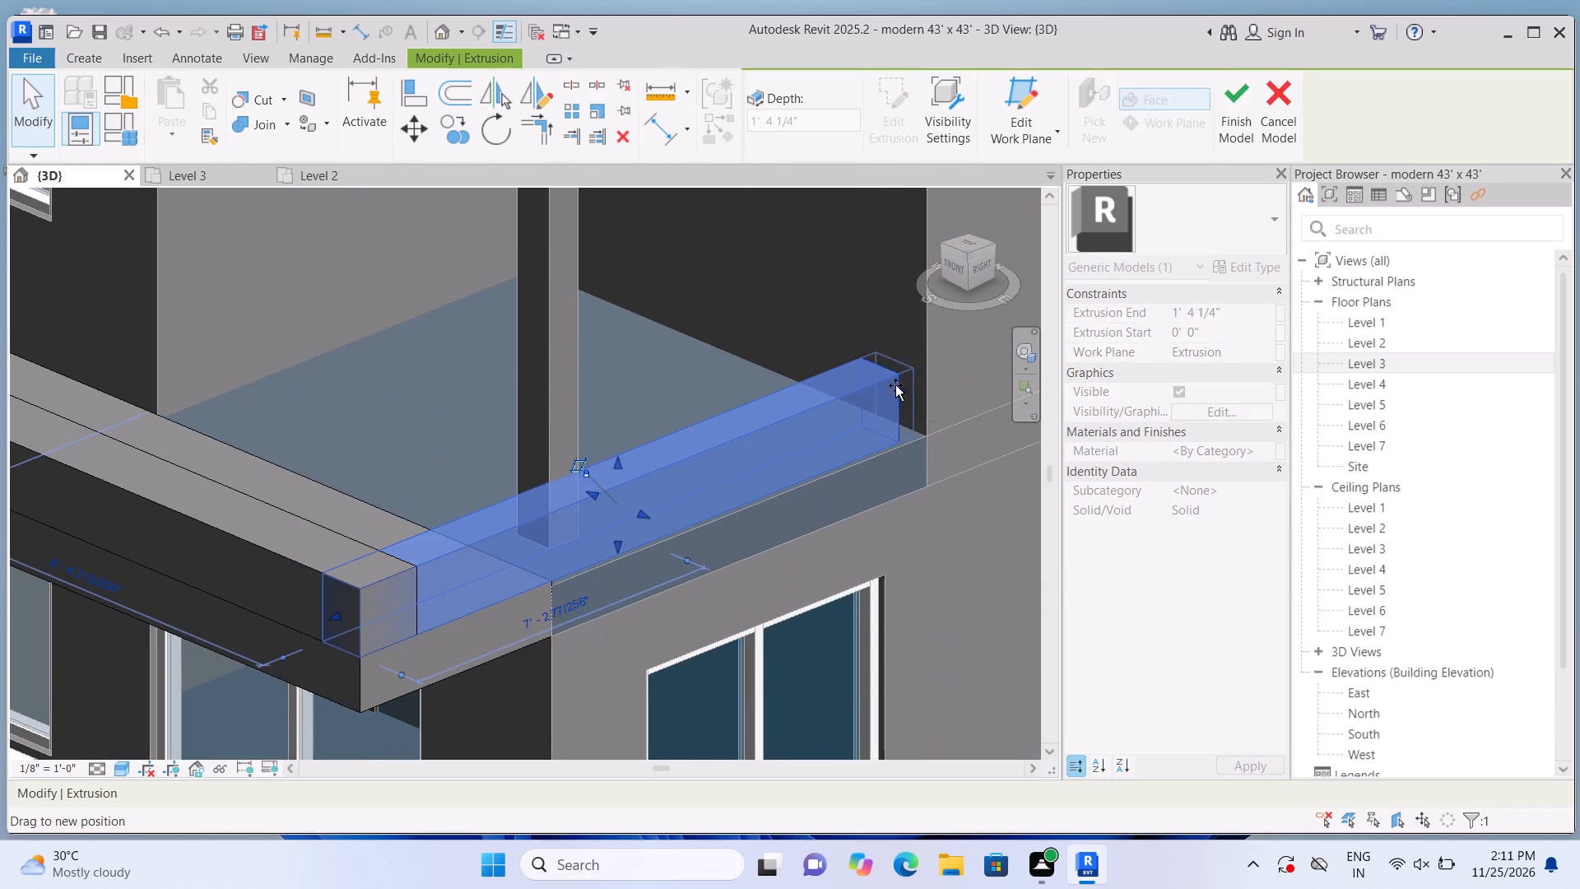
drag(895, 385, 911, 381)
scroll(911, 381, down, 6)
scroll(950, 393, up, 3)
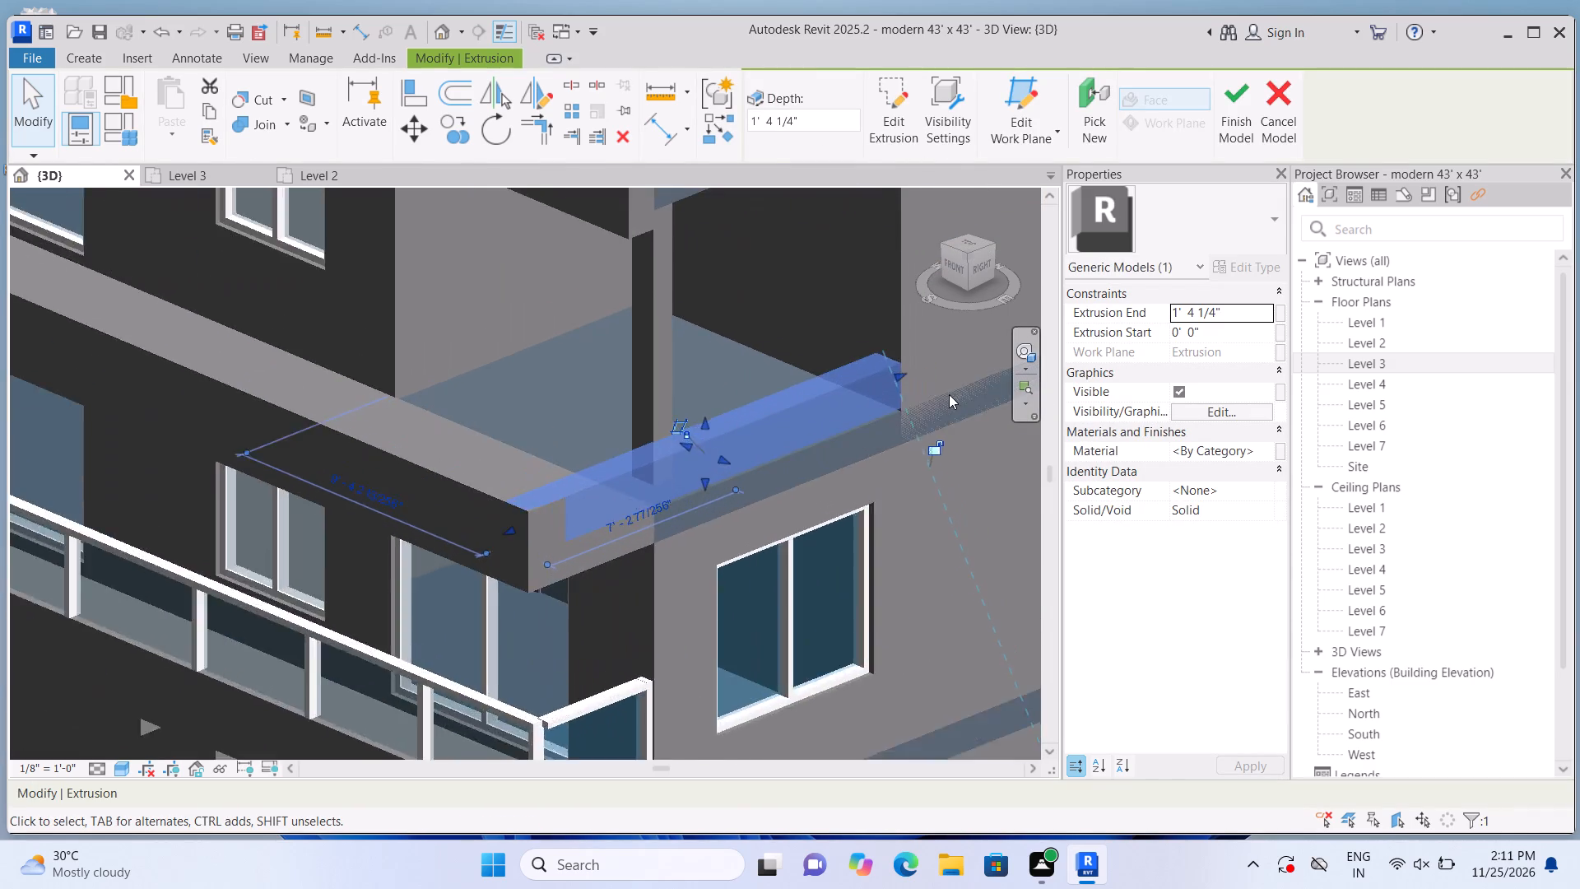
scroll(949, 394, up, 5)
drag(853, 354, 829, 370)
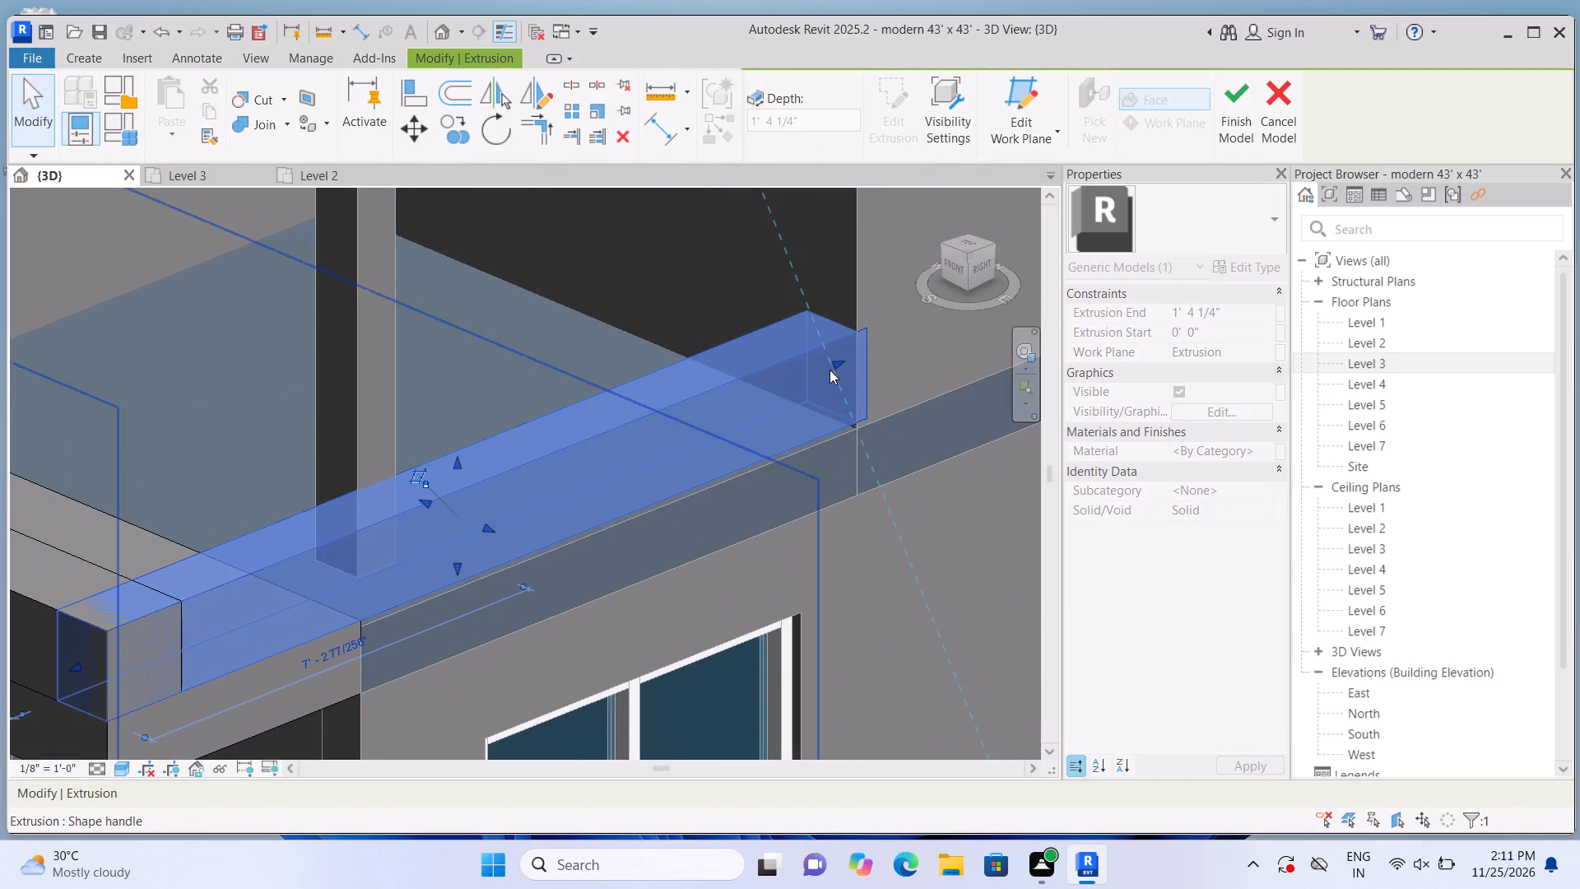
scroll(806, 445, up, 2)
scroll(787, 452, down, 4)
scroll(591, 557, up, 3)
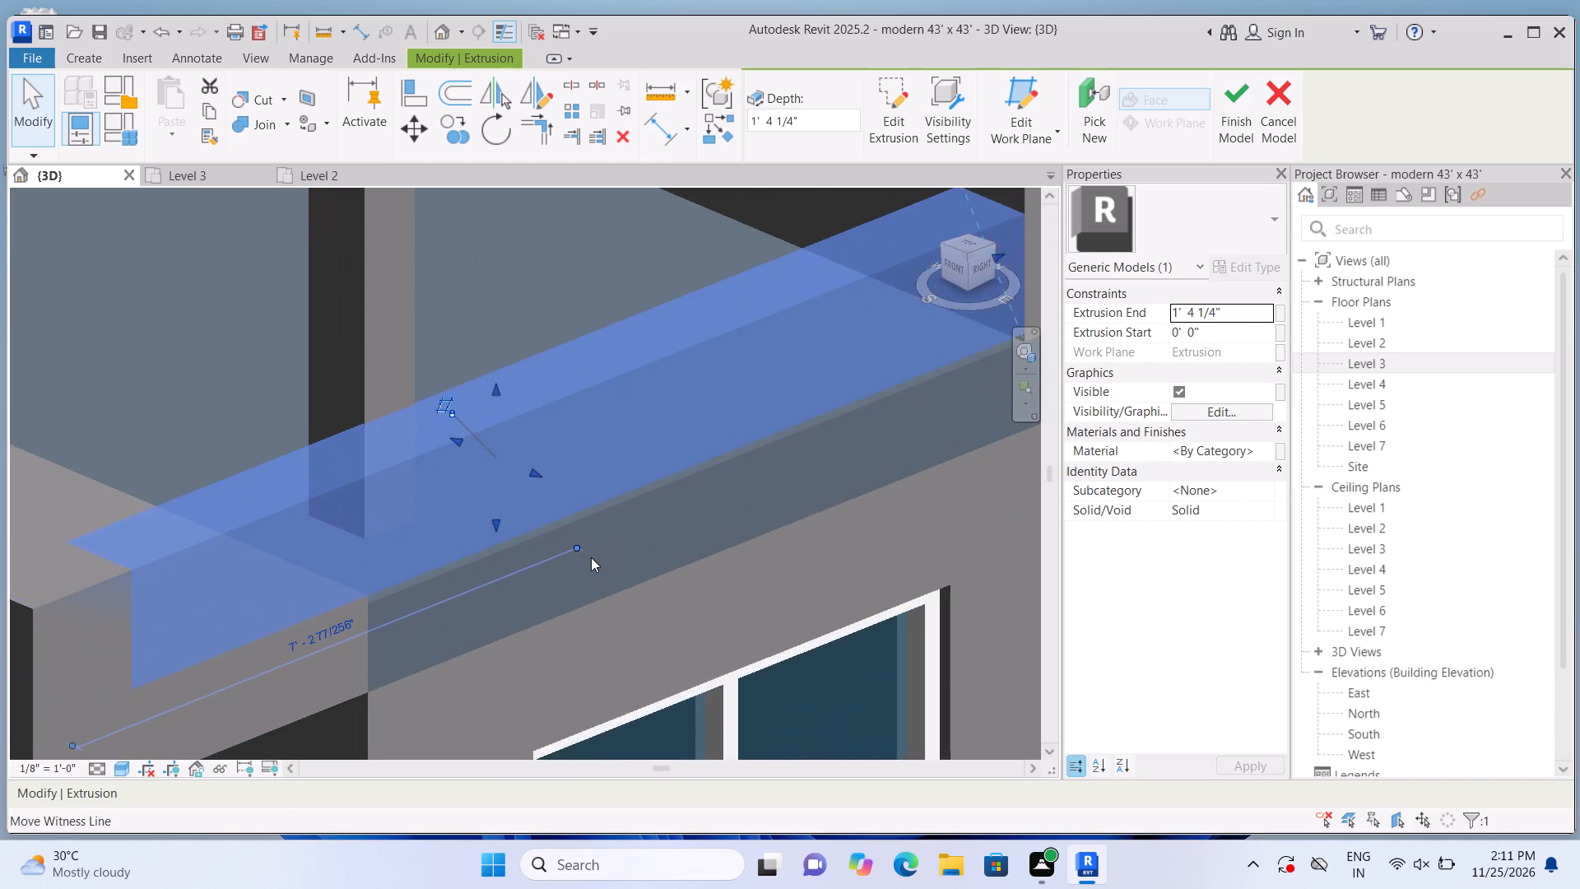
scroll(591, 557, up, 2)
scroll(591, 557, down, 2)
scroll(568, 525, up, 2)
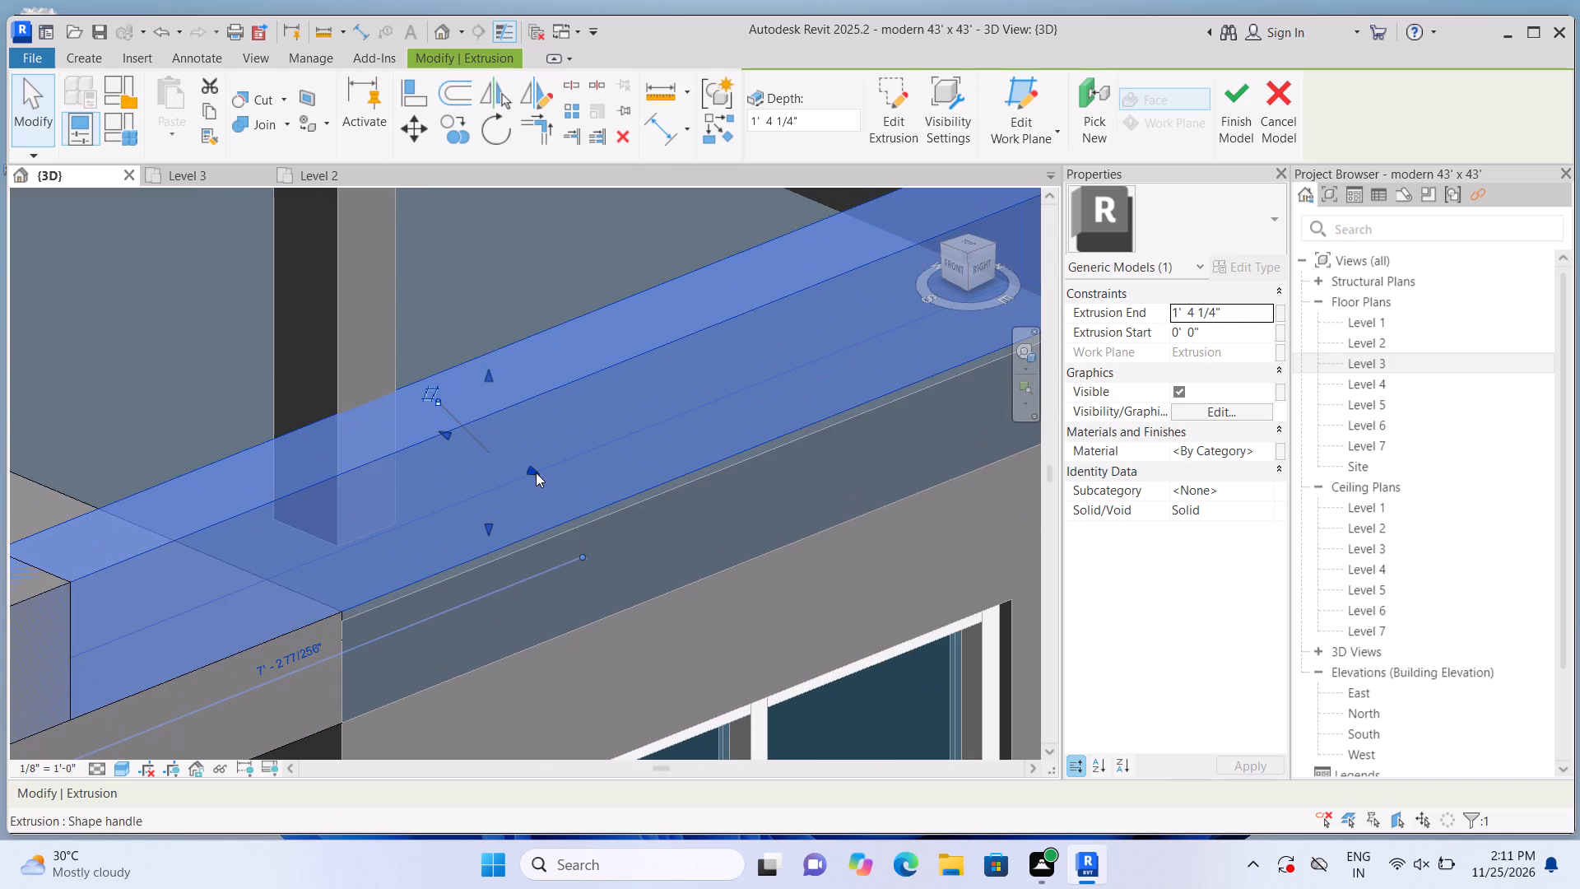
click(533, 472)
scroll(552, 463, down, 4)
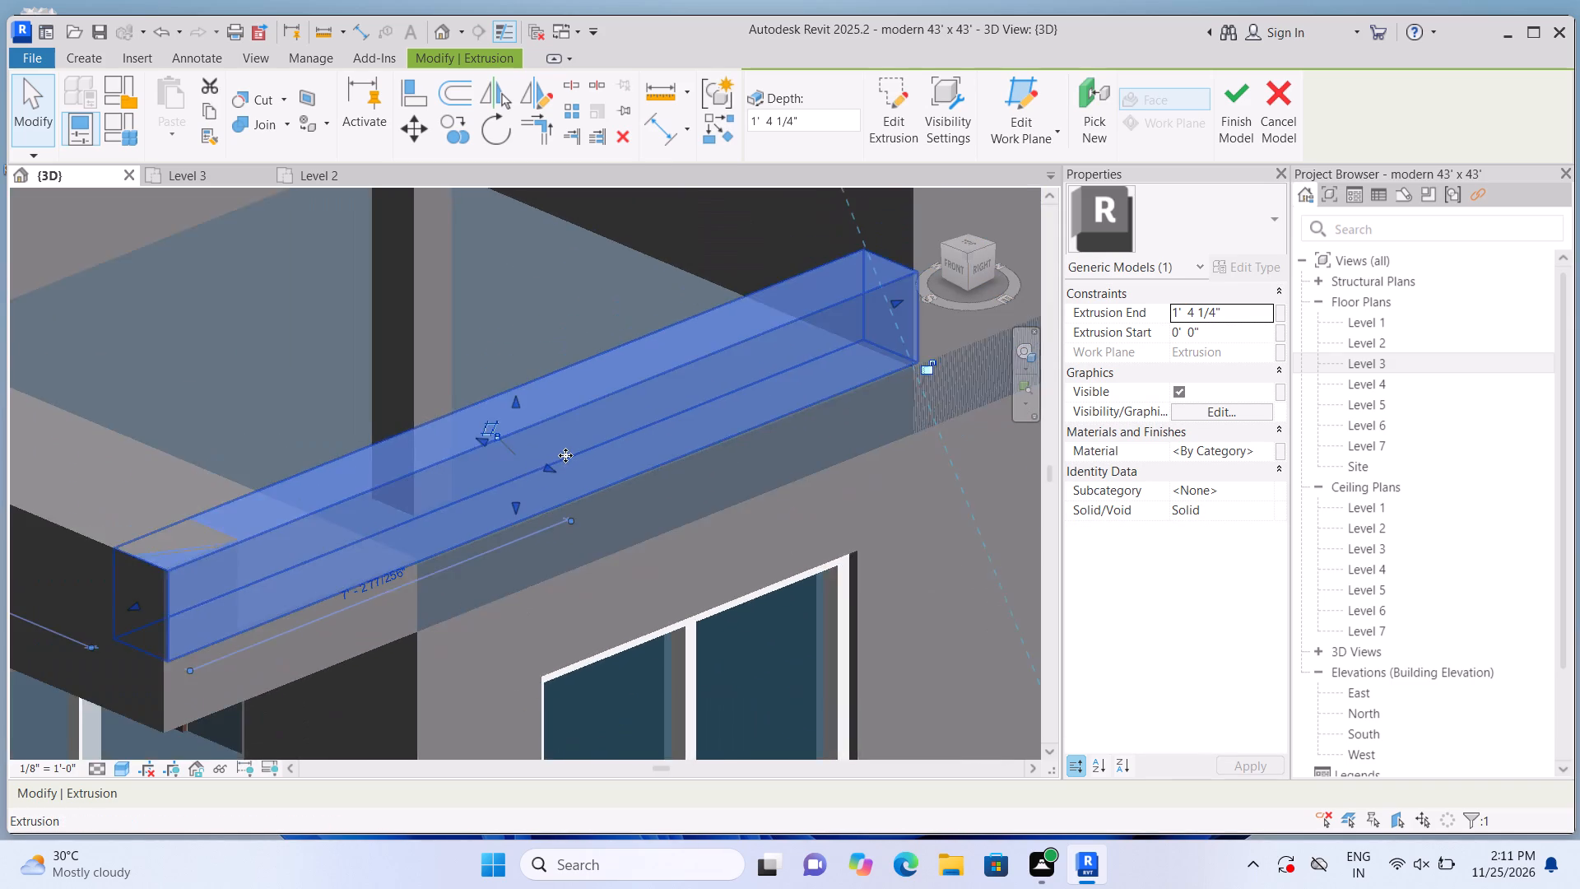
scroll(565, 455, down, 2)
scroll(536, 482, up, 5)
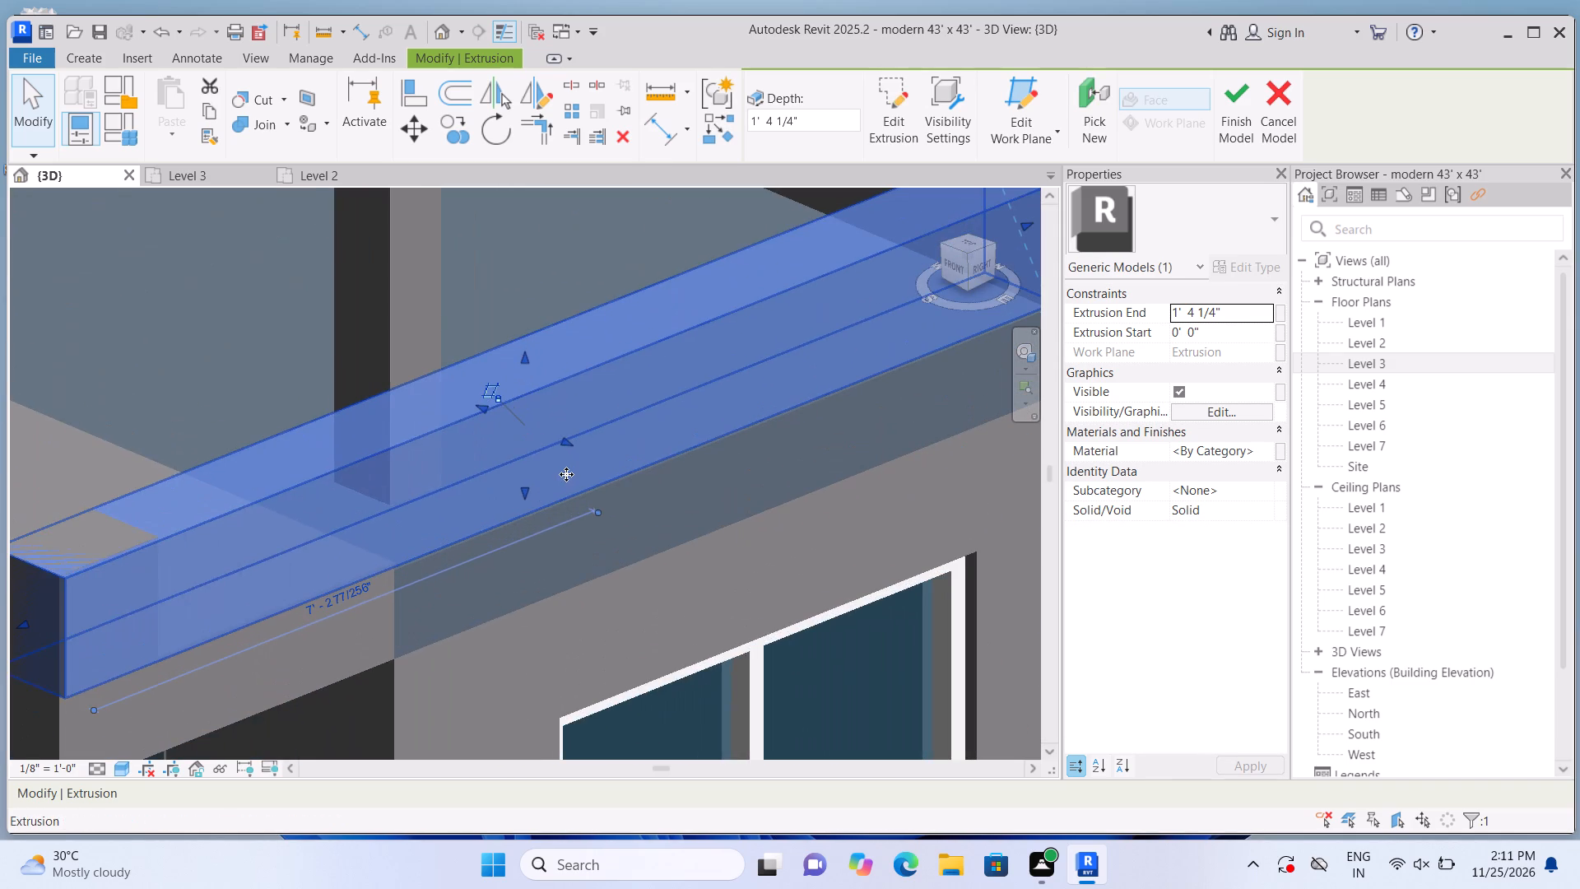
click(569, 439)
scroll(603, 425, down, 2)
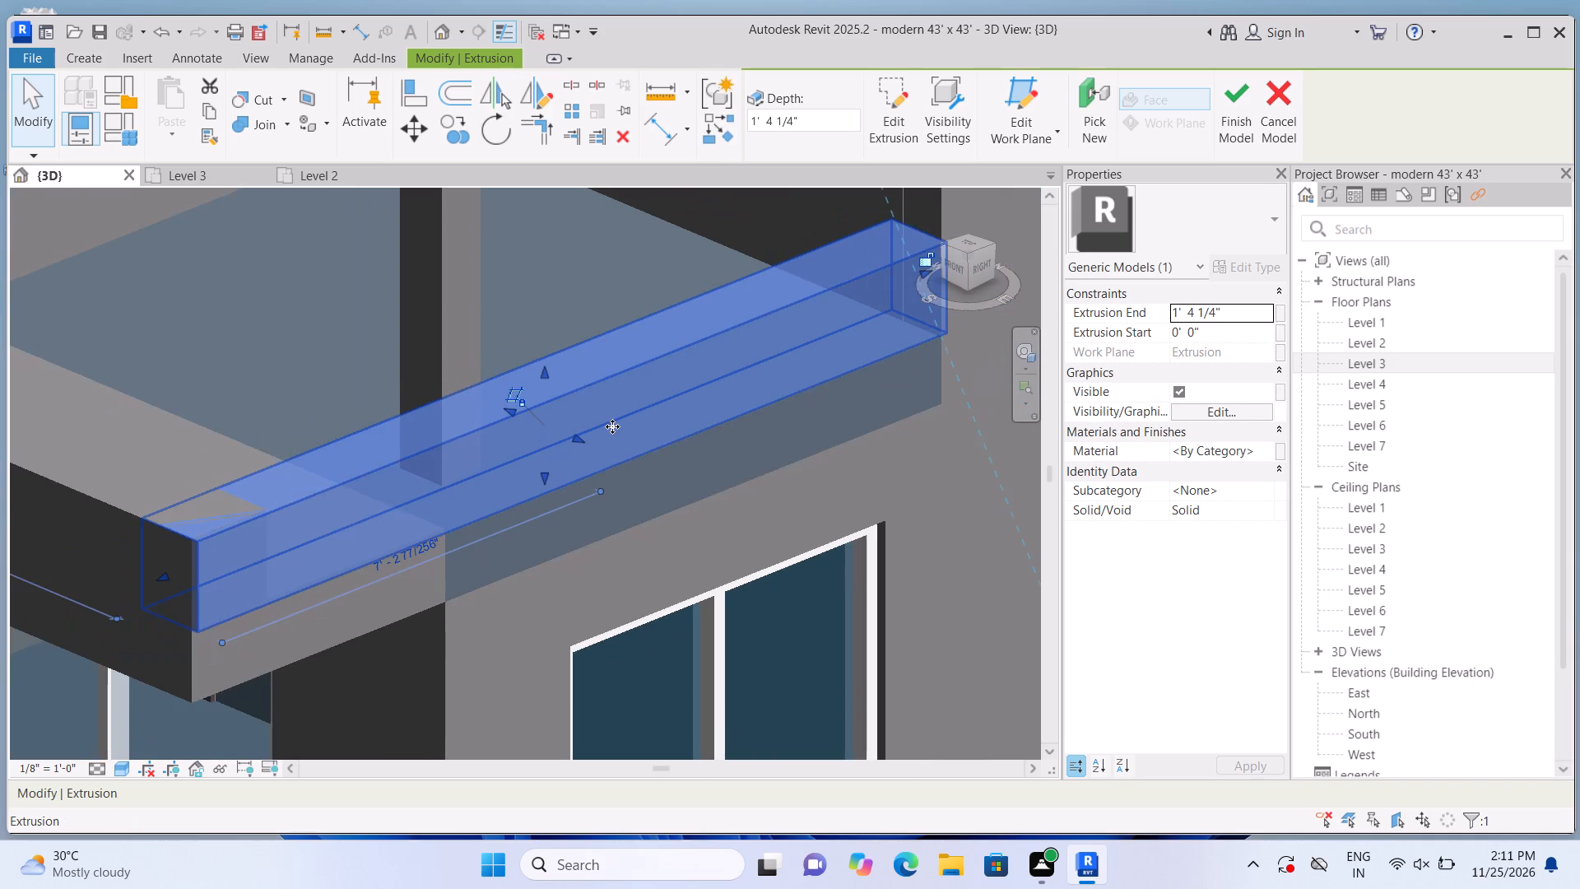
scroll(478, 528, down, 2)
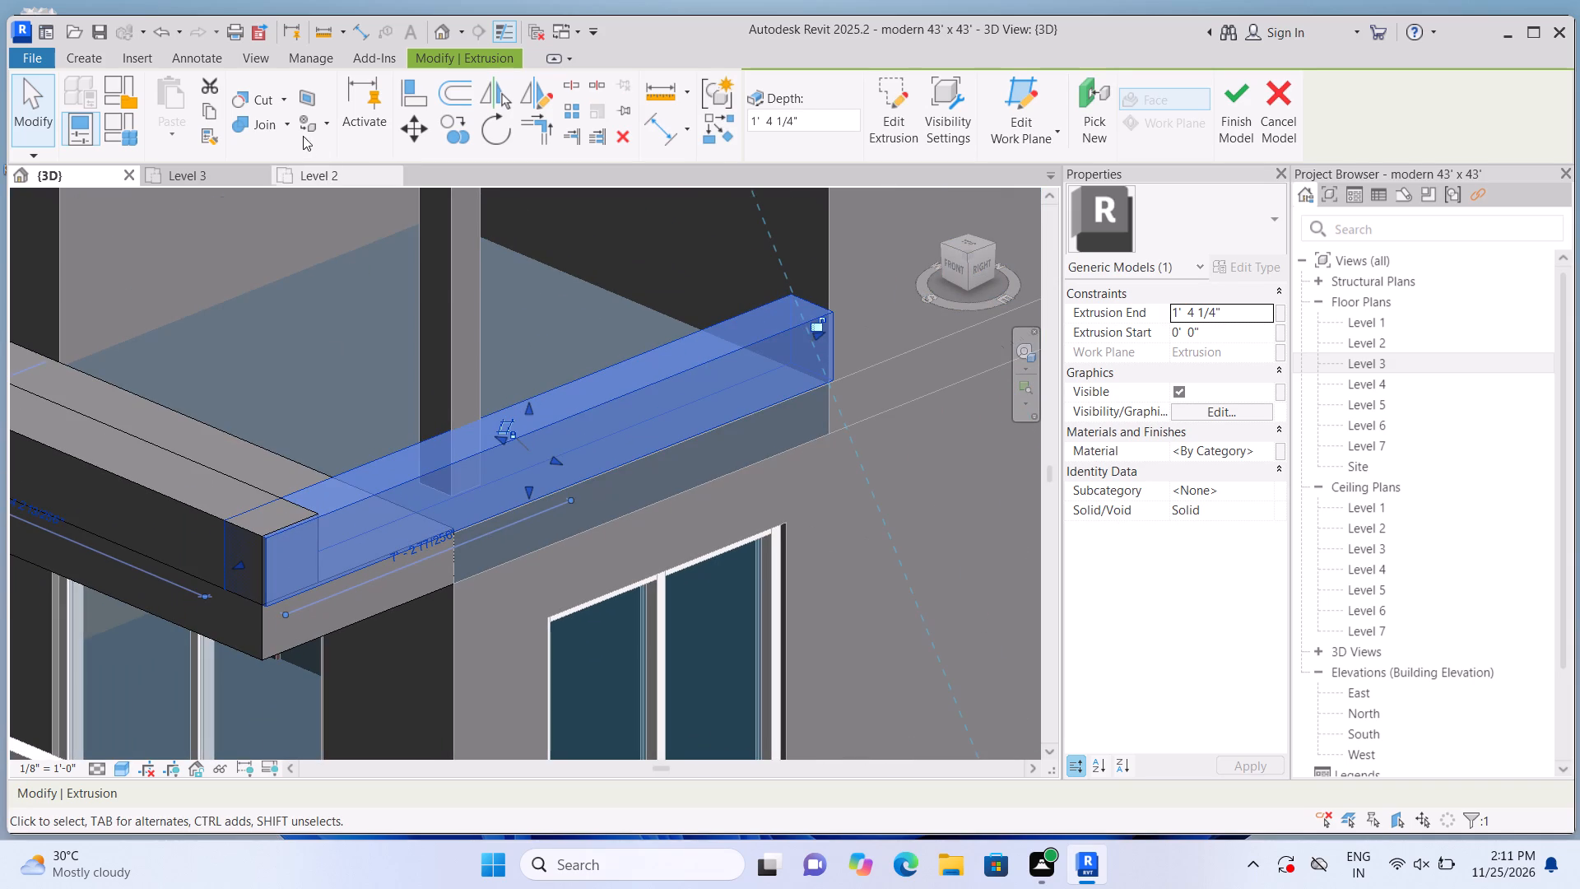
Join the geometry of the east and front parapet strips at the Level 3 slab's front corner.
click(286, 124)
click(294, 163)
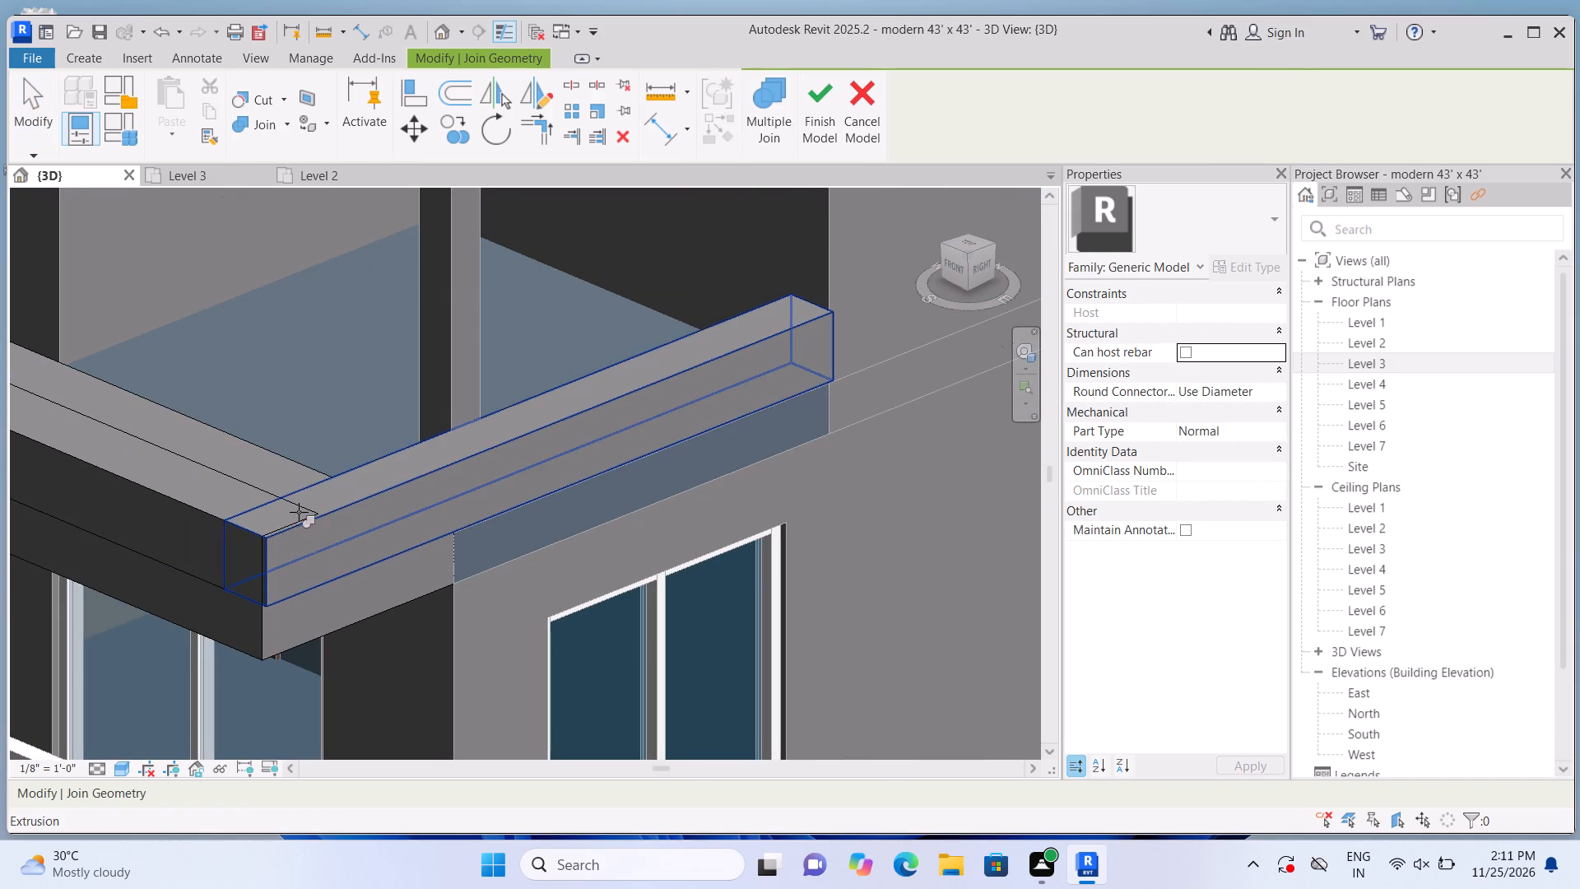
click(299, 512)
click(344, 513)
Examine the parapet corner and the whole house from the front and east sides.
scroll(719, 421, down, 9)
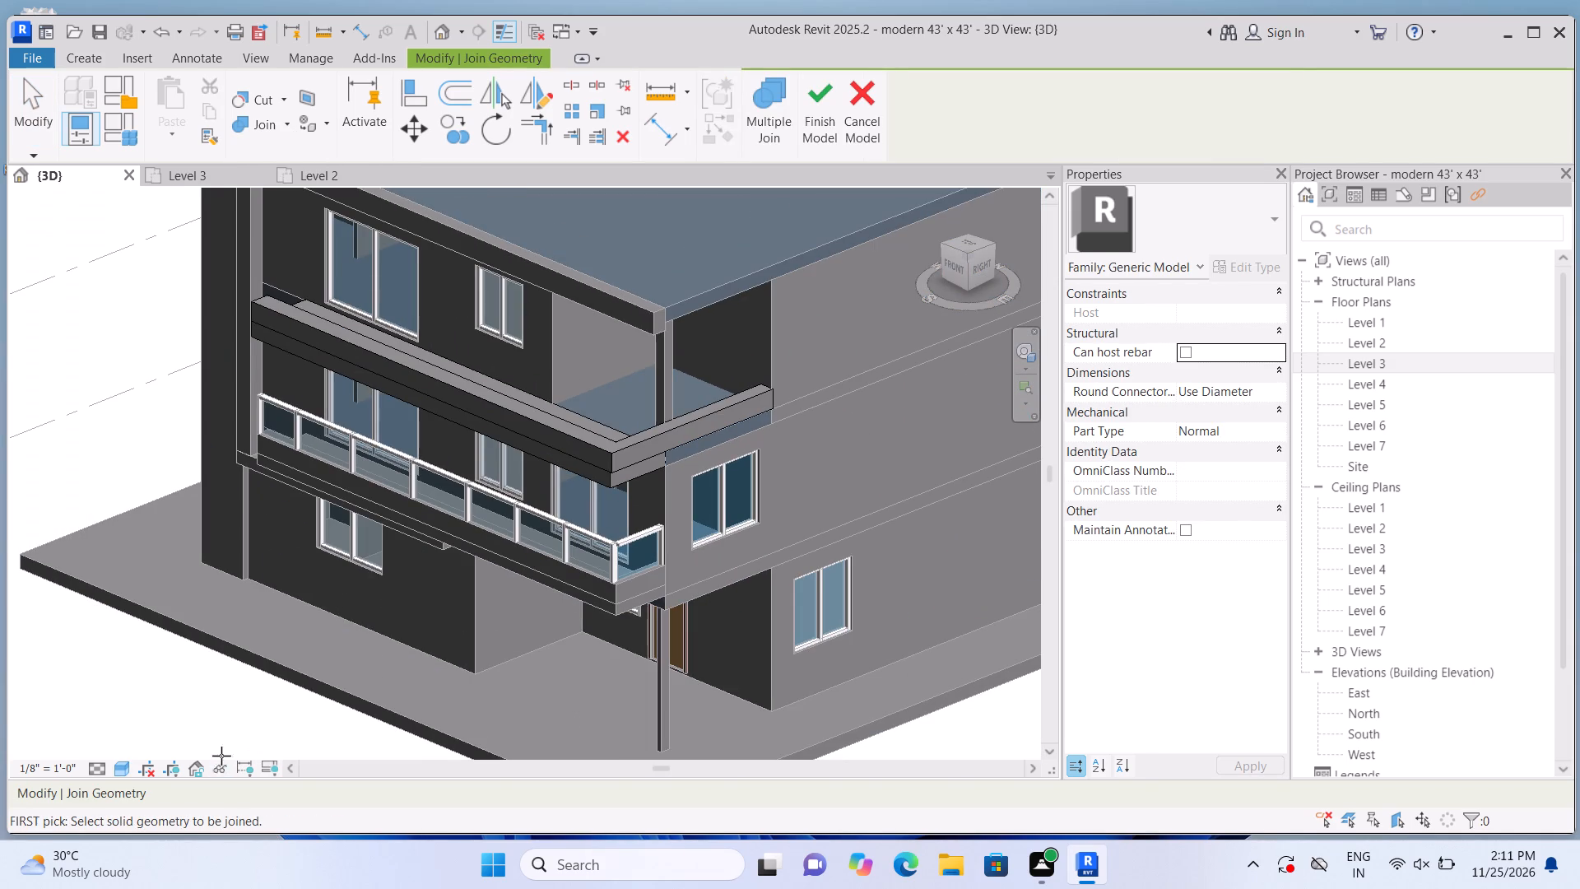
middle_drag(221, 756, 179, 678)
scroll(206, 689, up, 1)
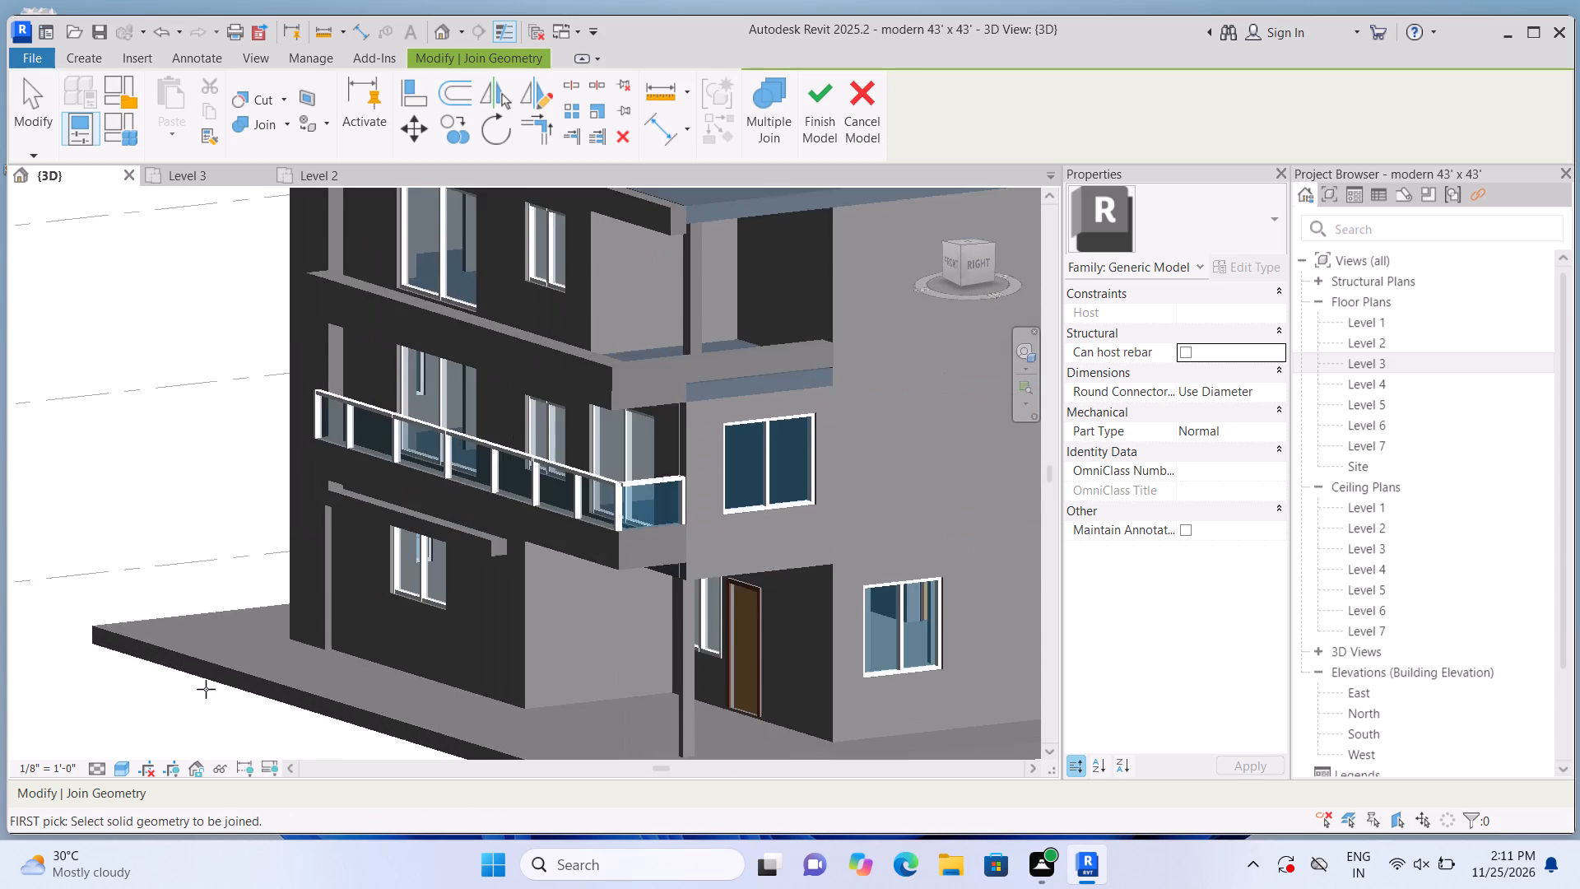
middle_drag(217, 687, 257, 718)
scroll(305, 684, down, 4)
scroll(314, 685, up, 1)
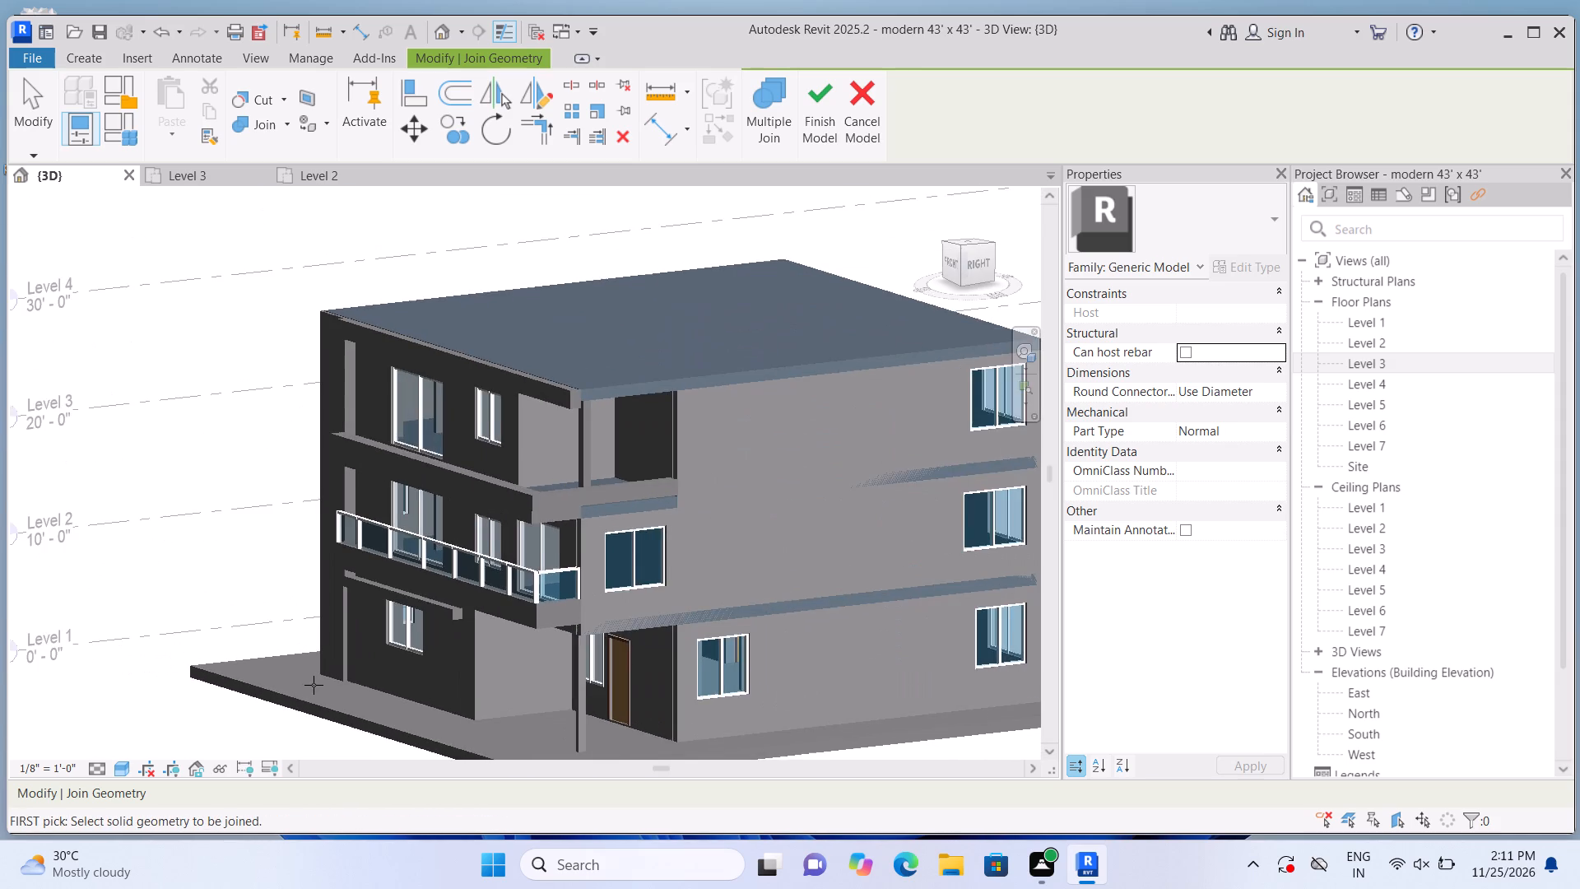
scroll(314, 685, up, 1)
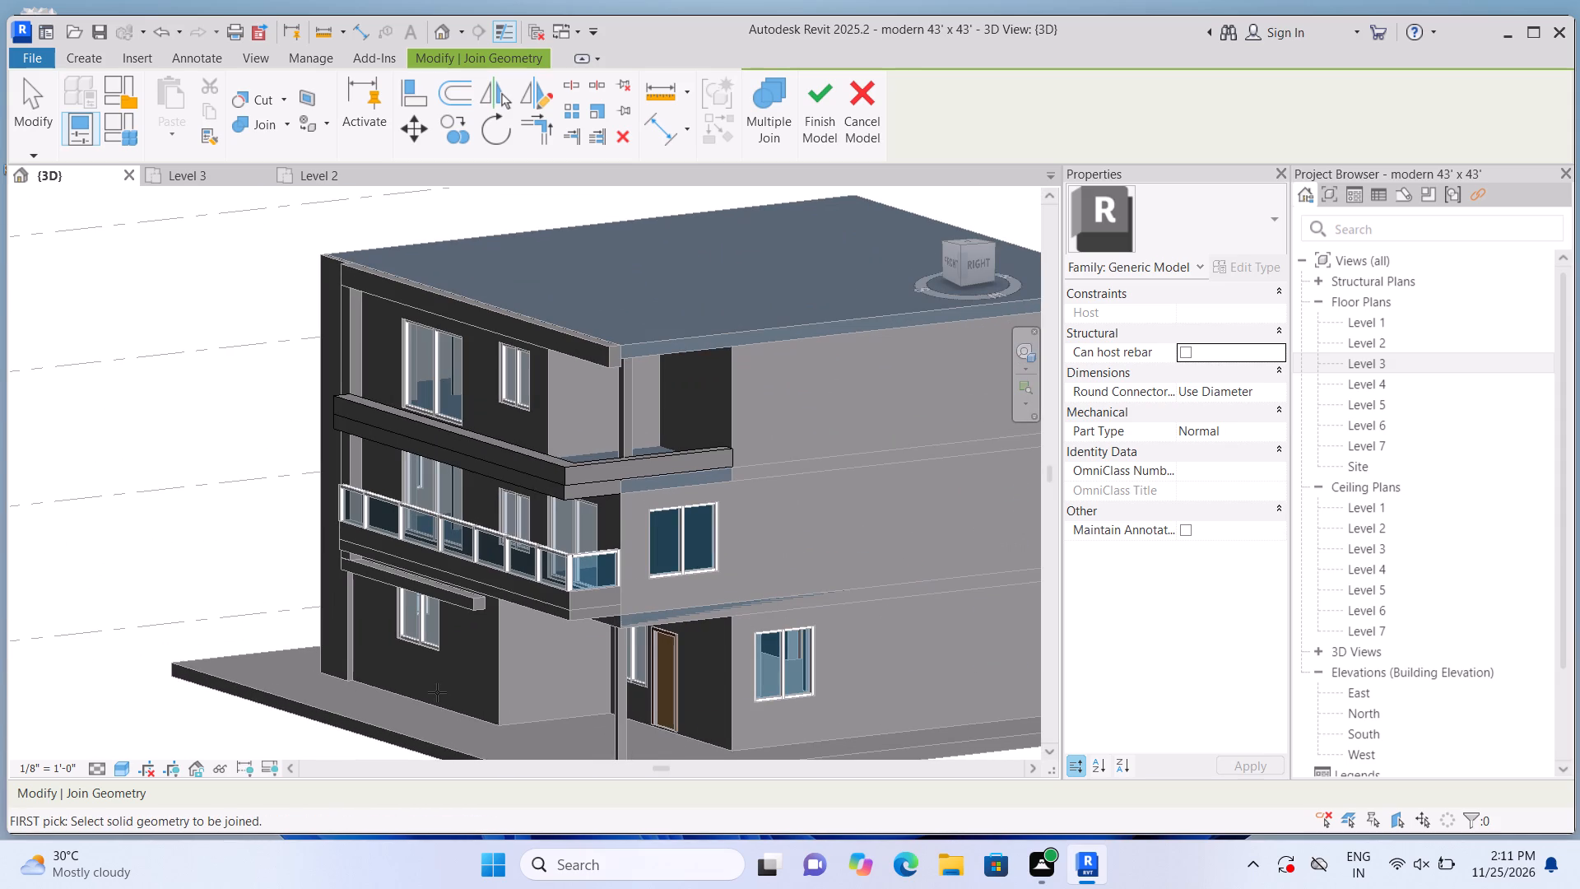
Open the Level 3 floor plan and finish the in-place slab and parapet model.
double_click(1377, 363)
scroll(720, 574, down, 1)
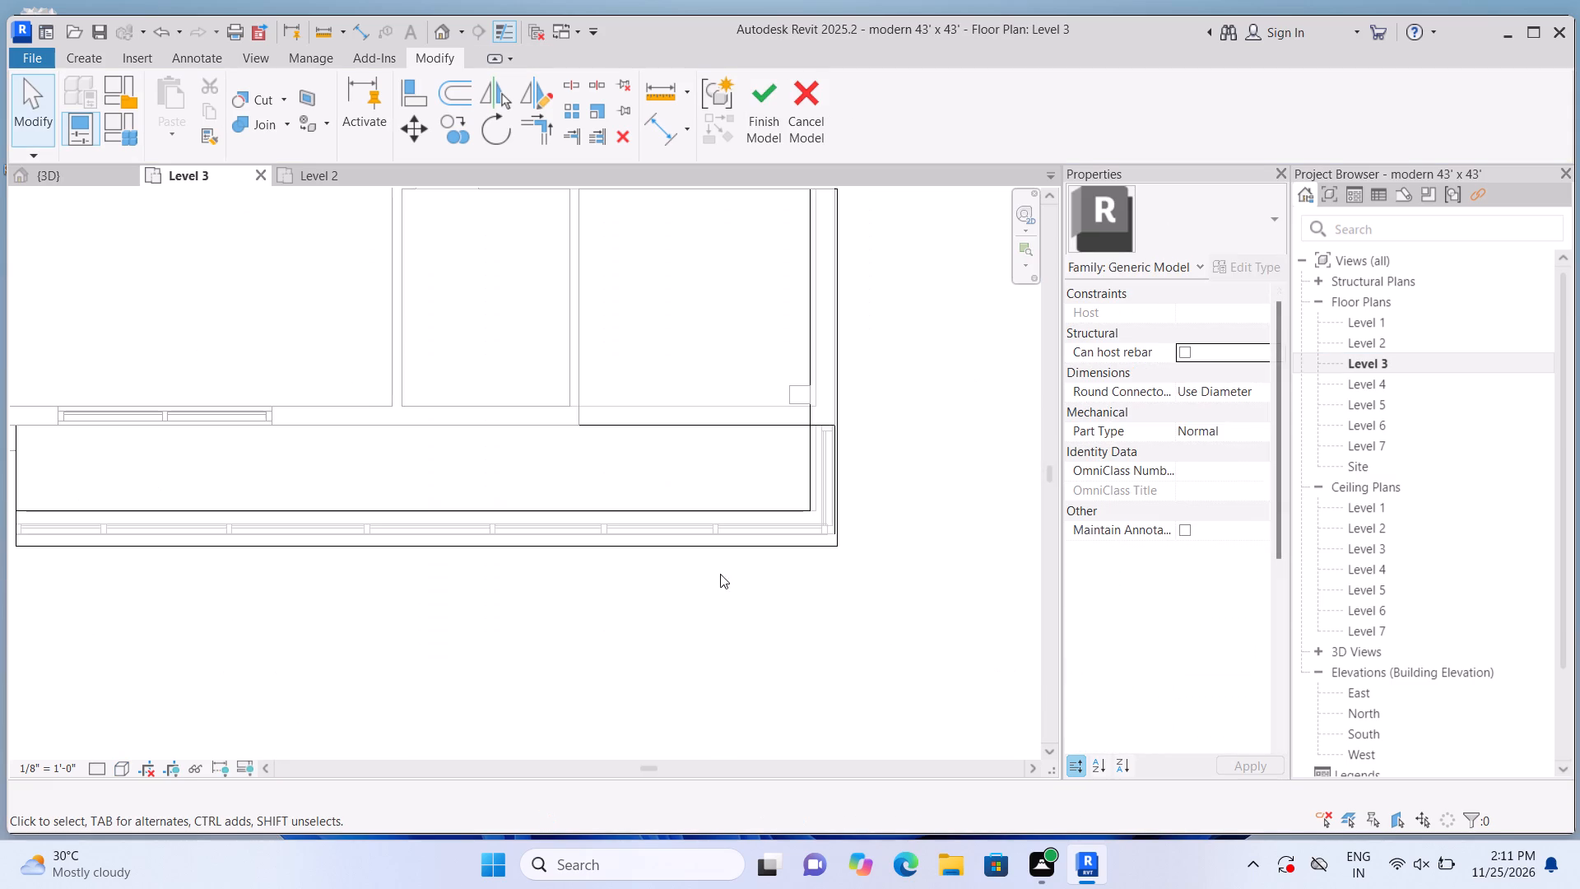
scroll(748, 612, down, 2)
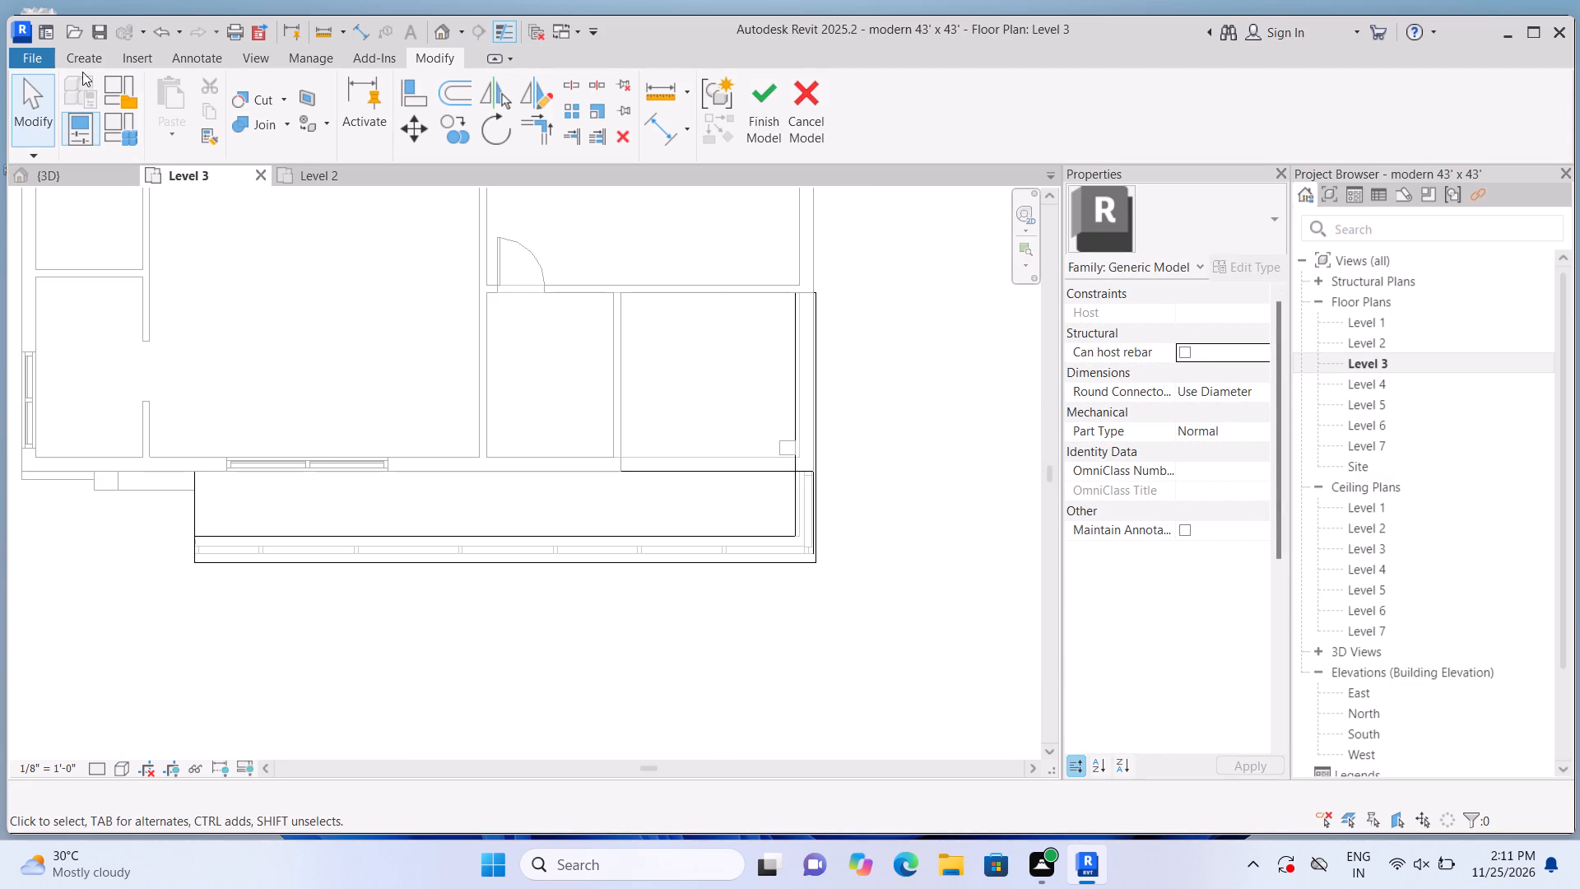
click(776, 117)
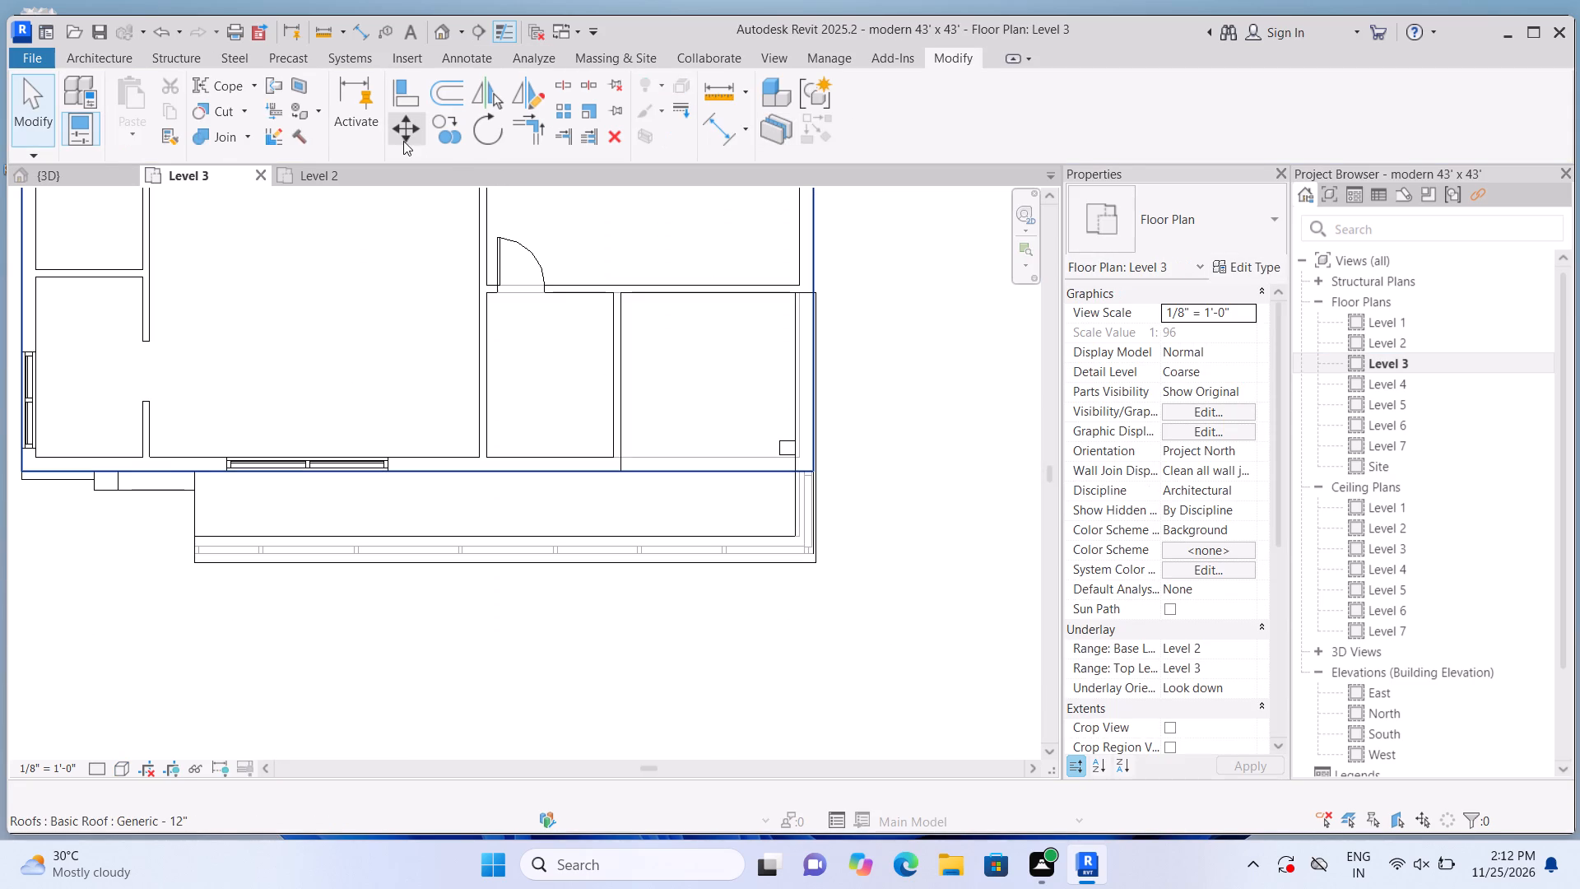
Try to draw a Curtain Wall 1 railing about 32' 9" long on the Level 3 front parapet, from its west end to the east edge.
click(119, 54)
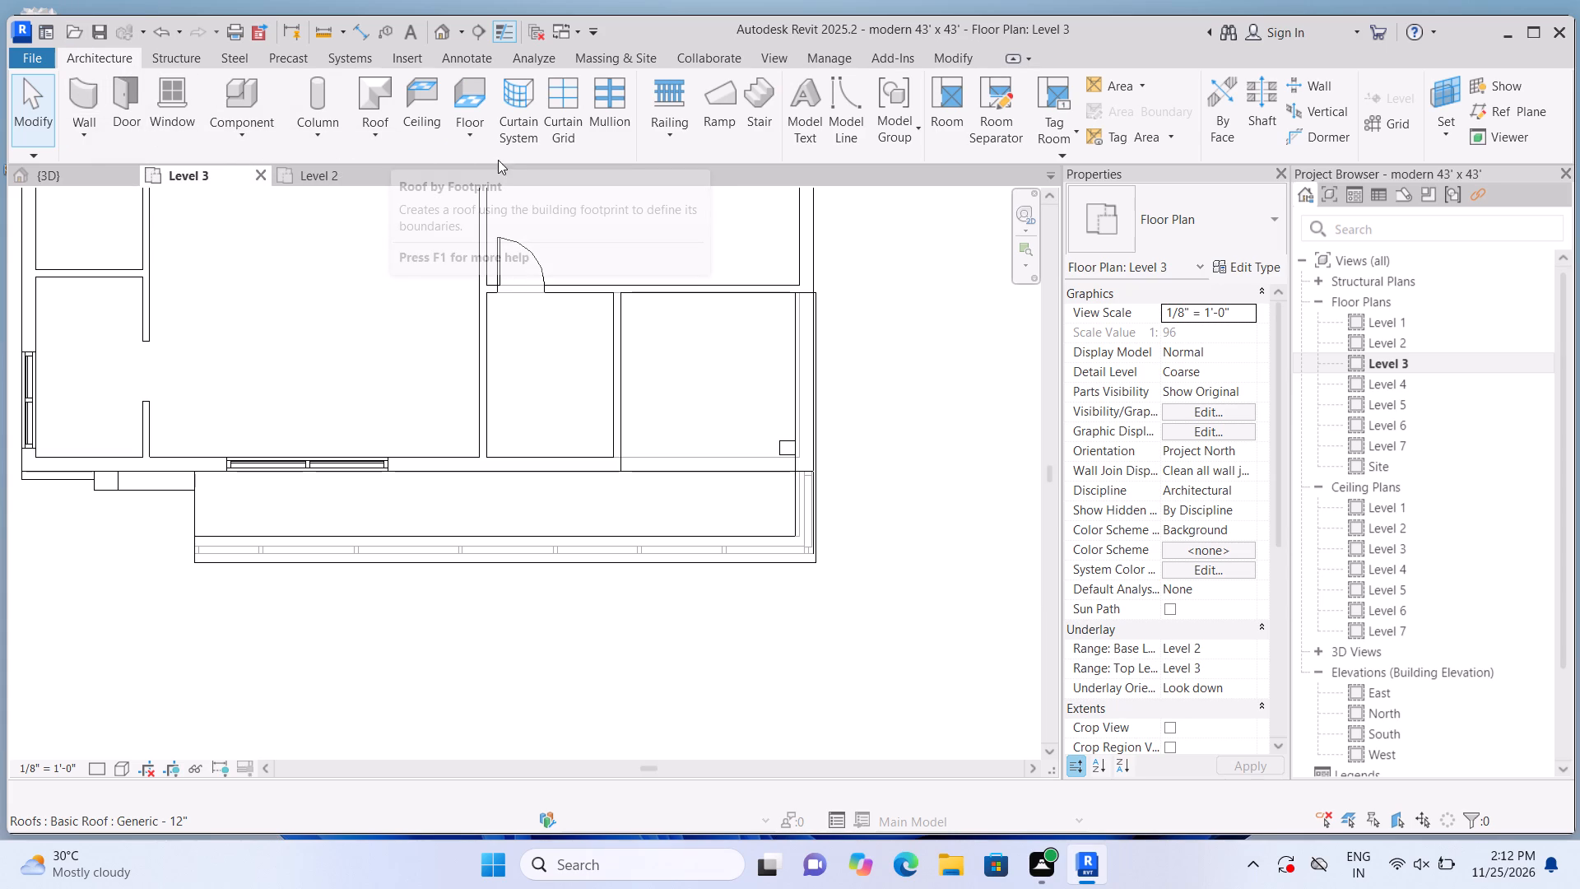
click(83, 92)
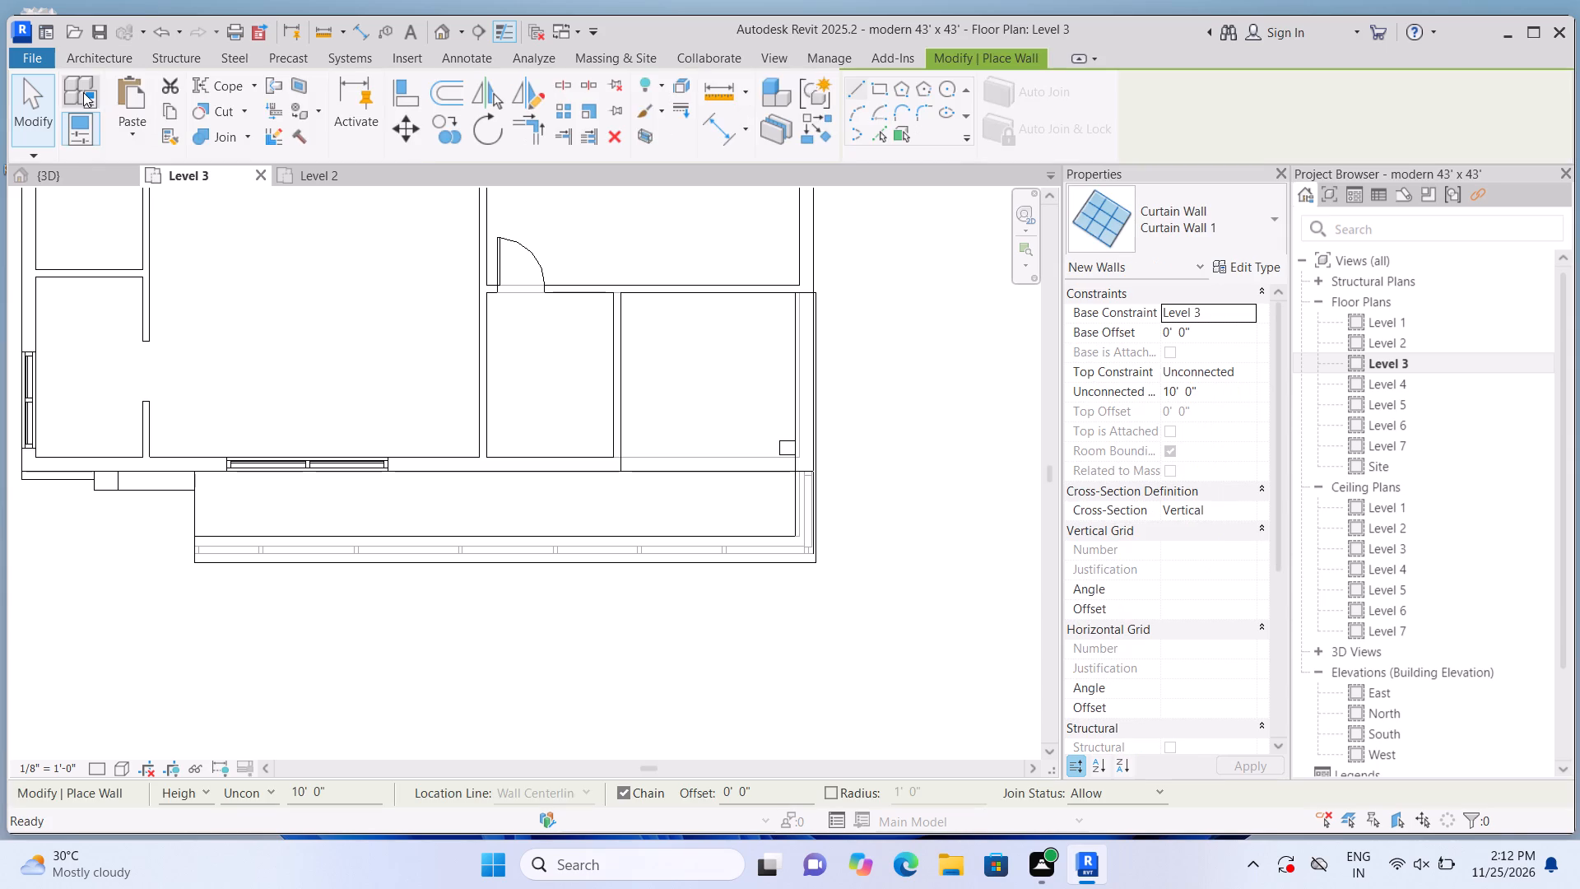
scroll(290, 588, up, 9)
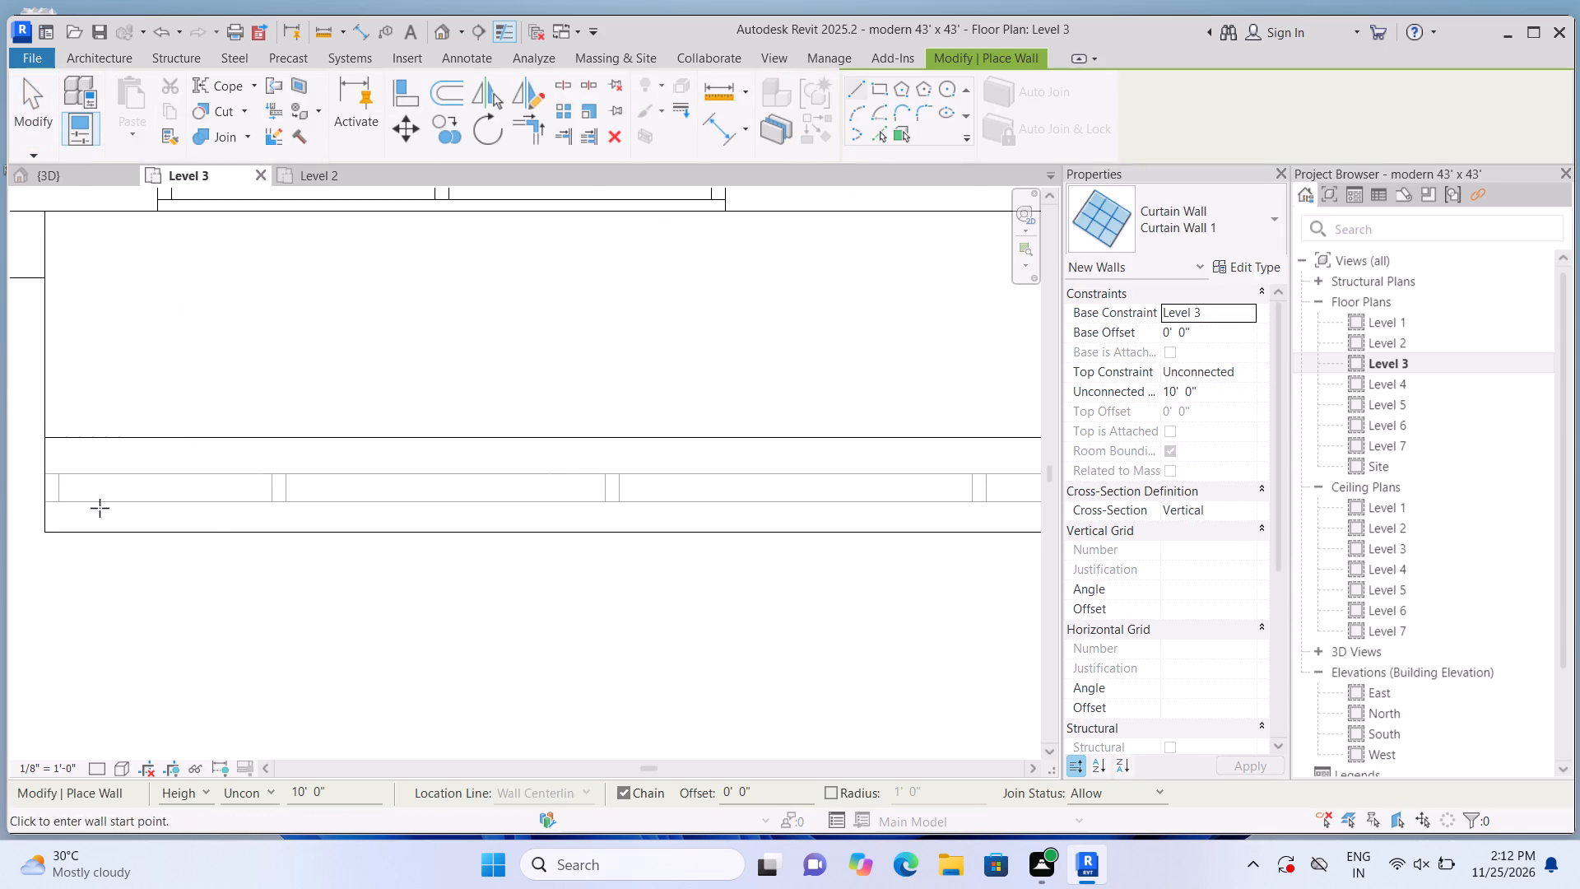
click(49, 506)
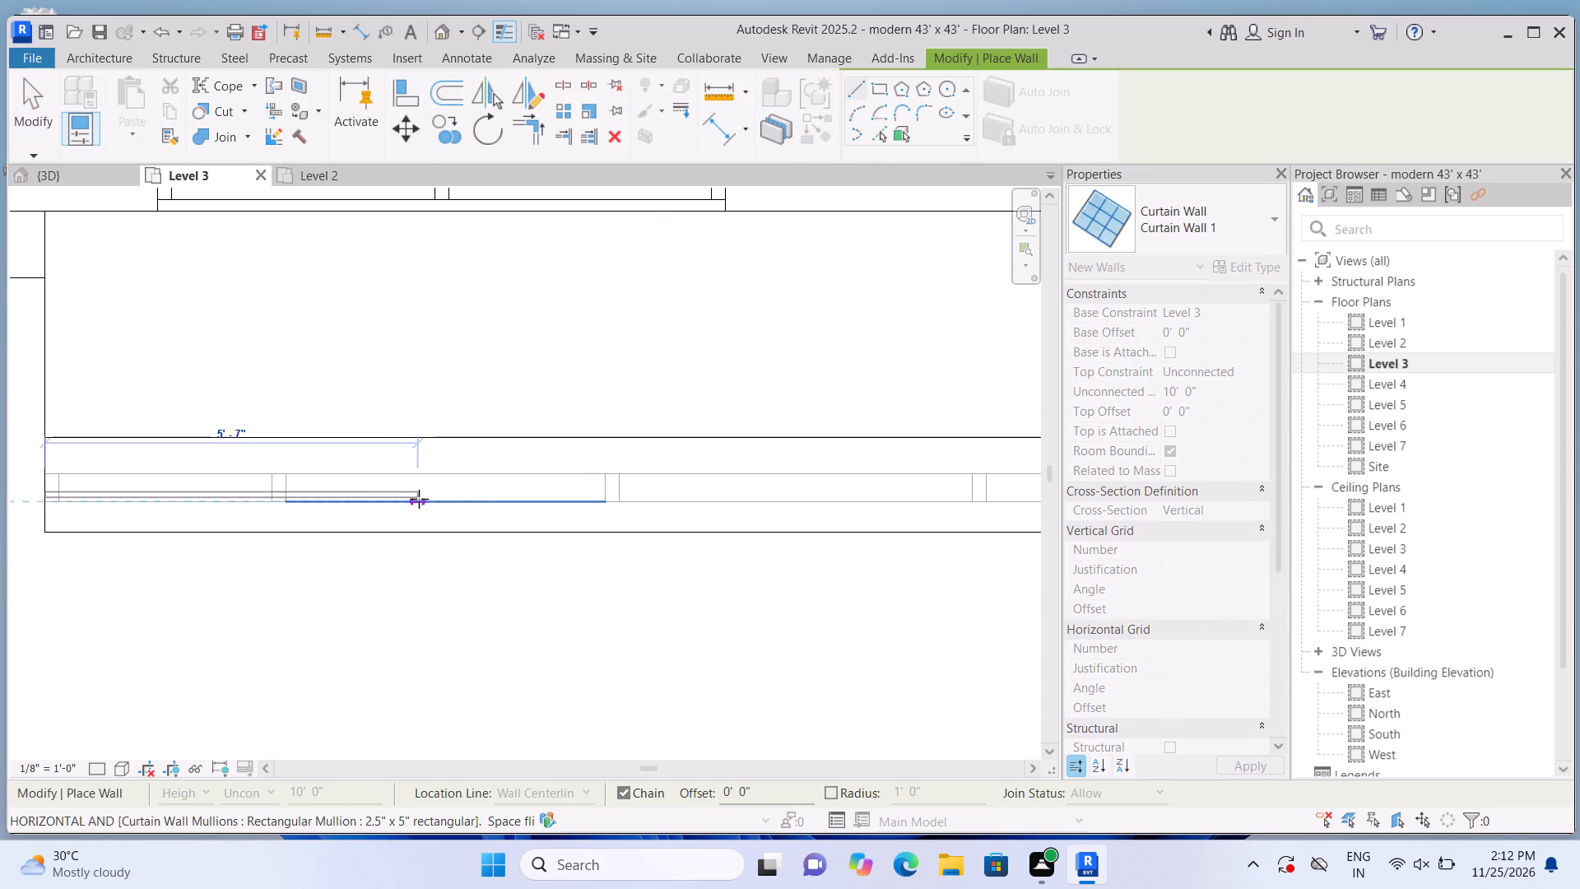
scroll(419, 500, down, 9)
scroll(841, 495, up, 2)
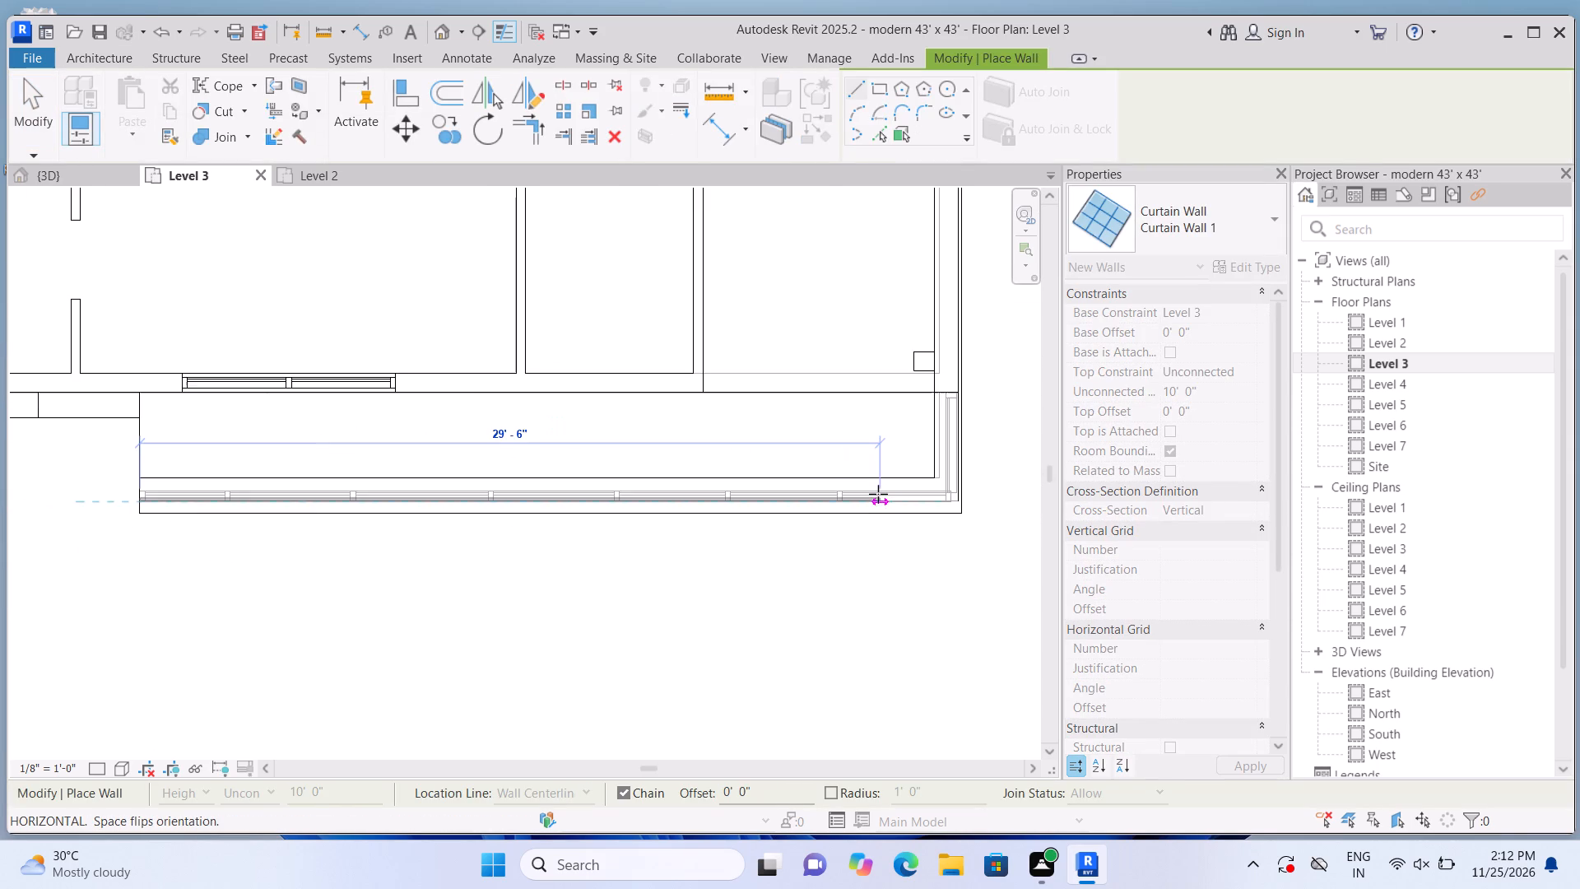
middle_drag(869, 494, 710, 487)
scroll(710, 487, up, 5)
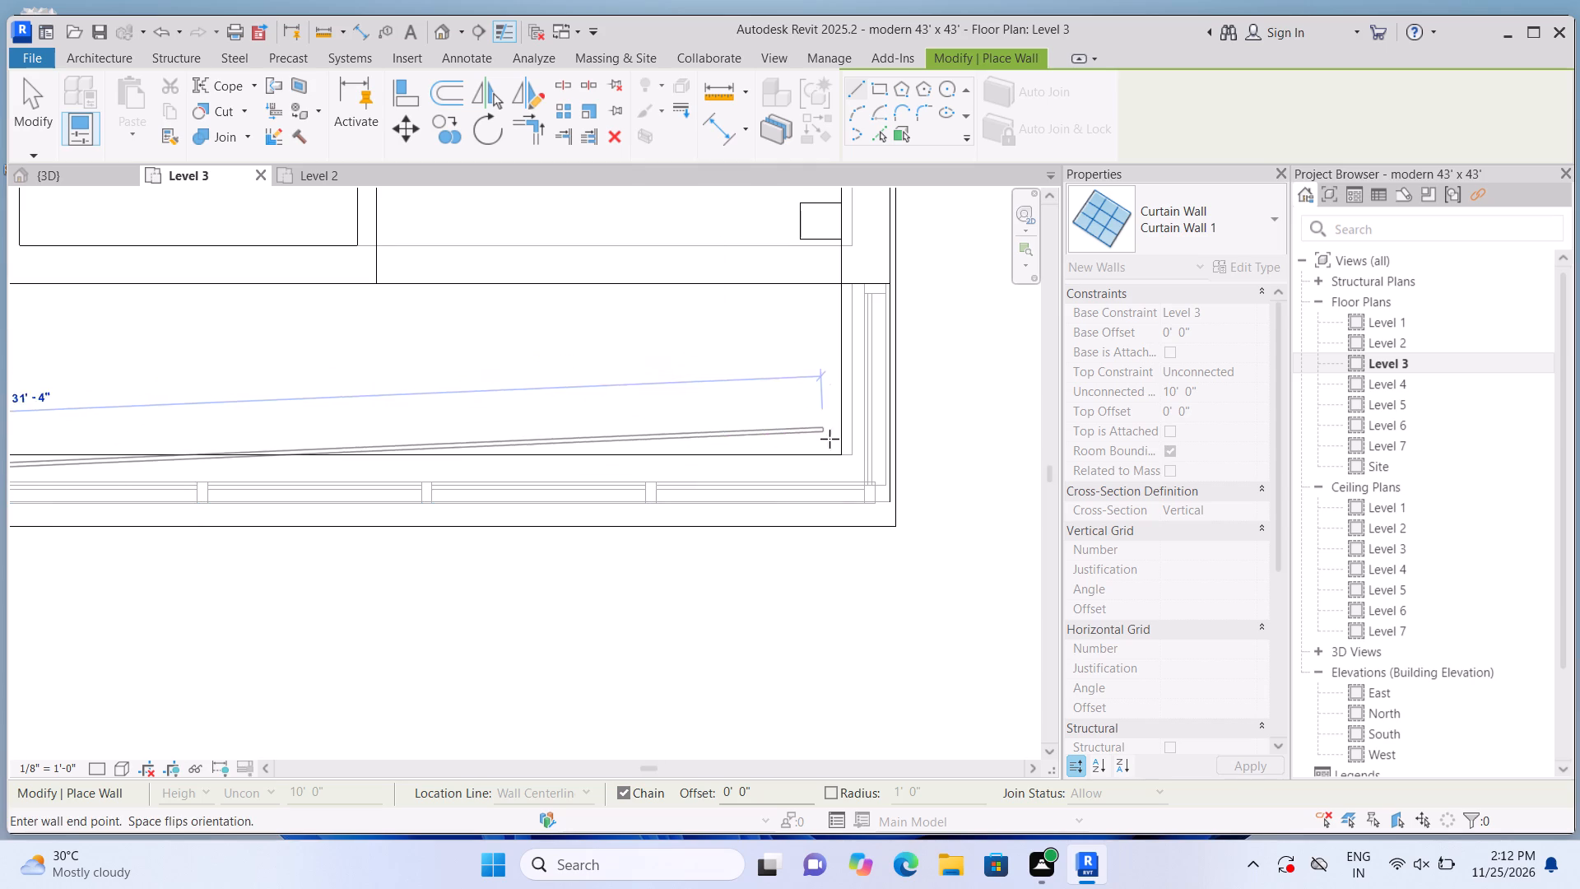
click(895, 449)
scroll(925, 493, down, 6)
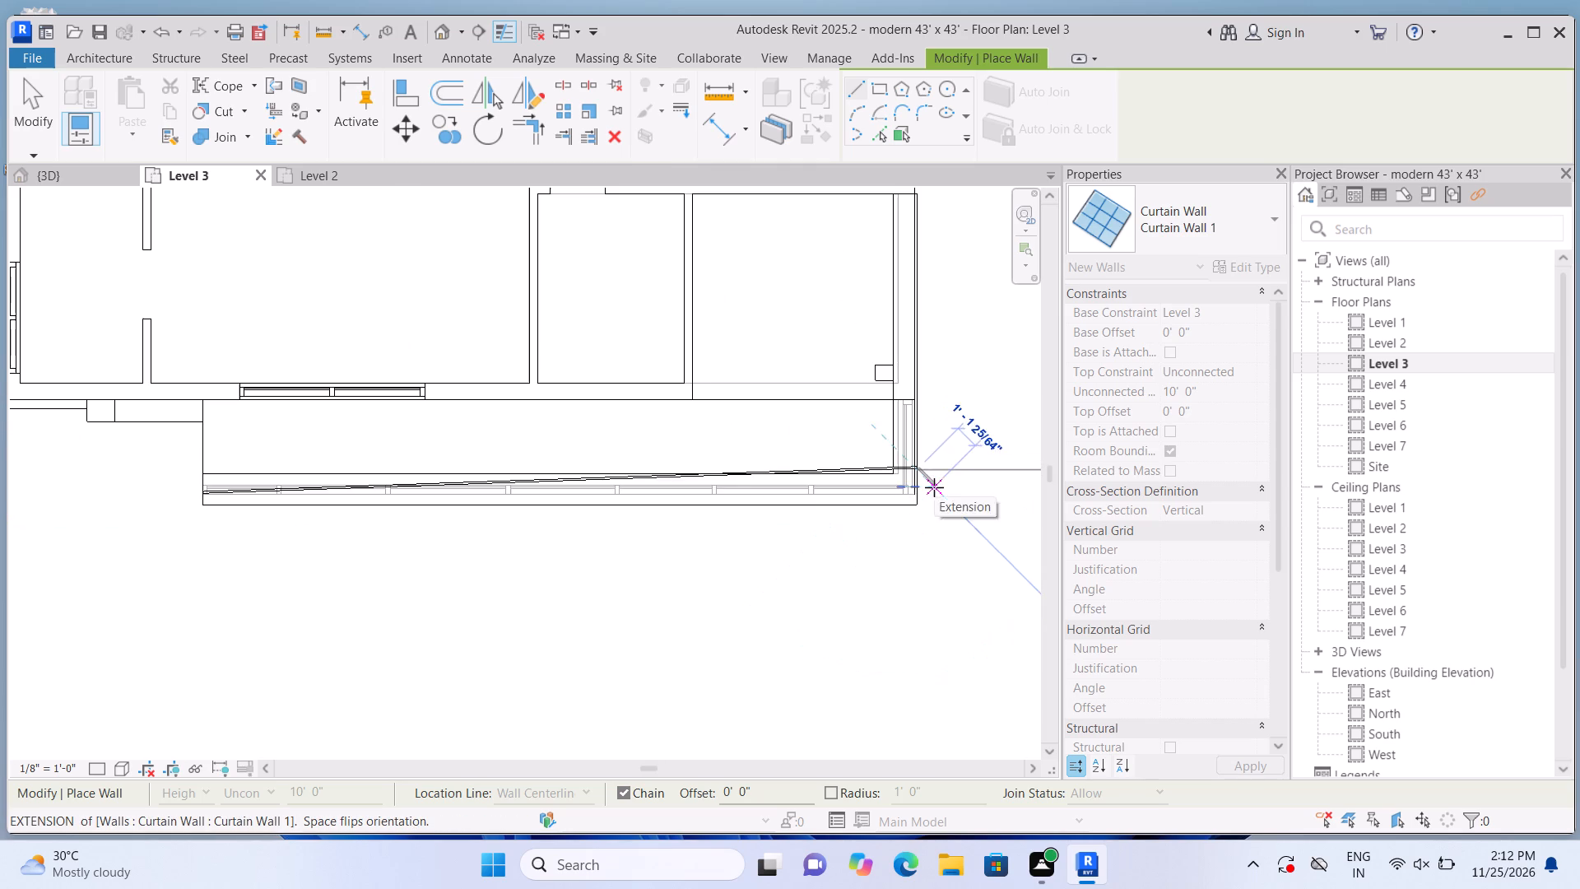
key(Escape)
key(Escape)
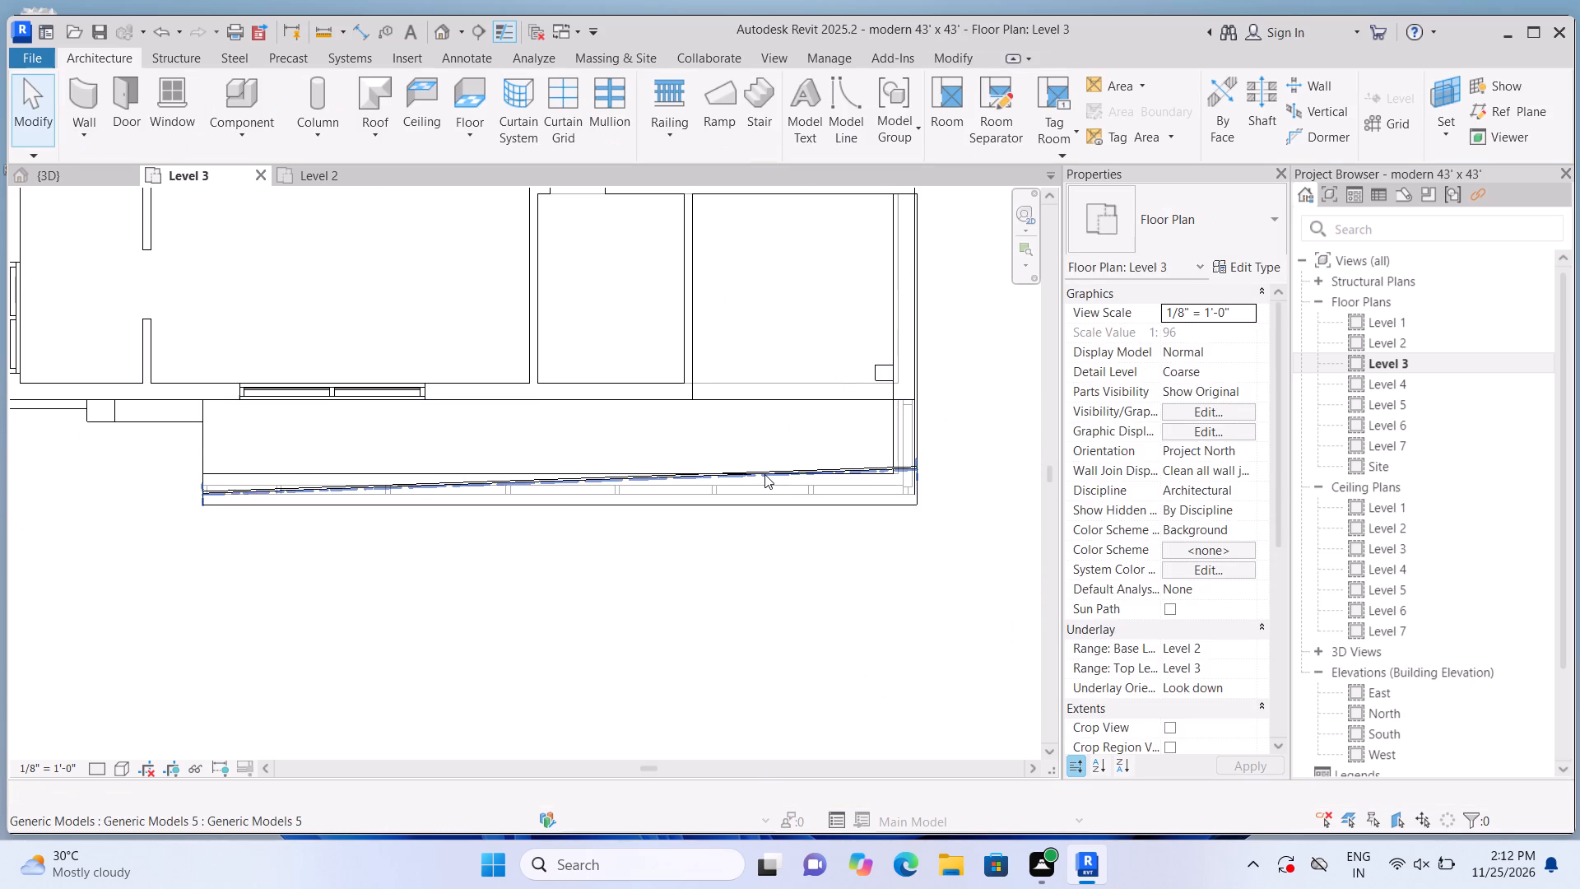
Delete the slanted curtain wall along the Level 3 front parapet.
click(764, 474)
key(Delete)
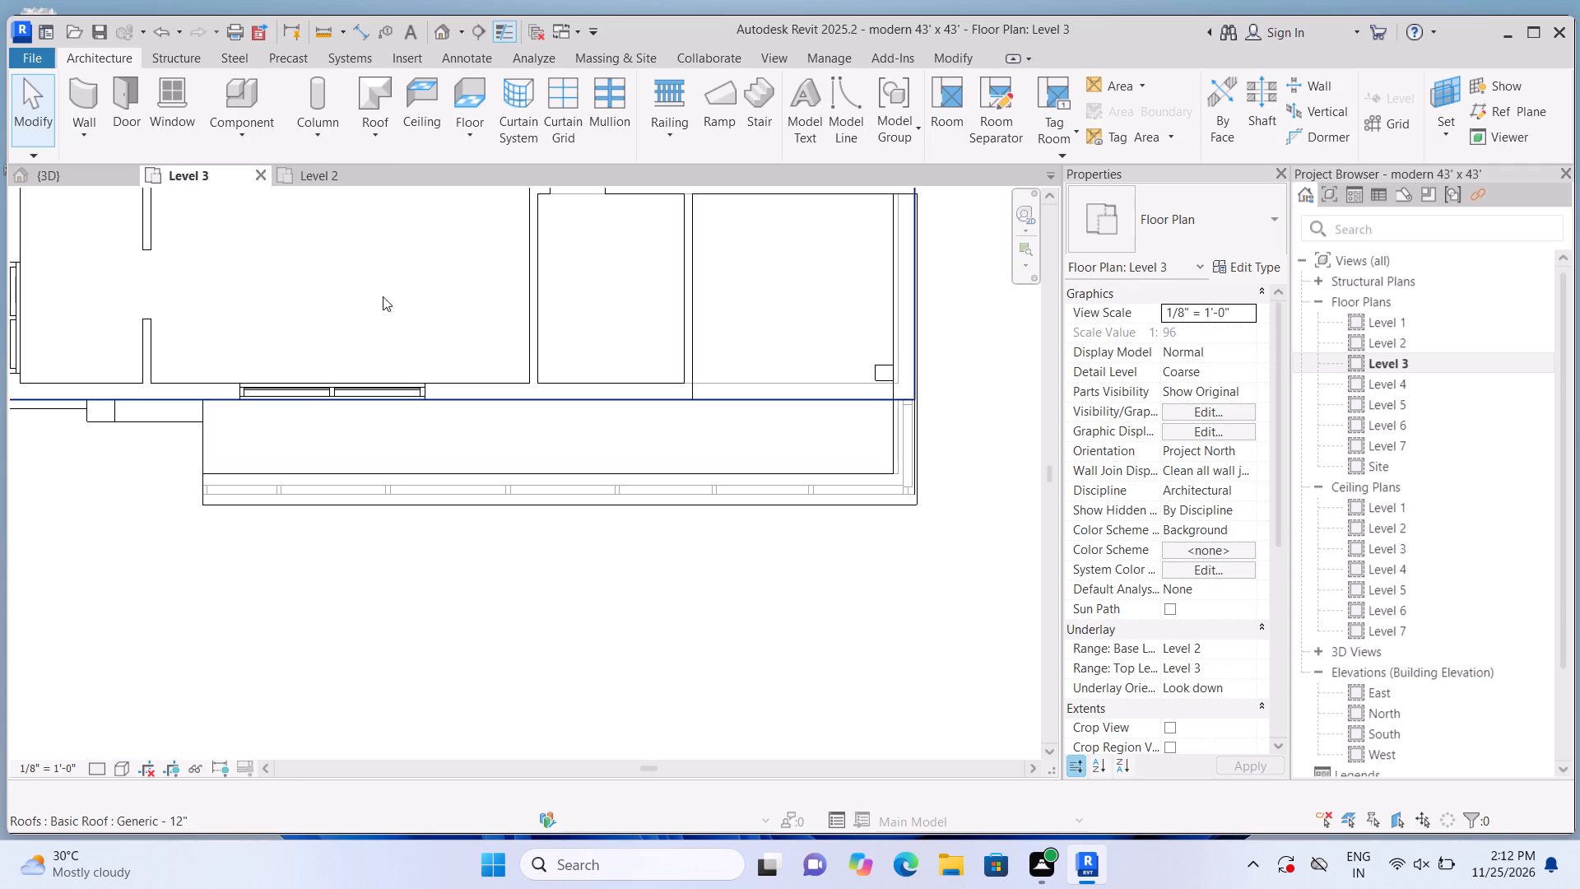
Draw a Curtain Wall 1 wall about 32' 3" long on Level 3's front parapet, from its west end to the east corner.
click(89, 84)
scroll(472, 569, up, 7)
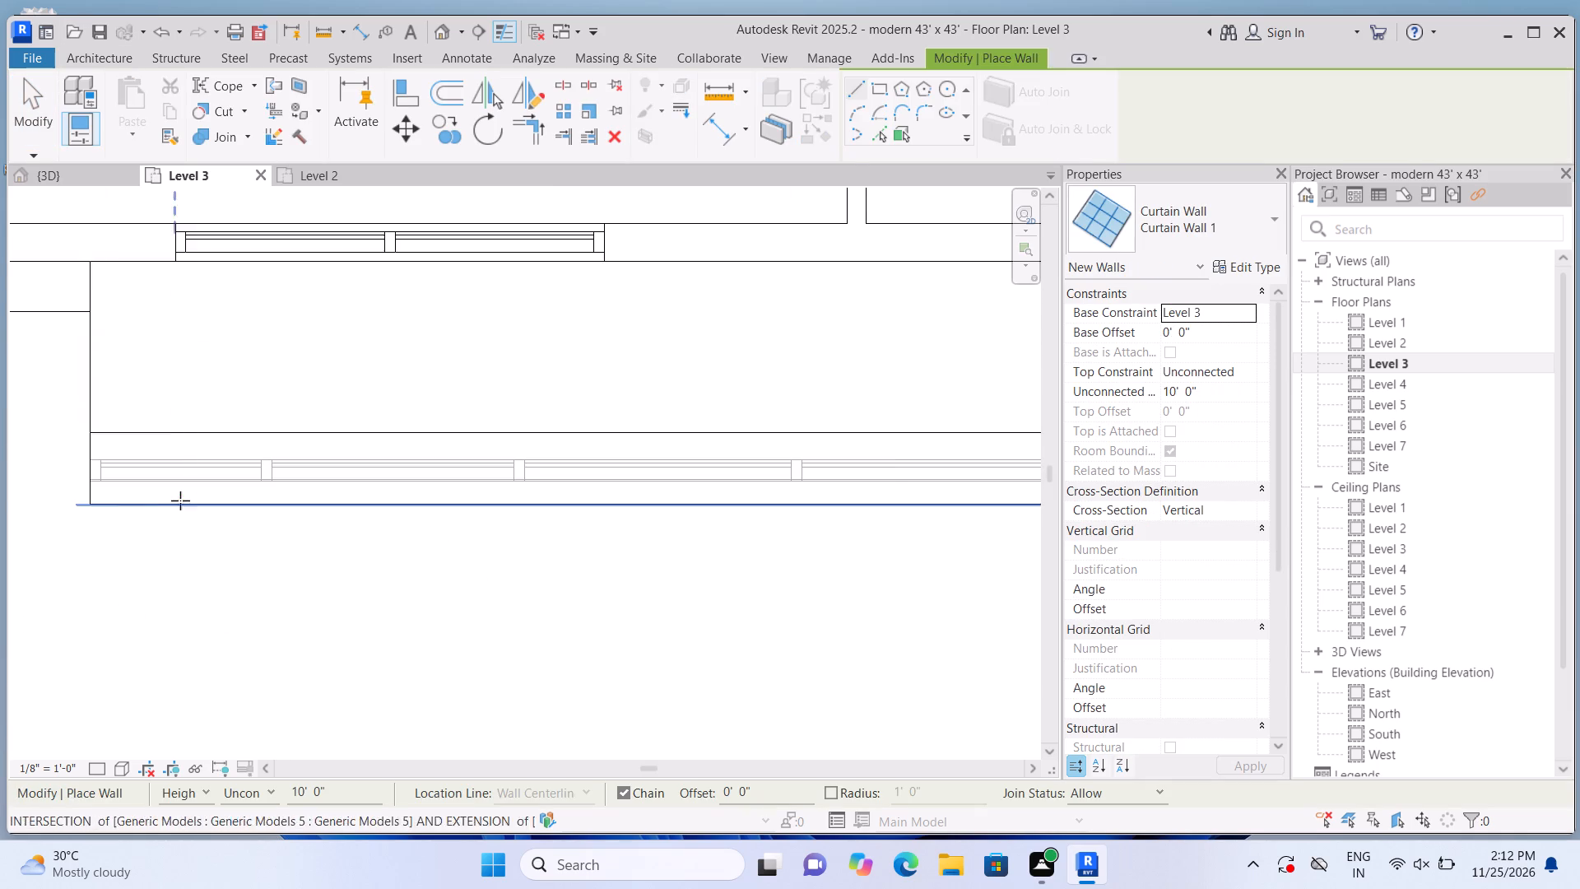
scroll(180, 500, up, 1)
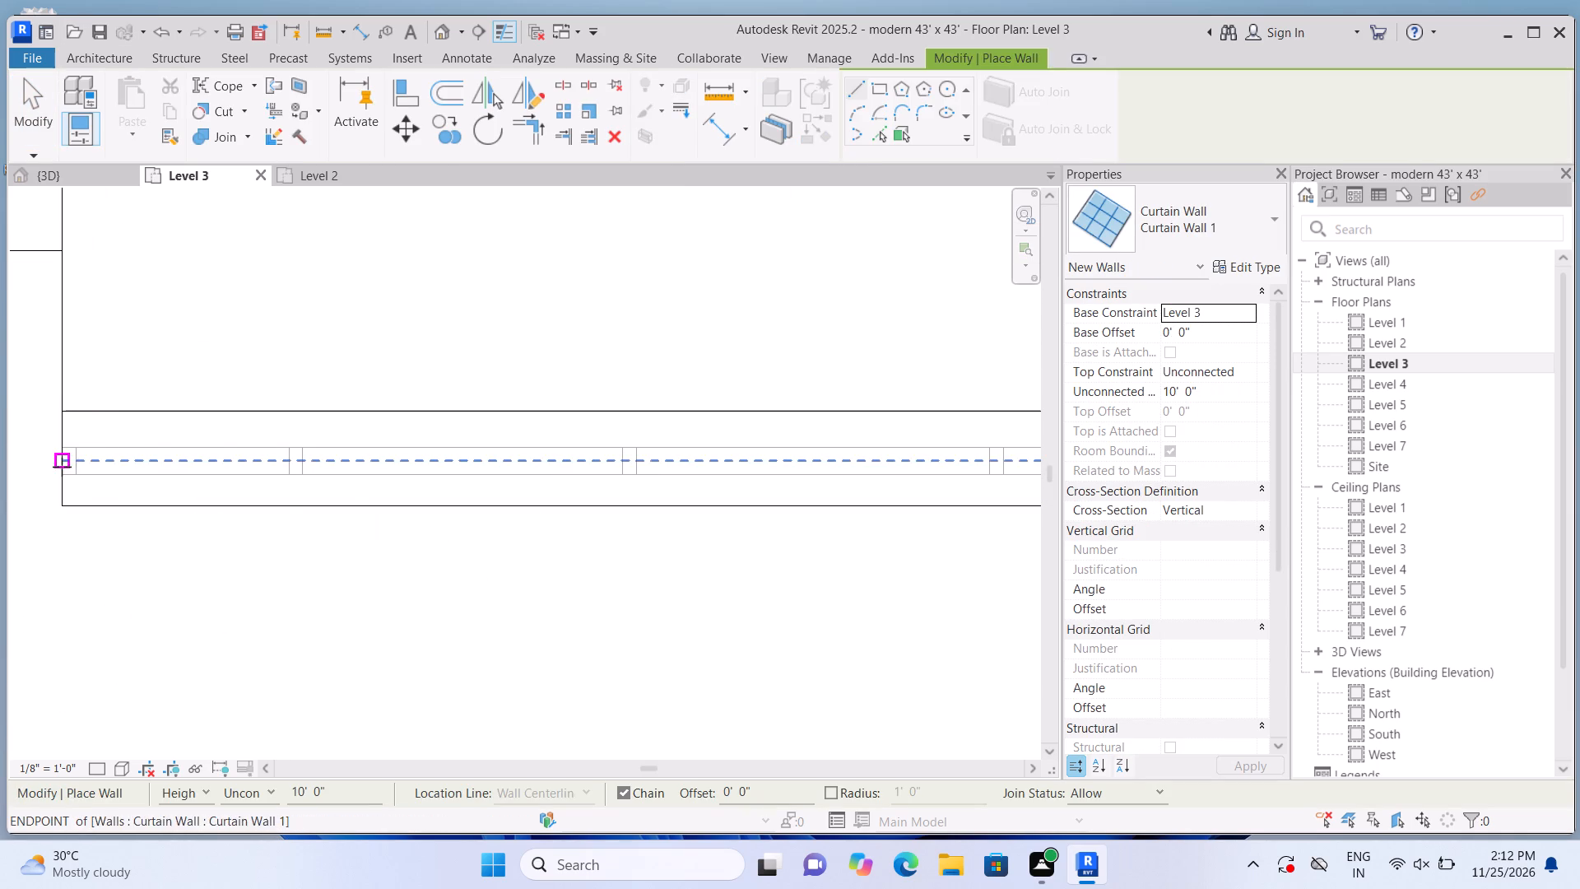
click(62, 467)
scroll(397, 466, down, 6)
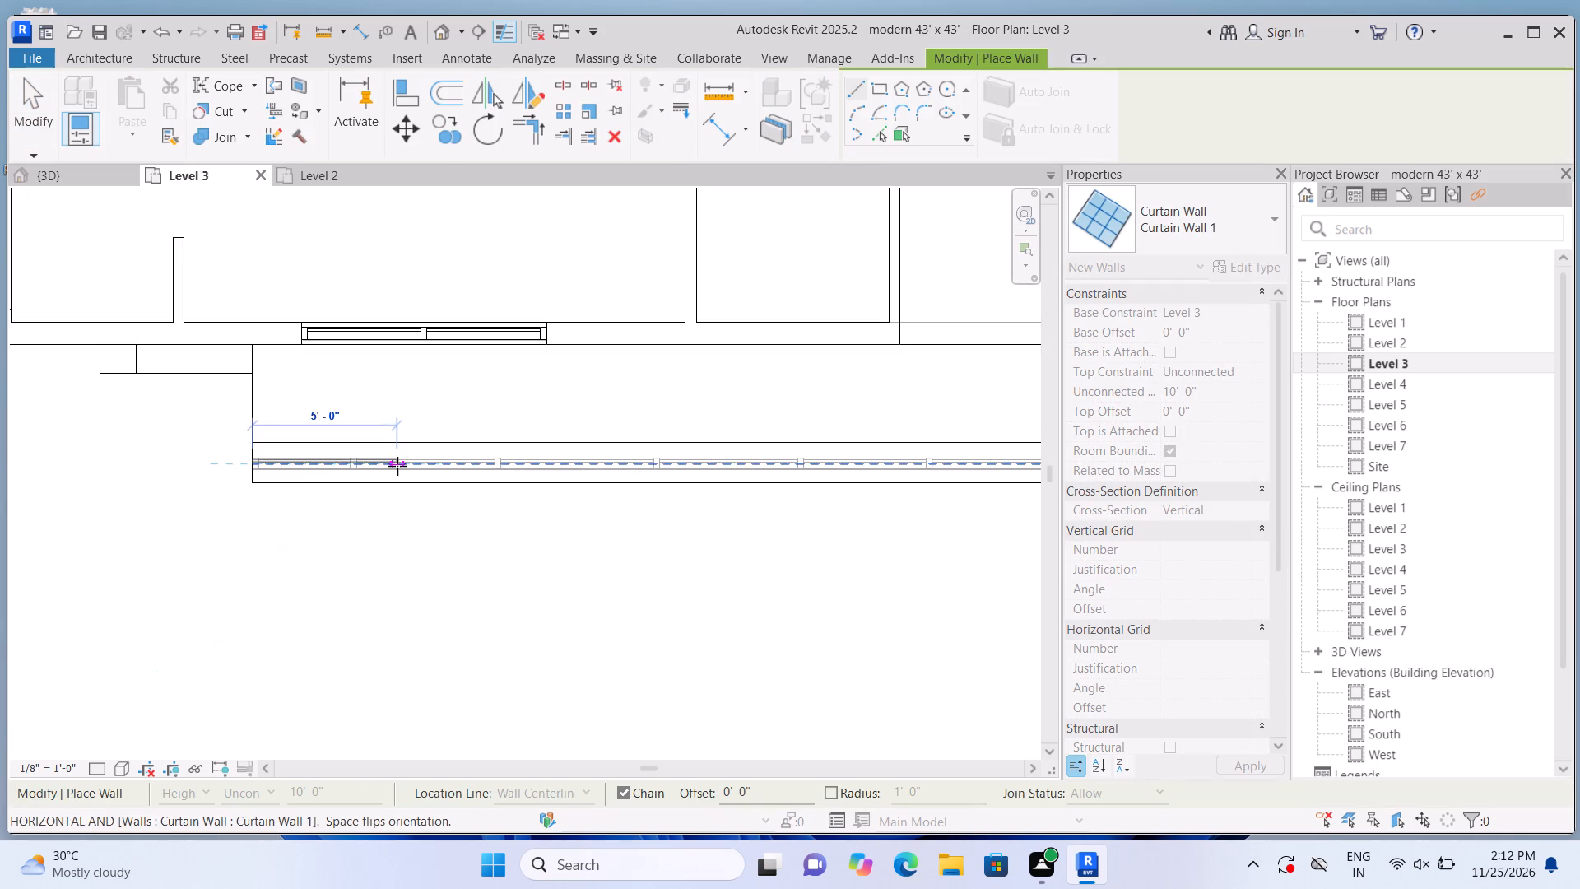
scroll(407, 473, down, 3)
scroll(901, 490, up, 7)
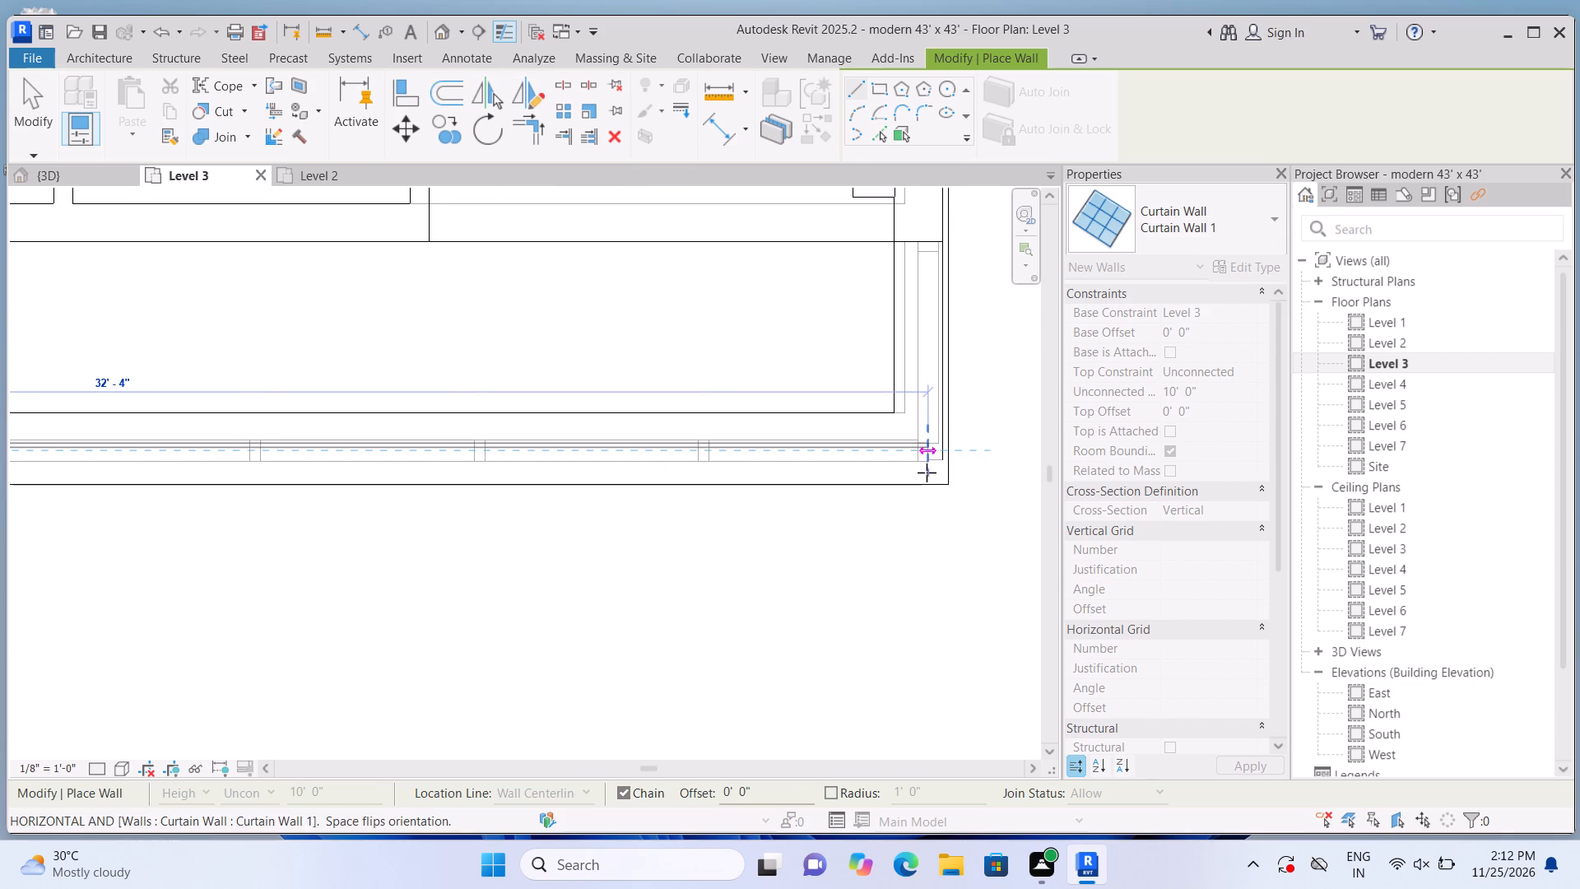
click(917, 474)
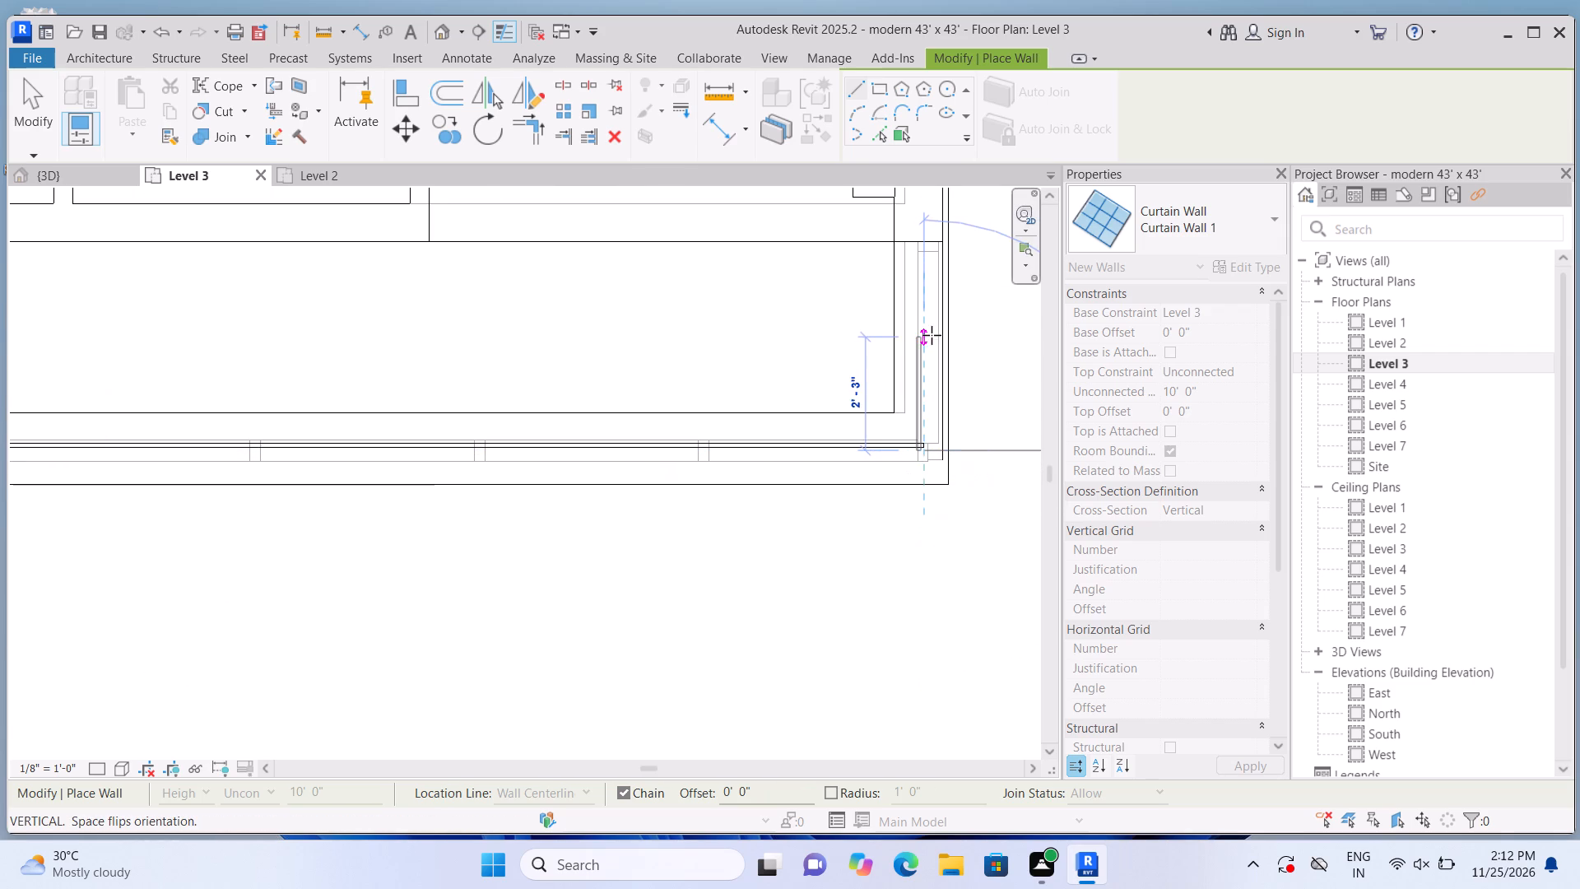
key(Escape)
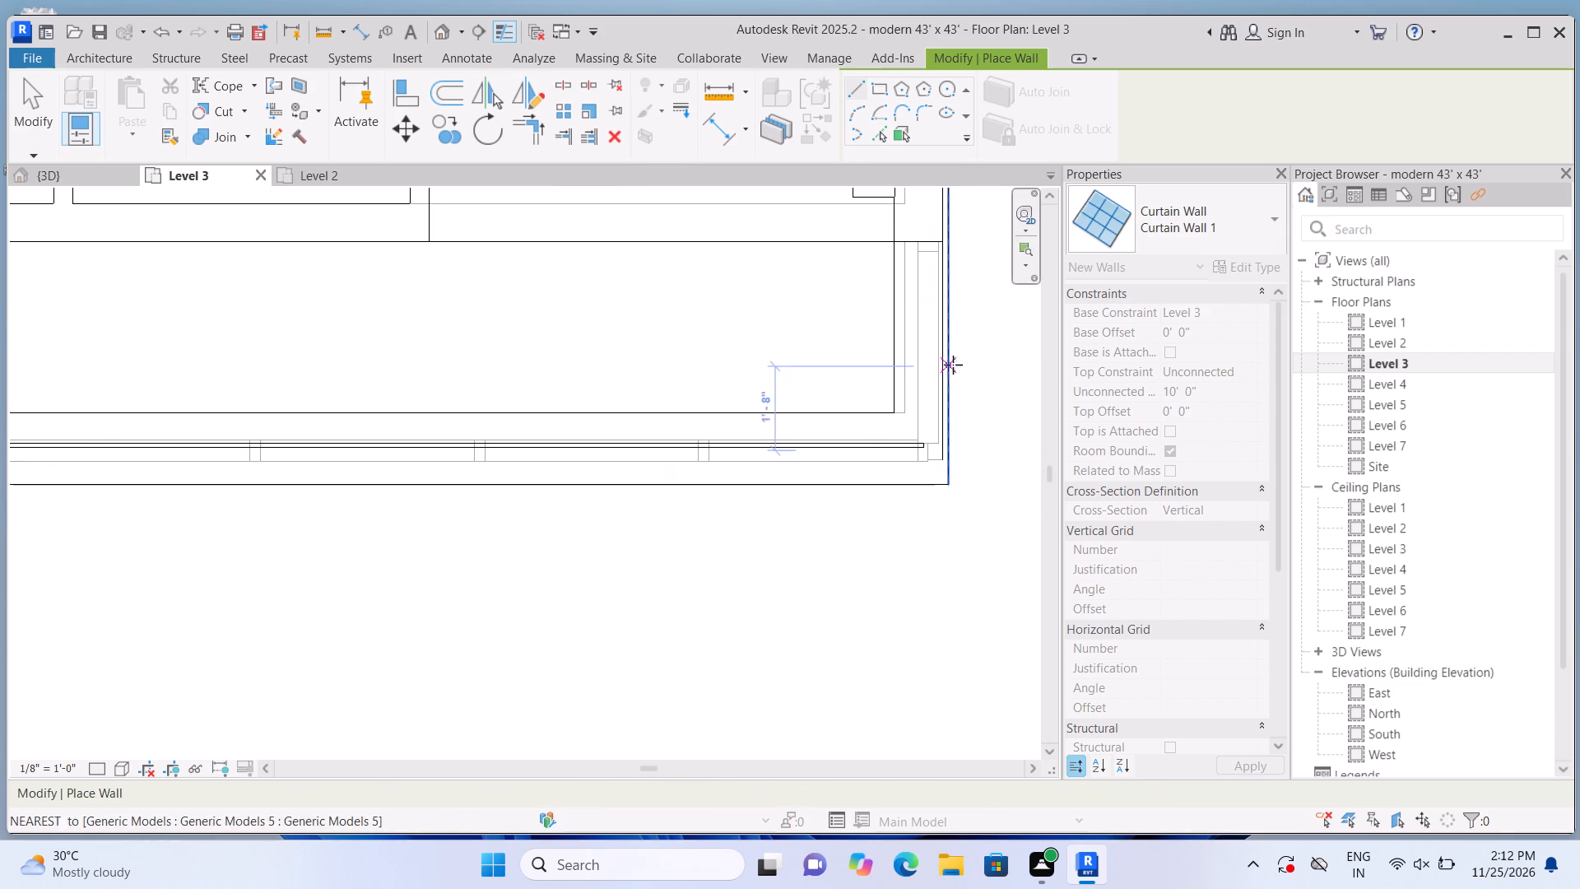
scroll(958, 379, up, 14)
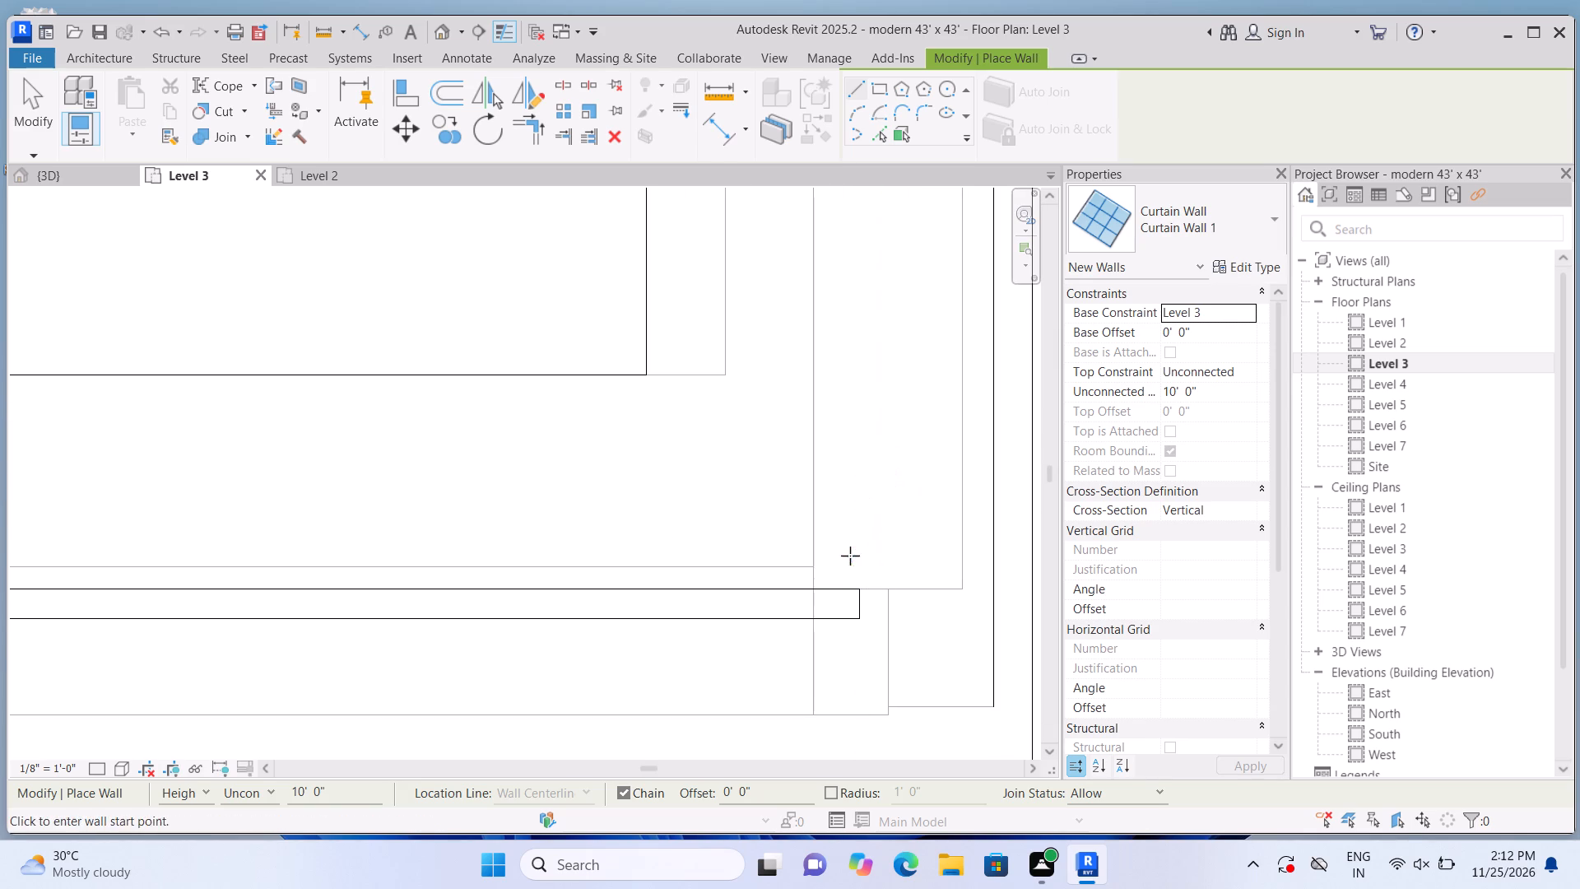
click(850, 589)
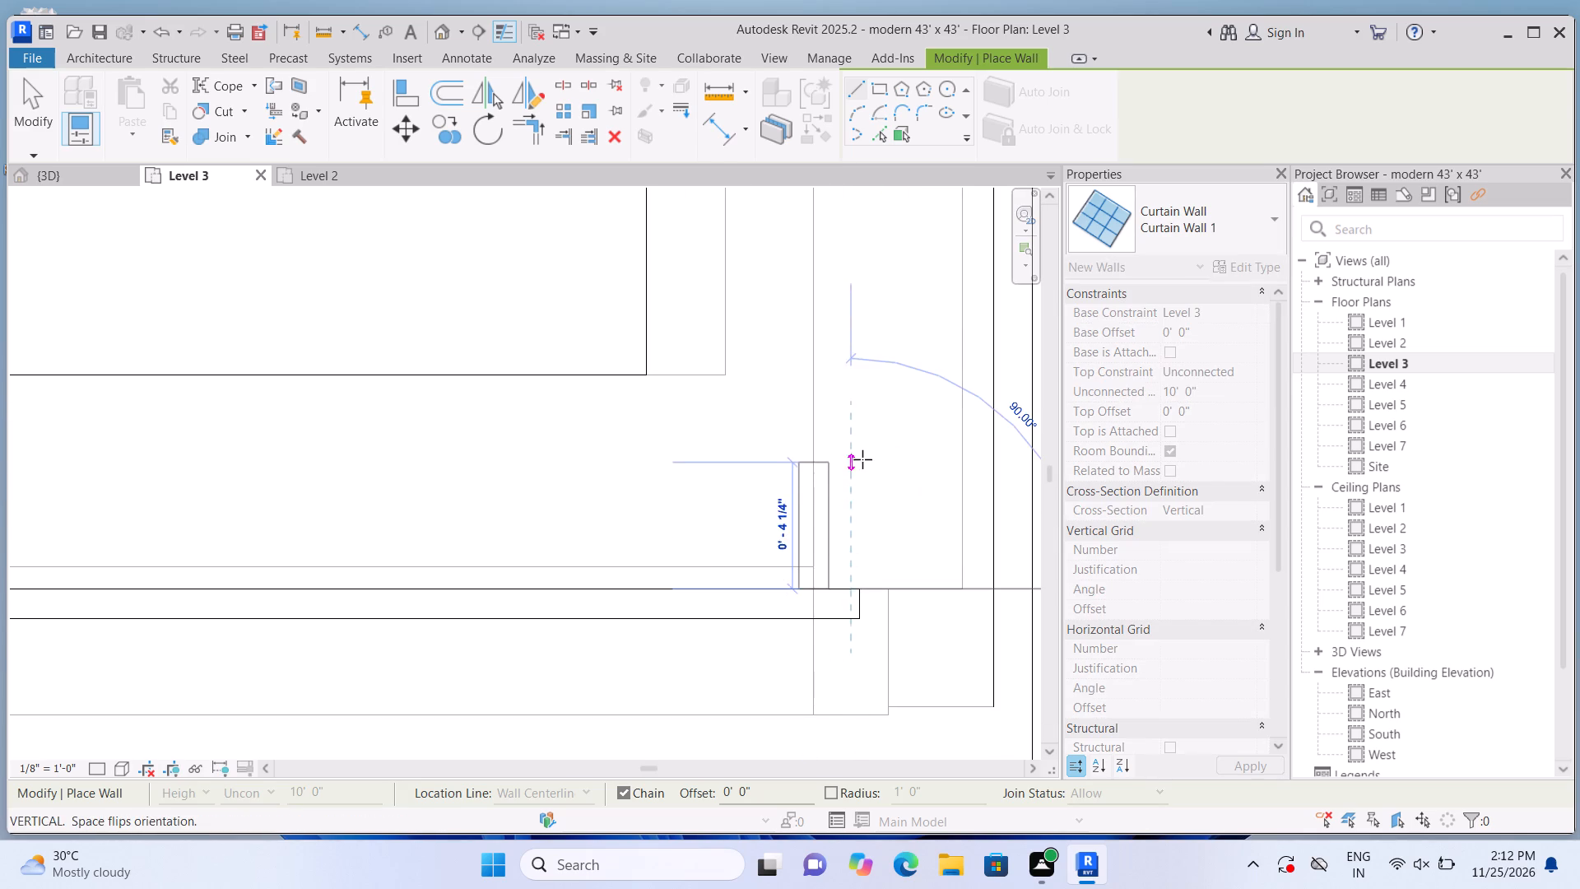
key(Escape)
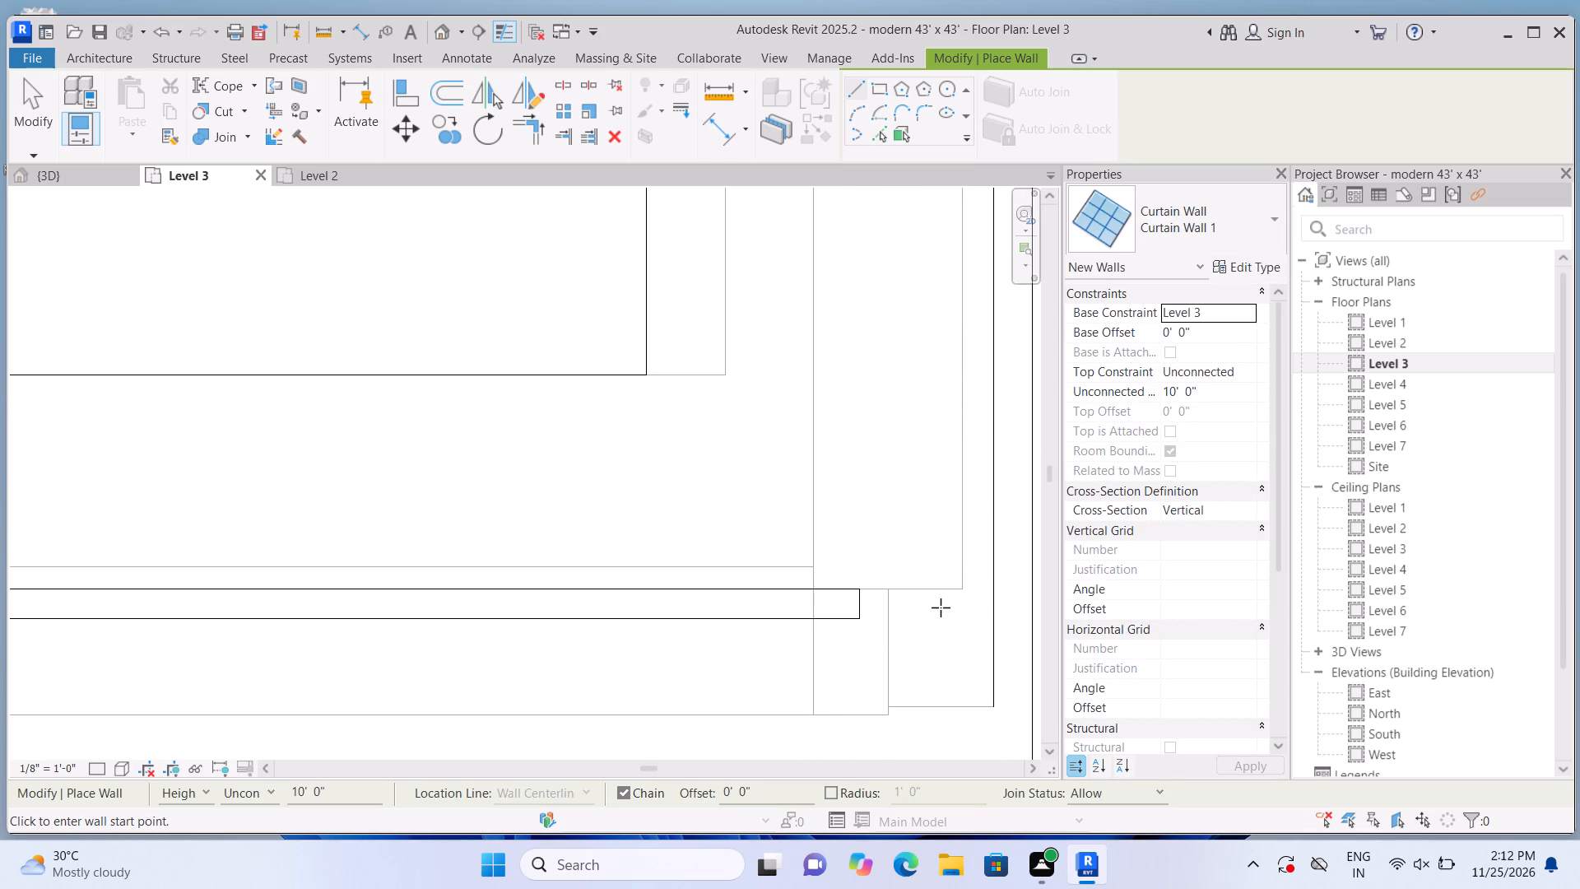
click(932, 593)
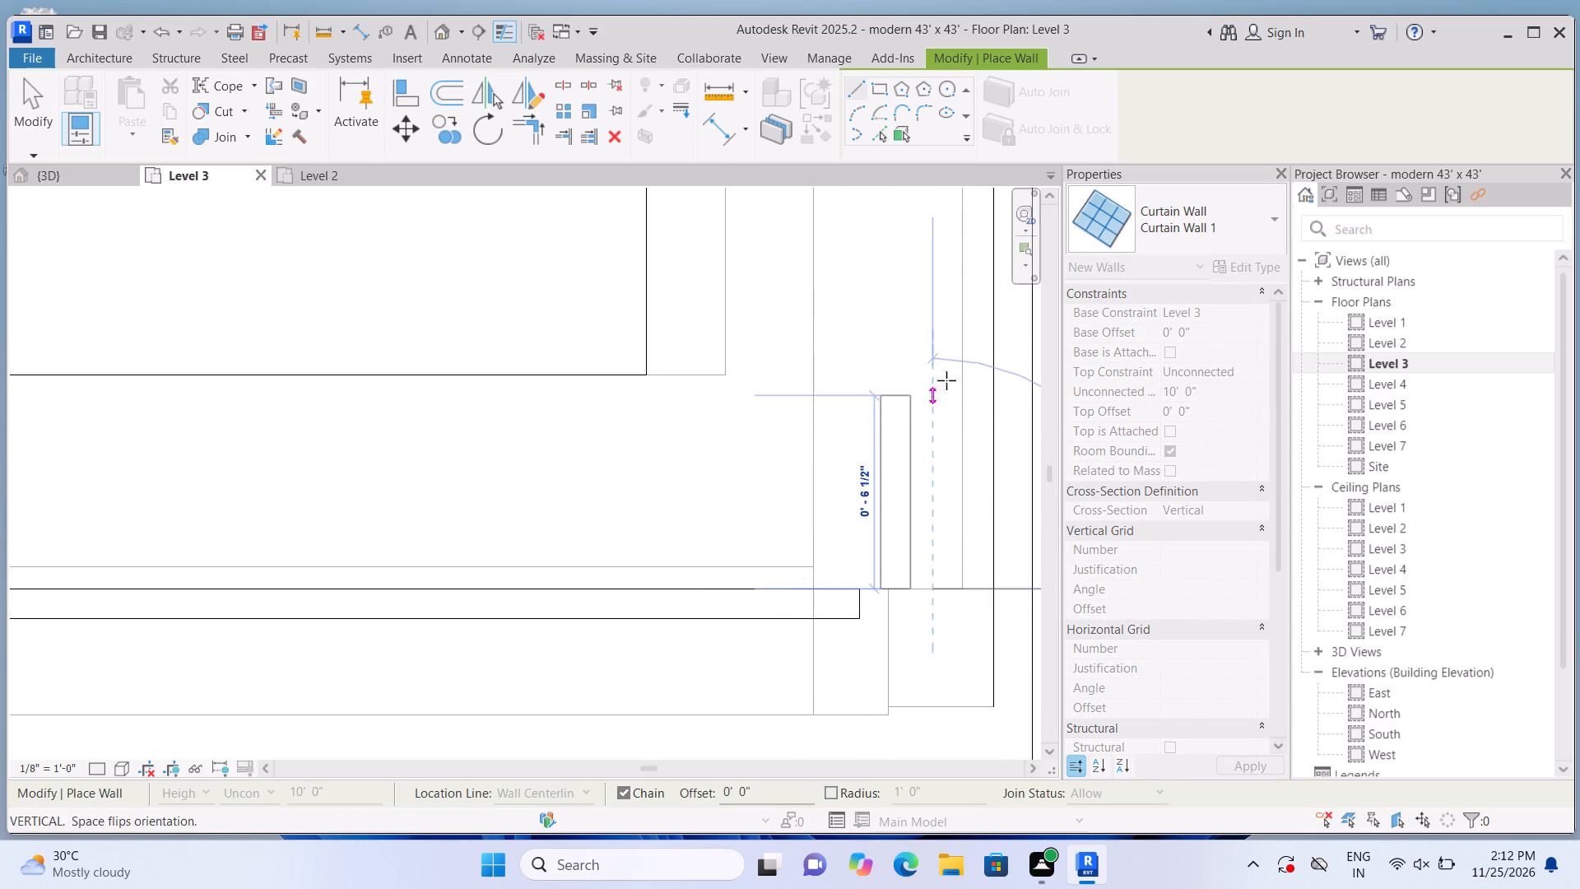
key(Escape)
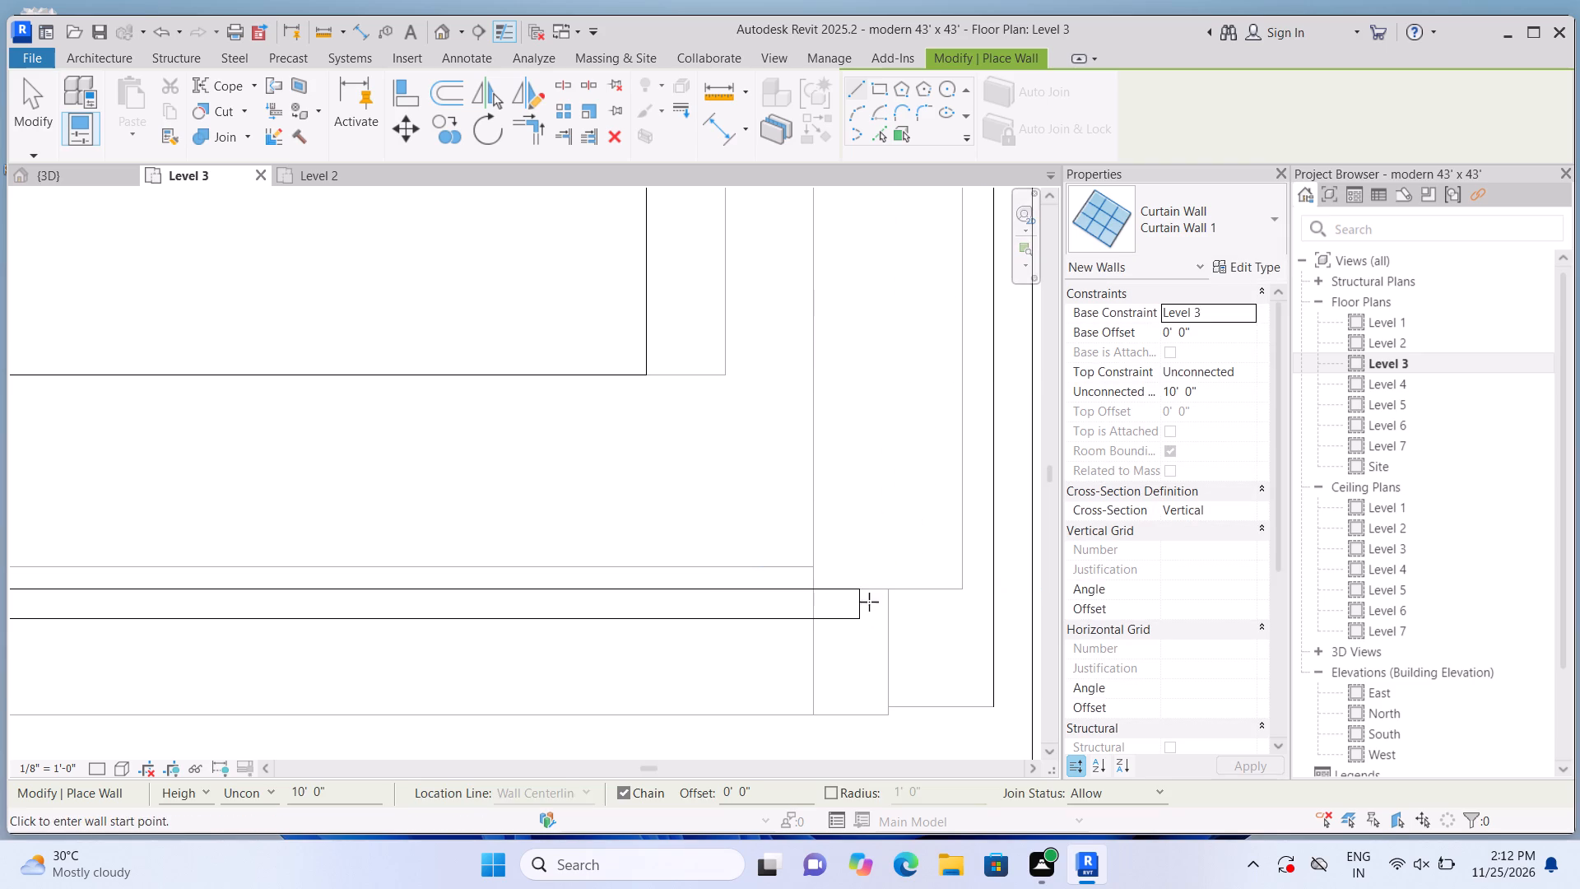
Draw a Curtain Wall 1 wall about 13' 5" long northward along Level 3's east side, starting at the front curtain wall's east end.
click(876, 583)
scroll(877, 500, down, 4)
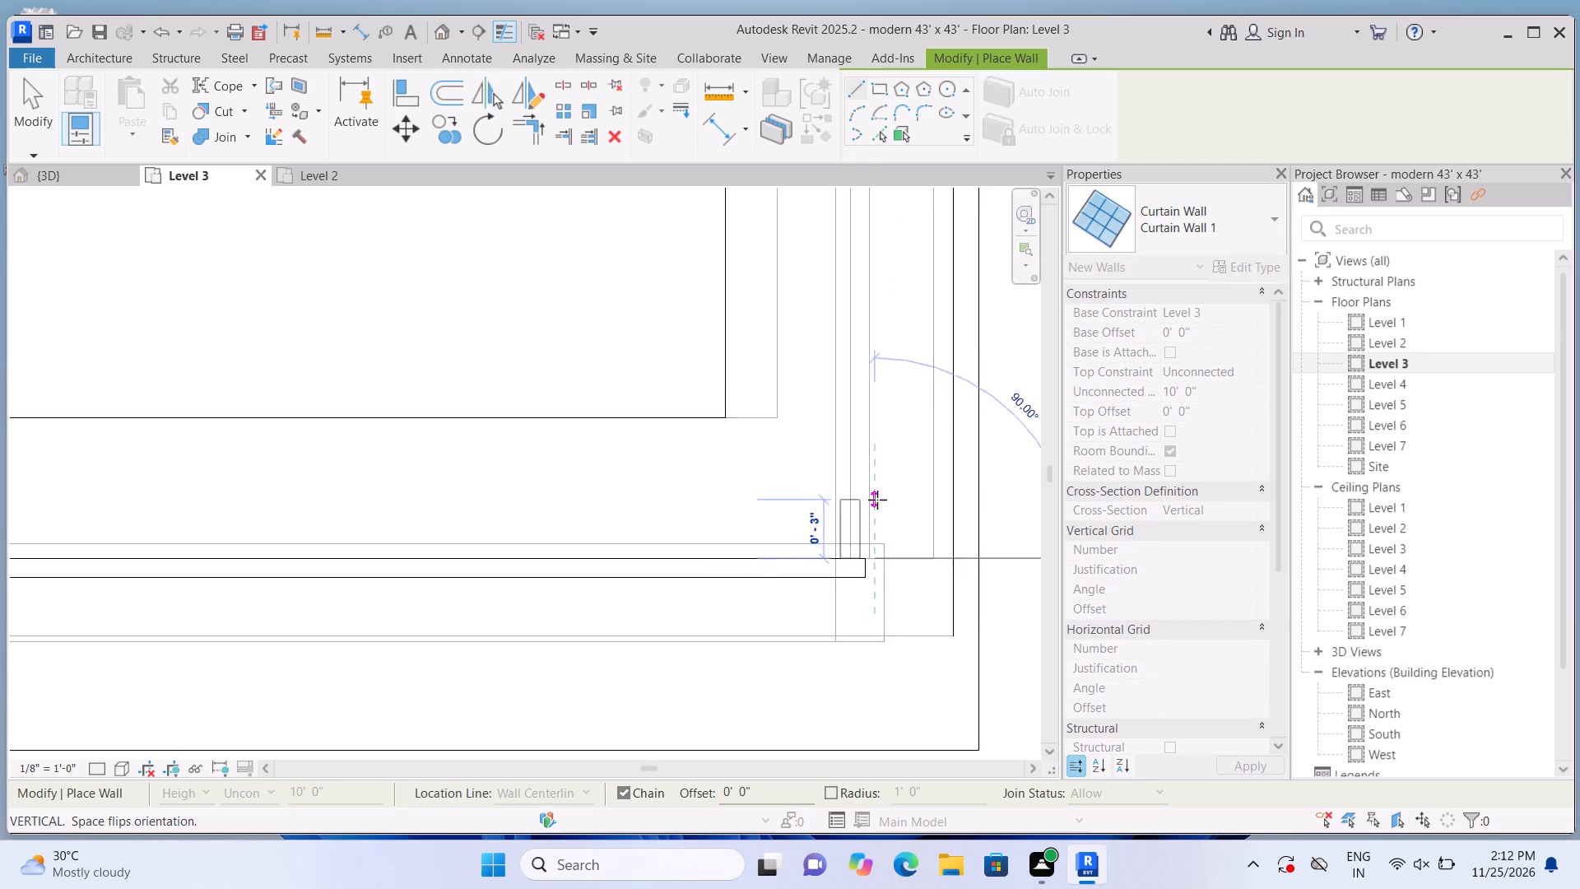
scroll(877, 500, down, 4)
middle_drag(915, 432, 932, 692)
scroll(946, 539, down, 6)
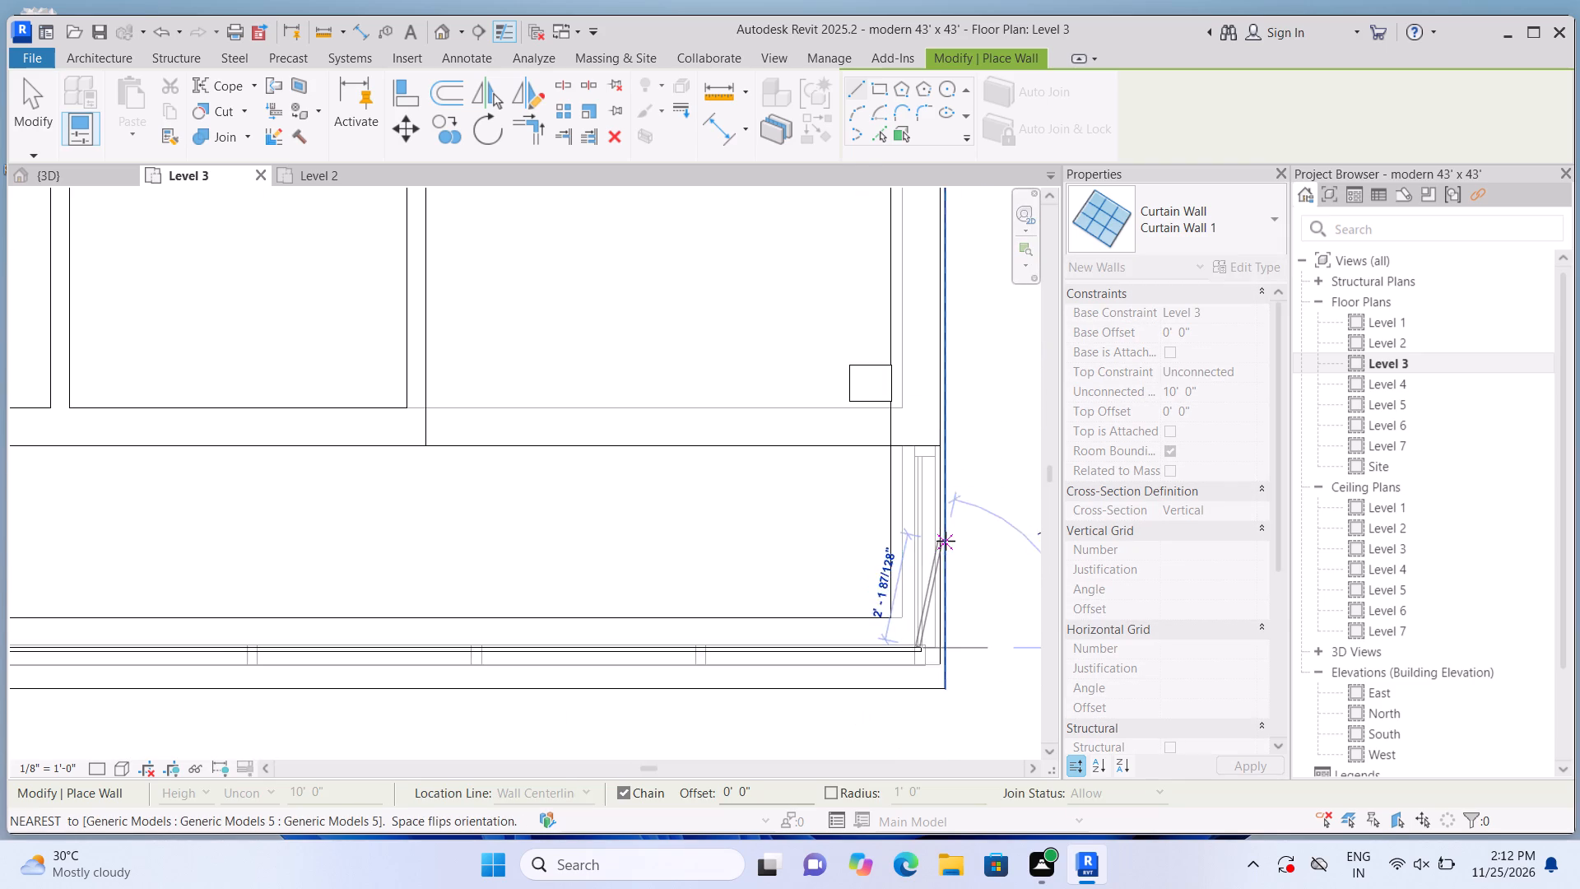
scroll(946, 541, down, 4)
scroll(940, 246, up, 1)
middle_drag(940, 267, 902, 451)
scroll(902, 449, up, 1)
click(903, 384)
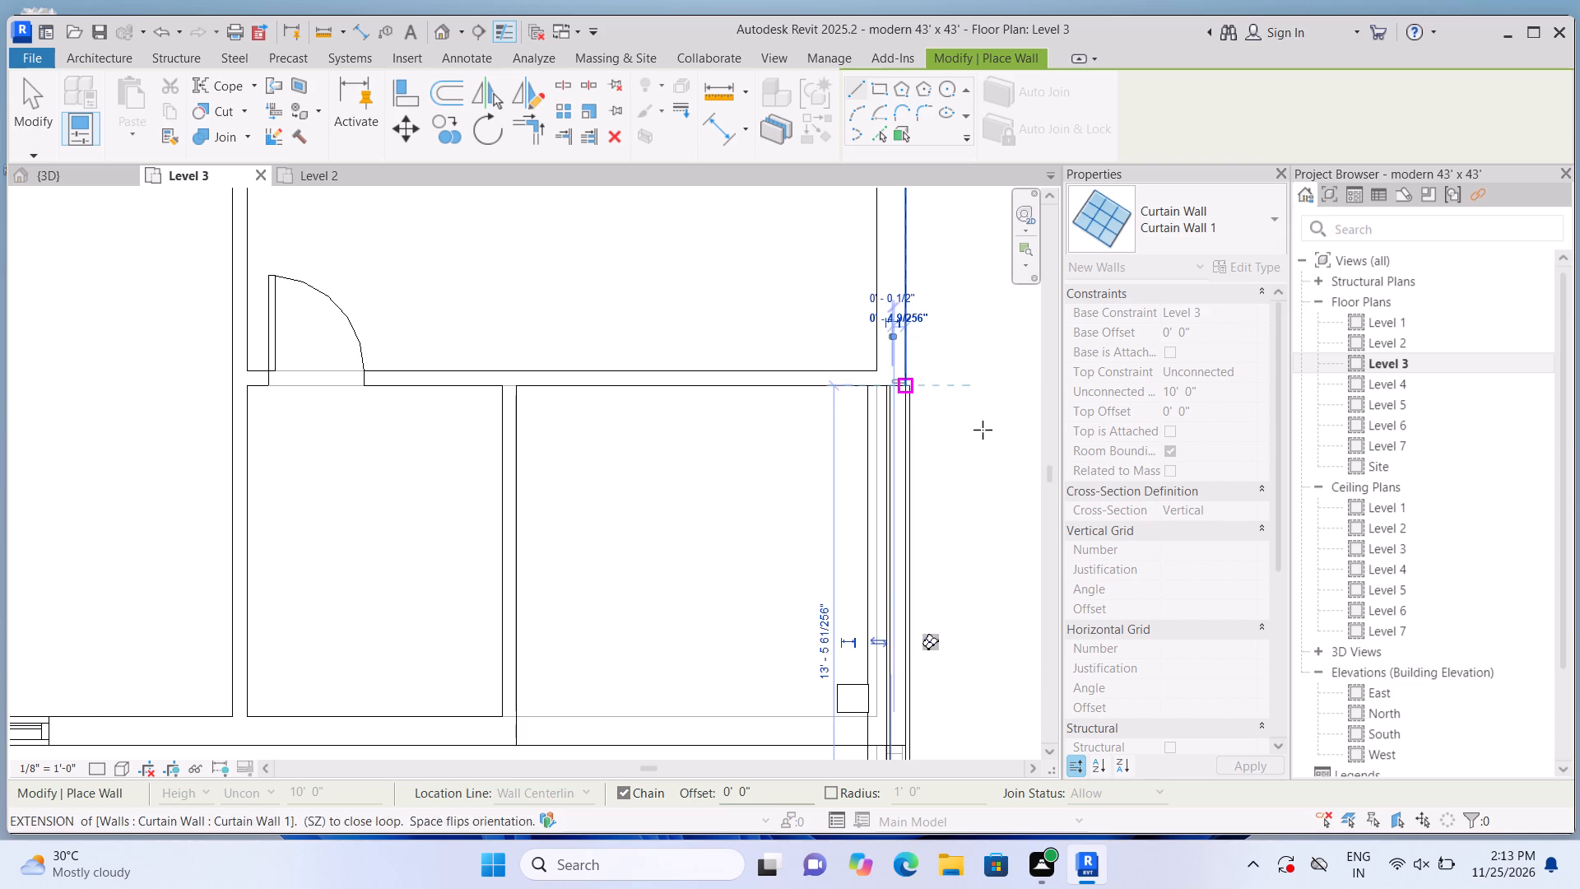
key(Escape)
scroll(1003, 458, down, 2)
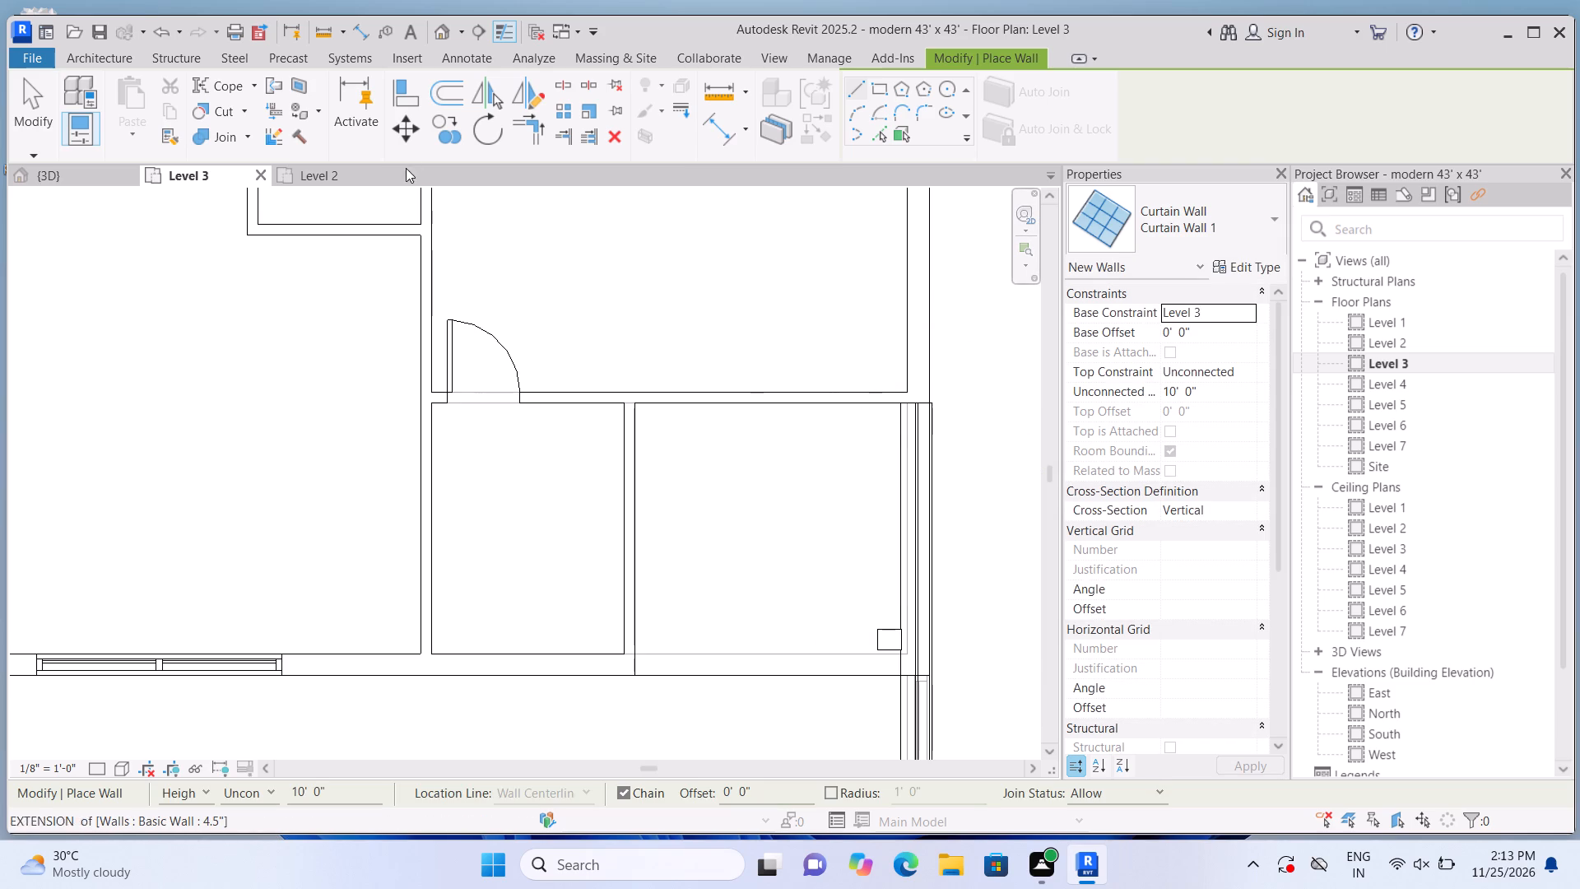
In the 3D view from the front, raise the Level 3 front curtain wall's bottom edge to the parapet top, a base offset of about 2' 5".
click(433, 26)
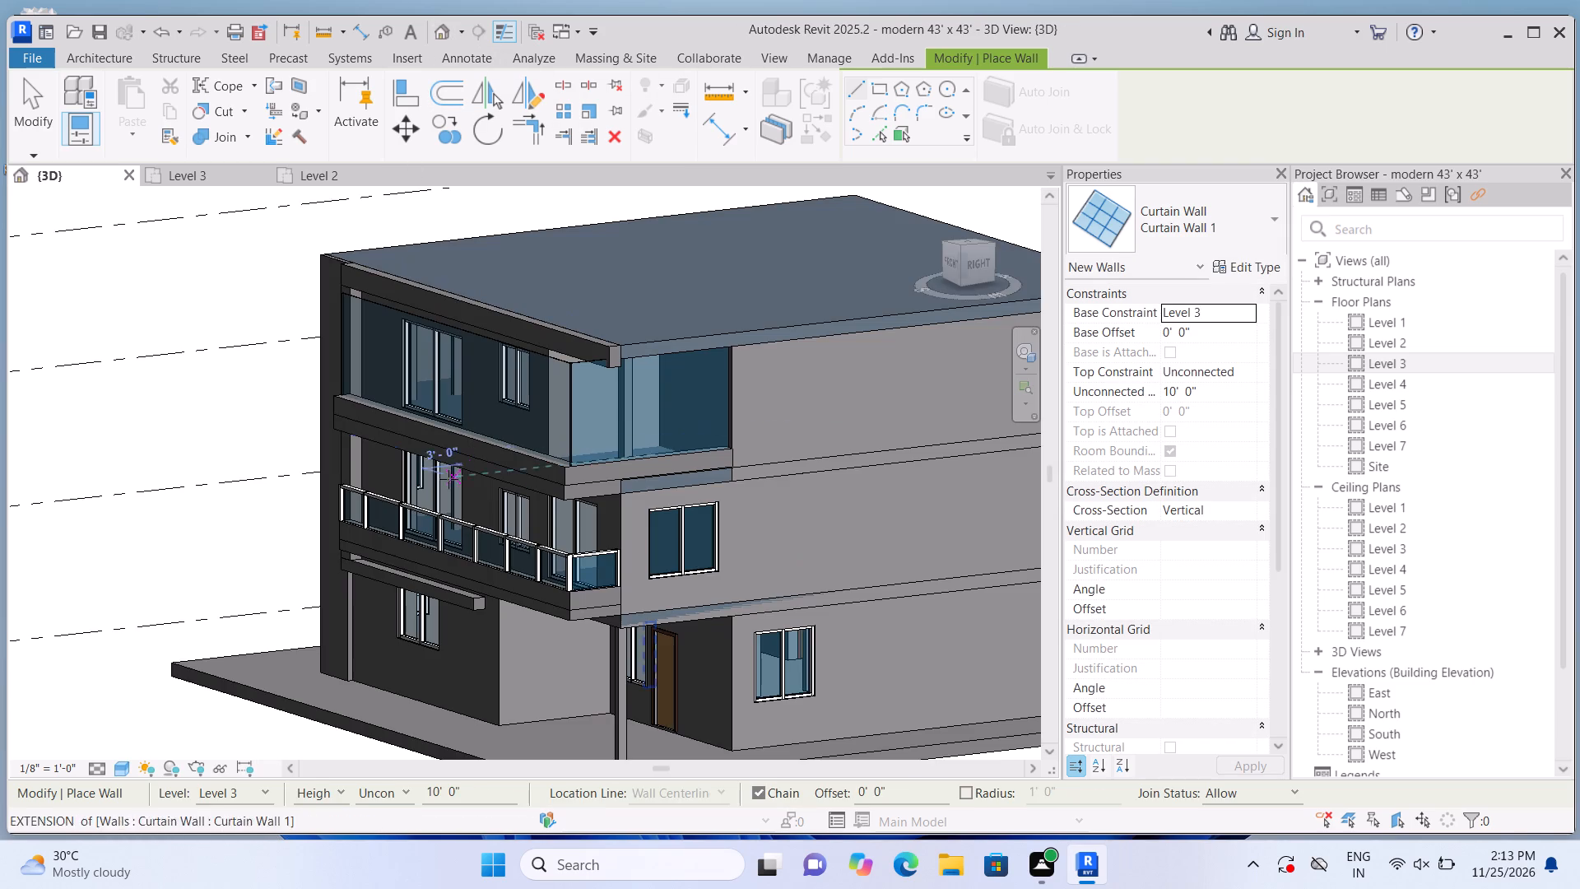
click(948, 258)
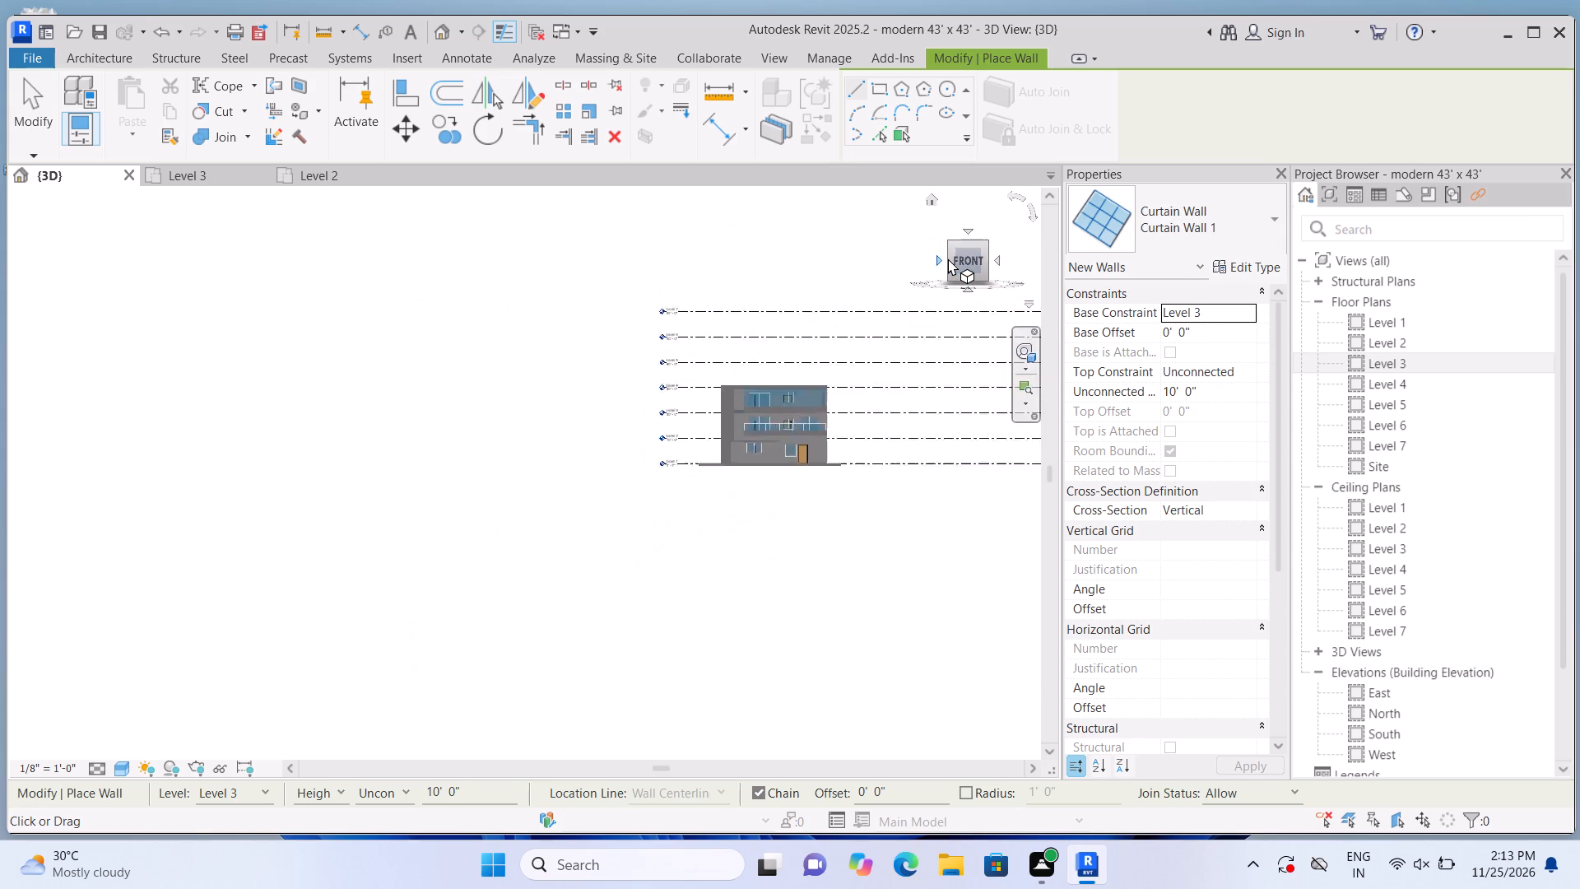
scroll(434, 542, up, 6)
middle_drag(441, 522, 606, 635)
scroll(563, 591, up, 2)
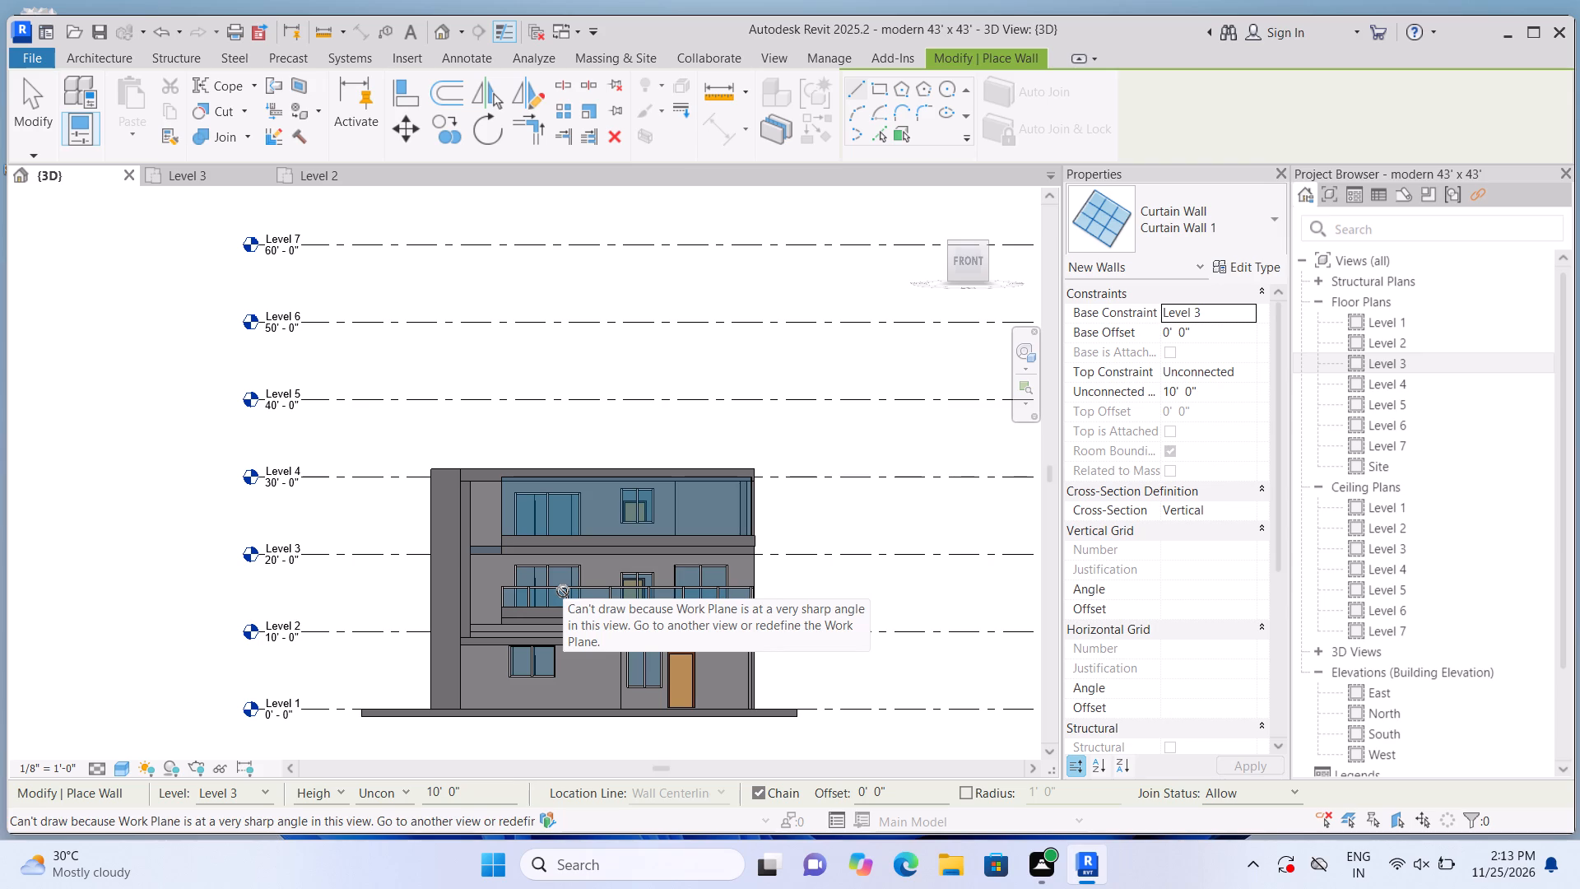
scroll(564, 592, up, 3)
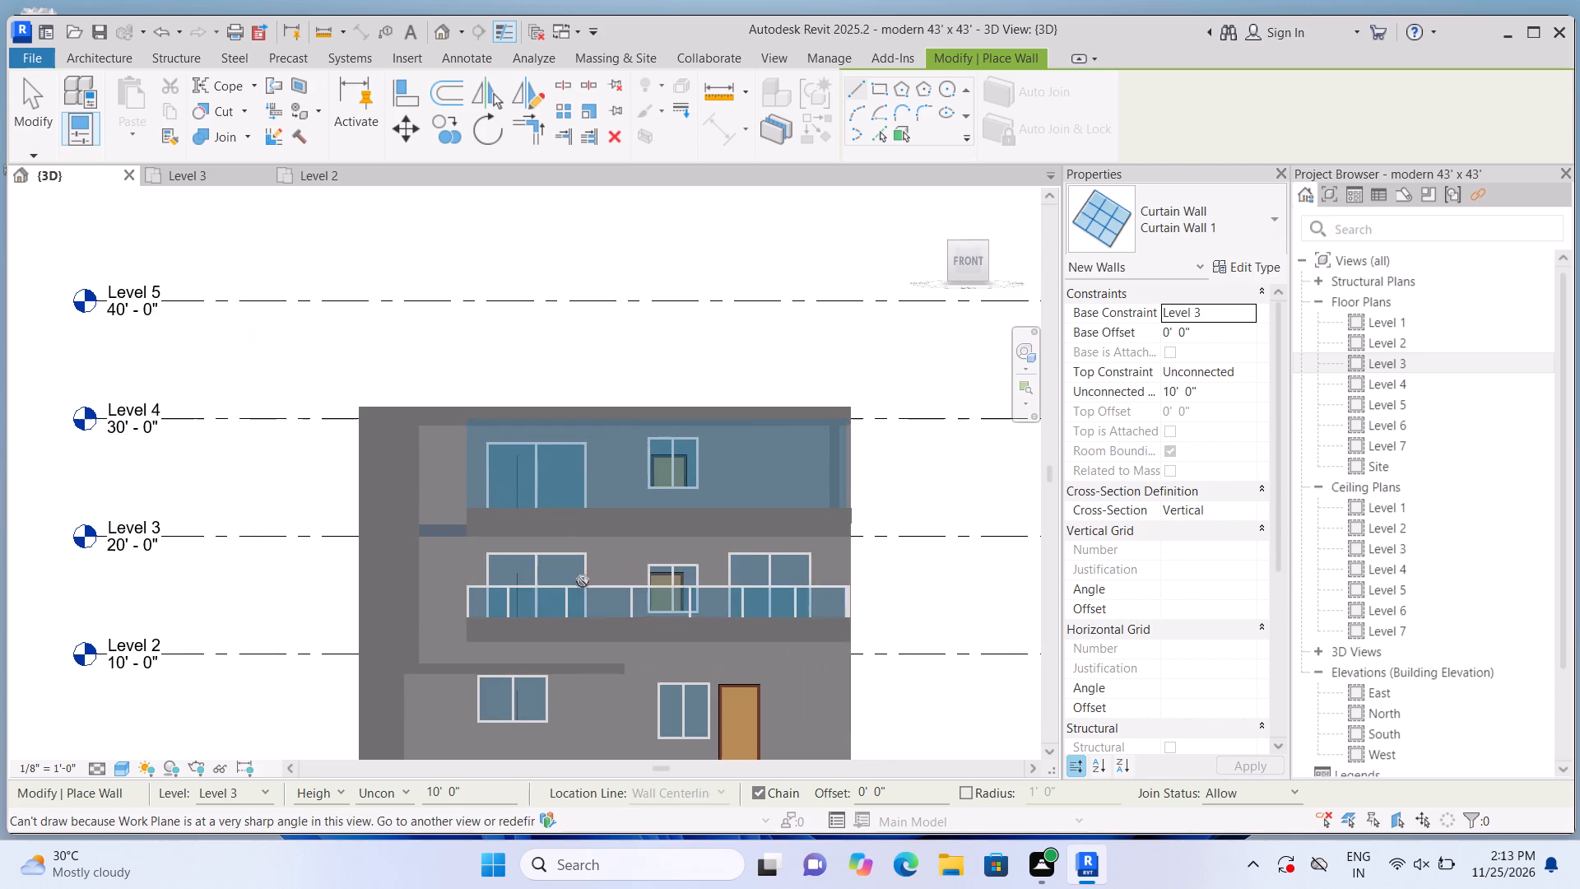
middle_drag(606, 596, 599, 649)
middle_click(599, 649)
scroll(724, 603, up, 2)
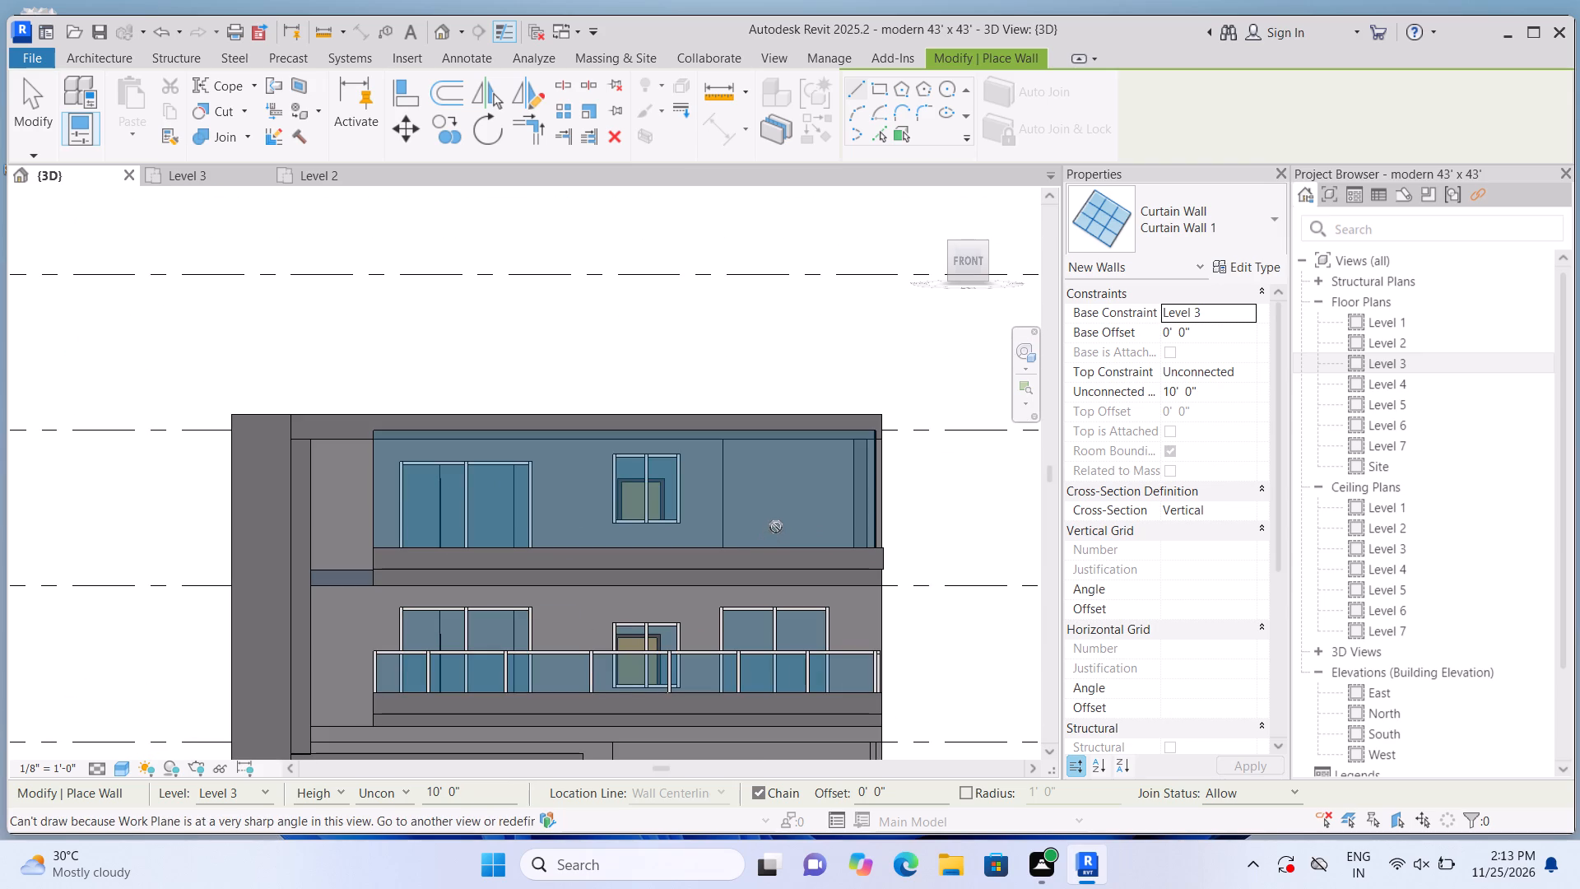
click(776, 527)
scroll(693, 514, up, 1)
click(946, 311)
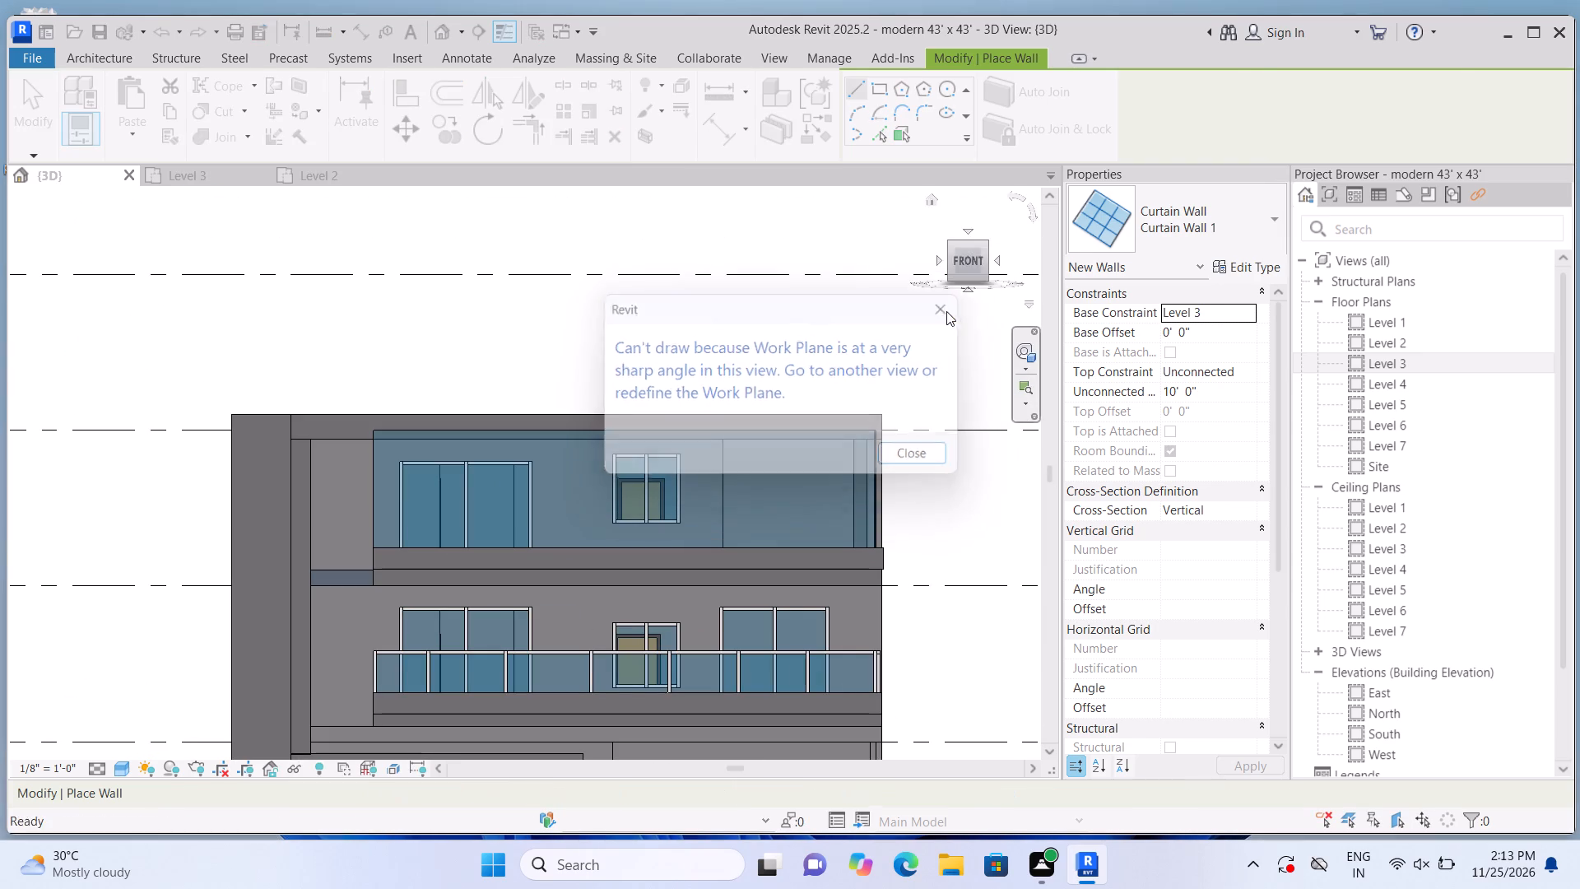
scroll(752, 462, up, 4)
click(752, 462)
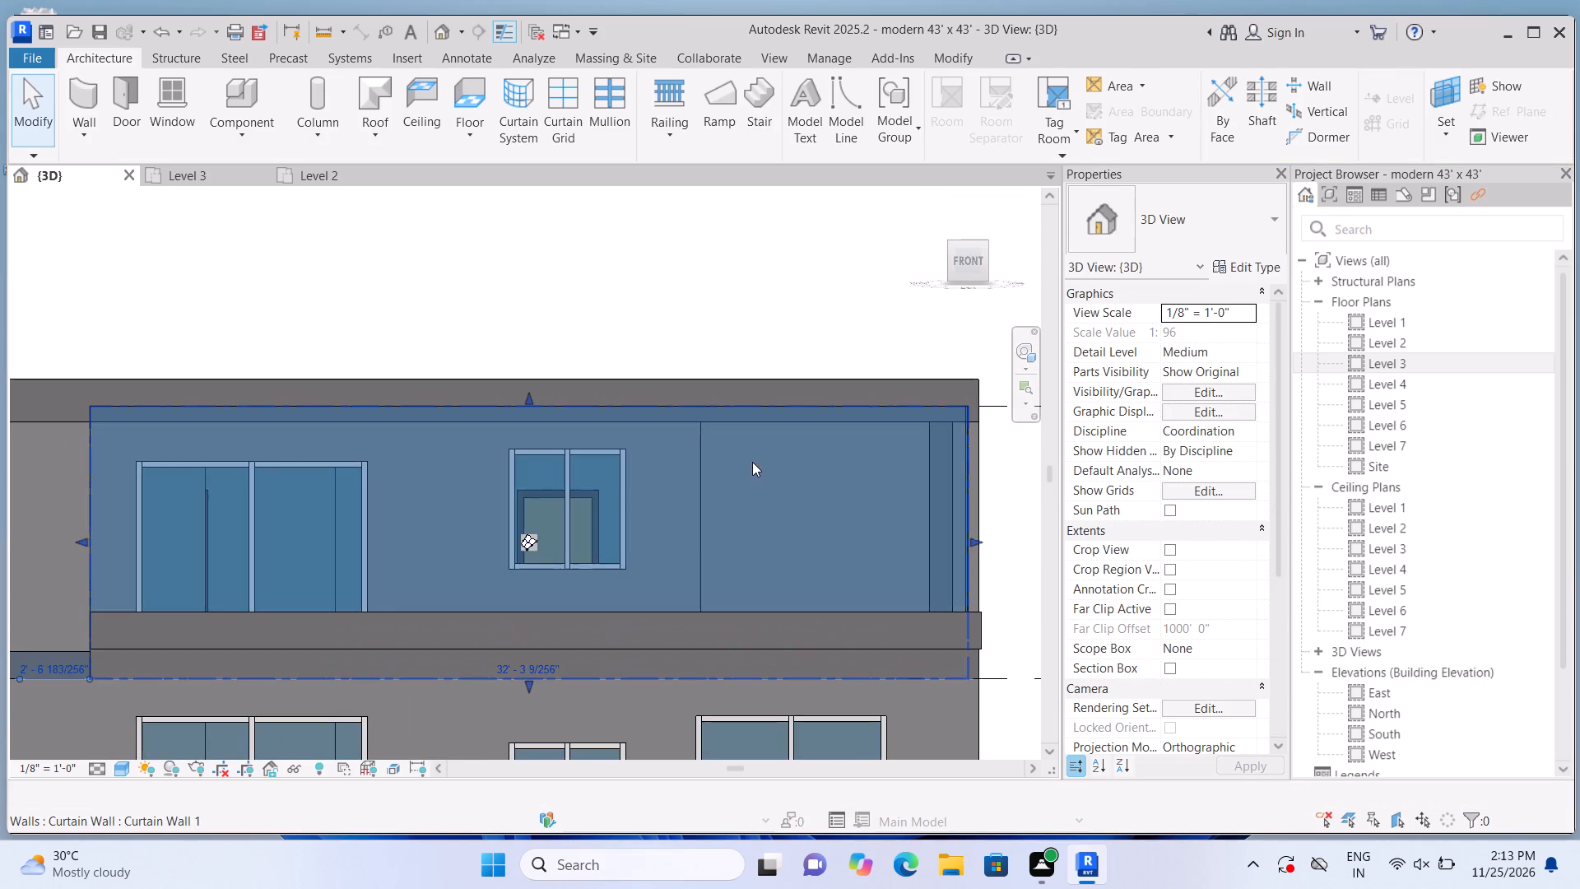
scroll(746, 491, down, 2)
drag(575, 635, 575, 613)
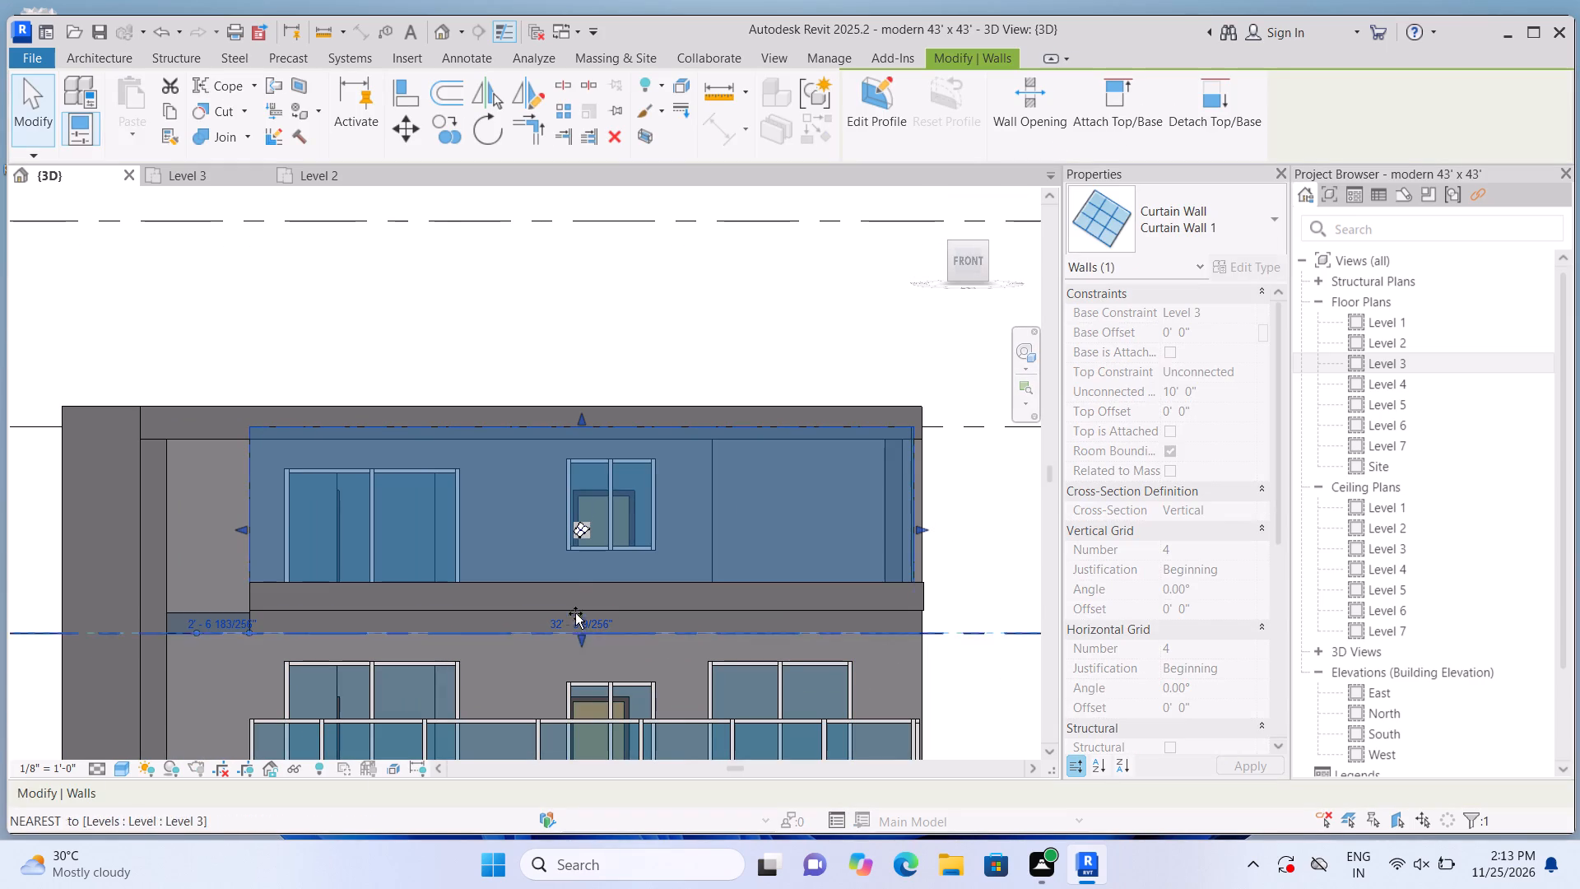
drag(575, 613, 583, 585)
scroll(583, 585, up, 8)
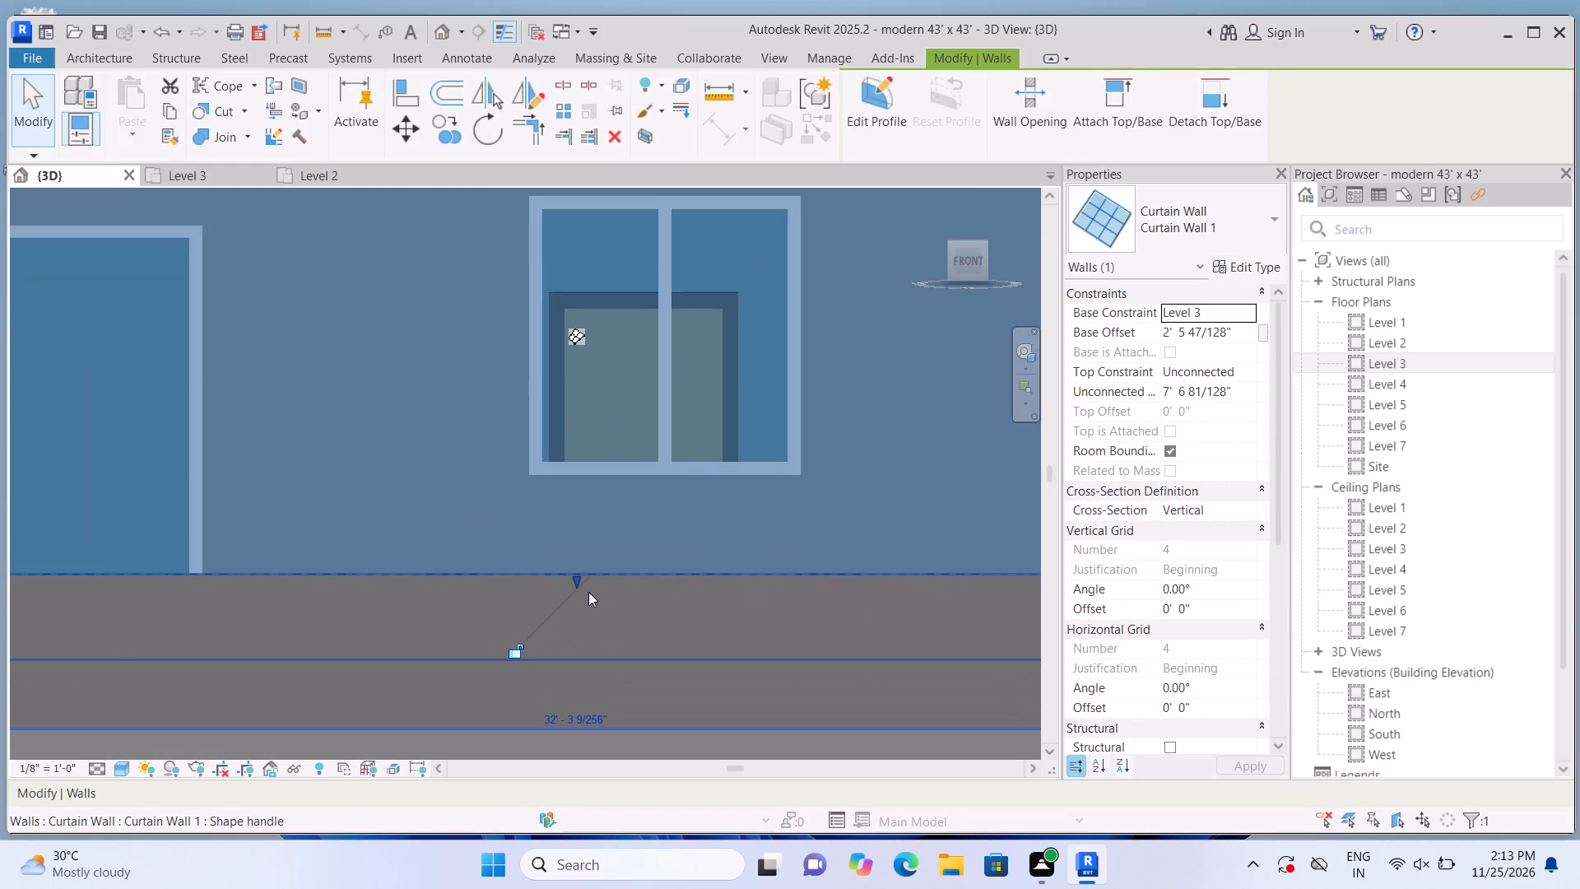
scroll(588, 598, down, 7)
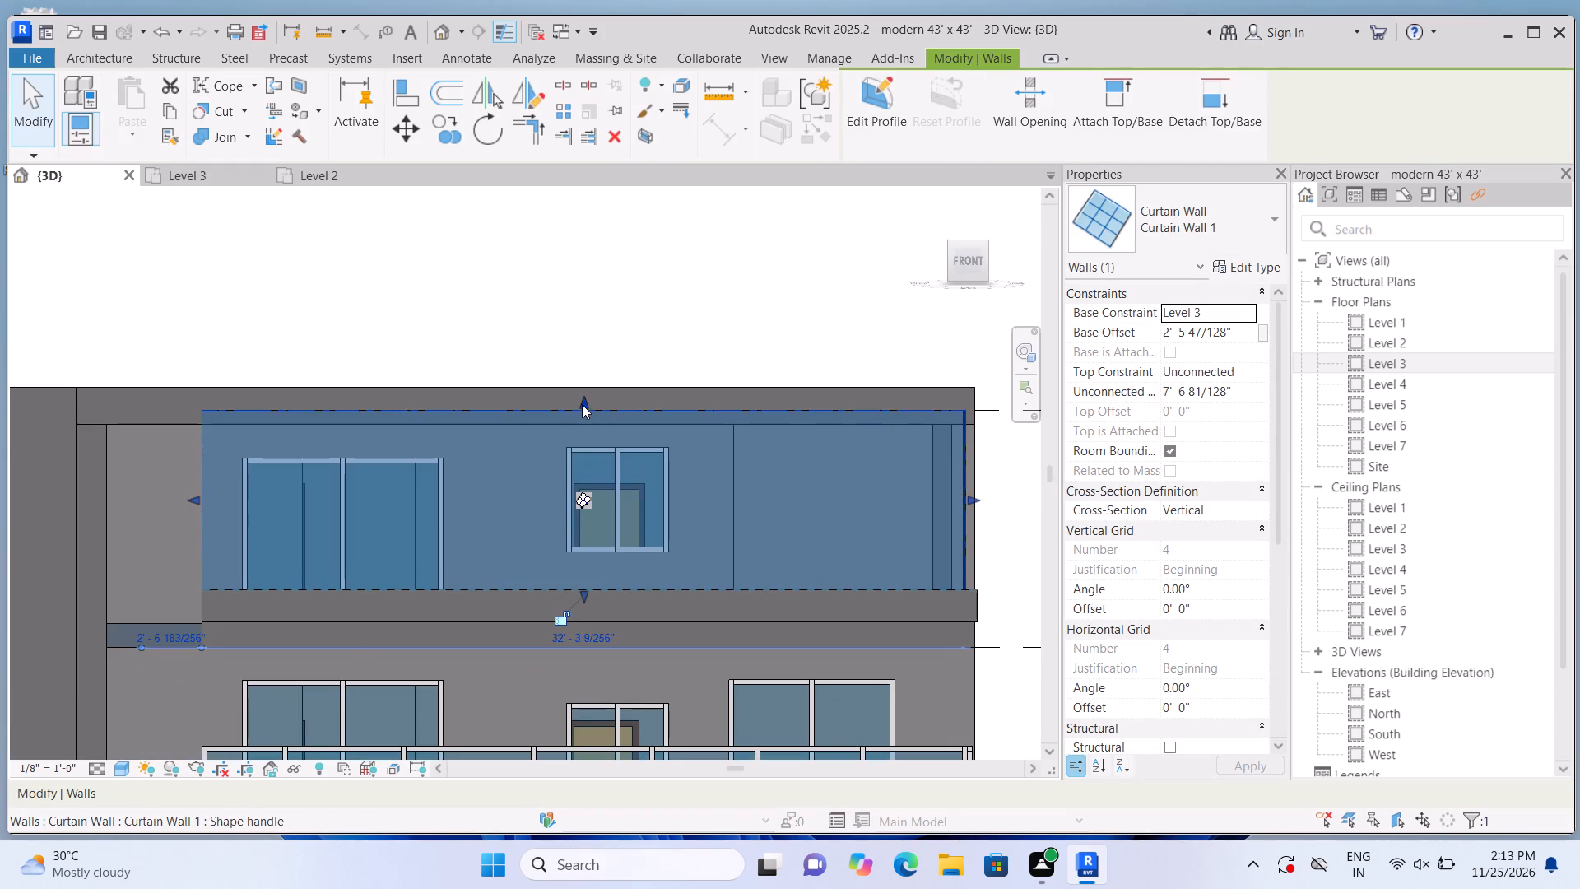
Lower the top edge of the Level 3 front curtain wall to railing height, an unconnected height of about 3' 2".
drag(582, 404, 583, 506)
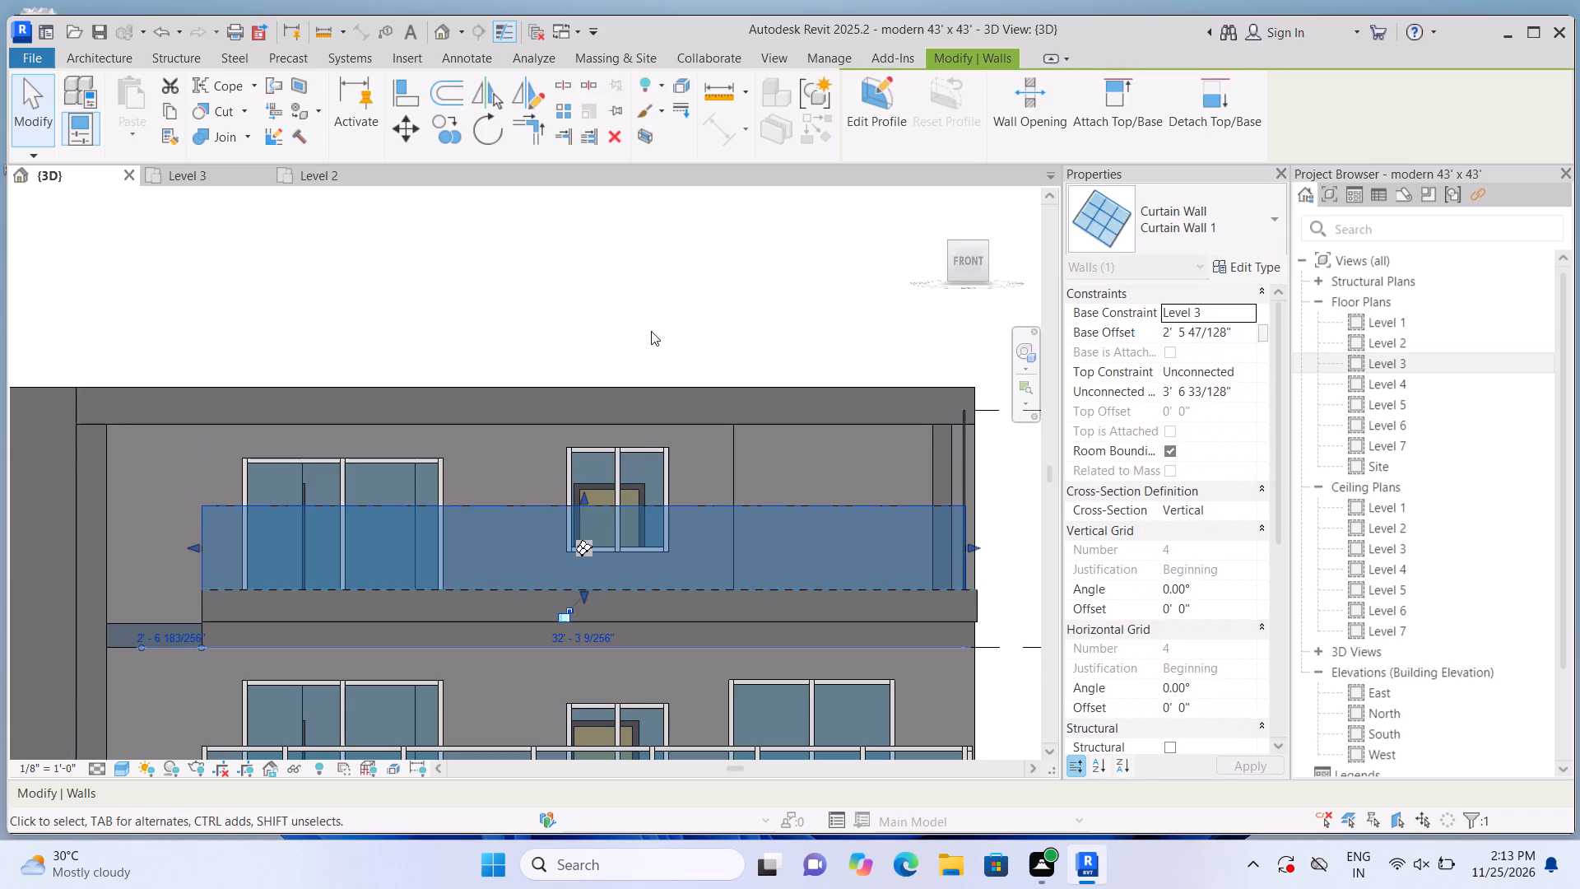
click(651, 331)
scroll(648, 331, down, 4)
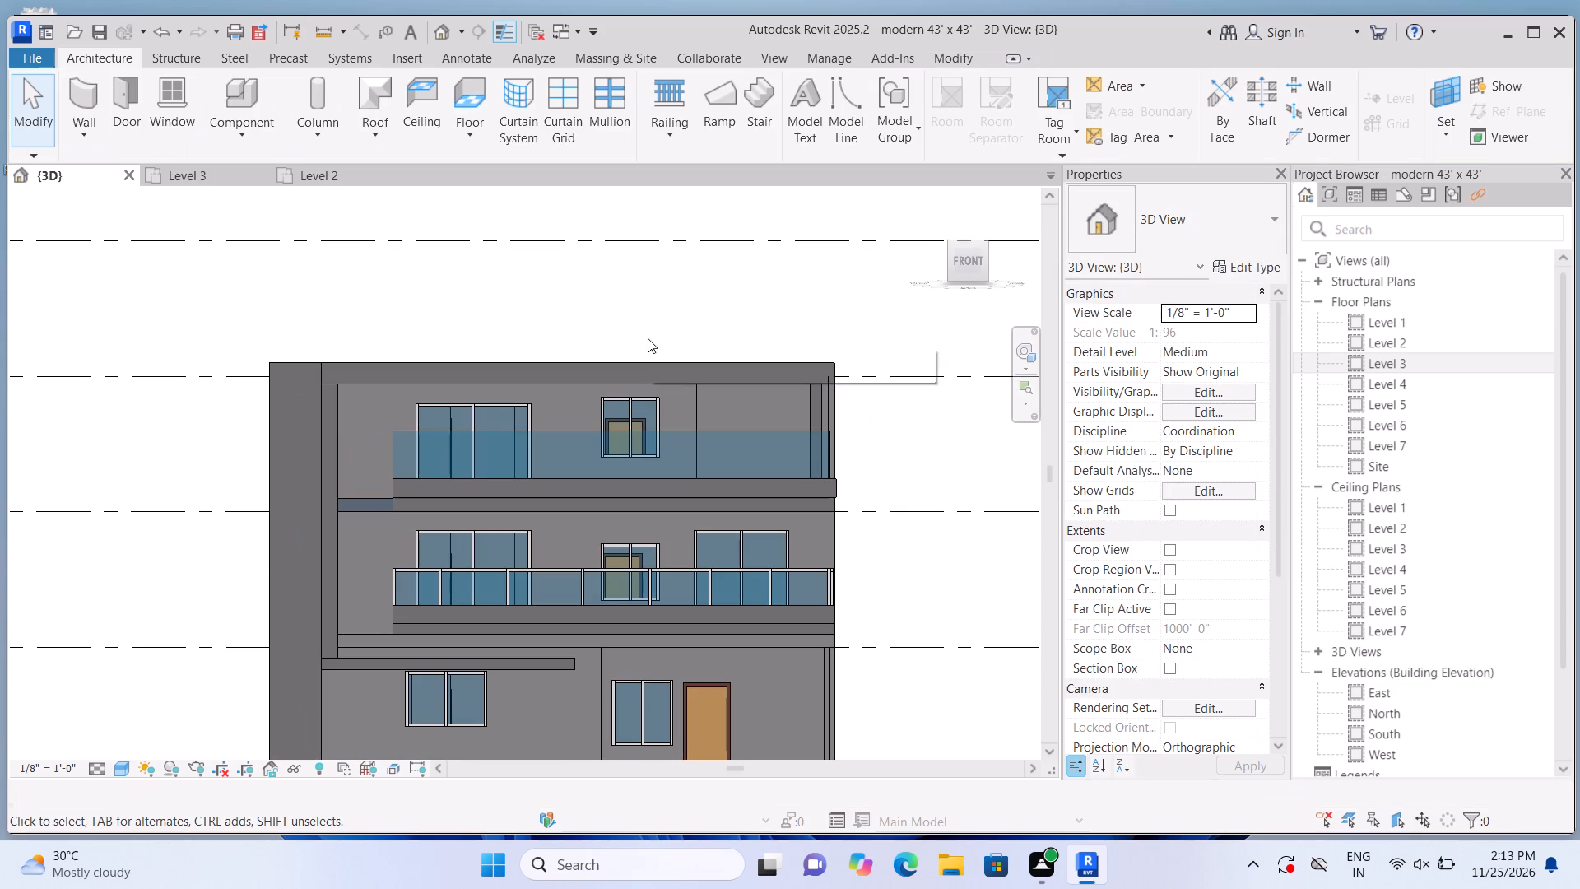
click(634, 461)
scroll(631, 457, up, 4)
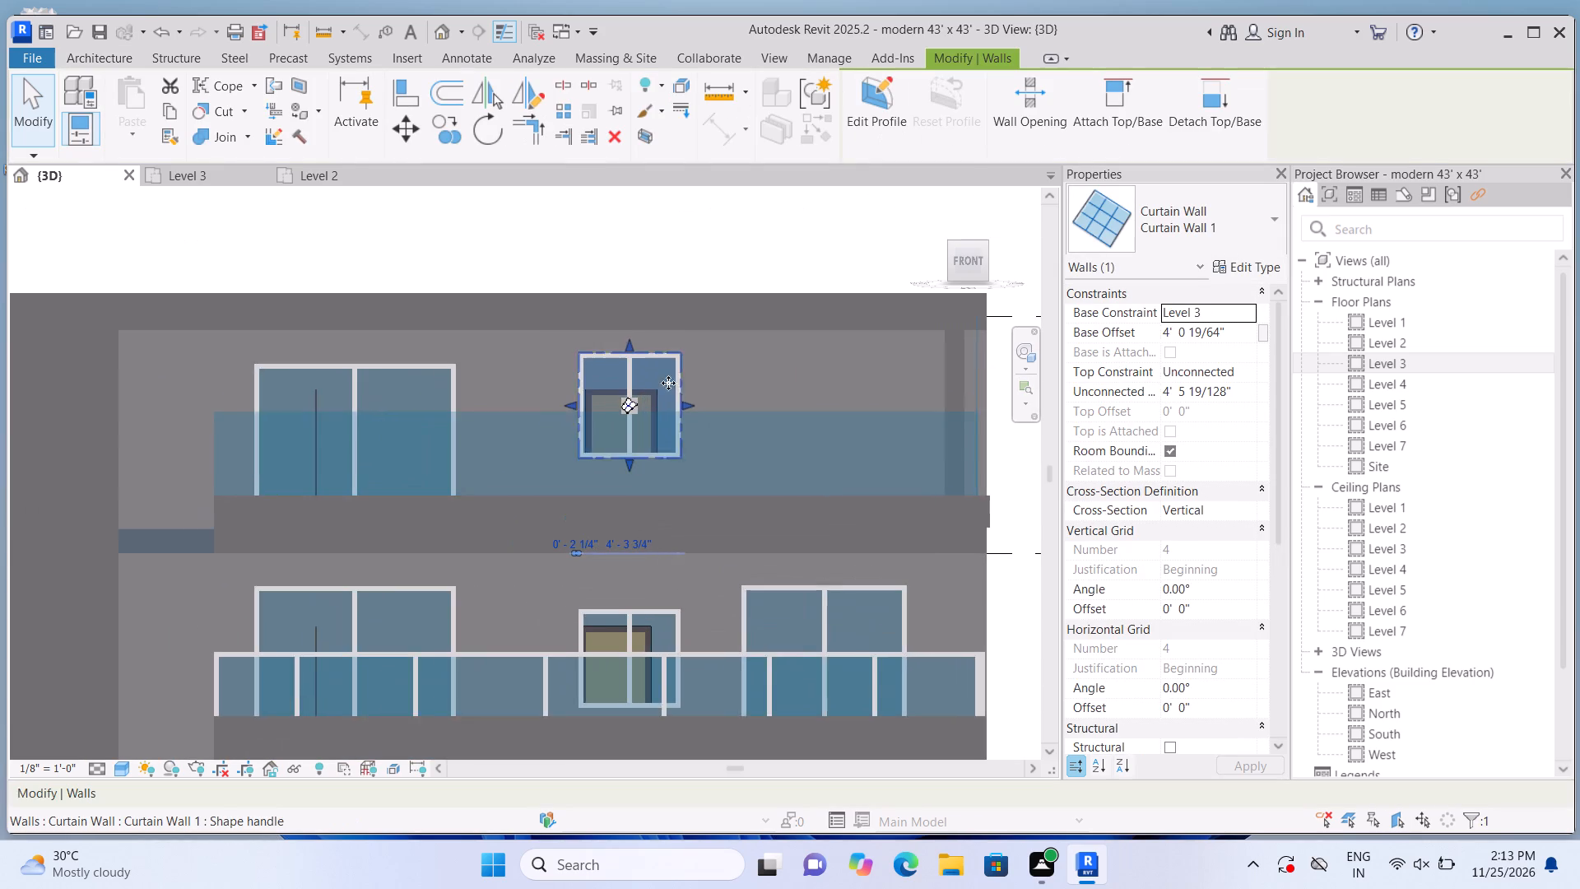
click(685, 280)
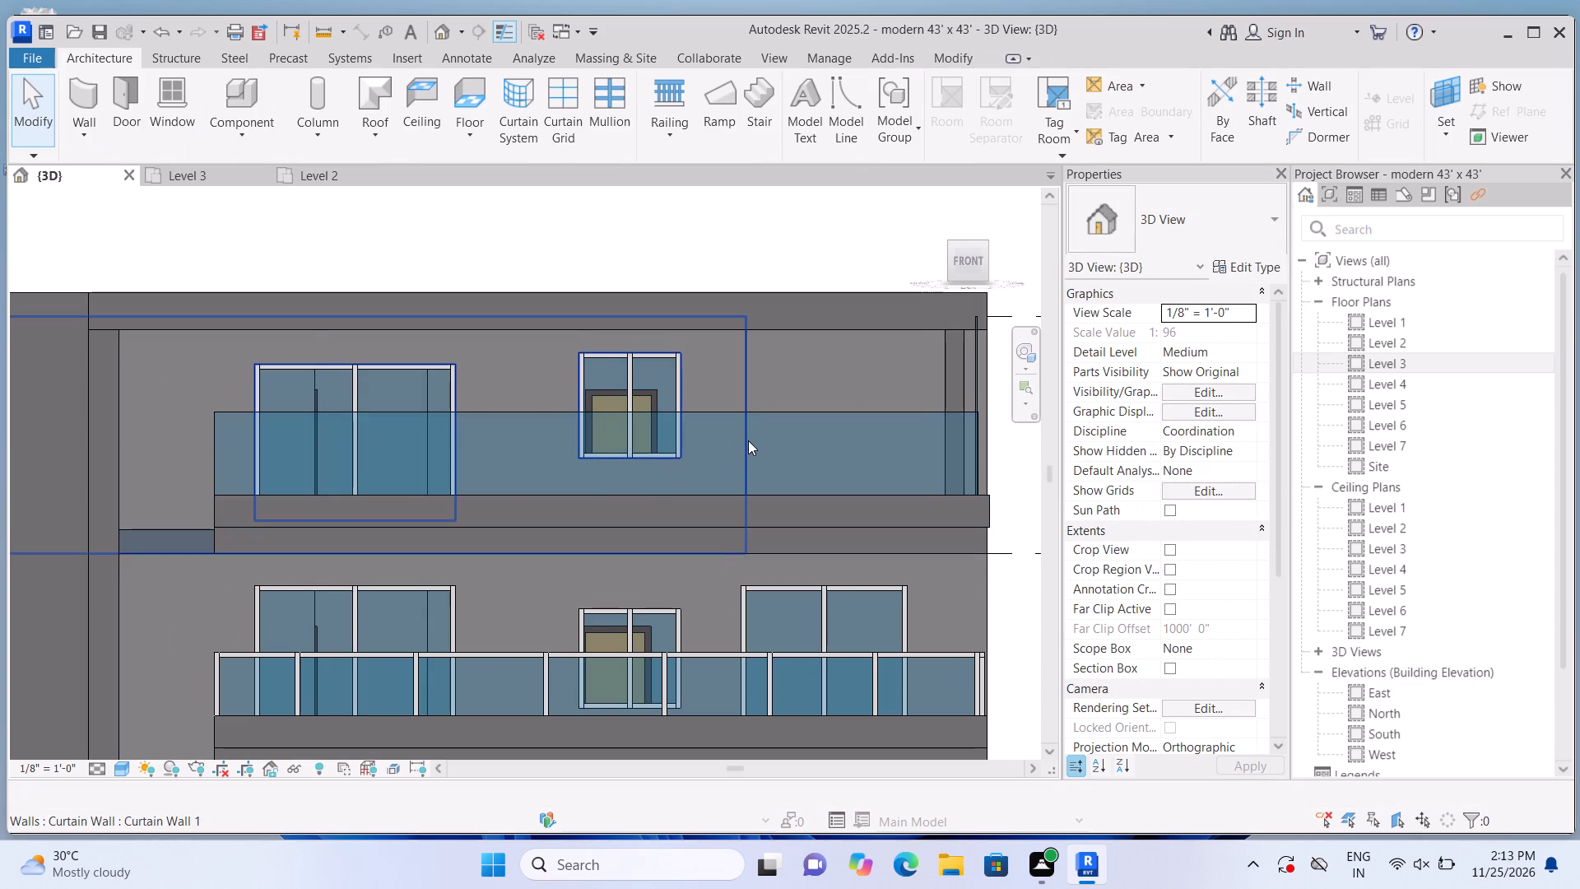
click(748, 440)
click(777, 254)
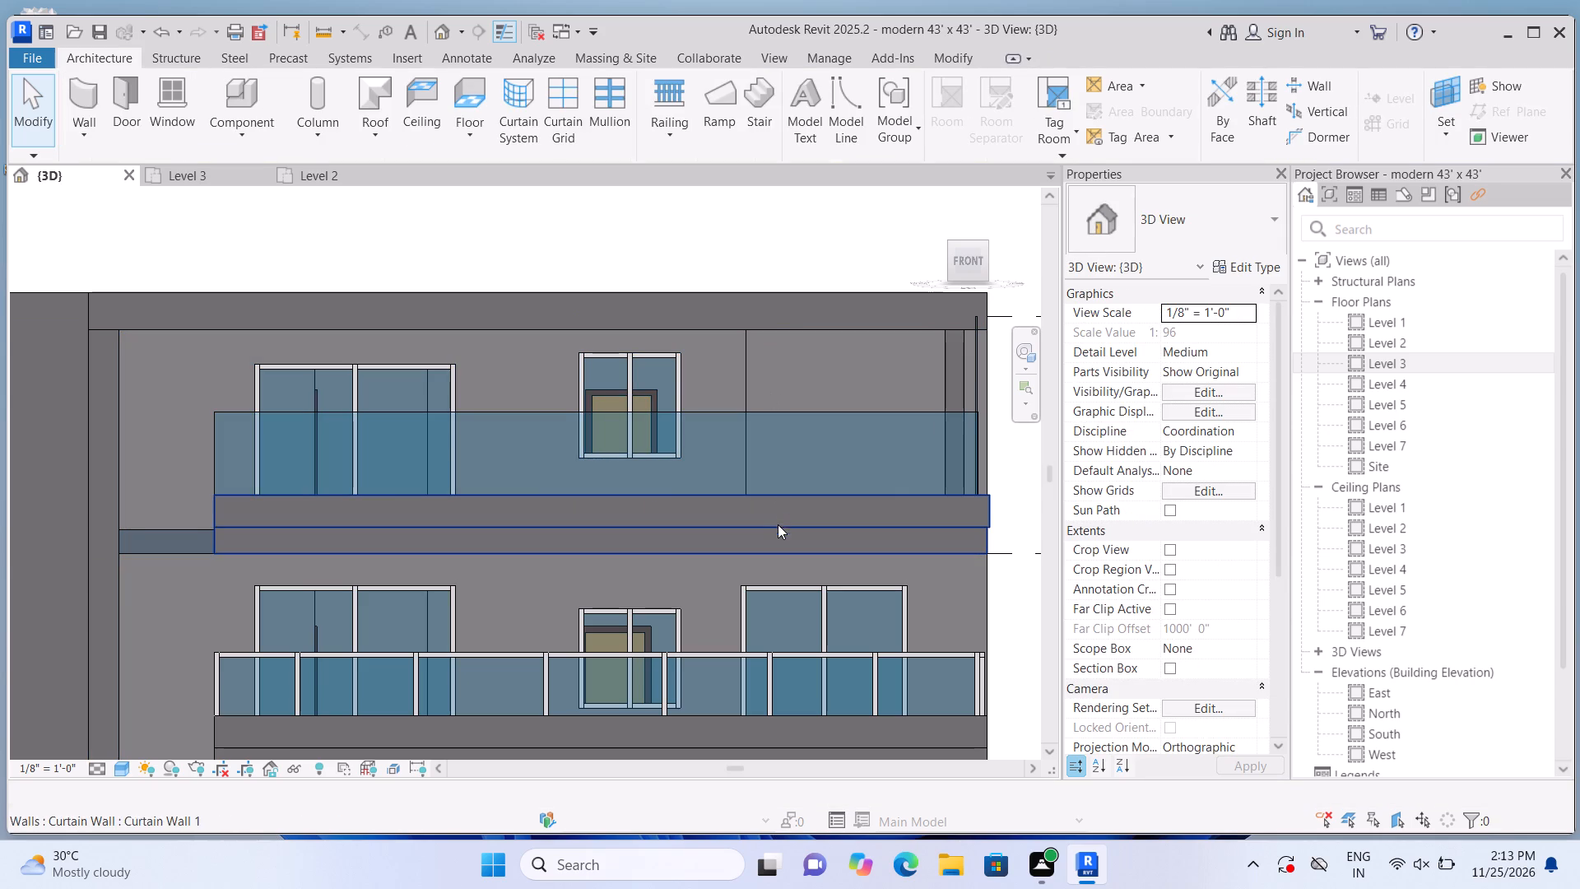
click(780, 467)
scroll(629, 471, up, 1)
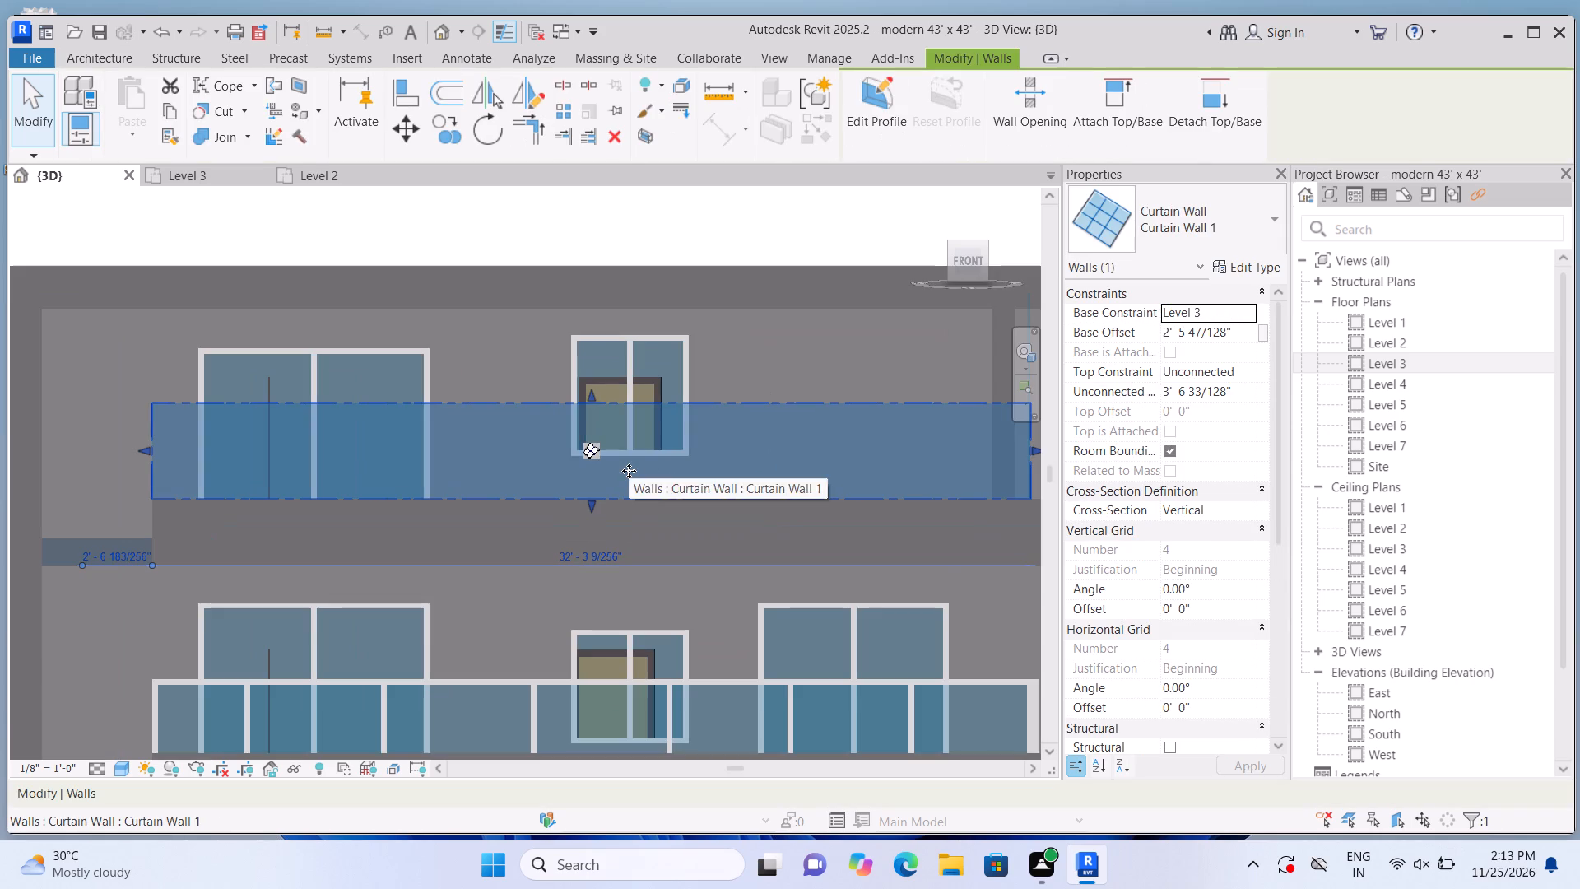
scroll(569, 404, up, 1)
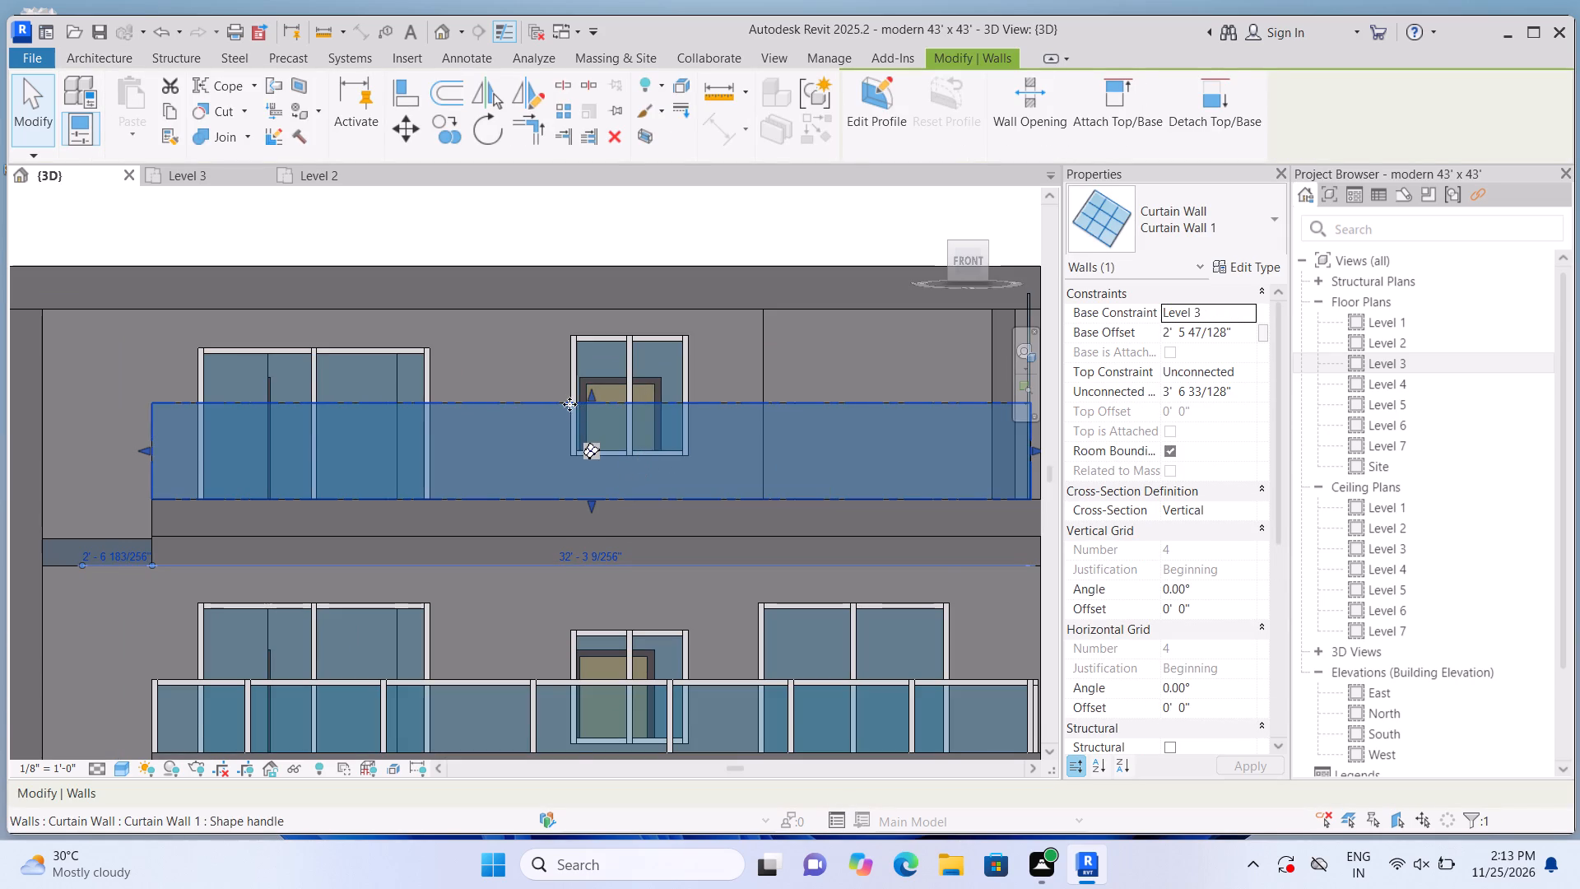
scroll(569, 404, up, 3)
drag(609, 387, 616, 420)
scroll(616, 419, down, 10)
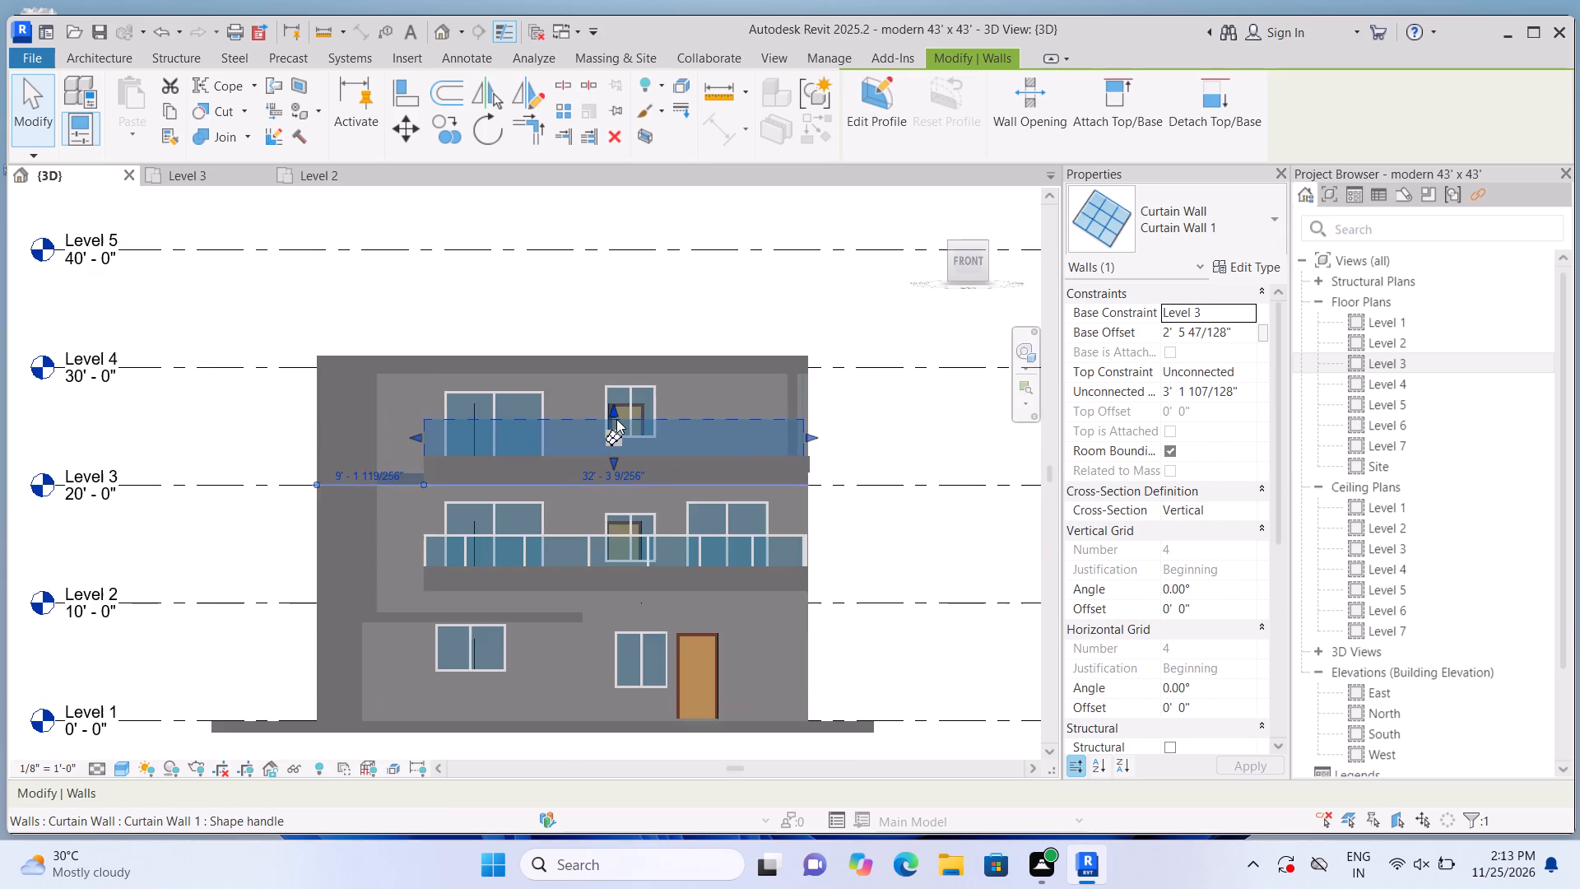
click(685, 286)
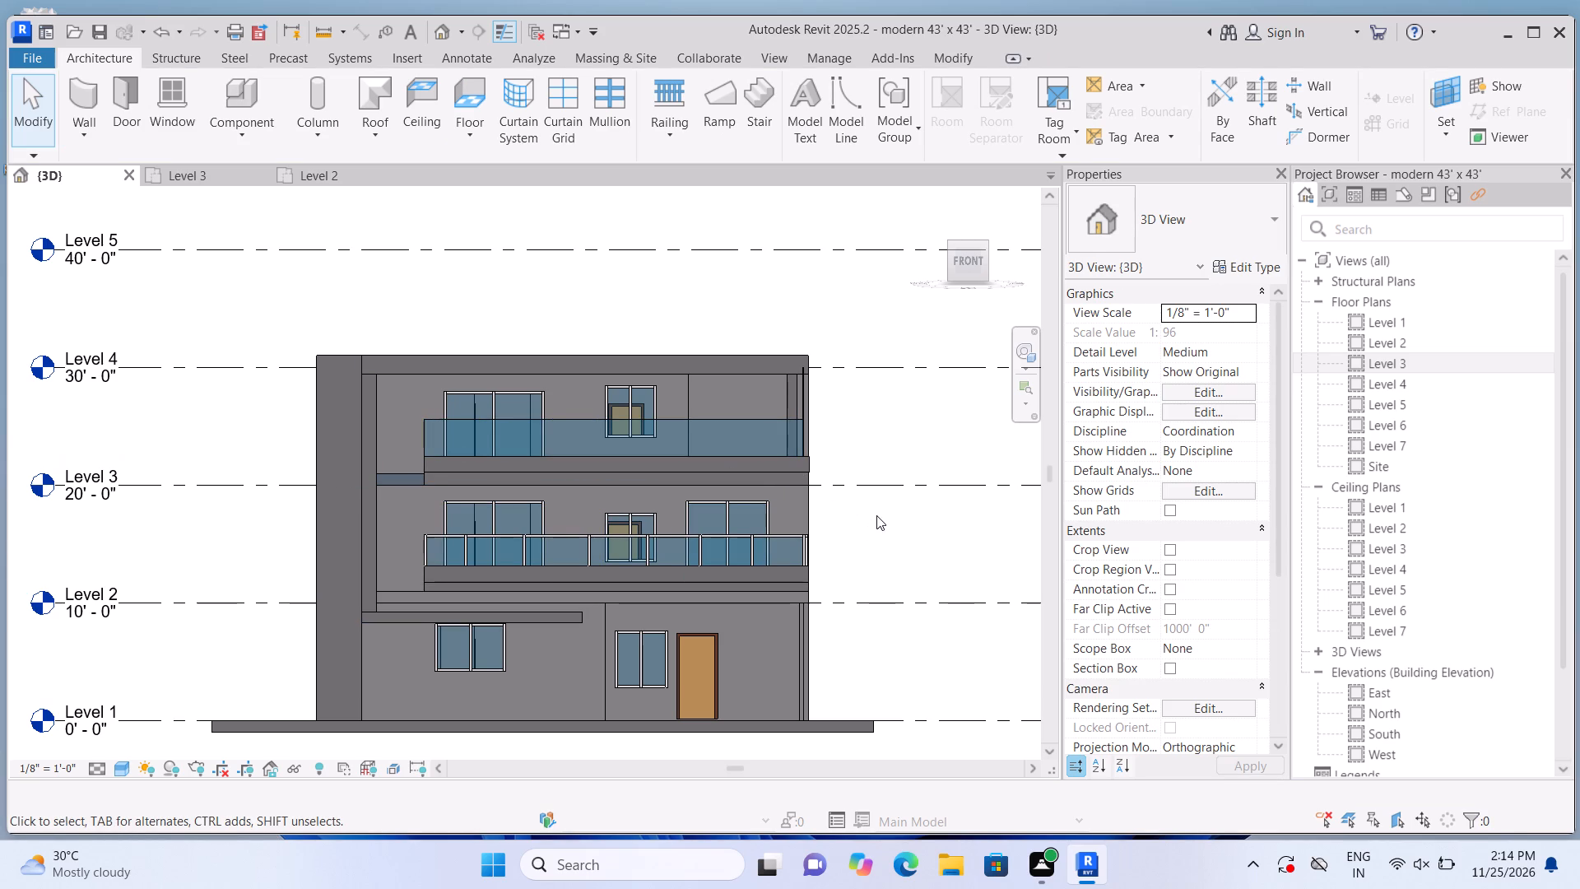
middle_drag(875, 515, 734, 565)
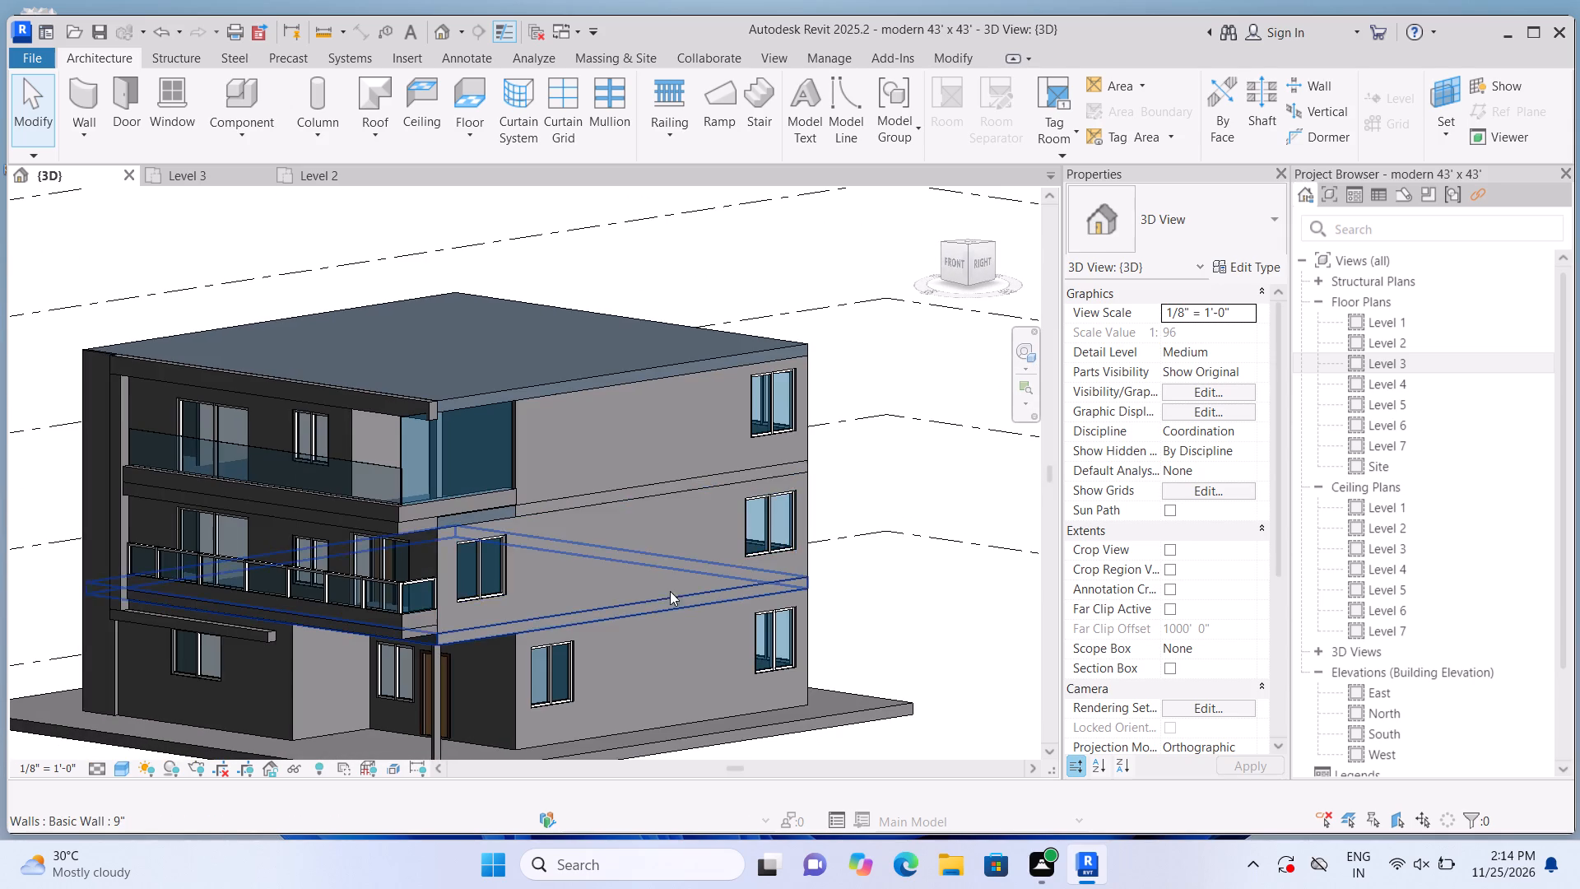
Raise the bottom edge of the Level 3 east-side curtain wall to the parapet top, a base offset of about 2' 5".
middle_drag(635, 556, 712, 592)
scroll(504, 486, up, 5)
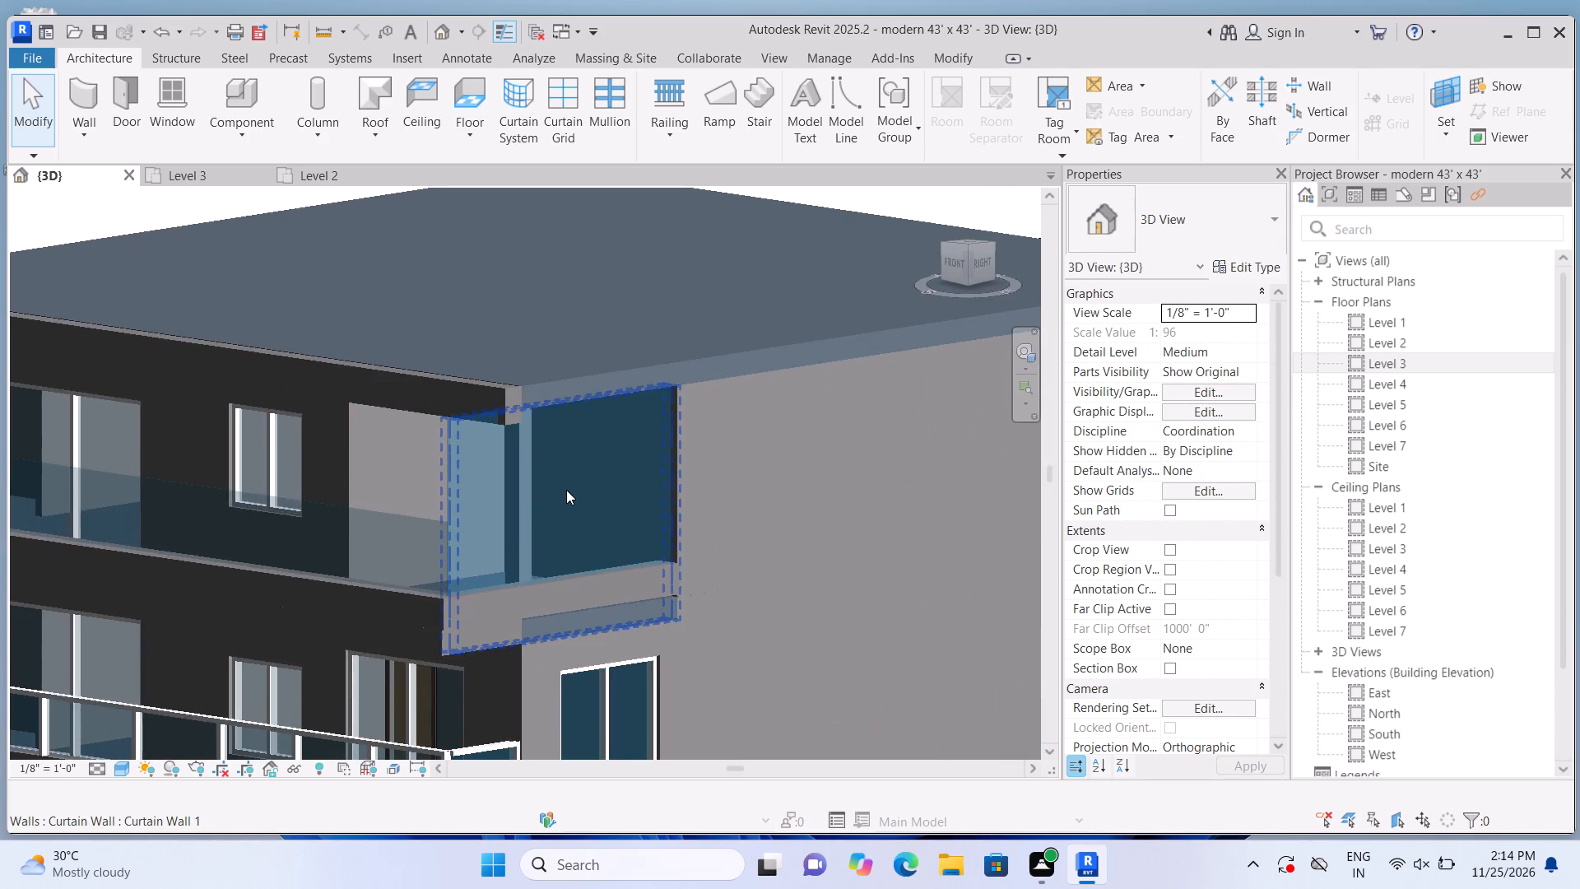
click(568, 486)
scroll(553, 455, up, 2)
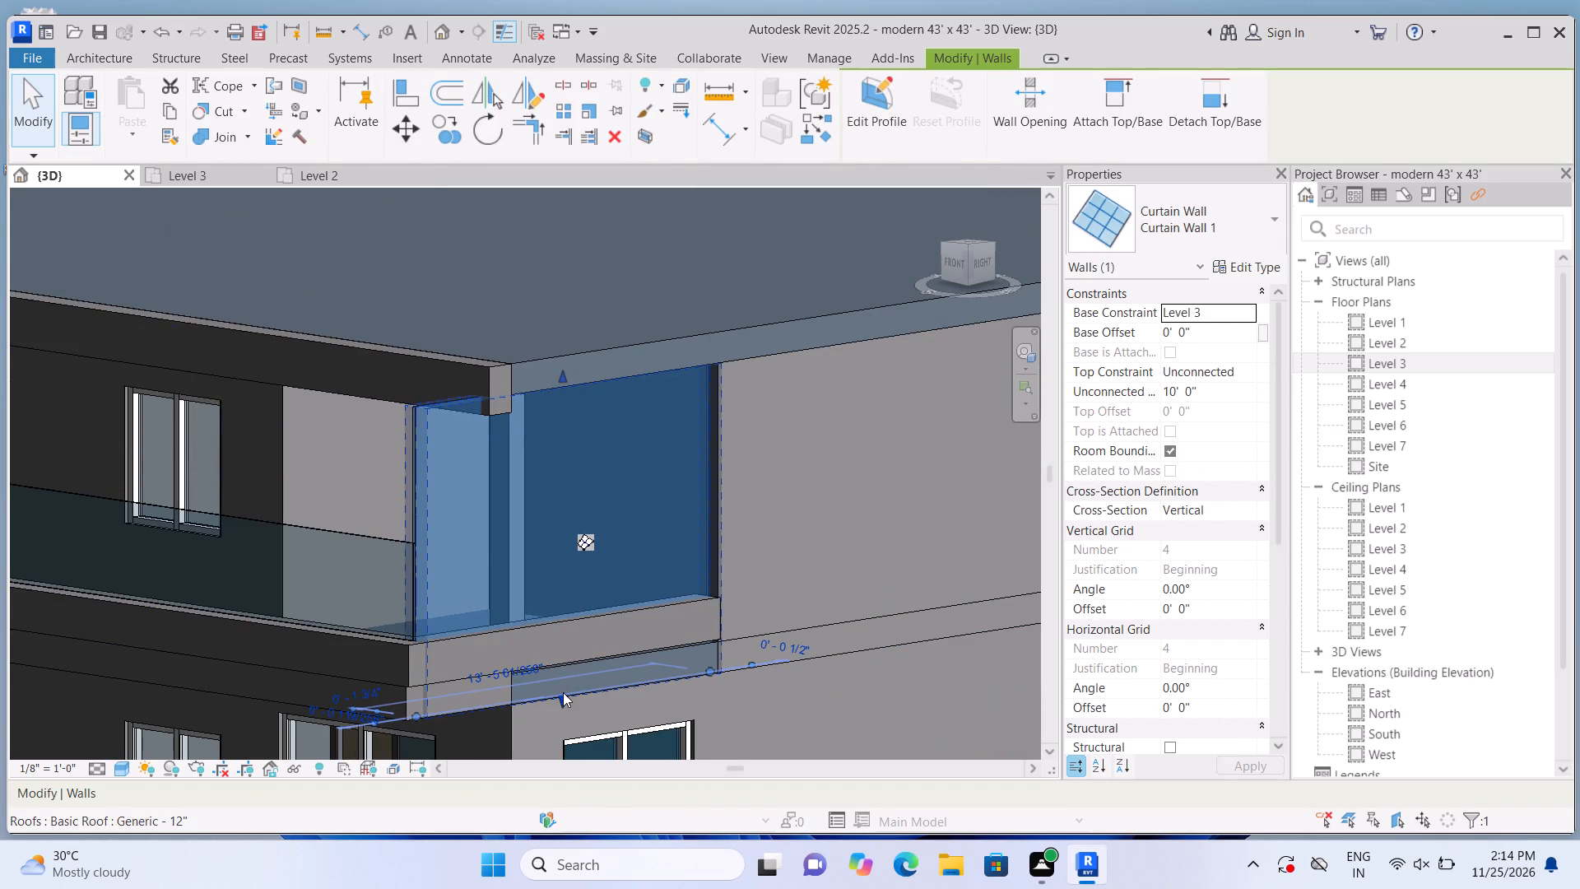
drag(563, 692, 568, 621)
Lower the top edge of the Level 3 east-side curtain wall to railing height, an unconnected height of about 3' 1".
scroll(565, 496, up, 2)
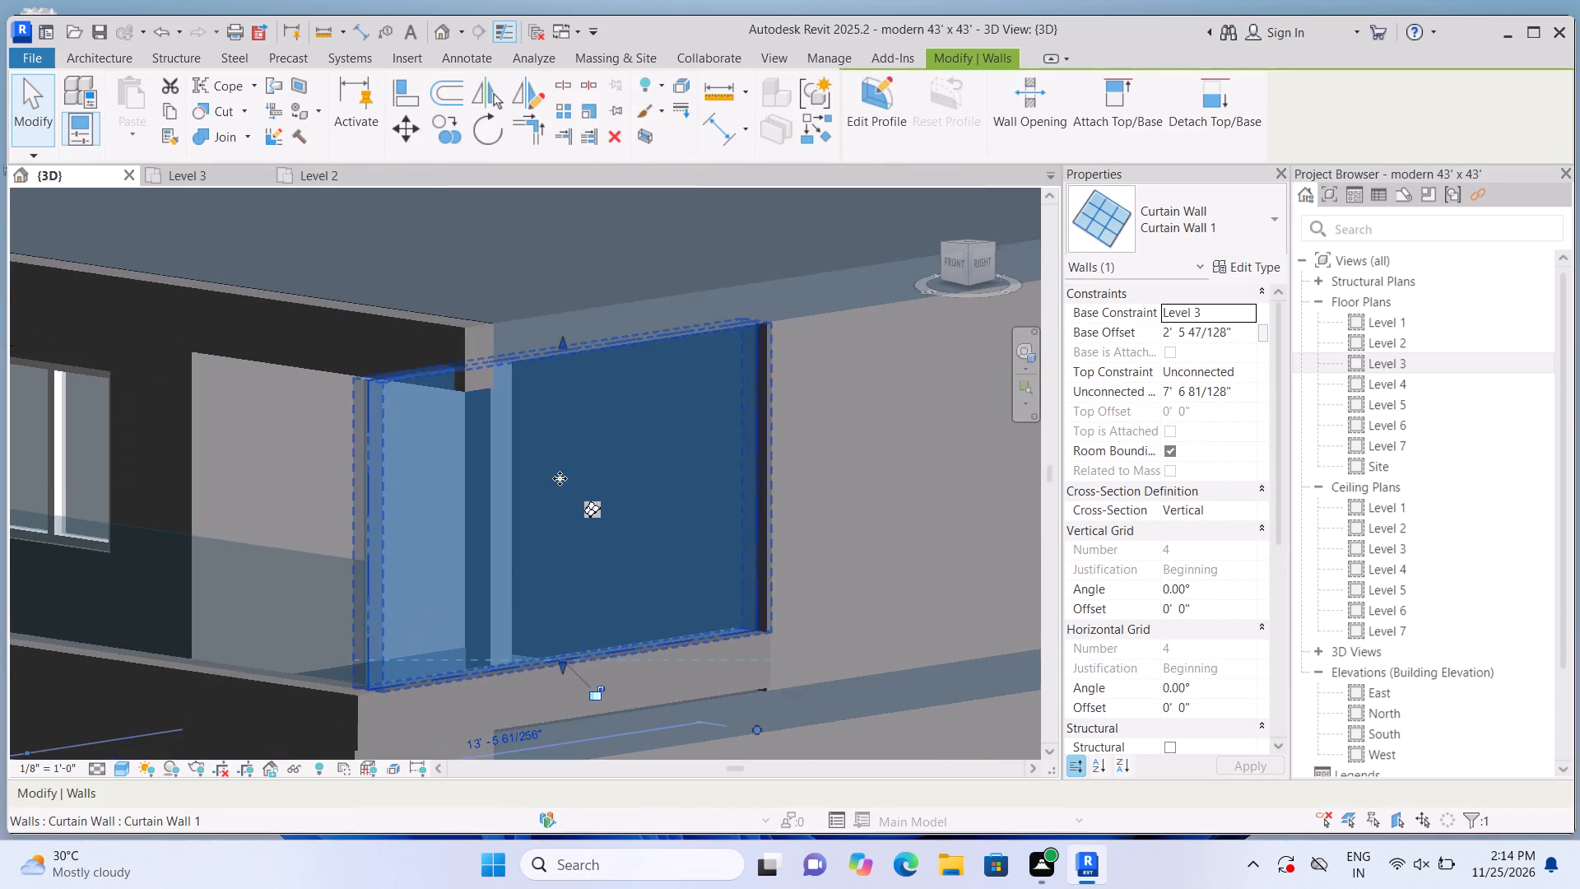
drag(560, 337, 544, 496)
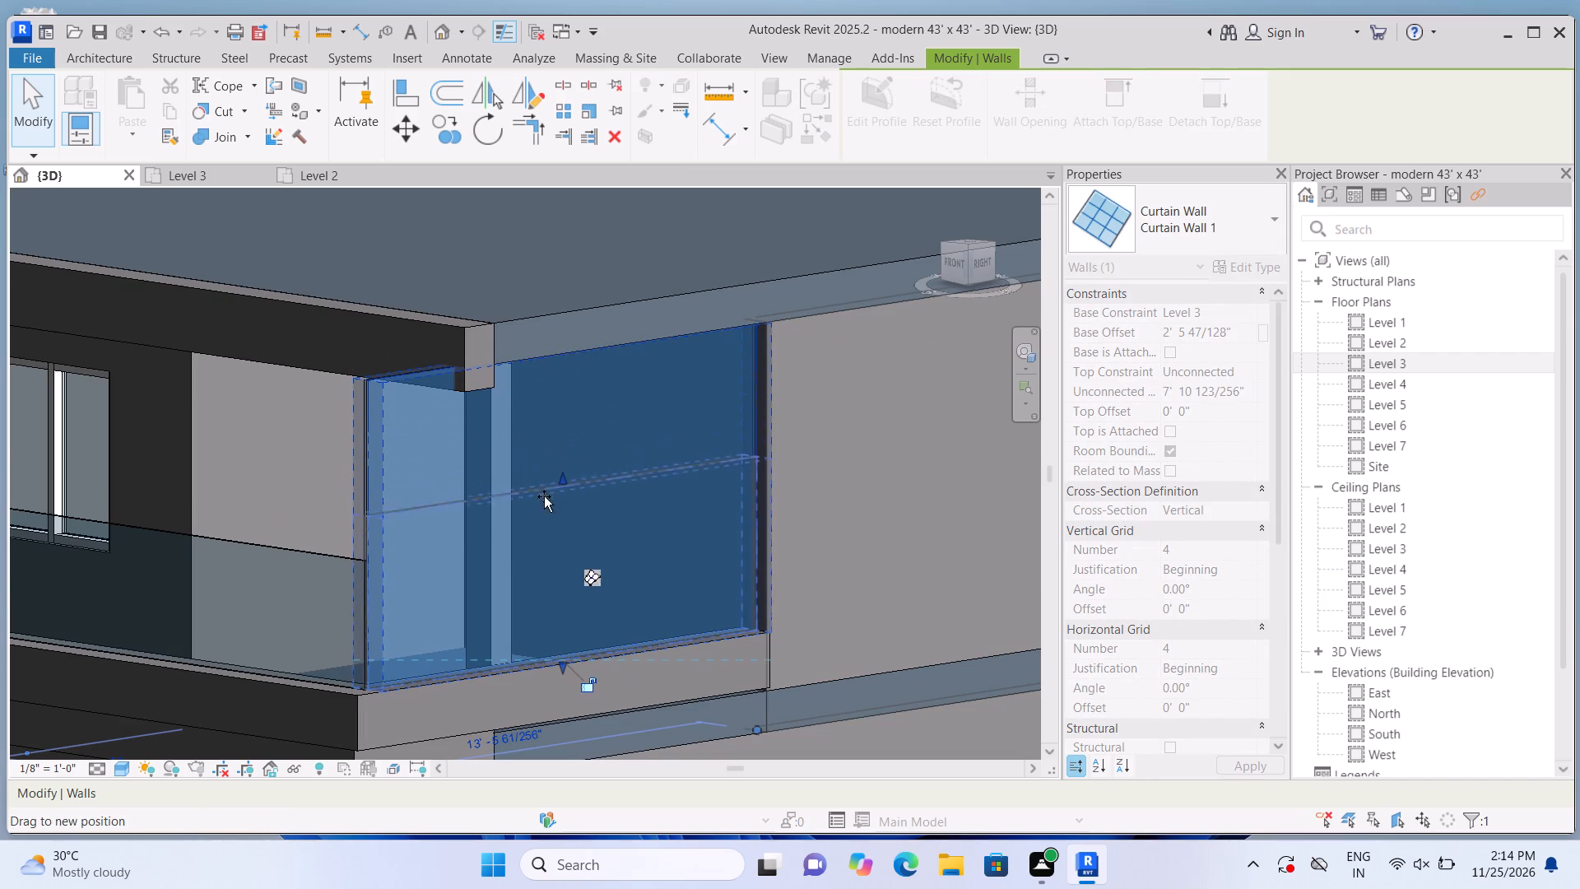
drag(544, 496, 537, 533)
scroll(591, 473, down, 9)
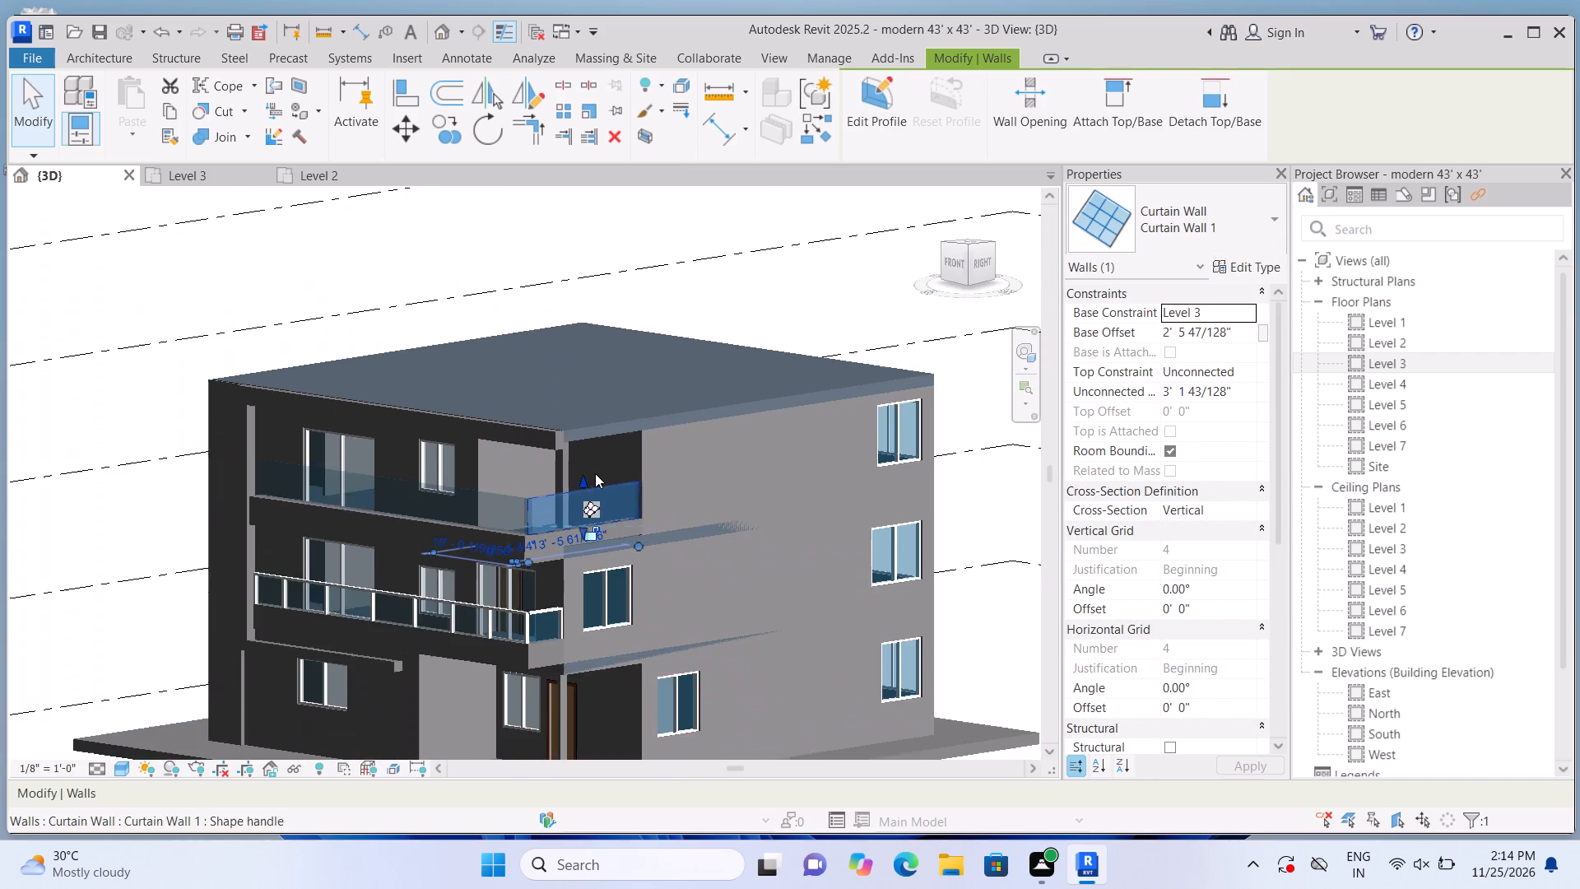
click(135, 516)
scroll(137, 515, down, 1)
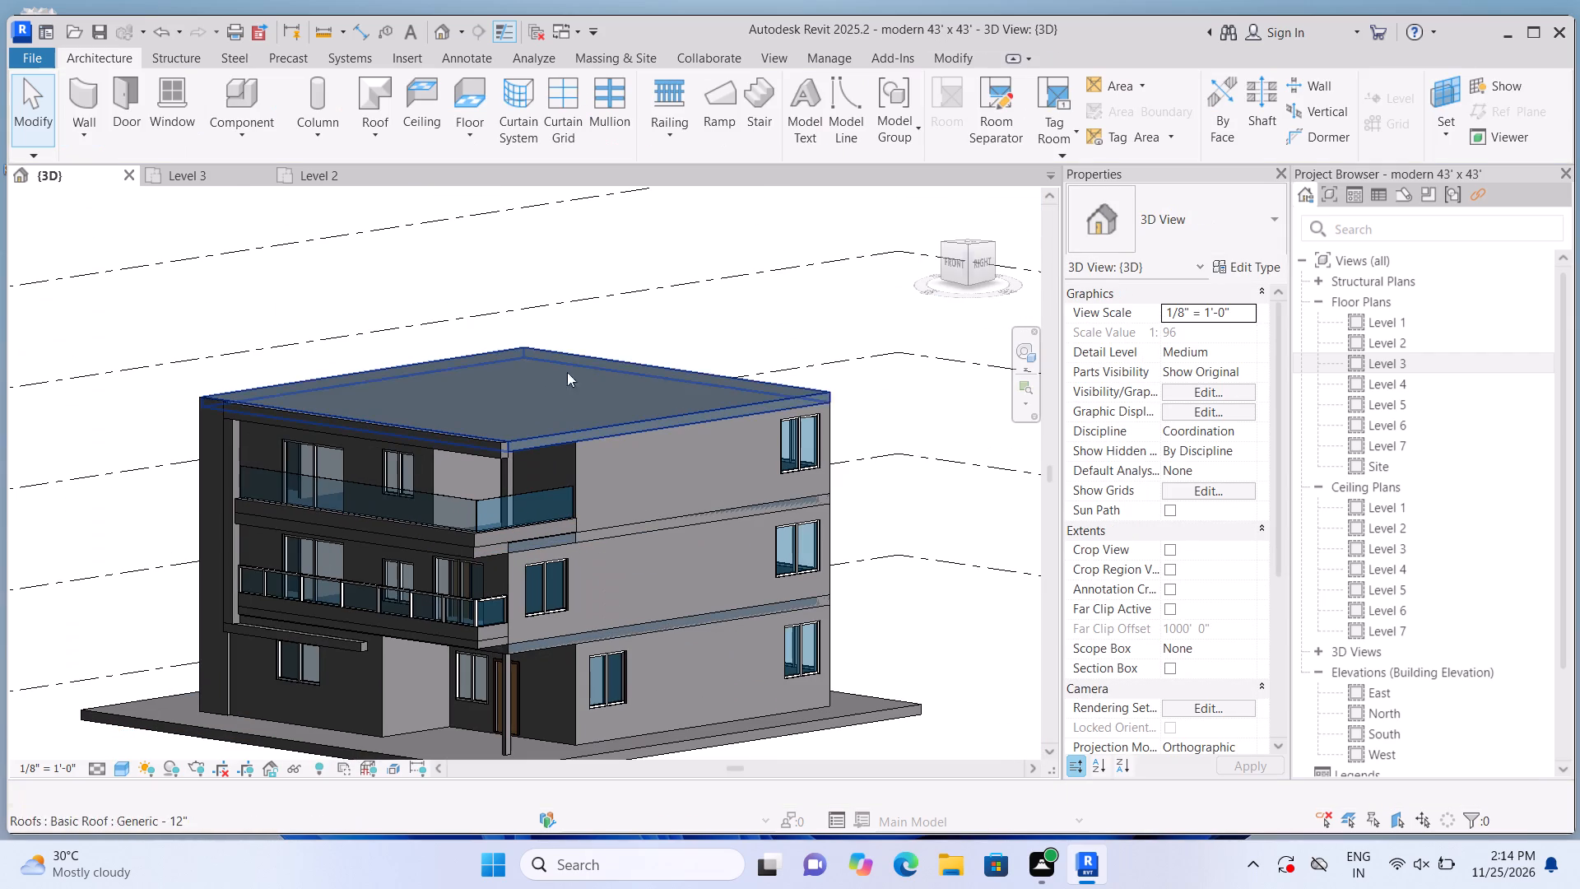
Orient the 3D view to the front to examine the house's balcony railings.
click(959, 254)
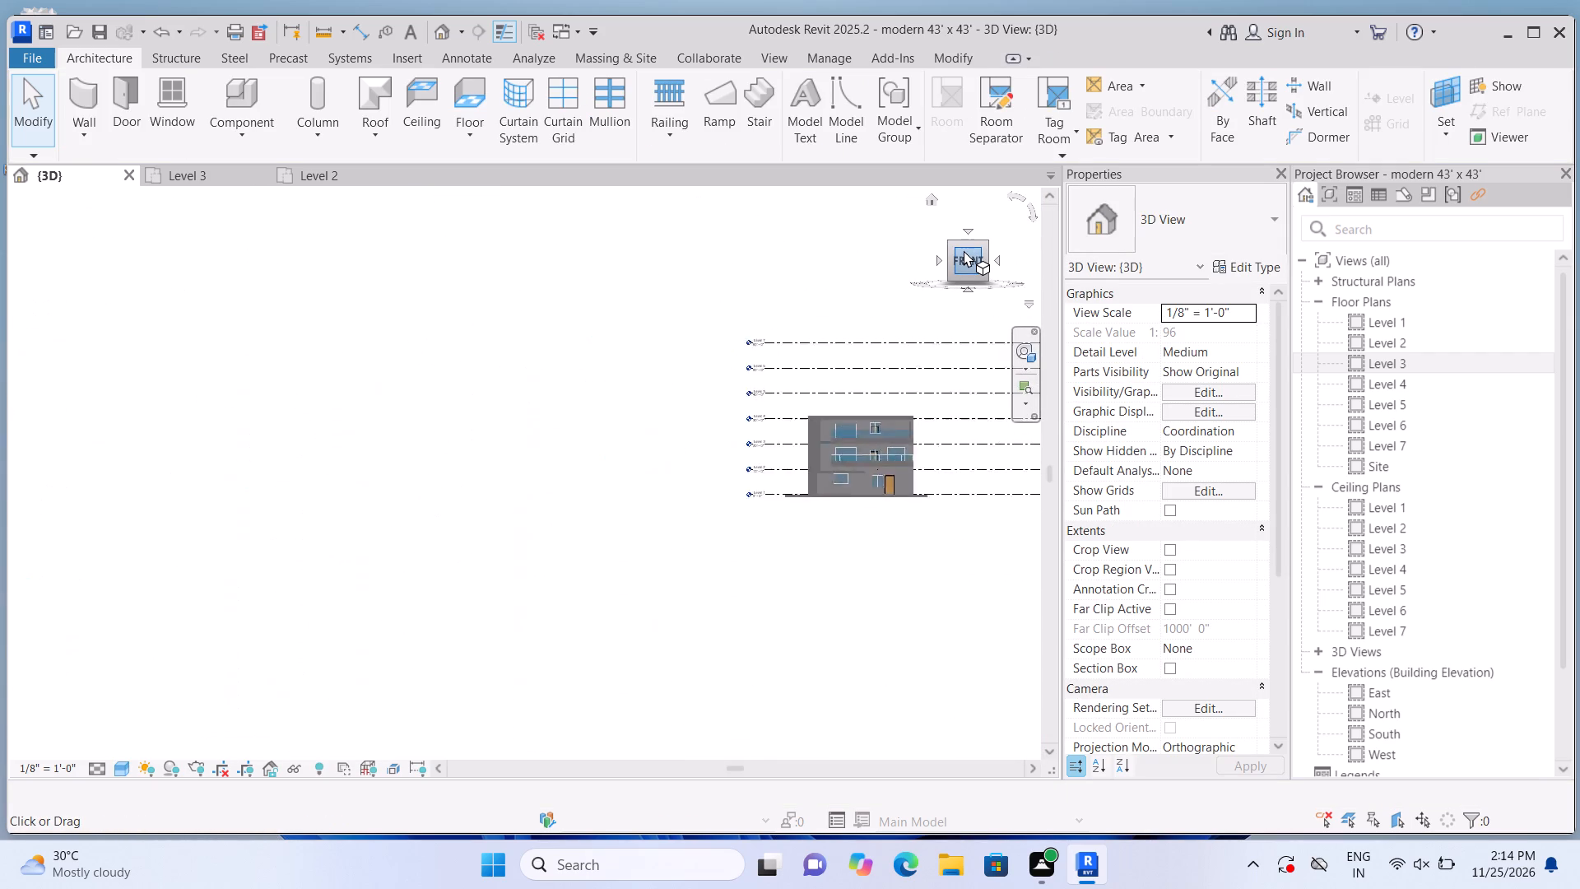